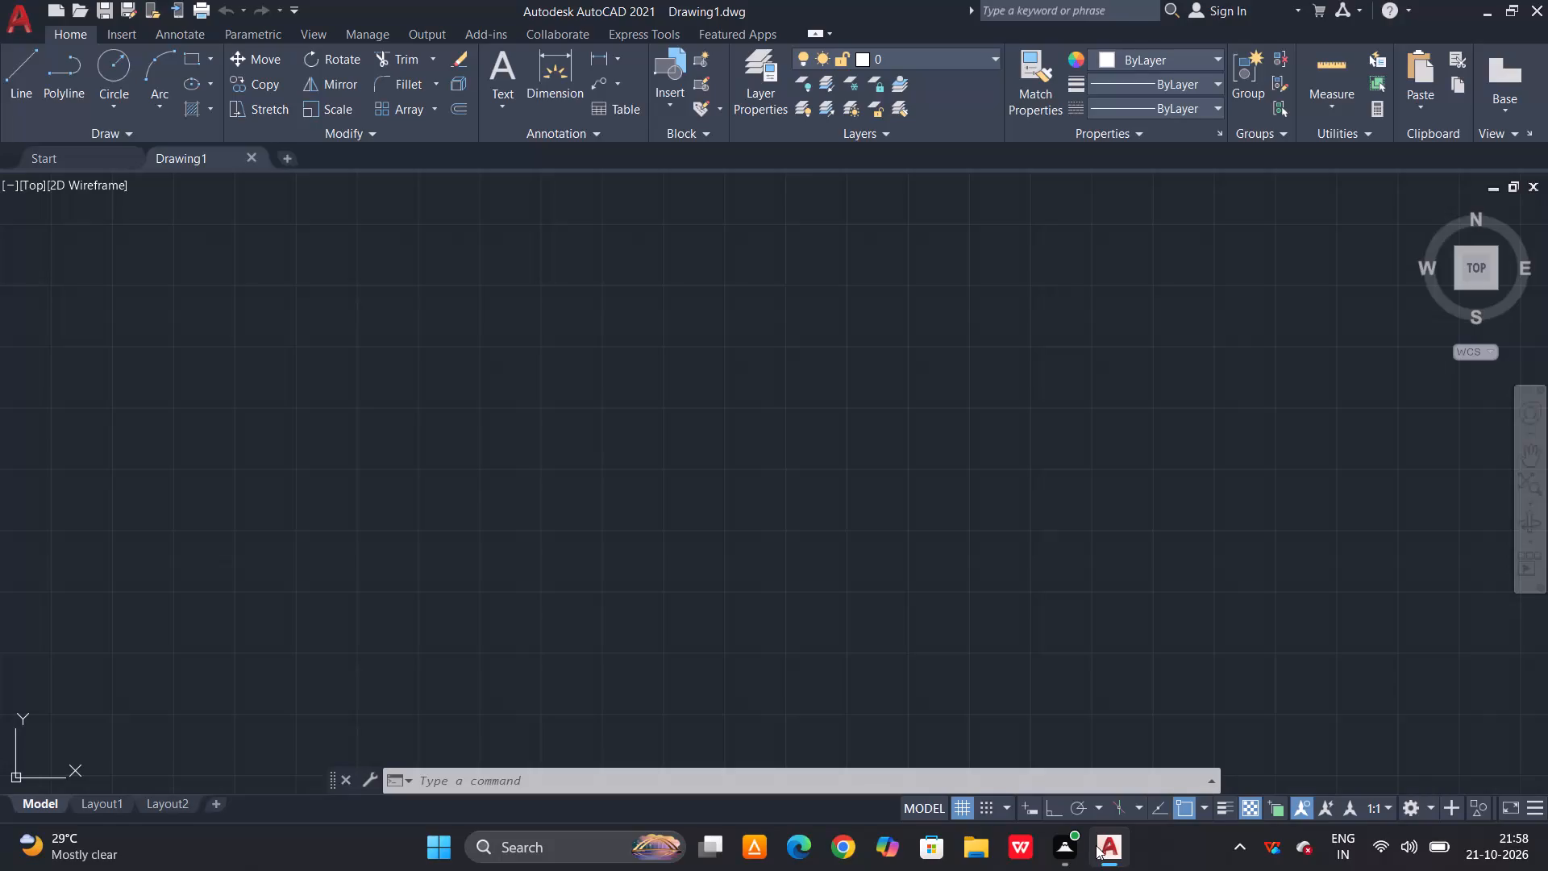
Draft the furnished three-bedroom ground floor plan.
Turn on command log file recording with LOGFILEON.
text(login)
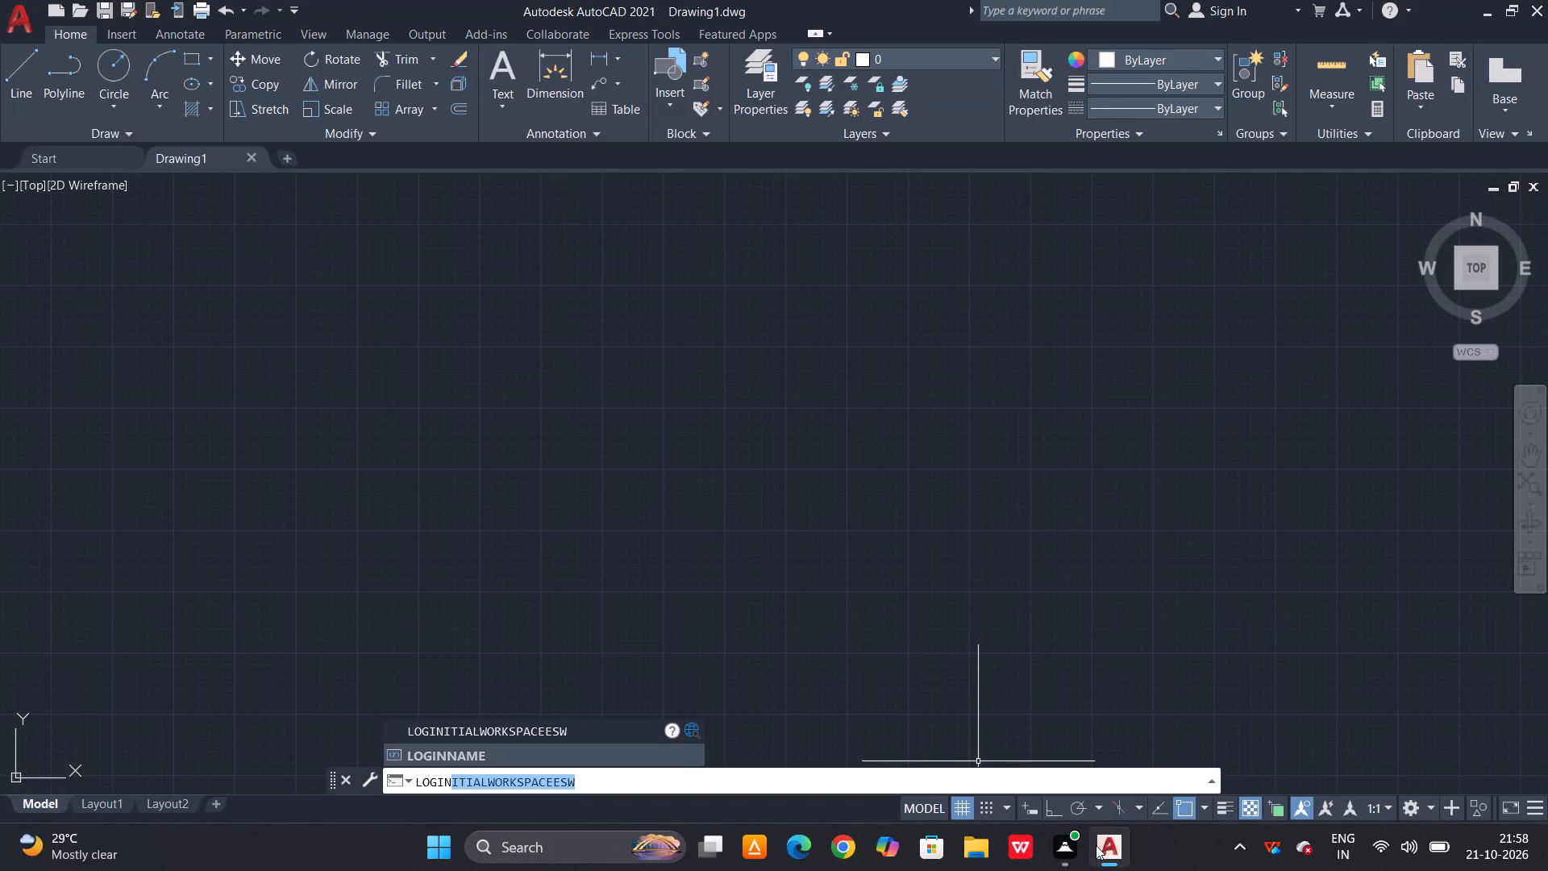
text(on)
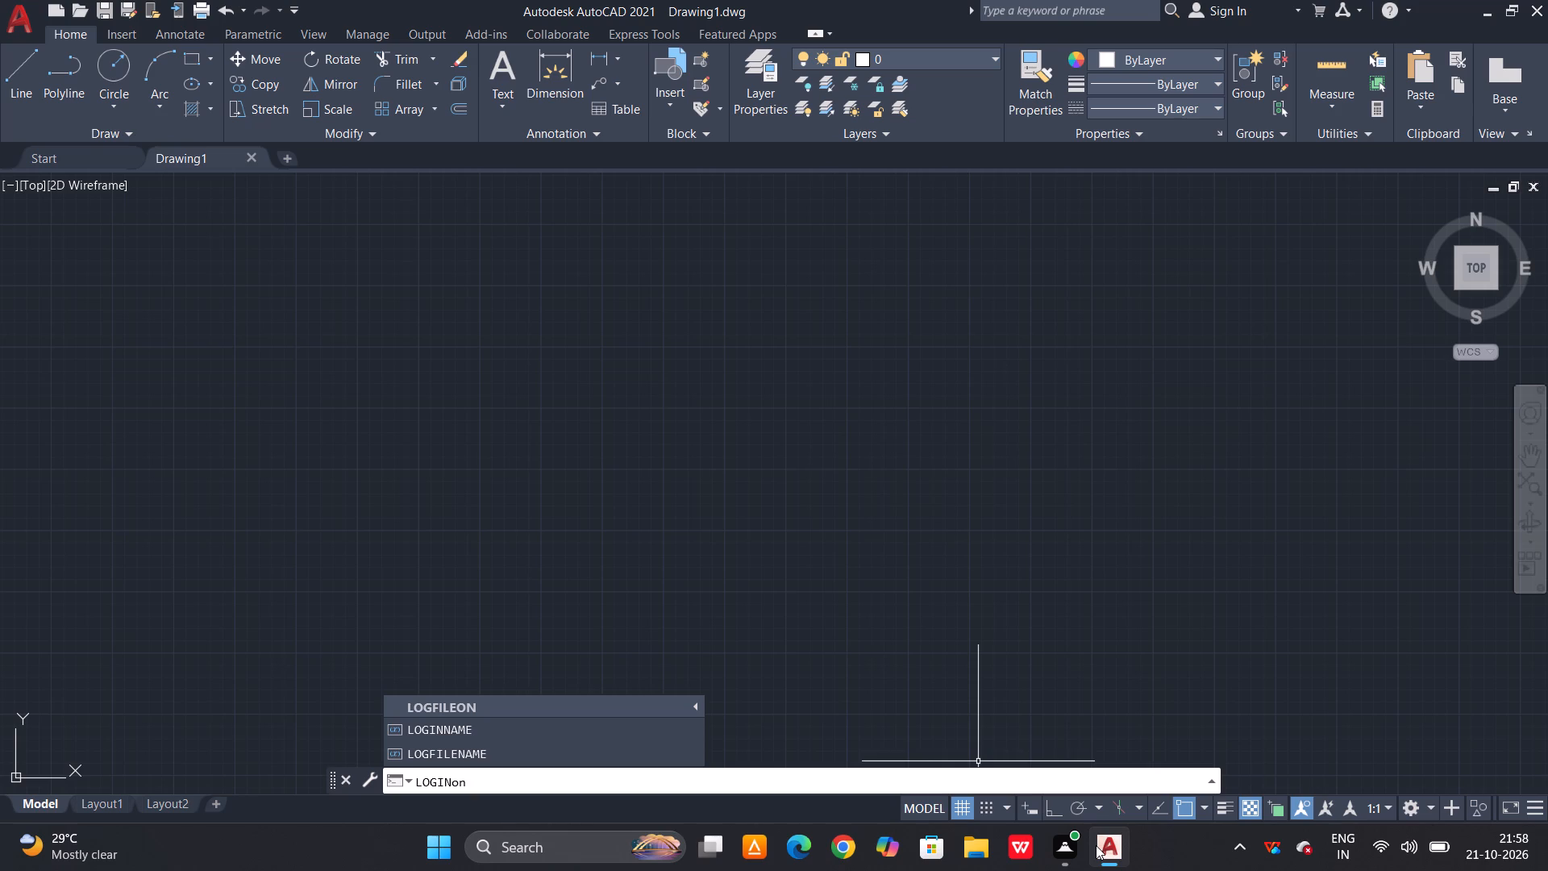
key(BackSpace)
key(BackSpace)
key(BackSpace)
key(BackSpace)
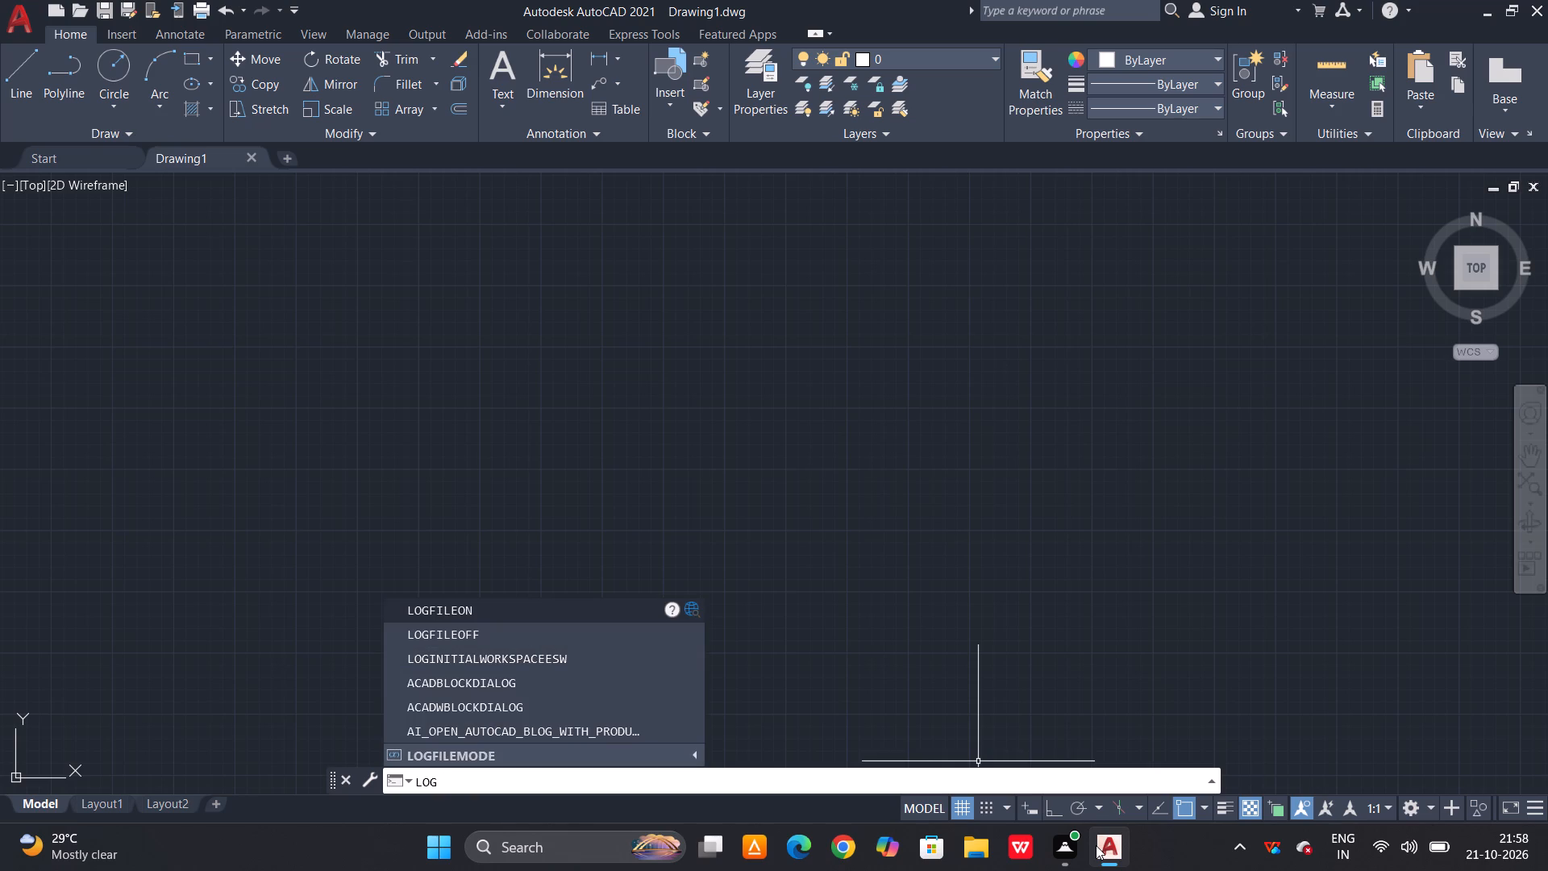
text(fileom)
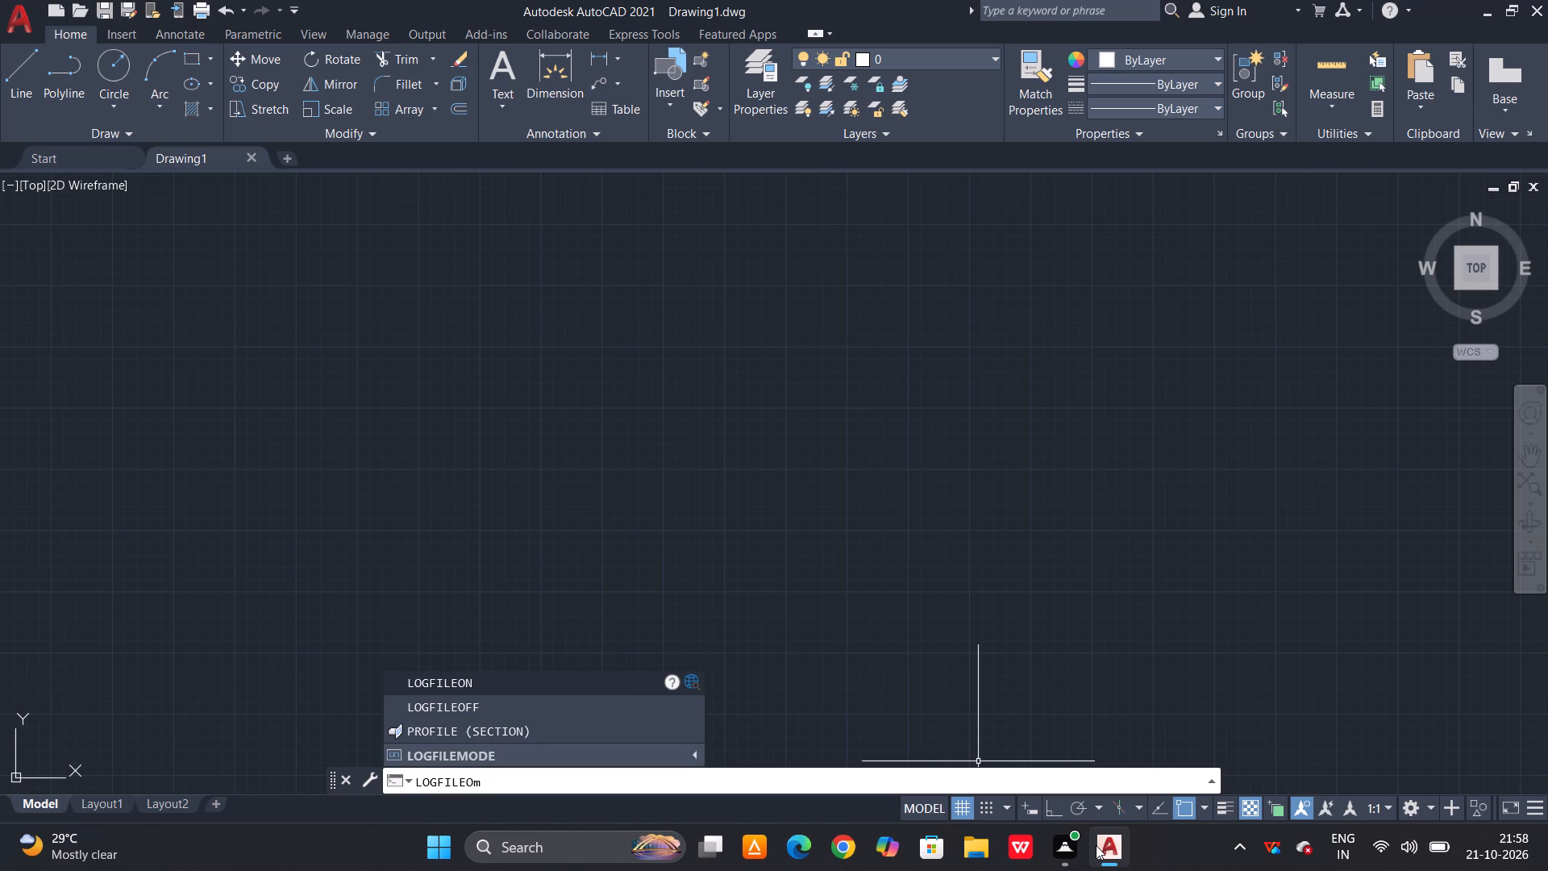
key(BackSpace)
key(n)
key(Return)
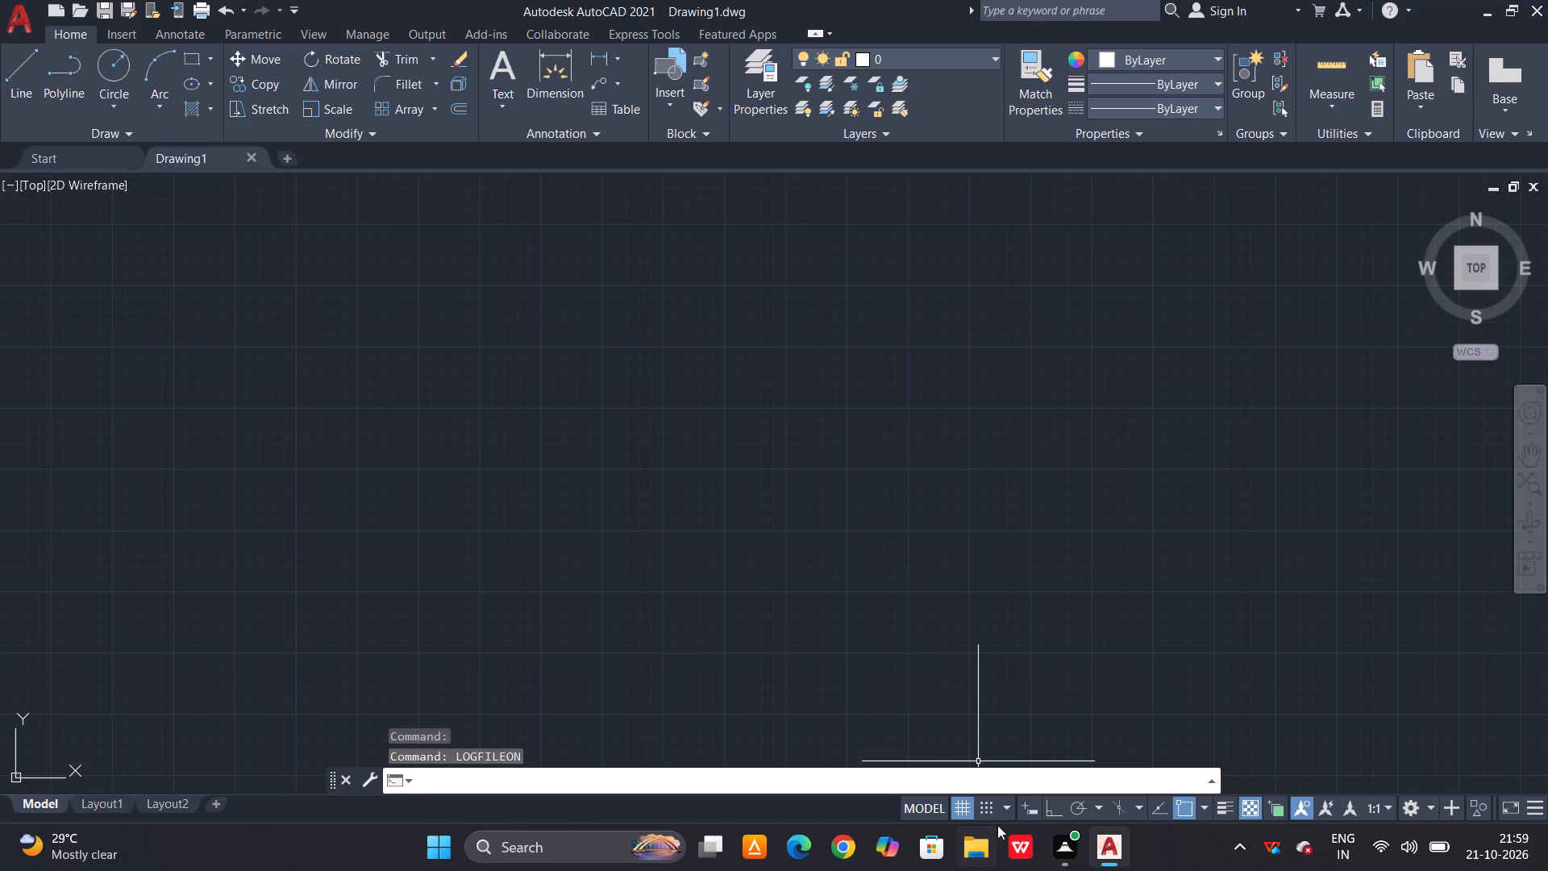
Configure the drawing units with length precision 0.00 and an insertion scale of centimeters.
key(u)
key(n)
key(space)
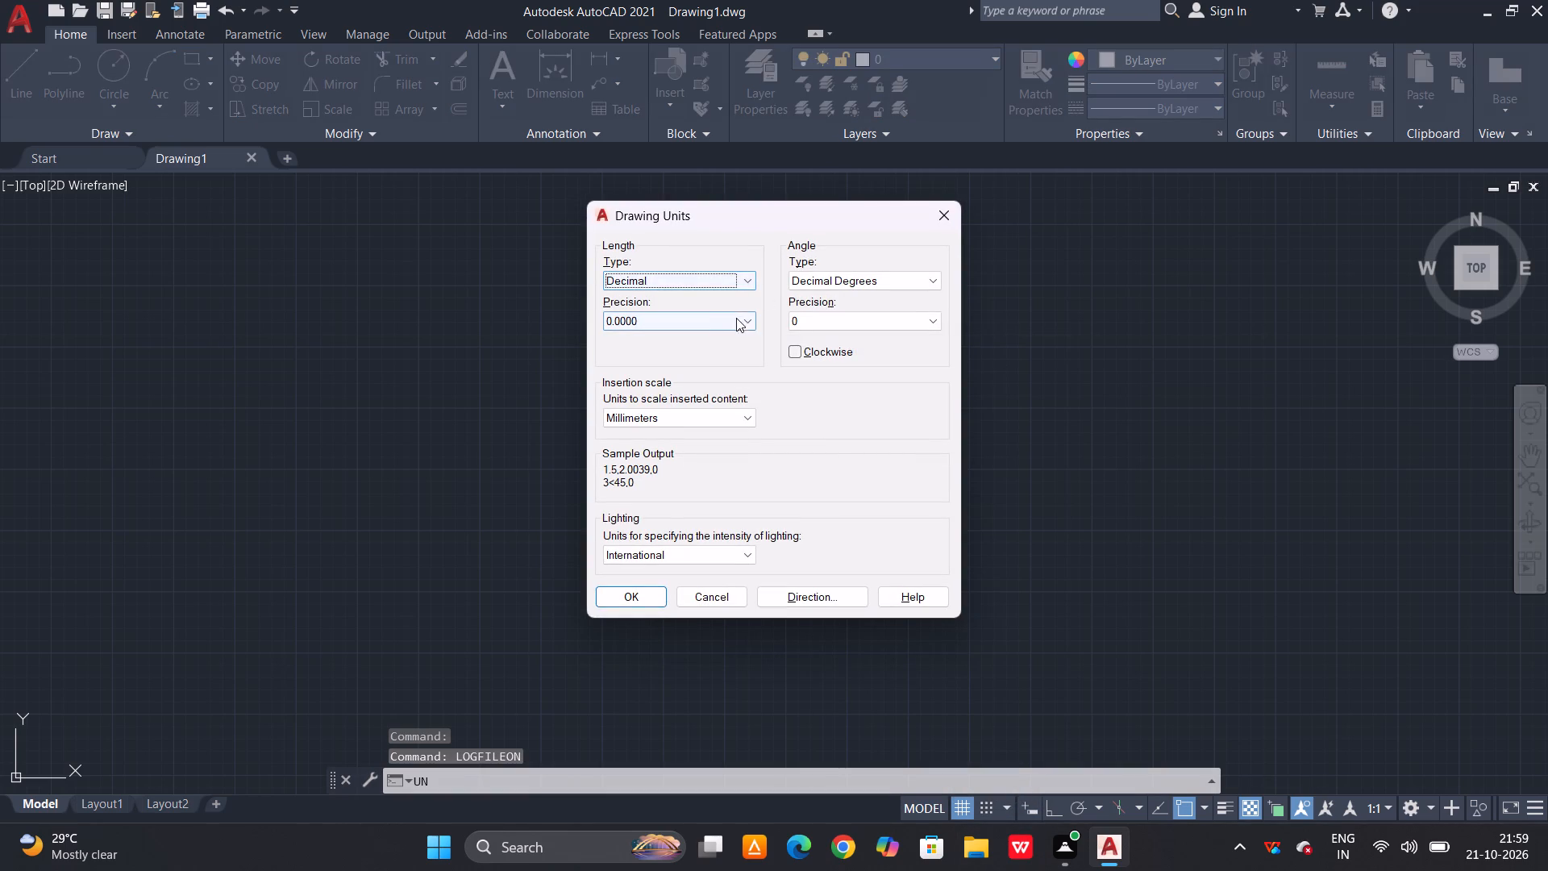
click(742, 318)
click(711, 365)
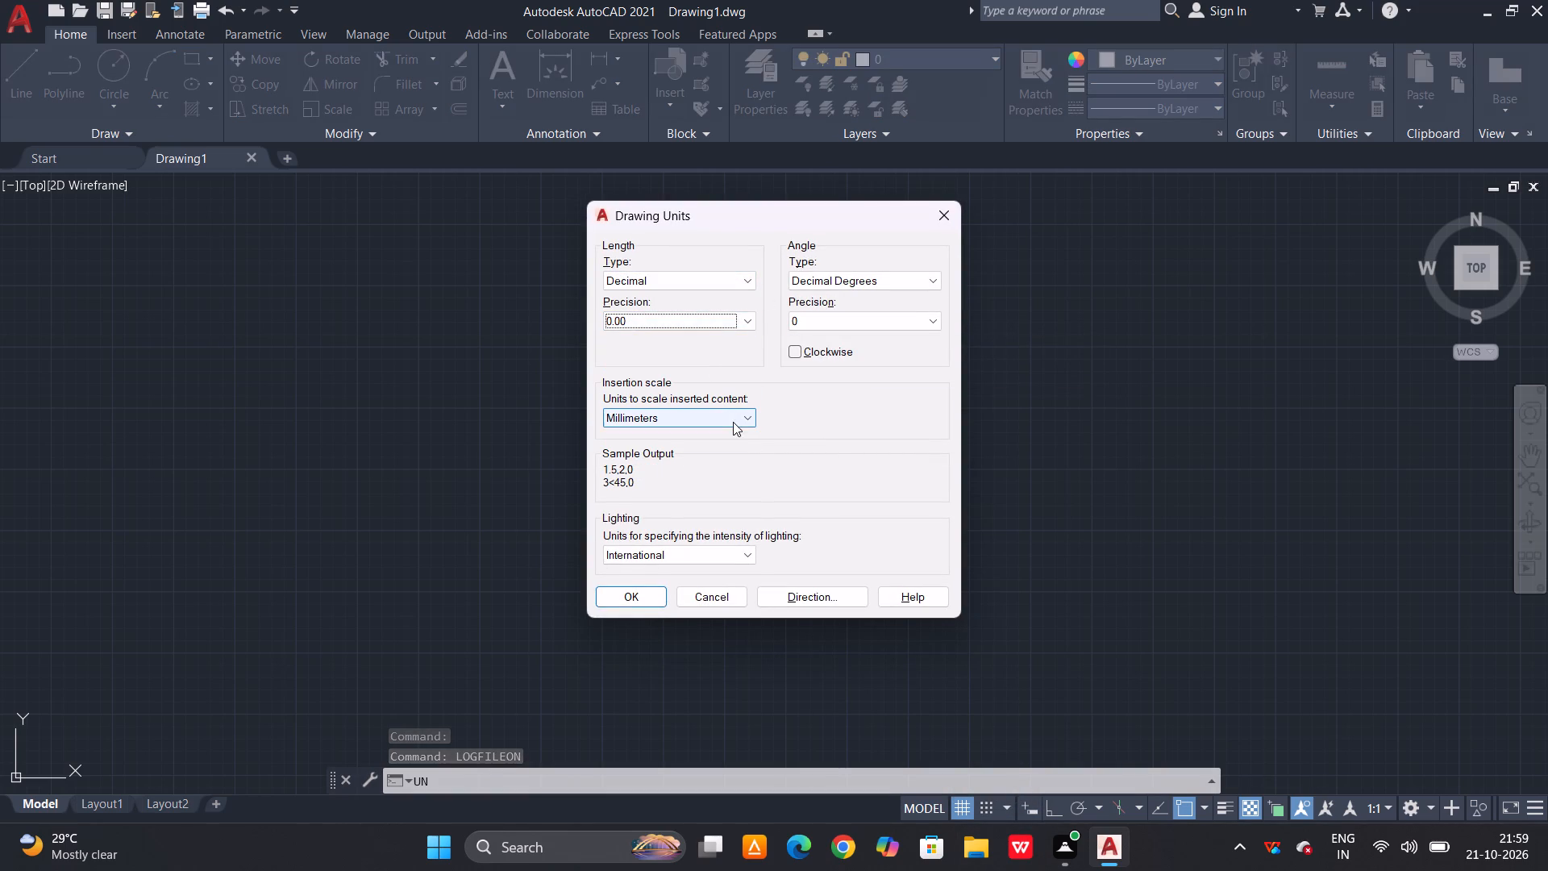
click(737, 420)
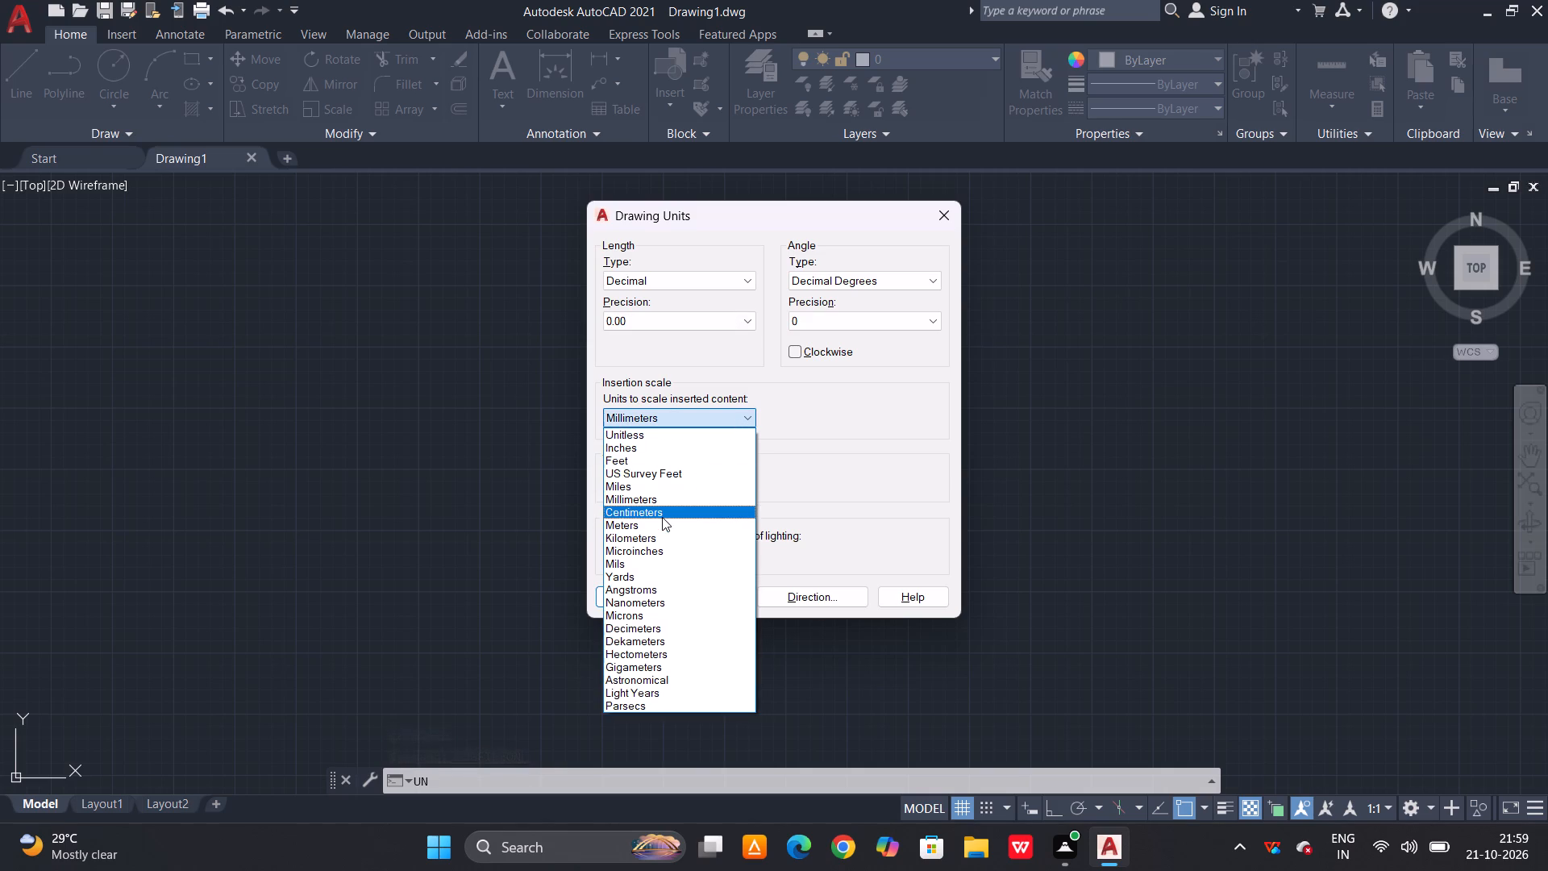
click(662, 517)
click(601, 604)
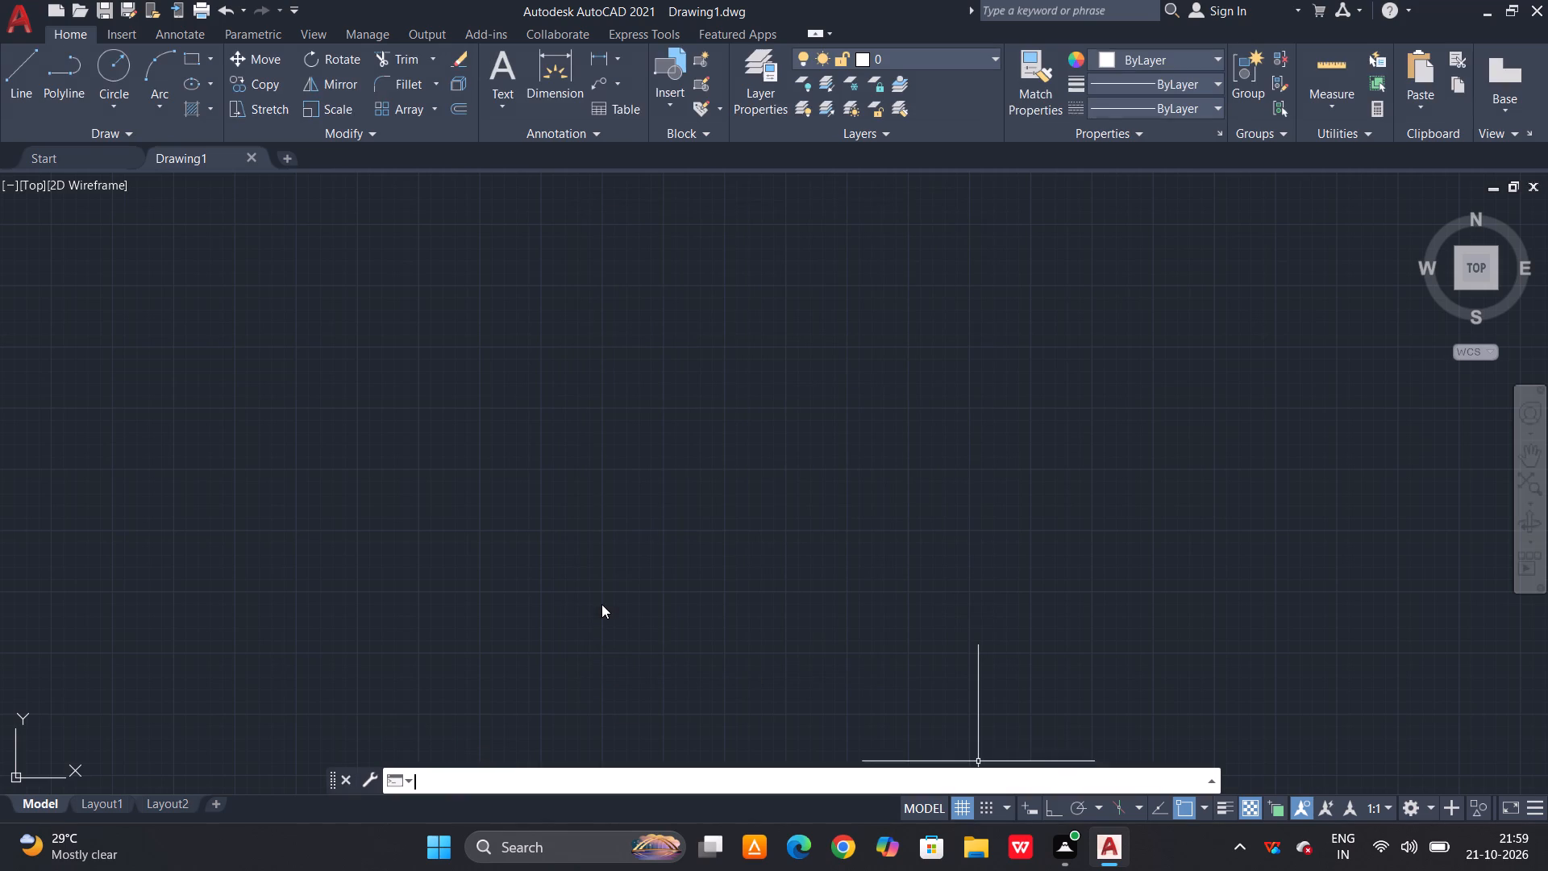
Modify the ISO-25 dimension style to use an arrow size of 8.
text(d)
key(space)
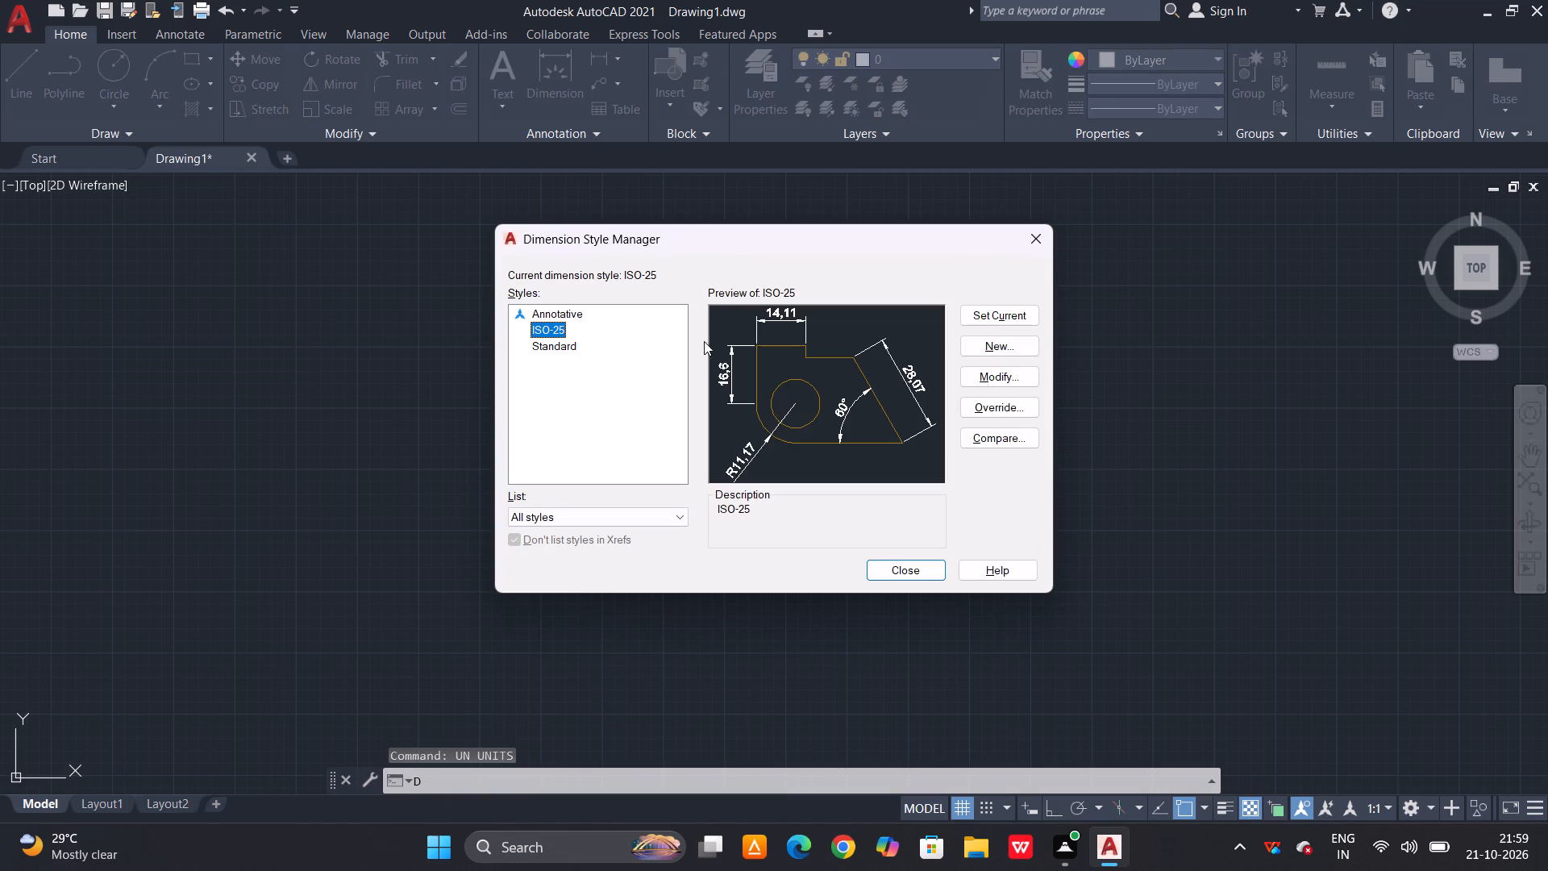
click(1000, 380)
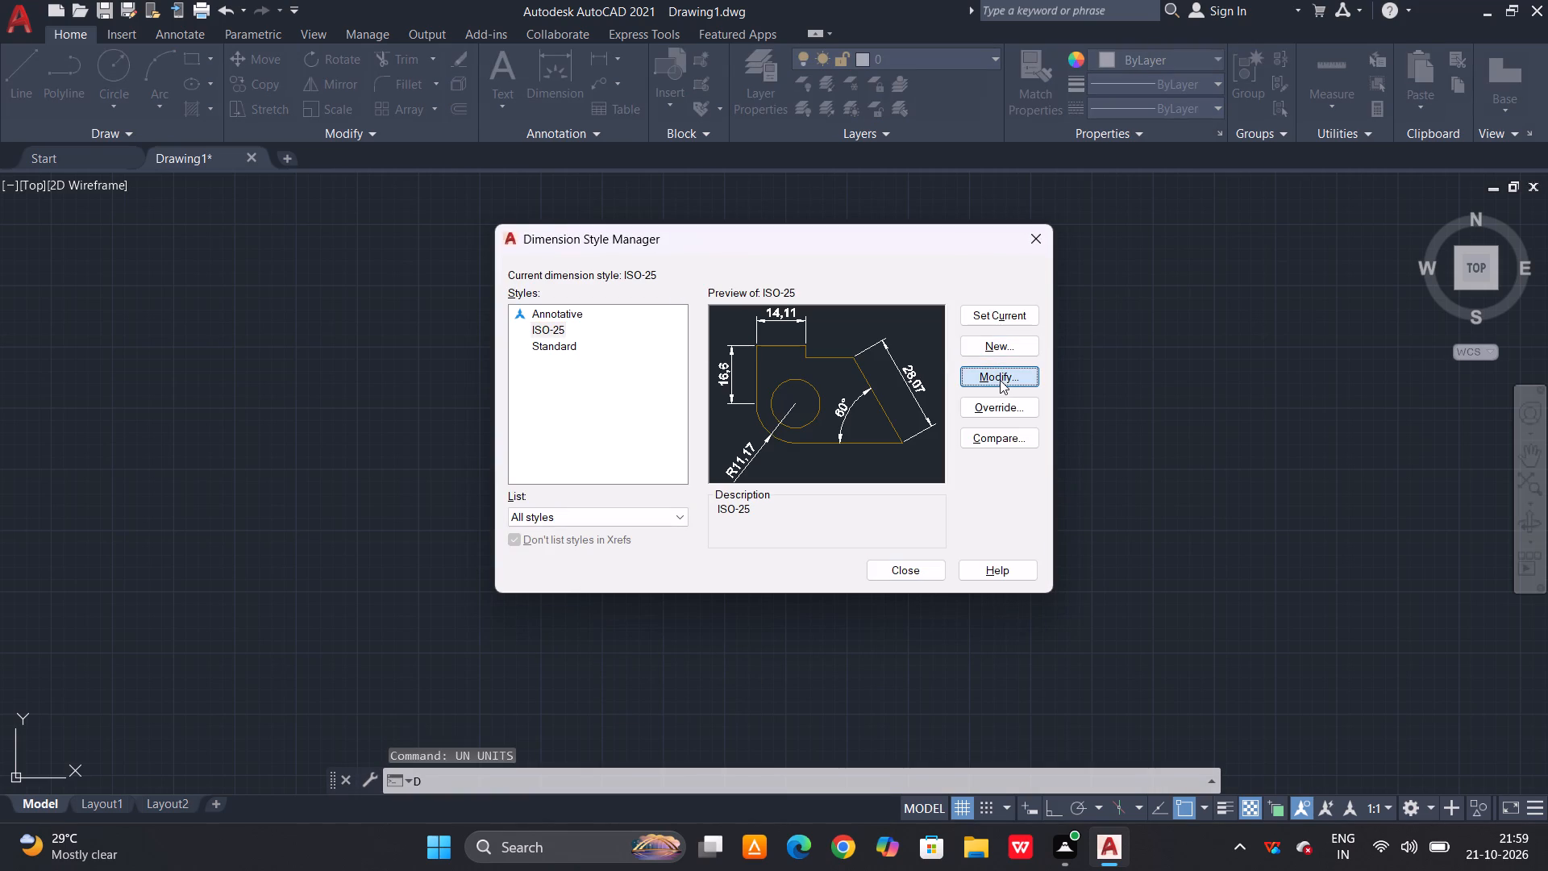
click(1000, 380)
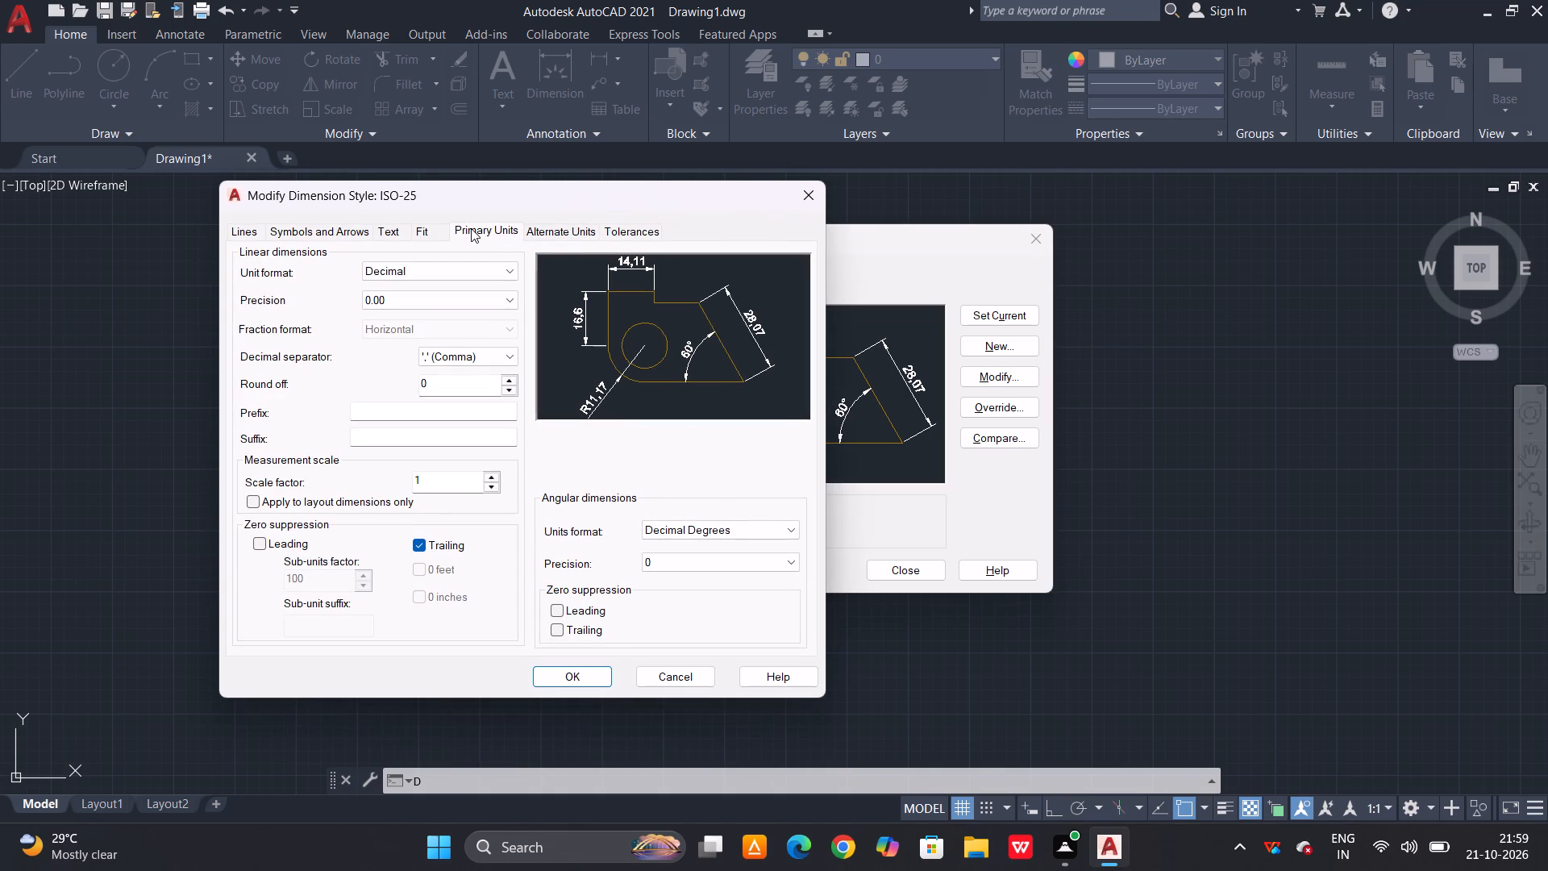
click(293, 235)
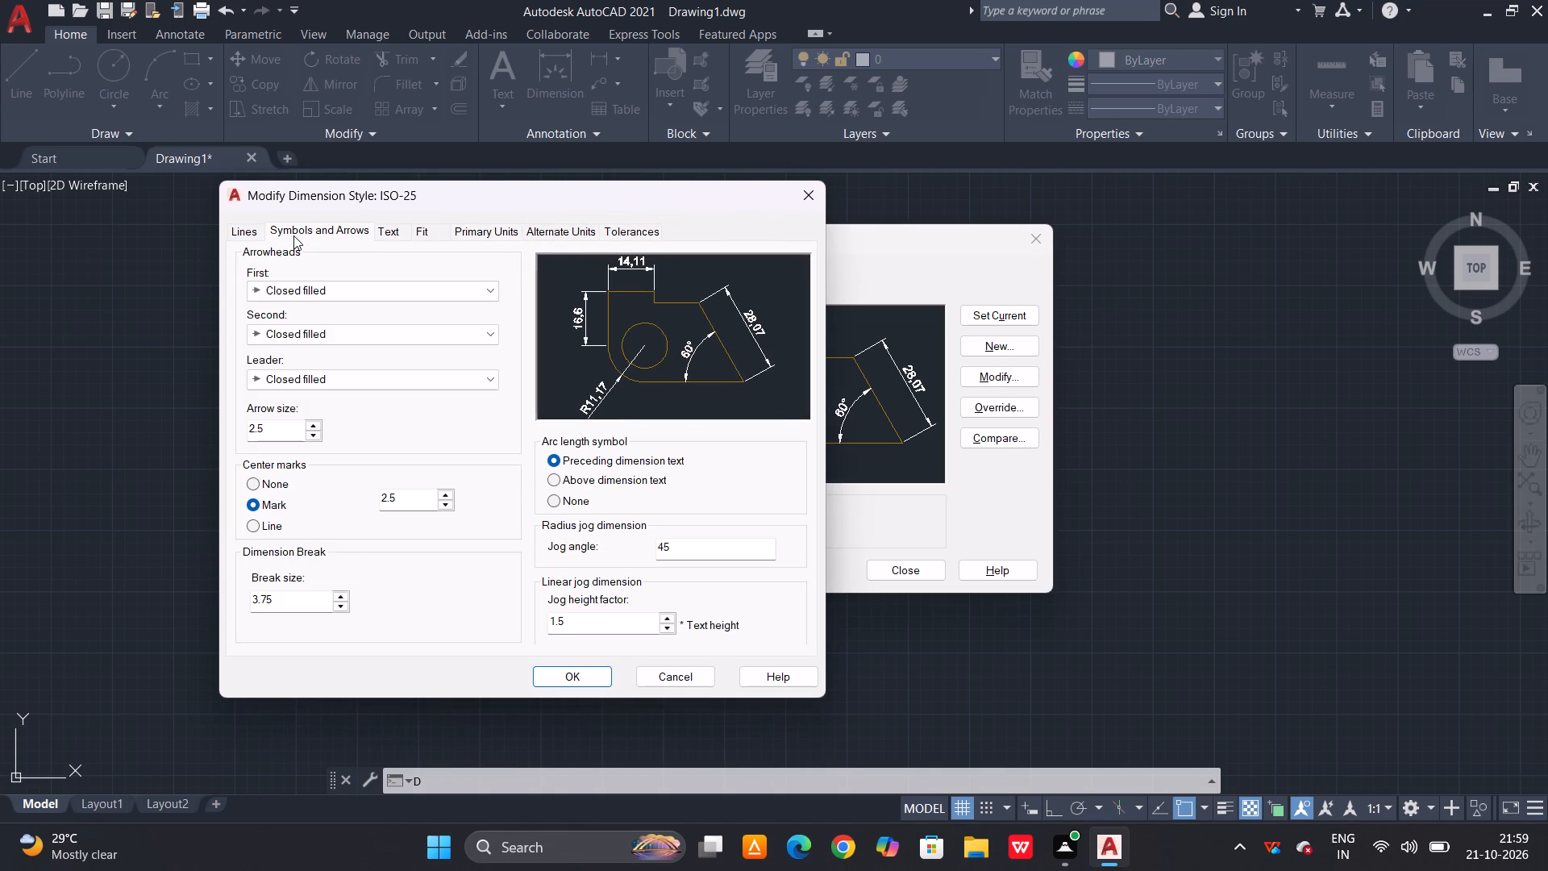
drag(281, 433, 206, 431)
key(8)
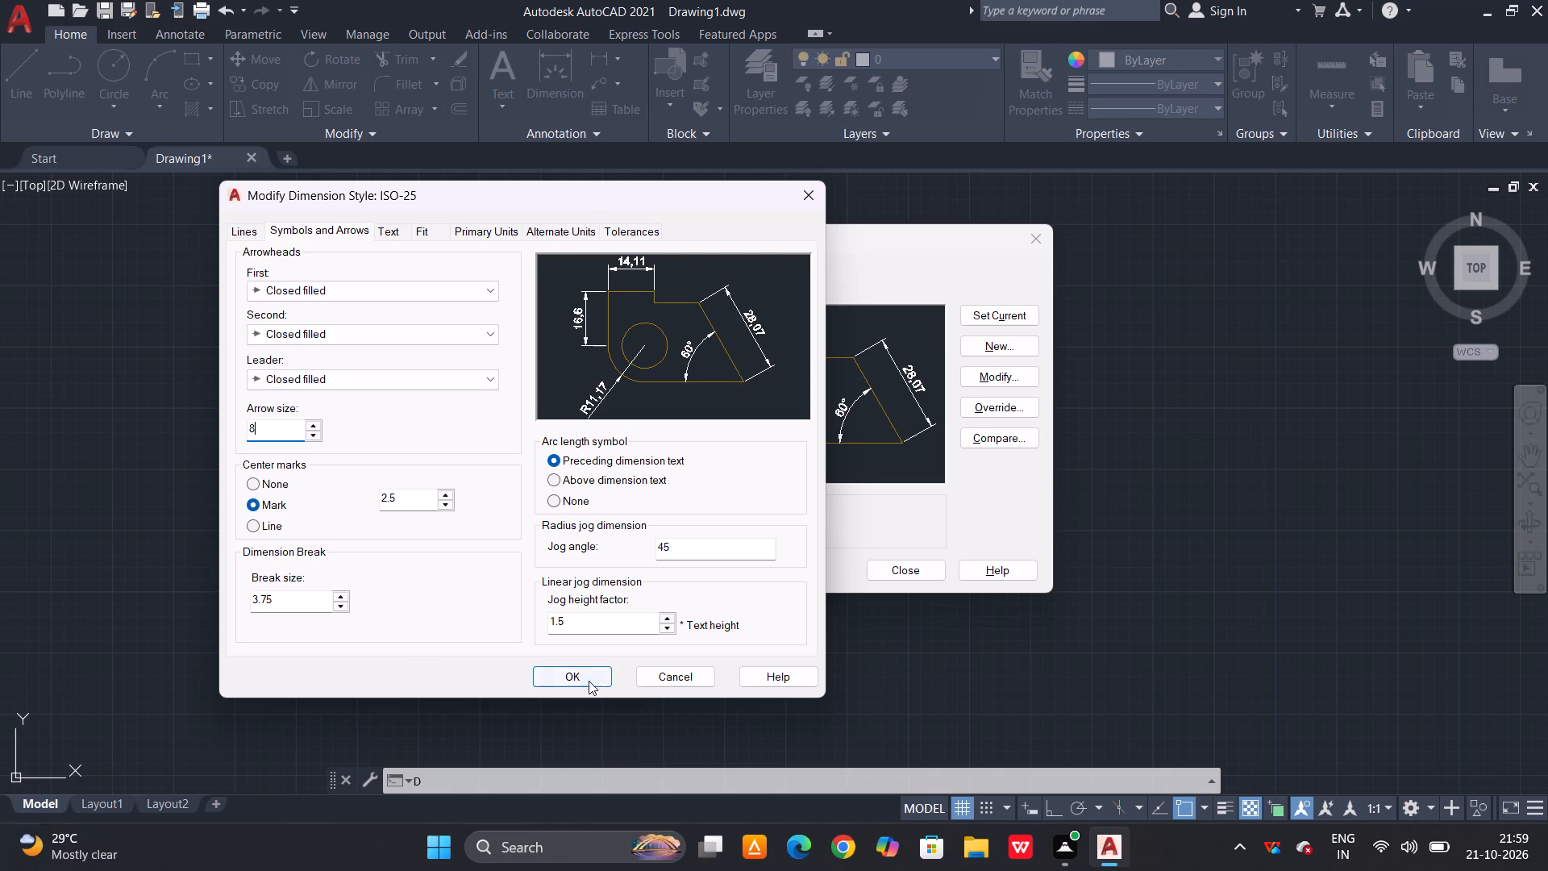
Set the ISO-25 dimension text height to 8 and make the style current.
click(406, 235)
drag(472, 372, 438, 368)
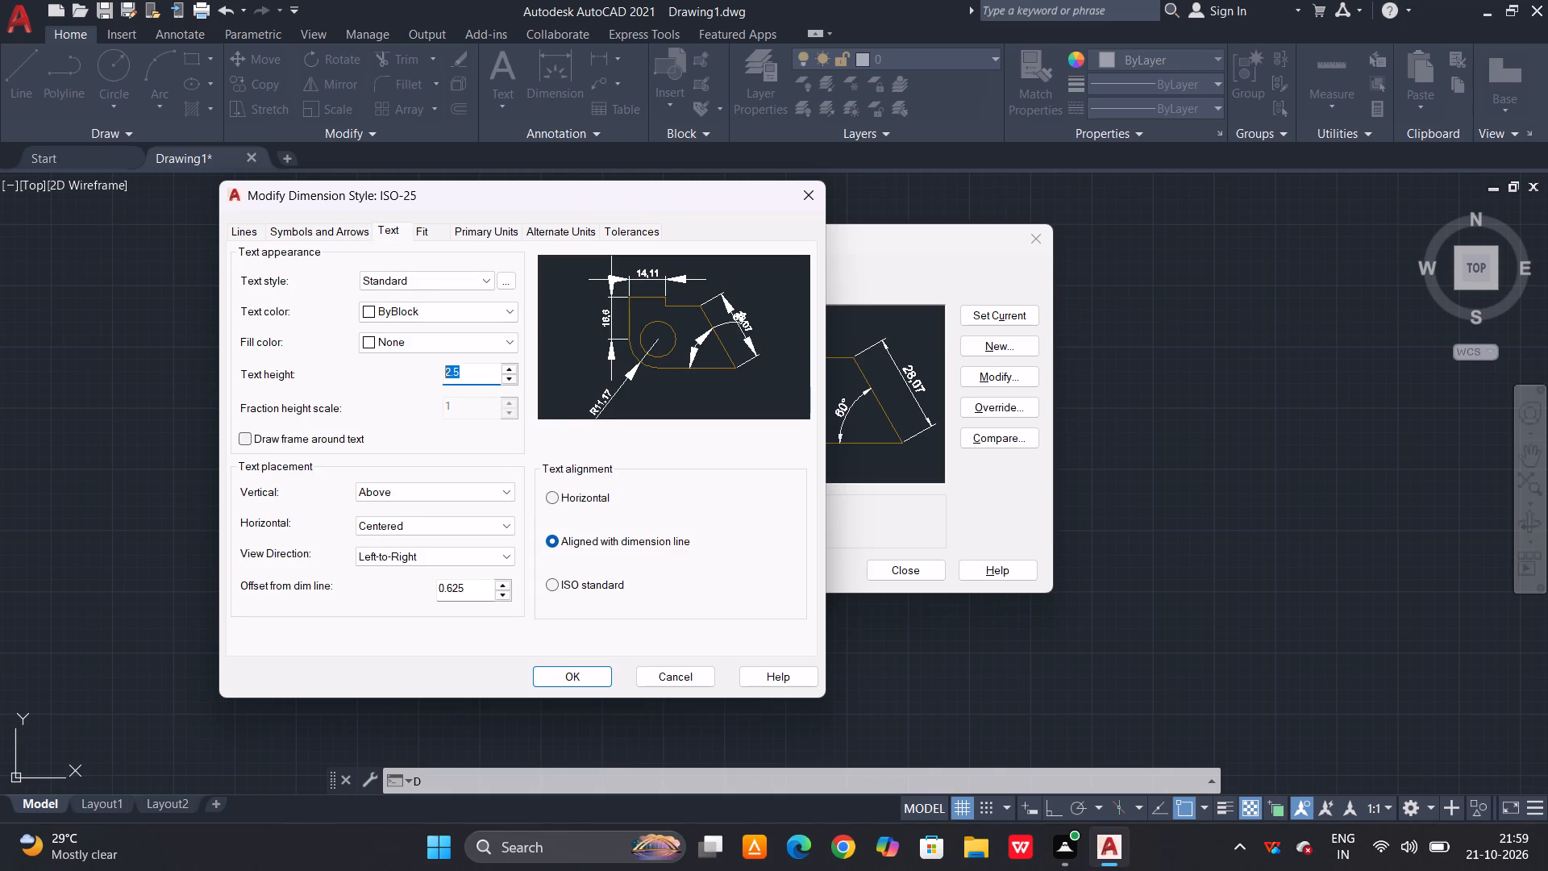
drag(438, 368, 425, 369)
key(8)
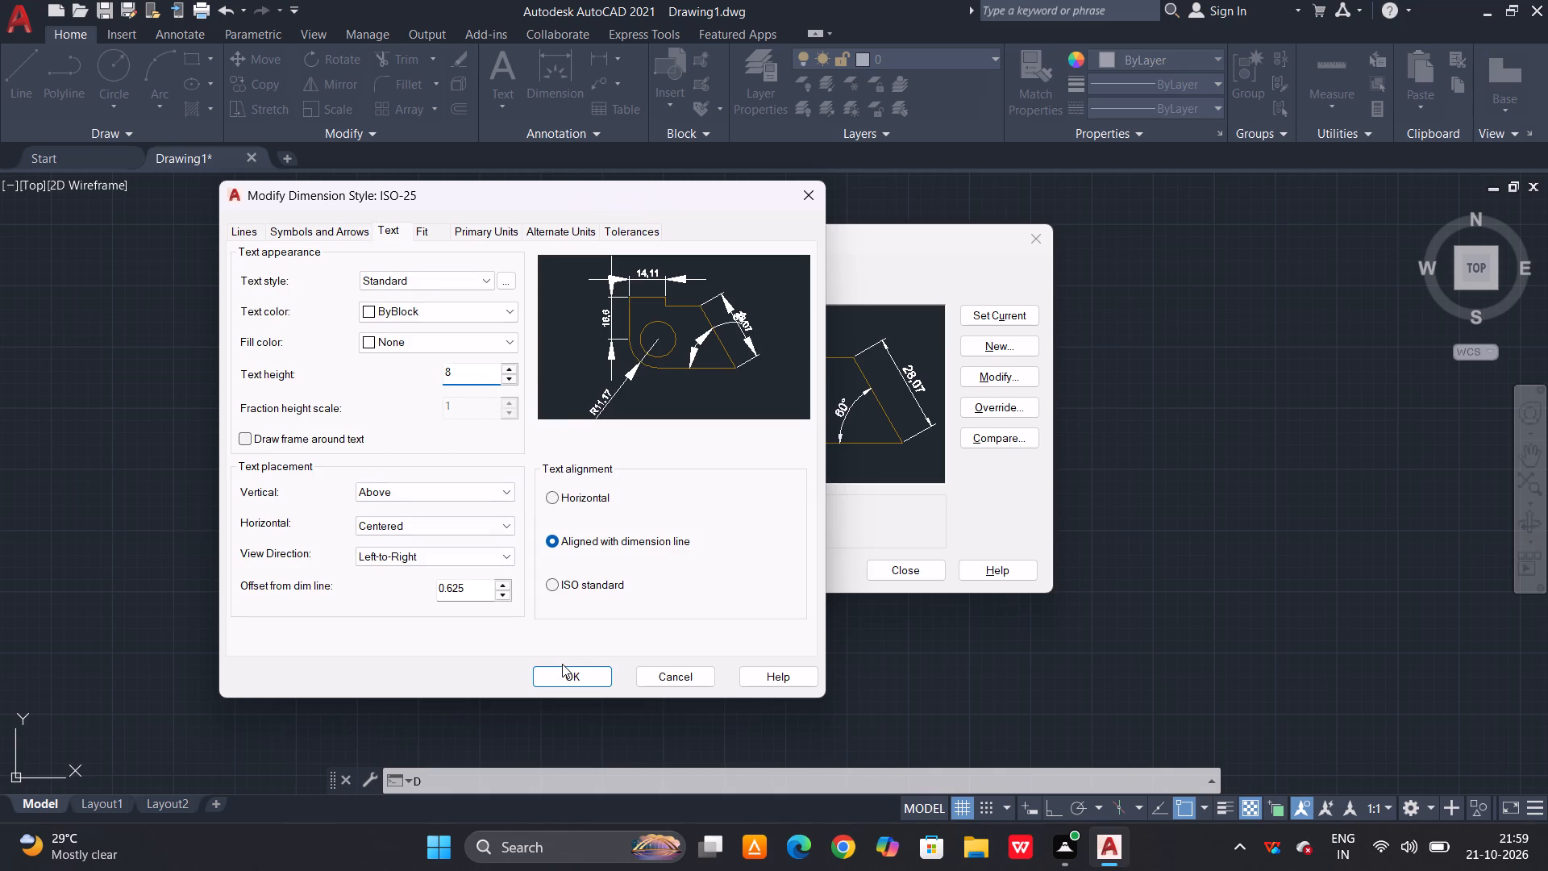
click(562, 664)
click(560, 679)
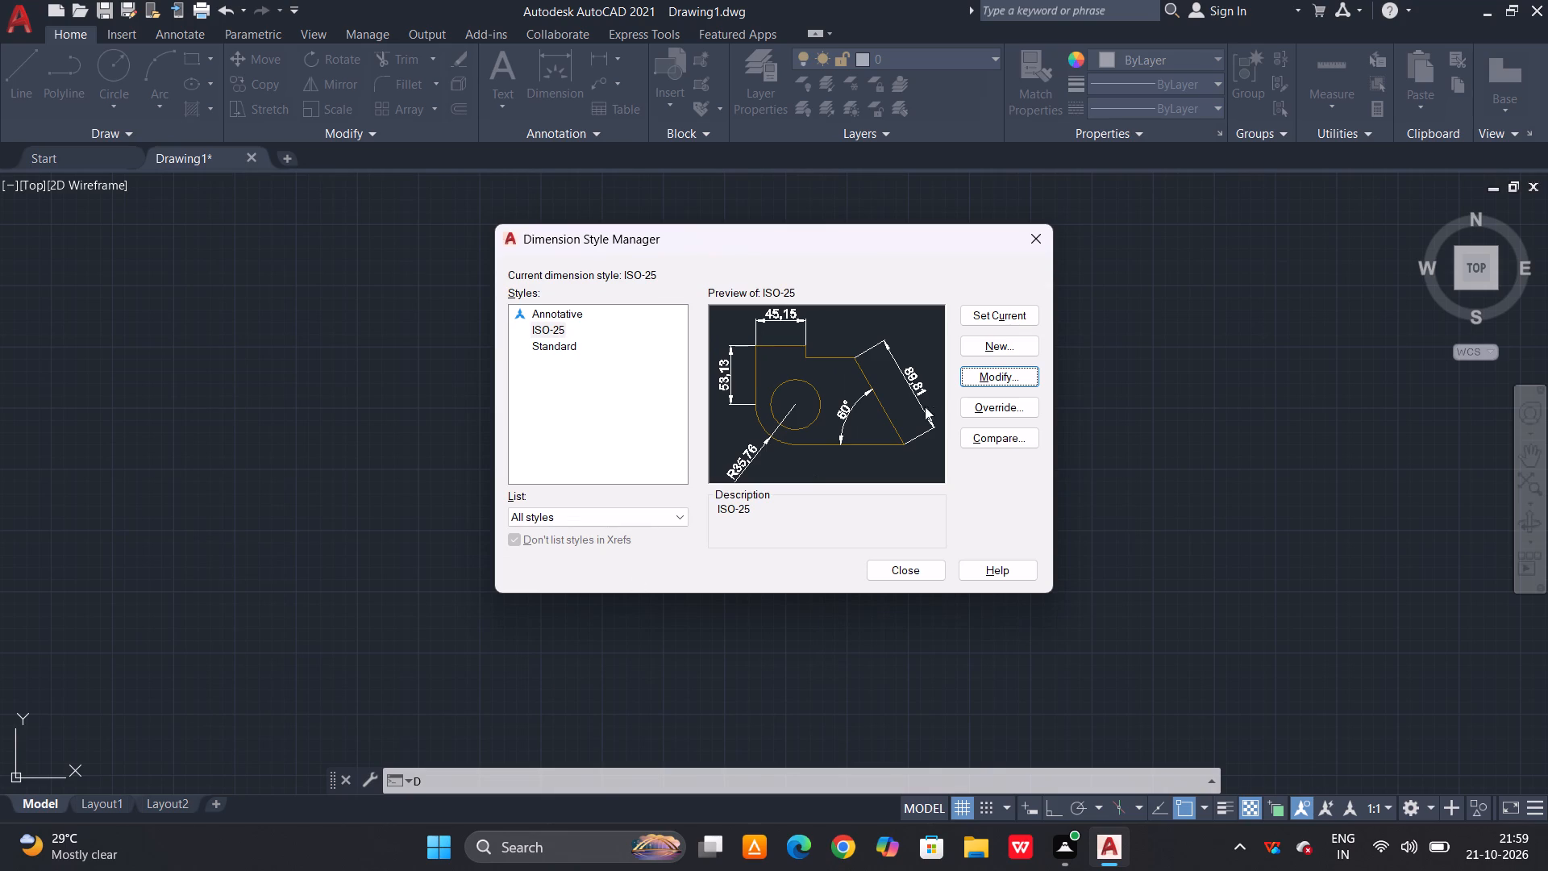
click(989, 317)
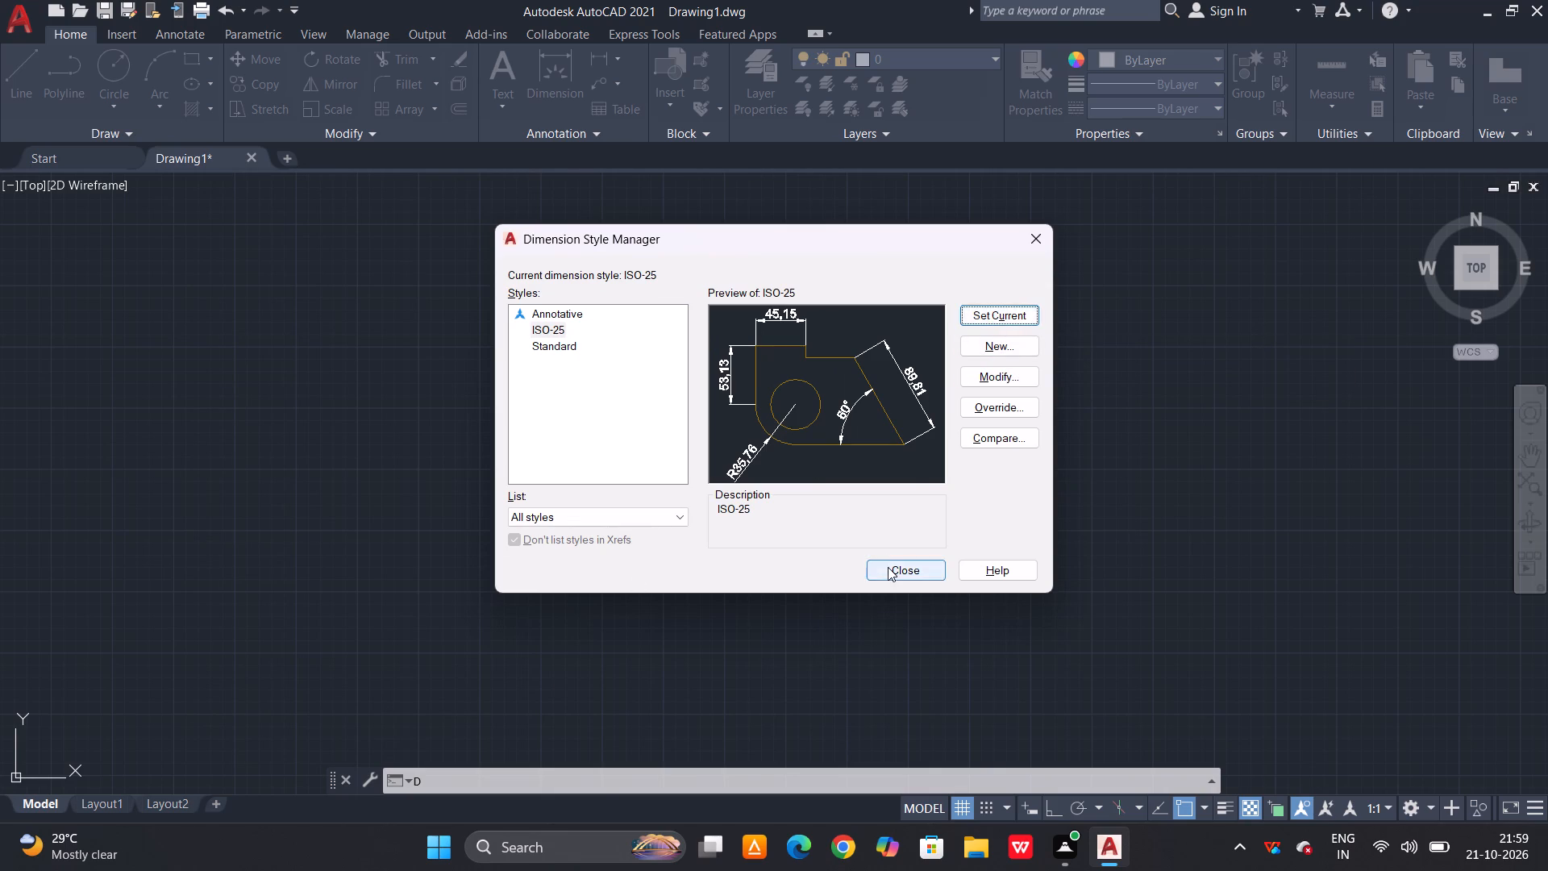
click(888, 567)
Place a vertical construction line for the left side of the plan.
text(xl v)
key(space)
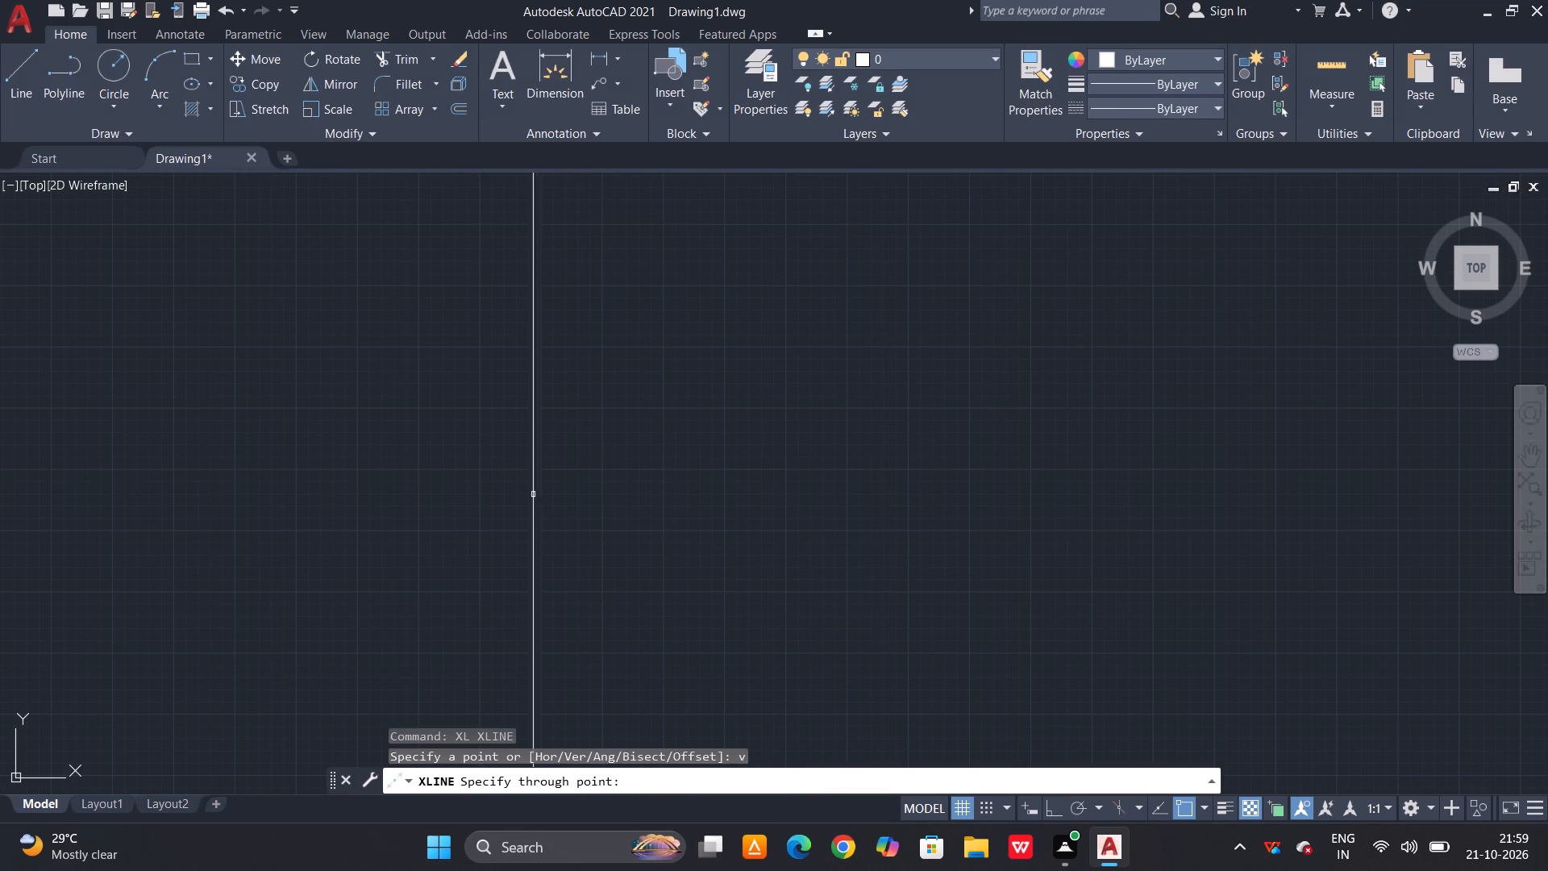
click(481, 418)
key(space)
key(Escape)
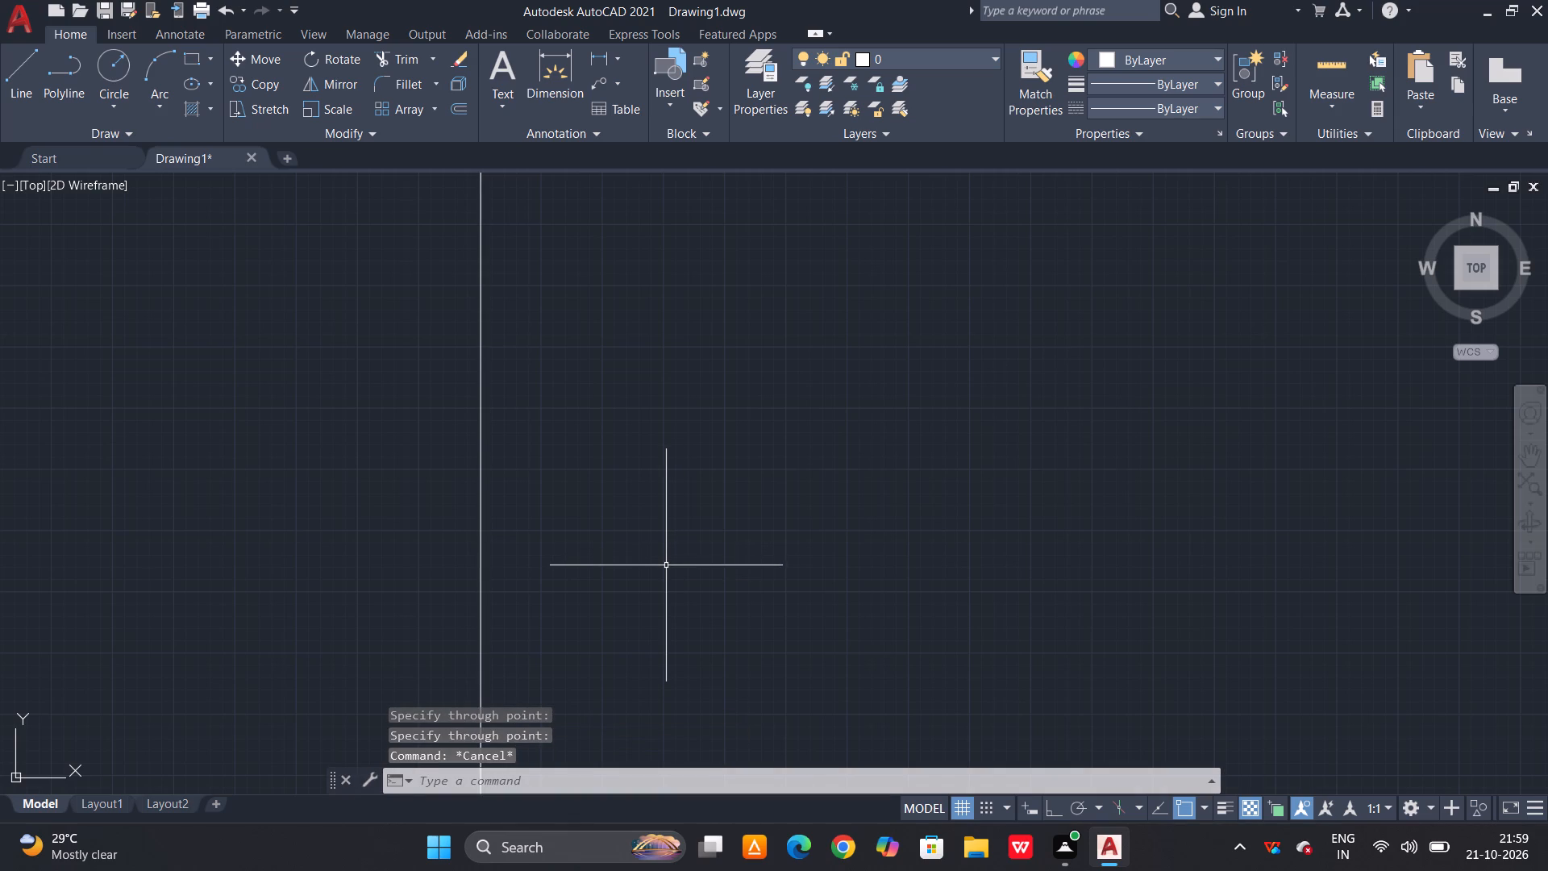
Place a horizontal construction line across the vertical one for the top side of the plan.
key(x)
text(l h)
key(space)
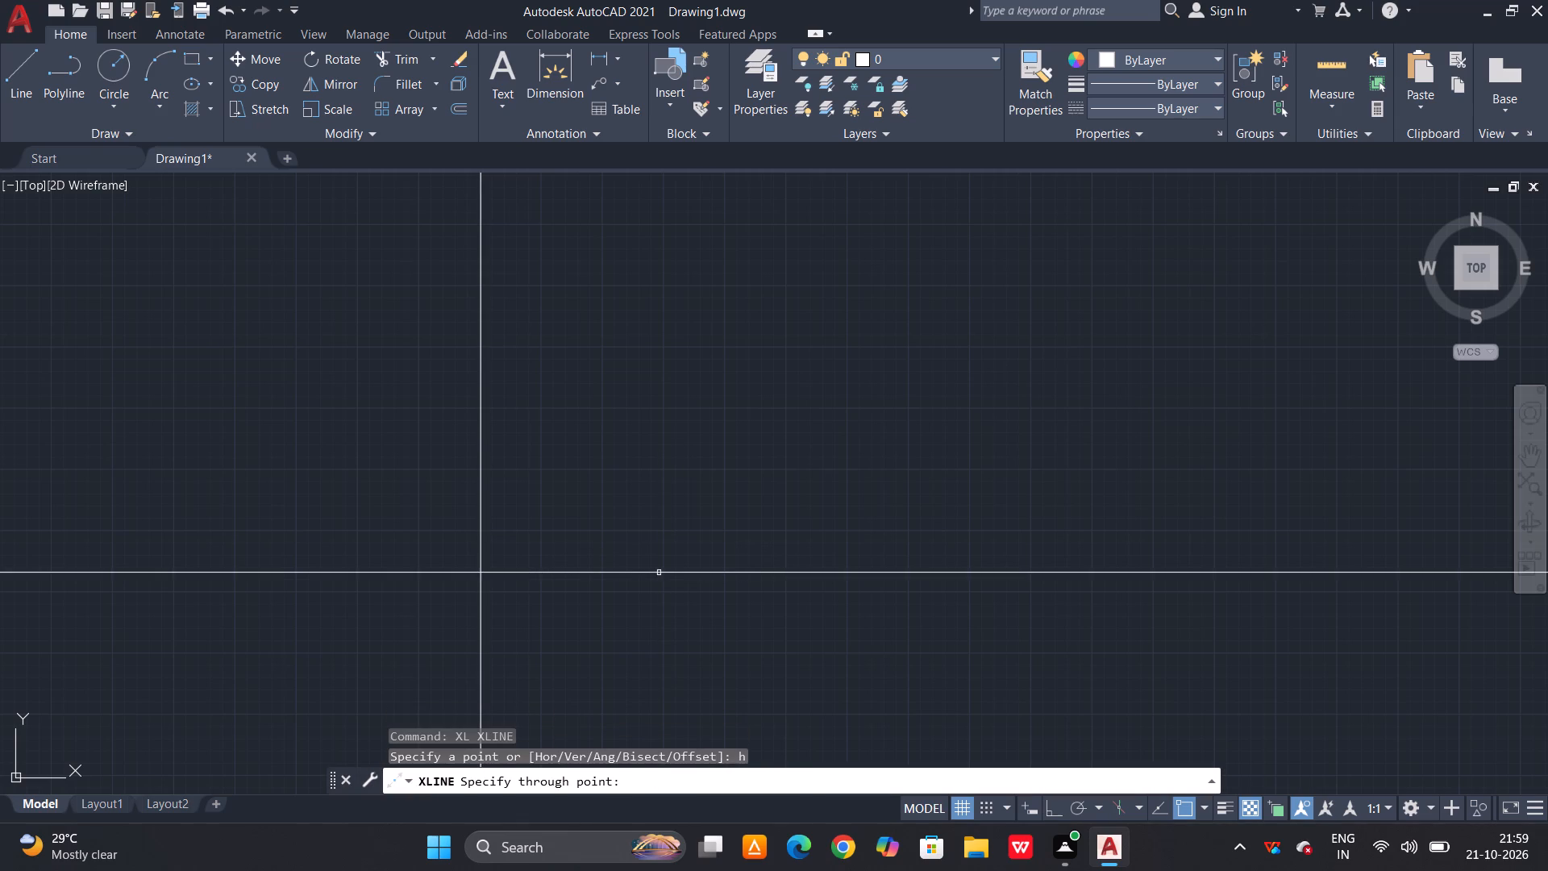
click(508, 224)
key(Escape)
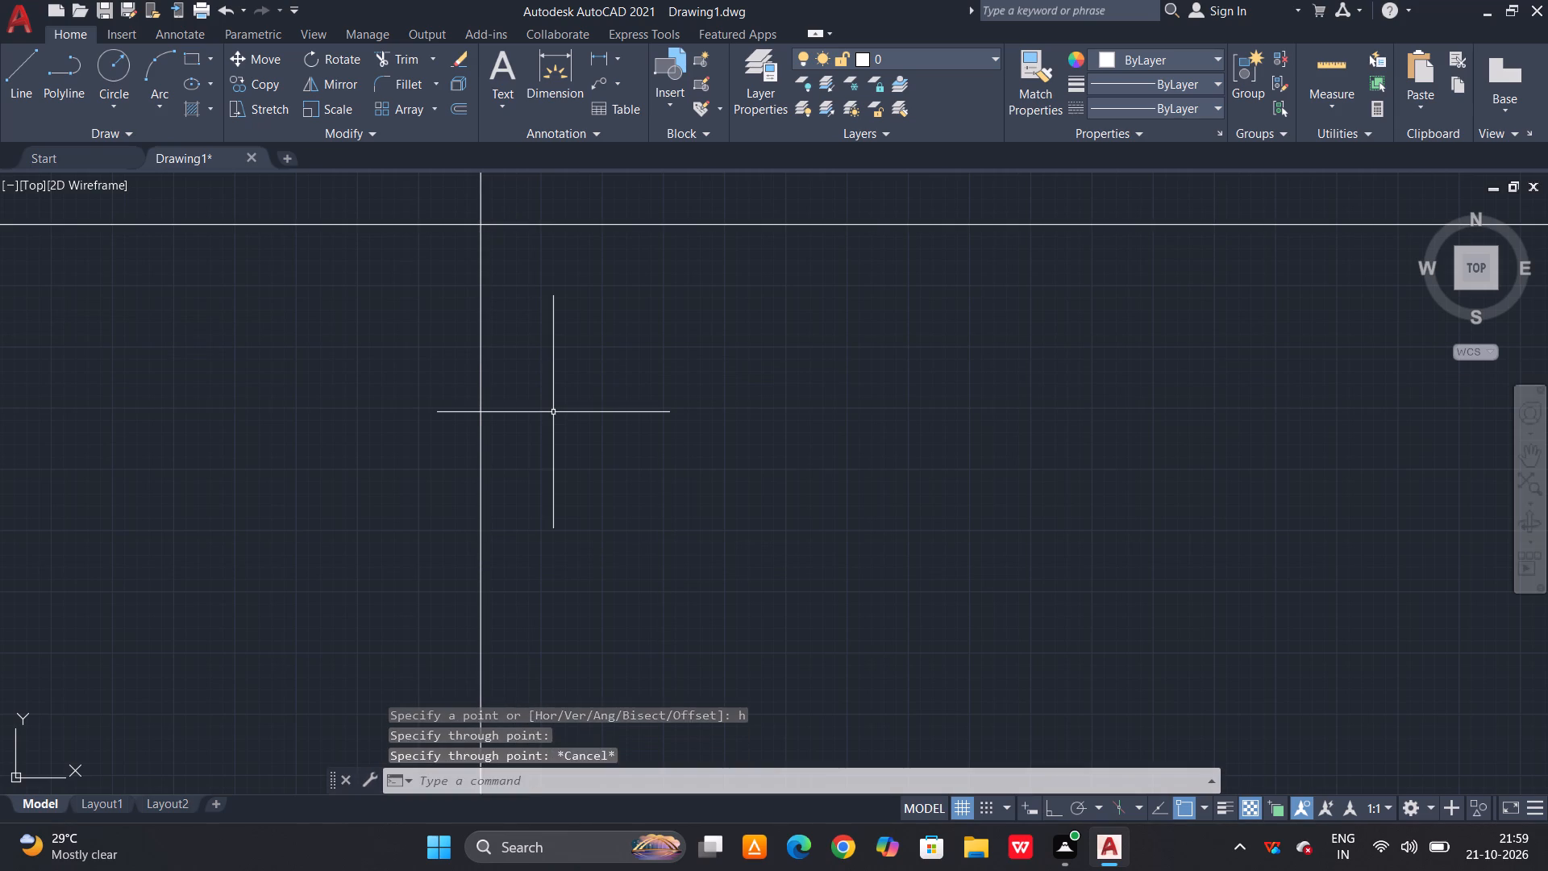
key(Escape)
Trim the construction lines above and to the left of their intersection to form the plan's upper-left corner.
text(tr)
key(space)
key(space)
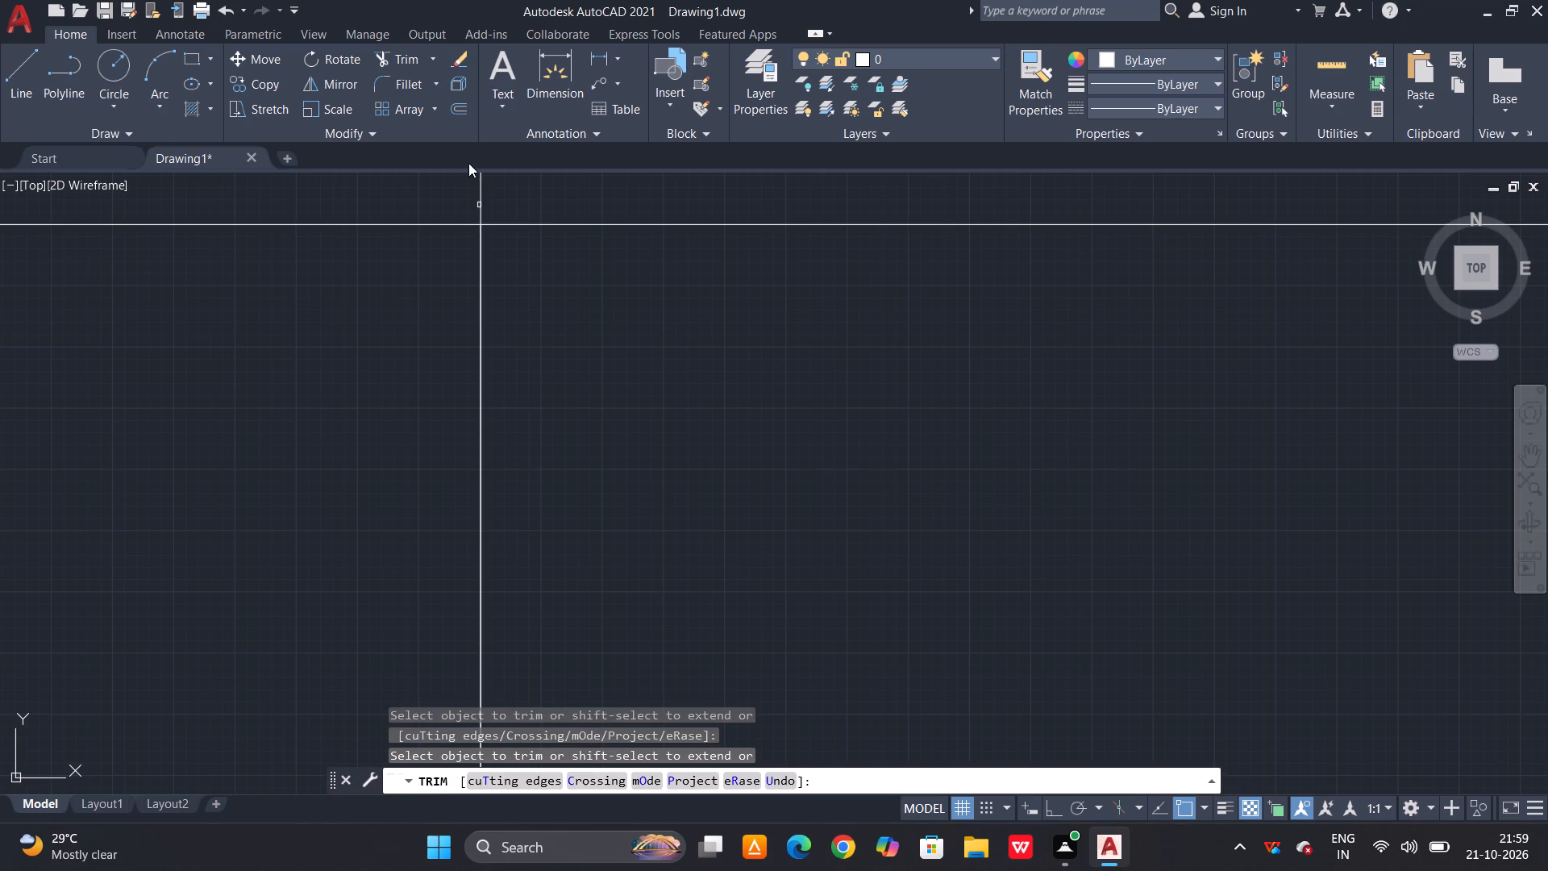
click(490, 185)
click(439, 198)
click(434, 199)
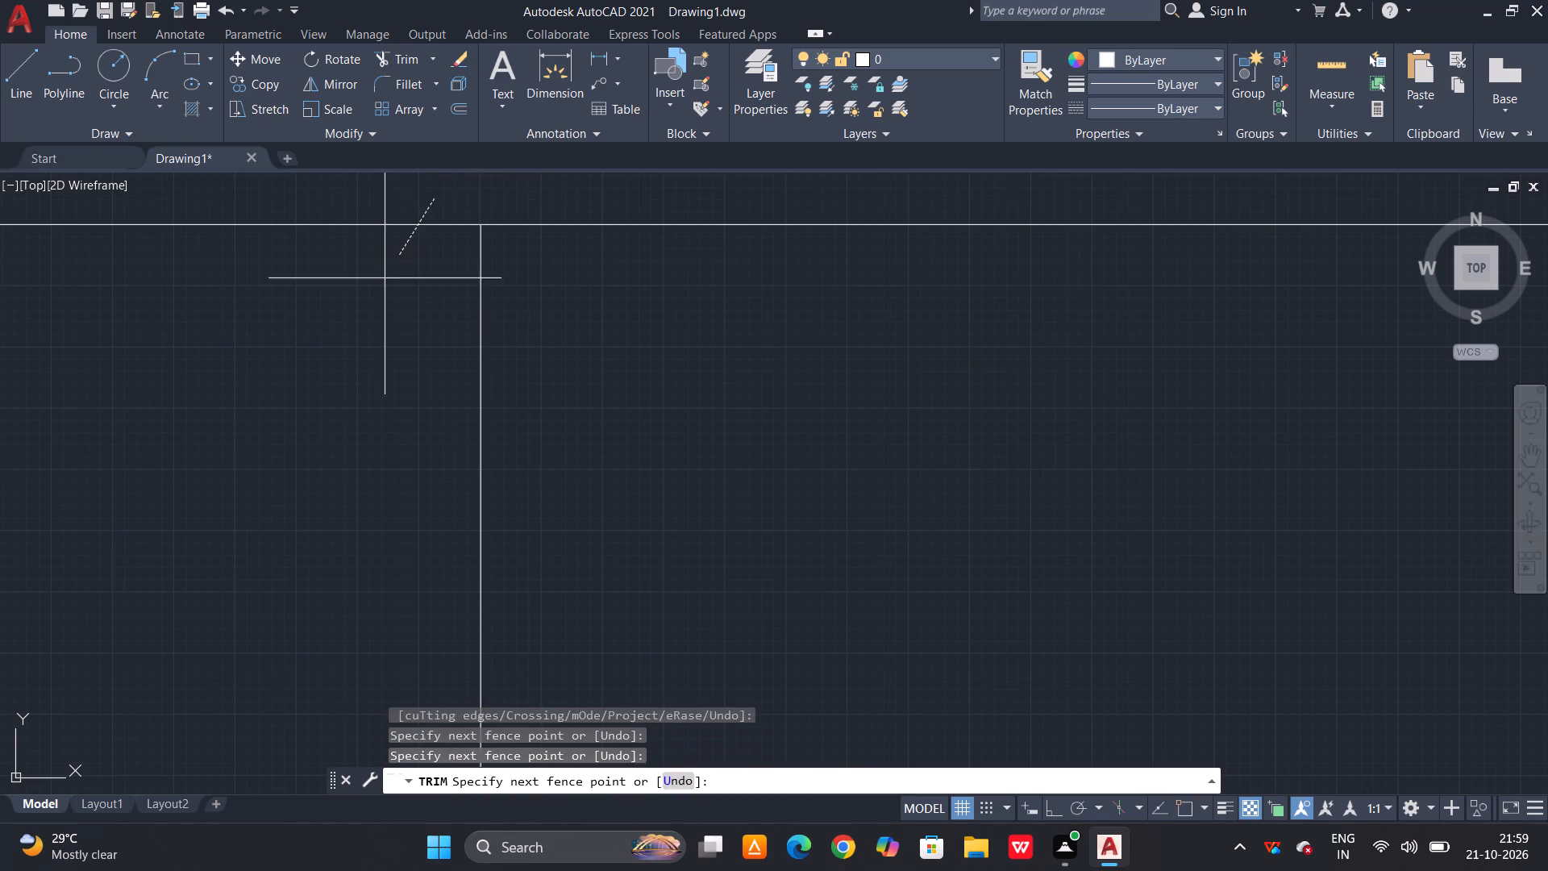
click(384, 281)
key(Escape)
Offset the top line downward and the left line to the right by 23 to form the wall thickness.
key(o)
key(space)
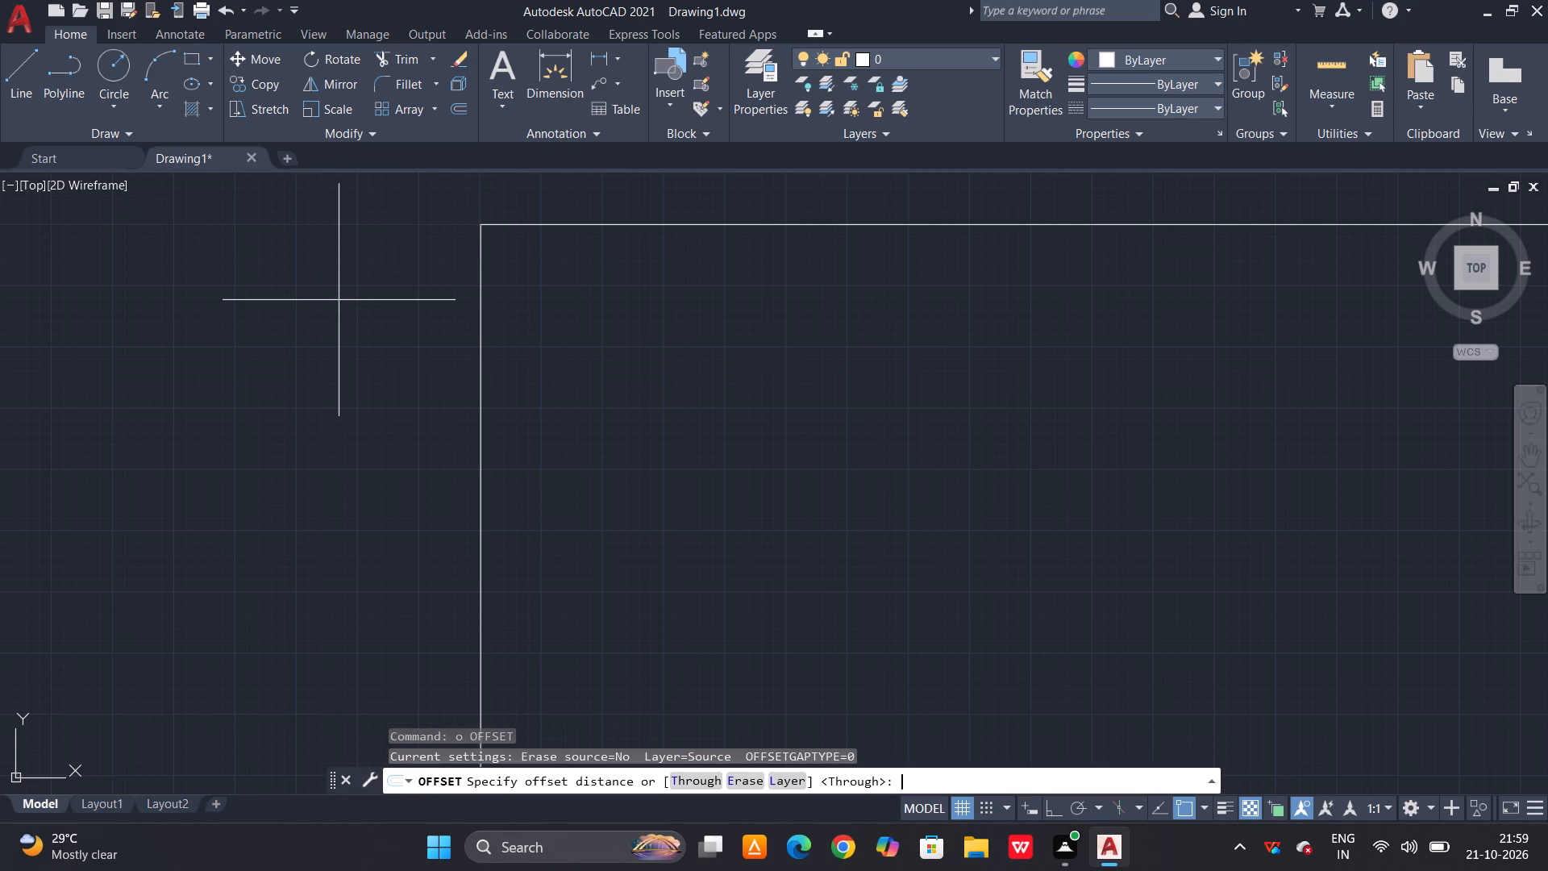
text(23)
key(space)
click(630, 222)
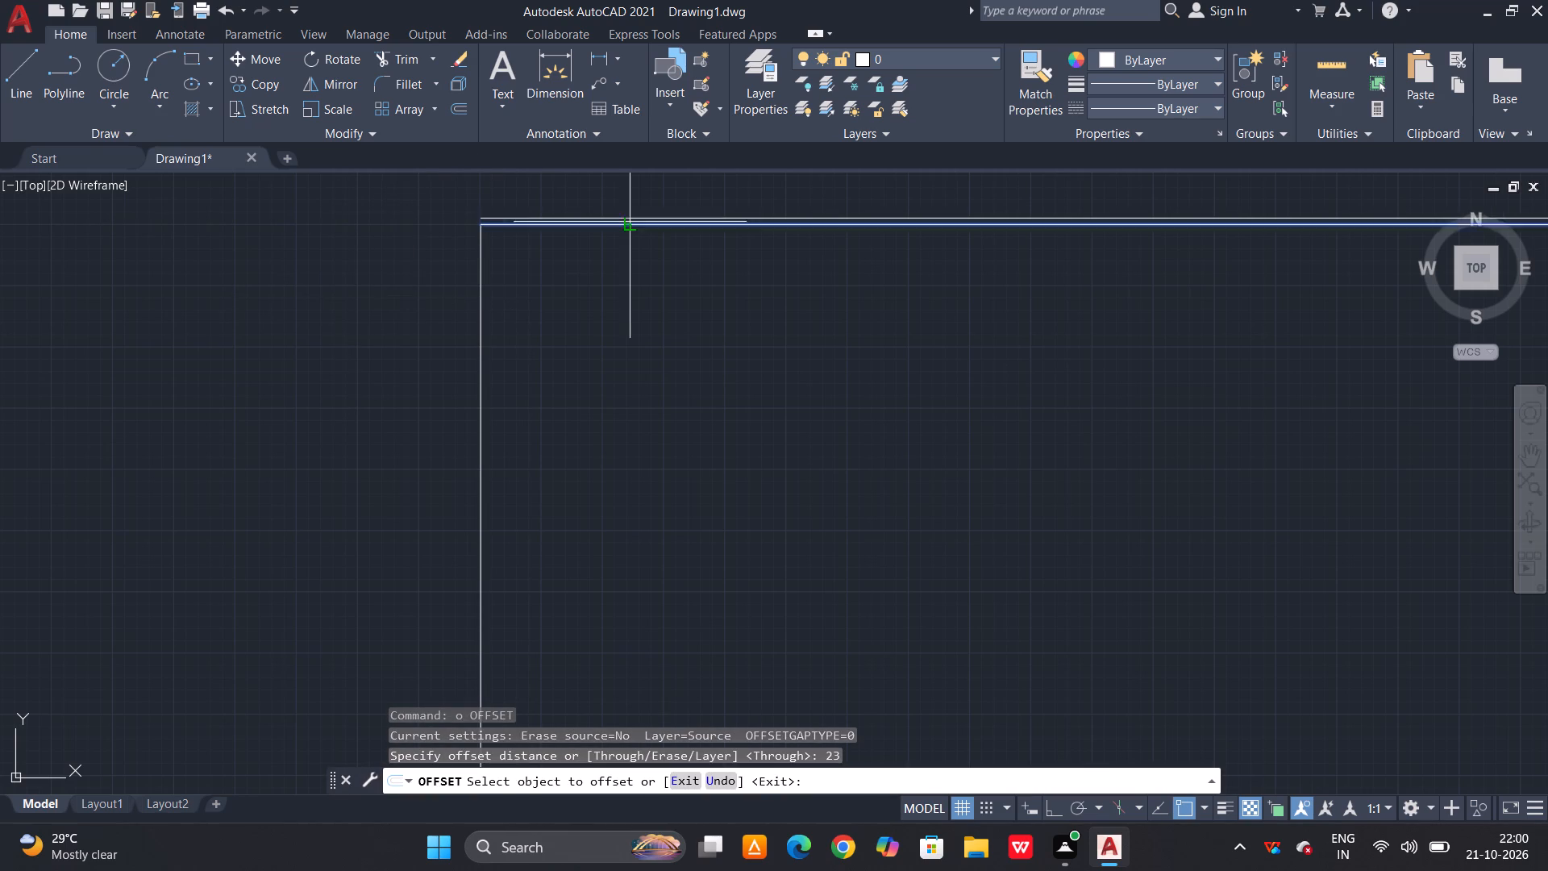
click(590, 312)
click(483, 265)
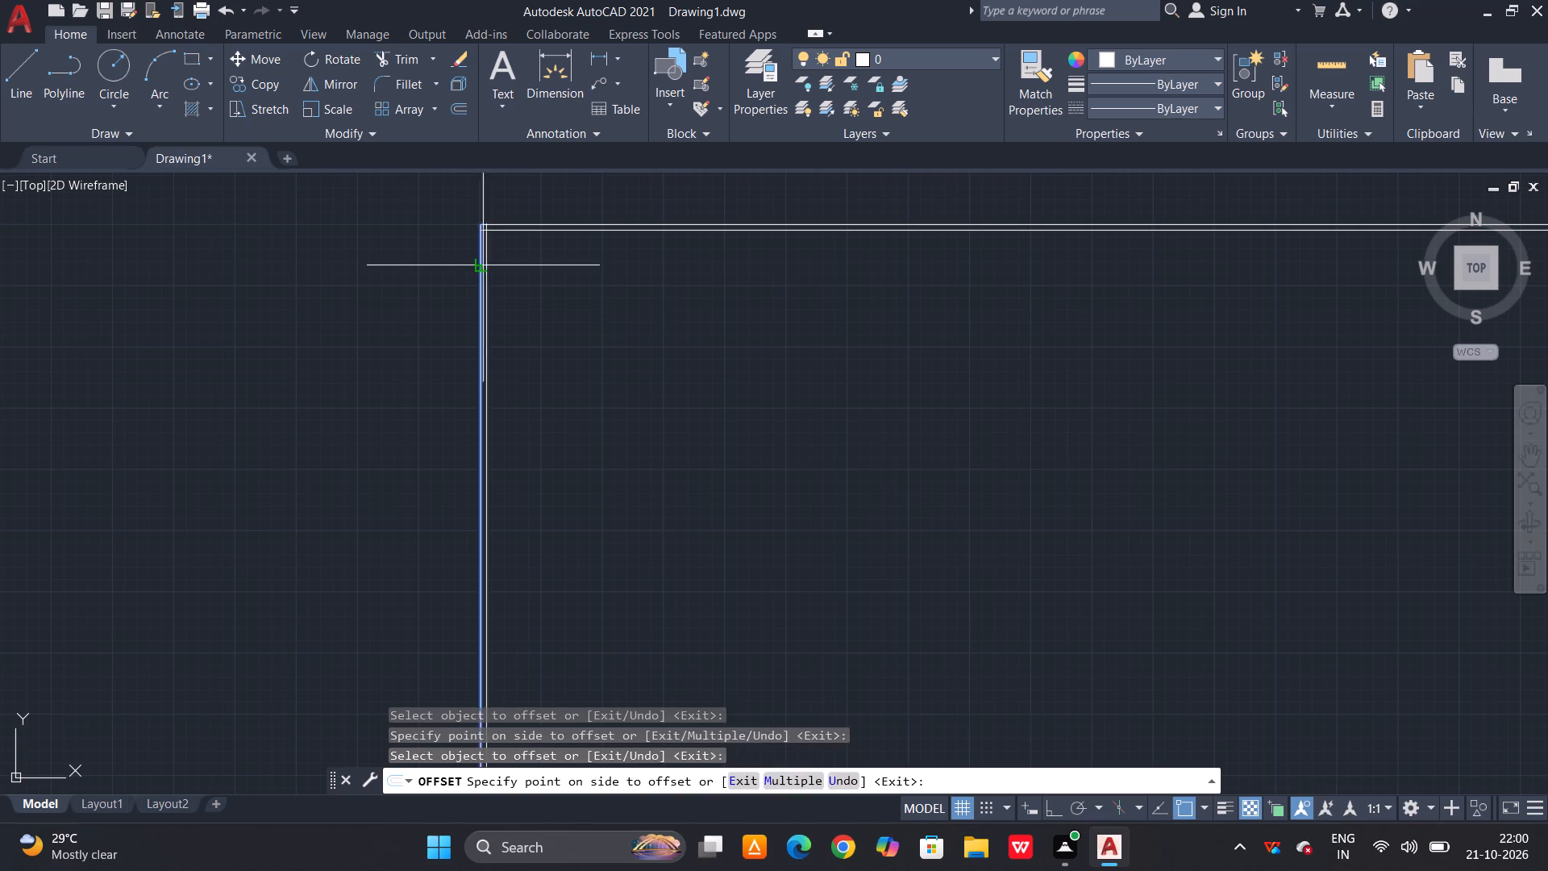
click(594, 307)
scroll(459, 219, up, 2)
scroll(575, 273, up, 3)
middle_drag(592, 297, 599, 569)
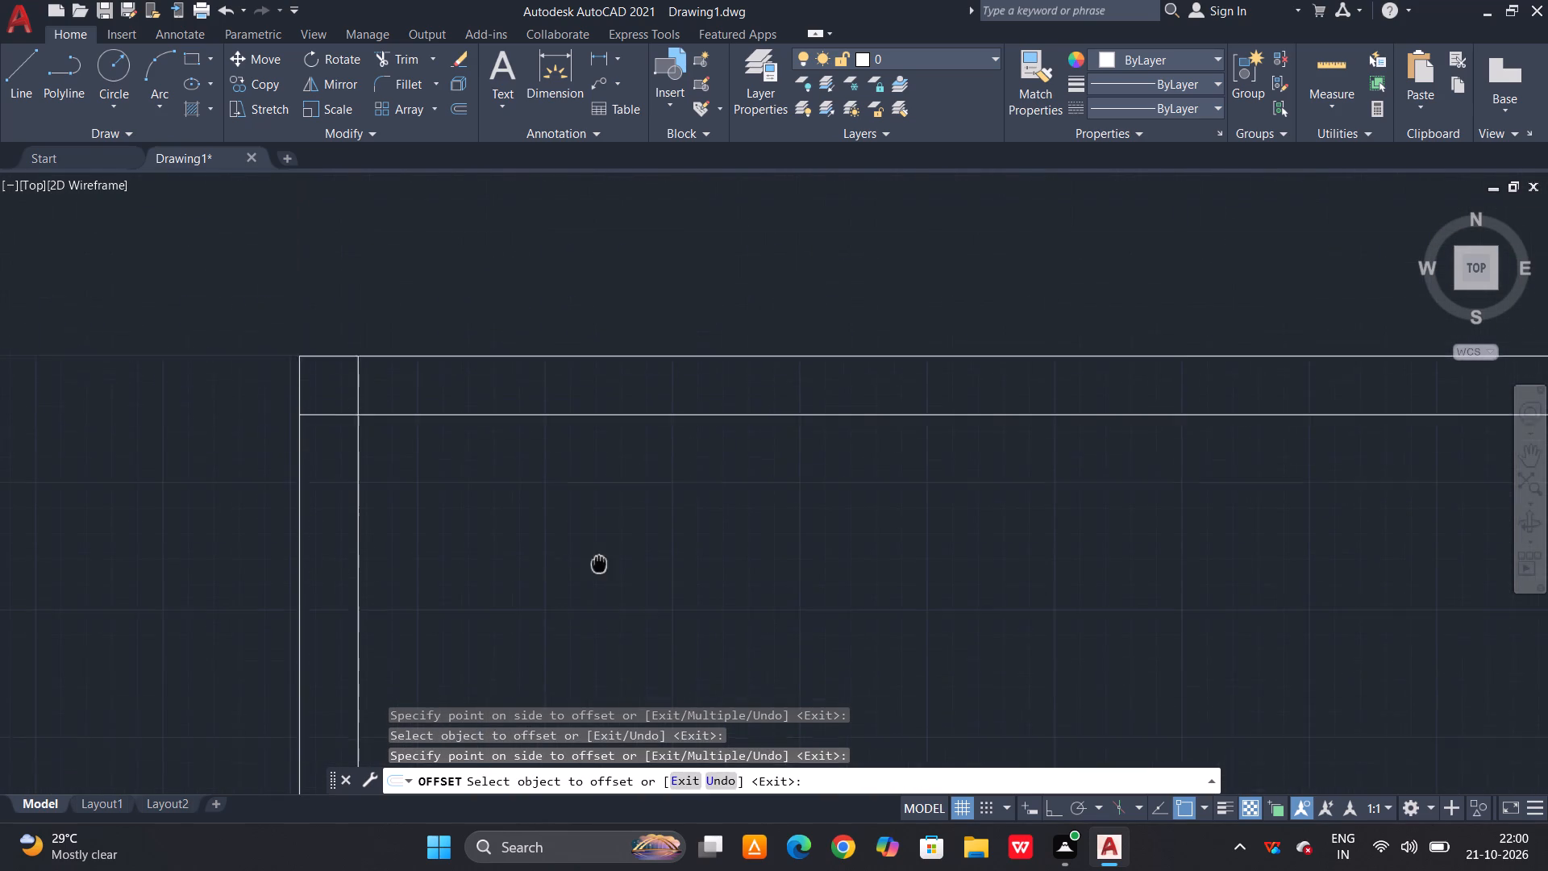
middle_drag(599, 569, 599, 573)
key(Escape)
key(Escape)
Trim the overlapping ends of the two inner wall lines to form a clean inside corner.
text(tr)
key(space)
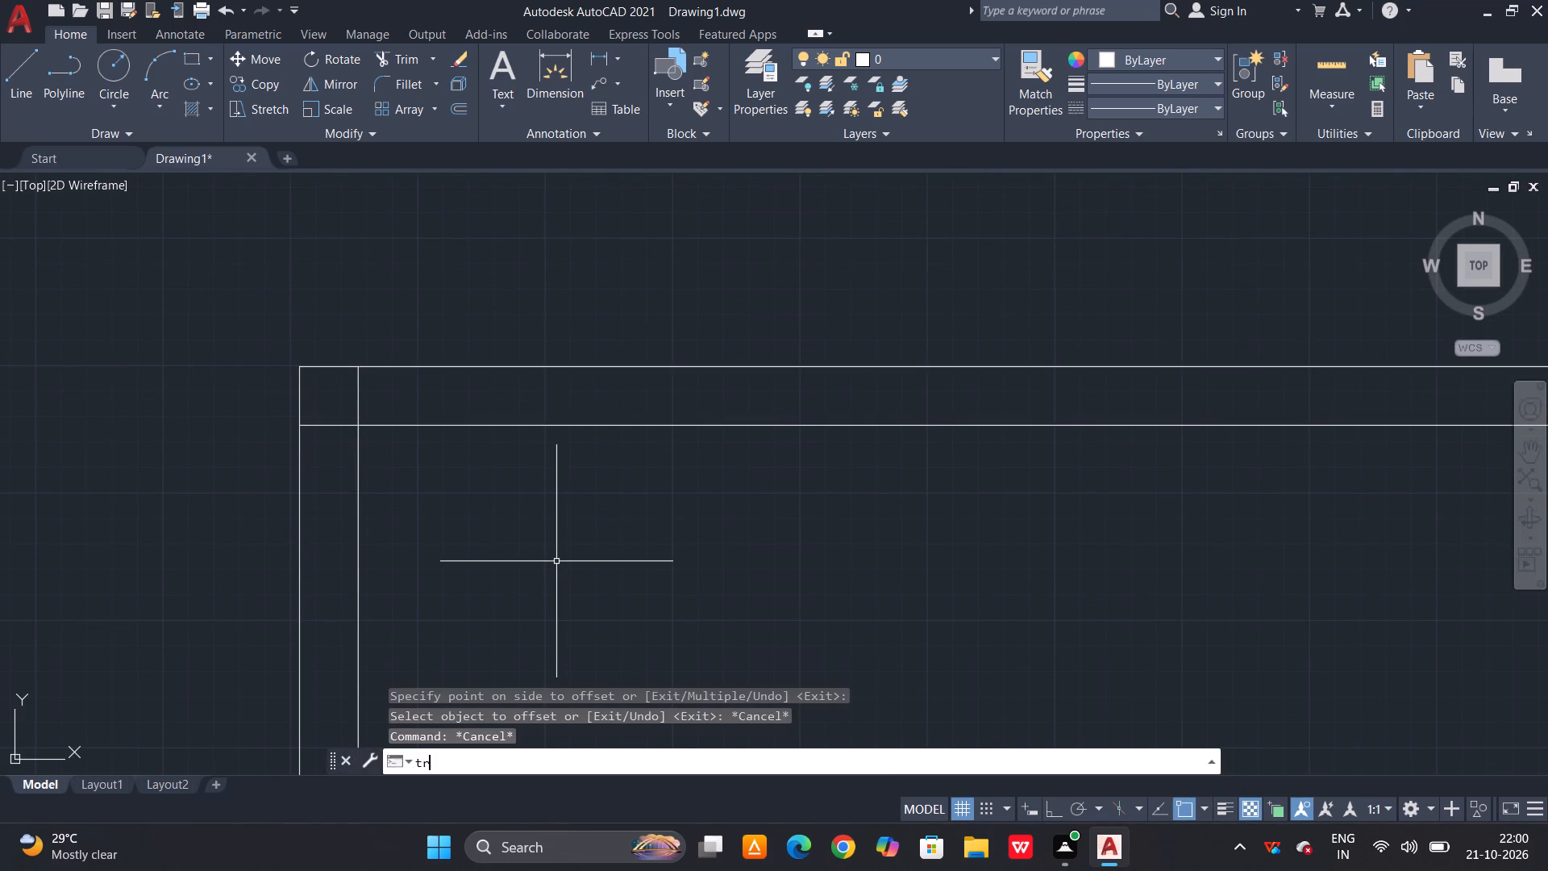
key(space)
click(364, 404)
click(347, 406)
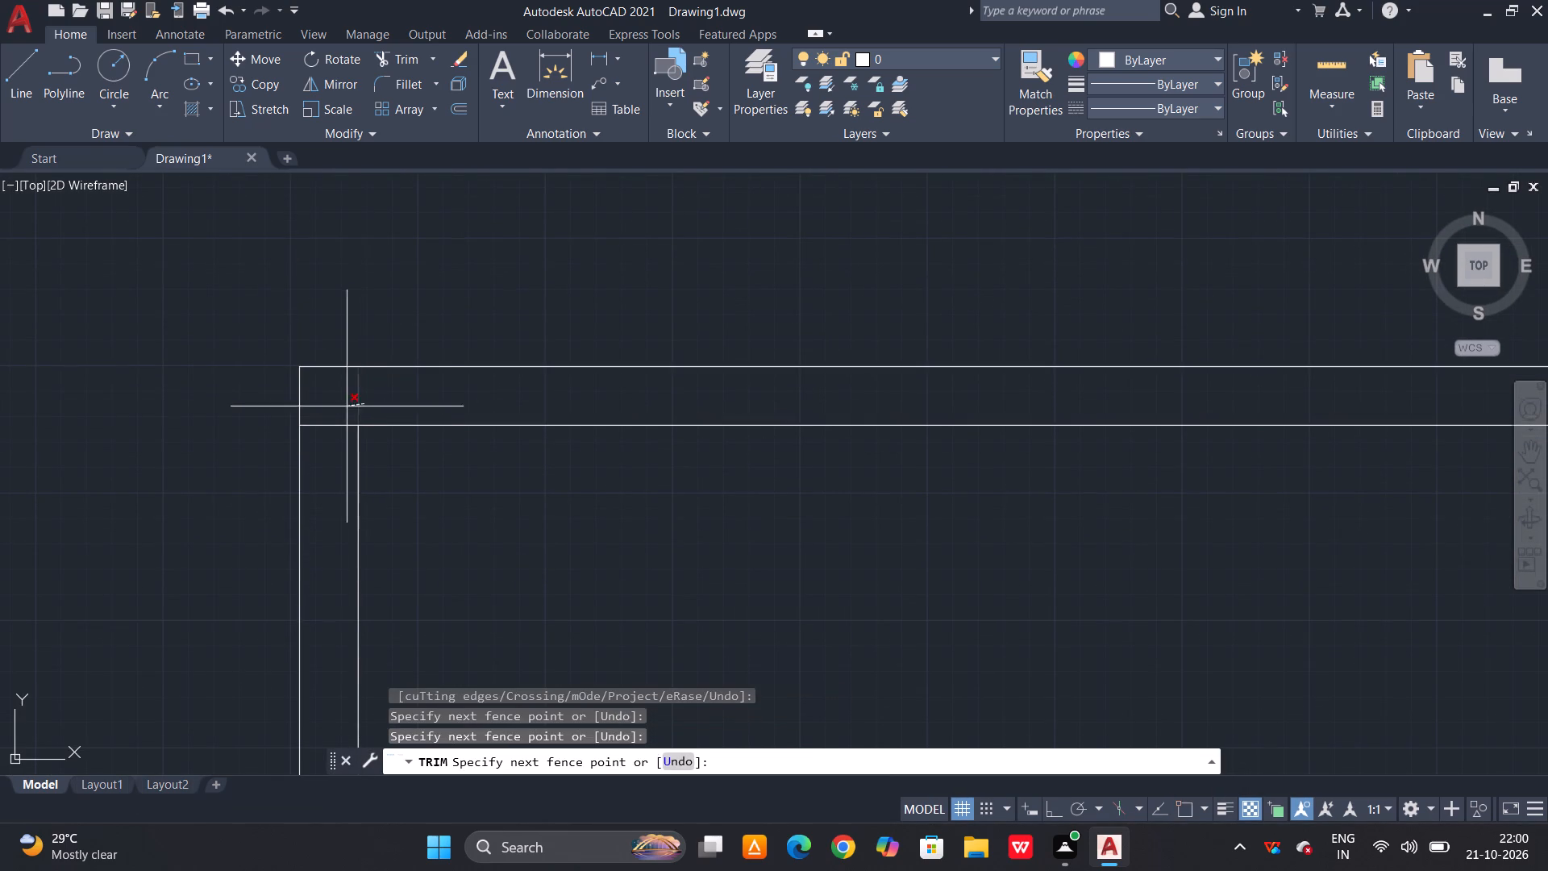
click(336, 415)
click(327, 466)
scroll(353, 425, down, 2)
middle_drag(503, 530, 490, 467)
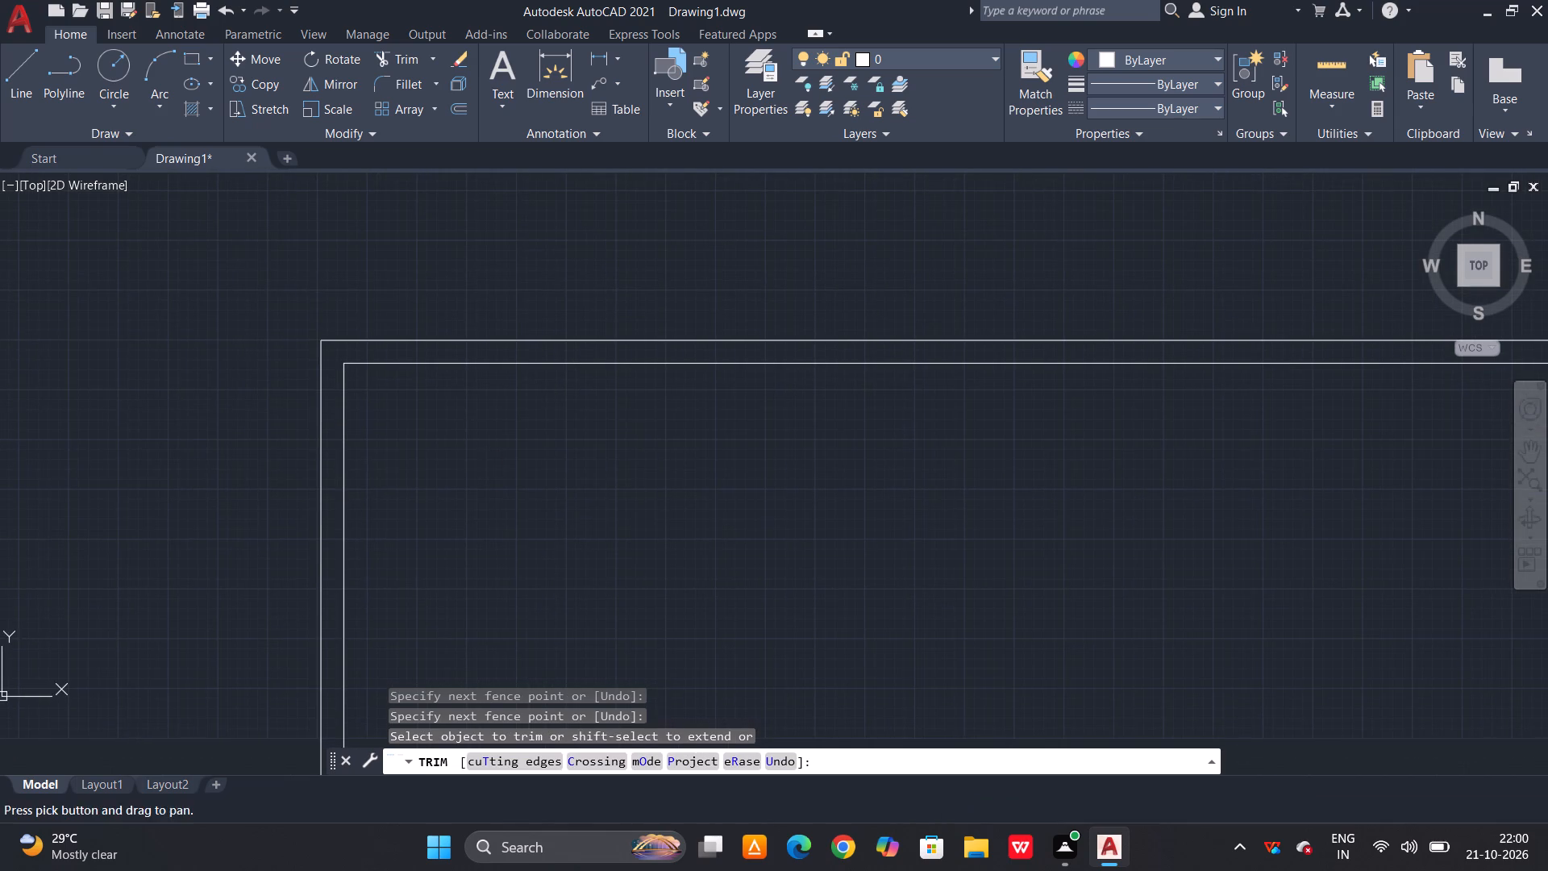
key(Escape)
key(Escape)
Offset the inner left wall line 360 to the right for the vertical partition.
key(o)
key(space)
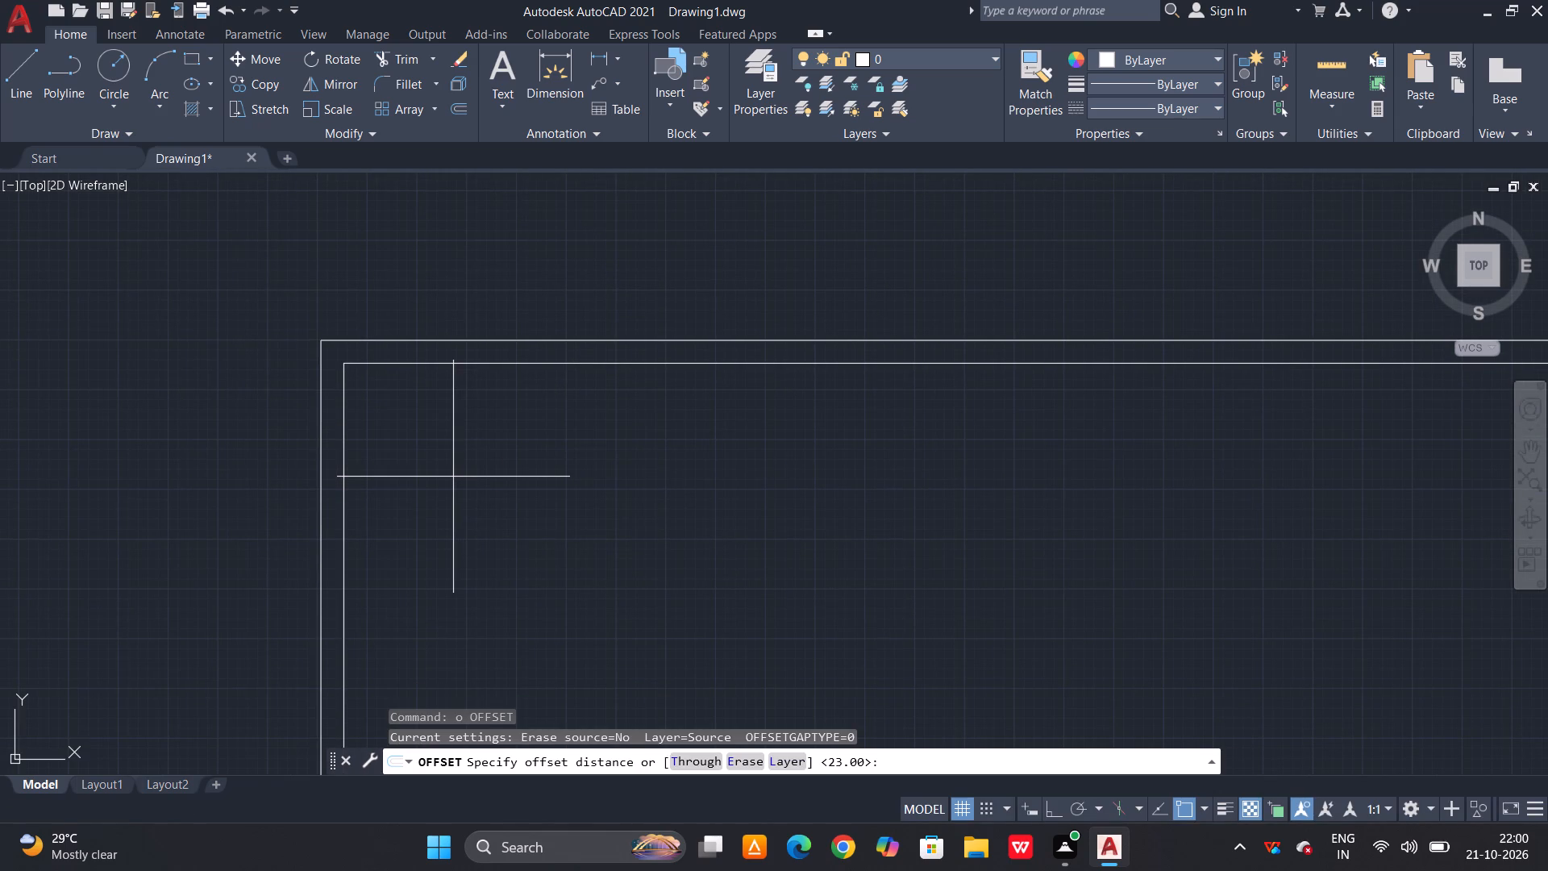
text(360)
key(space)
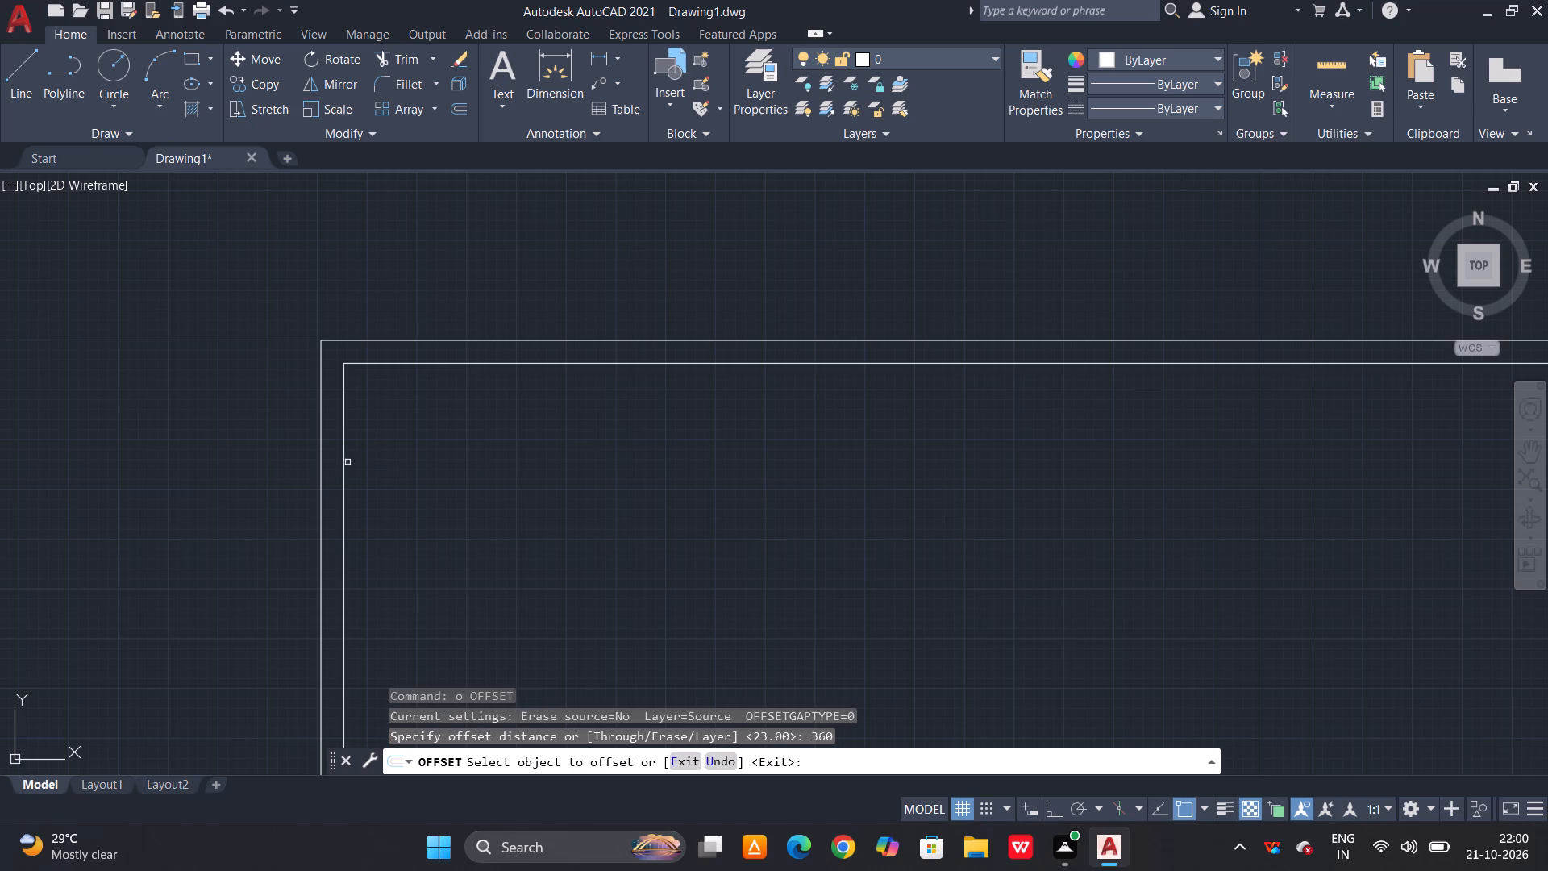
click(344, 465)
click(531, 477)
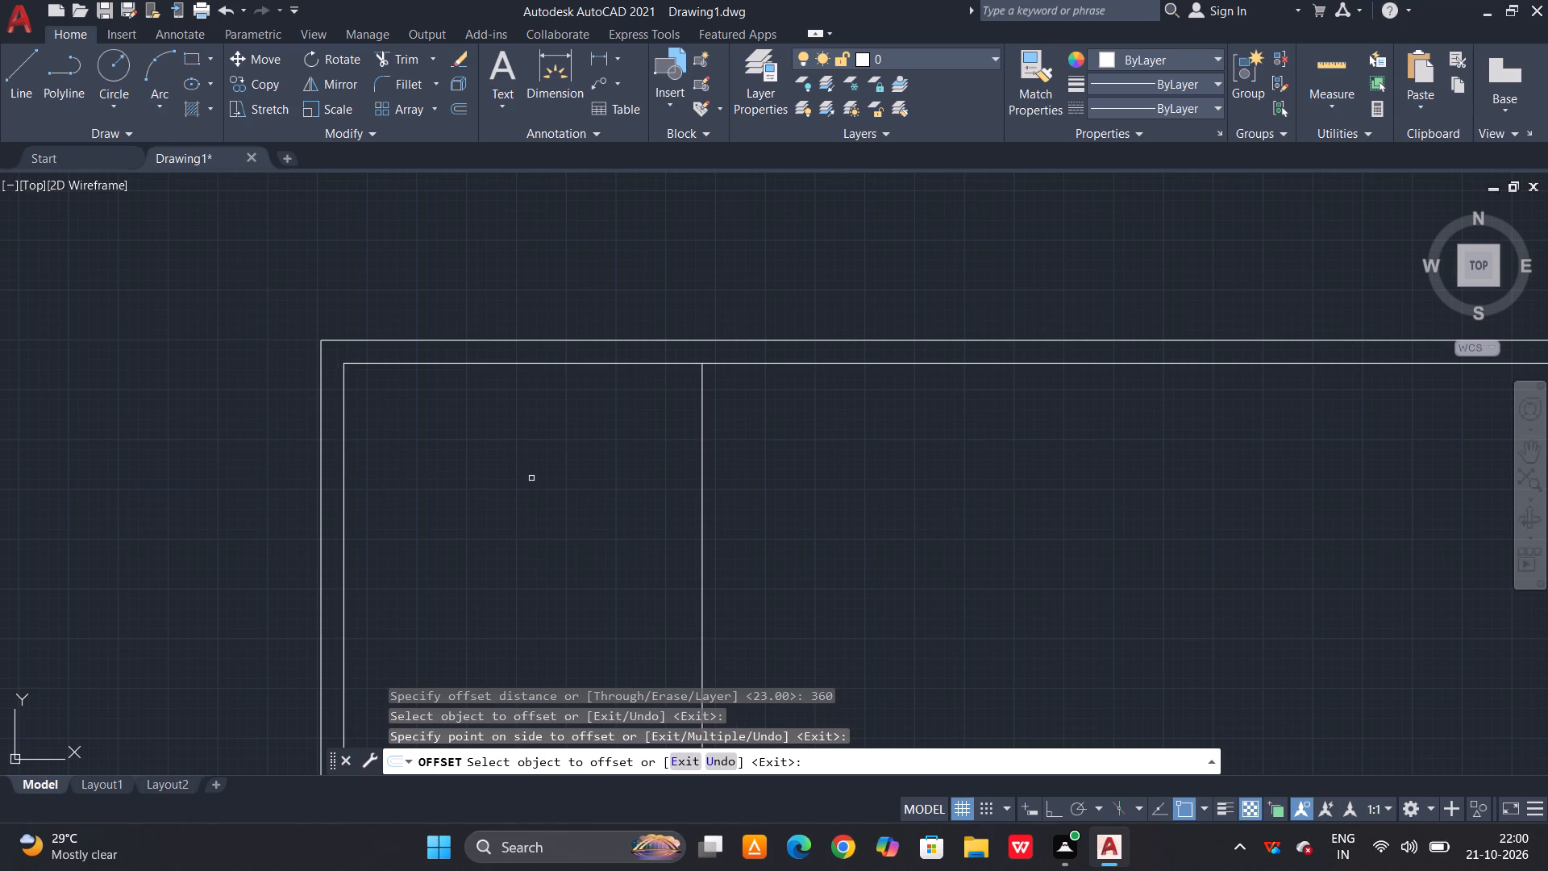
key(Escape)
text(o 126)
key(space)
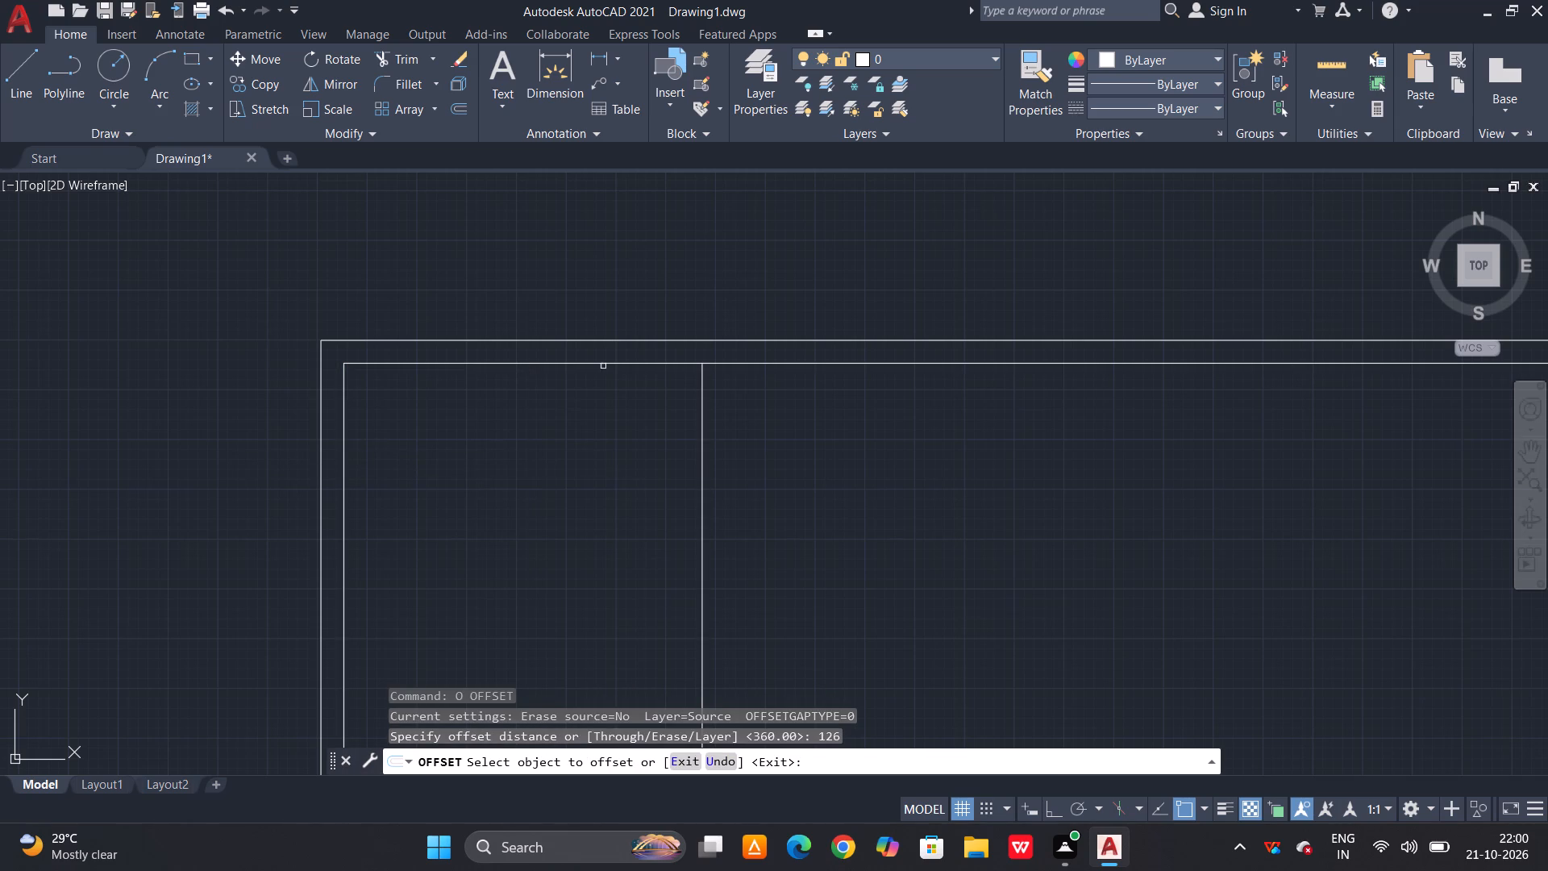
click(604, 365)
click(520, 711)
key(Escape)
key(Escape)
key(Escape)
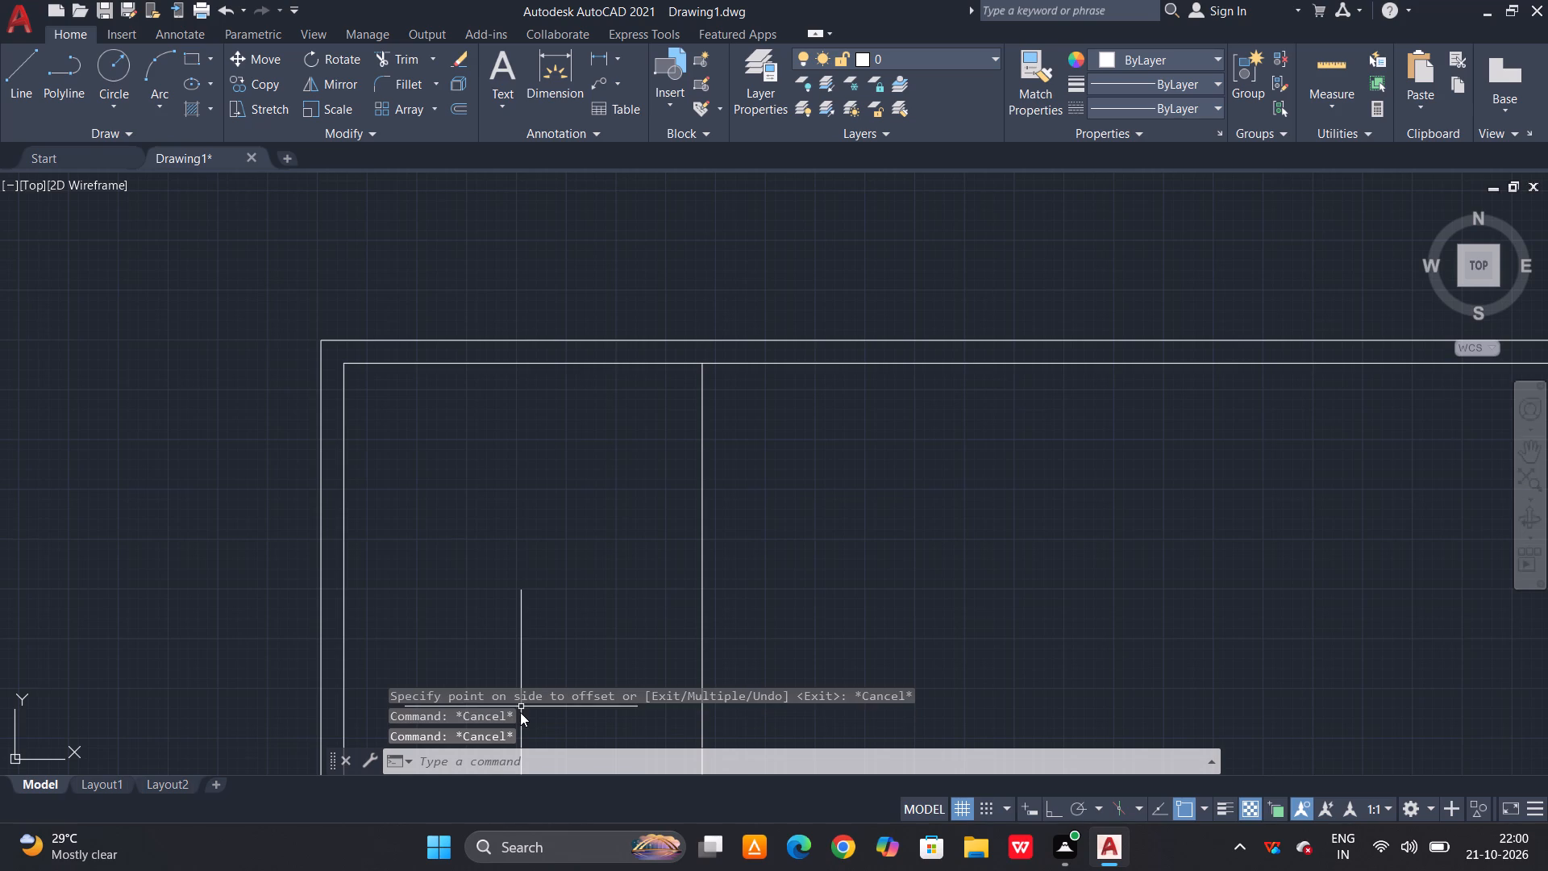
Offset the inner top wall line 126 downward to mark the first horizontal partition.
text(o 126)
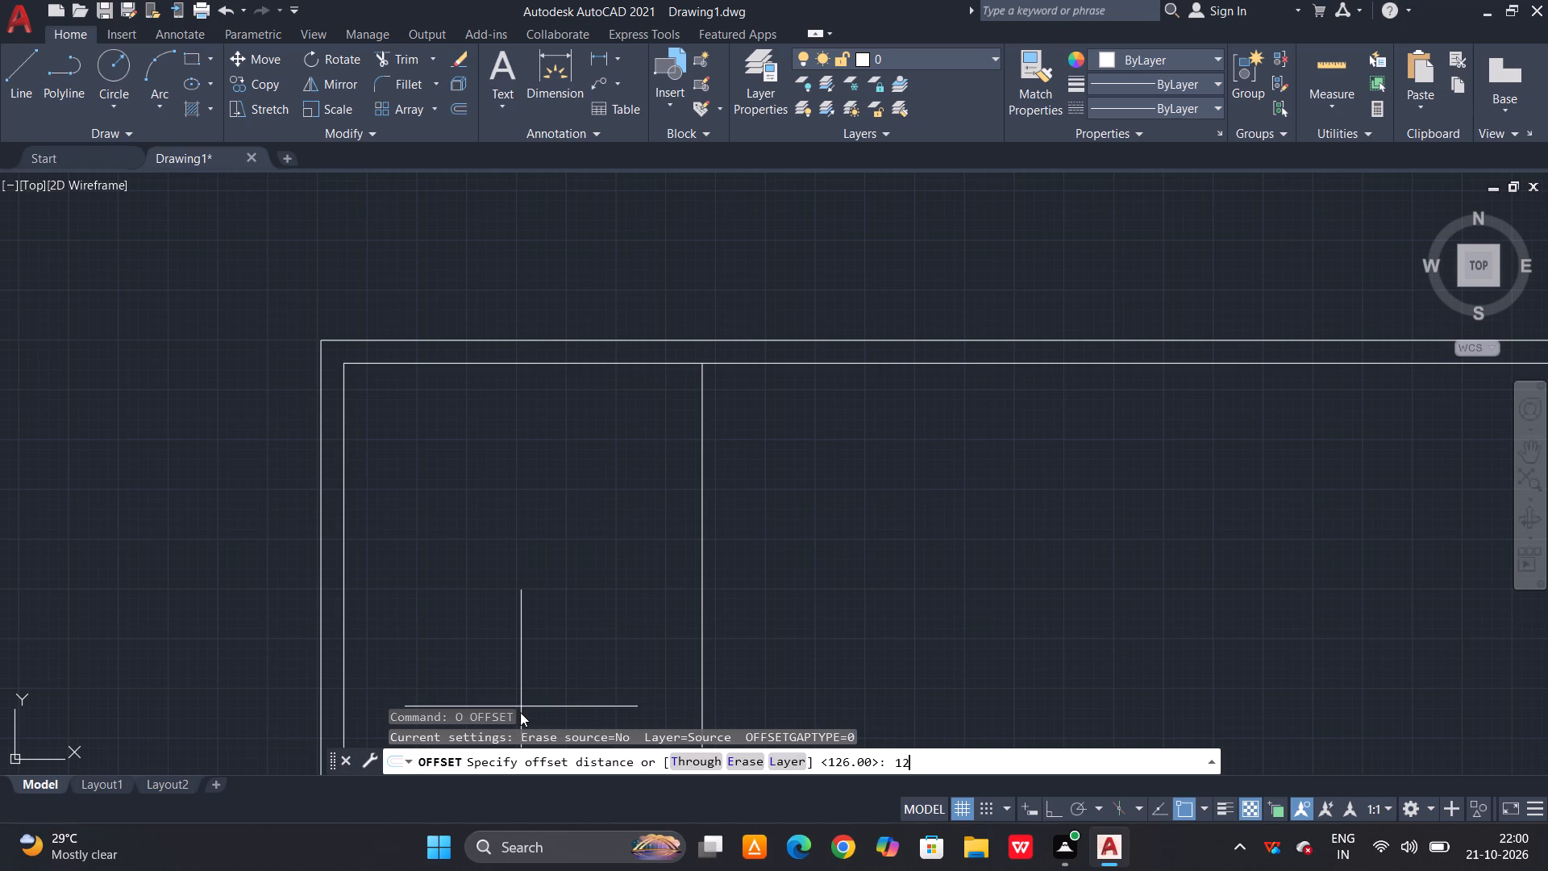
key(space)
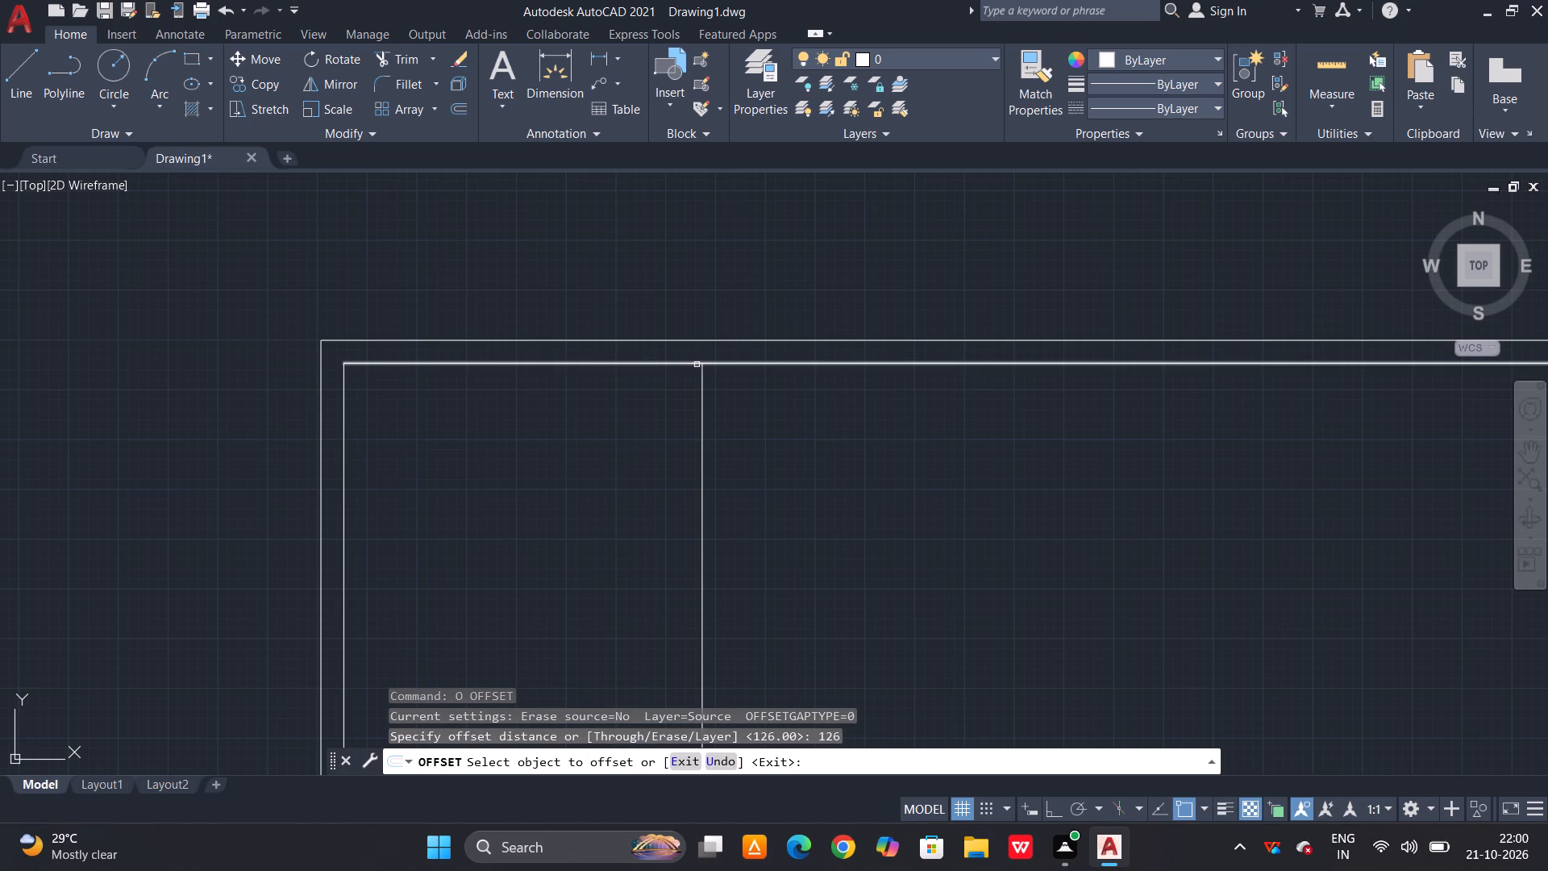
click(697, 365)
click(641, 498)
key(Escape)
key(Escape)
Offset the vertical partition line to the right and the horizontal partition line downward by 23 for their wall thickness.
text(o)
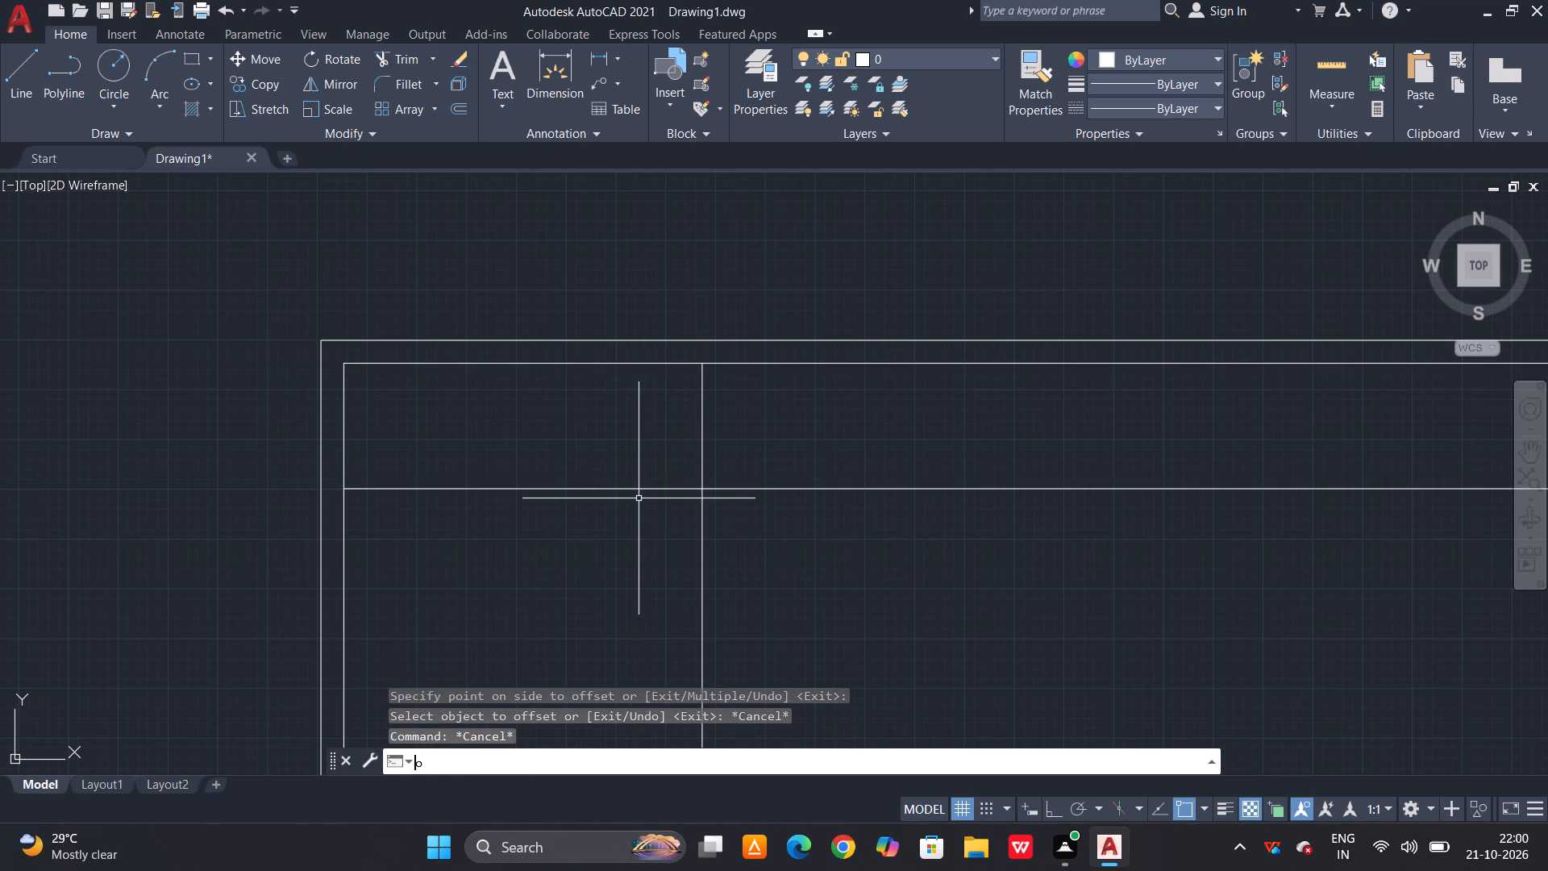
key(space)
text(23)
key(space)
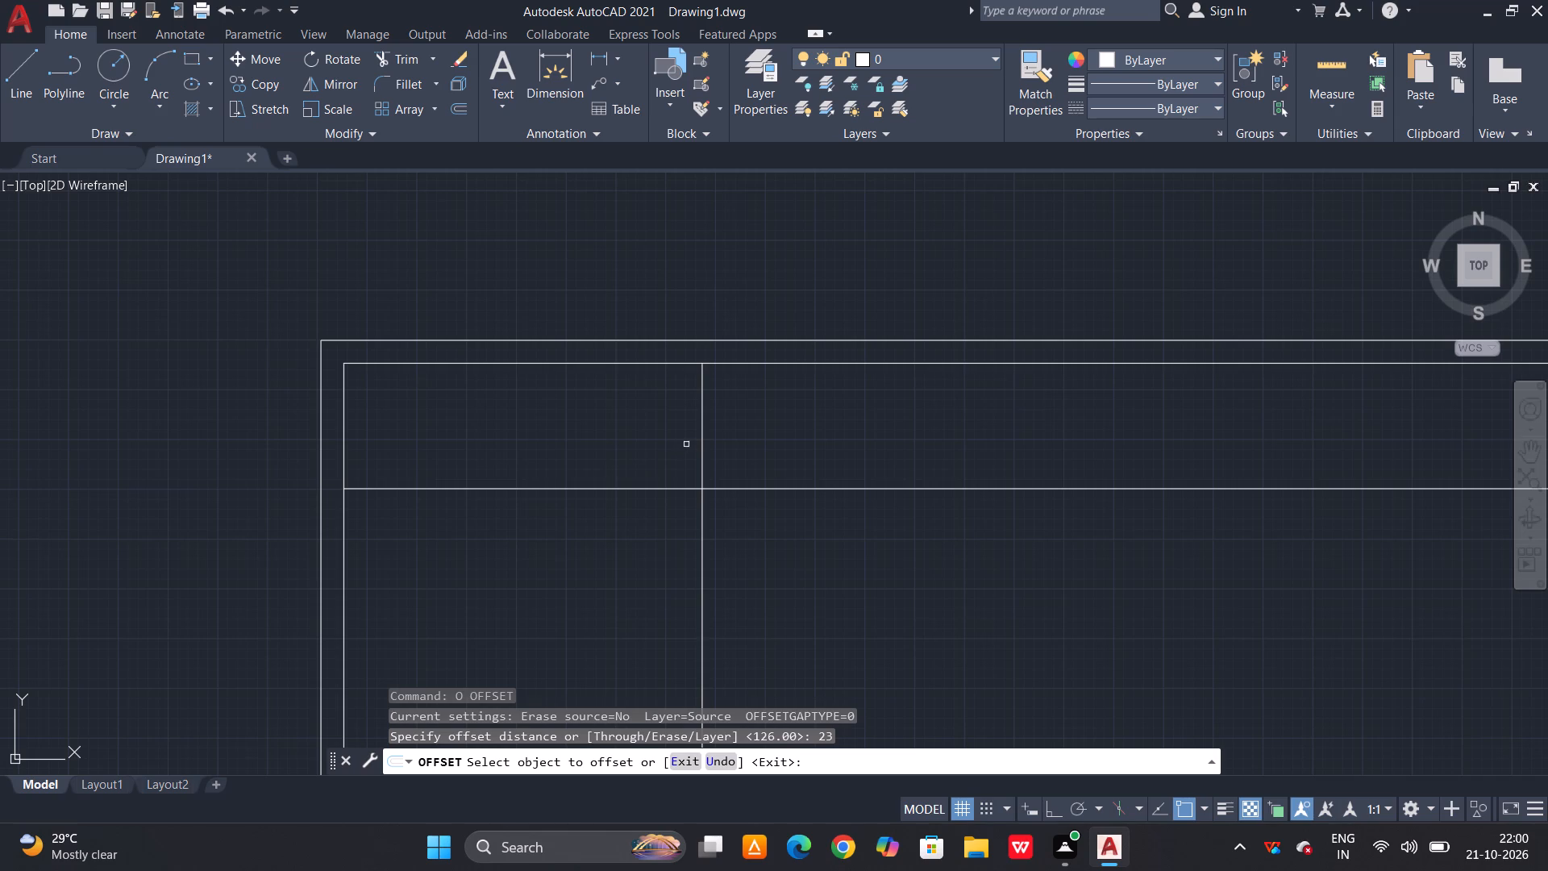
click(701, 434)
click(772, 452)
click(755, 487)
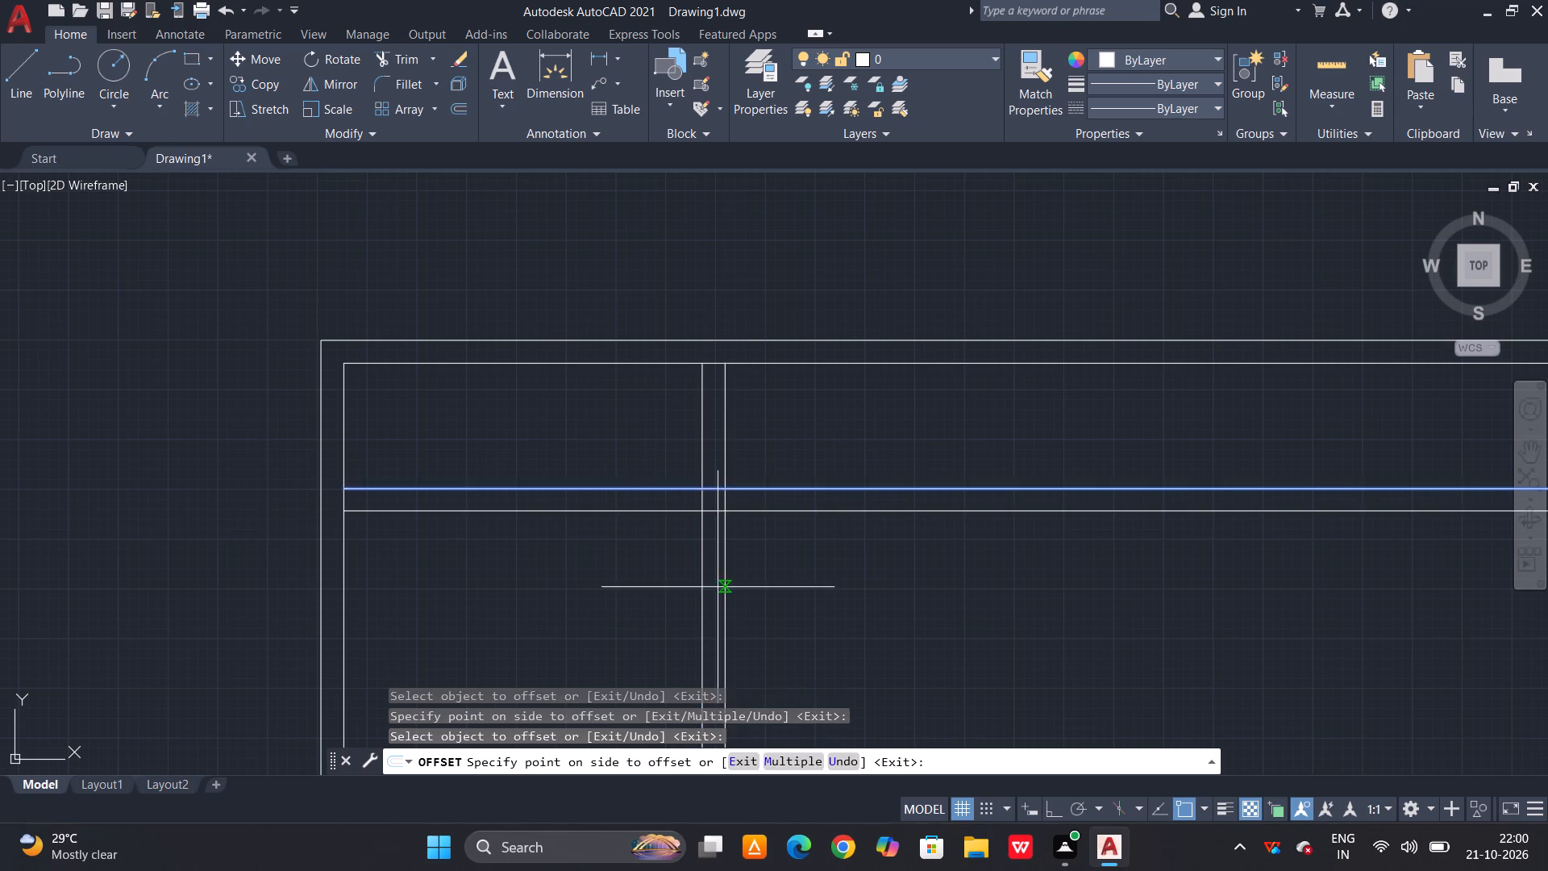
click(718, 587)
middle_drag(726, 582, 726, 506)
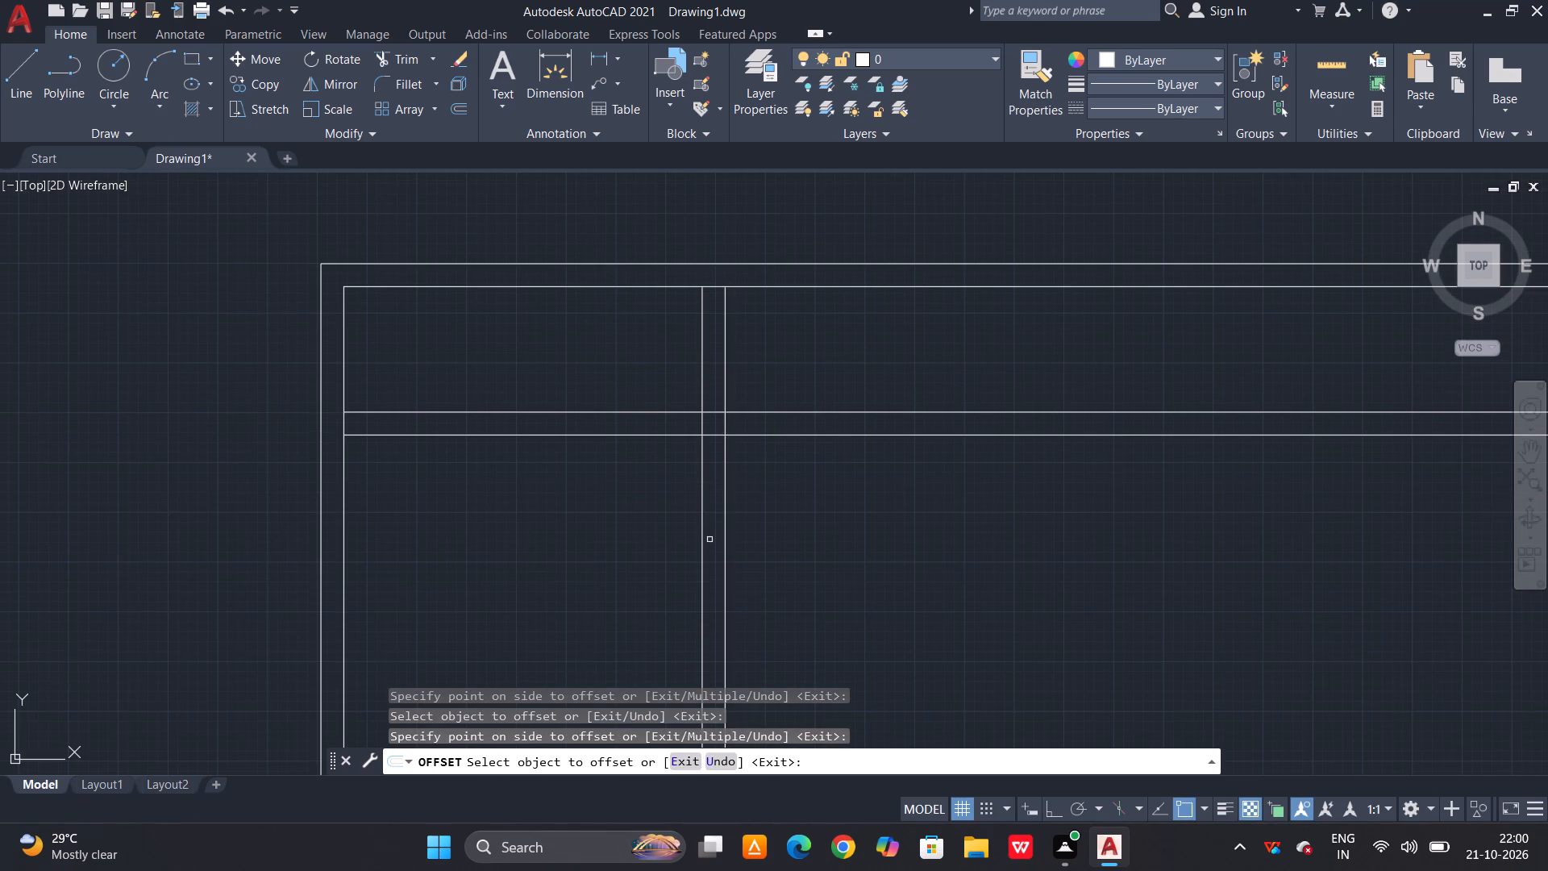
key(Escape)
Trim both horizontal partition lines where they extend to the right of the vertical partition.
text(tr)
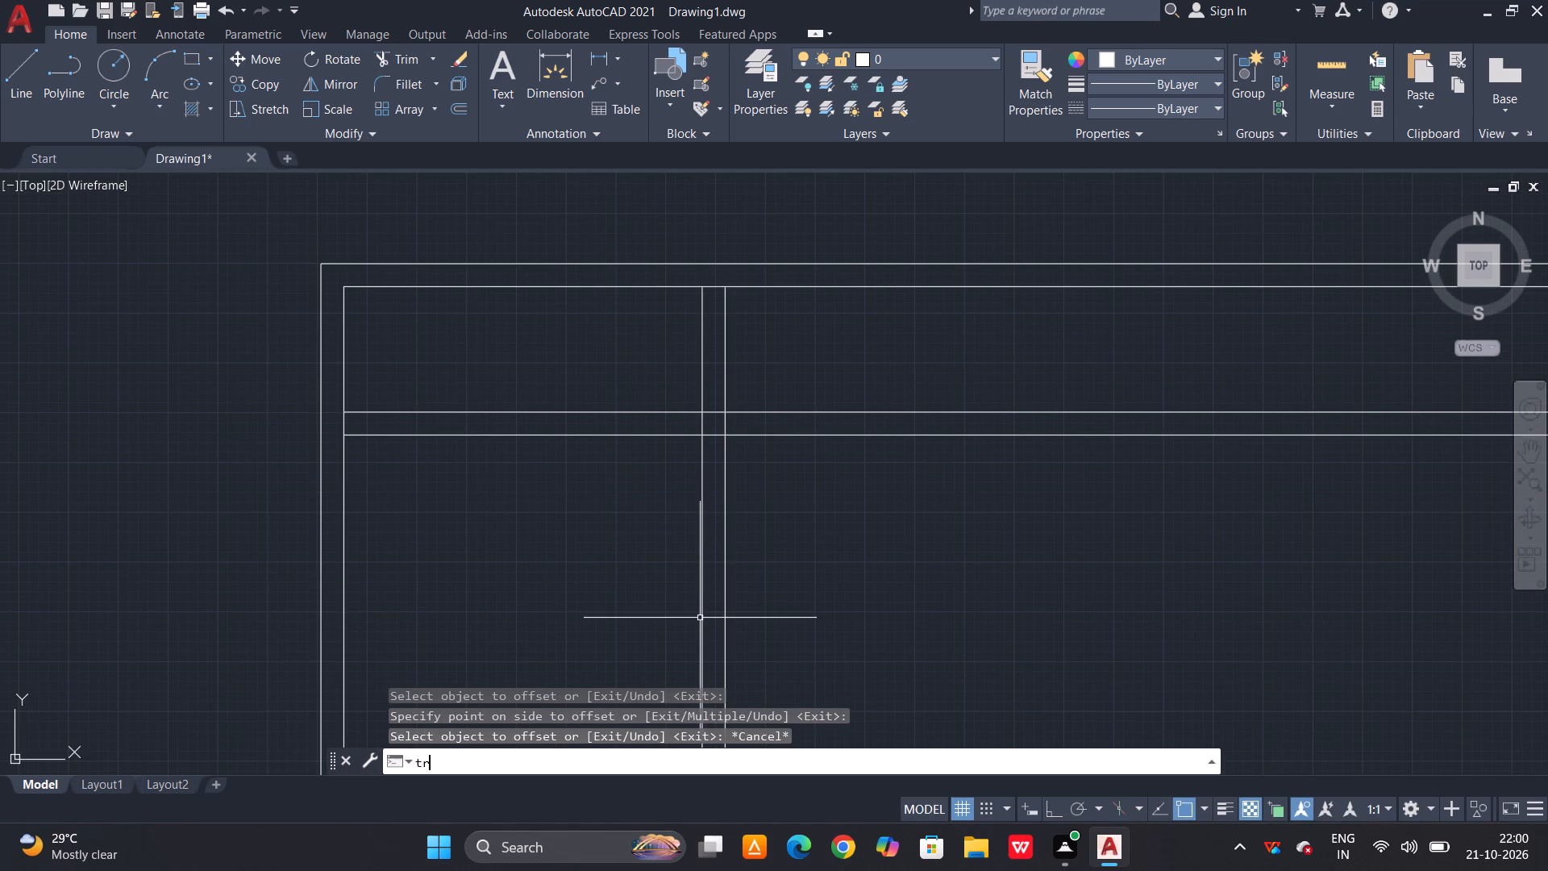
key(space)
key(space)
click(916, 407)
click(862, 523)
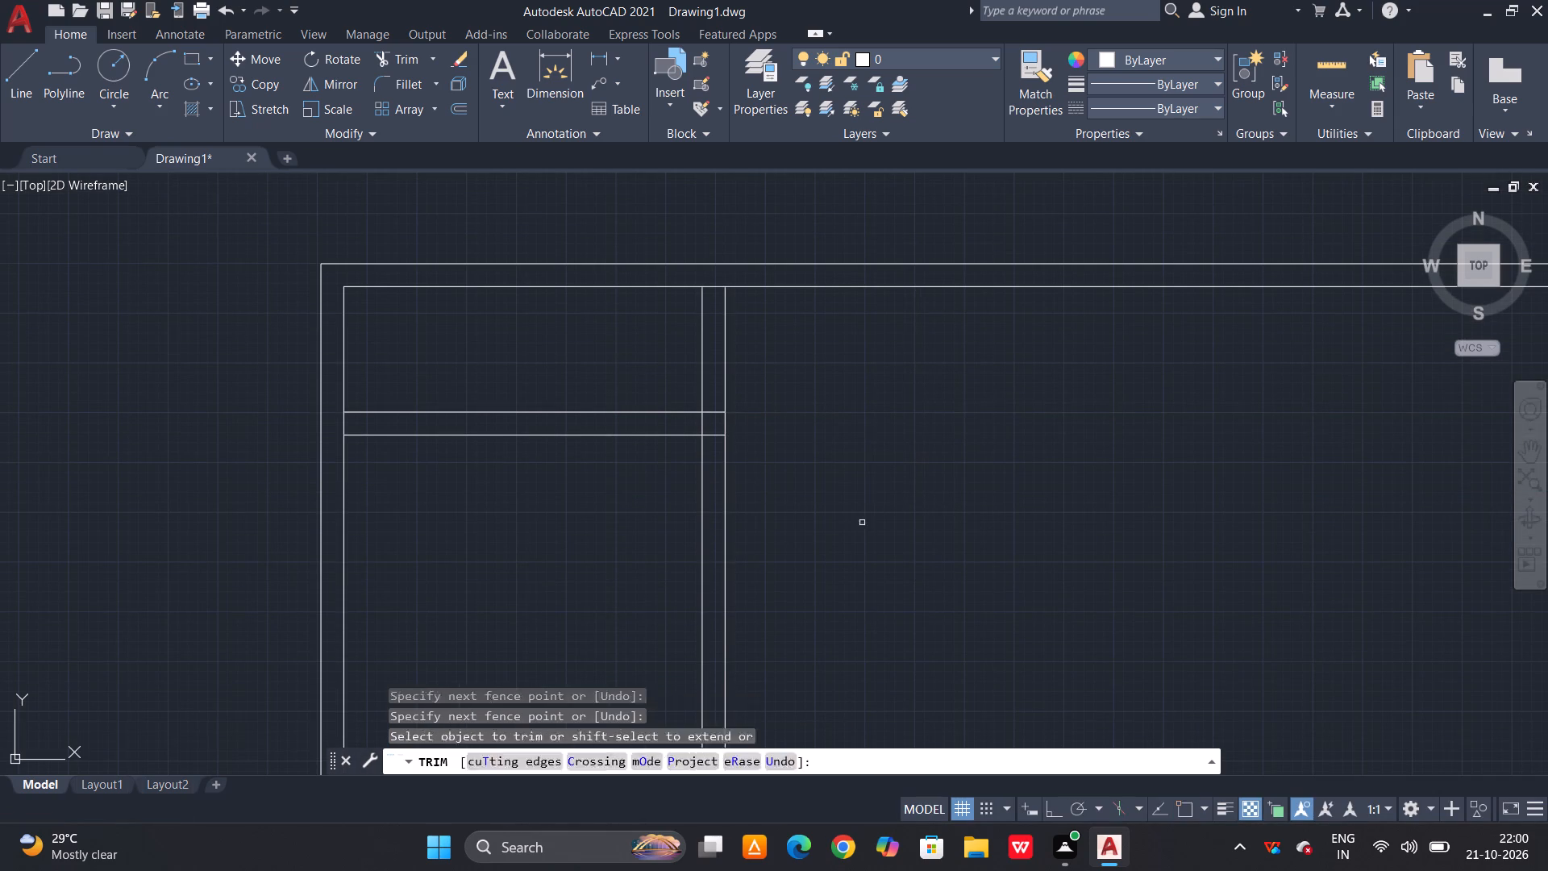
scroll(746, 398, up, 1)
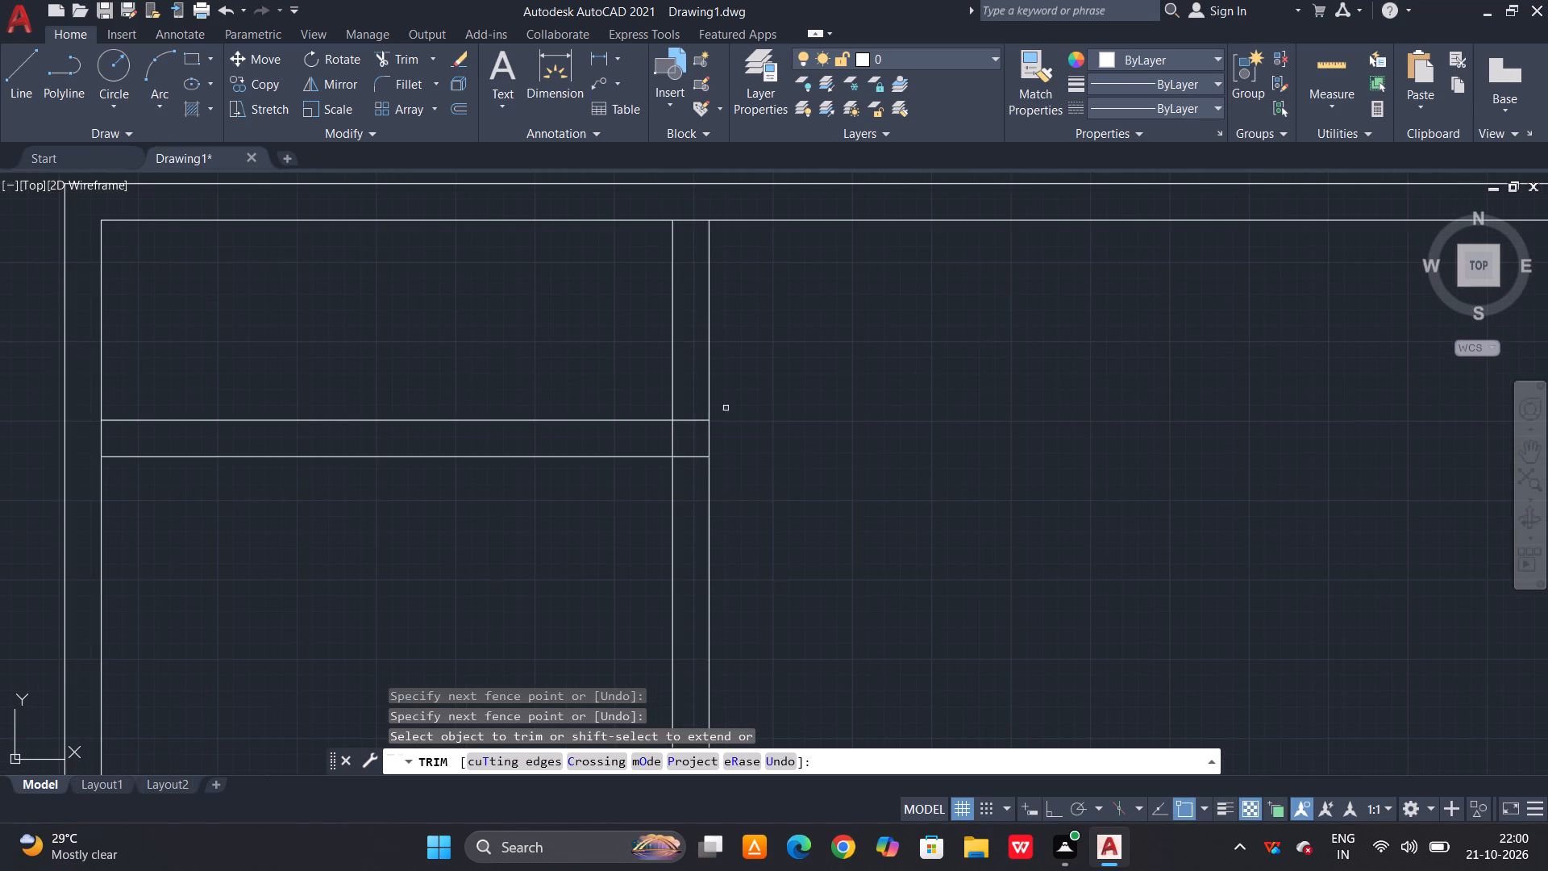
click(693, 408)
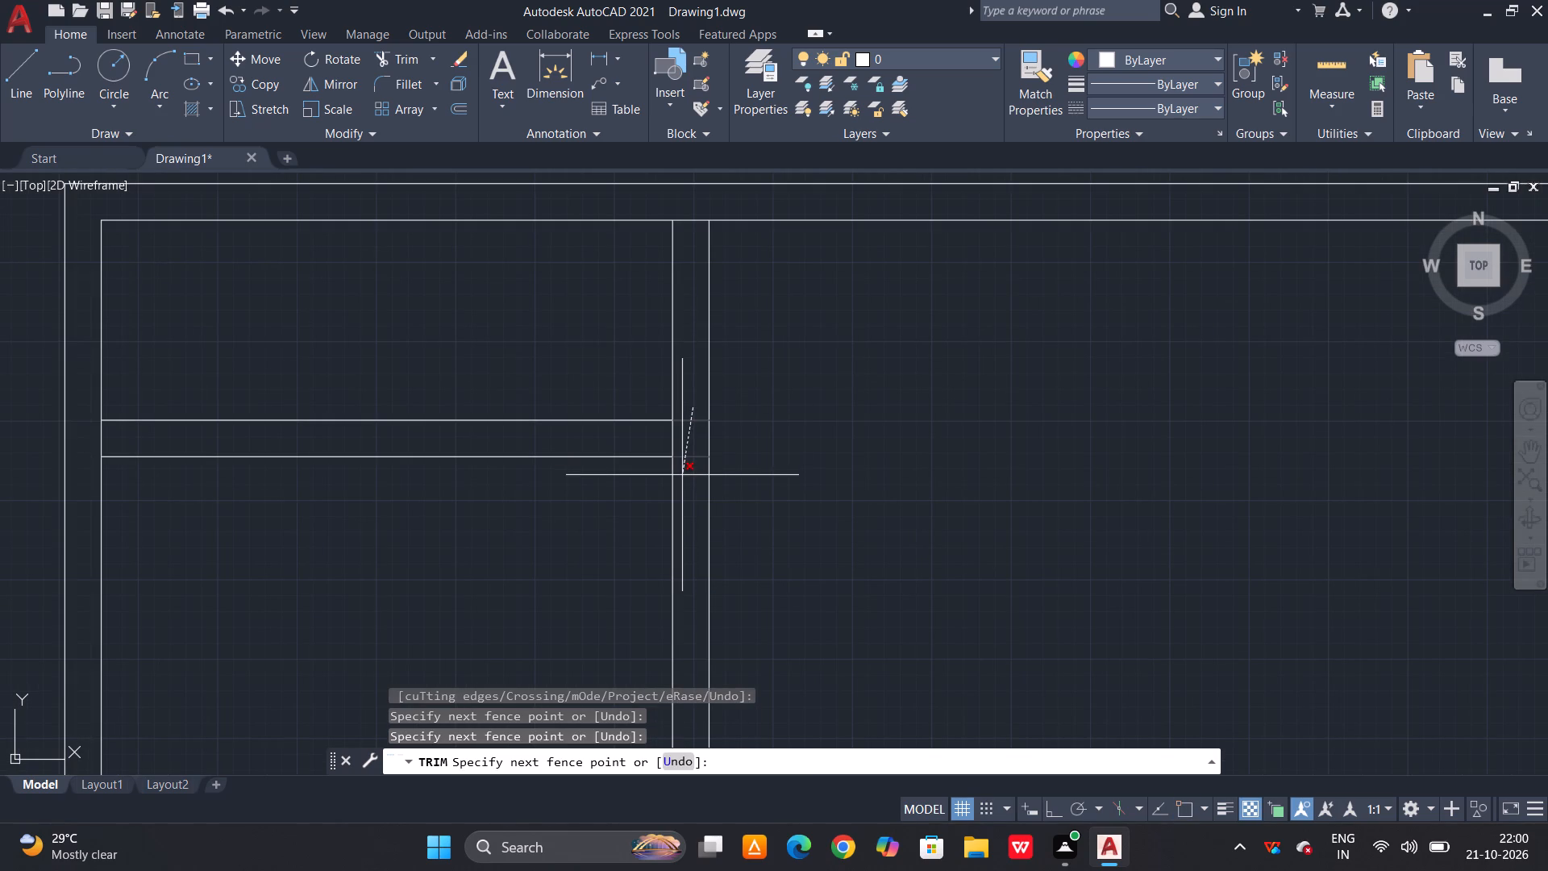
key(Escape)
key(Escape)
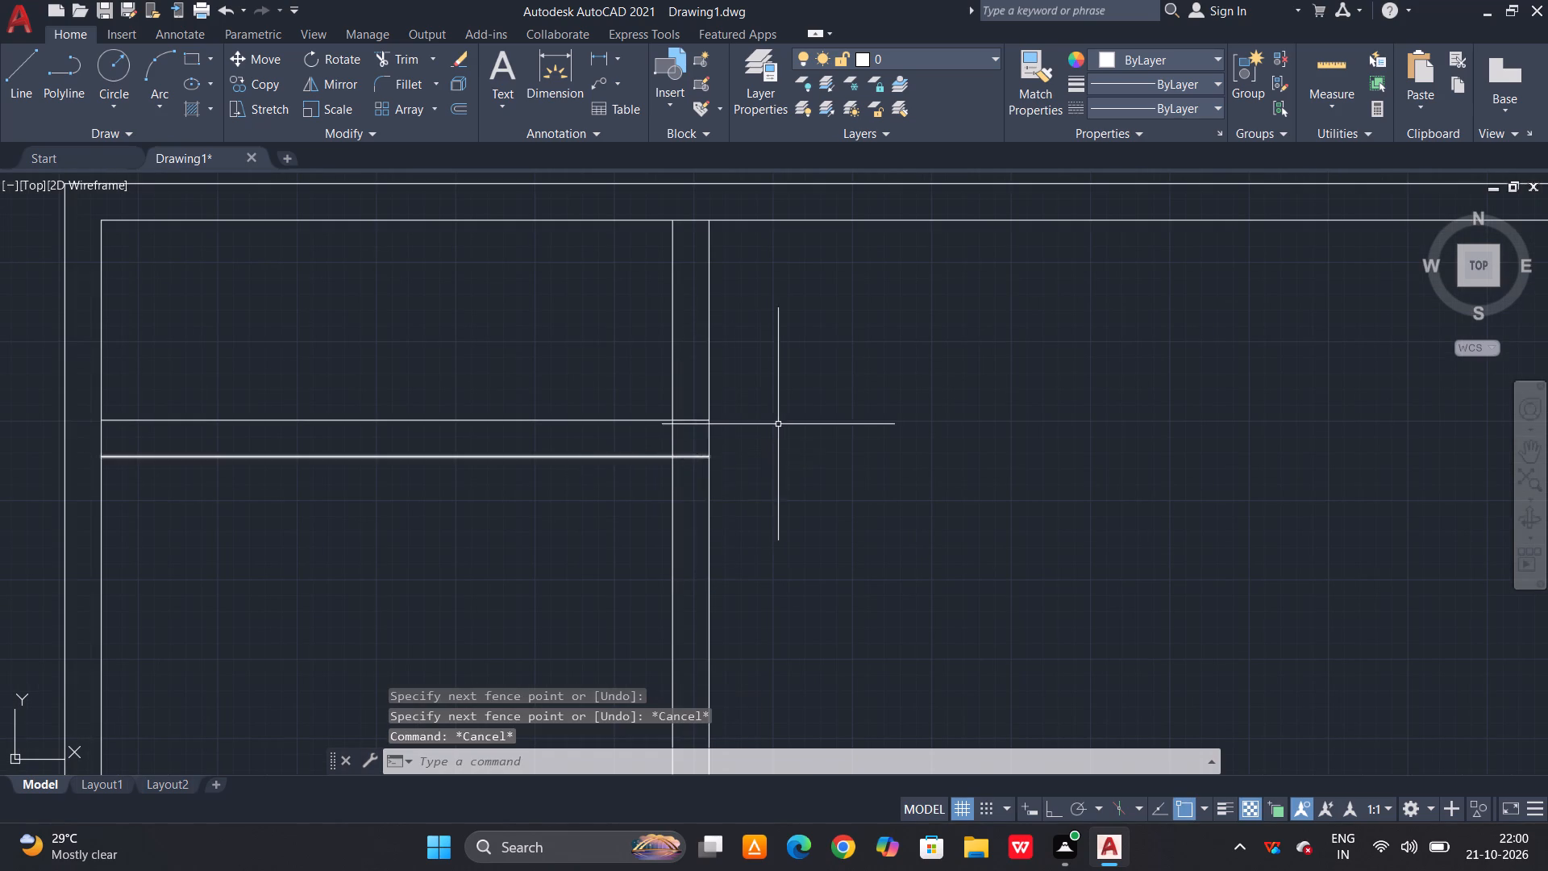
Offset the lower line of the horizontal partition 210 downward to mark a second horizontal partition.
scroll(784, 423, down, 2)
key(Escape)
text(o)
key(space)
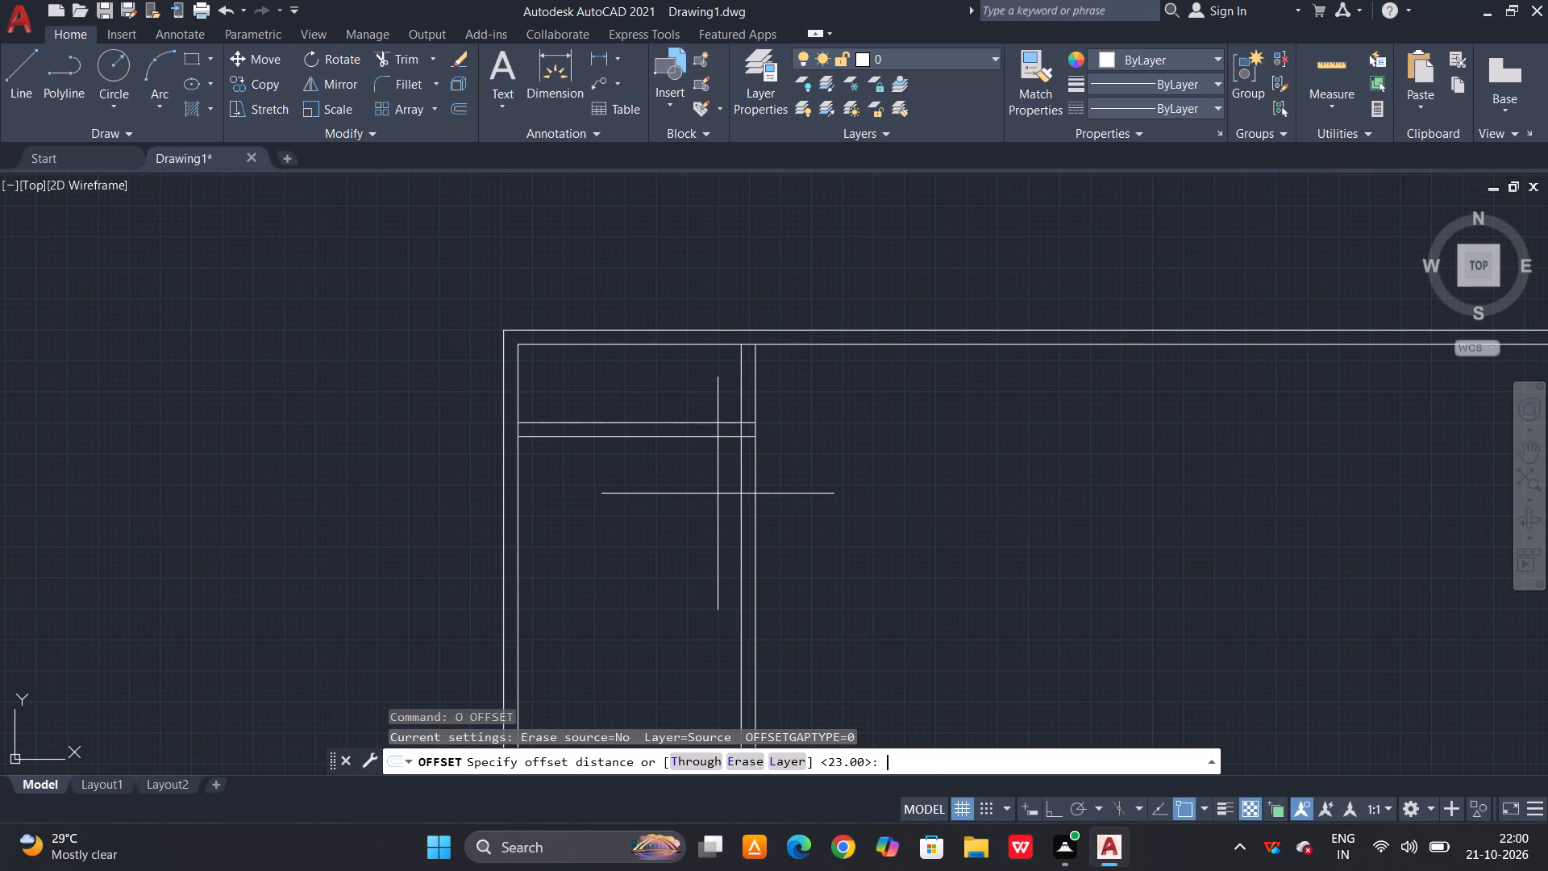
text(210)
key(space)
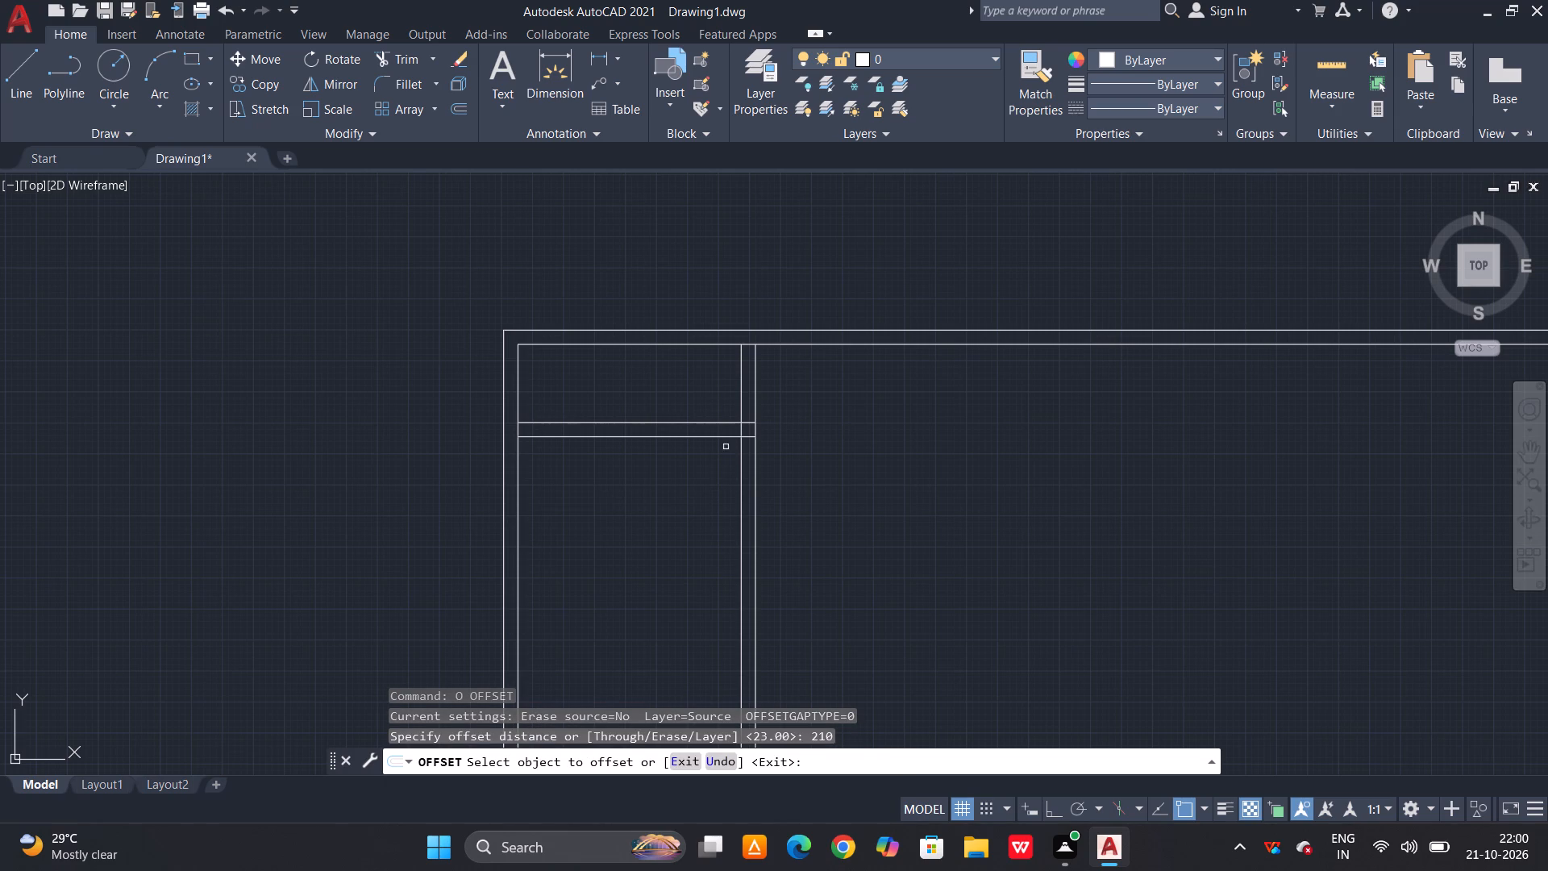
click(728, 440)
click(691, 583)
key(Escape)
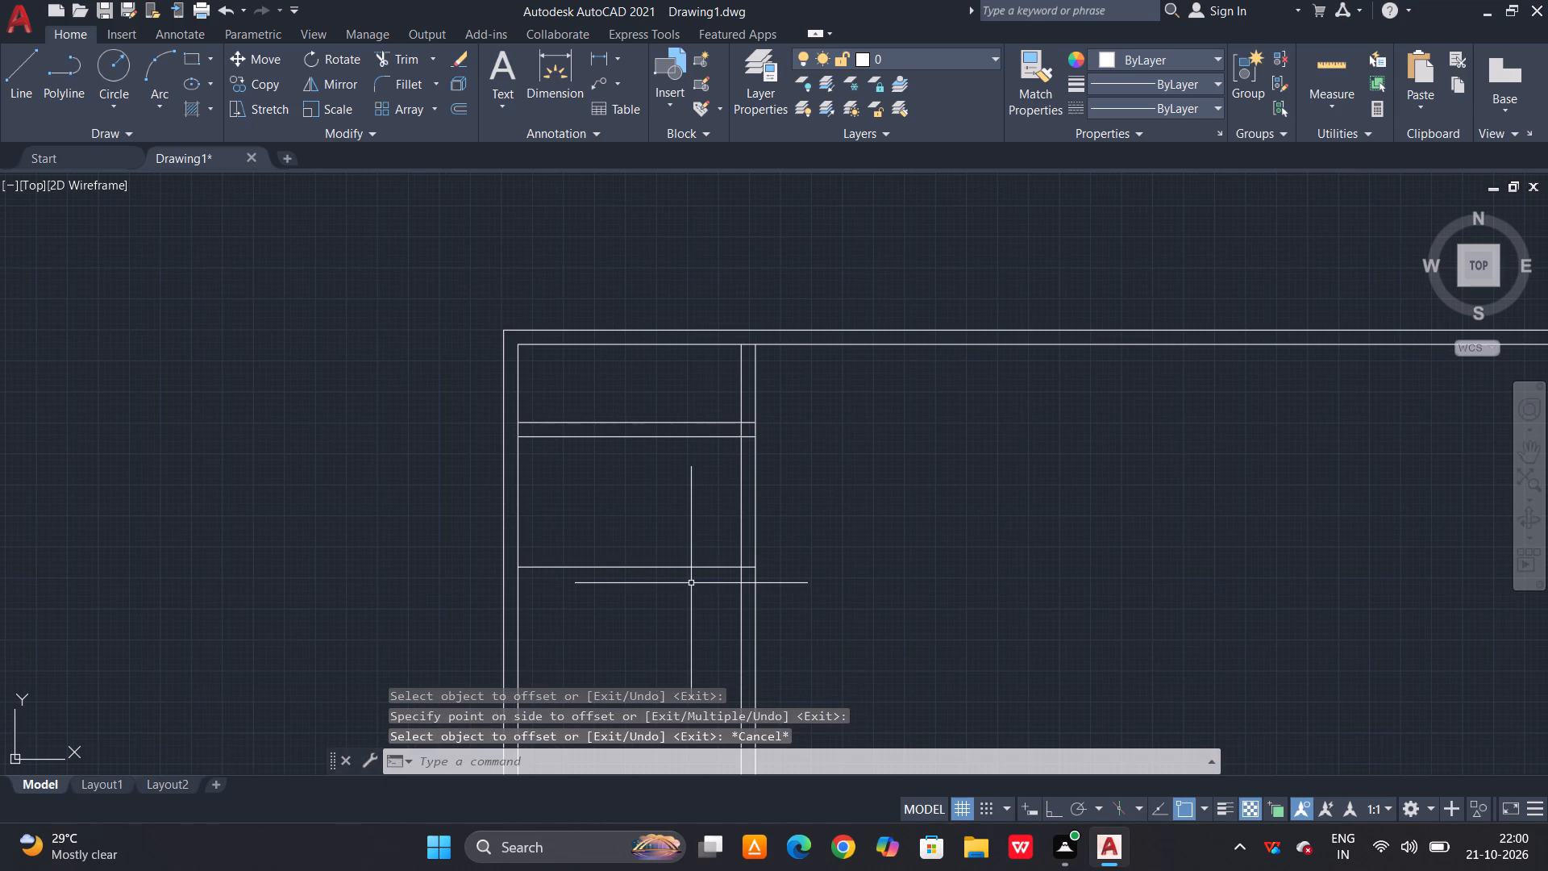
Offset the second horizontal partition line 23 downward for its wall thickness.
text(o 23)
key(space)
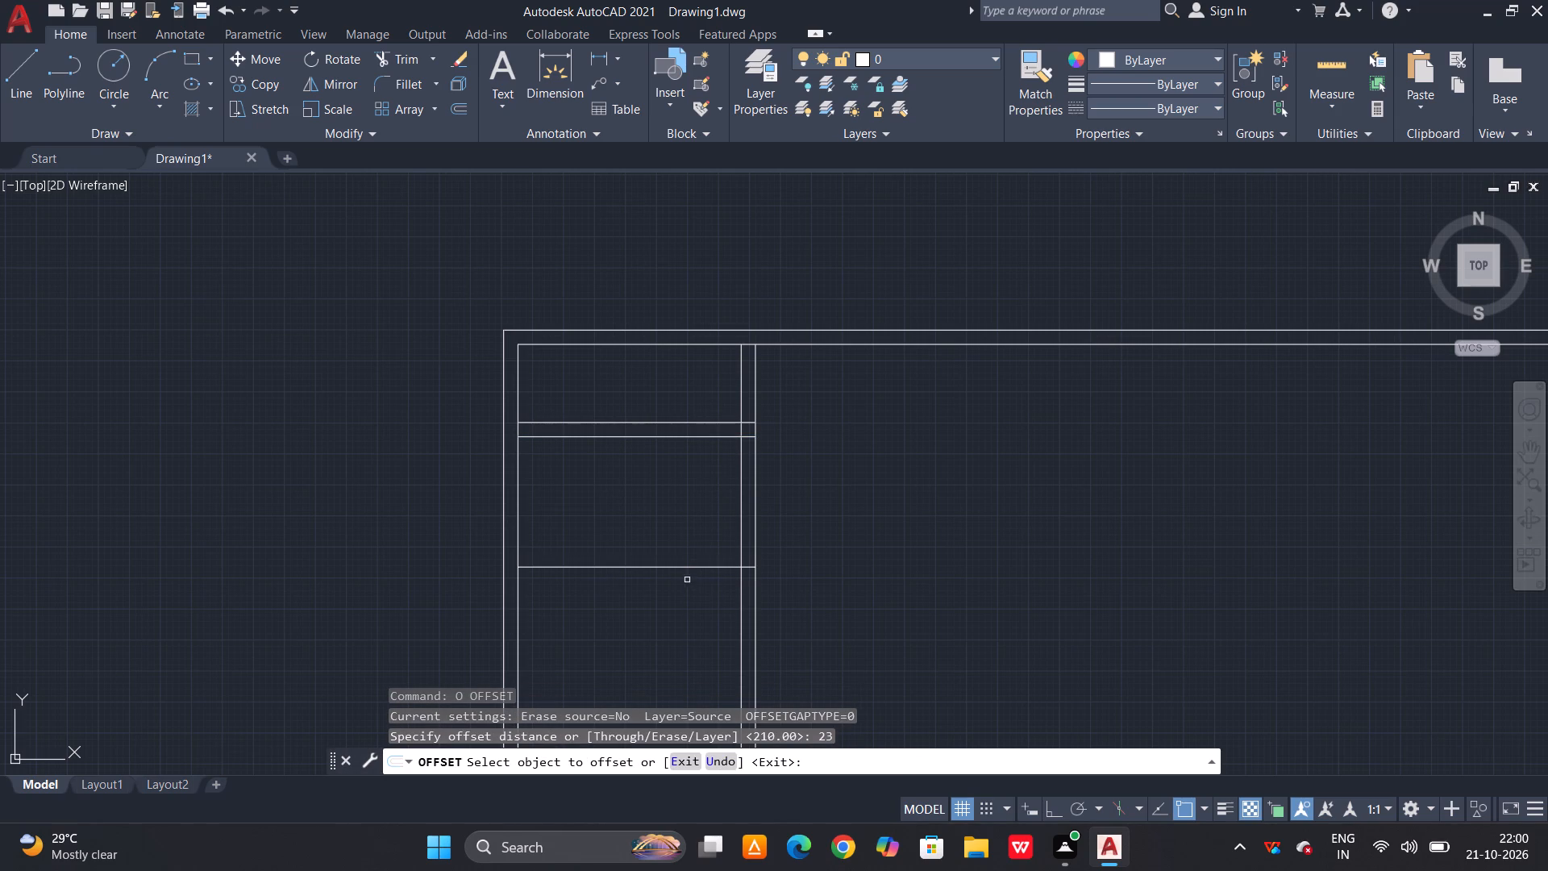
click(680, 569)
click(670, 605)
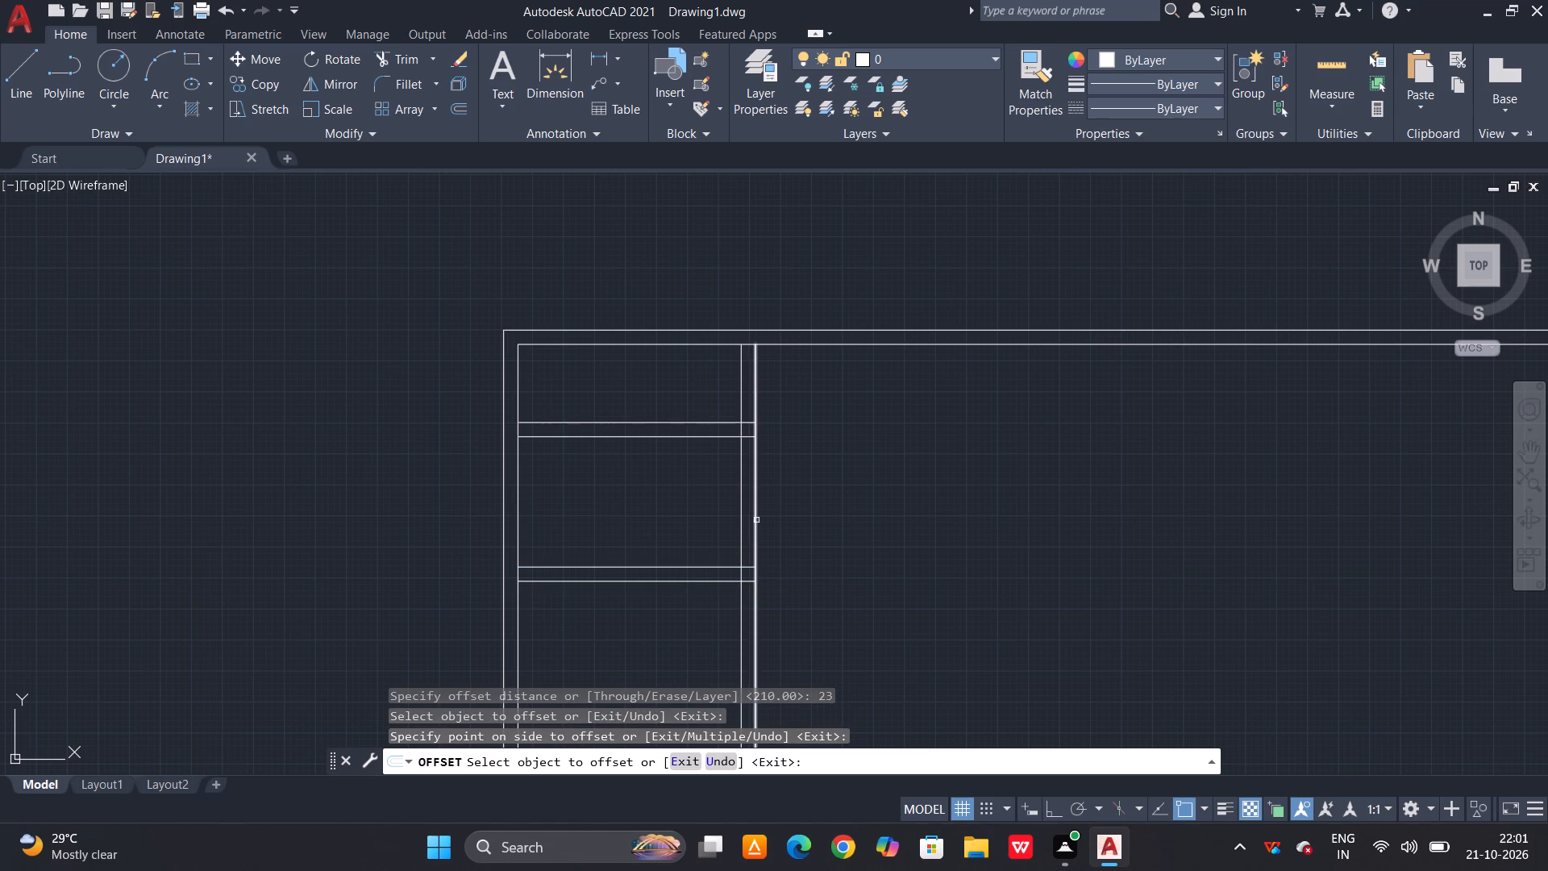
key(Escape)
key(Escape)
Offset the left line of the vertical partition 75 to the left to mark the door openings.
key(o)
key(space)
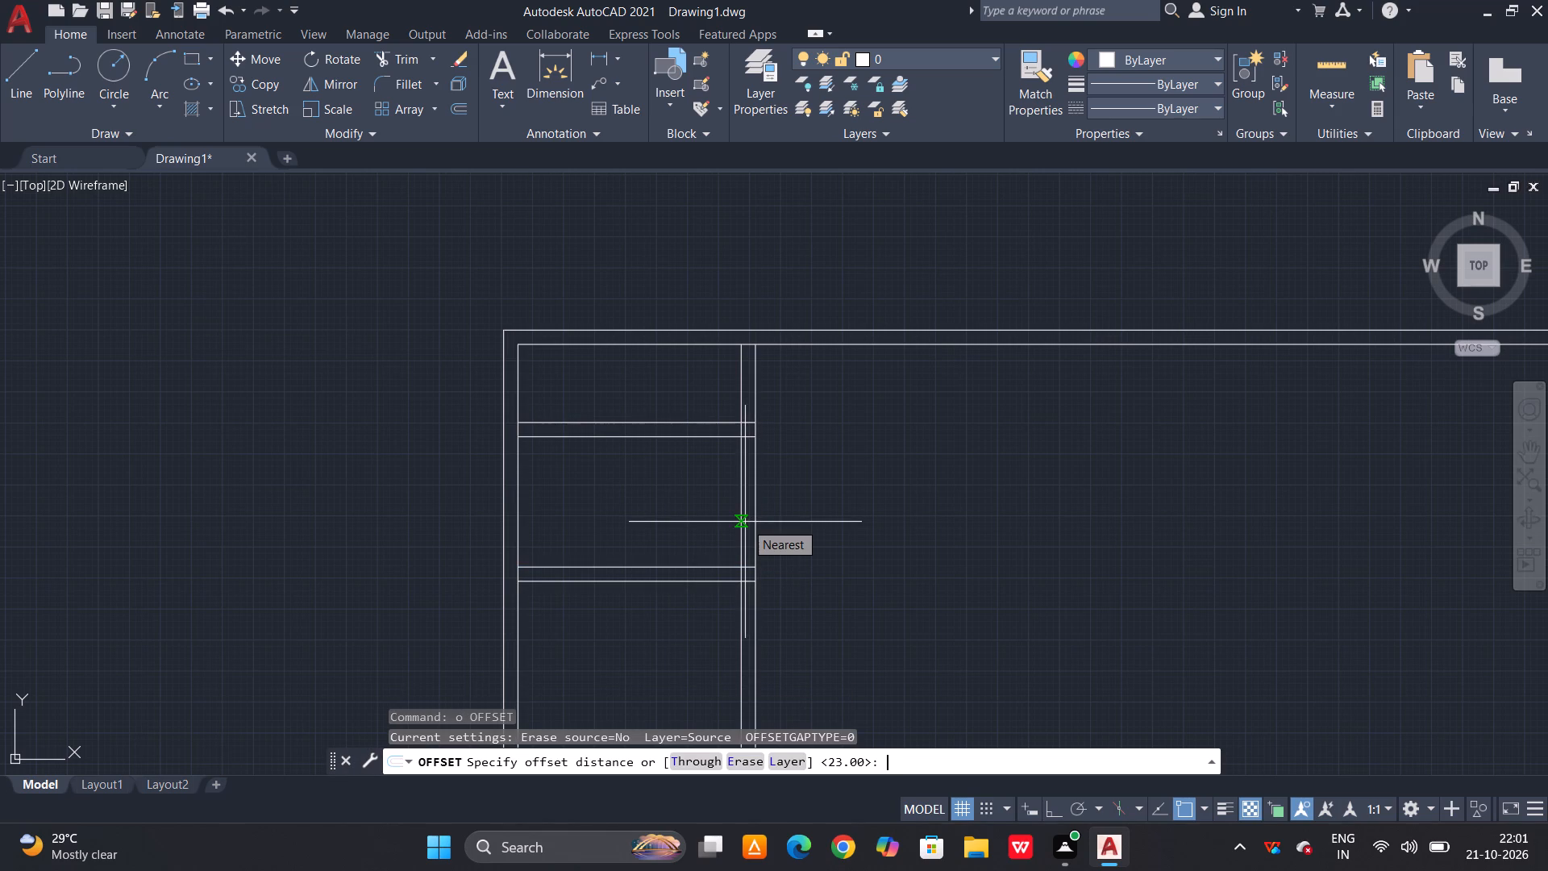
text(75)
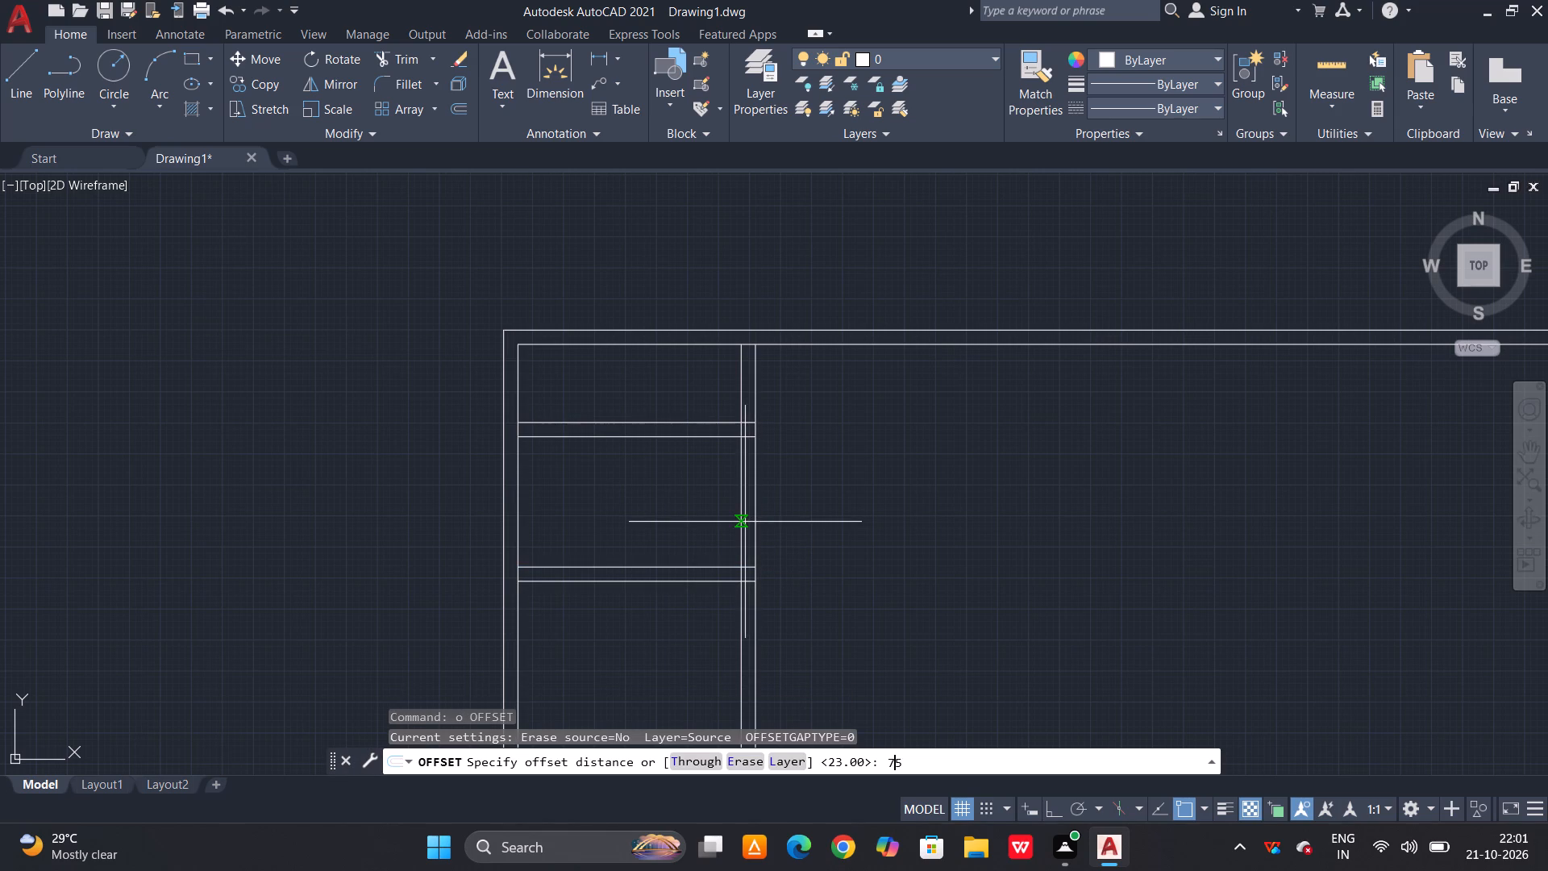
key(space)
click(738, 527)
click(739, 527)
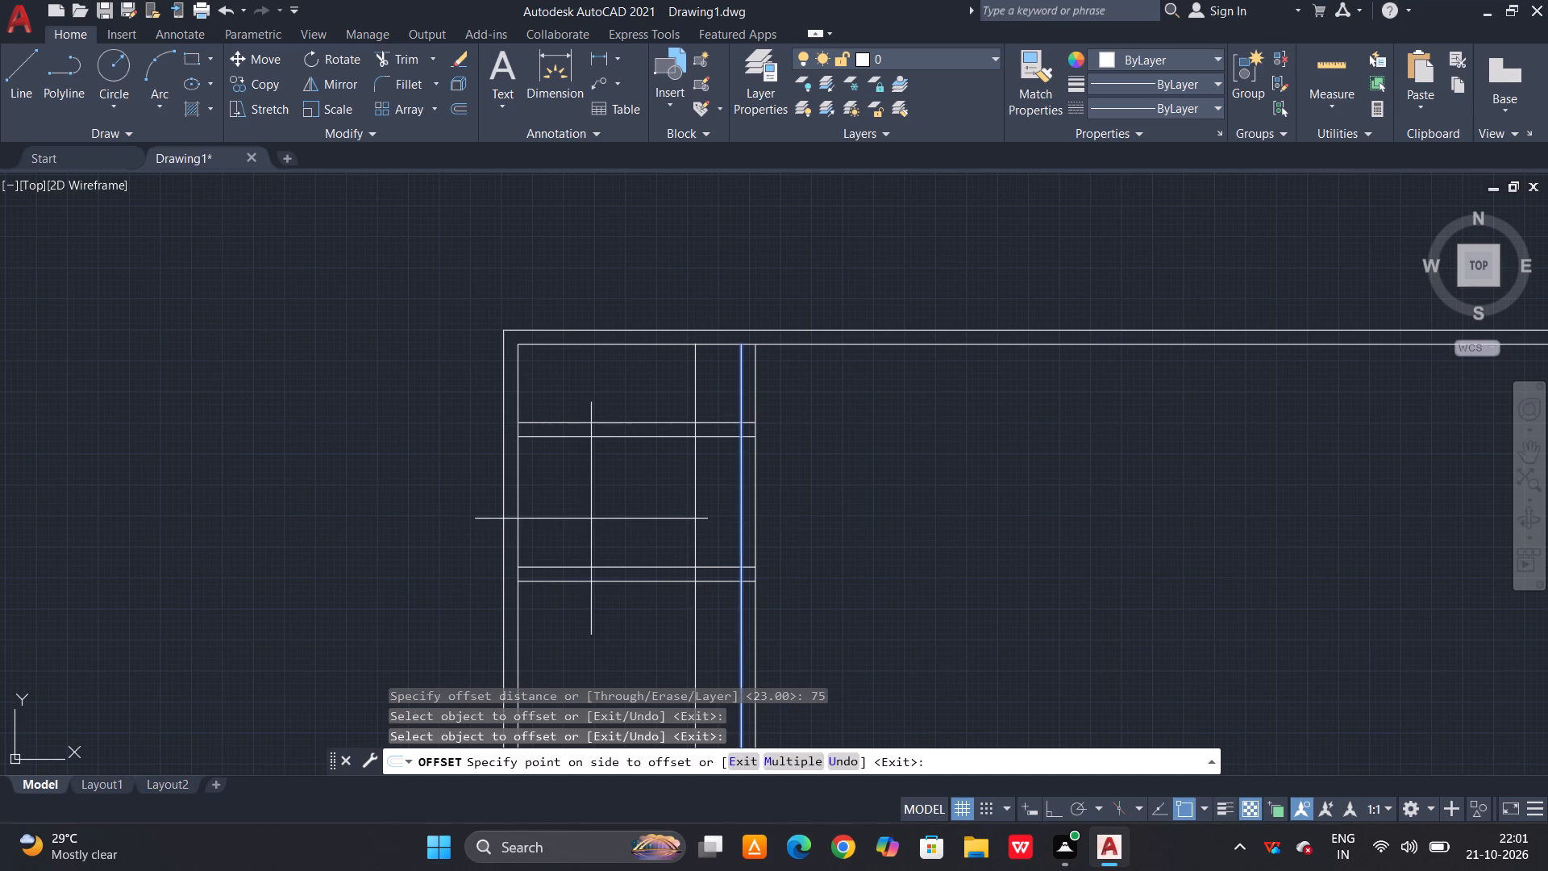
click(591, 519)
key(Escape)
key(Escape)
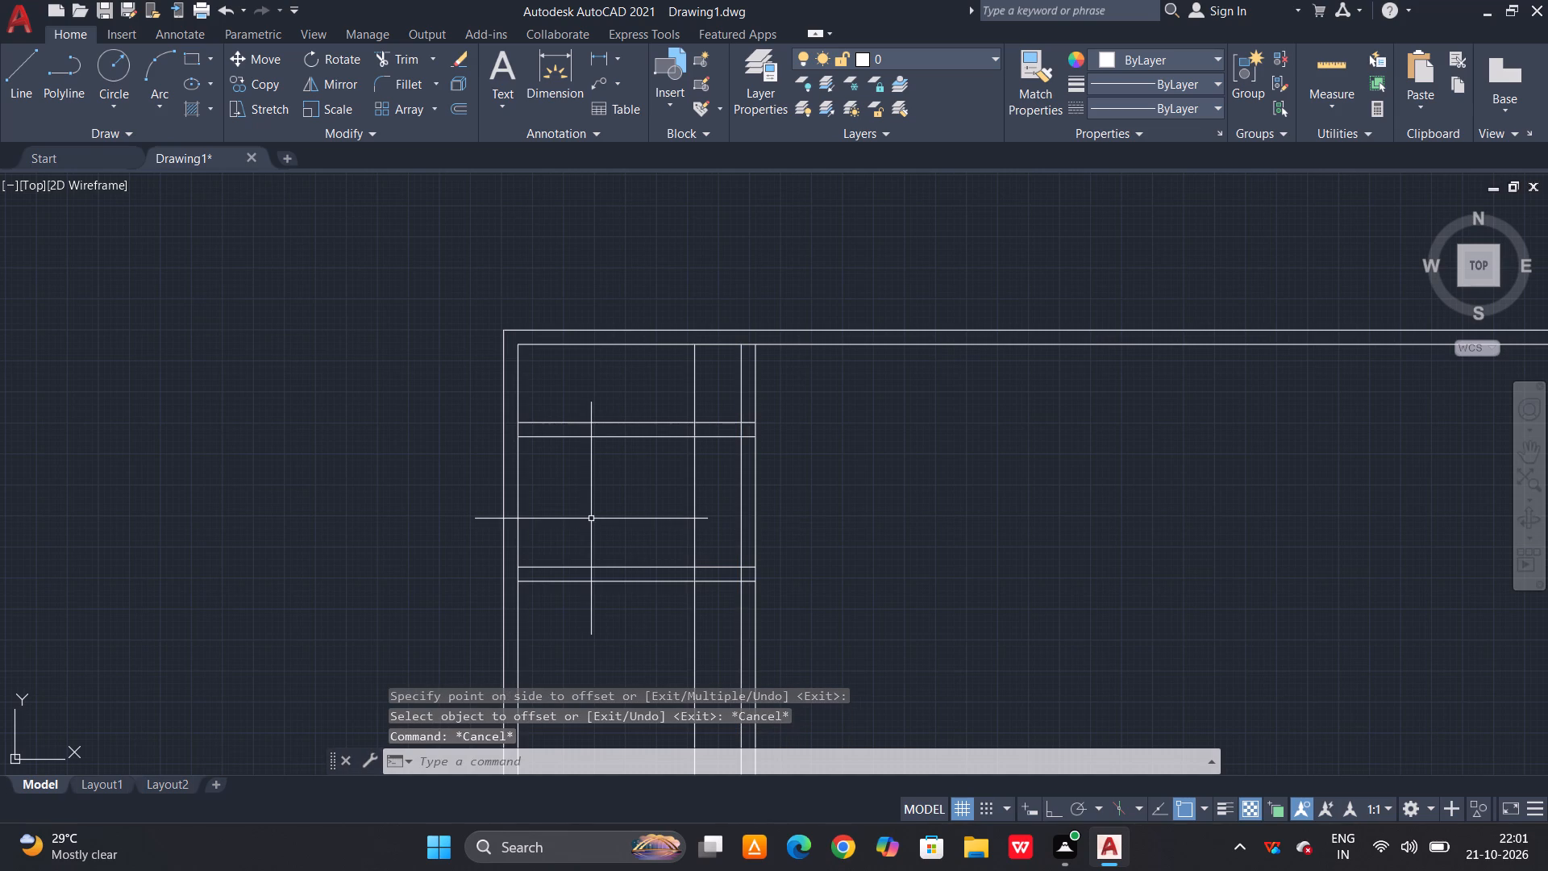
Trim both horizontal partitions back to the 75 offset line and trim that line outside them, leaving closed wall ends at the openings.
text(tr)
key(space)
key(space)
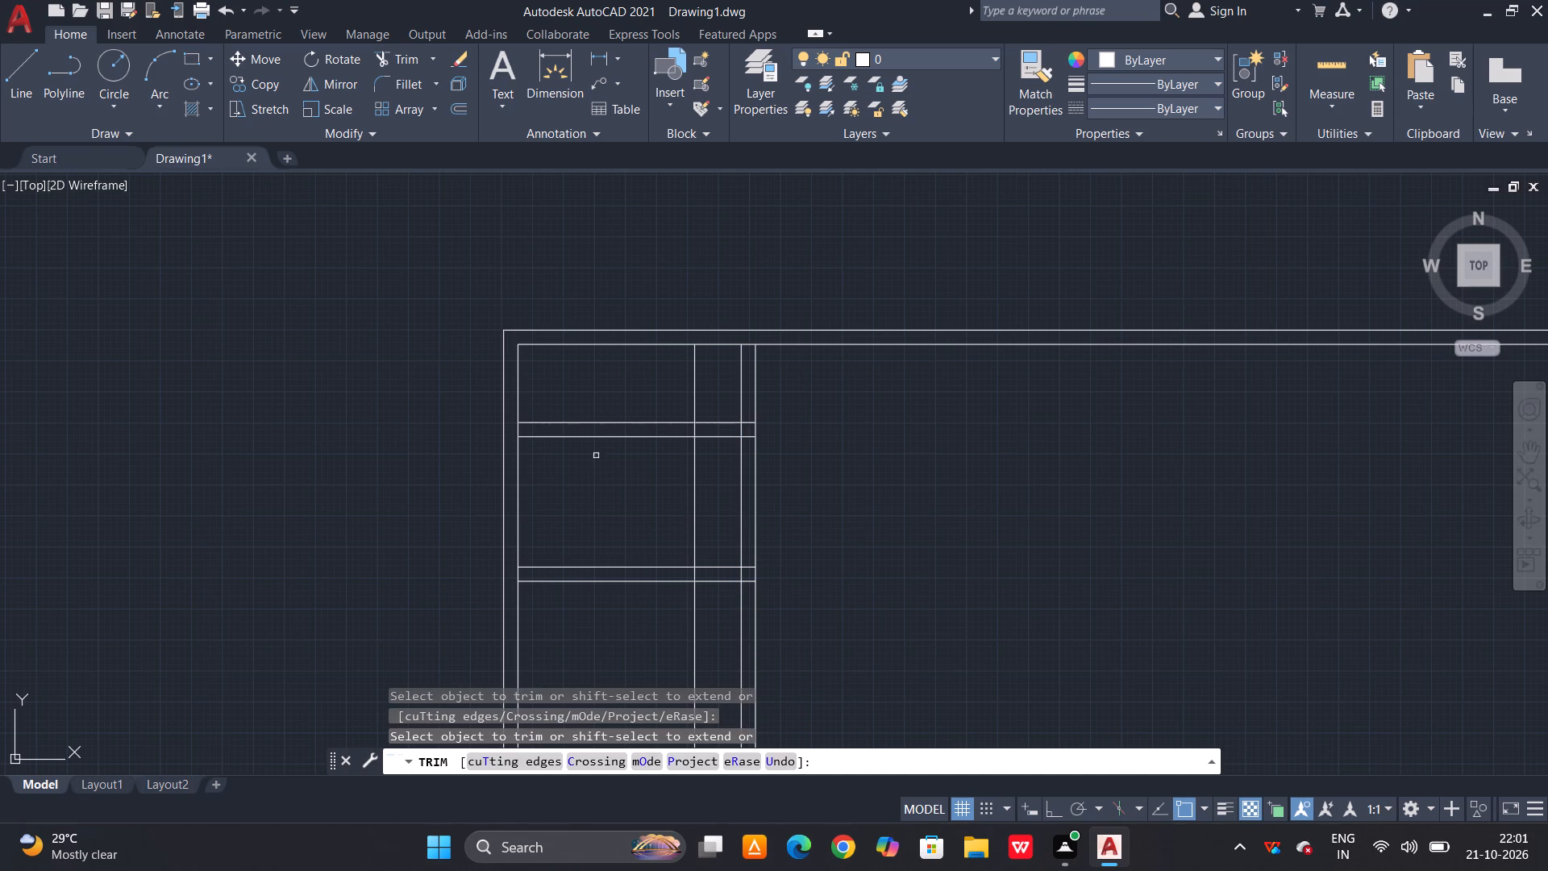
click(717, 392)
drag(704, 477, 704, 486)
click(726, 367)
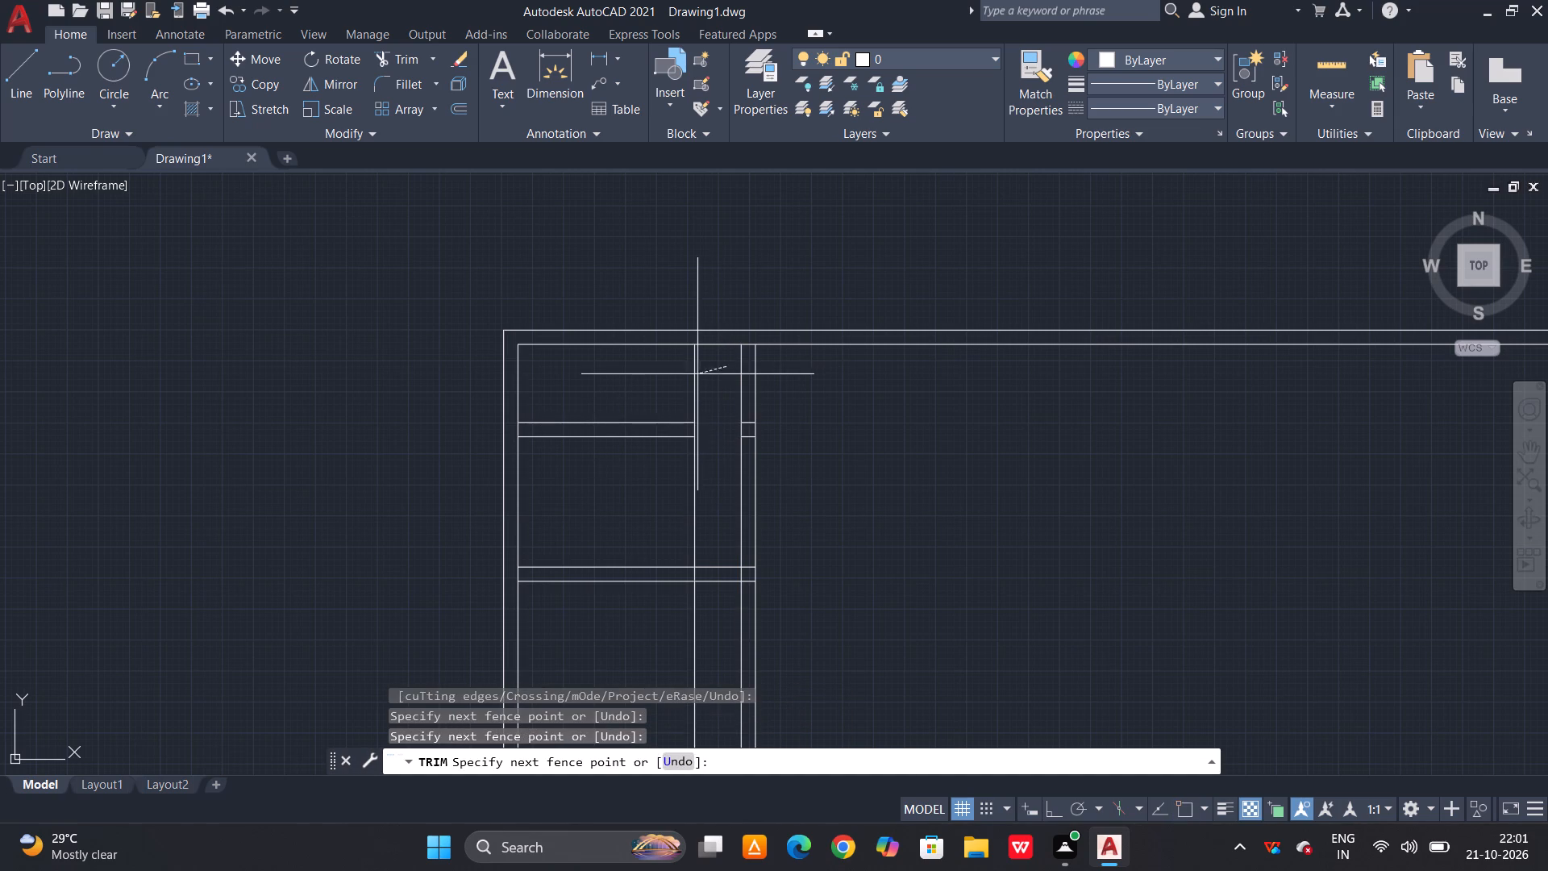
click(678, 384)
click(729, 527)
double_click(700, 604)
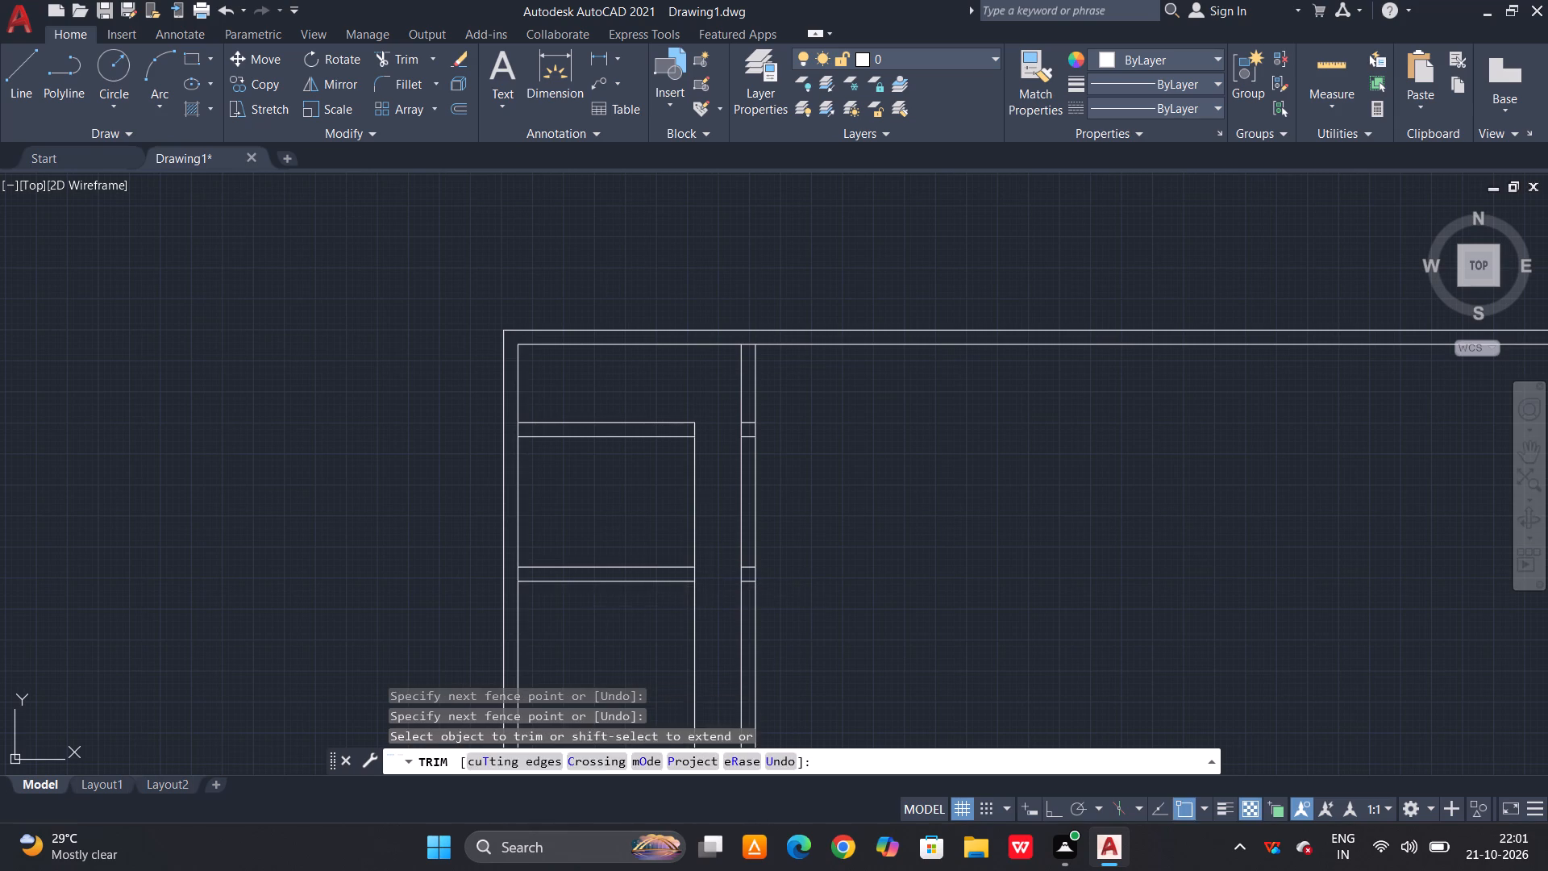
click(683, 615)
click(718, 499)
click(672, 498)
Within the vertical partition's thickness, trim both stubs of the upper horizontal partition and the top stub of the lower one.
scroll(755, 423, up, 2)
click(733, 414)
click(714, 477)
scroll(714, 497, down, 2)
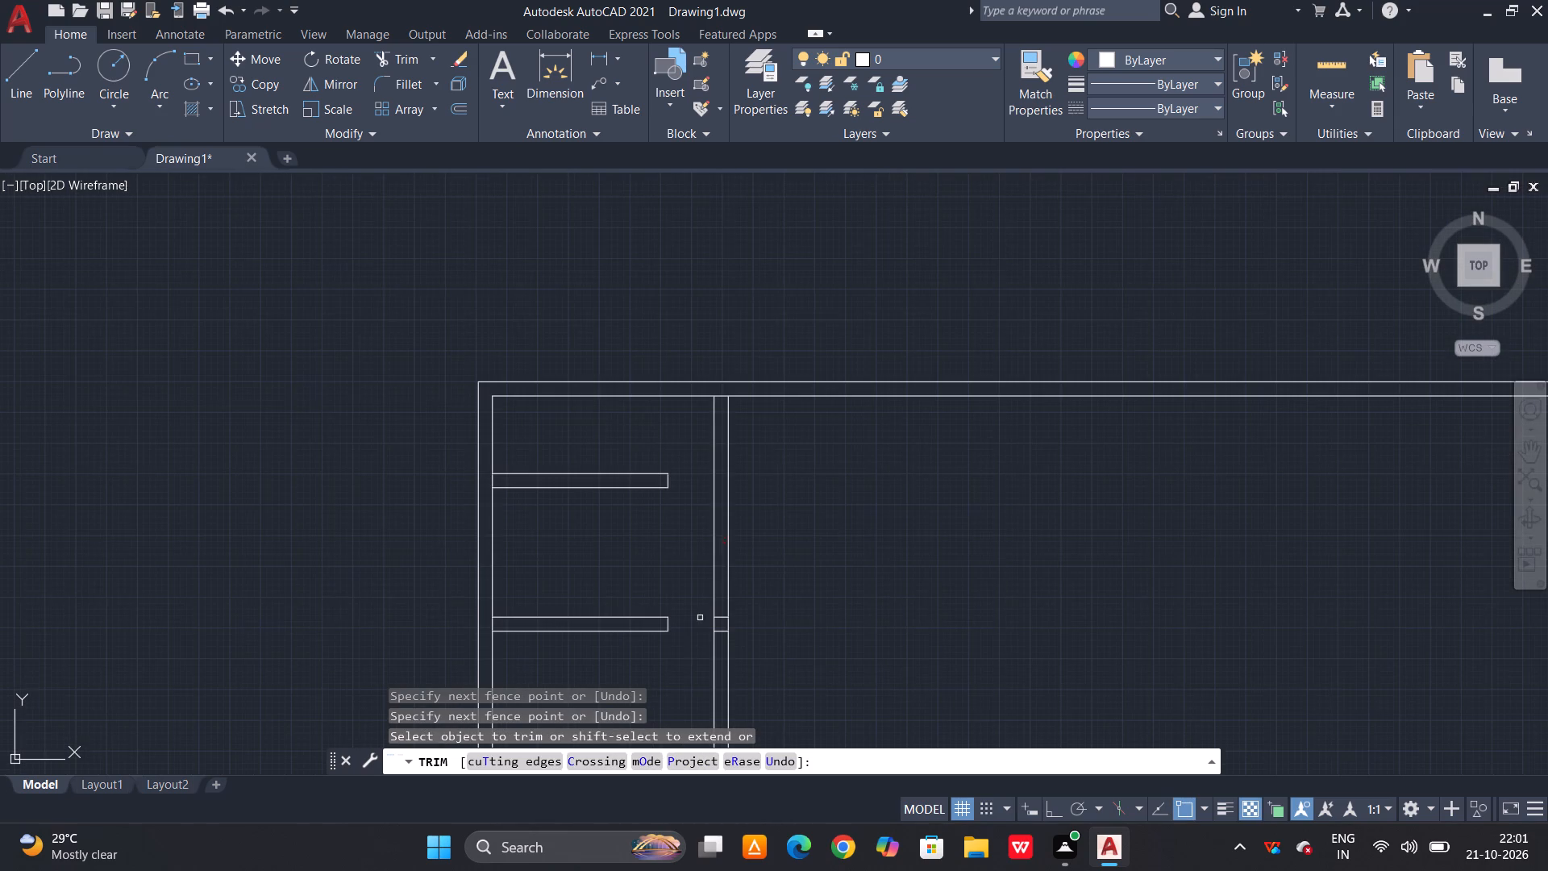
scroll(726, 656, up, 3)
click(701, 499)
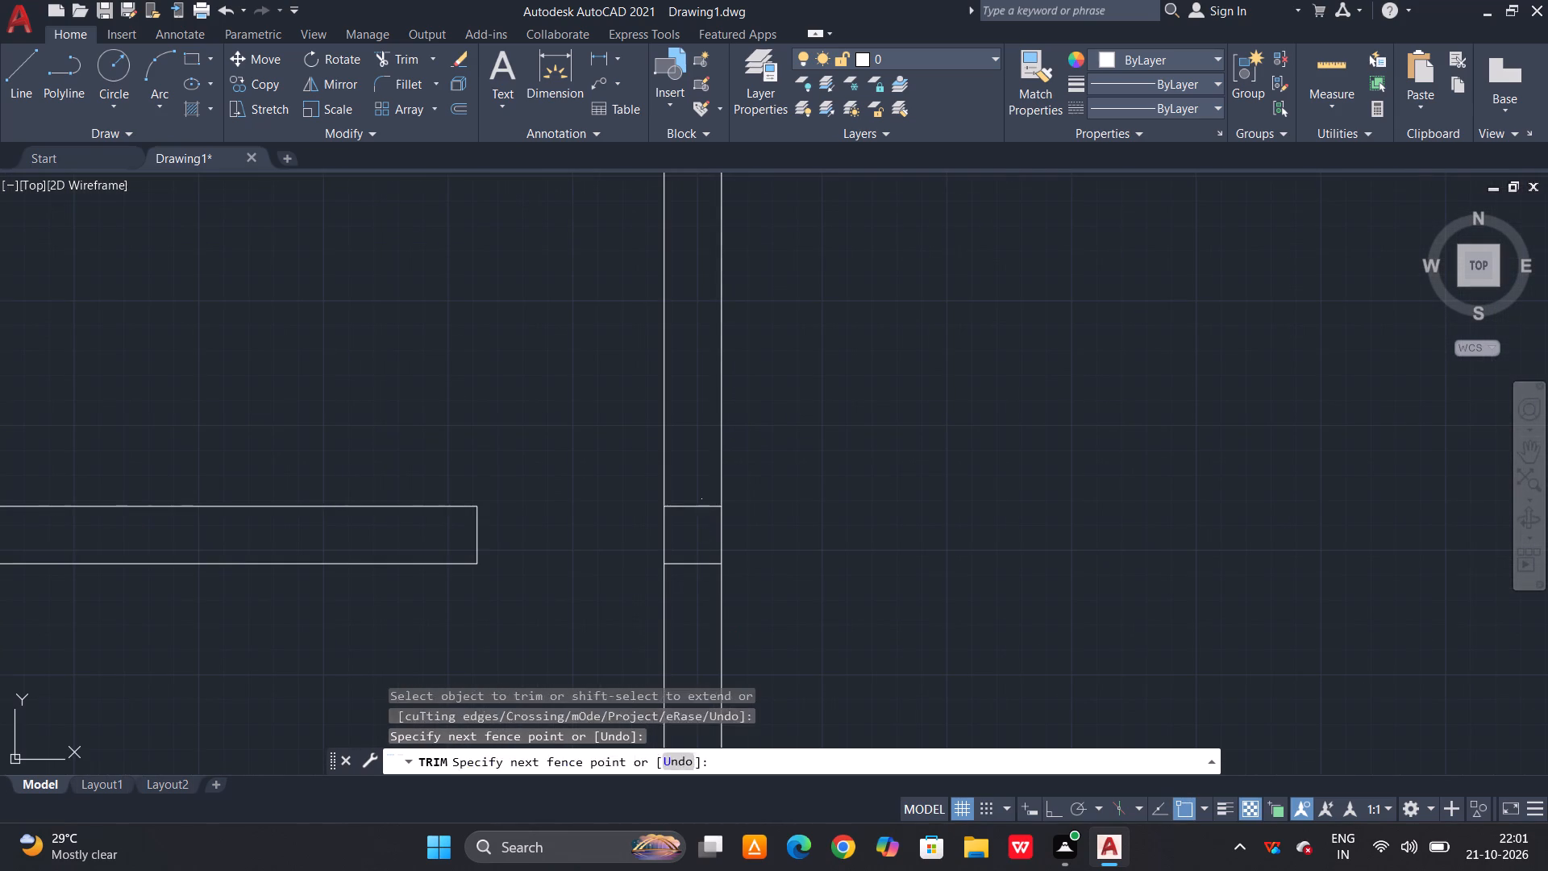
click(692, 510)
scroll(705, 504, down, 1)
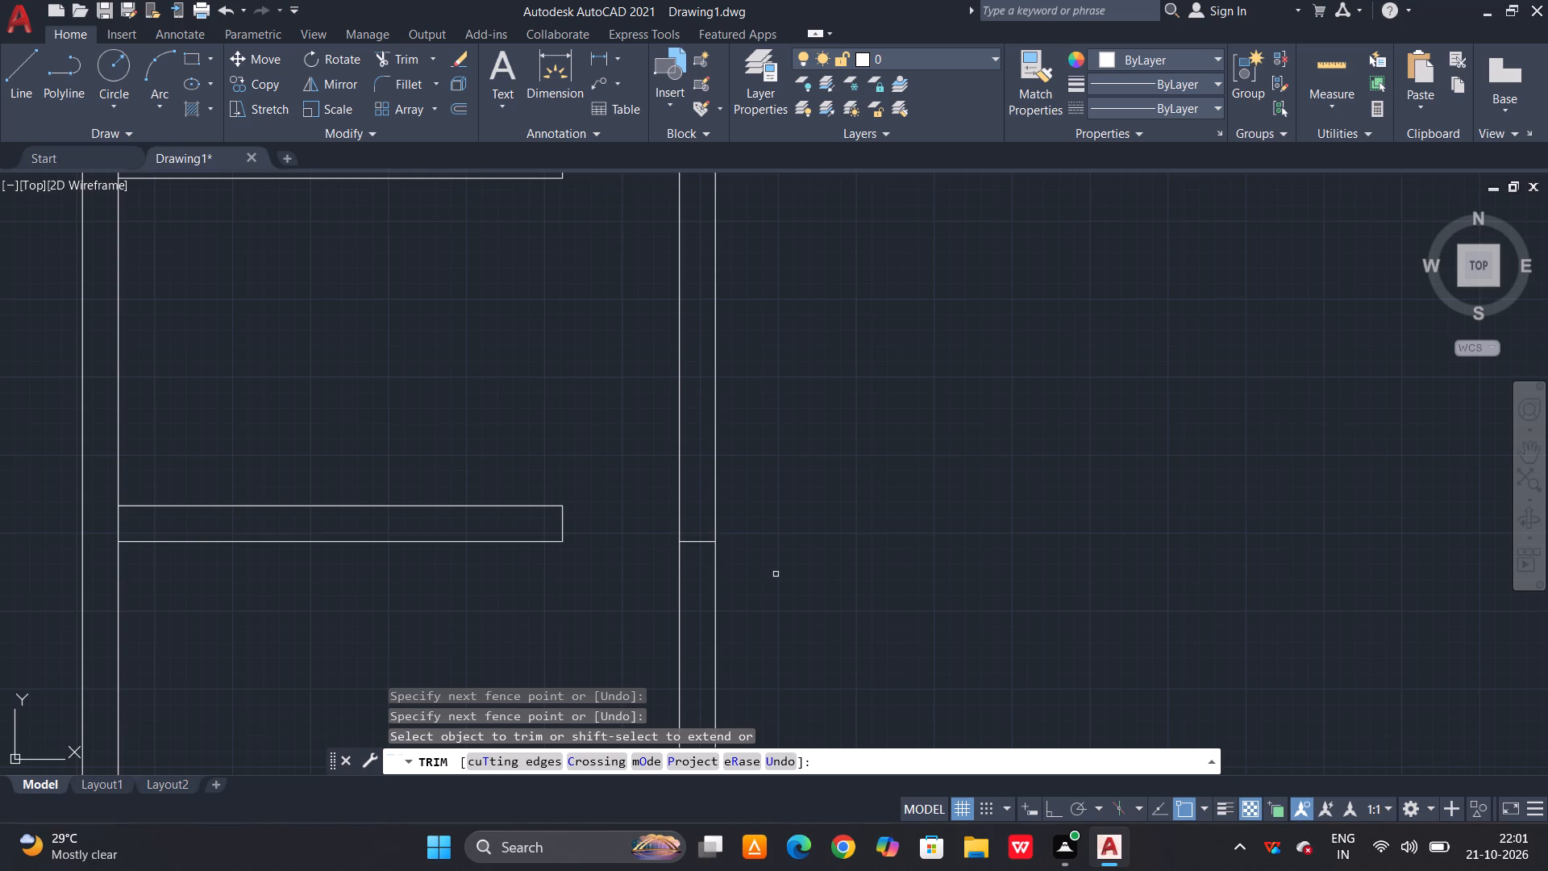
middle_drag(776, 574, 717, 573)
scroll(746, 611, down, 1)
scroll(1042, 595, down, 1)
middle_drag(1042, 595, 495, 588)
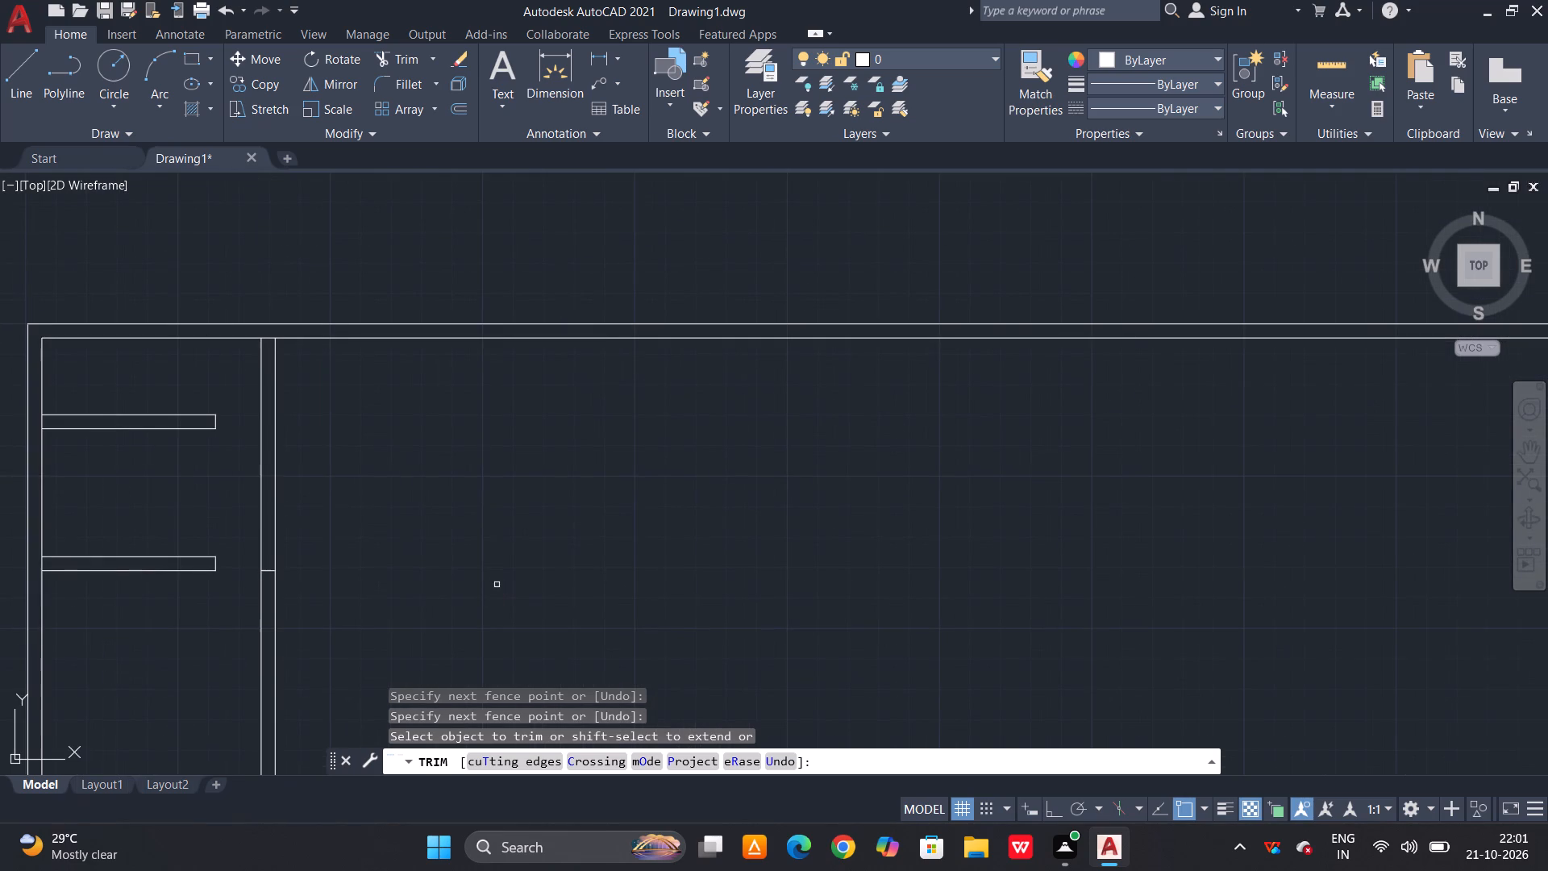
key(Escape)
key(Escape)
Offset the right line of the vertical partition 150 to the right for a second vertical partition.
key(o)
key(space)
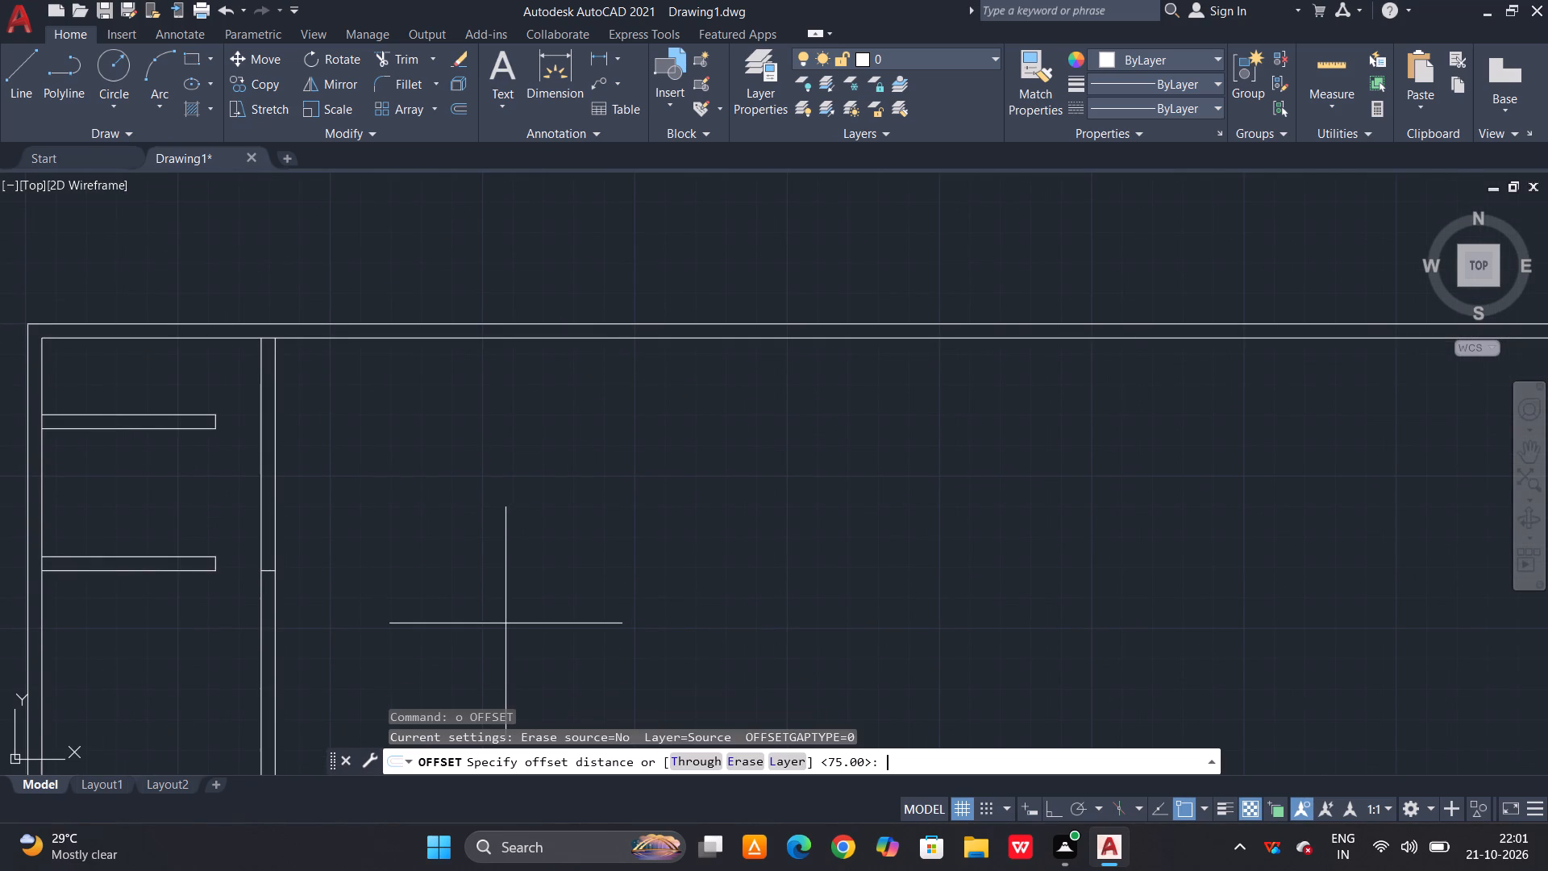
text(150)
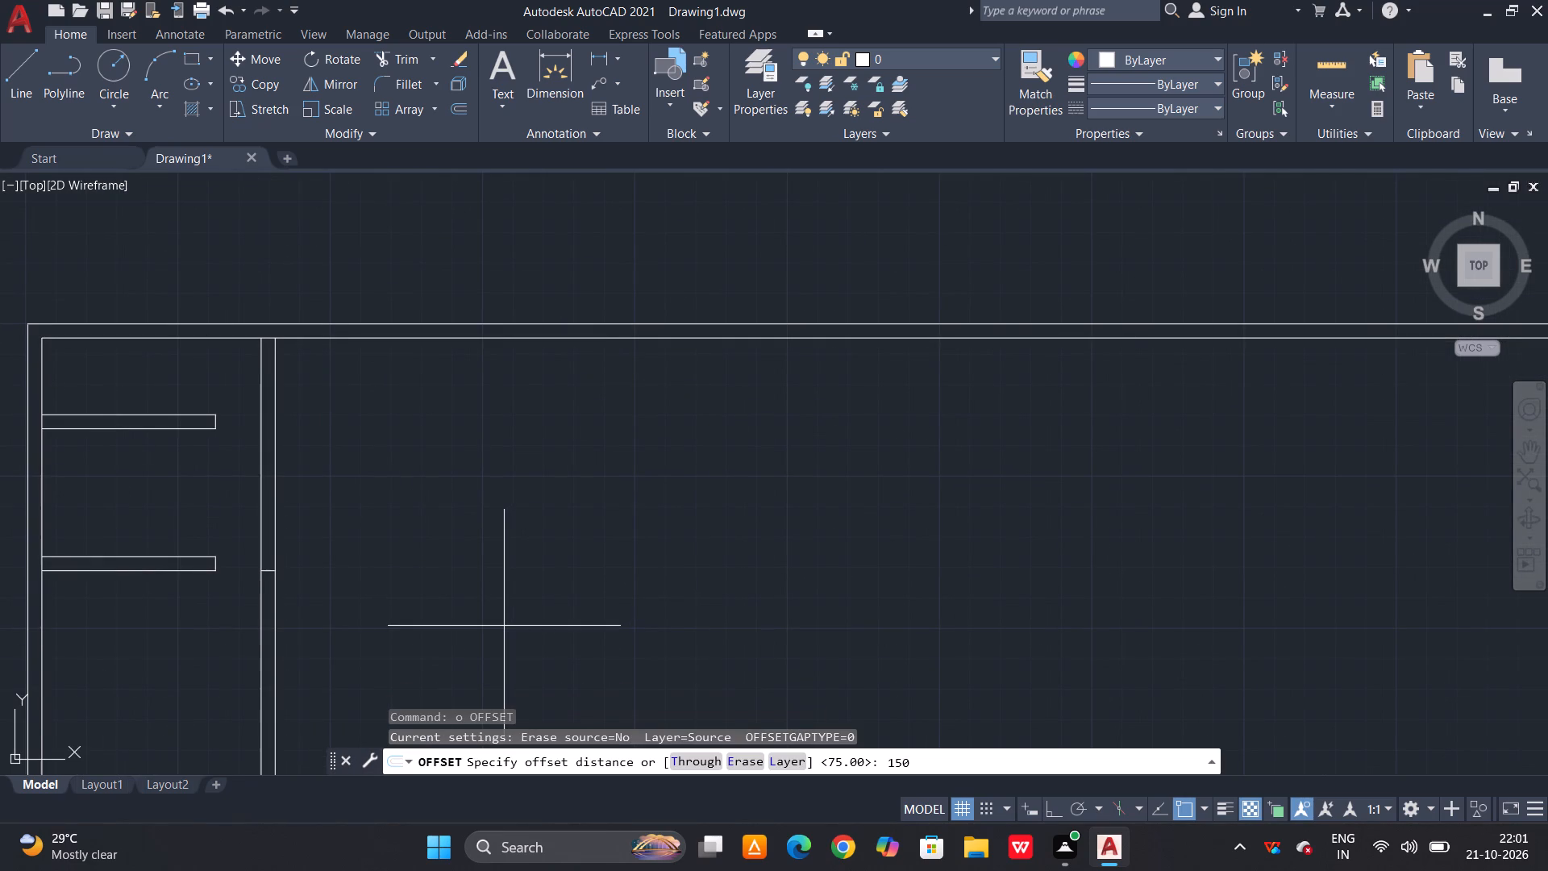
key(space)
click(273, 486)
click(541, 527)
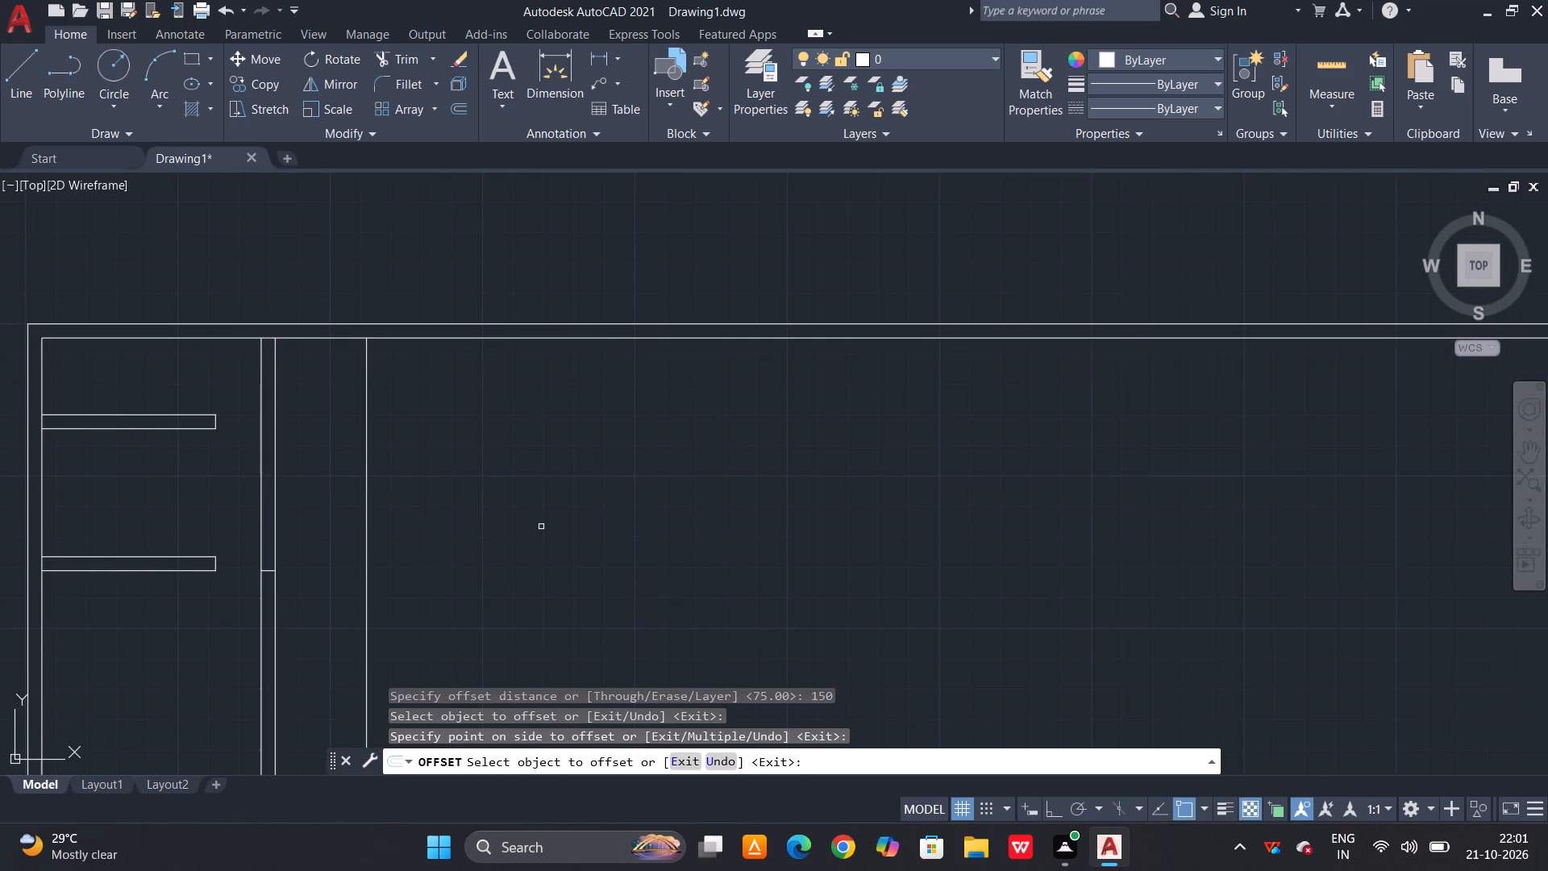
key(Escape)
Offset the inner line of the top wall 240 downward for a new horizontal partition.
text(o 240)
key(space)
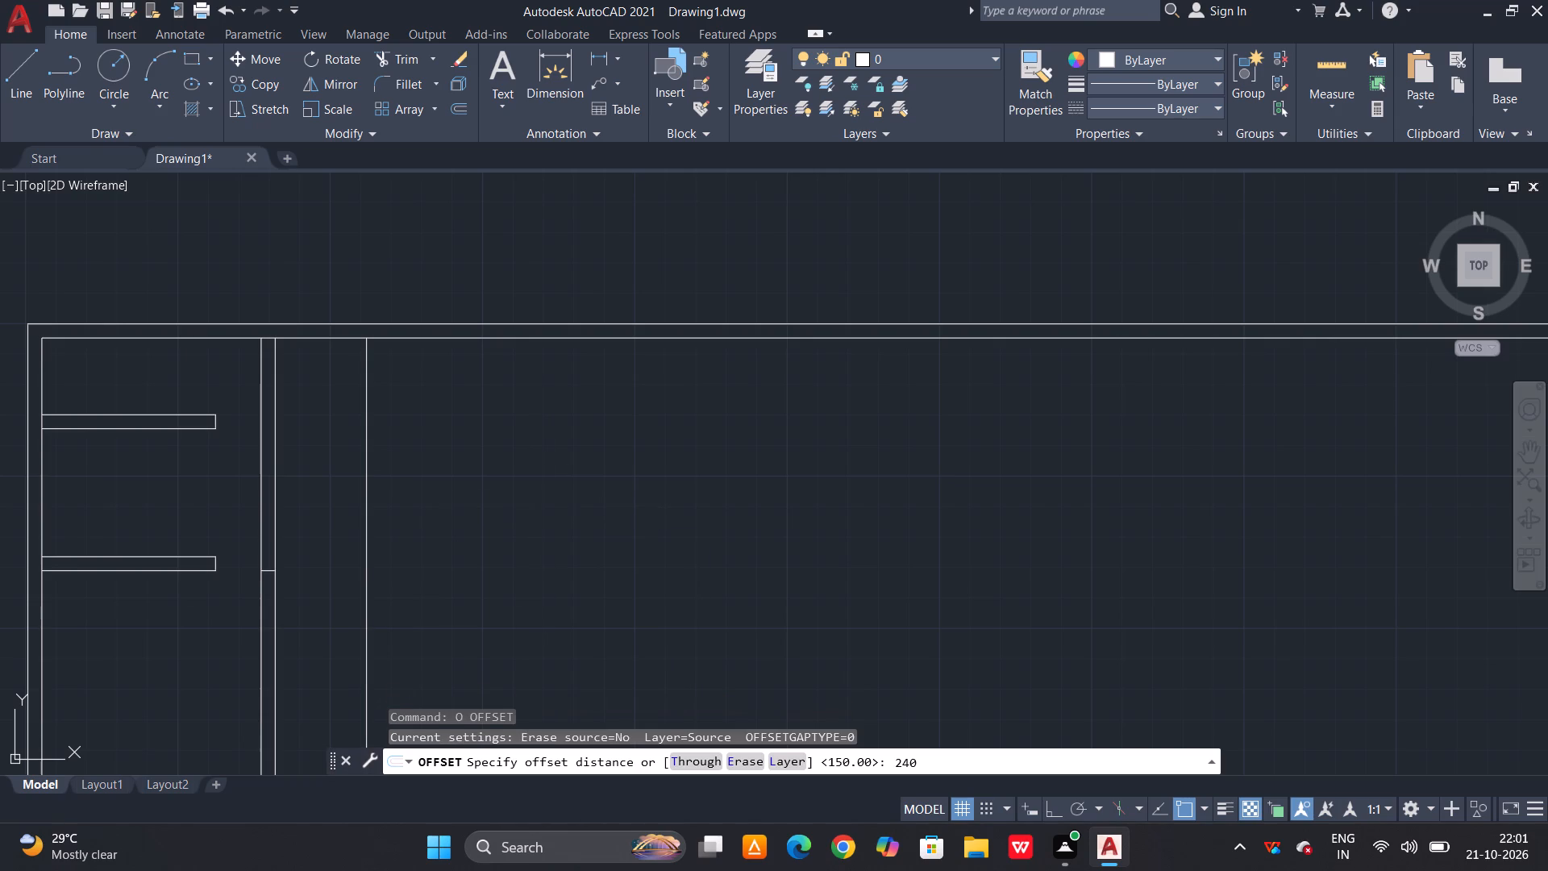
click(647, 336)
click(580, 511)
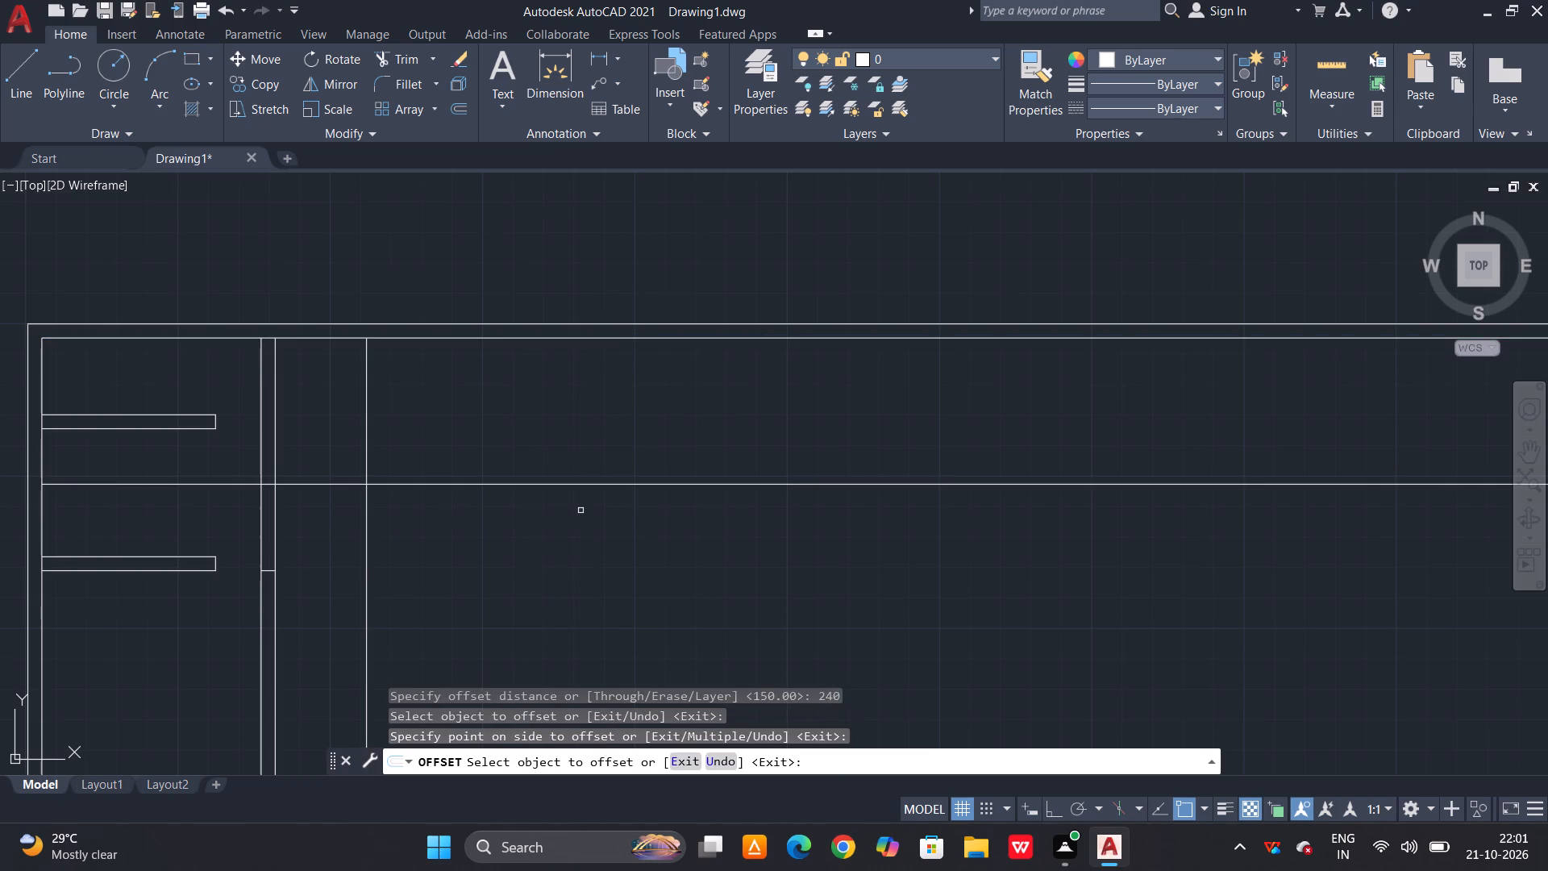
key(Escape)
key(Escape)
Offset the new vertical line 23 to the right and the new horizontal line 23 downward for their wall thickness.
key(o)
key(space)
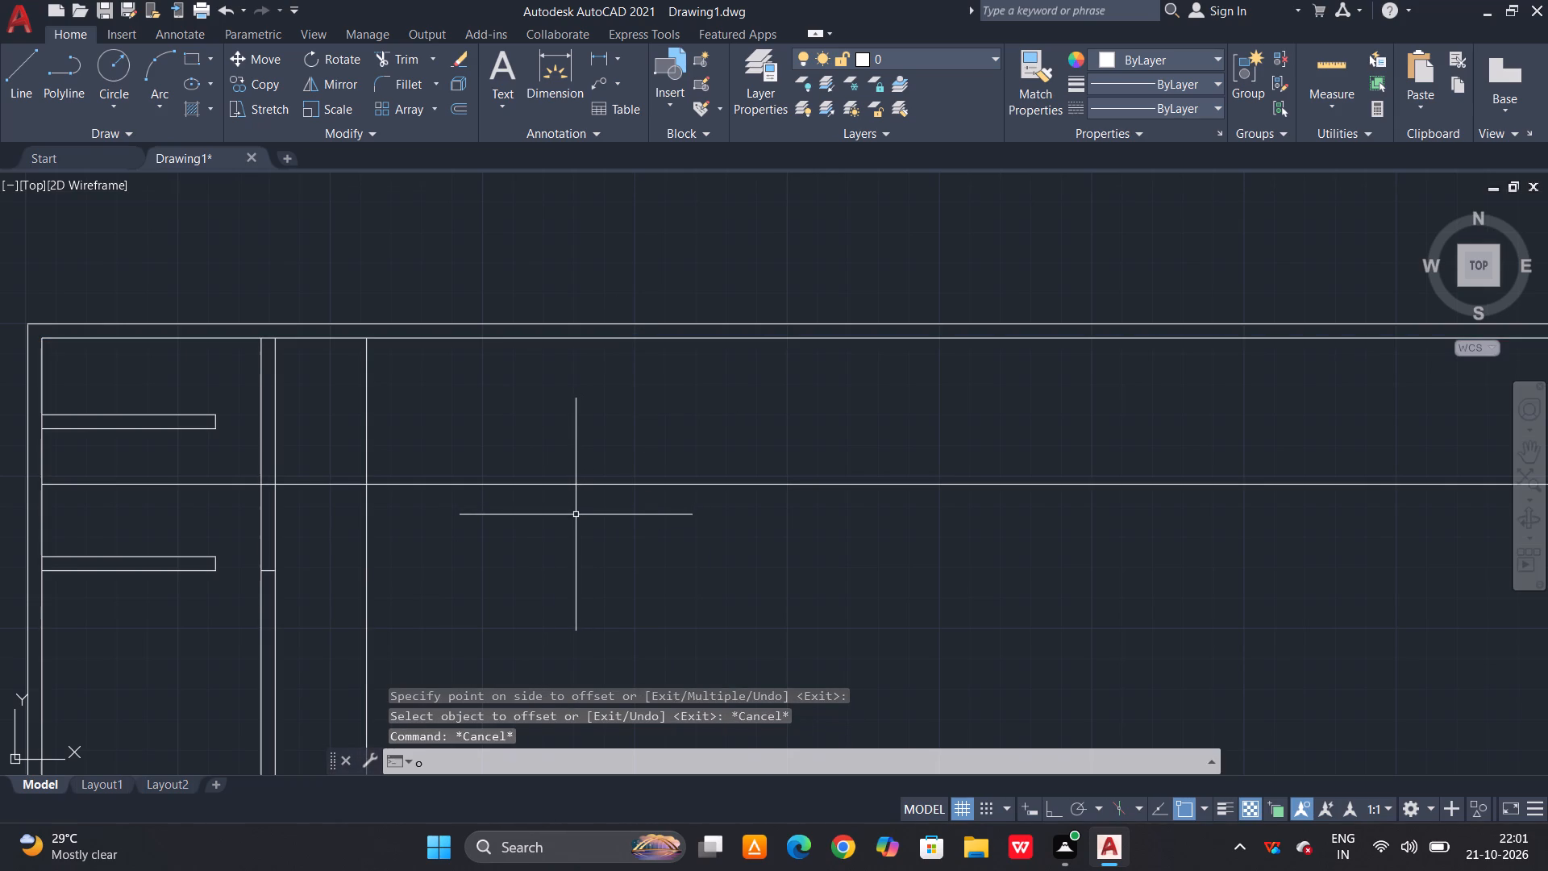
text(23)
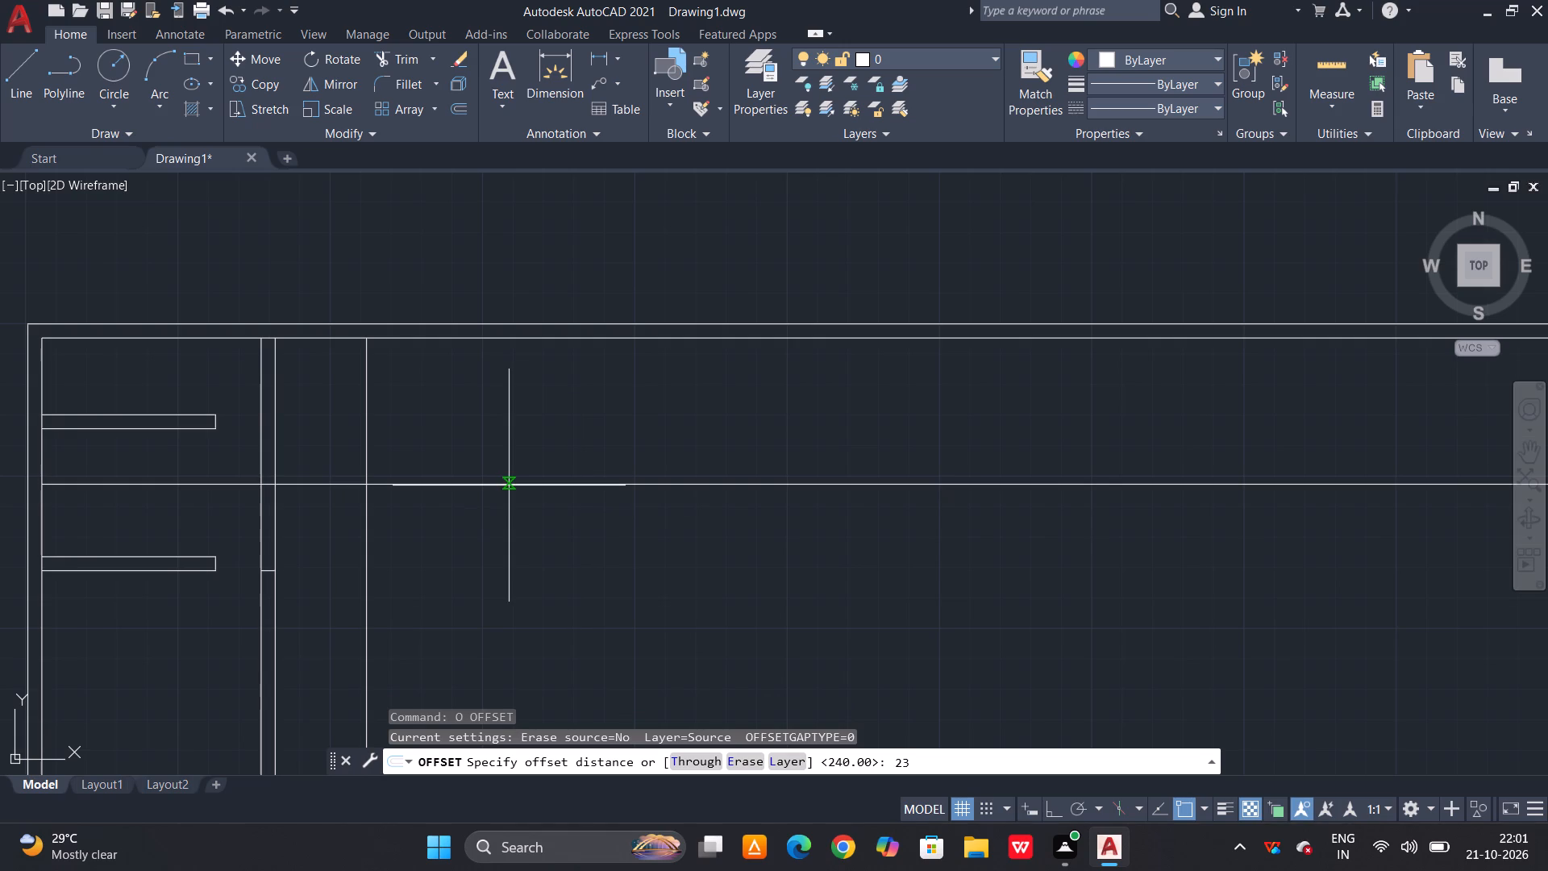
key(space)
click(364, 400)
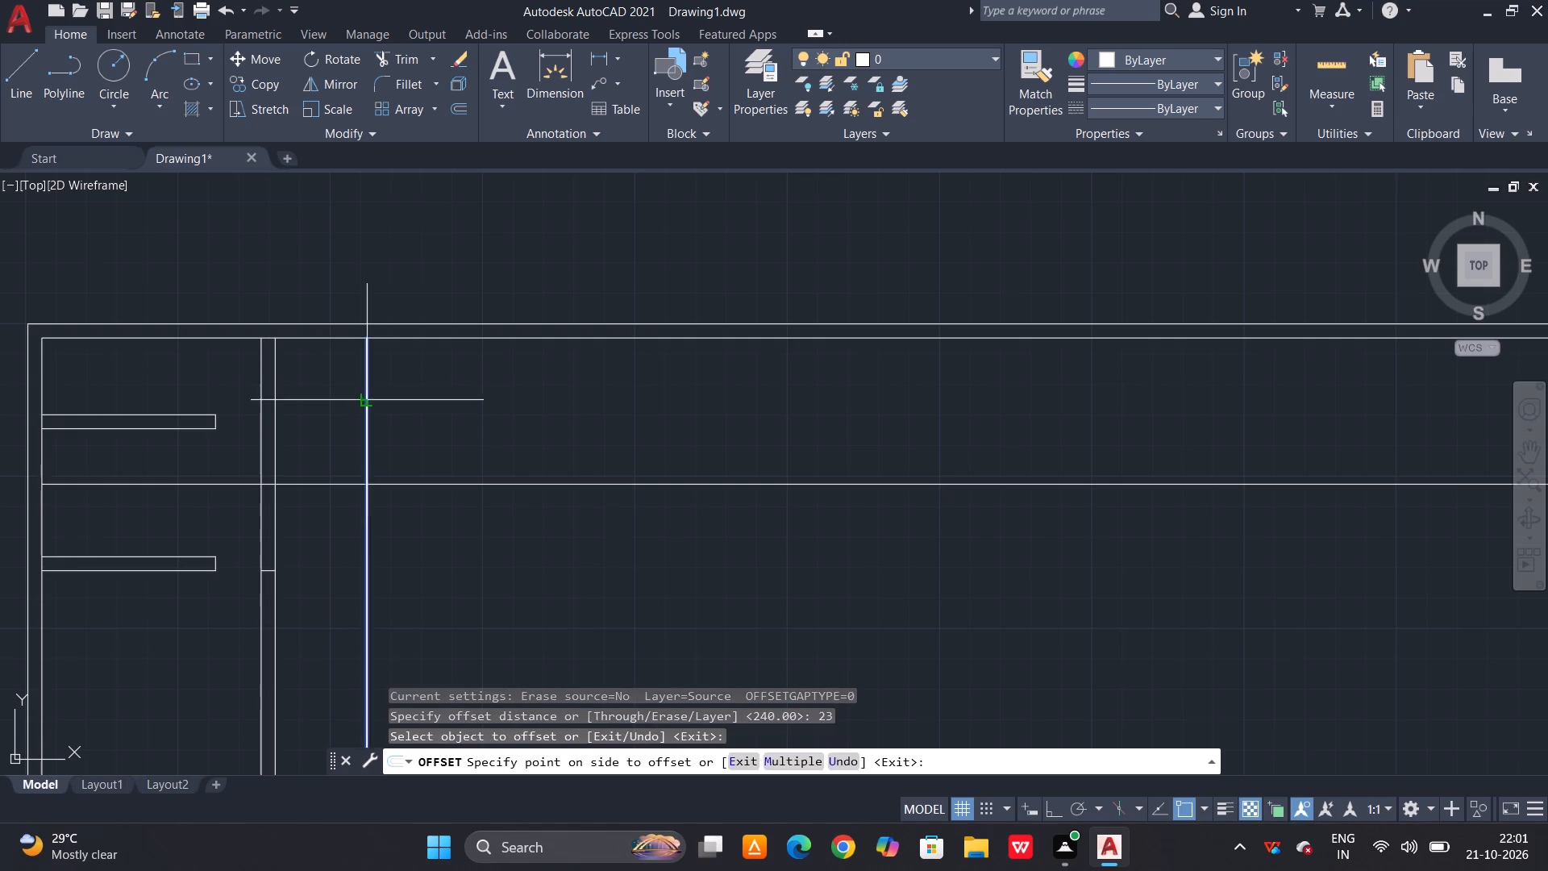
click(402, 414)
click(406, 483)
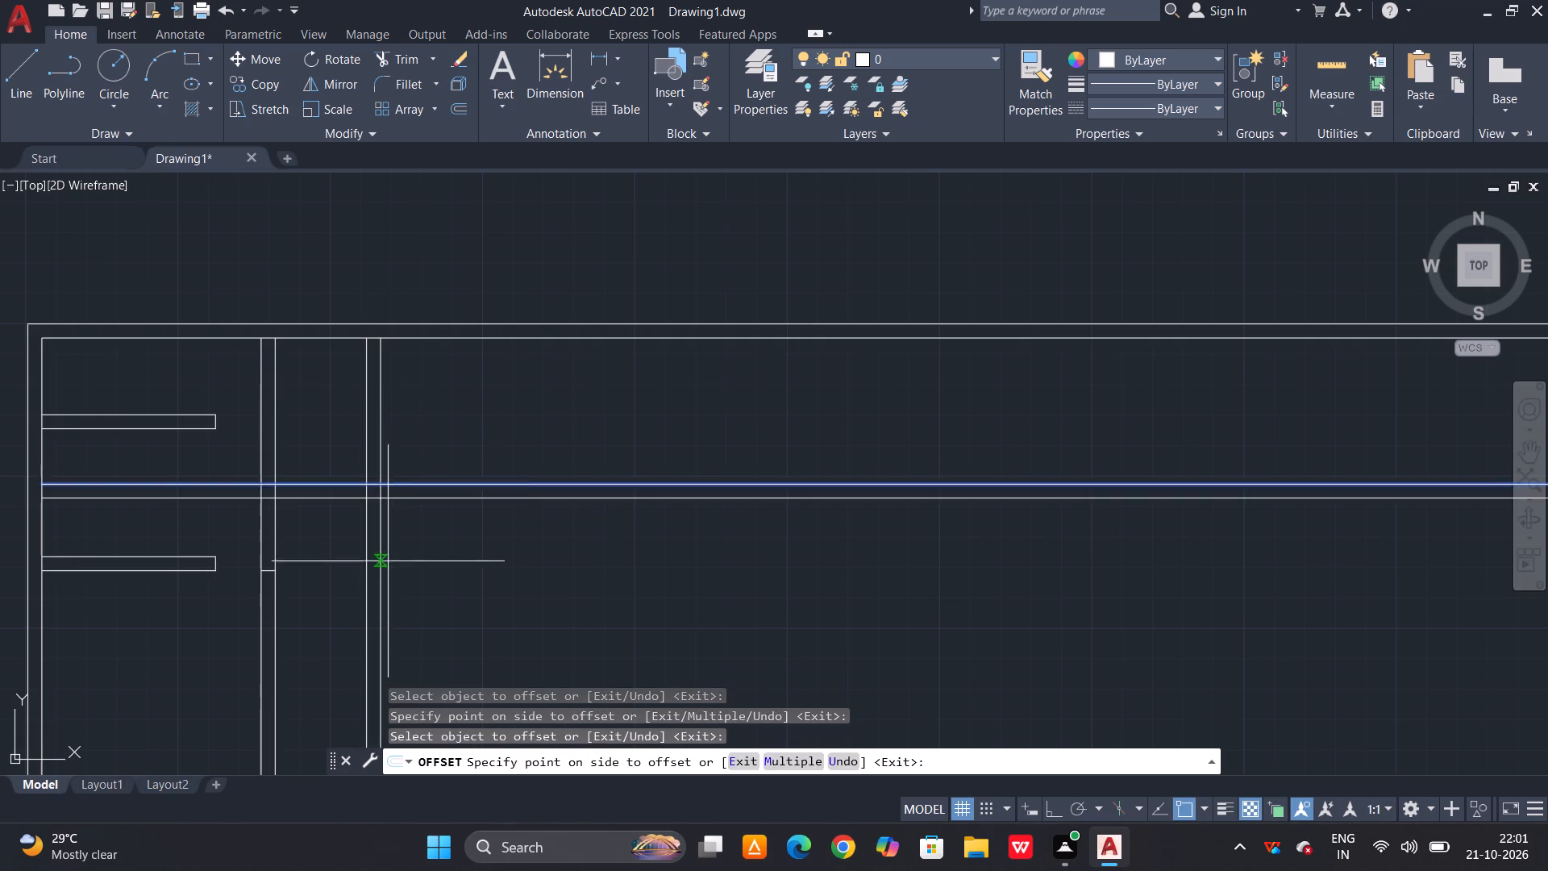
click(388, 561)
key(Escape)
key(Escape)
Trim both new horizontal lines beyond the second vertical partition, and from the outer wall up to the first vertical partition's right line.
text(tr)
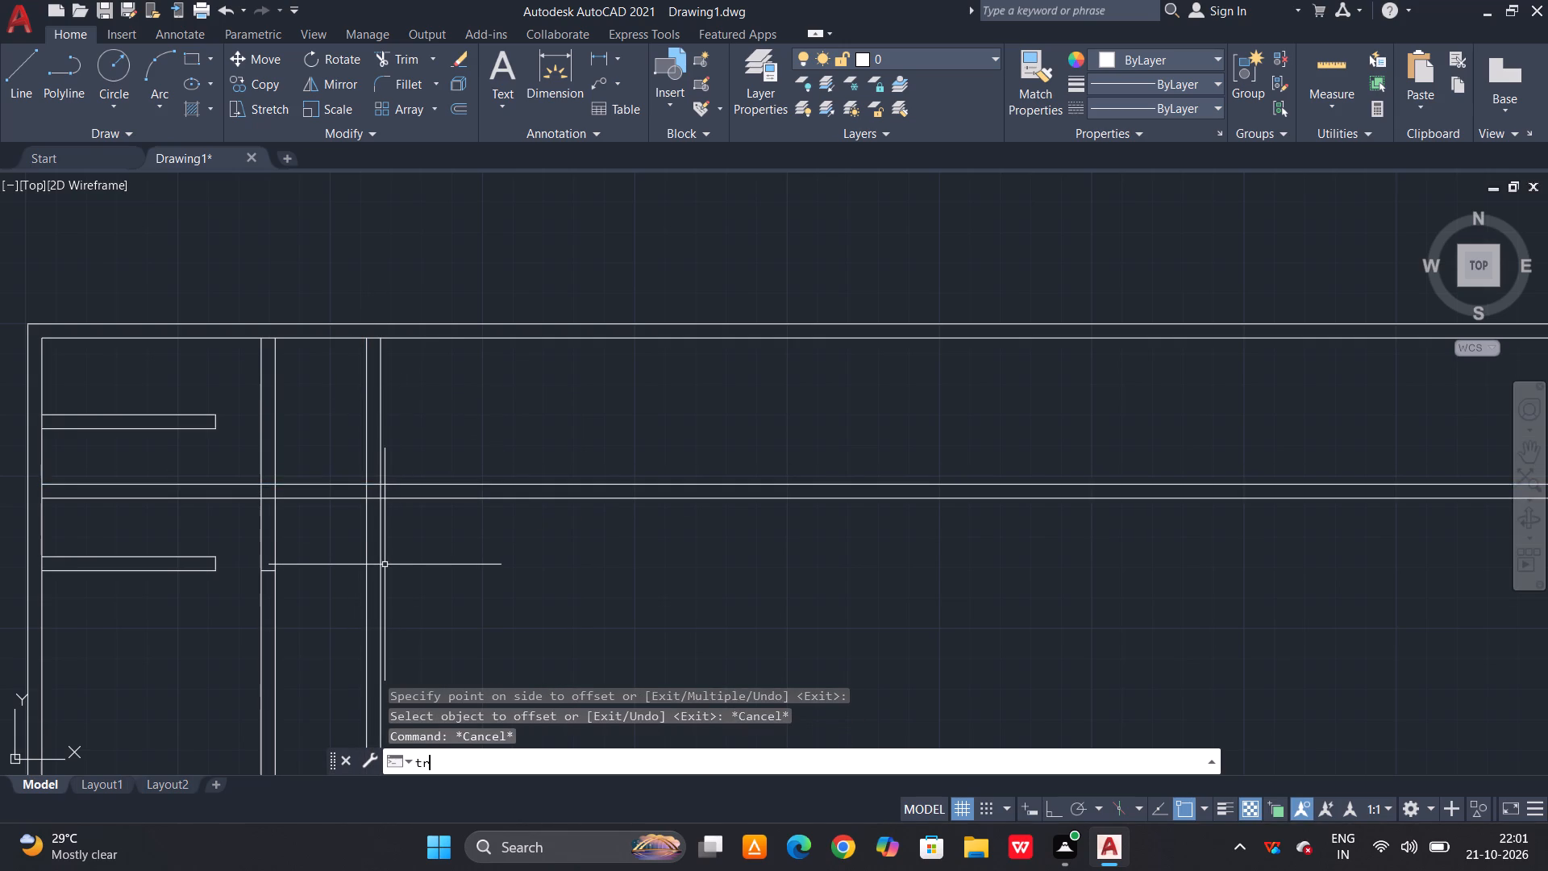
key(space)
key(space)
click(458, 451)
click(433, 527)
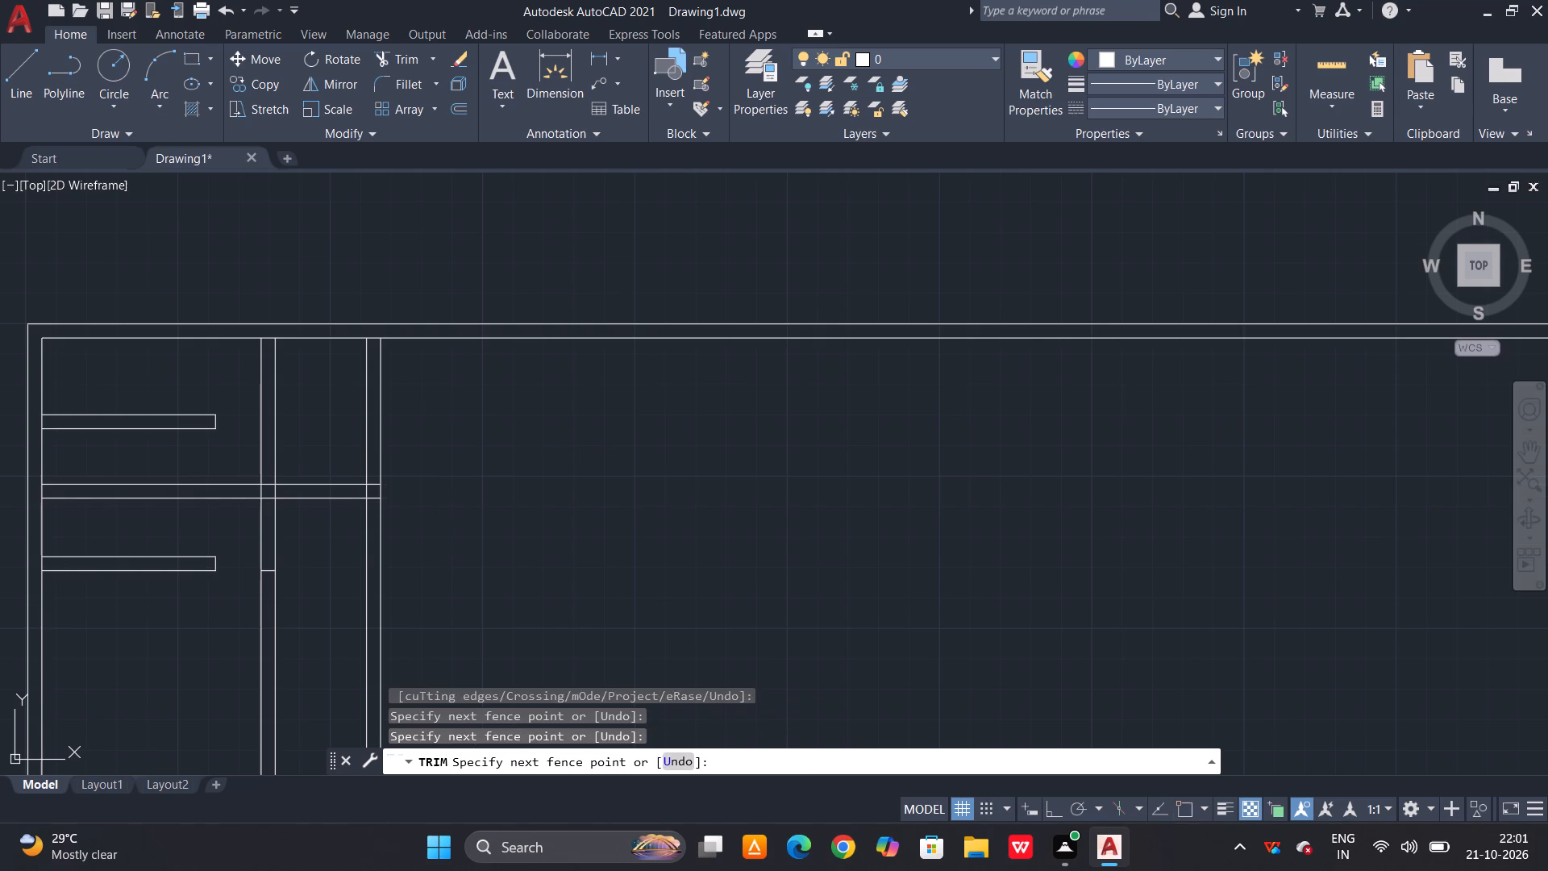
click(244, 478)
click(235, 508)
scroll(263, 503, up, 2)
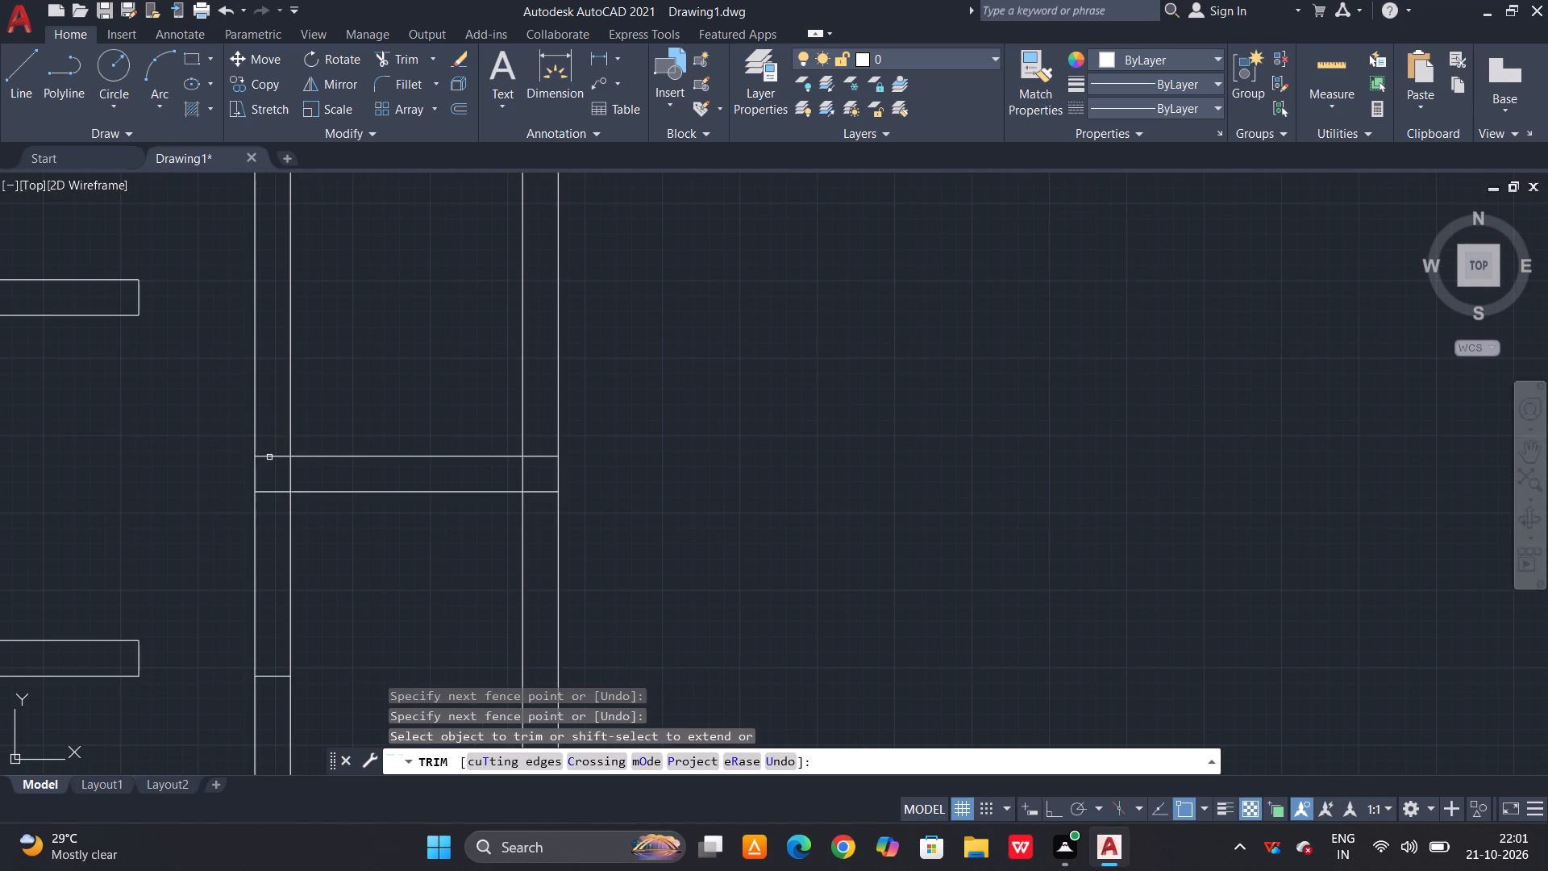
click(282, 431)
click(261, 506)
Trim the first vertical partition's right line between the two new horizontal lines to open the wall junction.
scroll(313, 506, down, 1)
scroll(299, 487, up, 1)
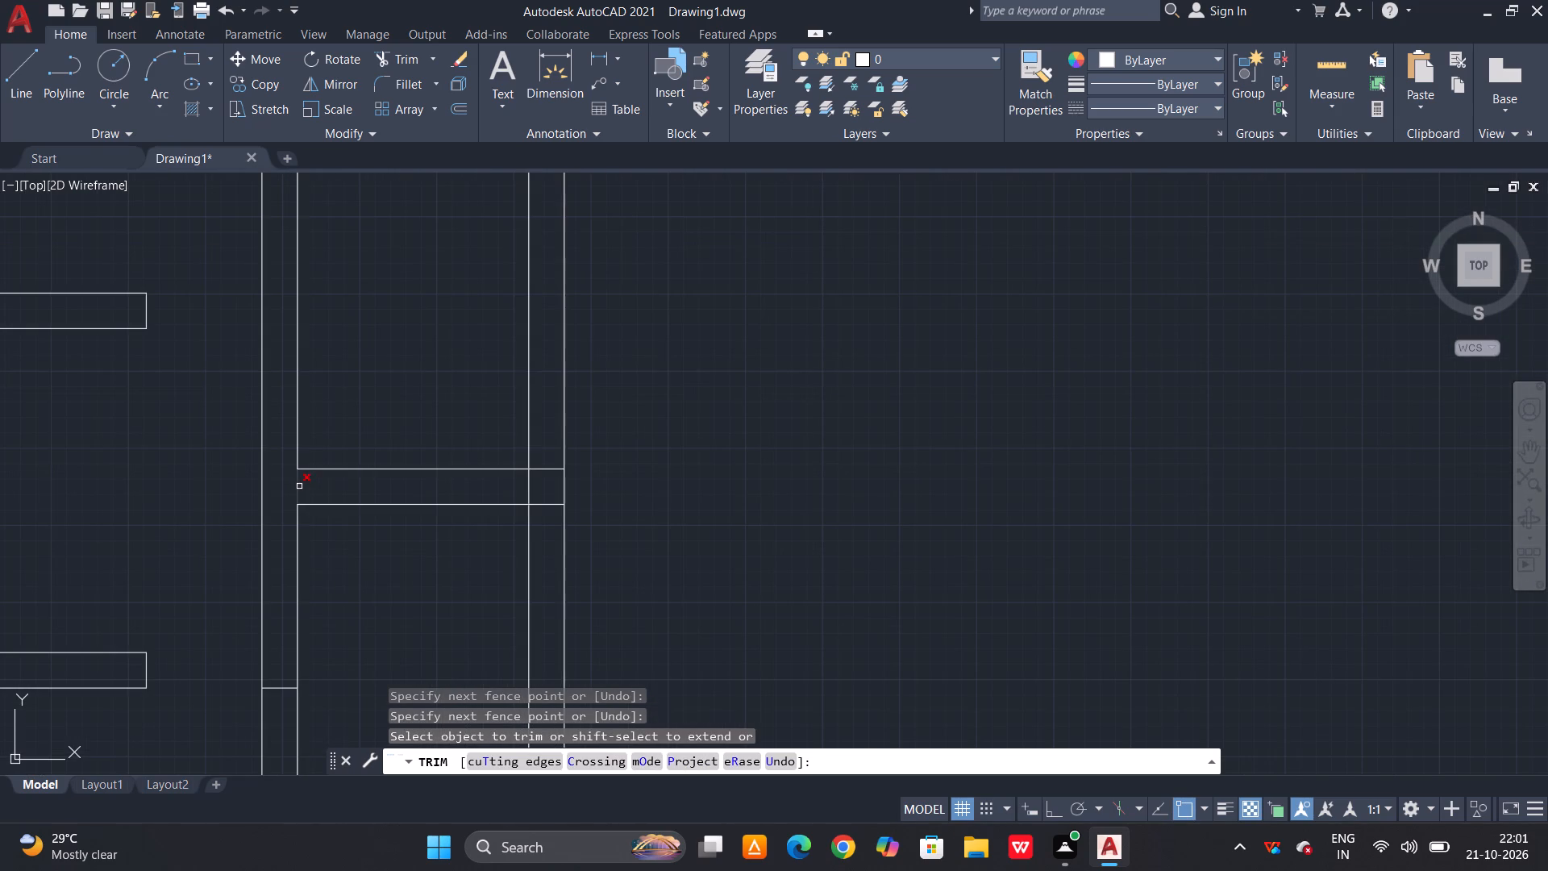
click(299, 486)
scroll(418, 505, down, 1)
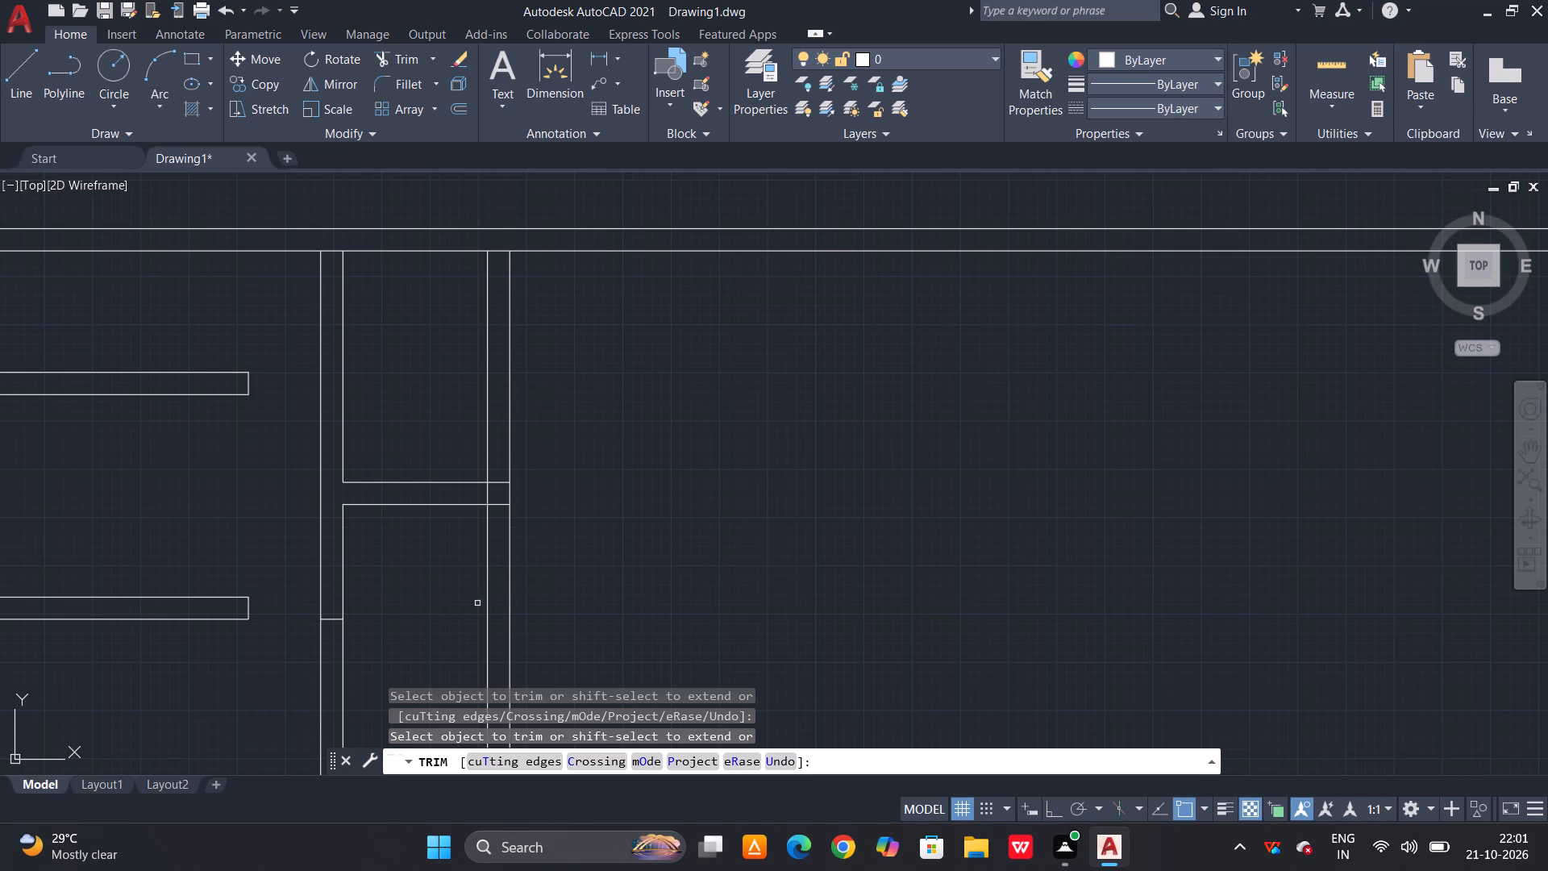
key(Escape)
key(Escape)
key(Escape)
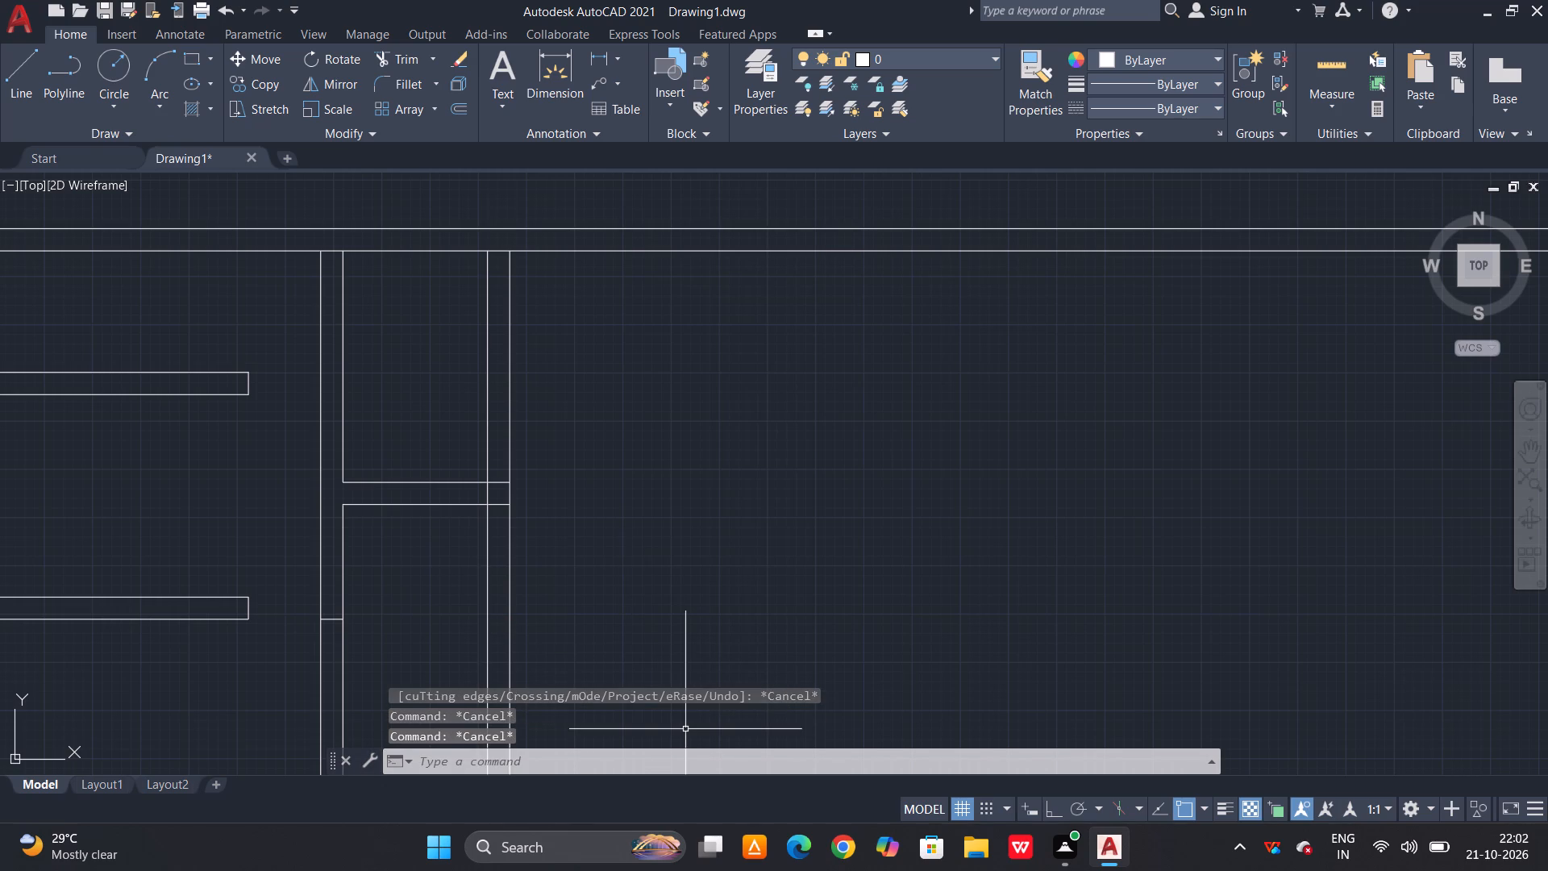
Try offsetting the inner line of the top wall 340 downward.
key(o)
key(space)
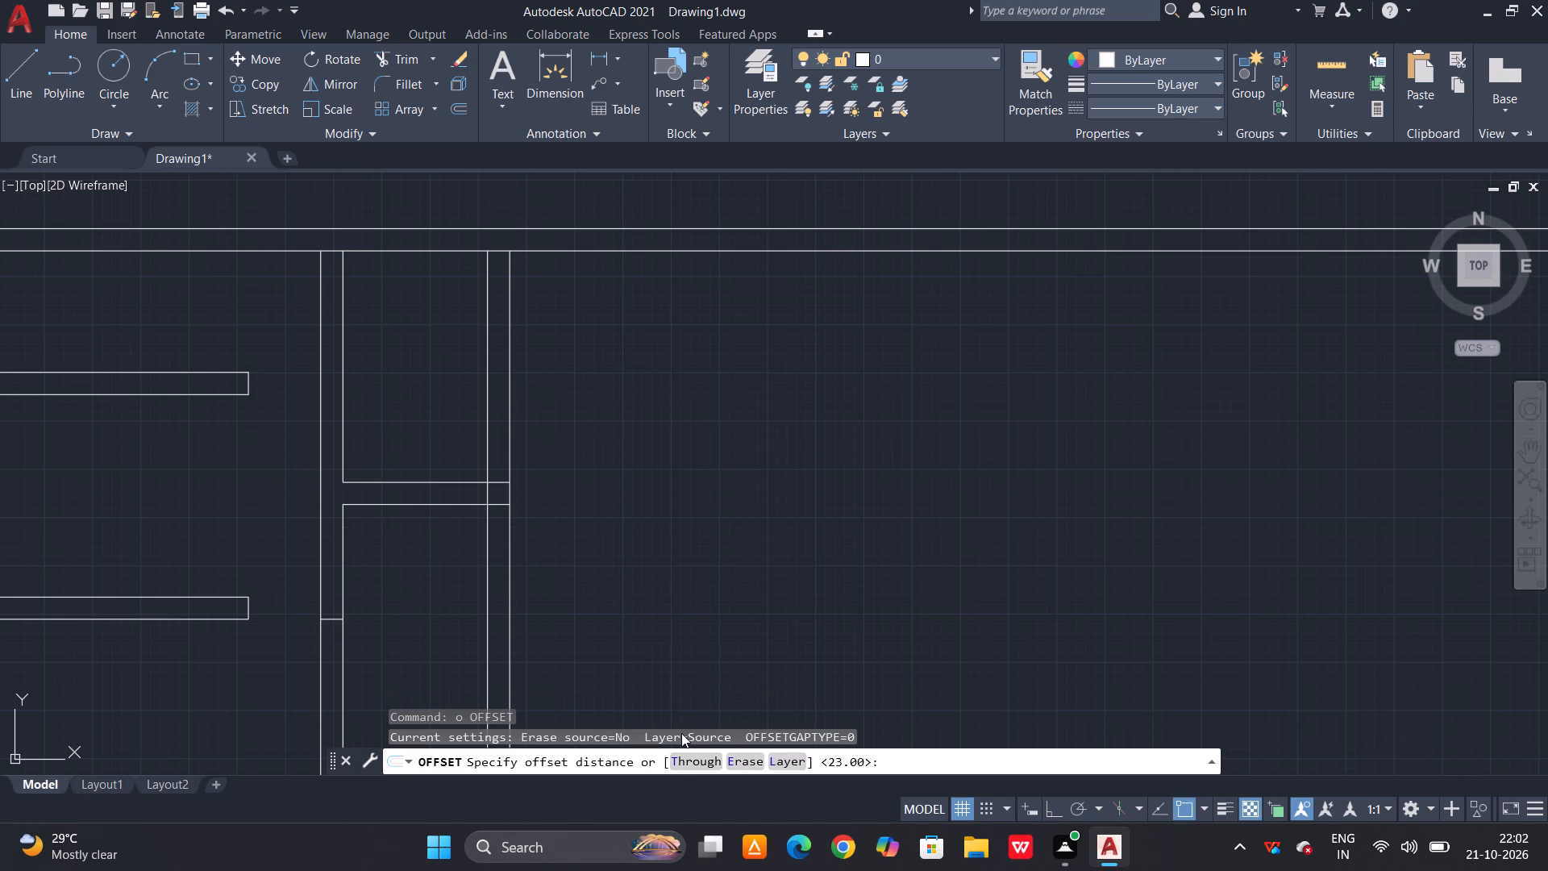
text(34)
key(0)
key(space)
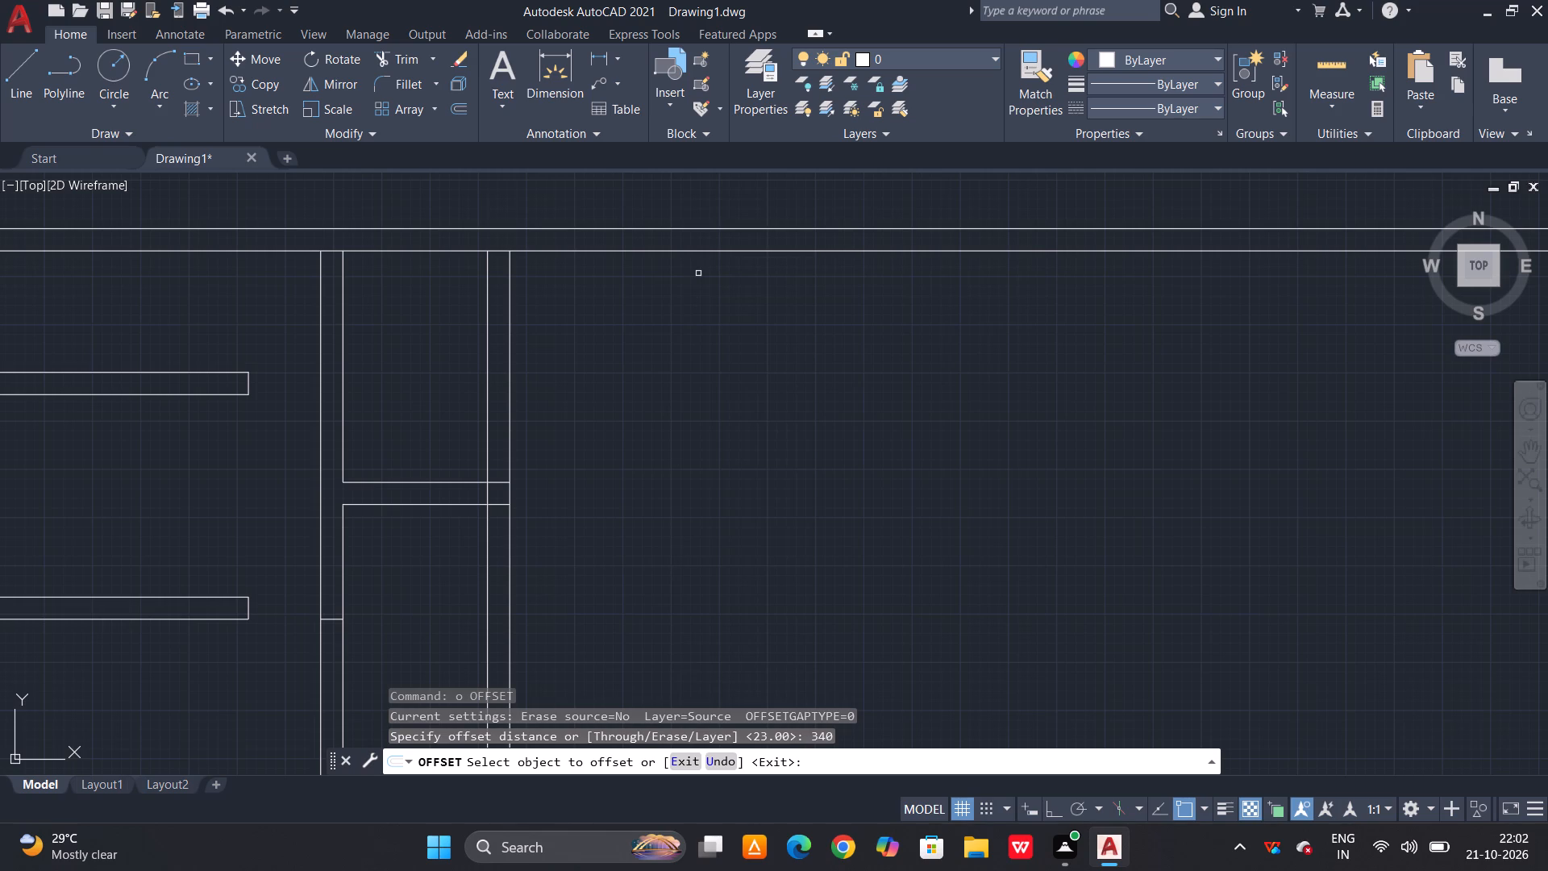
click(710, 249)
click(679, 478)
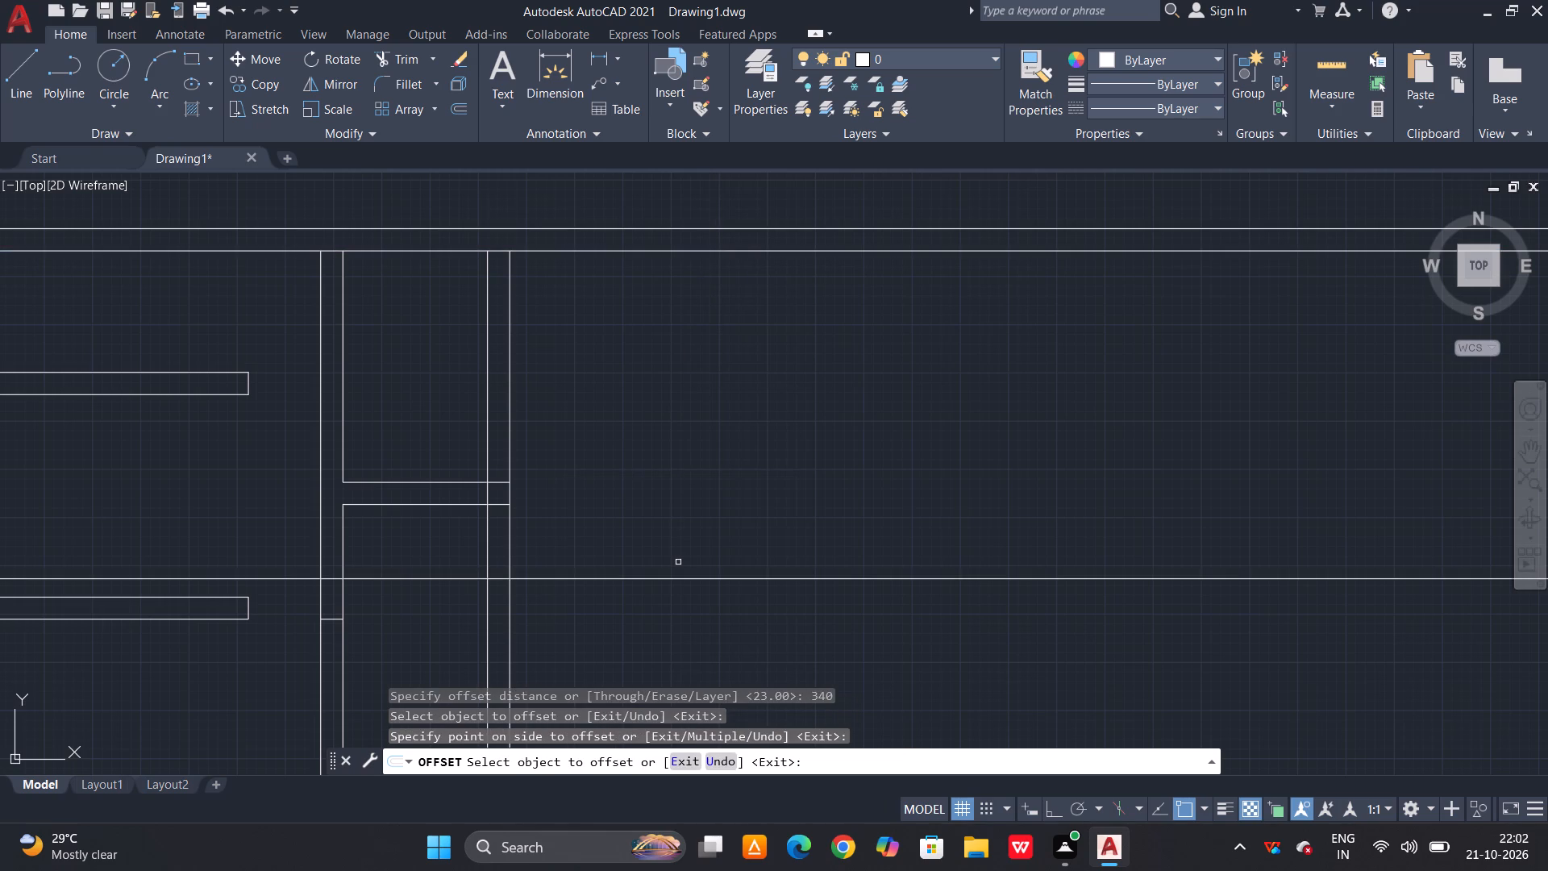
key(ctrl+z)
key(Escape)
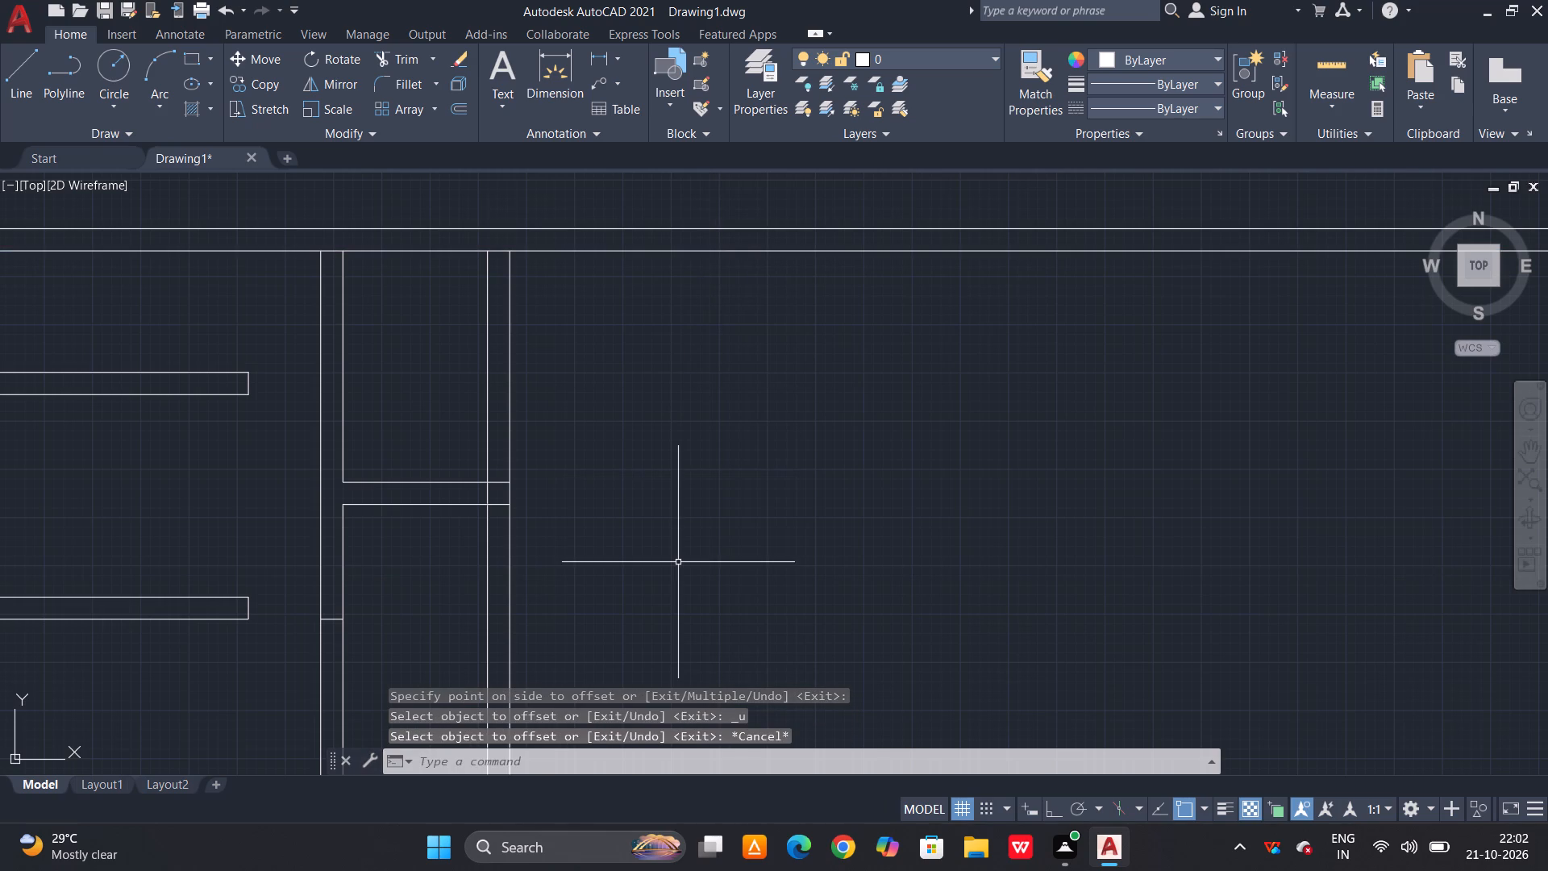
Start another Offset for the next wall line.
text(o)
key(space)
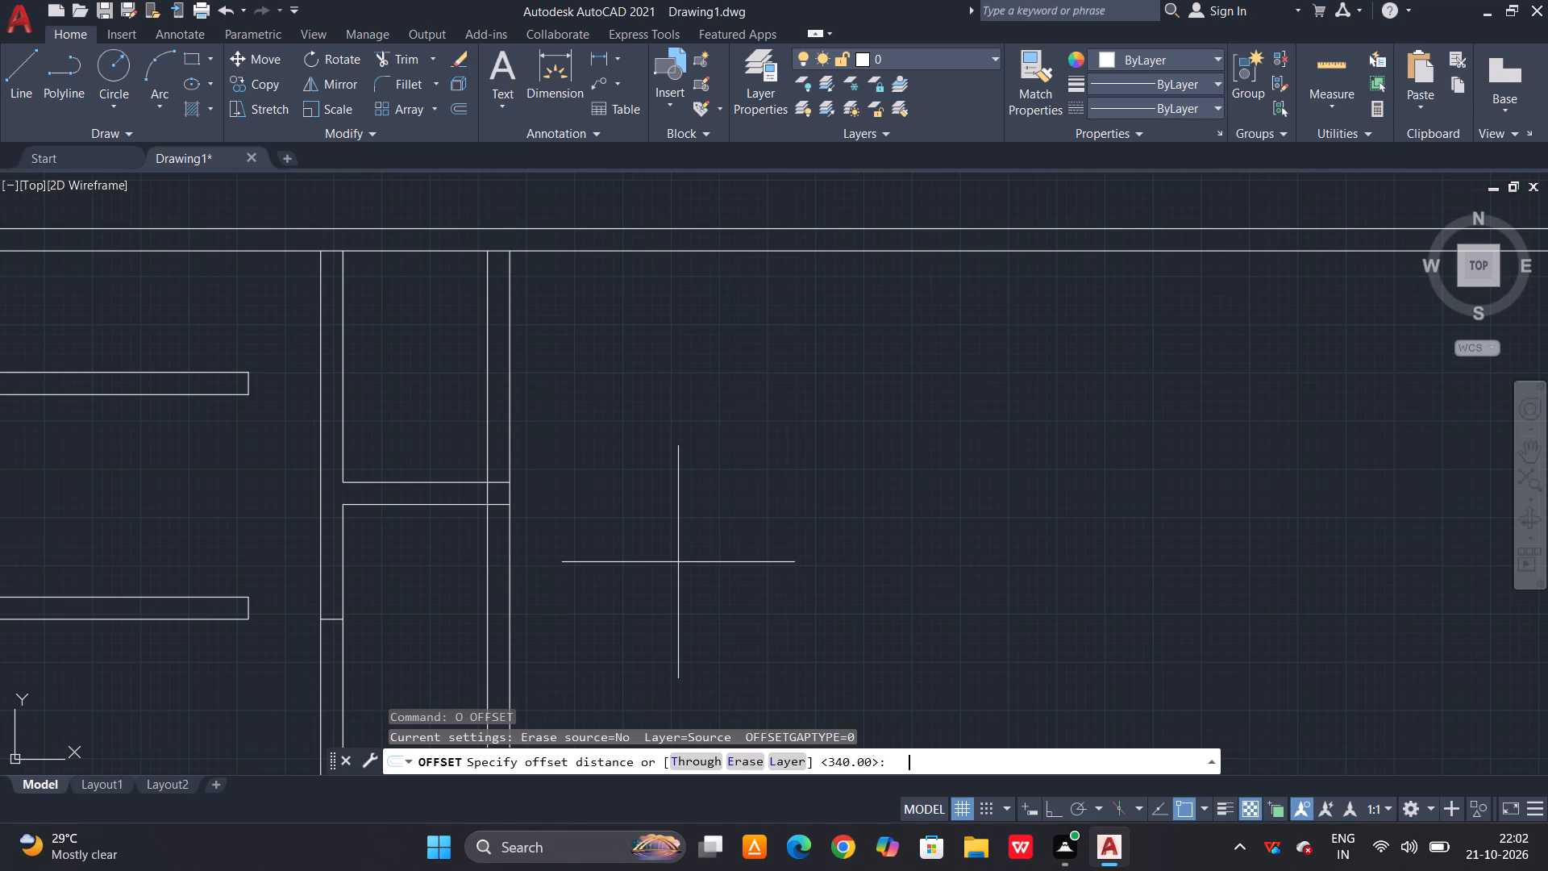
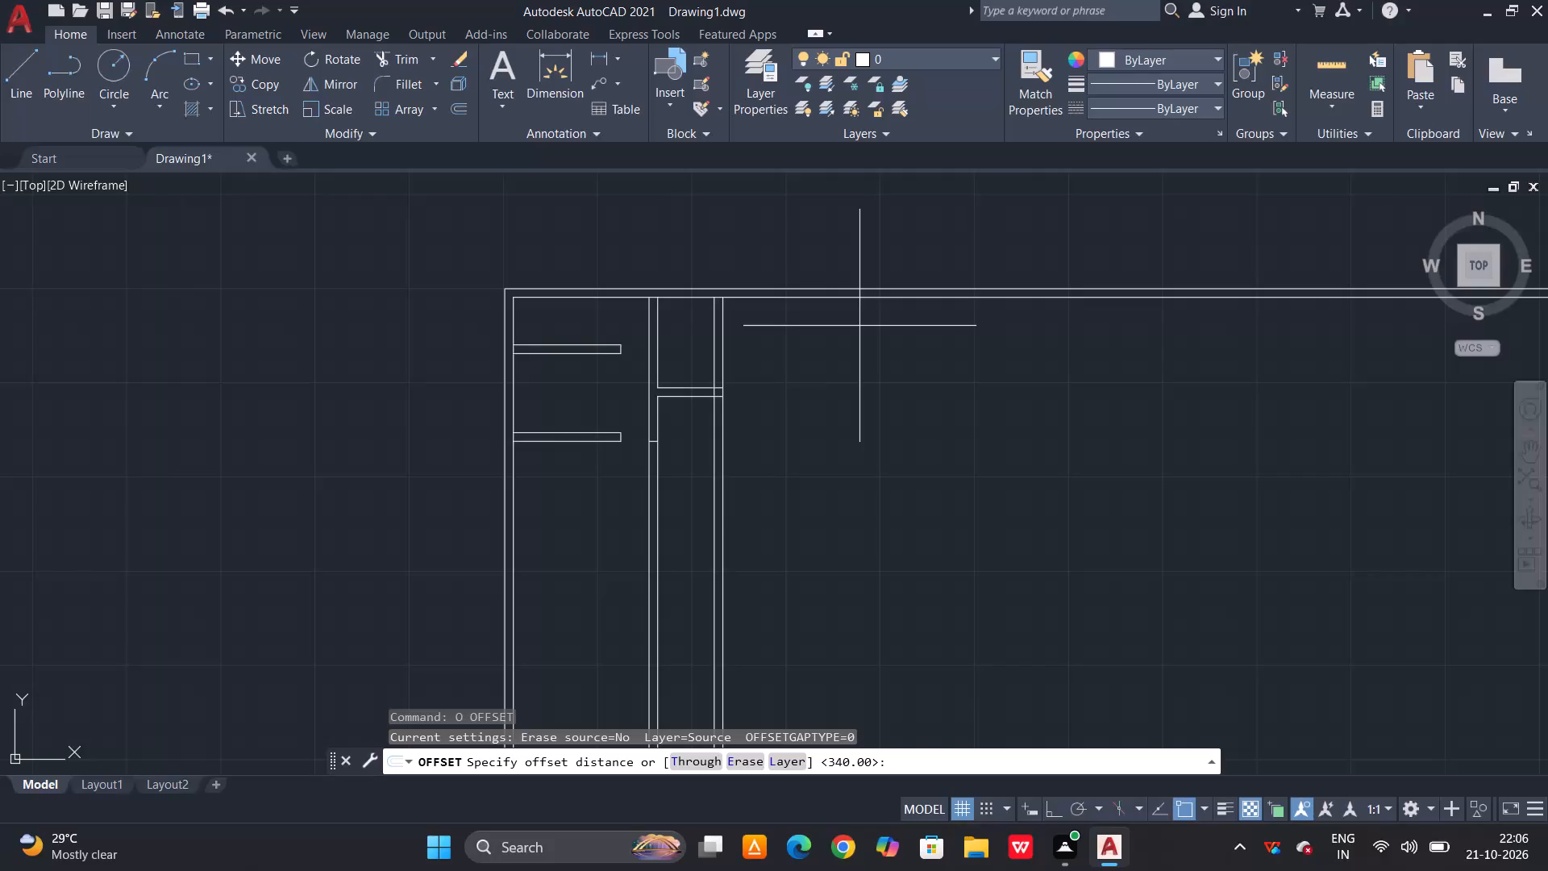
Offset the second vertical partition's right line 340 to the right.
scroll(848, 327, up, 1)
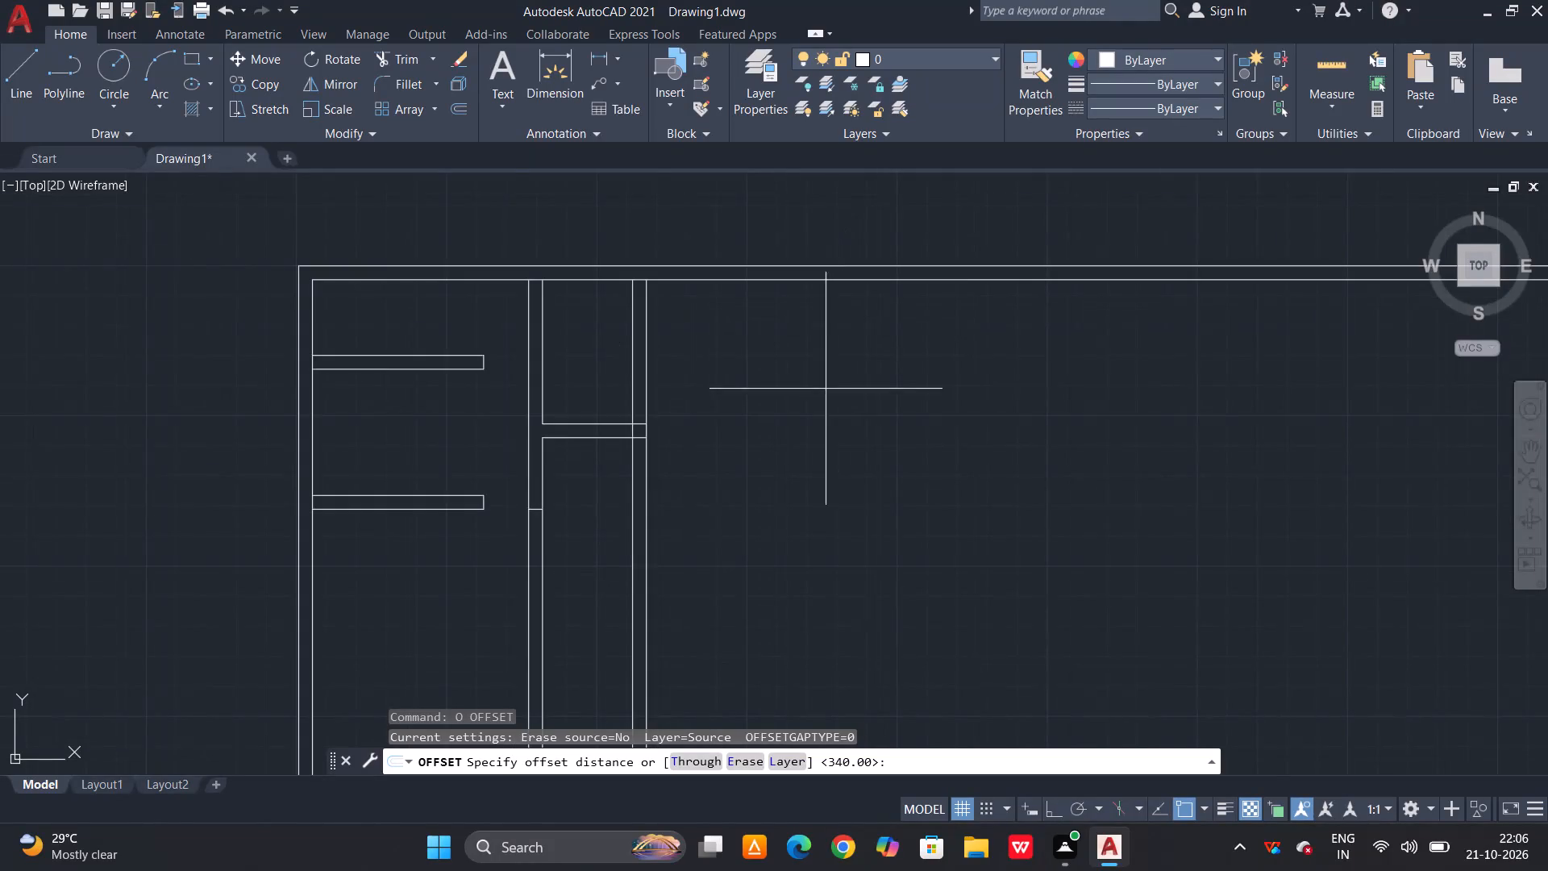
middle_drag(823, 398, 809, 544)
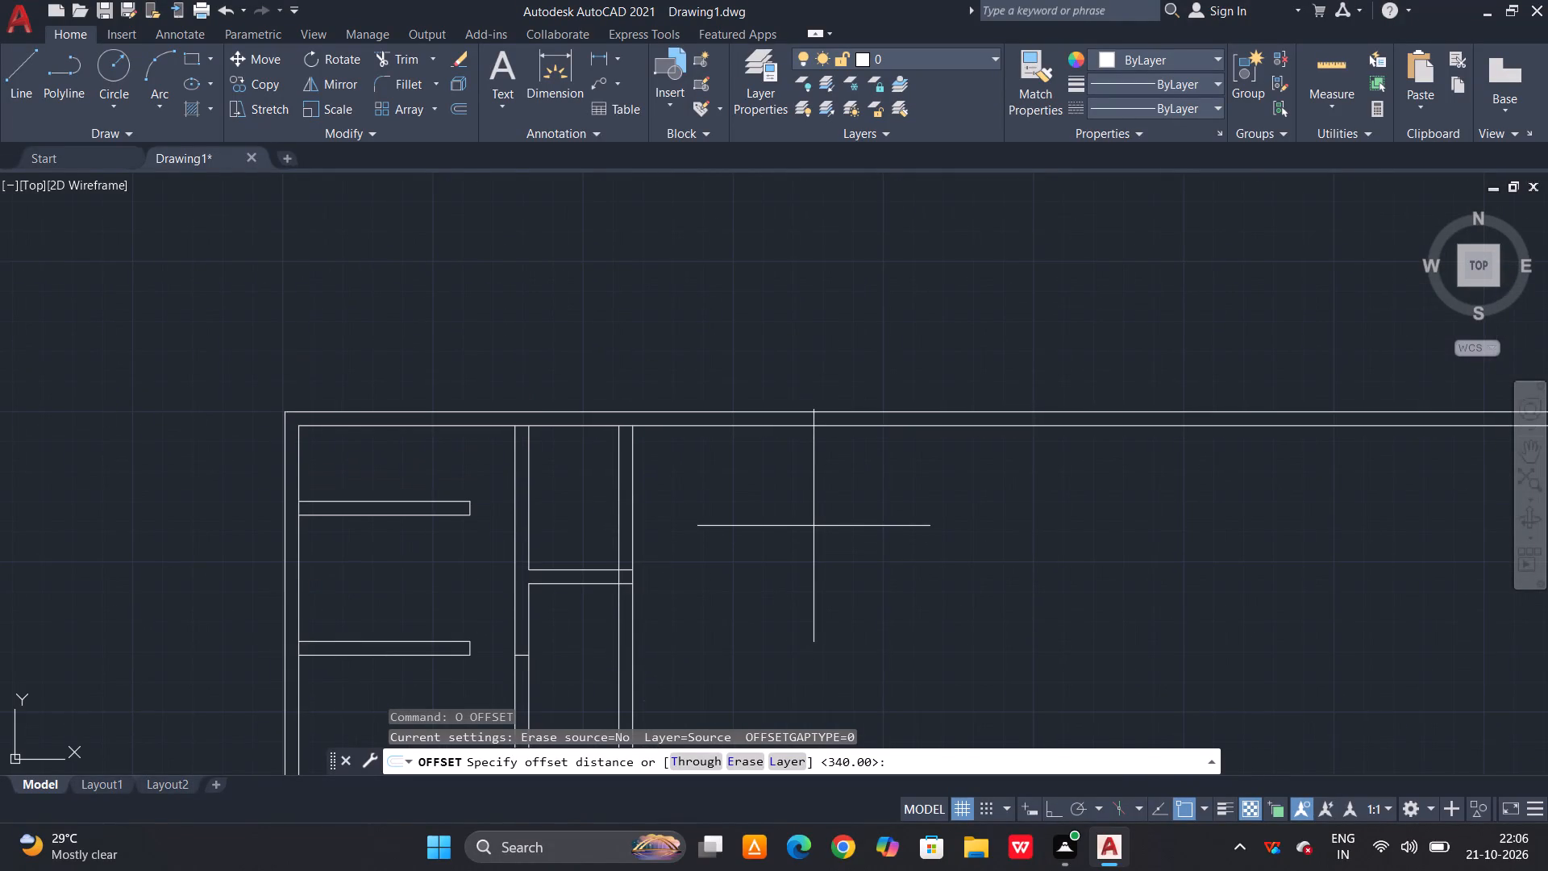
text(`o 3)
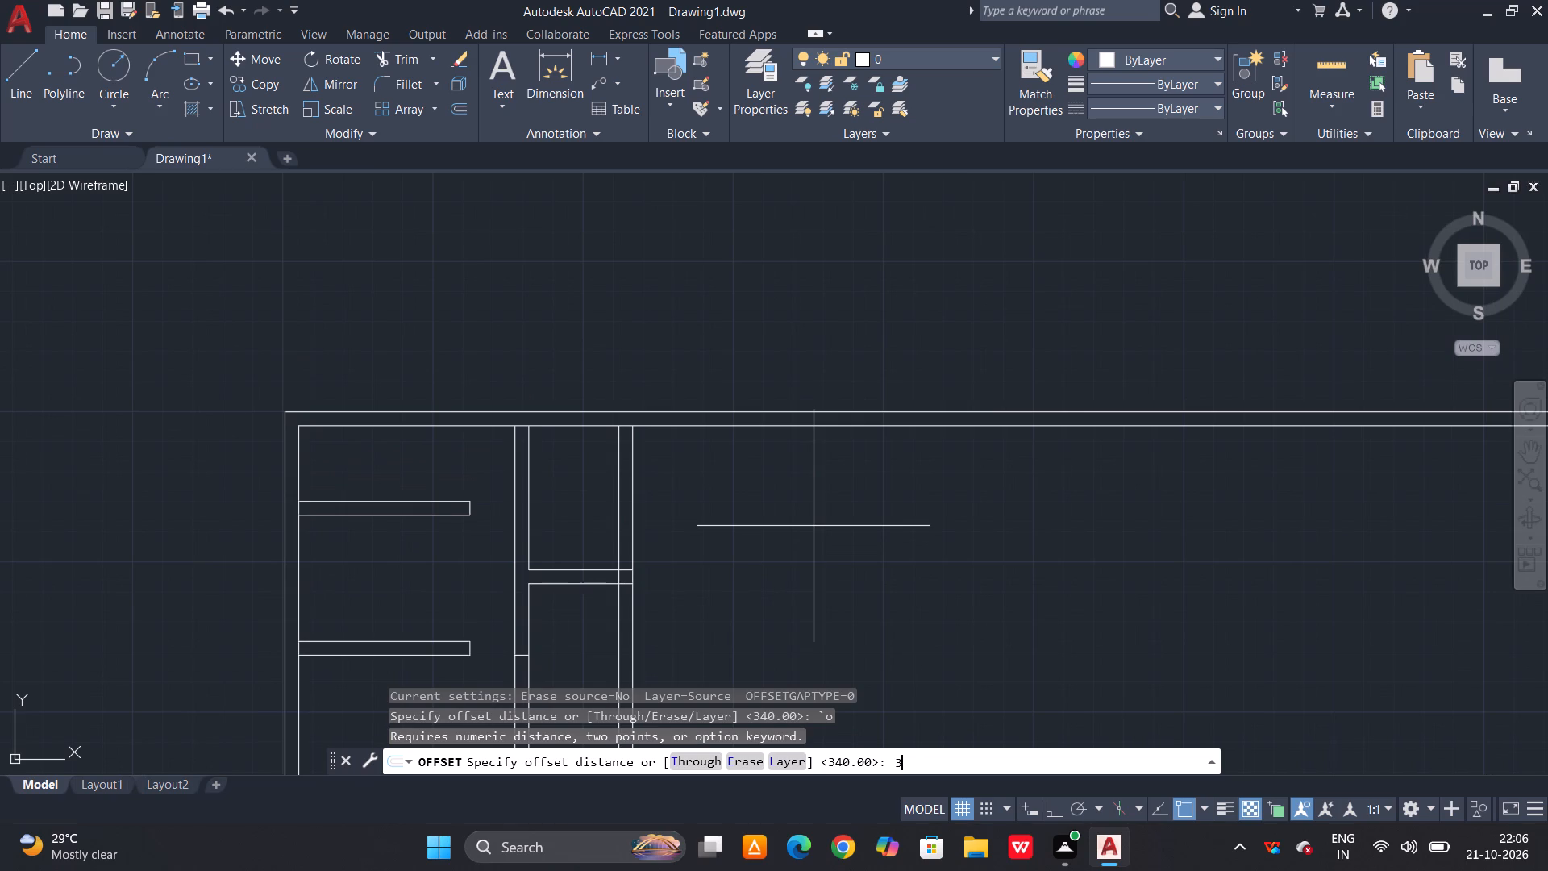
text(40)
key(space)
click(633, 531)
click(984, 523)
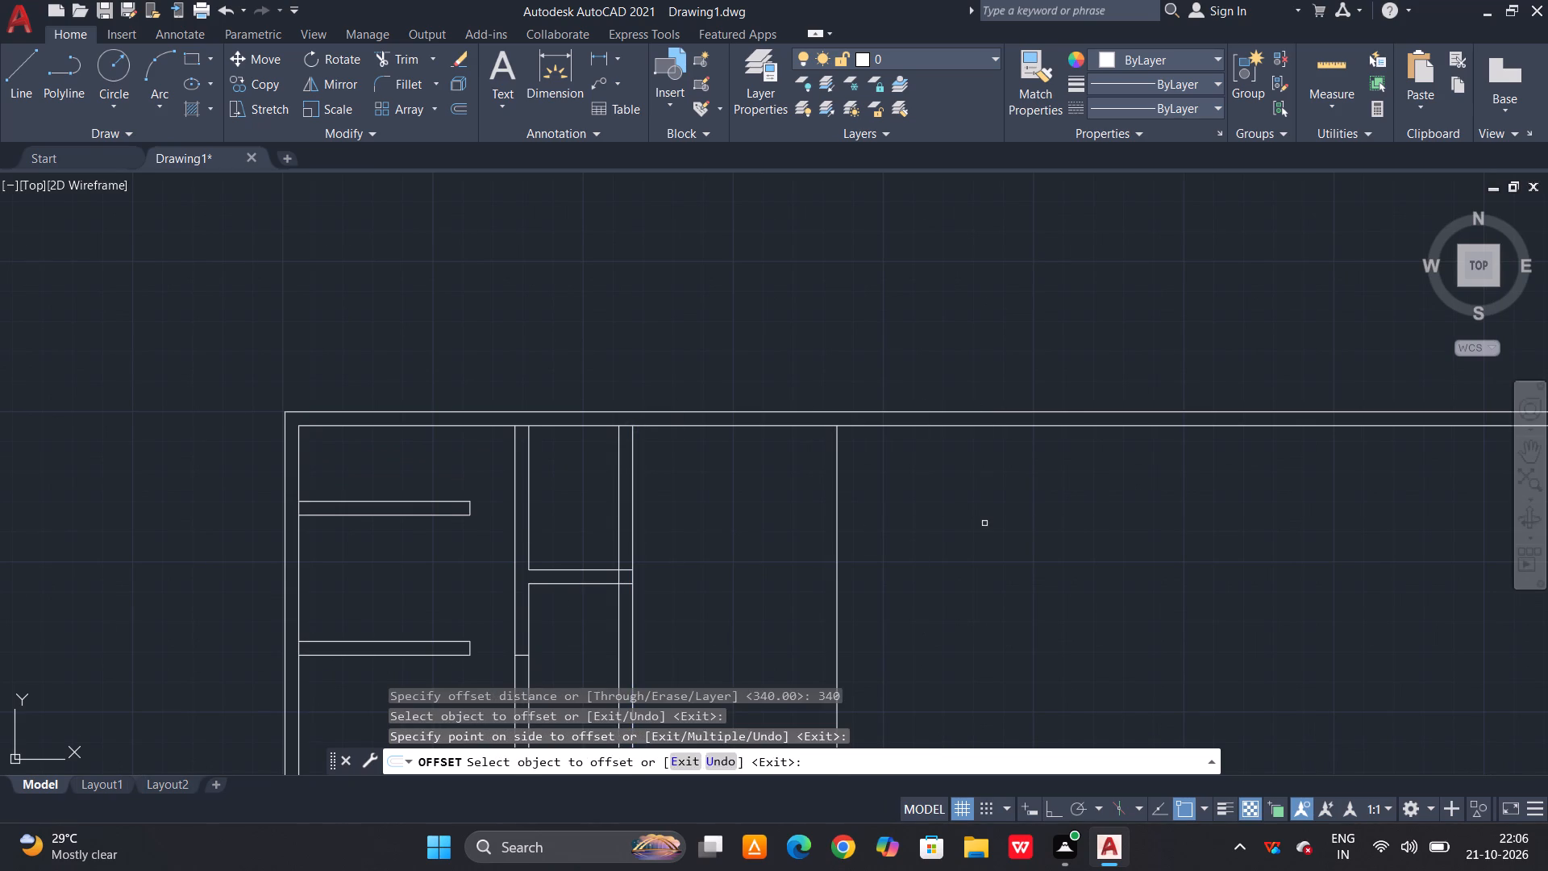
key(Escape)
Offset the inner line of the top wall 360 downward.
text(o 360)
key(space)
click(818, 426)
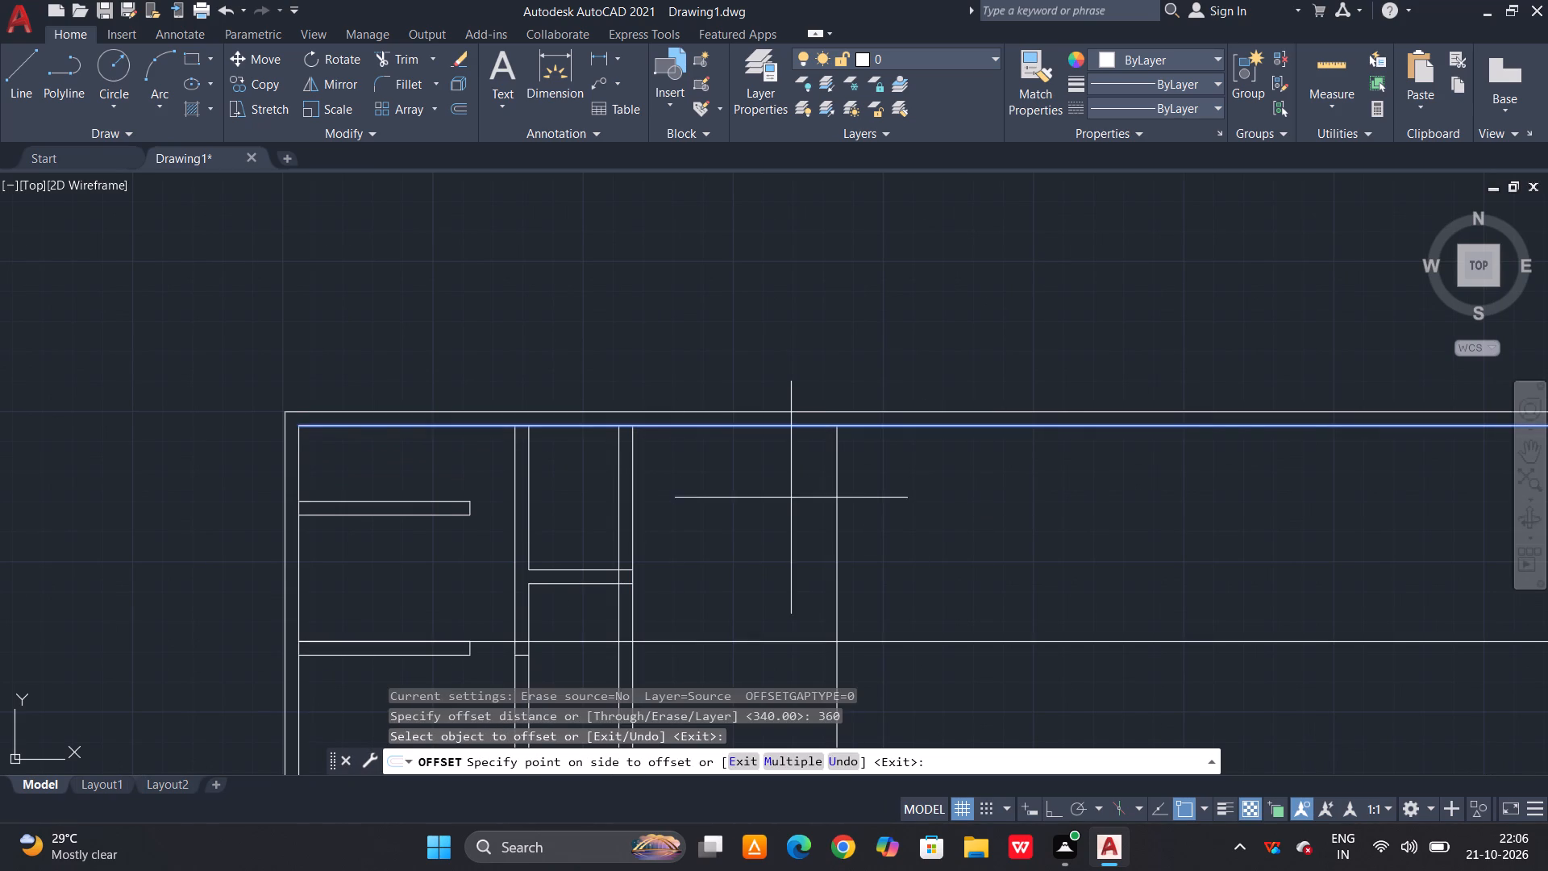
click(789, 509)
scroll(534, 669, up, 2)
key(Escape)
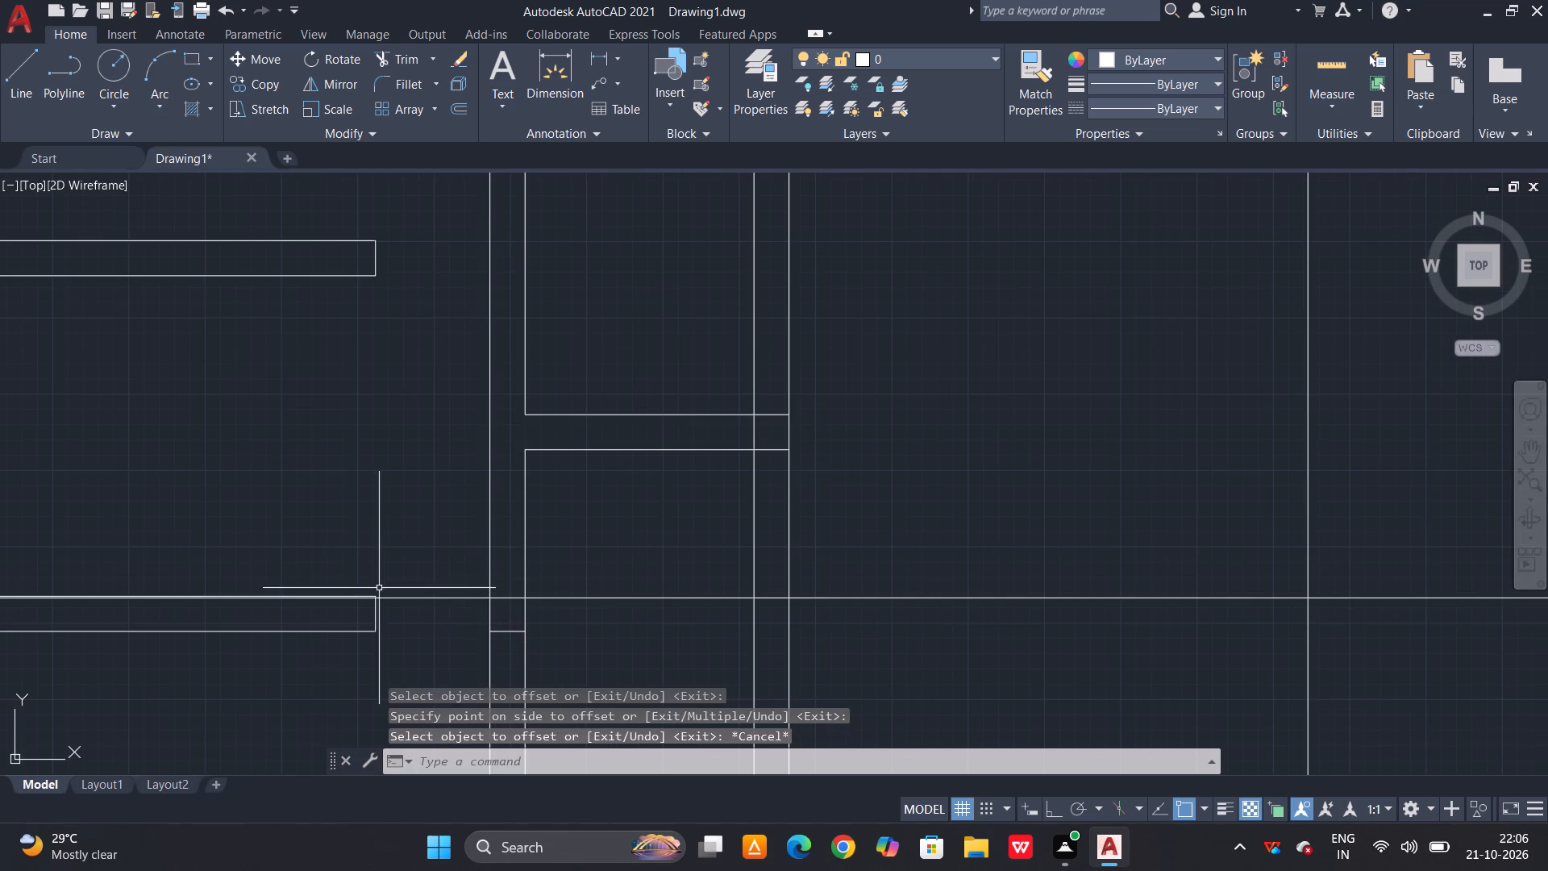
Delete the two old horizontal lines of the lower stub wall, leaving its short vertical end line.
scroll(379, 588, up, 2)
scroll(393, 573, down, 1)
middle_drag(357, 629, 767, 538)
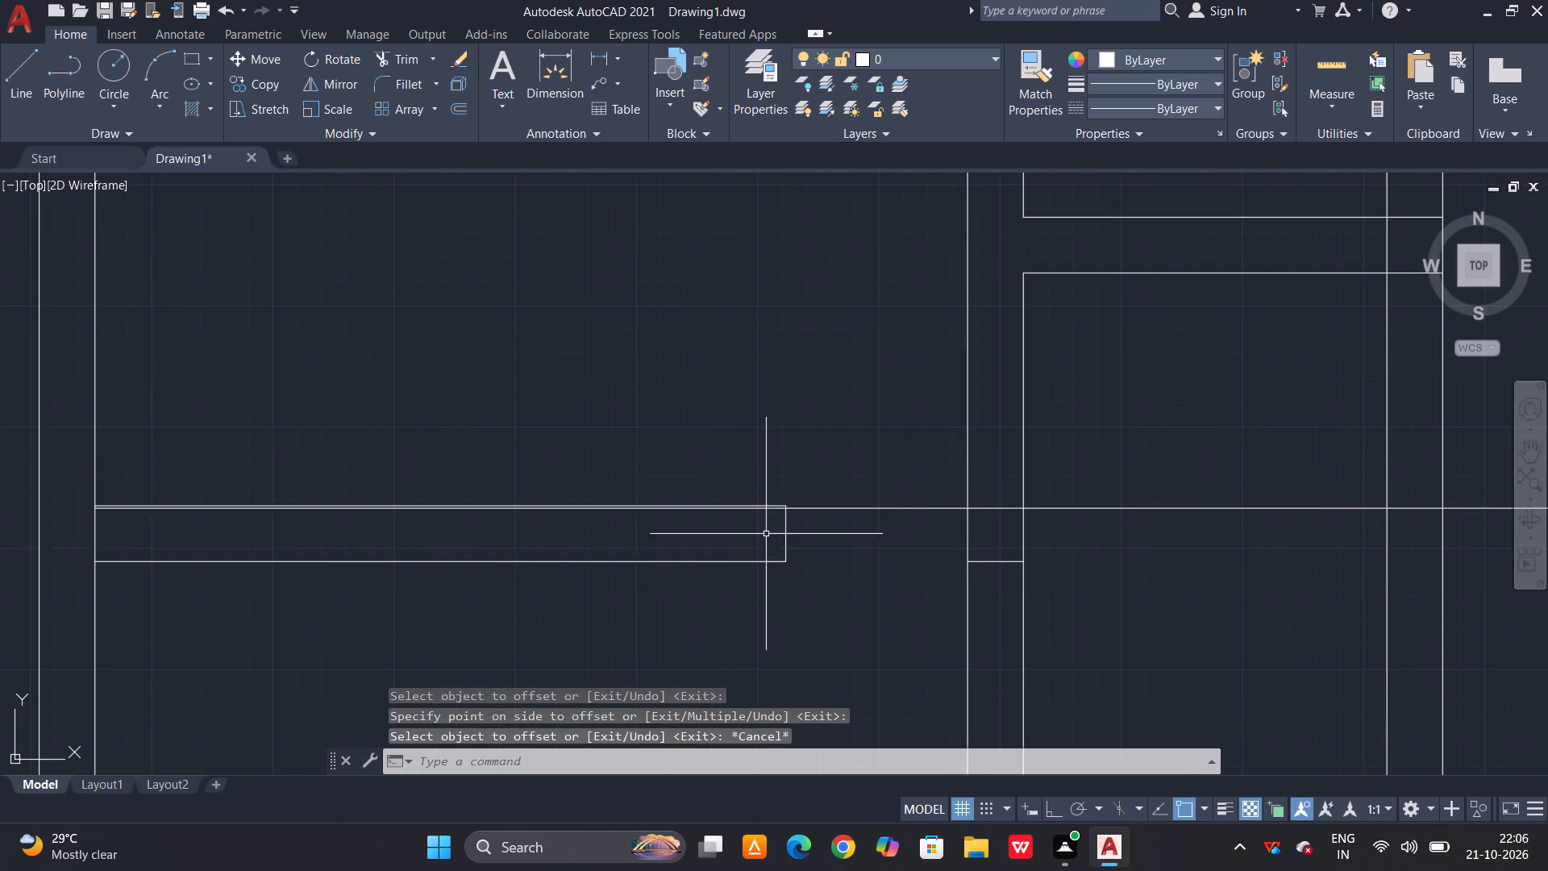
scroll(583, 511, up, 2)
scroll(710, 498, down, 3)
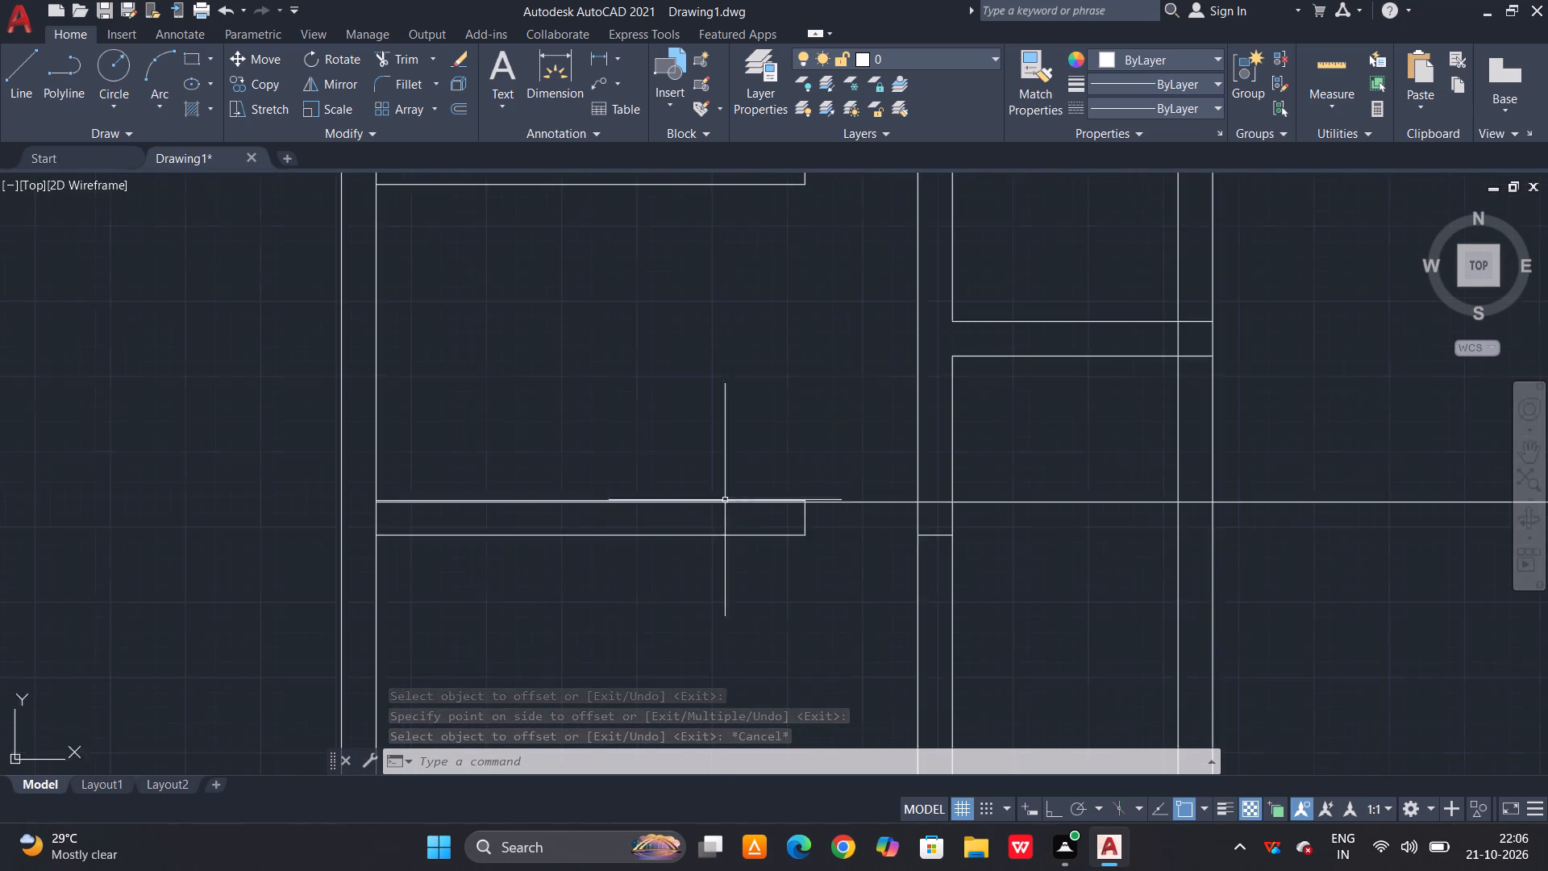
scroll(733, 500, down, 2)
scroll(734, 502, up, 2)
scroll(834, 437, down, 1)
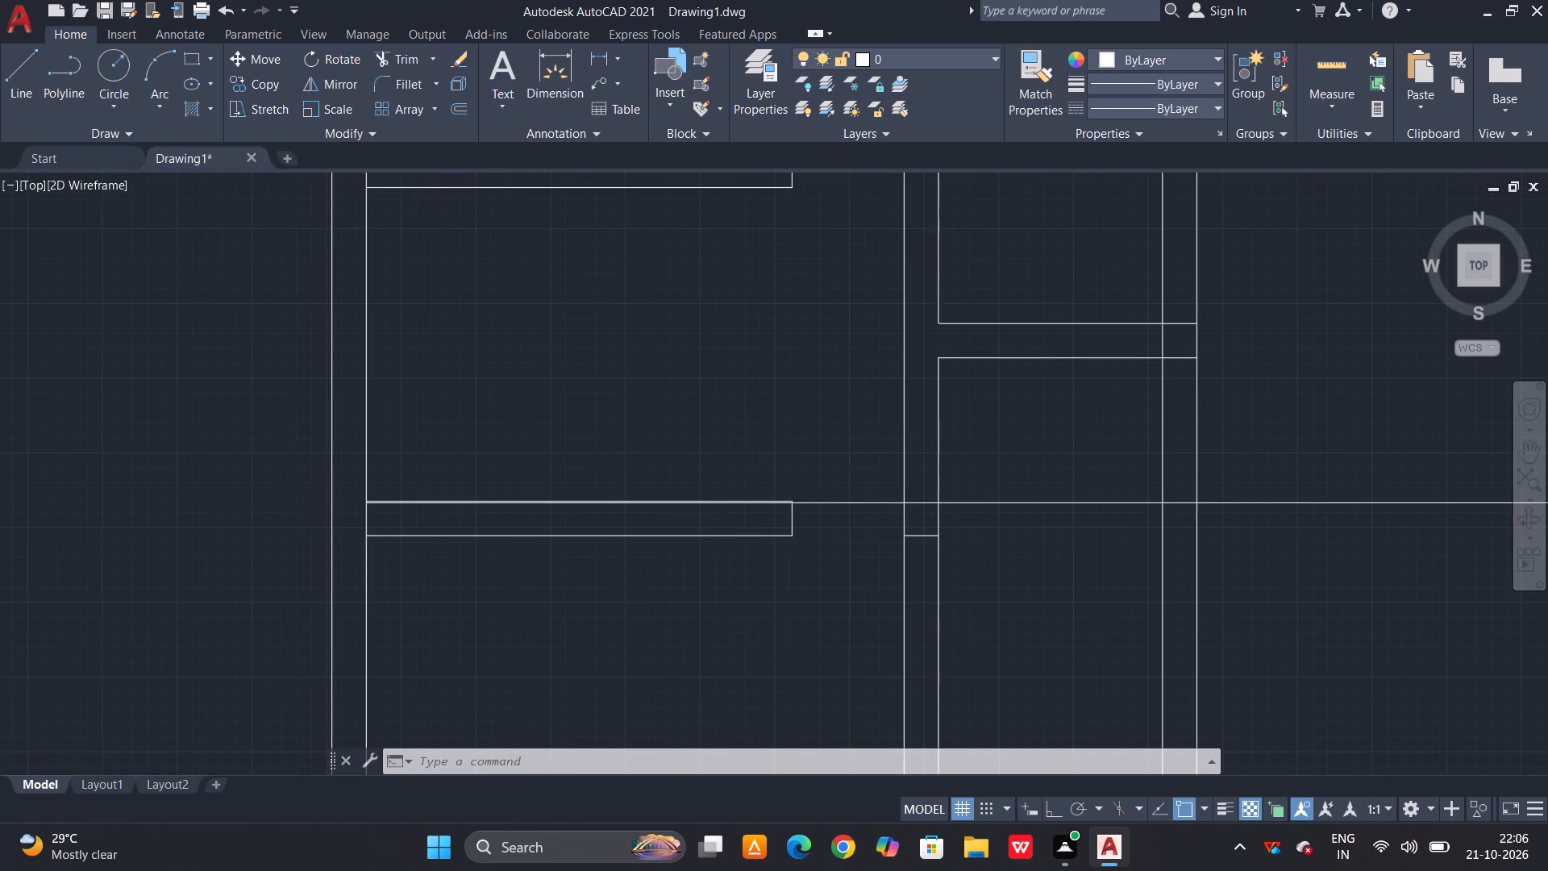
scroll(814, 486, up, 5)
click(709, 399)
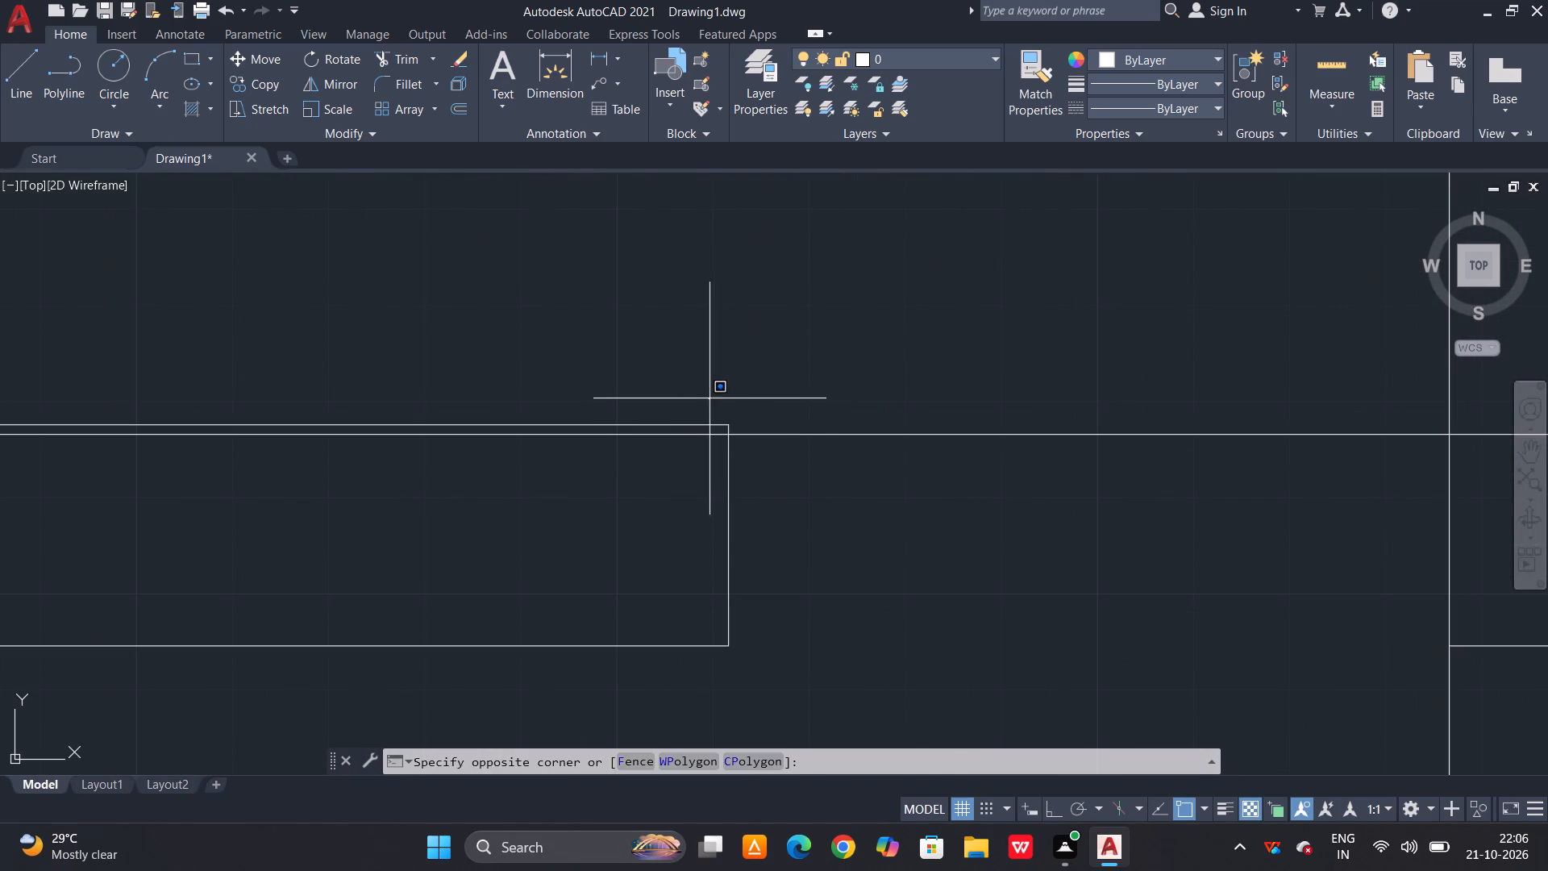
click(709, 431)
drag(652, 605, 649, 613)
click(599, 661)
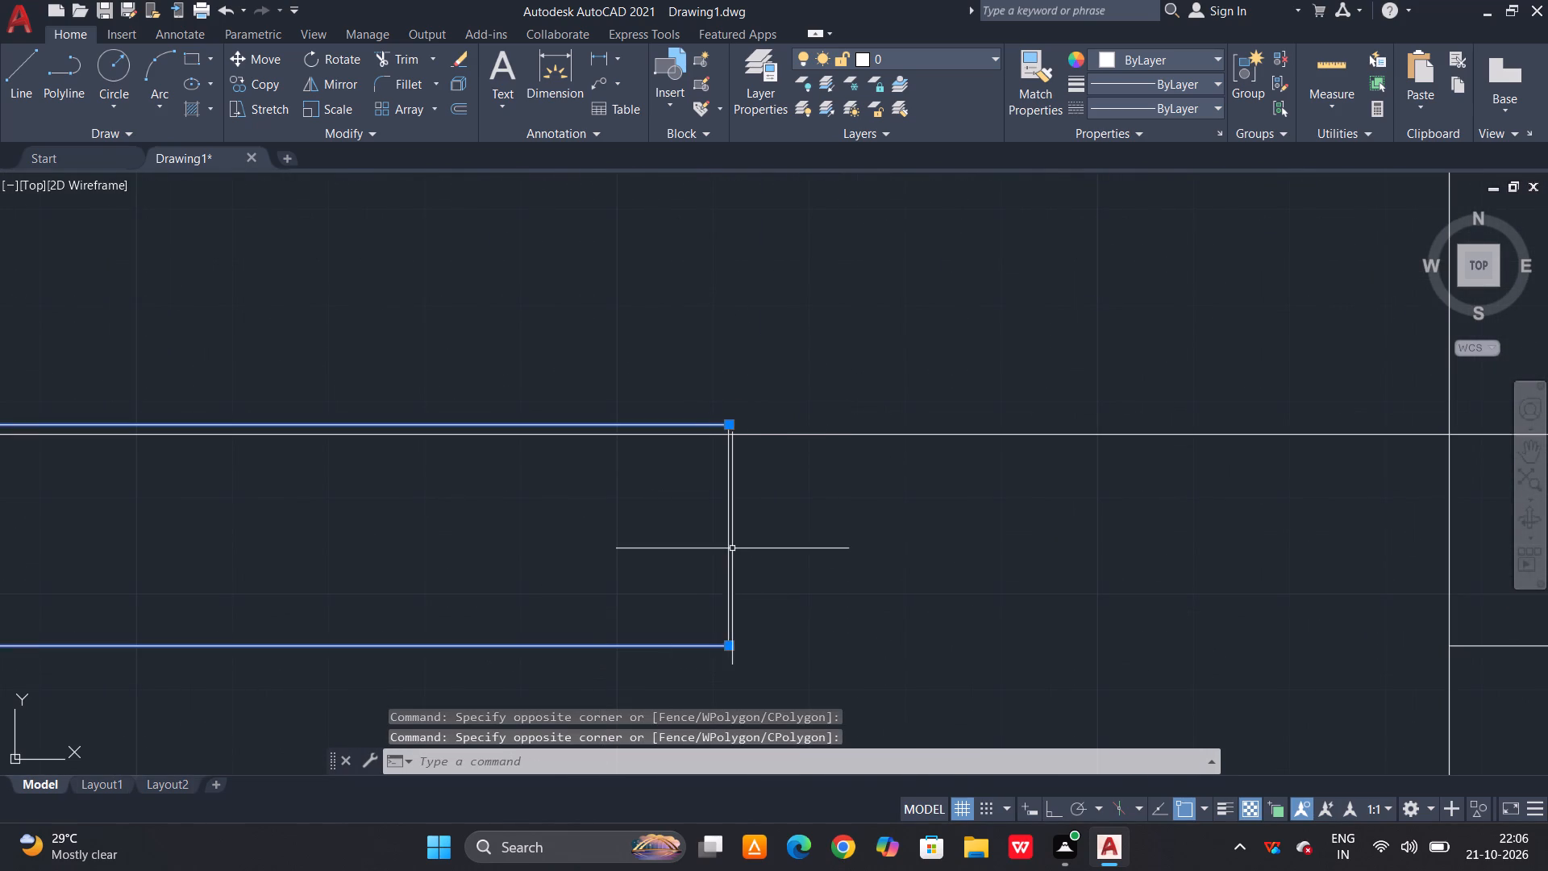
key(Delete)
Offset the new long horizontal line 23 downward to form the wall thickness.
scroll(803, 489, down, 2)
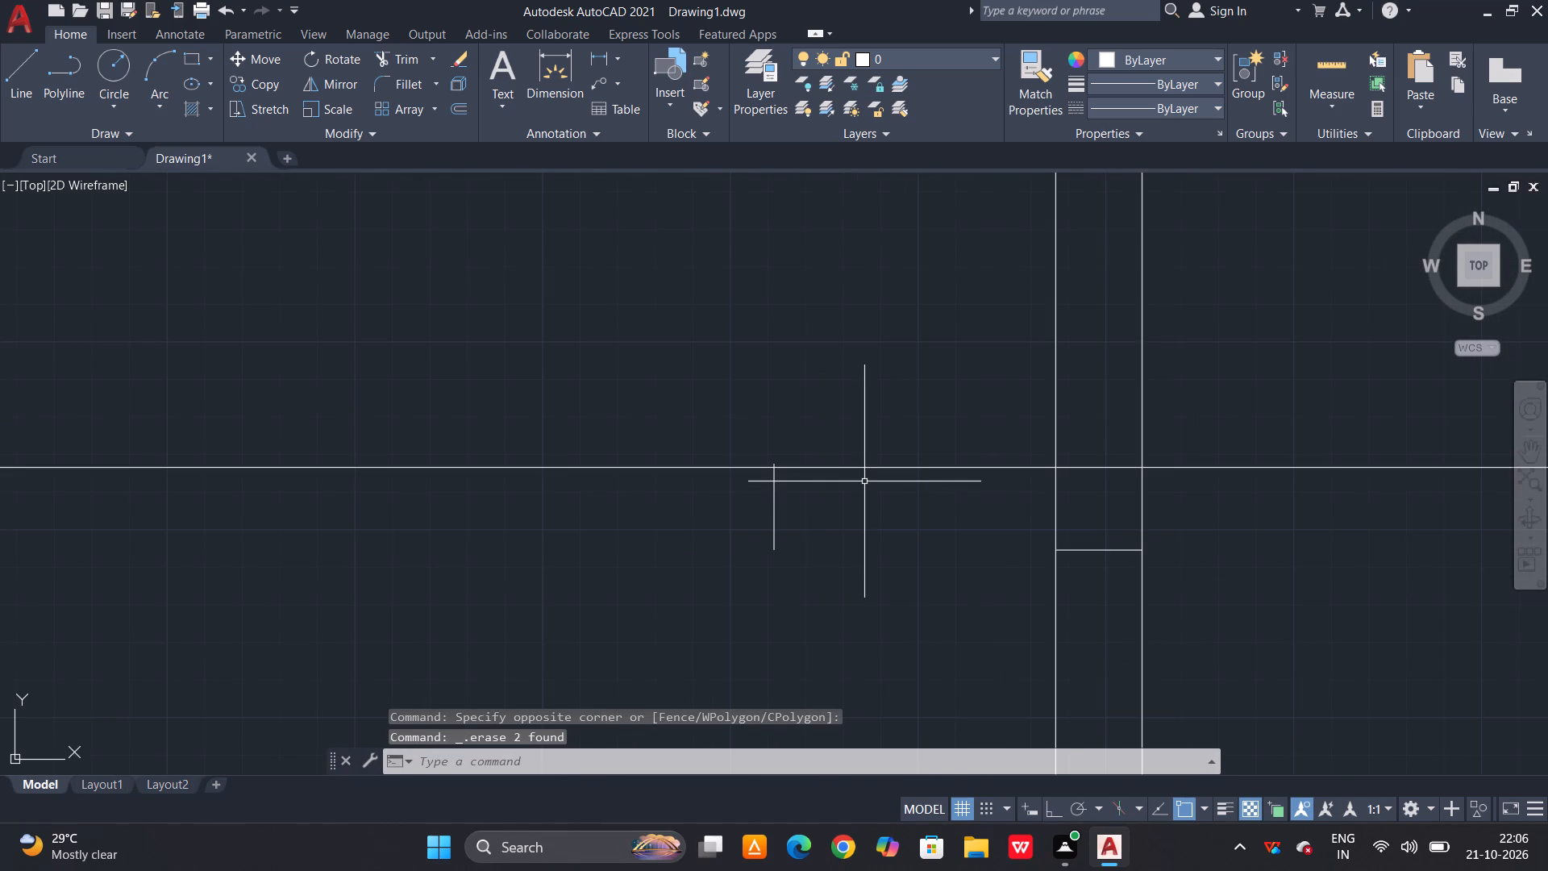
text(o 23v)
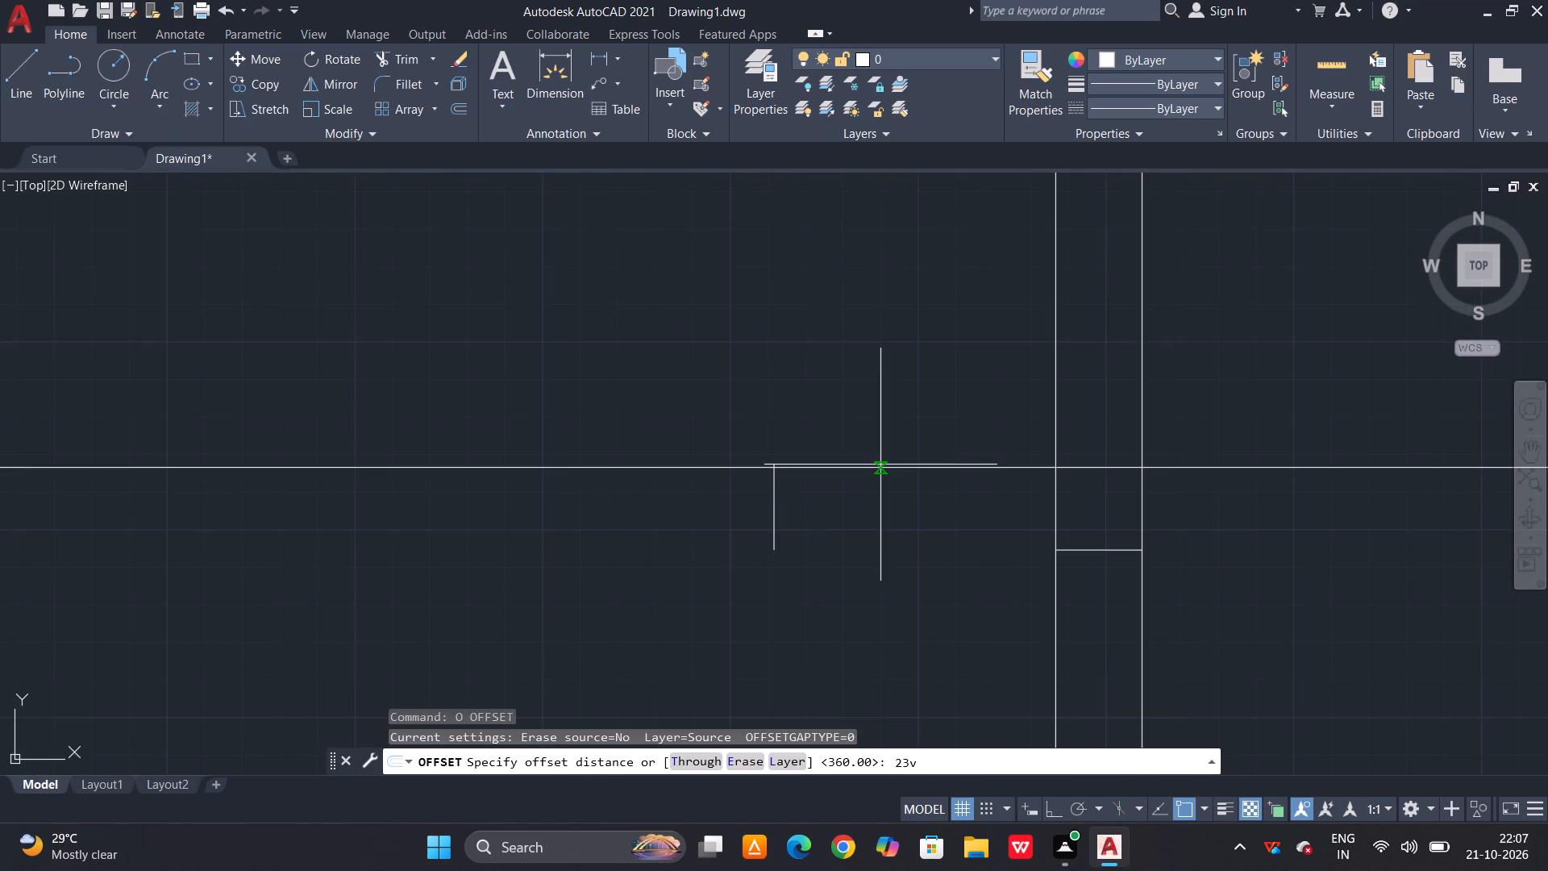
key(BackSpace)
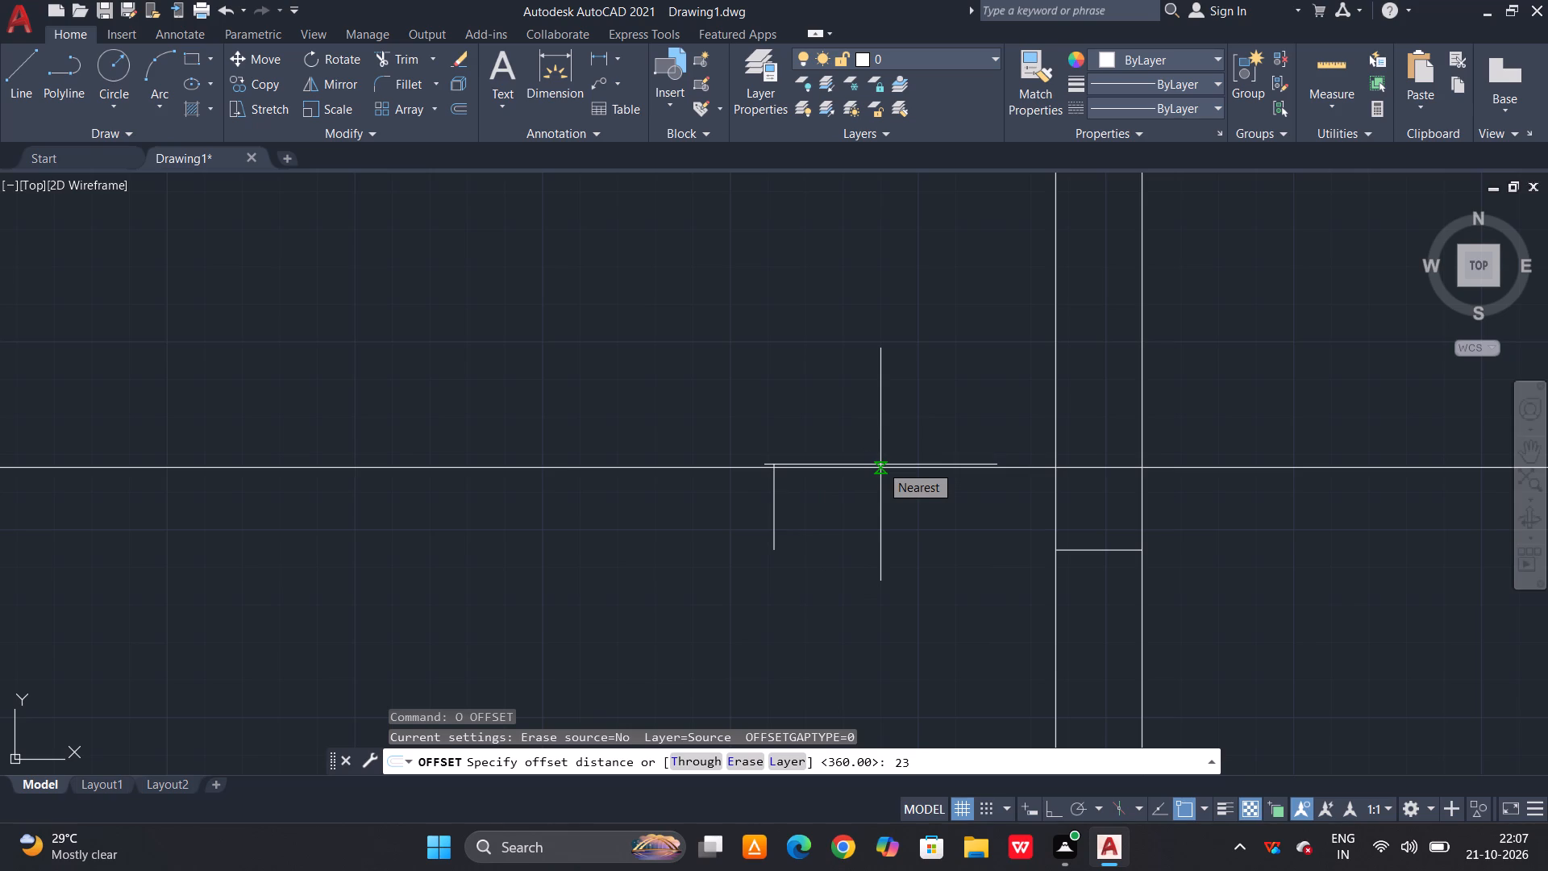
key(space)
click(883, 469)
click(855, 530)
scroll(777, 478, up, 2)
key(Escape)
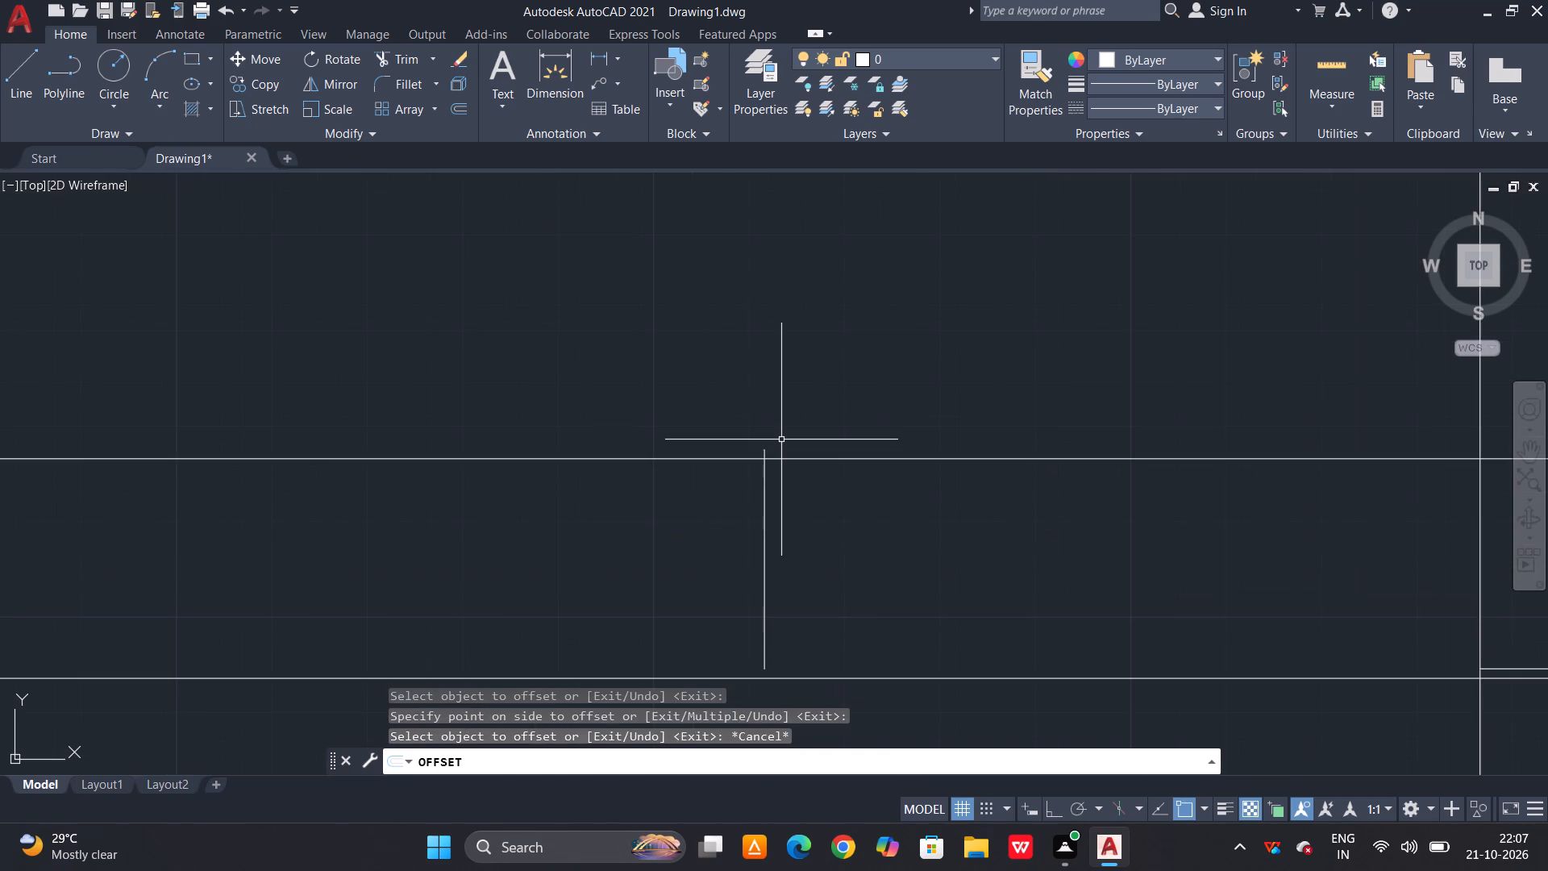
Extend the lower stub wall's end line down to the new lower line and trim its excess above the upper line.
text(ex)
key(space)
key(space)
click(763, 452)
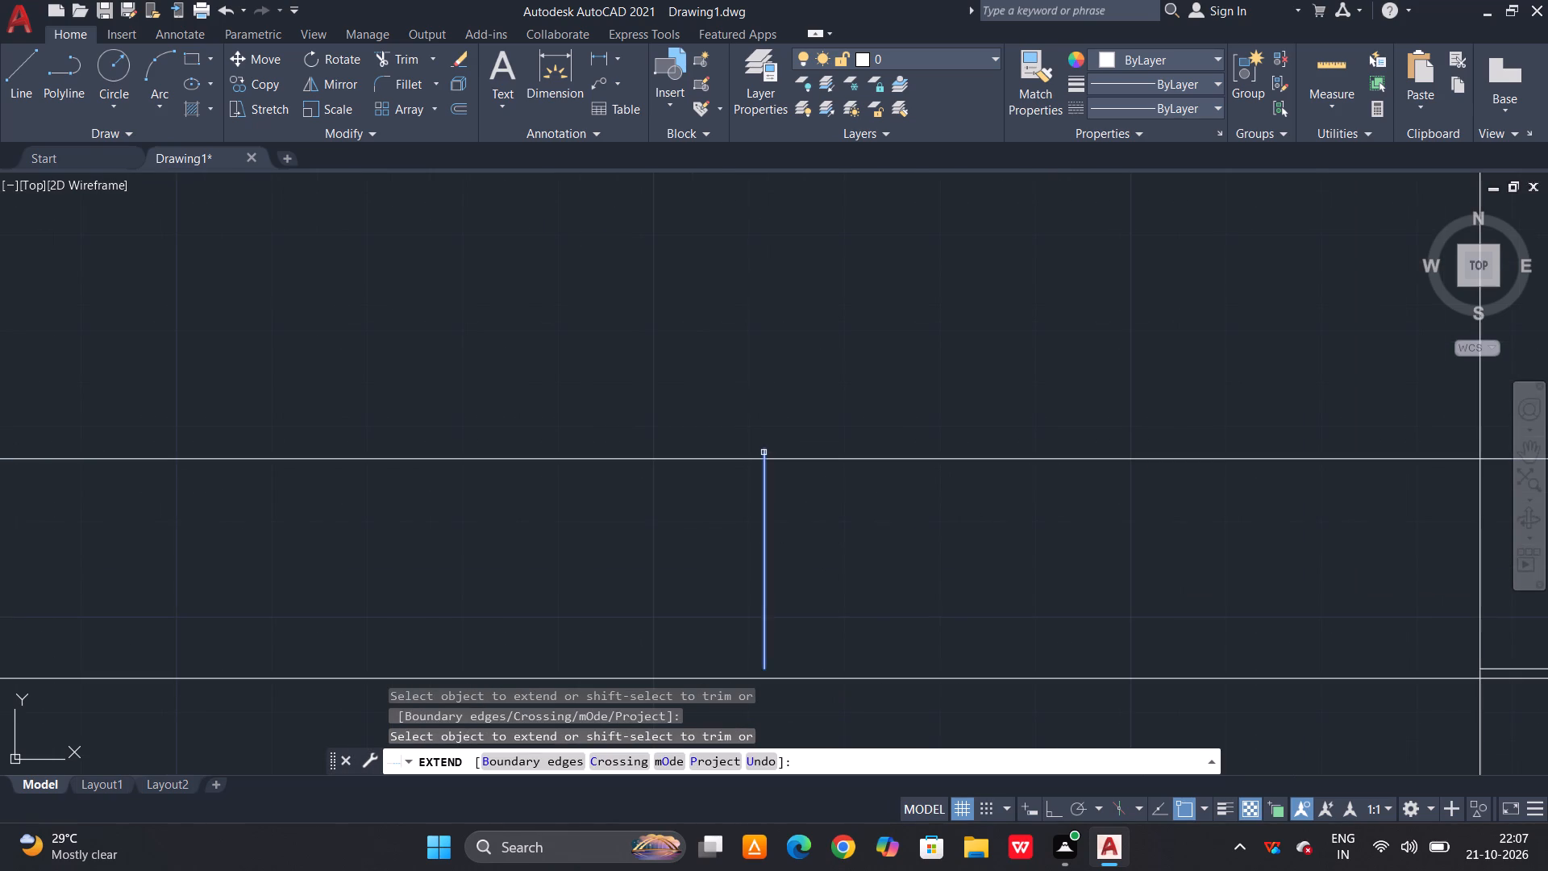
click(765, 640)
key(Escape)
text(tr)
key(space)
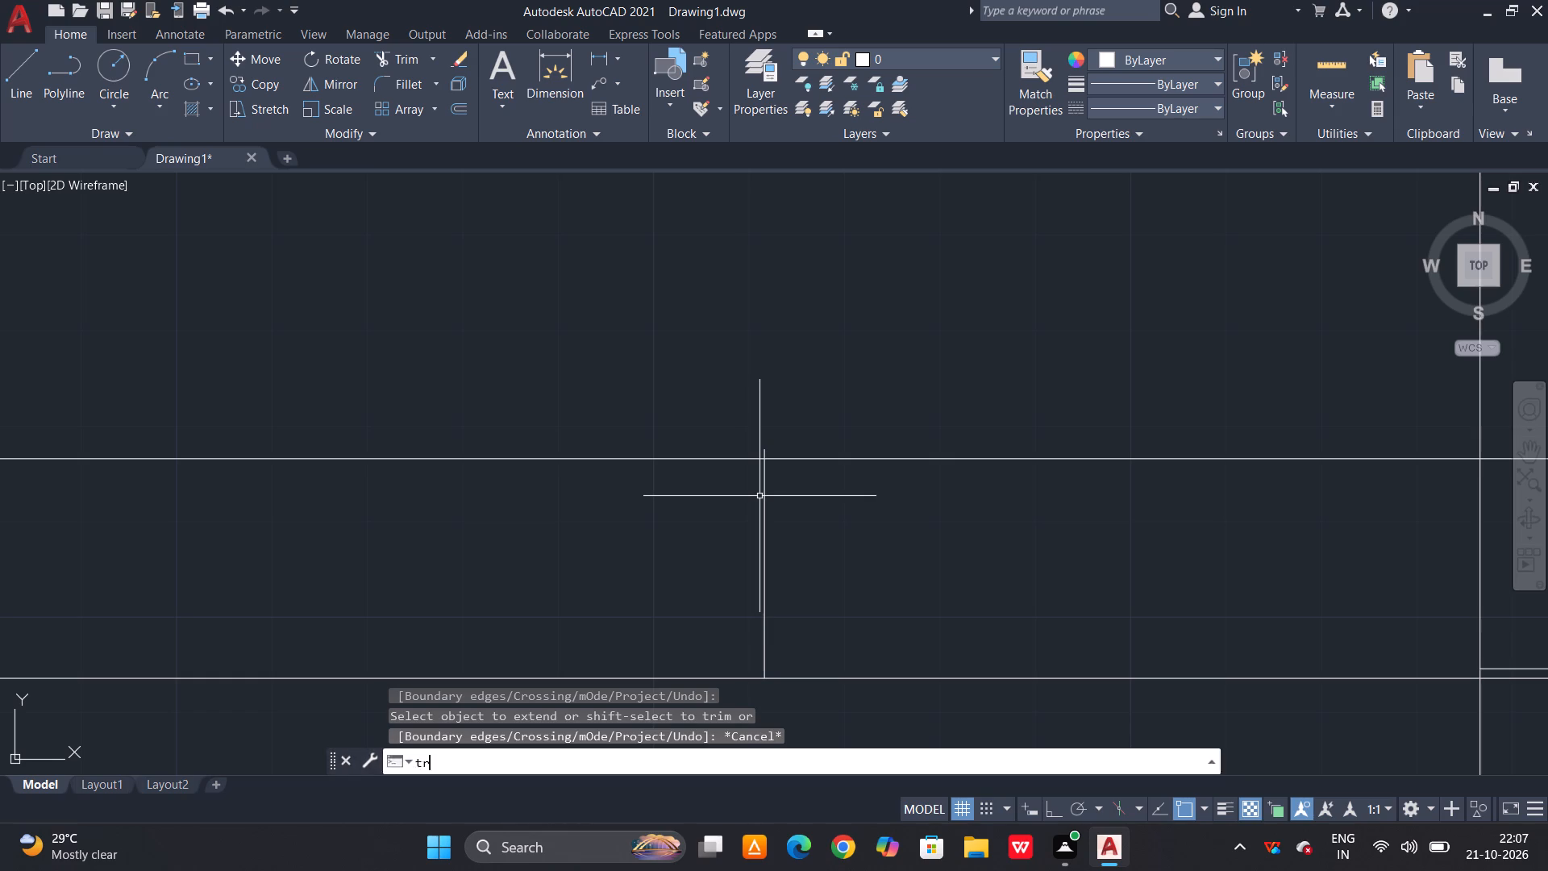
key(space)
click(764, 450)
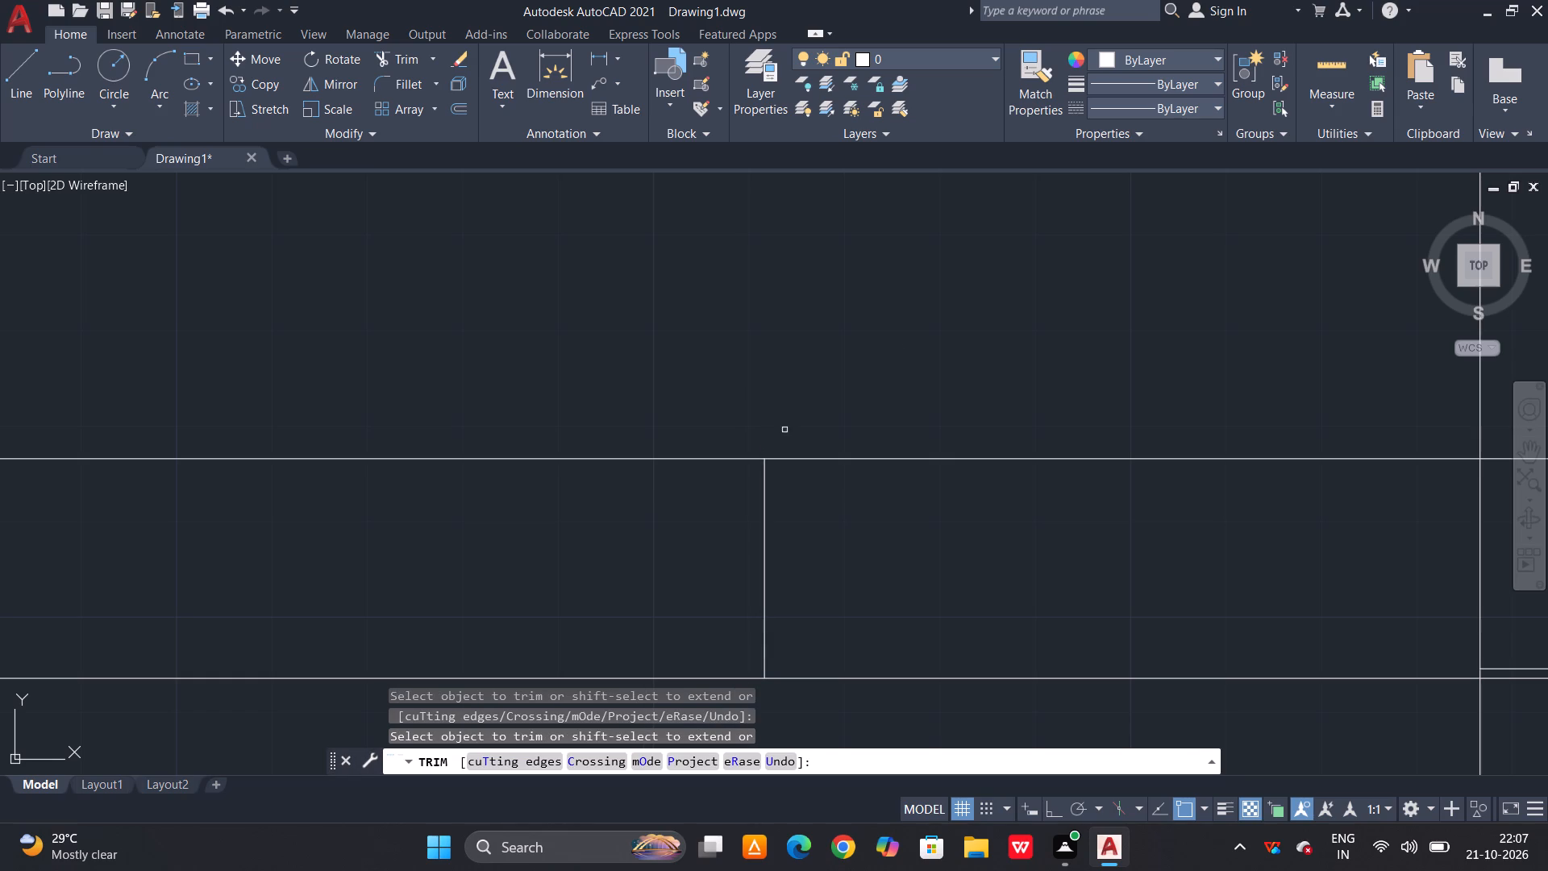
Trim both long horizontal lines between the lower stub wall's end and the first vertical partition to form the opening.
drag(1040, 338, 1045, 395)
scroll(977, 568, down, 3)
click(977, 627)
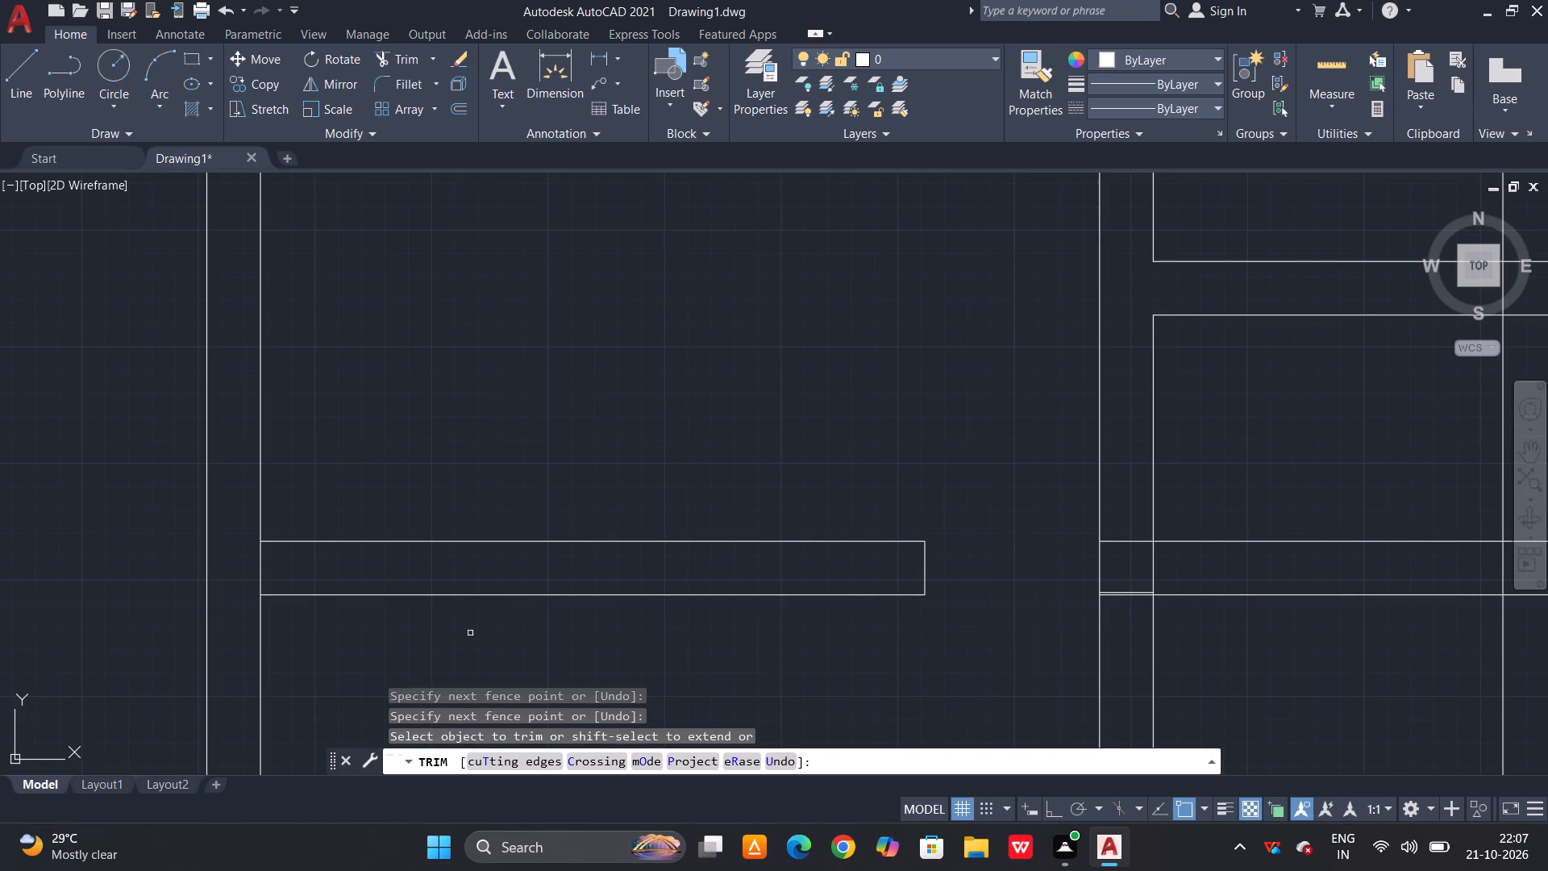
scroll(355, 521, down, 1)
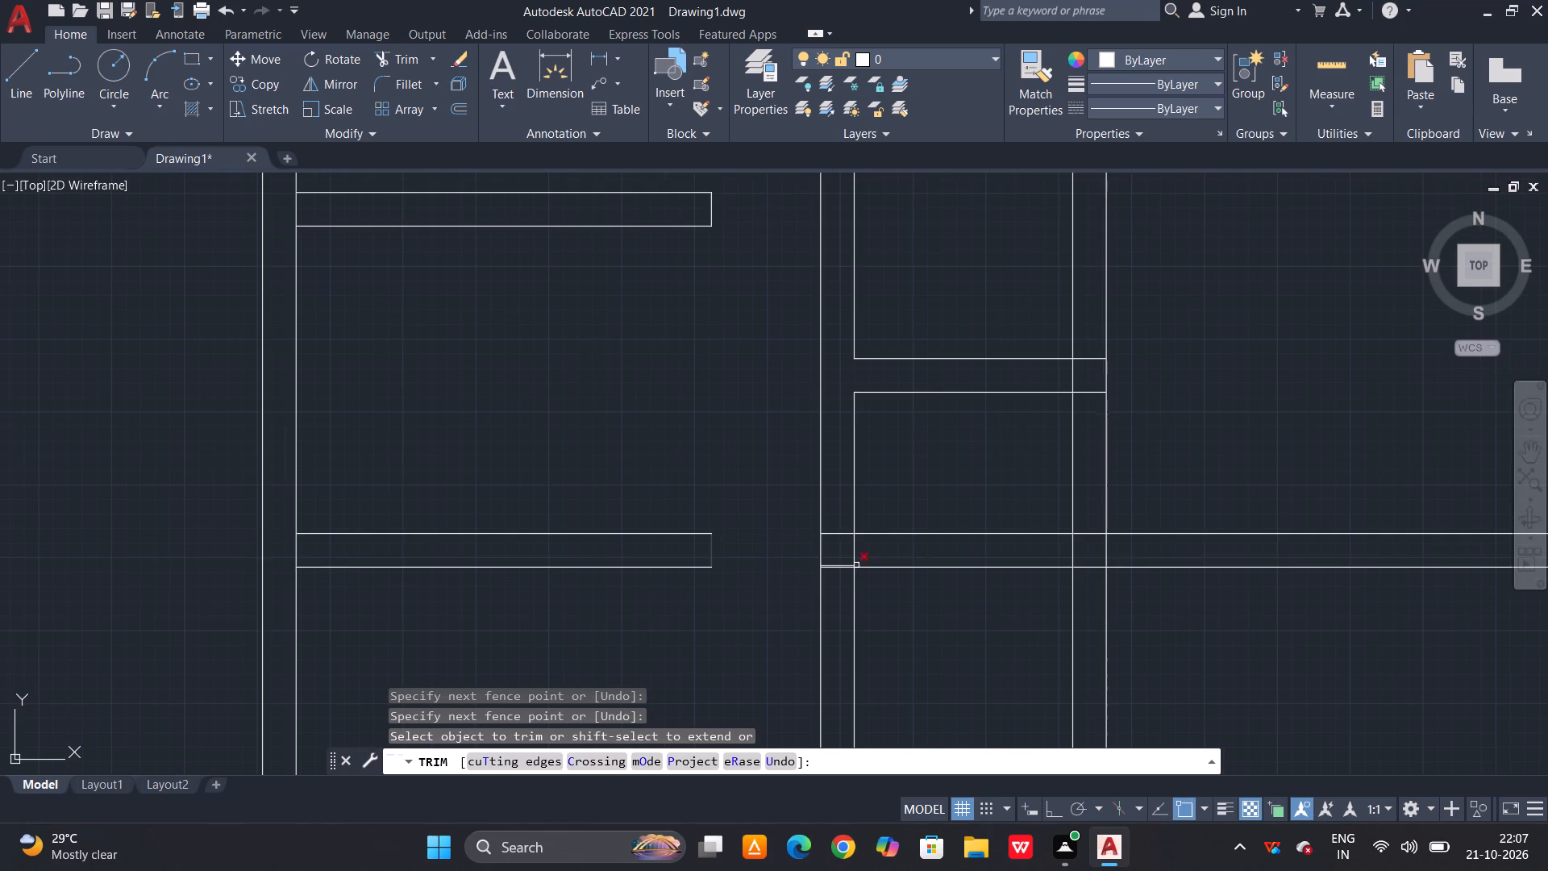
middle_drag(971, 632, 971, 631)
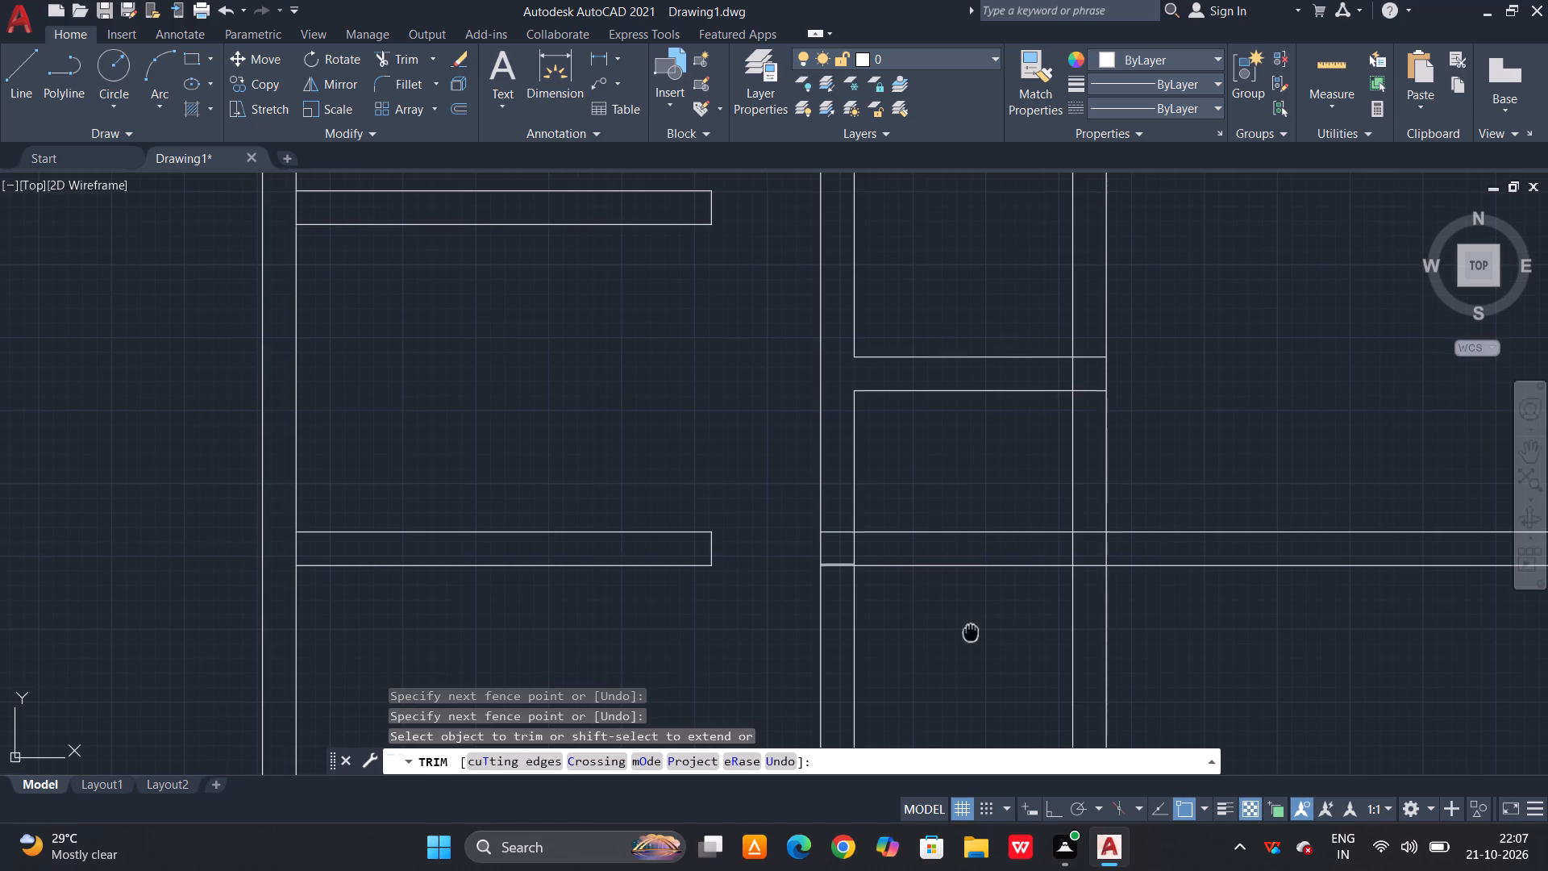
middle_drag(971, 631, 616, 679)
scroll(913, 605, down, 2)
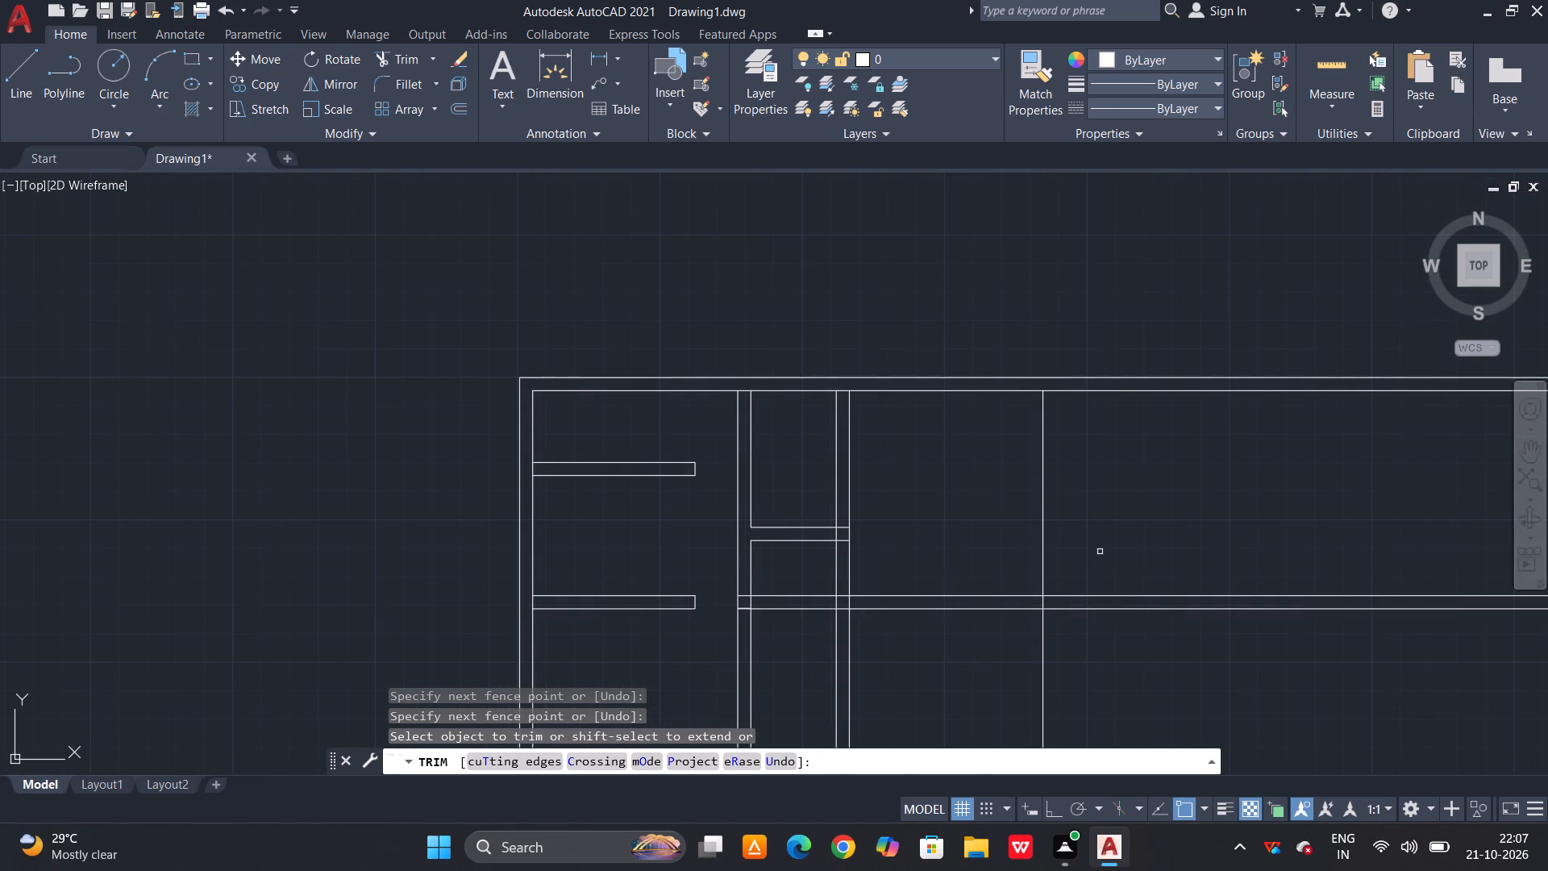
key(Escape)
Offset the new third vertical partition line 23 to the right.
text(o 23)
key(space)
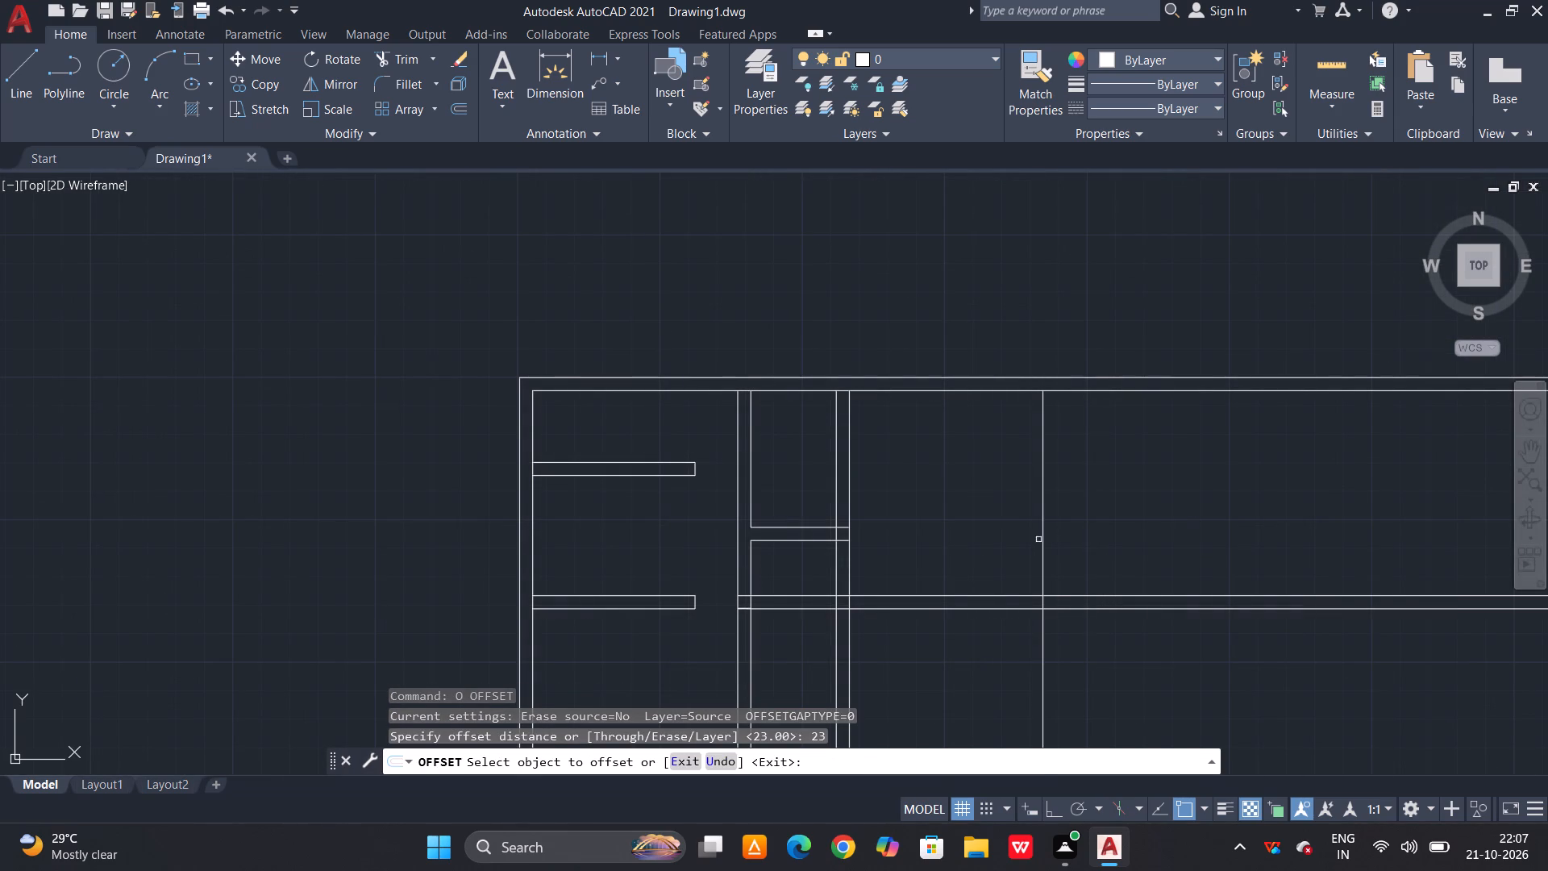
click(1041, 534)
click(1088, 526)
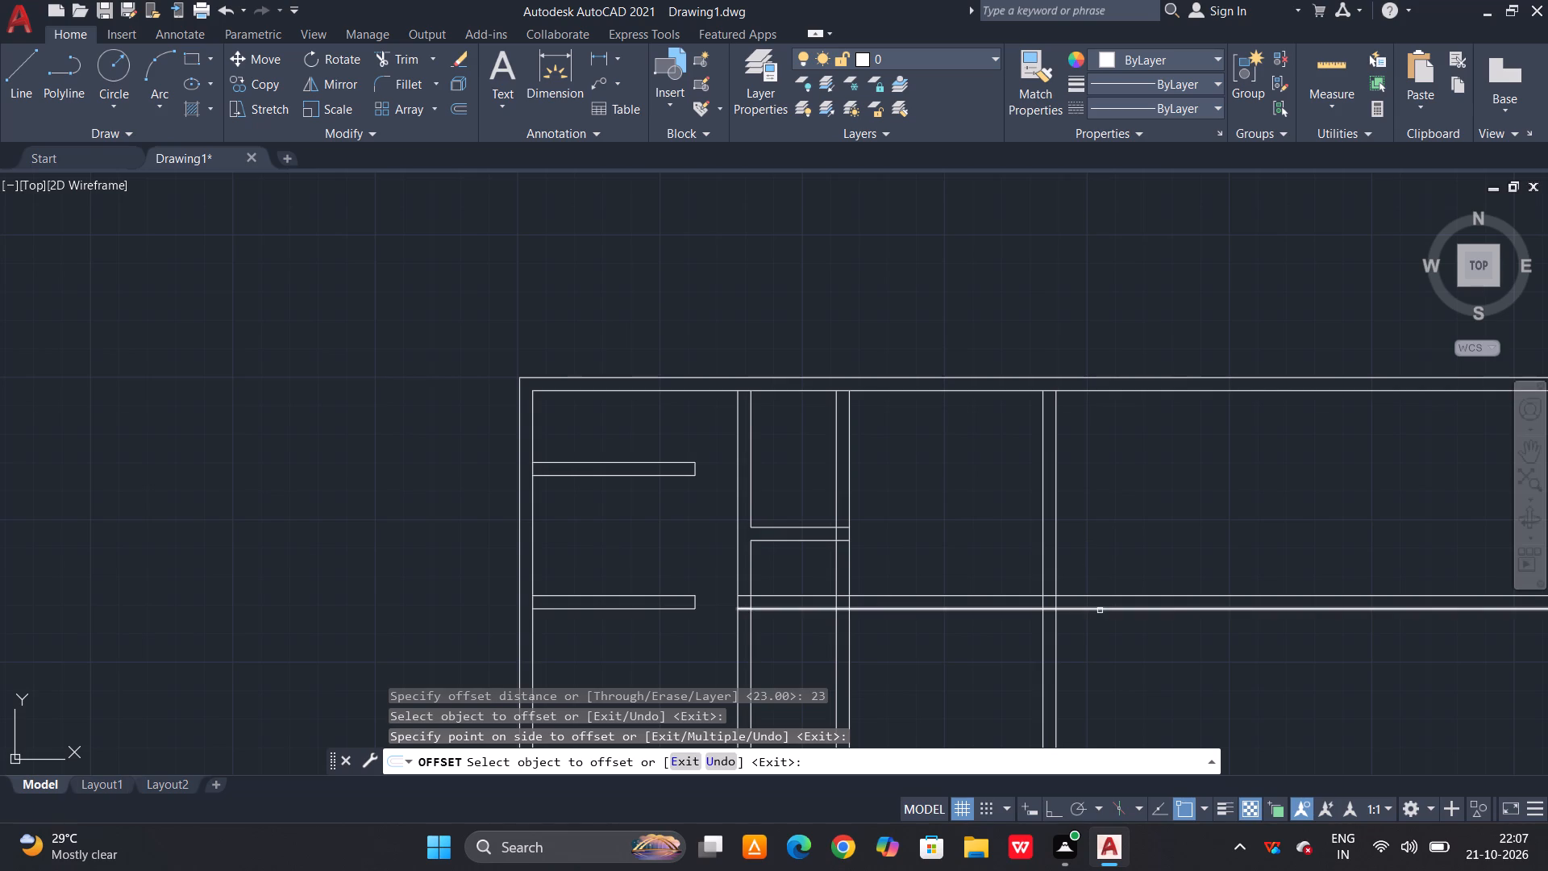
middle_drag(1087, 546, 1086, 532)
key(Escape)
key(Escape)
key(Escape)
Extend the third vertical partition's right line up to the outer line of the top wall.
text(ex)
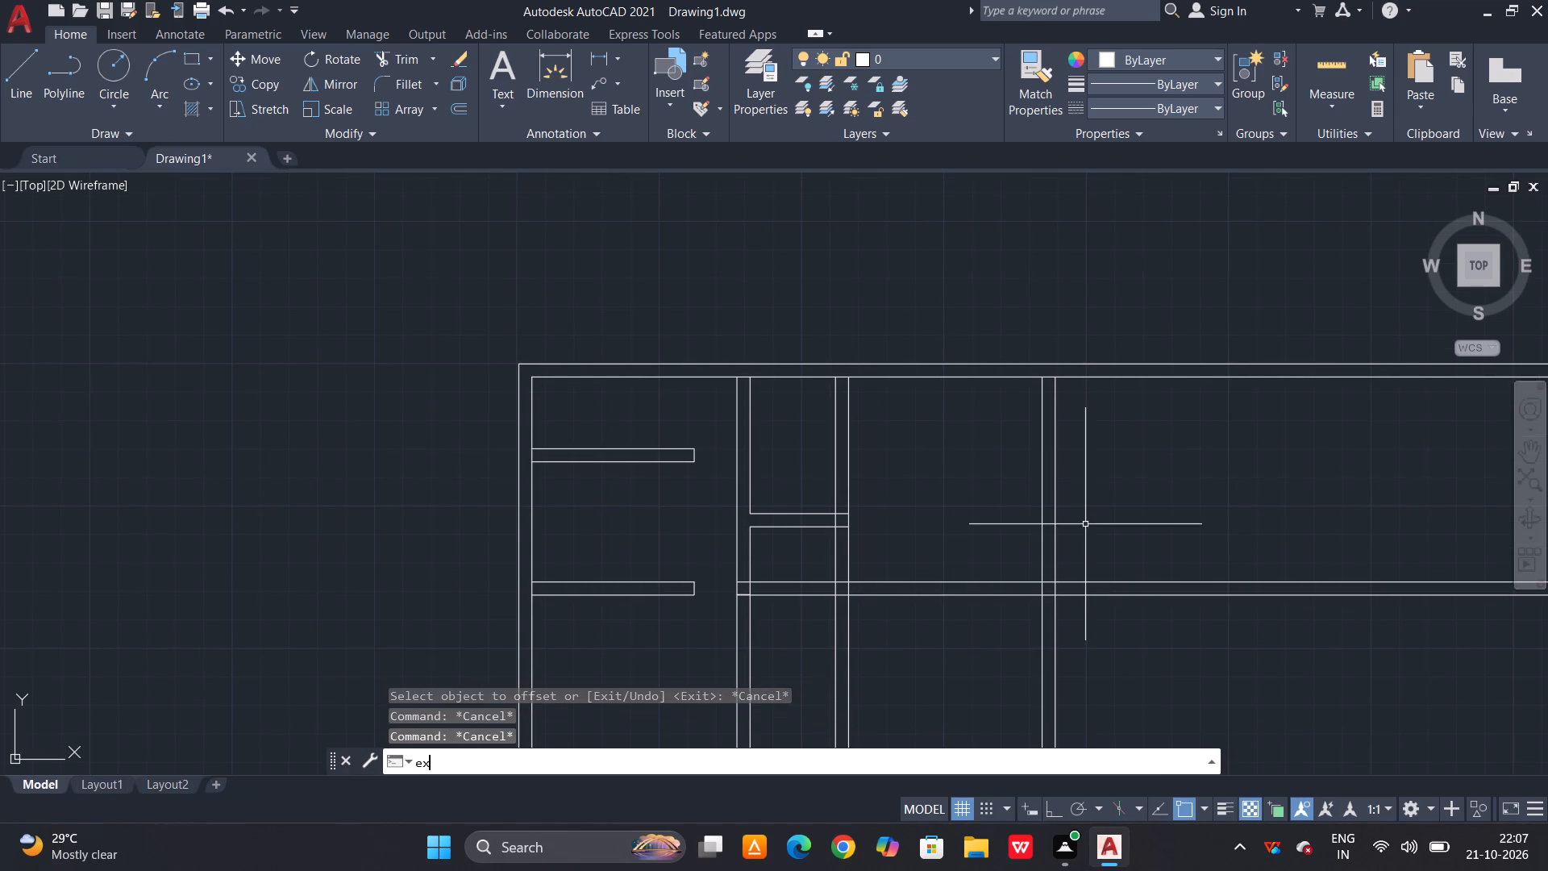
key(space)
key(space)
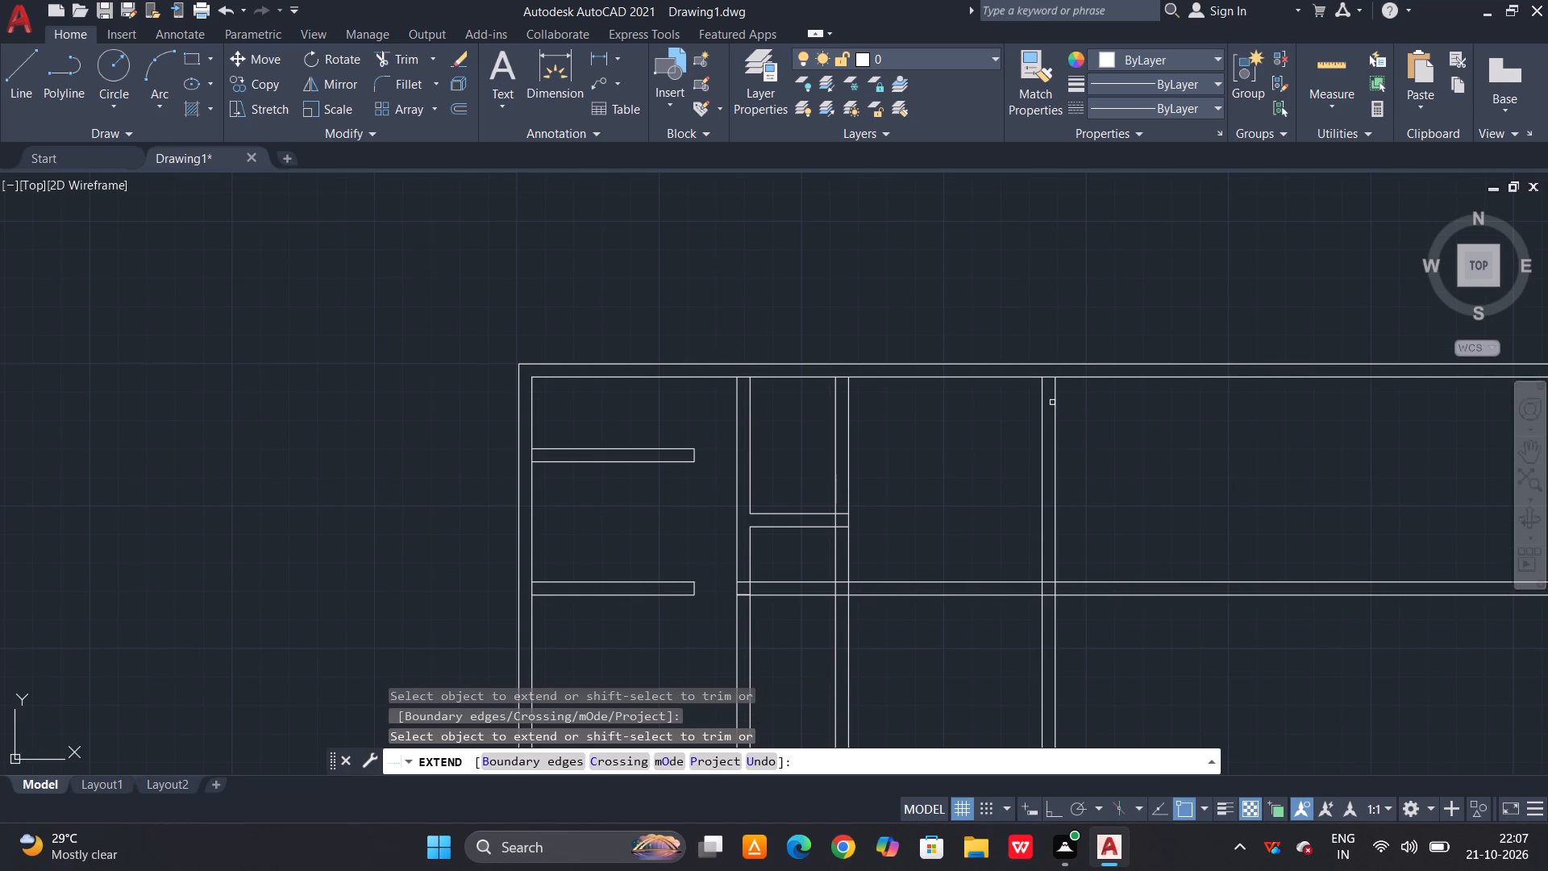
click(1055, 388)
scroll(1051, 389, up, 1)
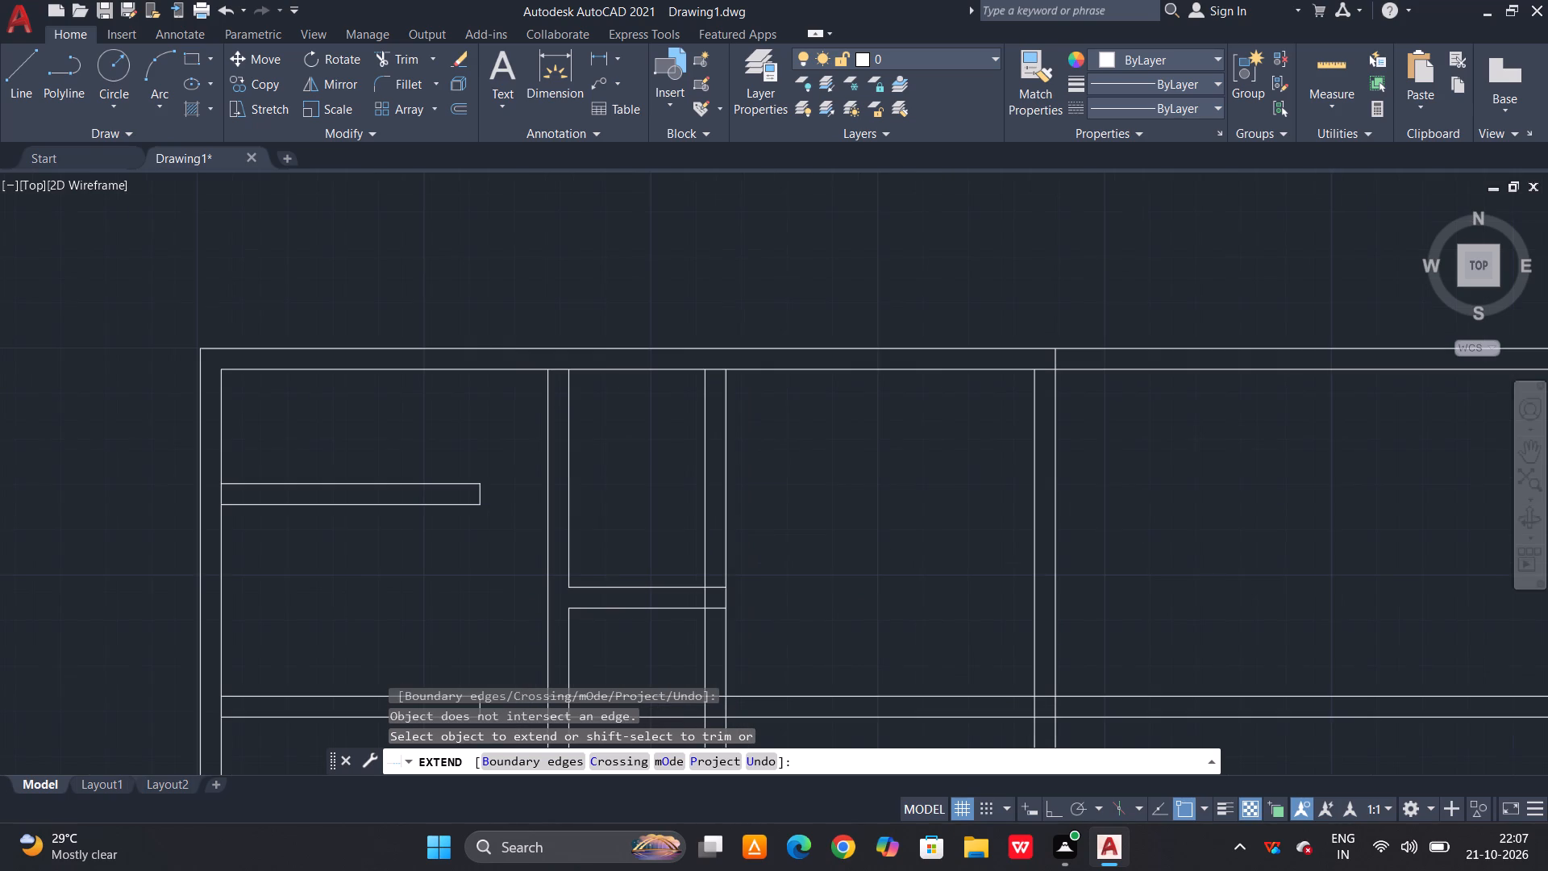
key(Escape)
Trim the top wall's inner line between the paired lines of the third, second and first vertical partitions.
text(tr)
key(space)
key(space)
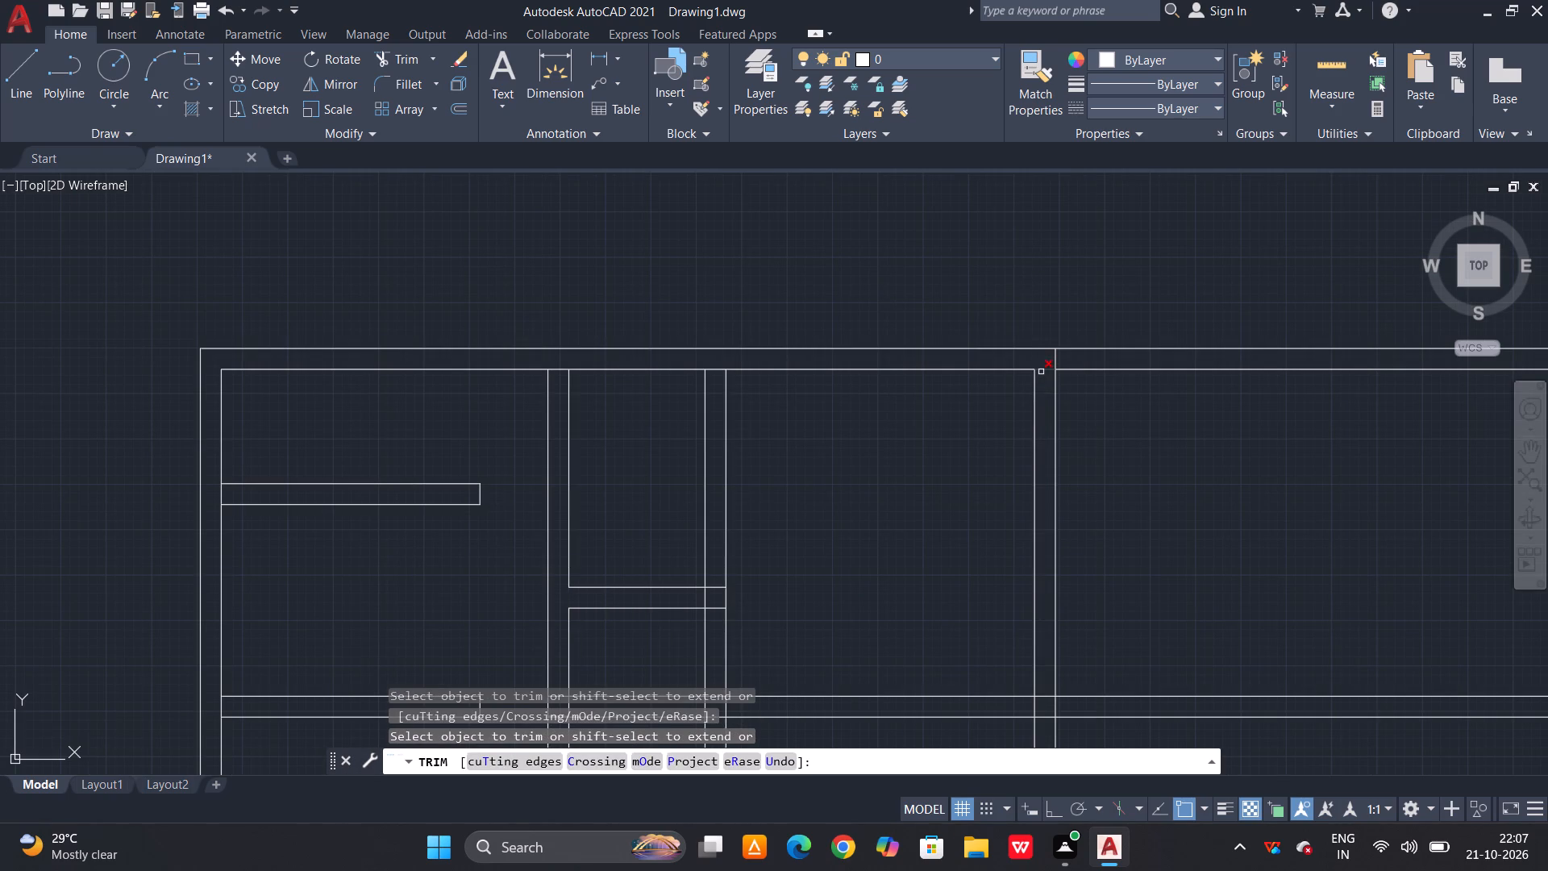
click(1042, 369)
click(711, 369)
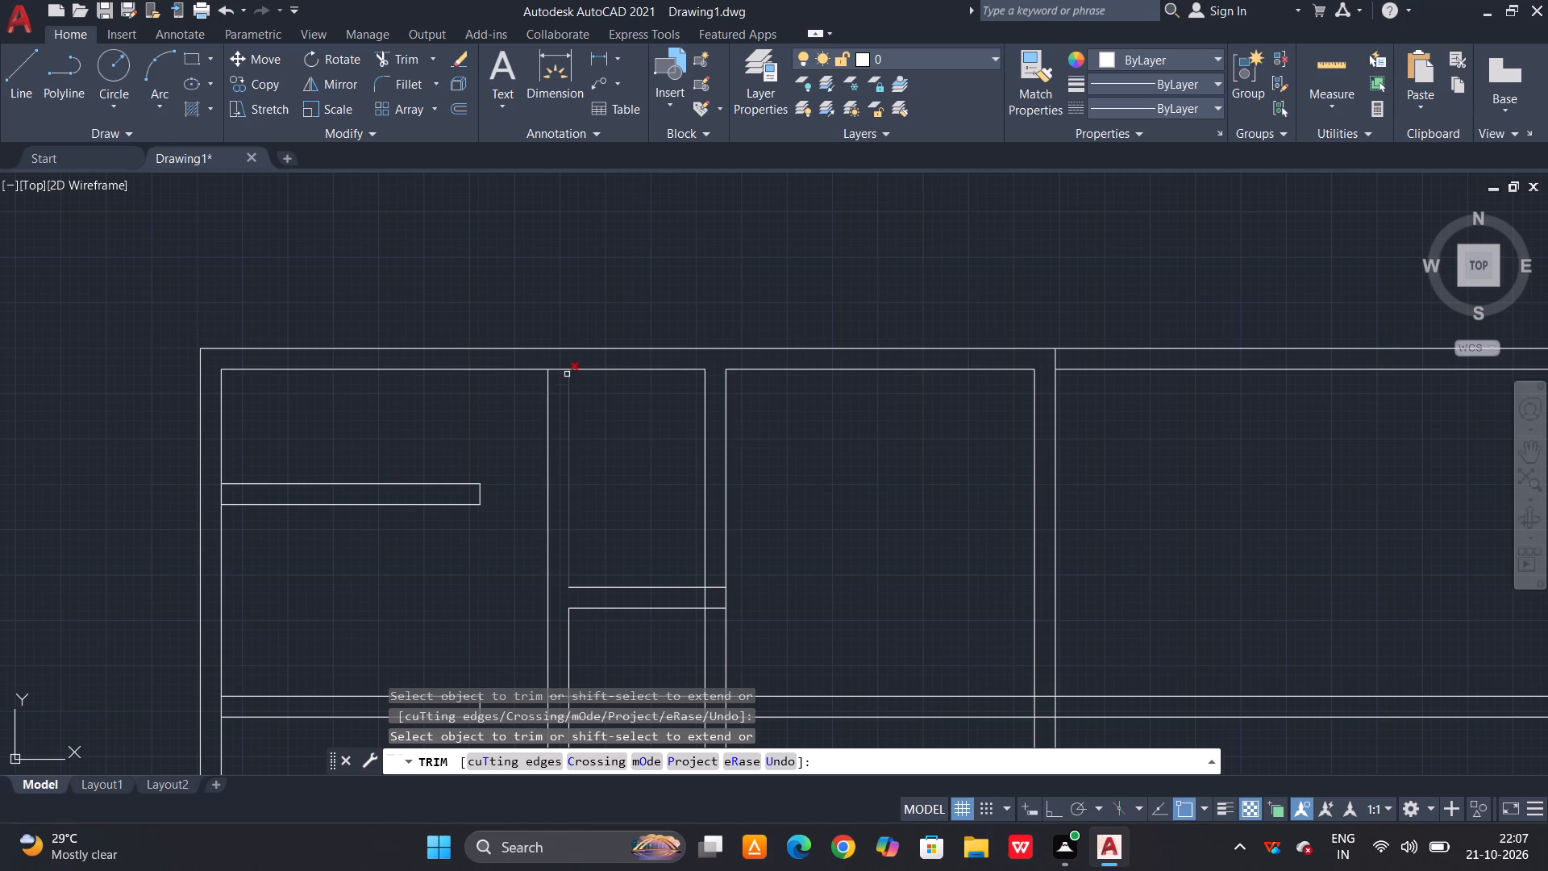
click(559, 365)
click(557, 376)
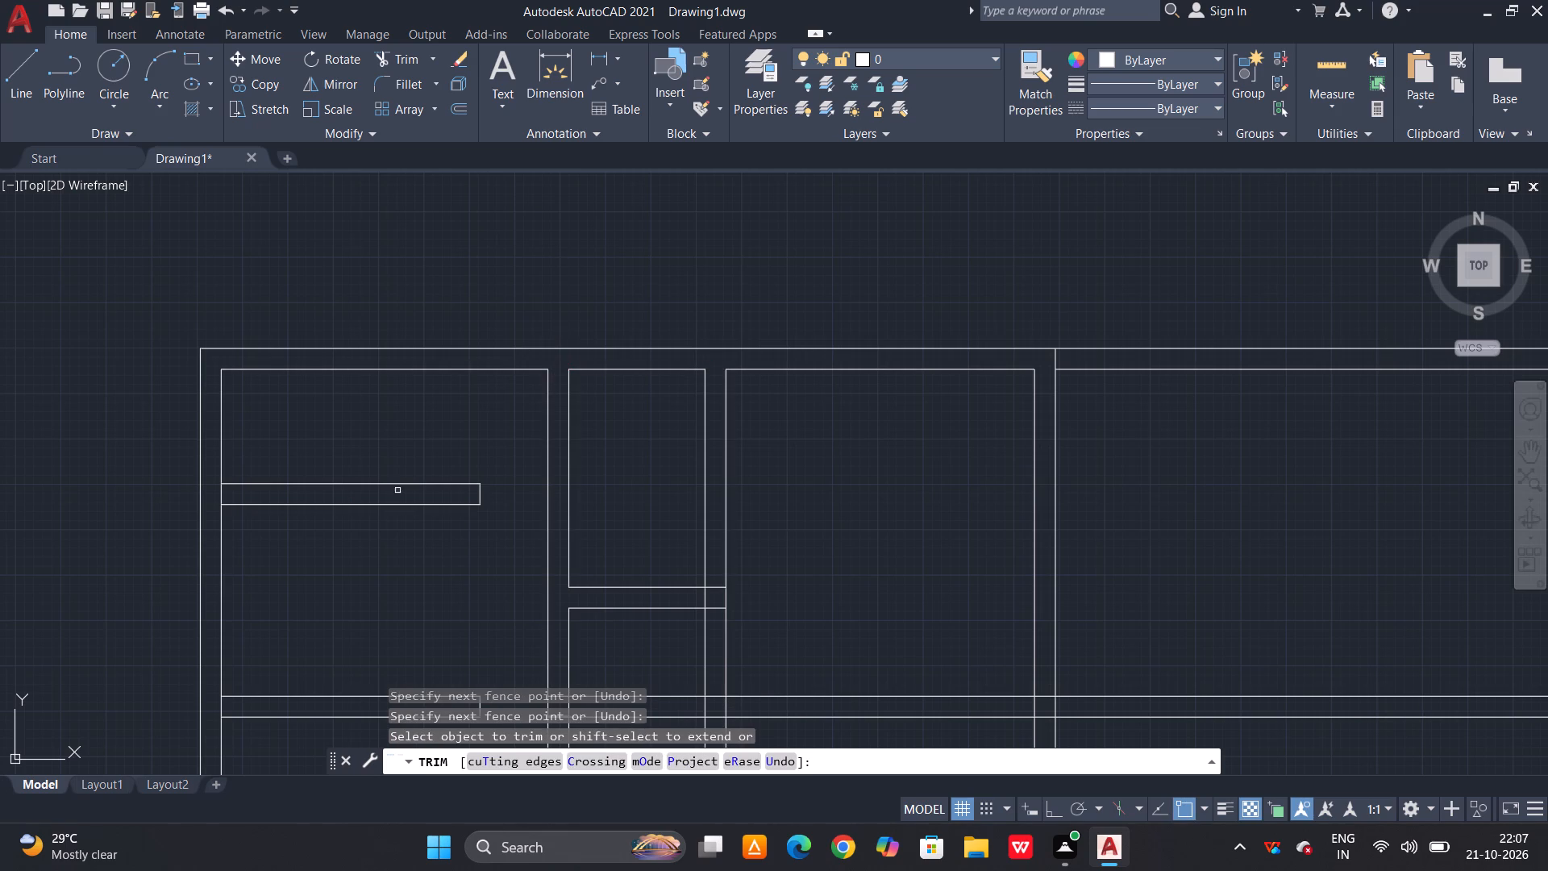
Trim the left wall's inner line across the upper stub wall, and the second partition's left line across the short horizontal partition.
click(220, 493)
middle_drag(601, 656, 547, 584)
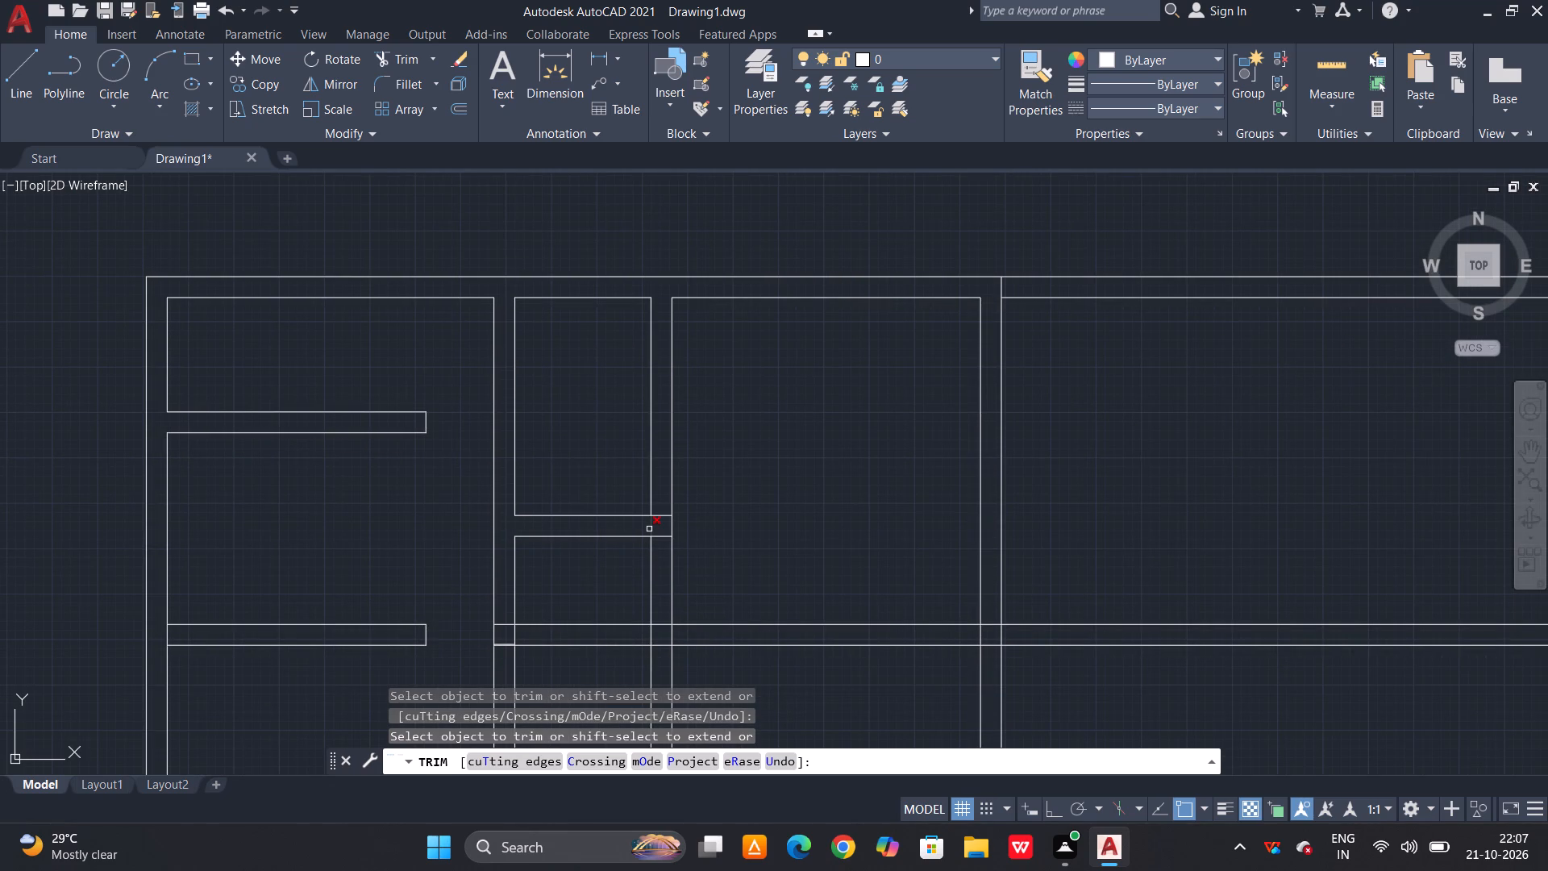
click(650, 522)
key(Escape)
key(Escape)
key(Escape)
Offset the short horizontal partition's upper line 75 upward.
text(o)
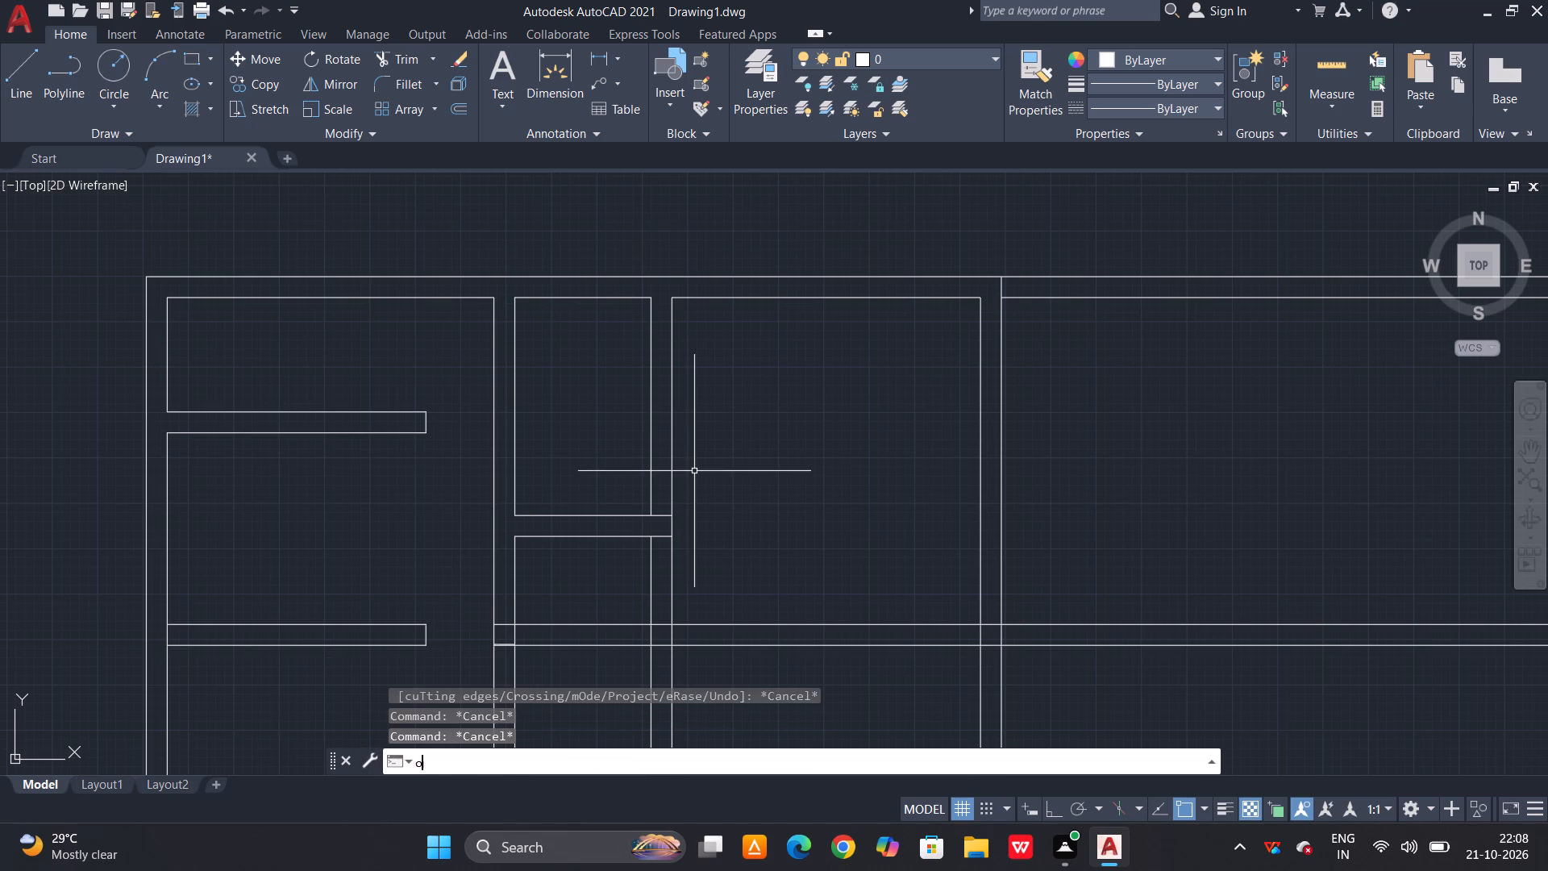
key(space)
text(75)
key(space)
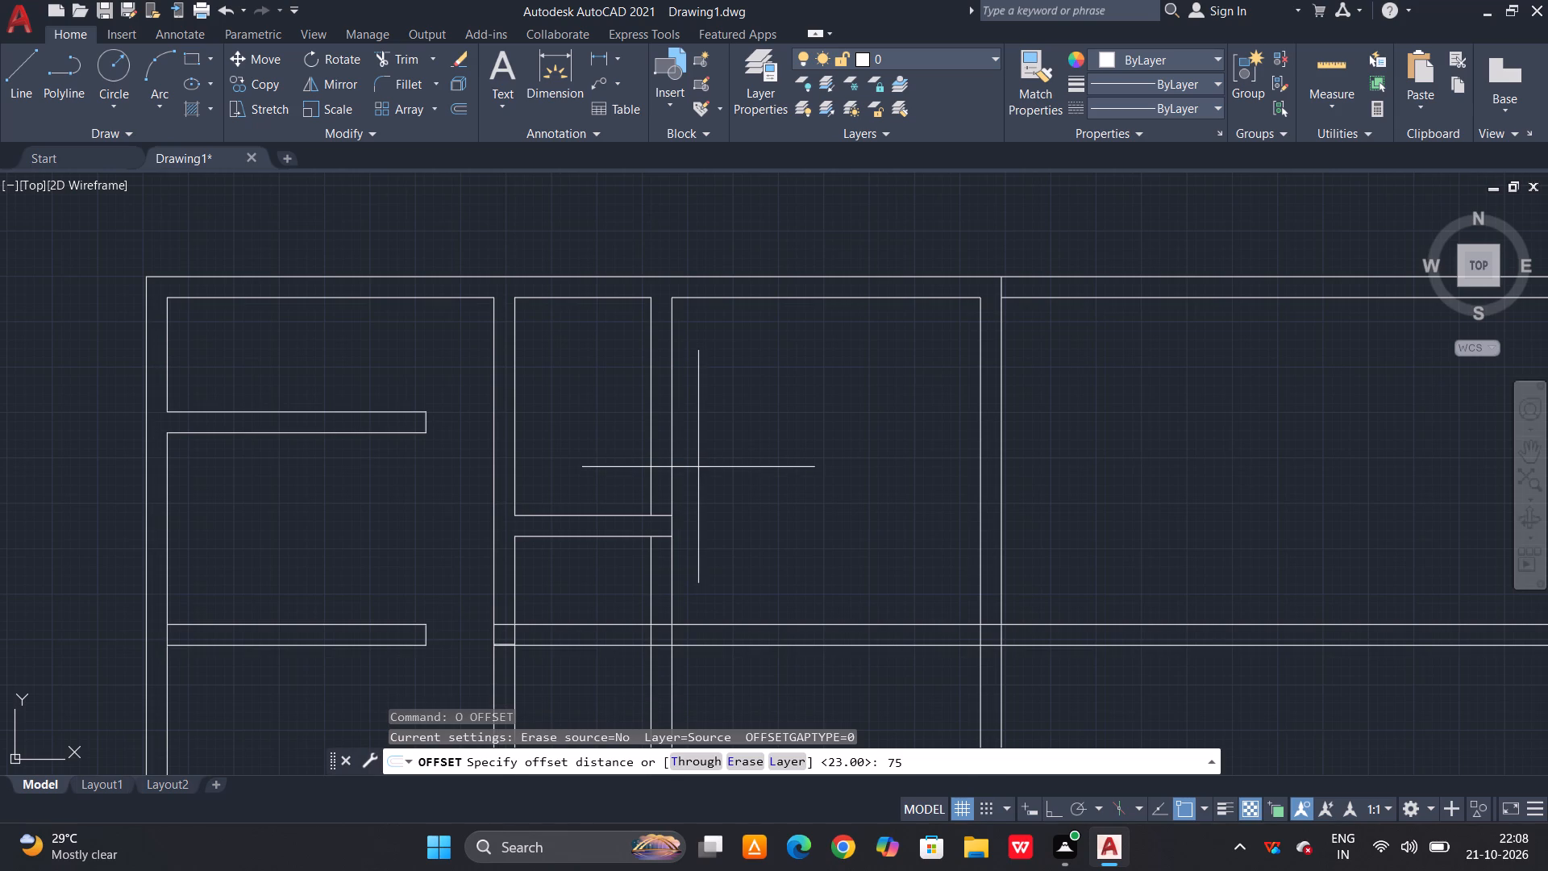
click(626, 516)
click(668, 439)
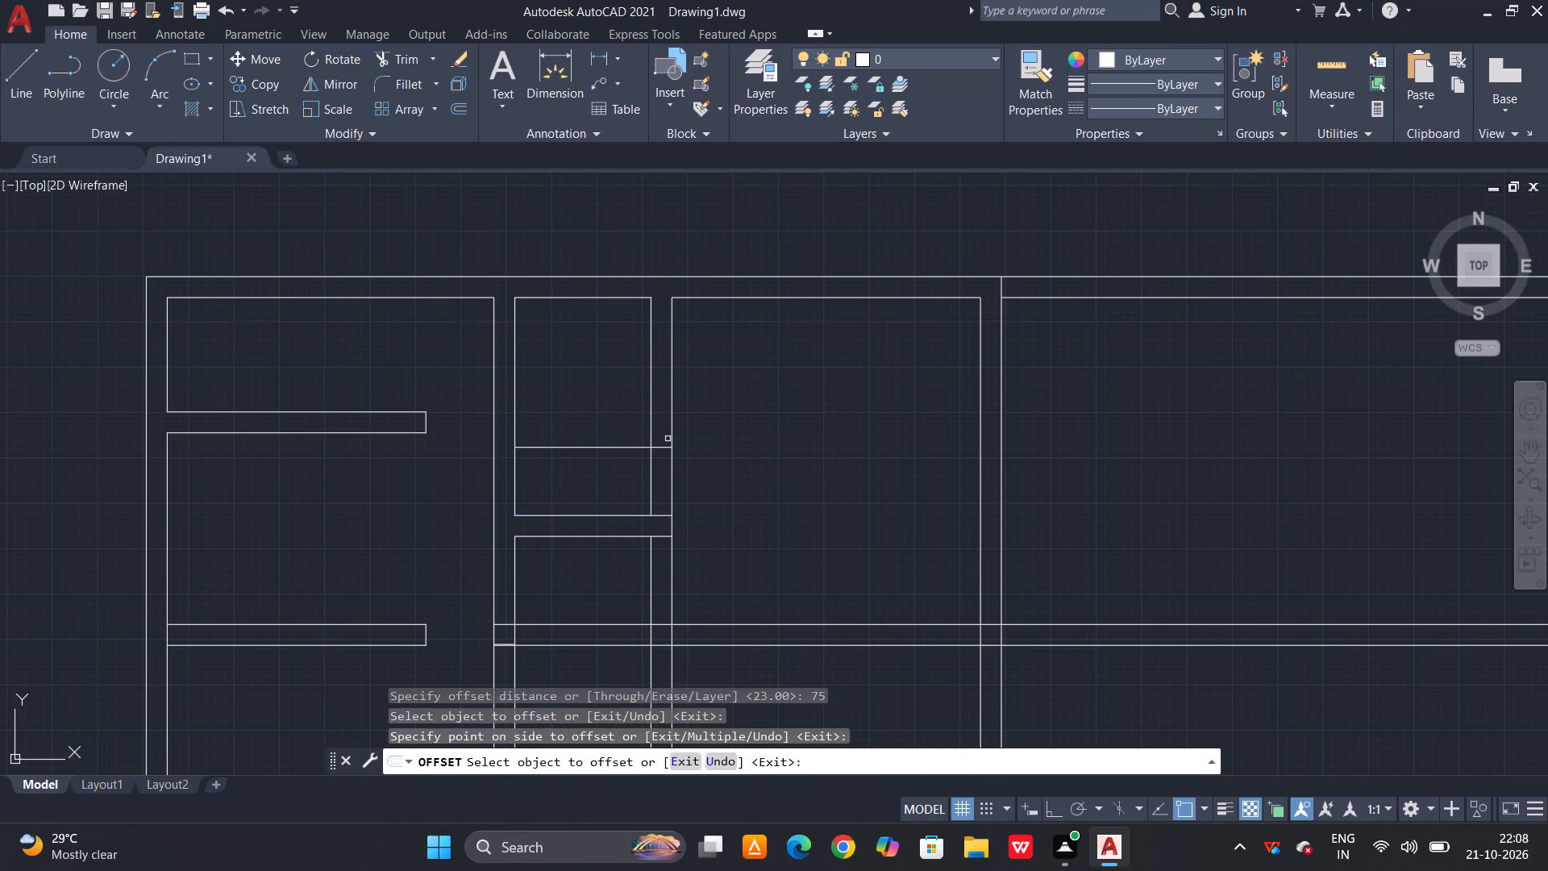
key(Escape)
Trim the 75 offset line inside the room and the second vertical partition's lines between it and the short horizontal partition.
text(tr)
key(space)
key(space)
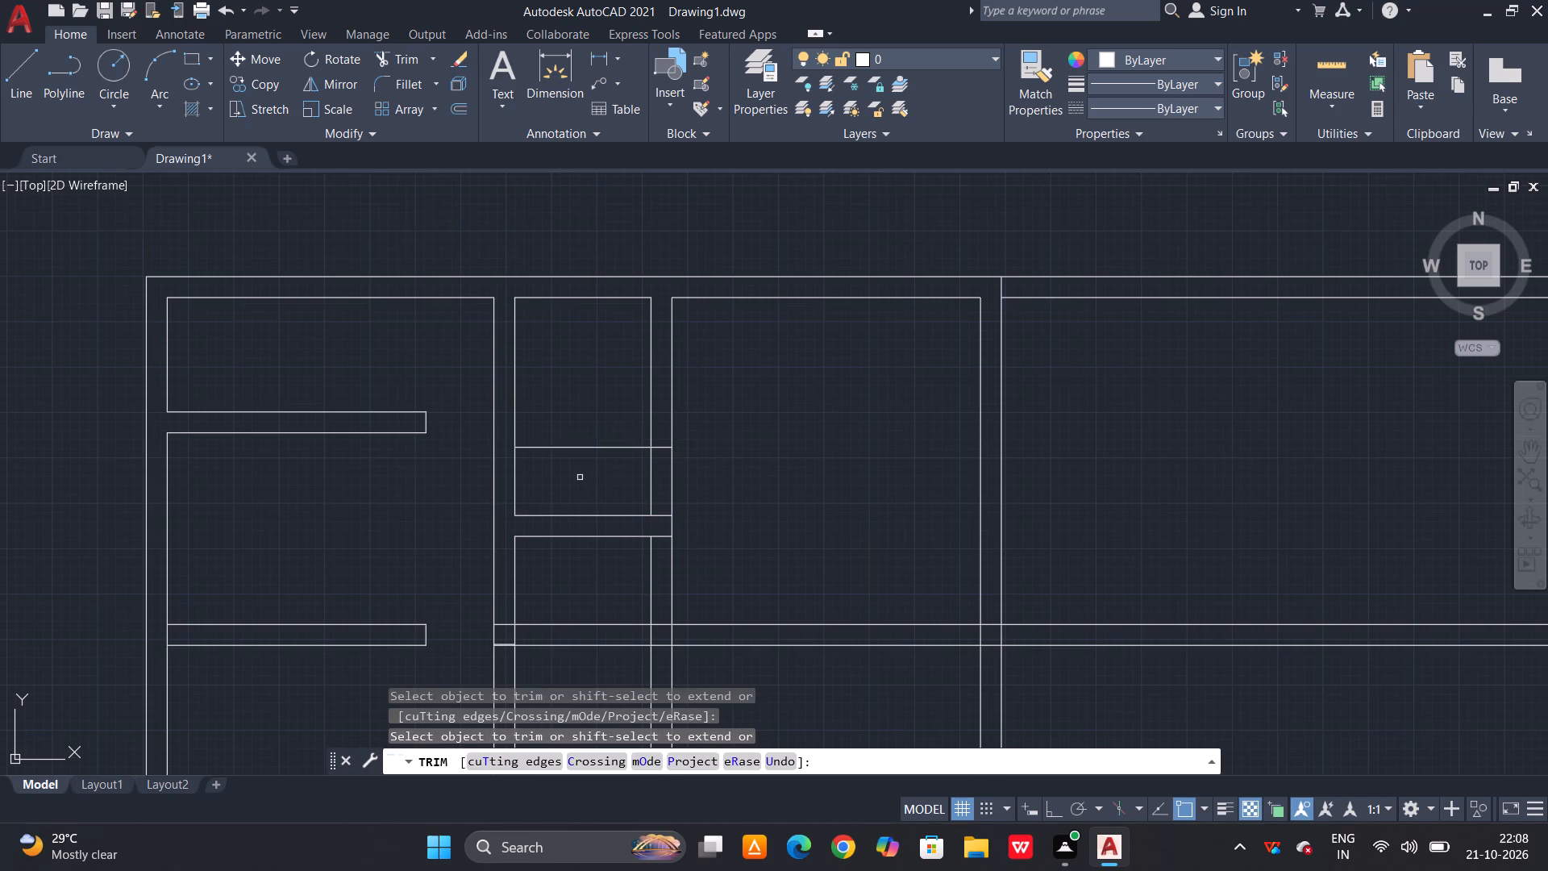
click(590, 436)
click(588, 457)
click(689, 486)
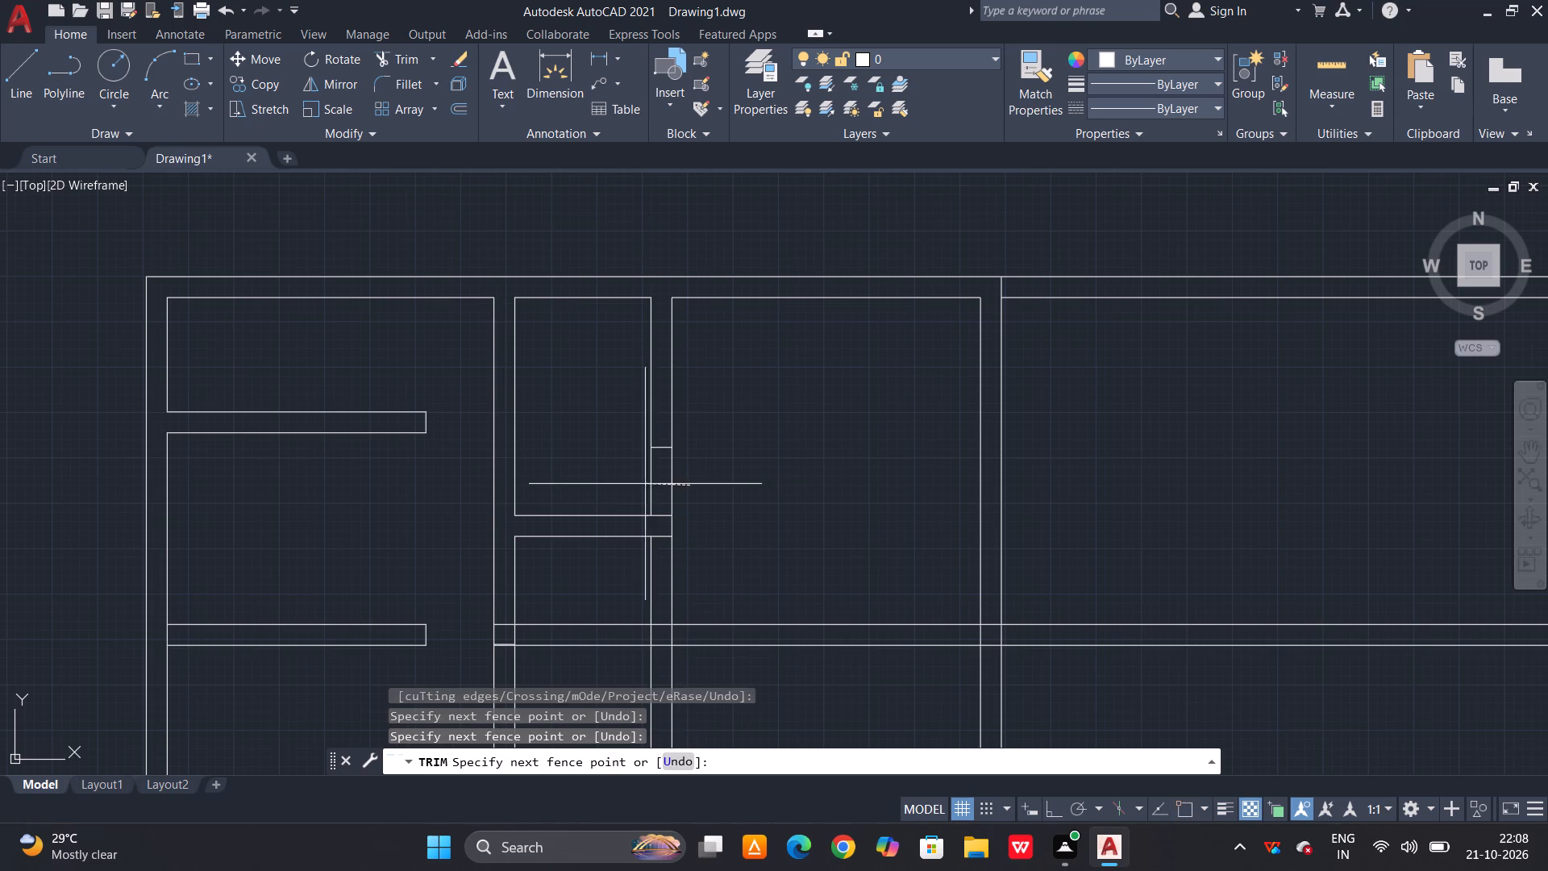
click(638, 484)
scroll(676, 514, down, 1)
middle_drag(604, 652, 649, 621)
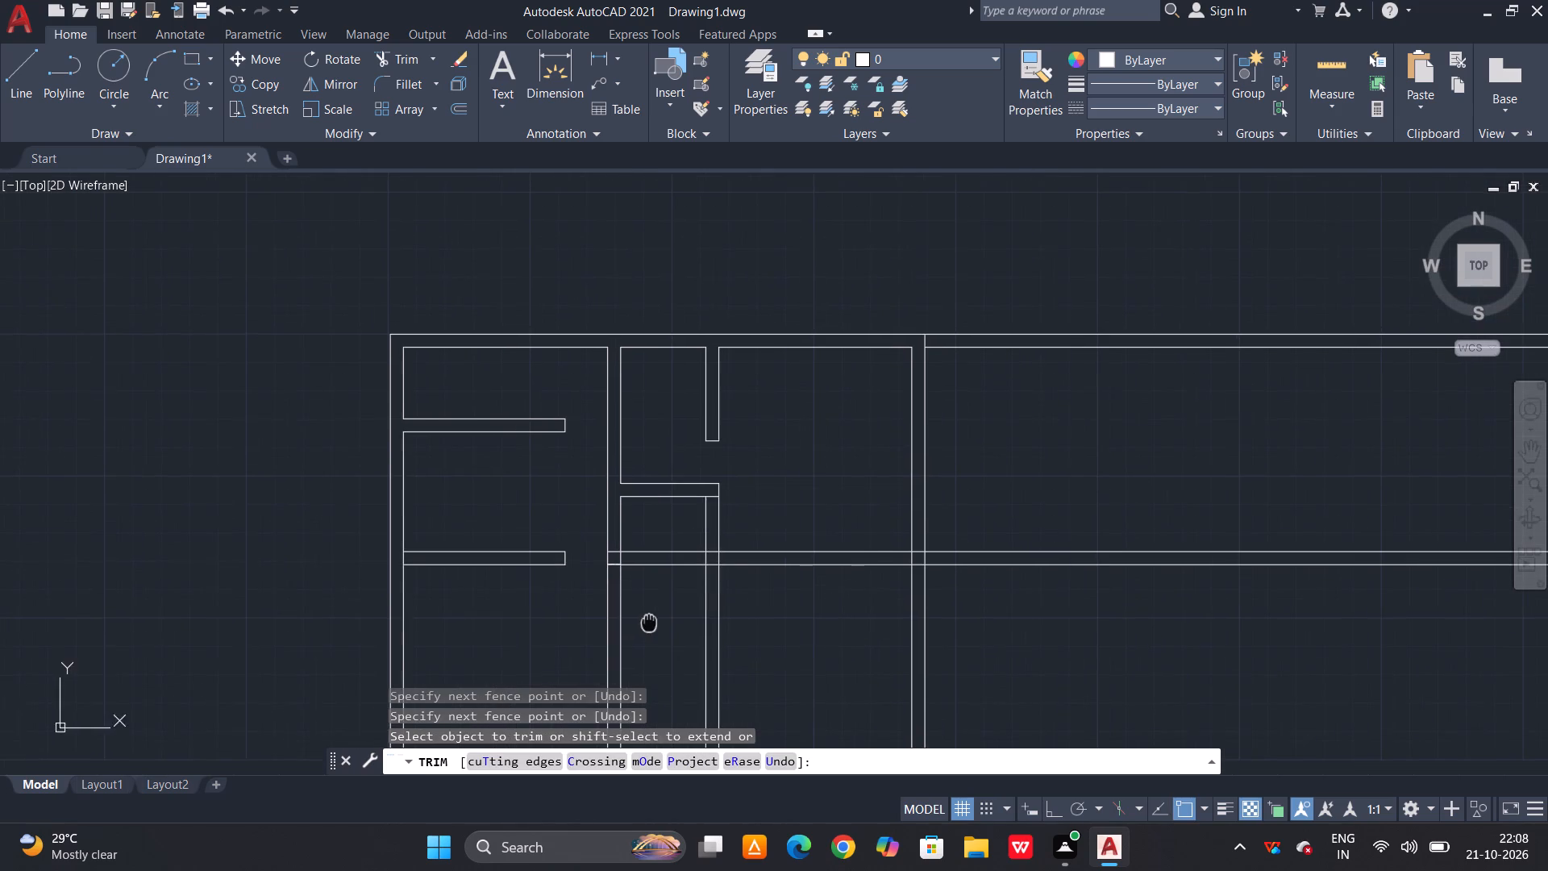
scroll(597, 568, up, 1)
key(Escape)
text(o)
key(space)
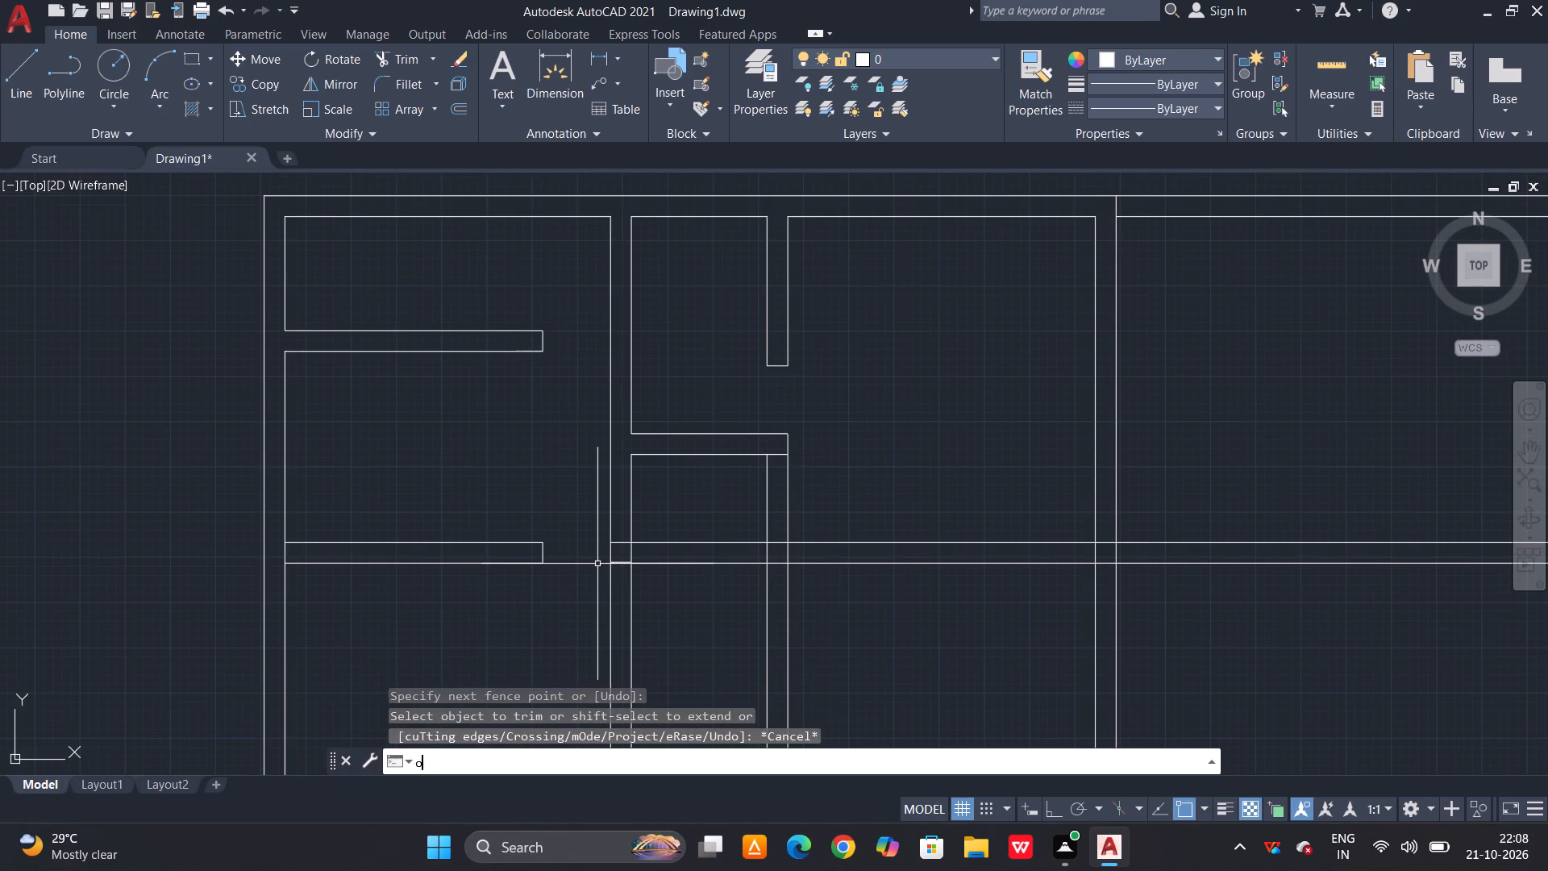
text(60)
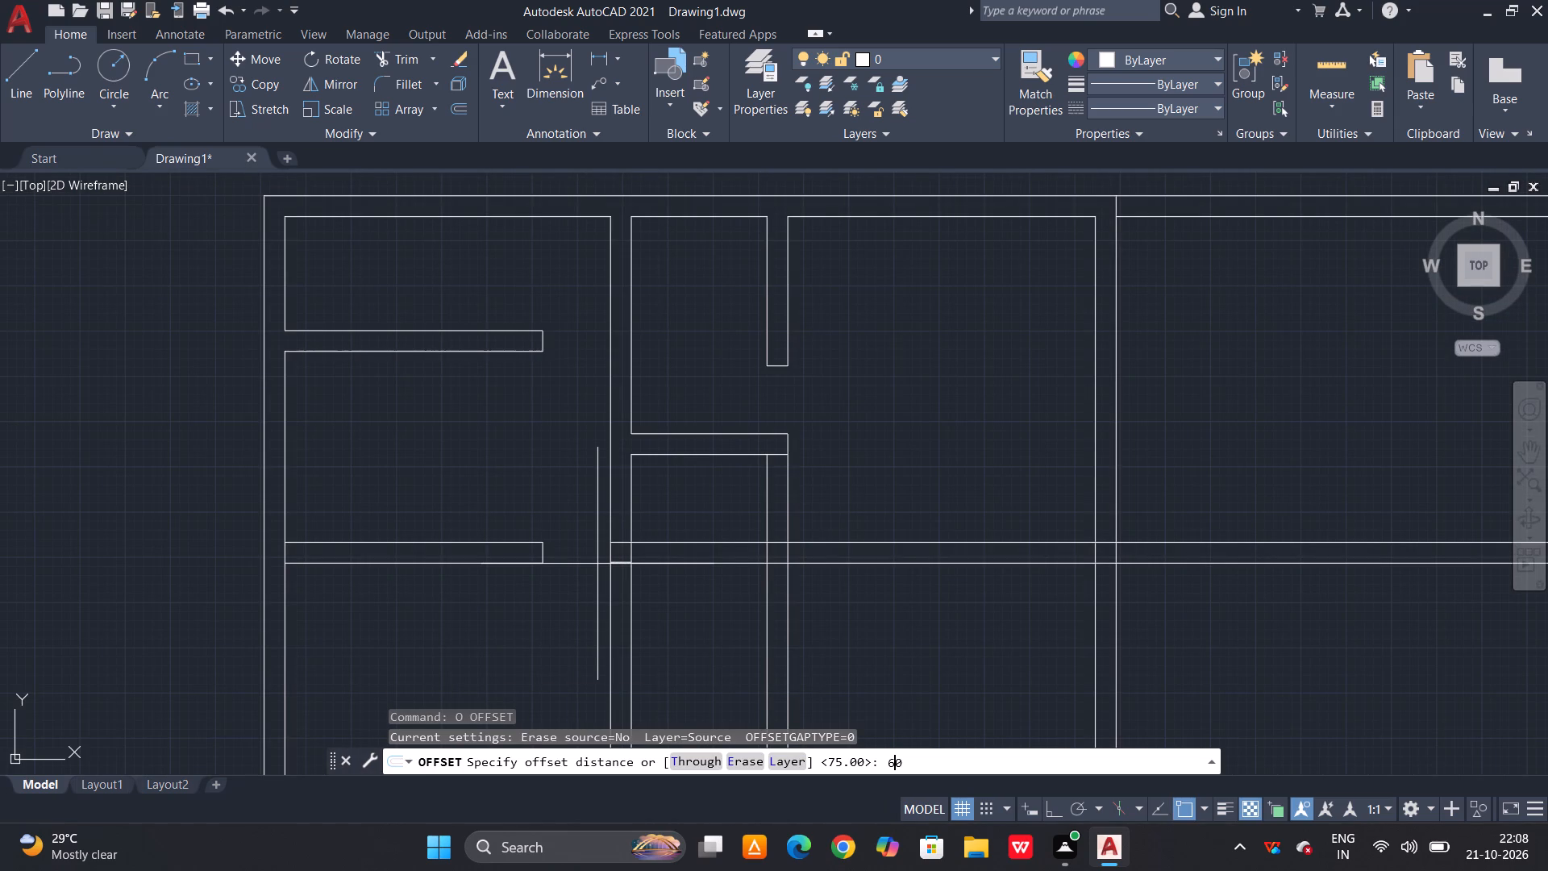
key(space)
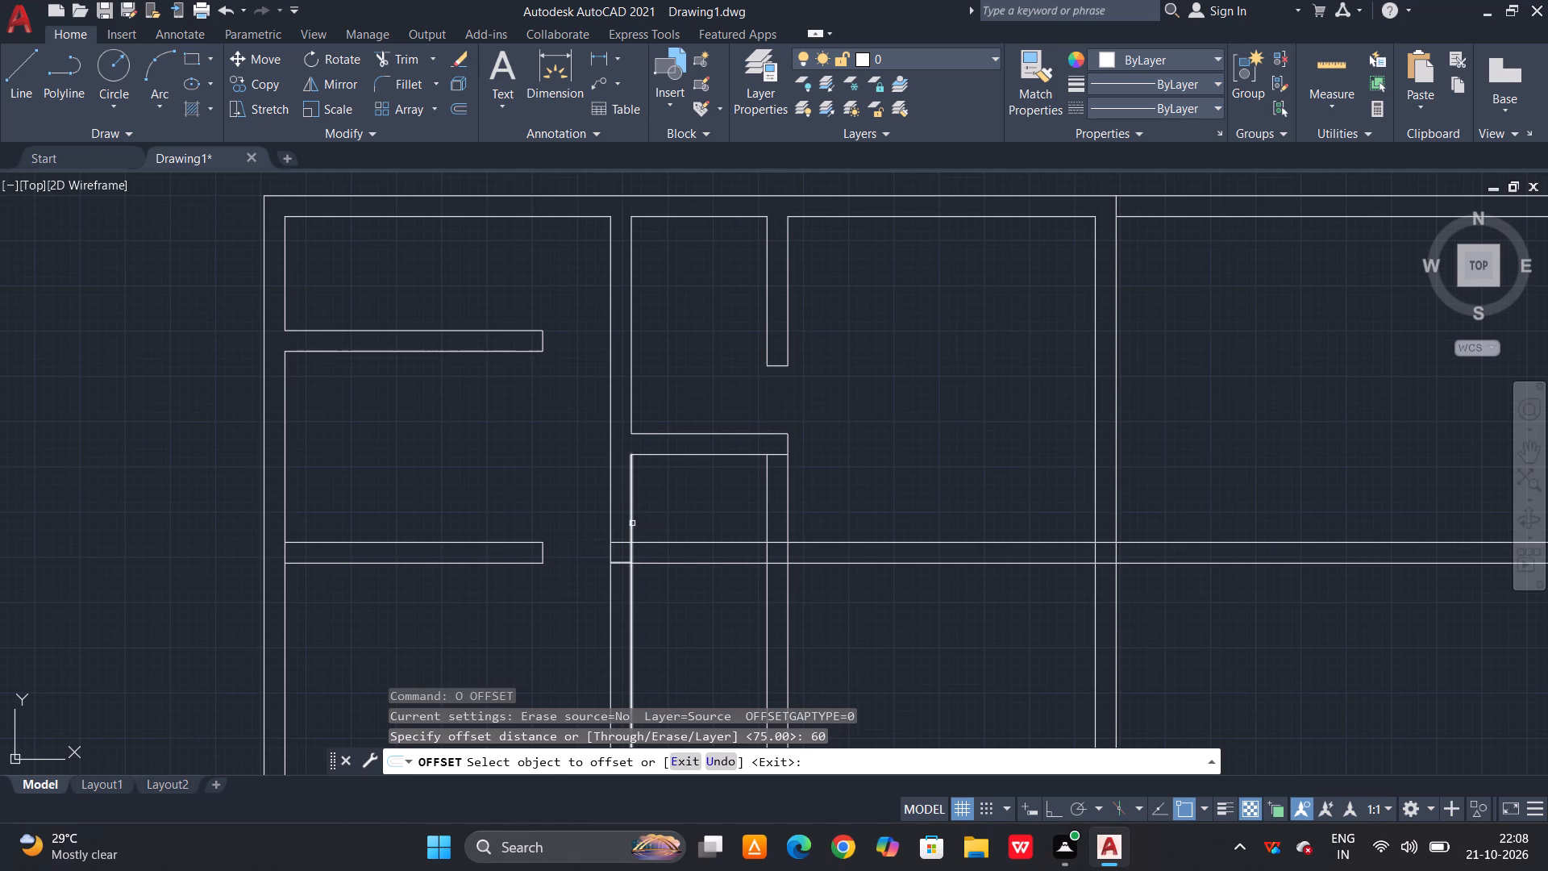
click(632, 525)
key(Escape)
Offset the first vertical partition's right line, below the short horizontal partition, 40 to the right.
text(o 40)
key(space)
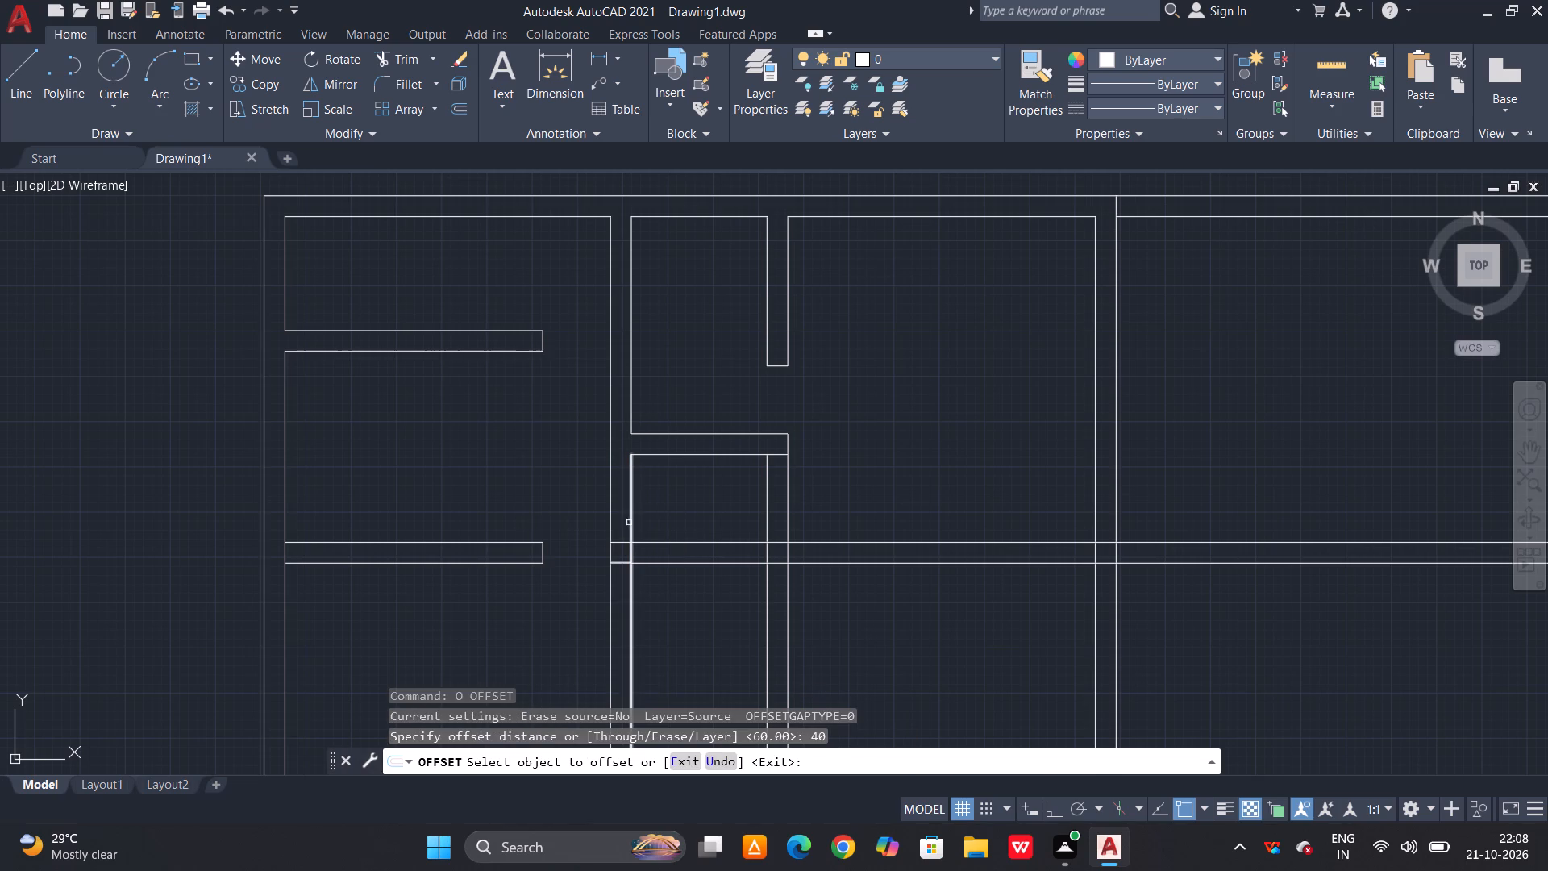
click(631, 519)
click(709, 512)
key(Escape)
key(Escape)
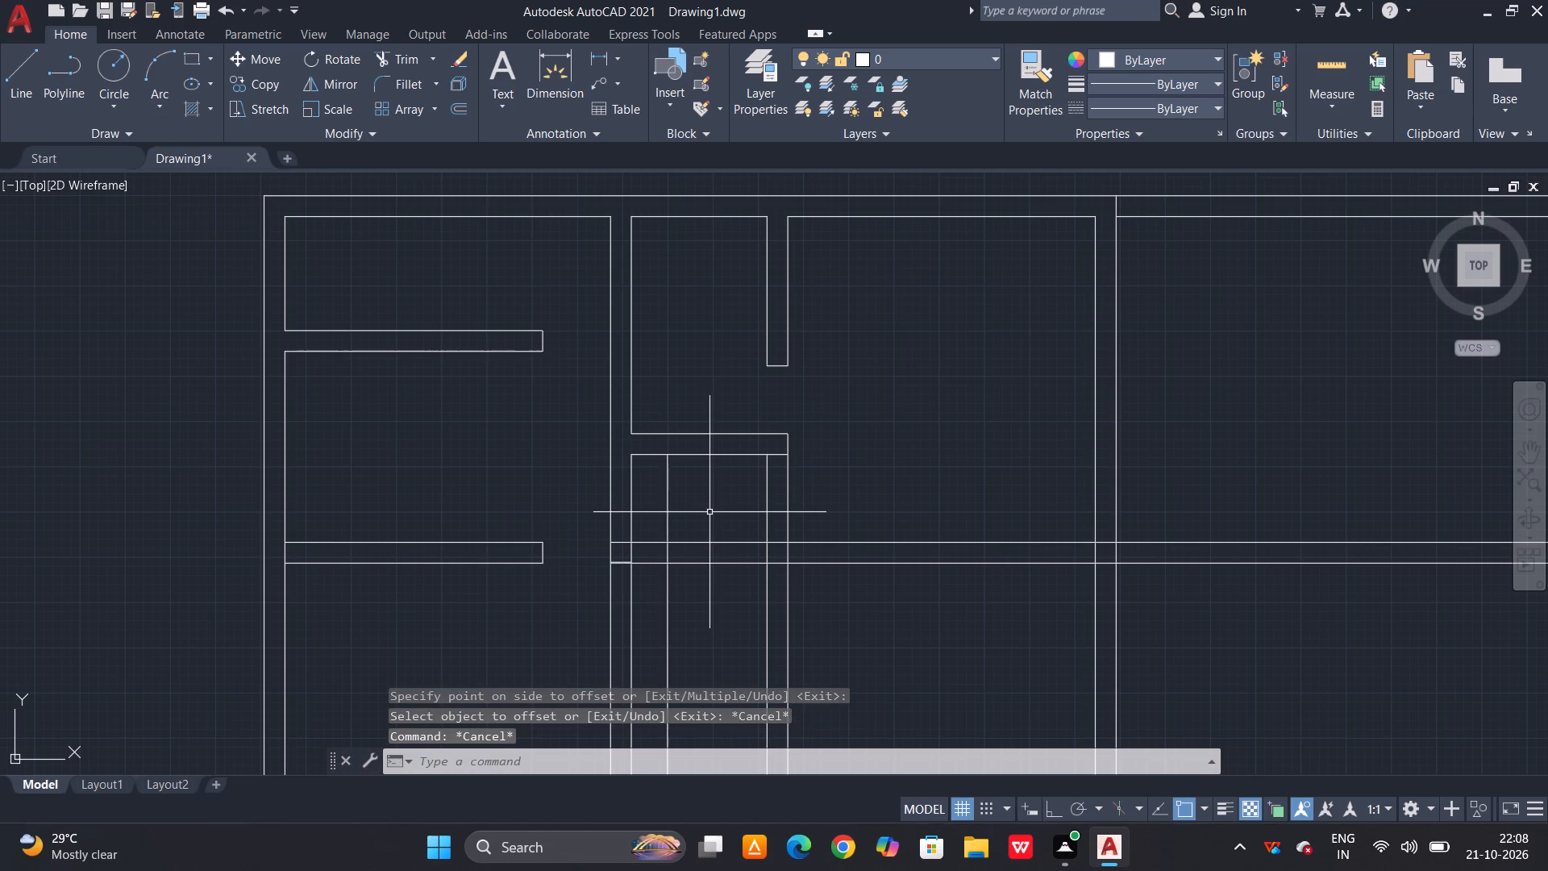
Trim the long horizontal wall's lines between the 40 offset line and the second partition, and the offset line below that wall.
text(tr)
key(space)
key(space)
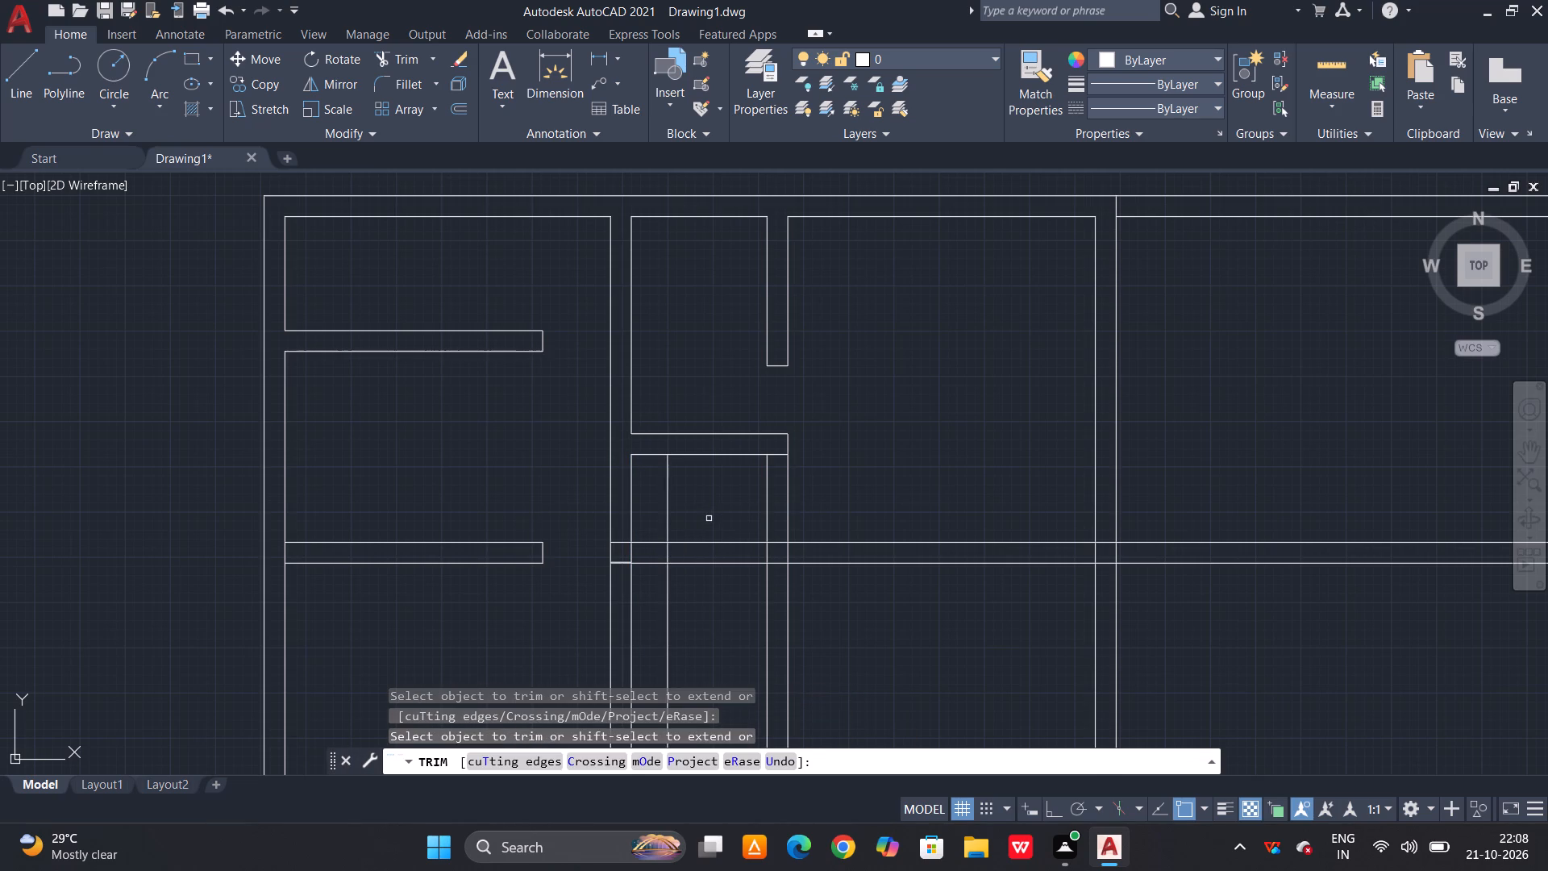
click(706, 519)
click(693, 600)
click(683, 609)
click(647, 619)
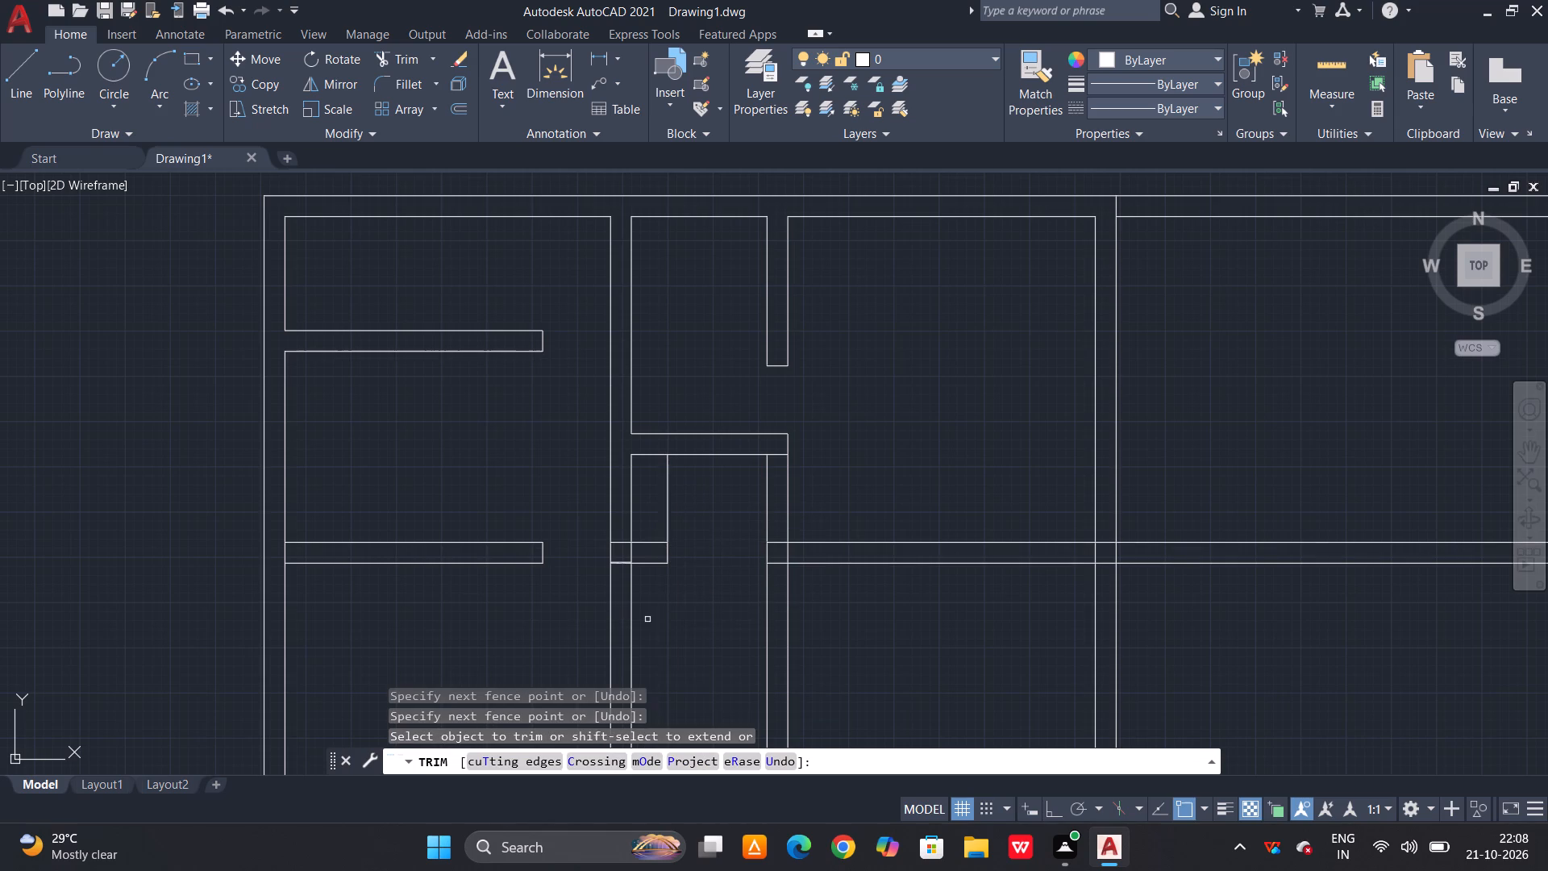
Trim the overlapping lines where the long horizontal wall's short stub meets the first vertical partition.
click(633, 554)
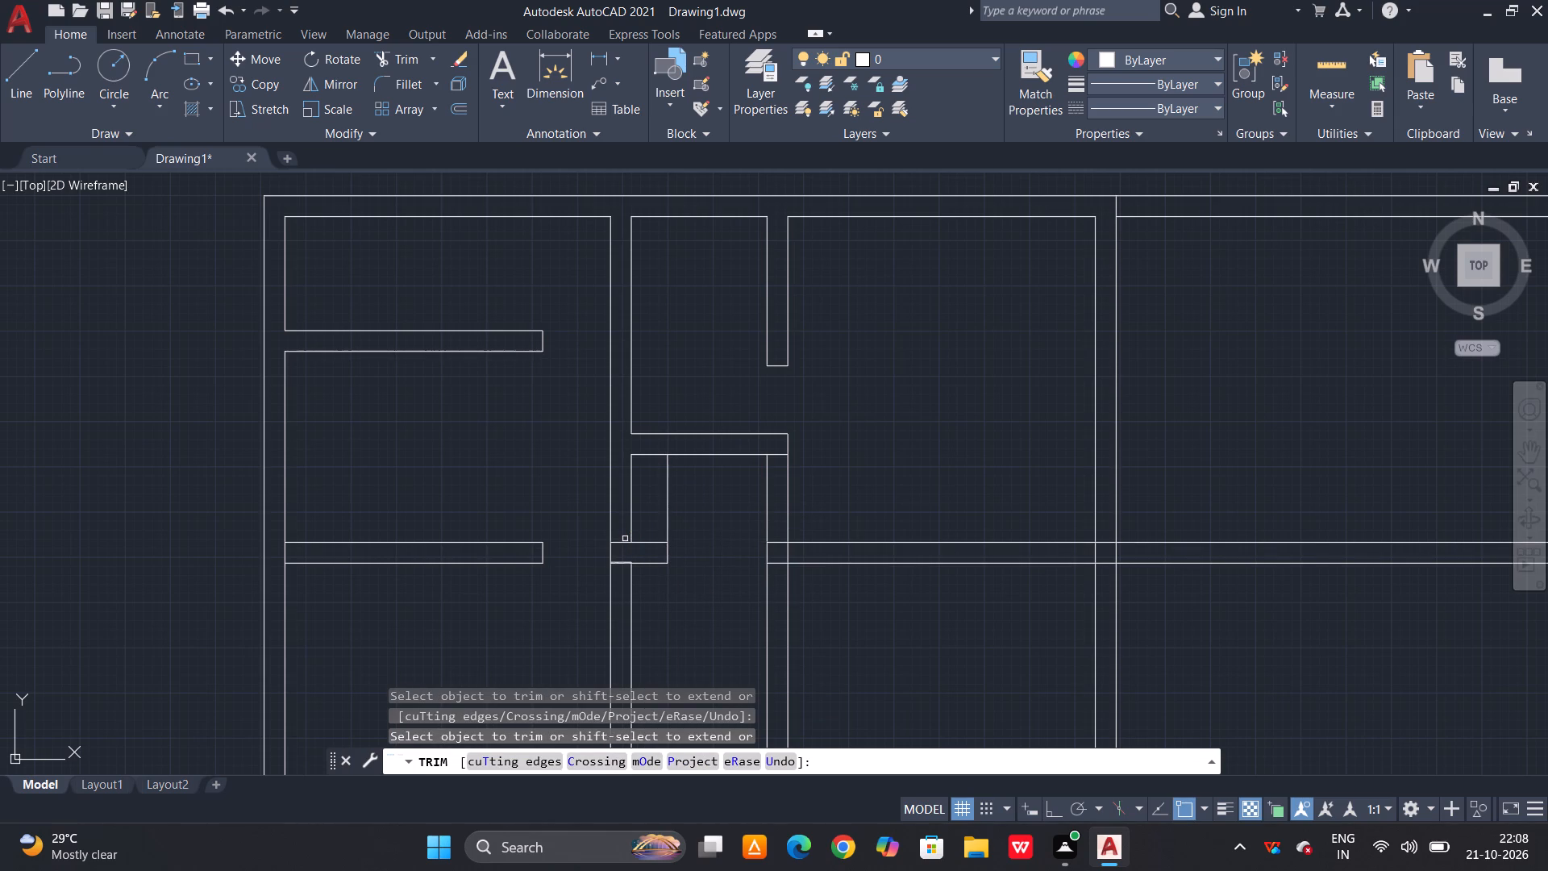
click(624, 543)
Trim both lines of the second vertical partition between the short horizontal partition and the long horizontal wall.
click(801, 486)
click(743, 495)
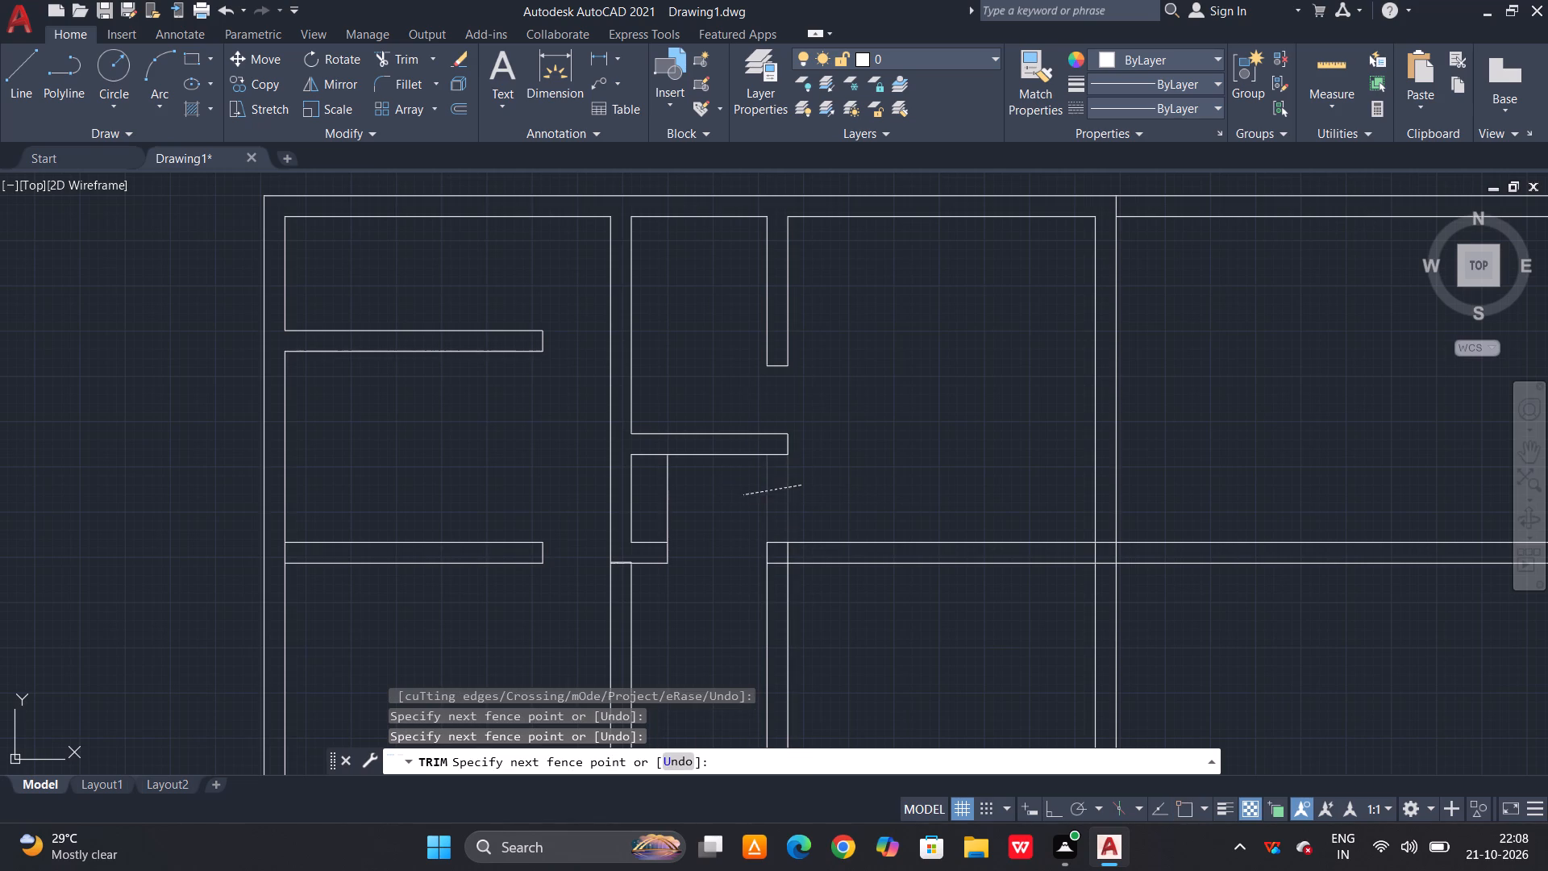
middle_drag(862, 473, 862, 477)
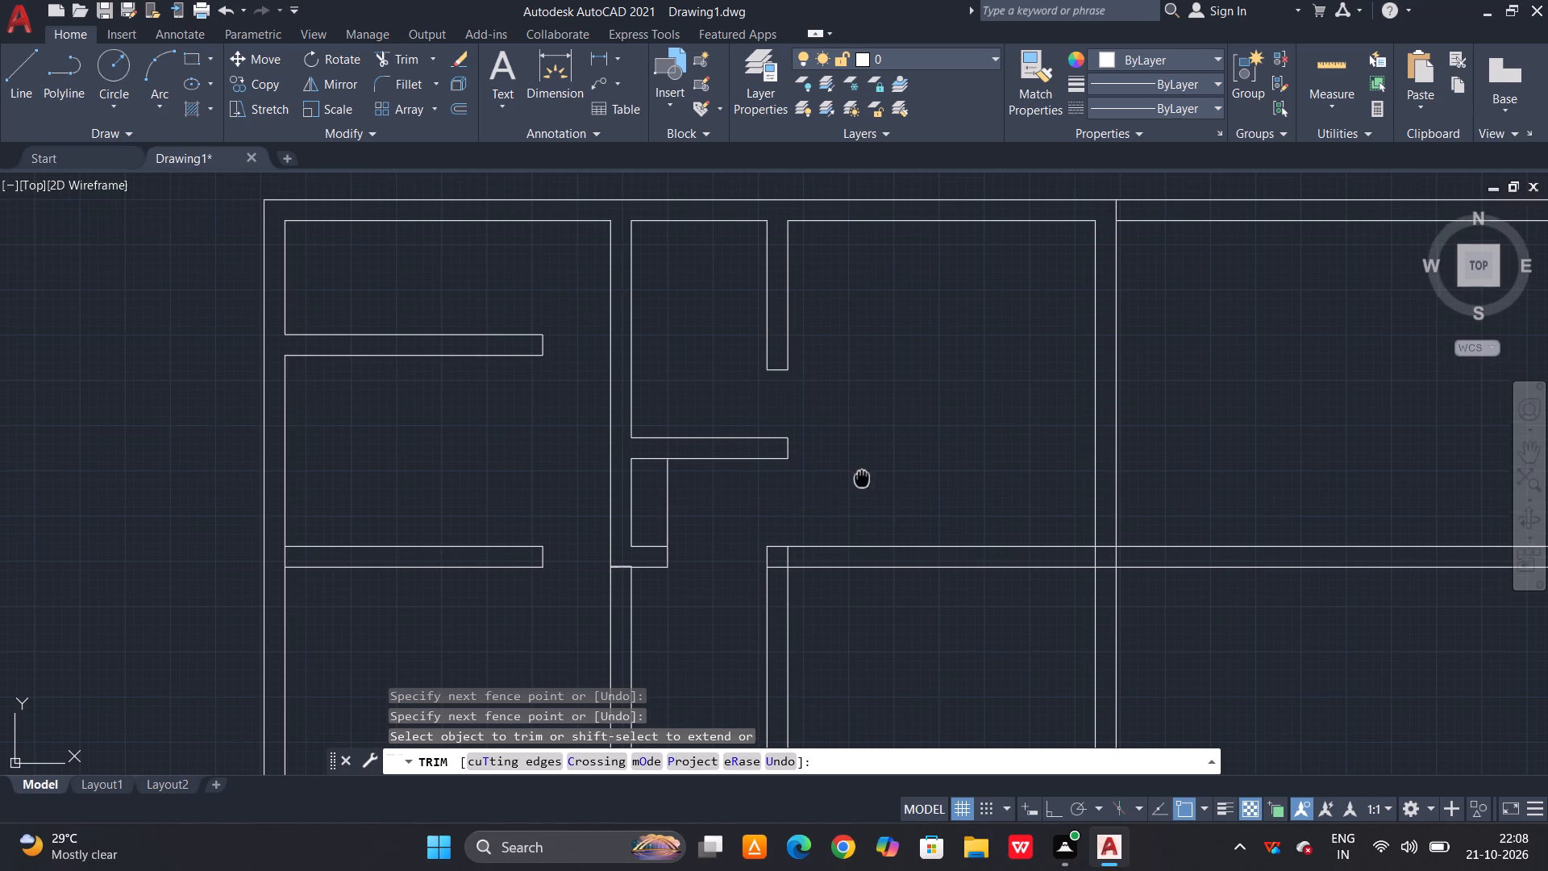
middle_drag(862, 477, 804, 525)
scroll(866, 457, down, 1)
middle_drag(866, 457, 866, 456)
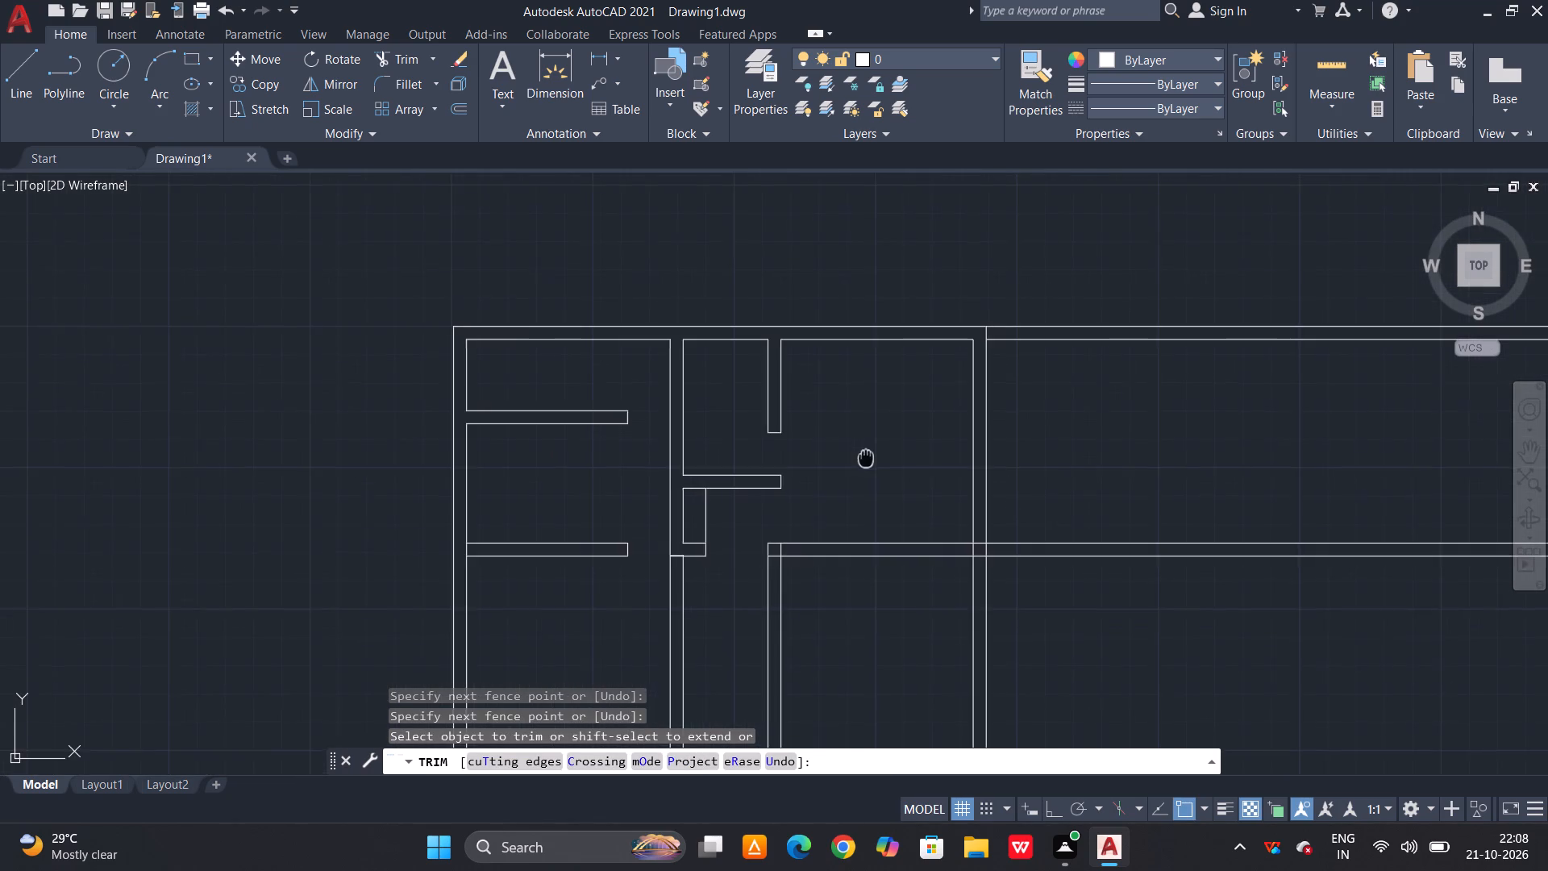
middle_drag(866, 456, 633, 455)
scroll(740, 462, down, 1)
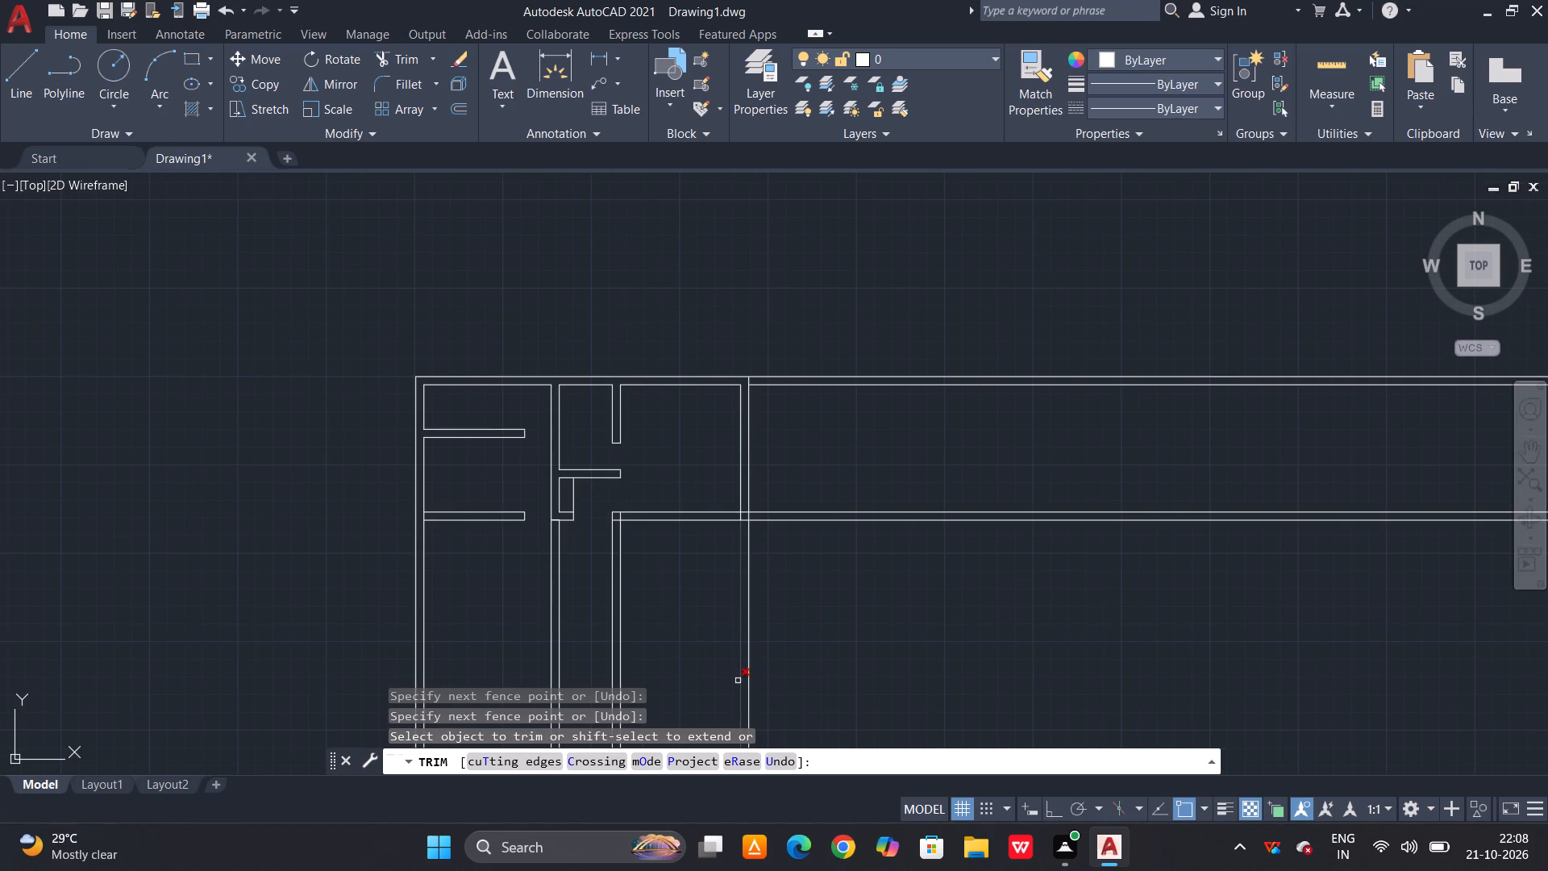
scroll(746, 615, up, 1)
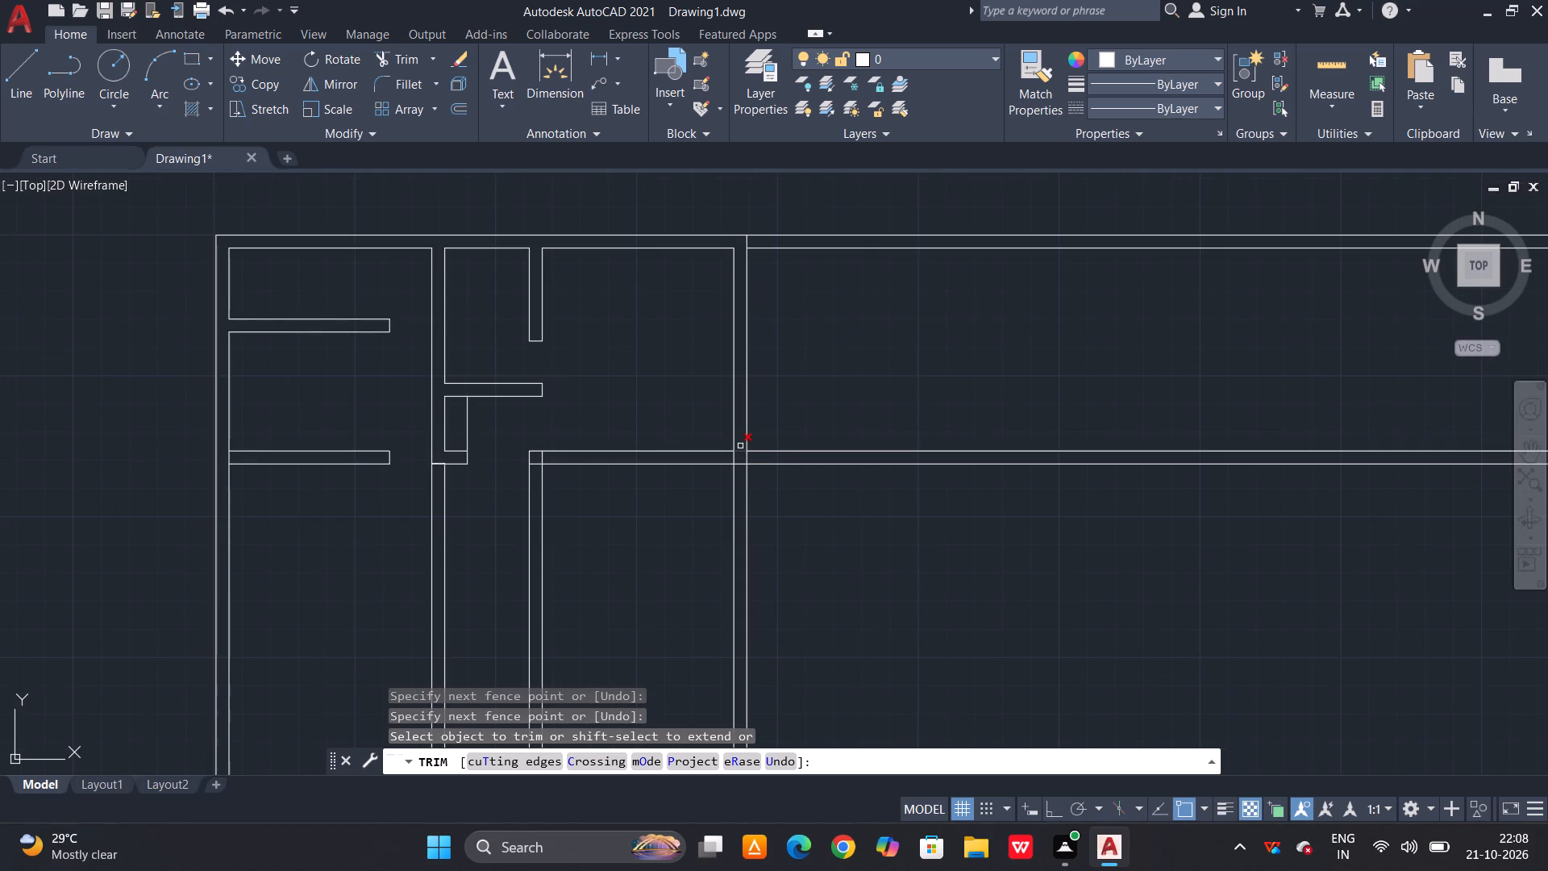
key(Escape)
scroll(755, 454, down, 2)
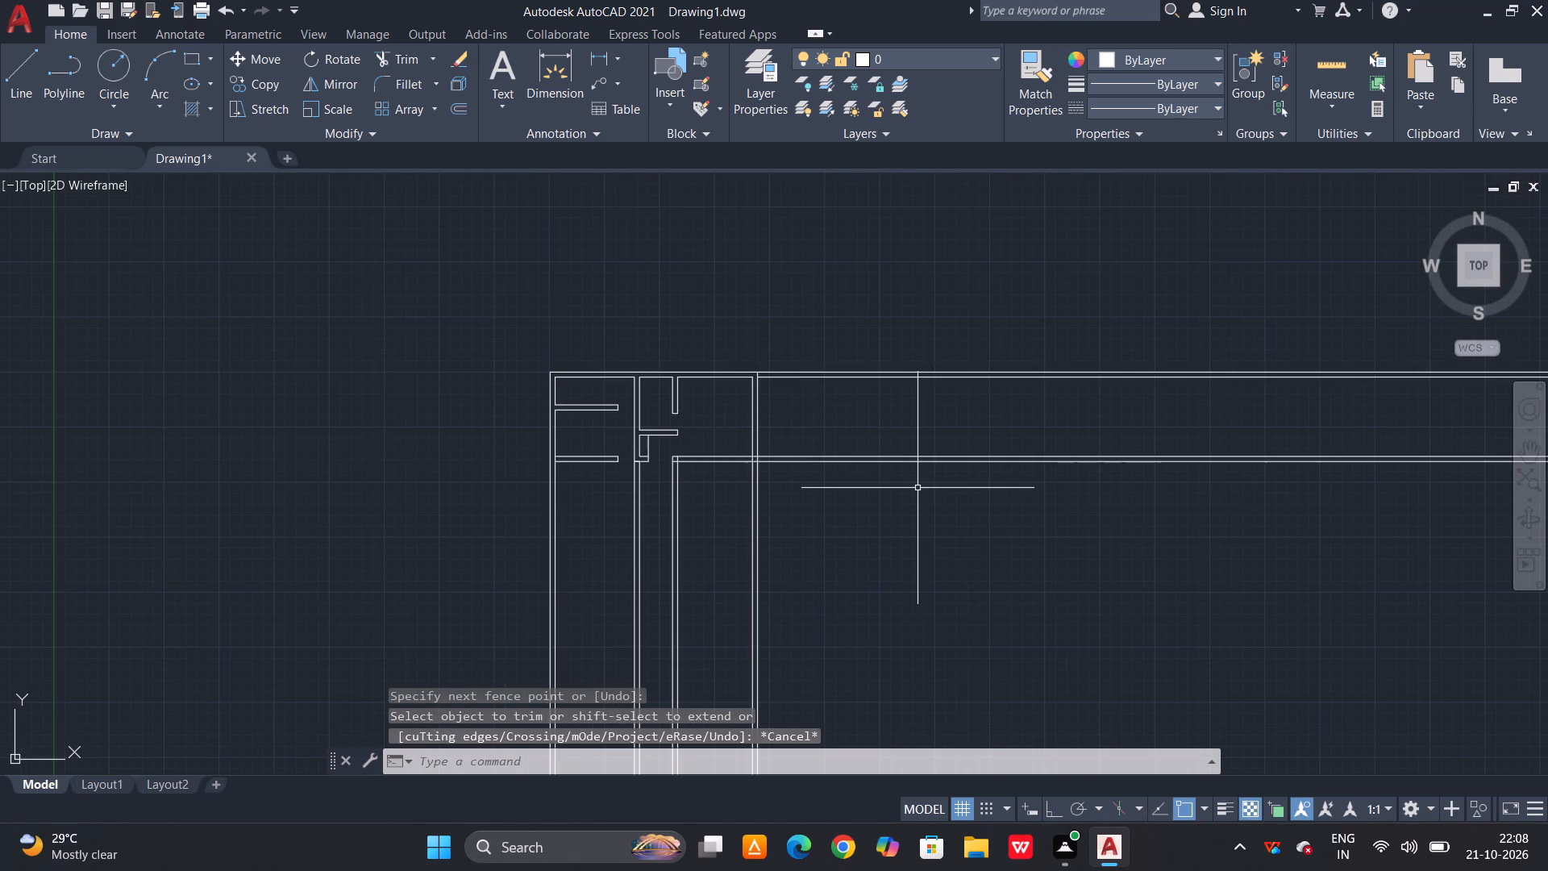
key(Escape)
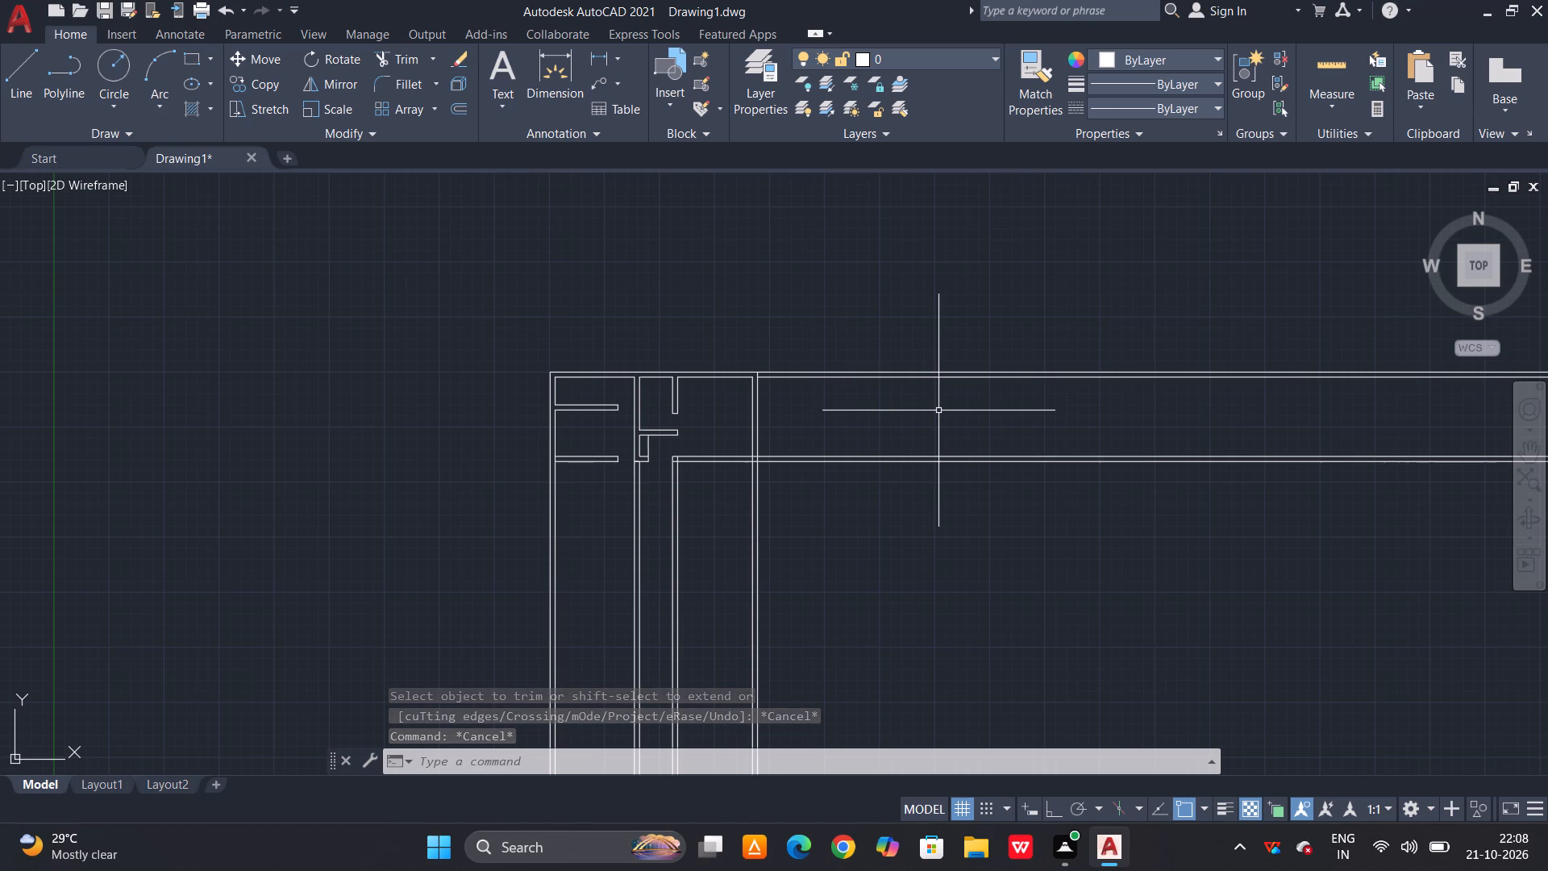
Extend the first vertical partition's left line up to the outer line of the top wall.
scroll(1005, 373, down, 1)
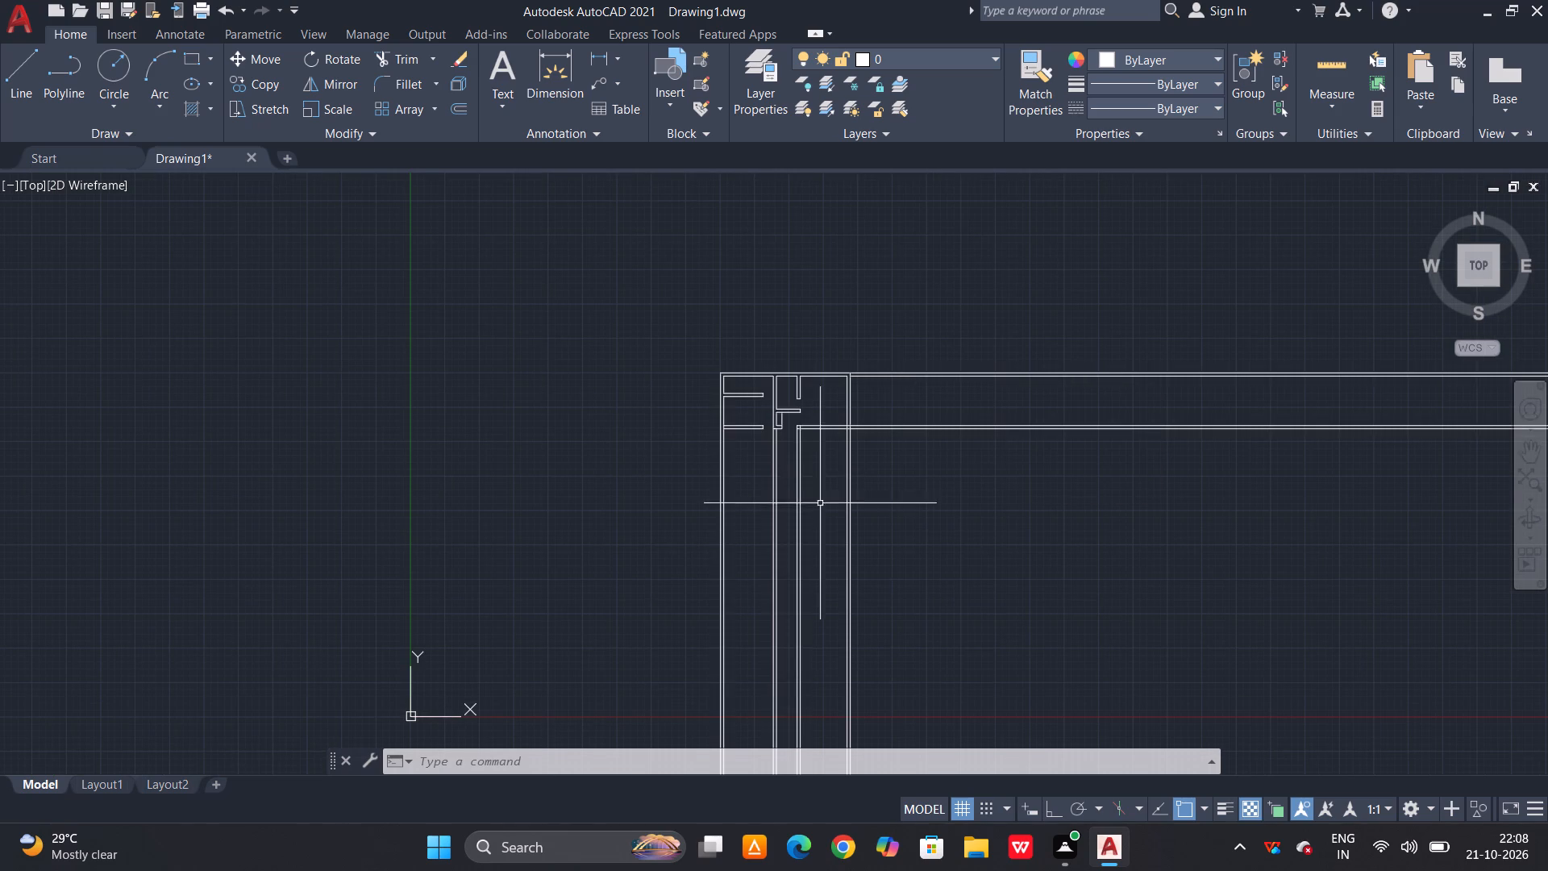
scroll(755, 464, up, 1)
scroll(709, 401, up, 3)
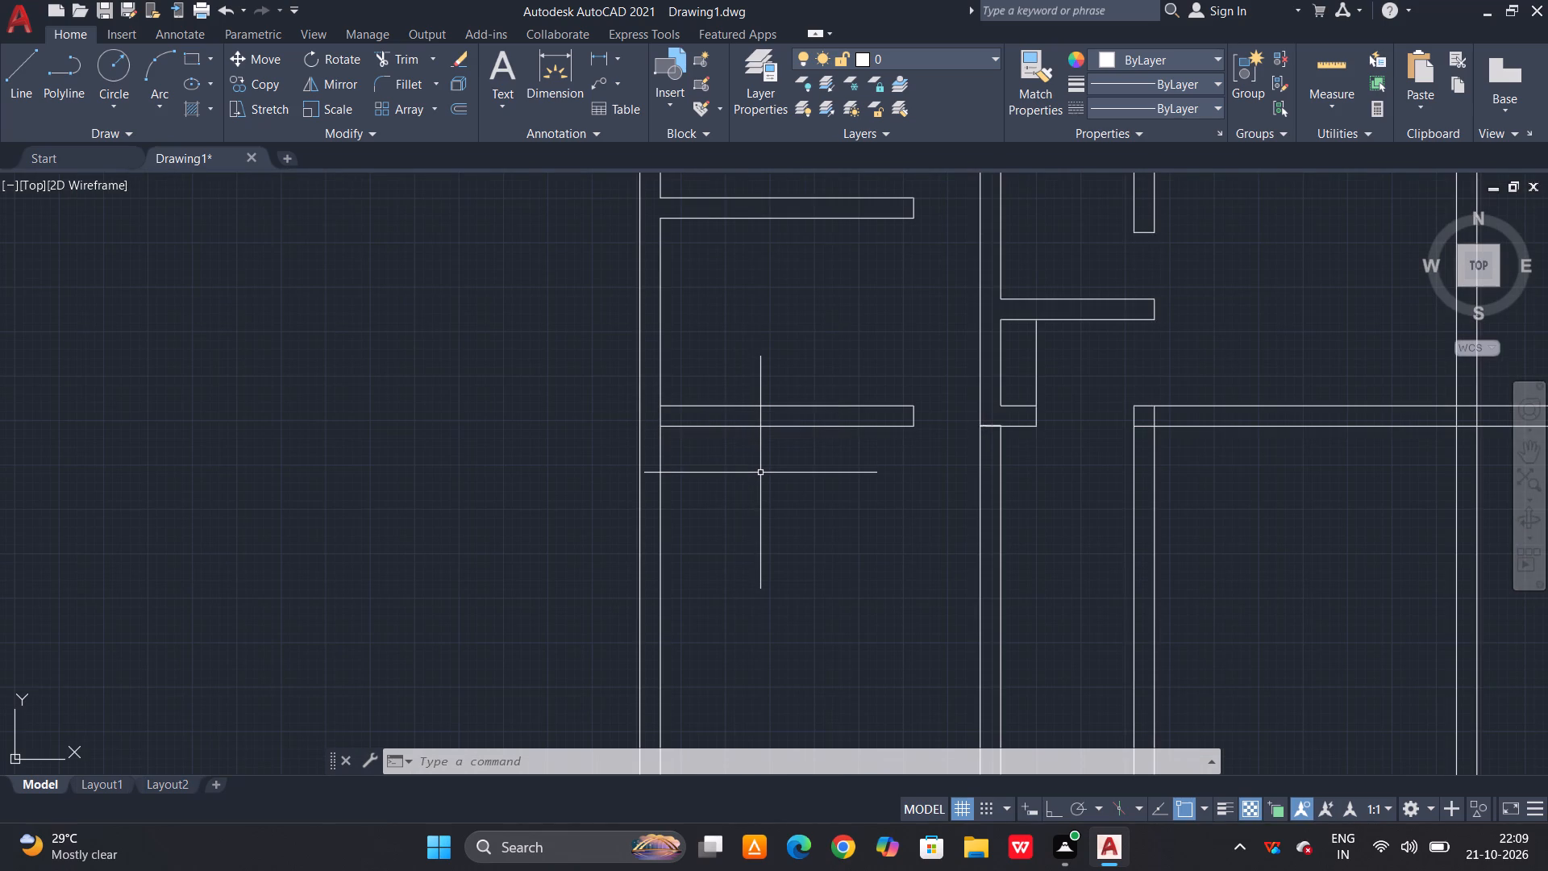
scroll(789, 513, down, 1)
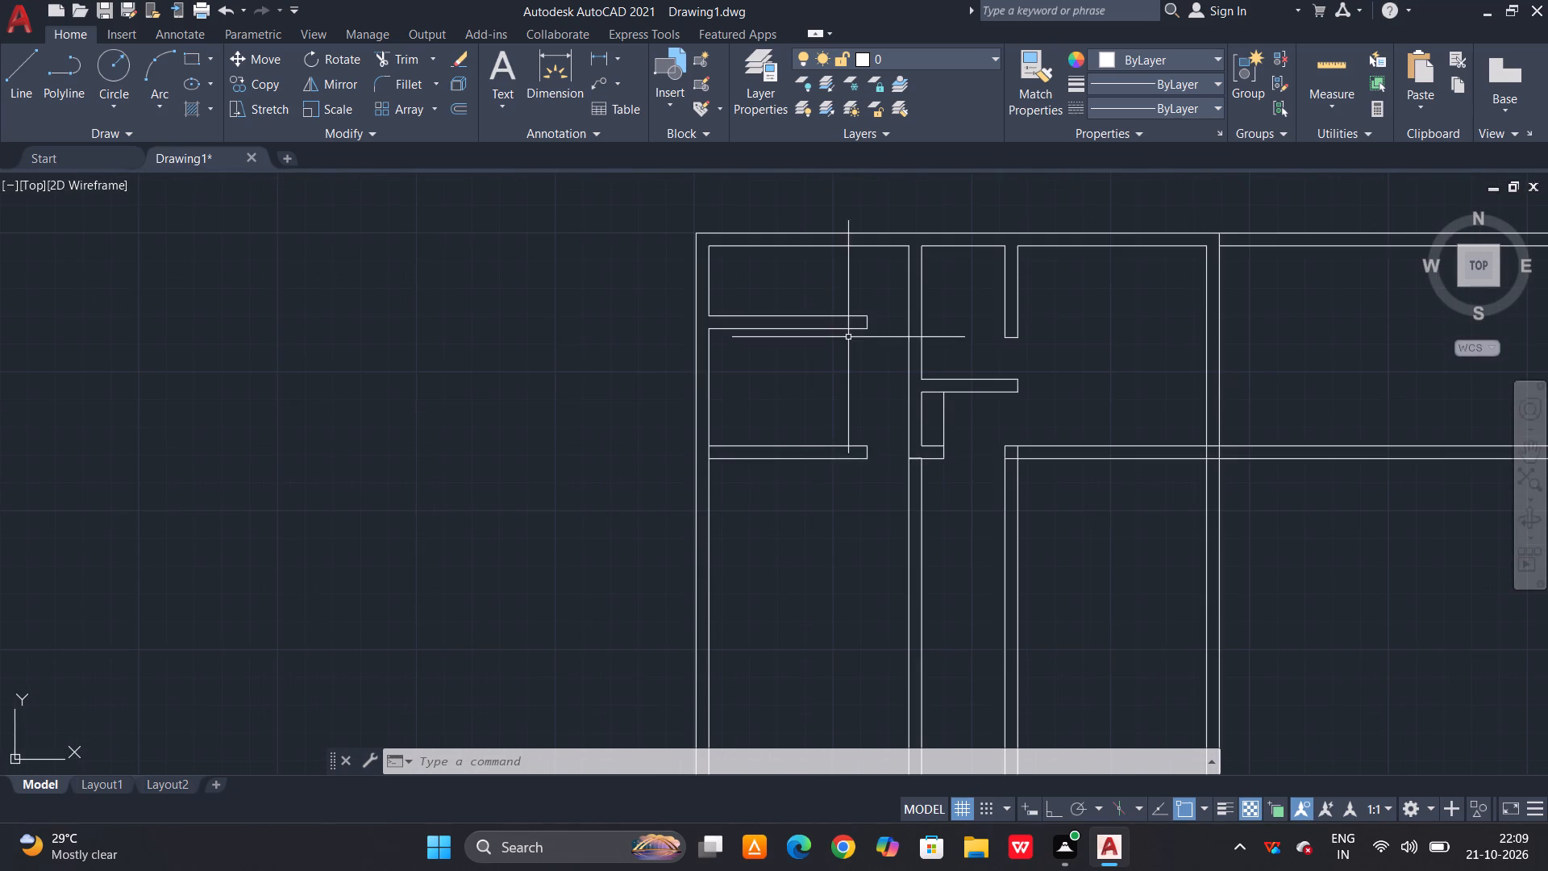
middle_drag(848, 337, 846, 506)
scroll(898, 251, up, 1)
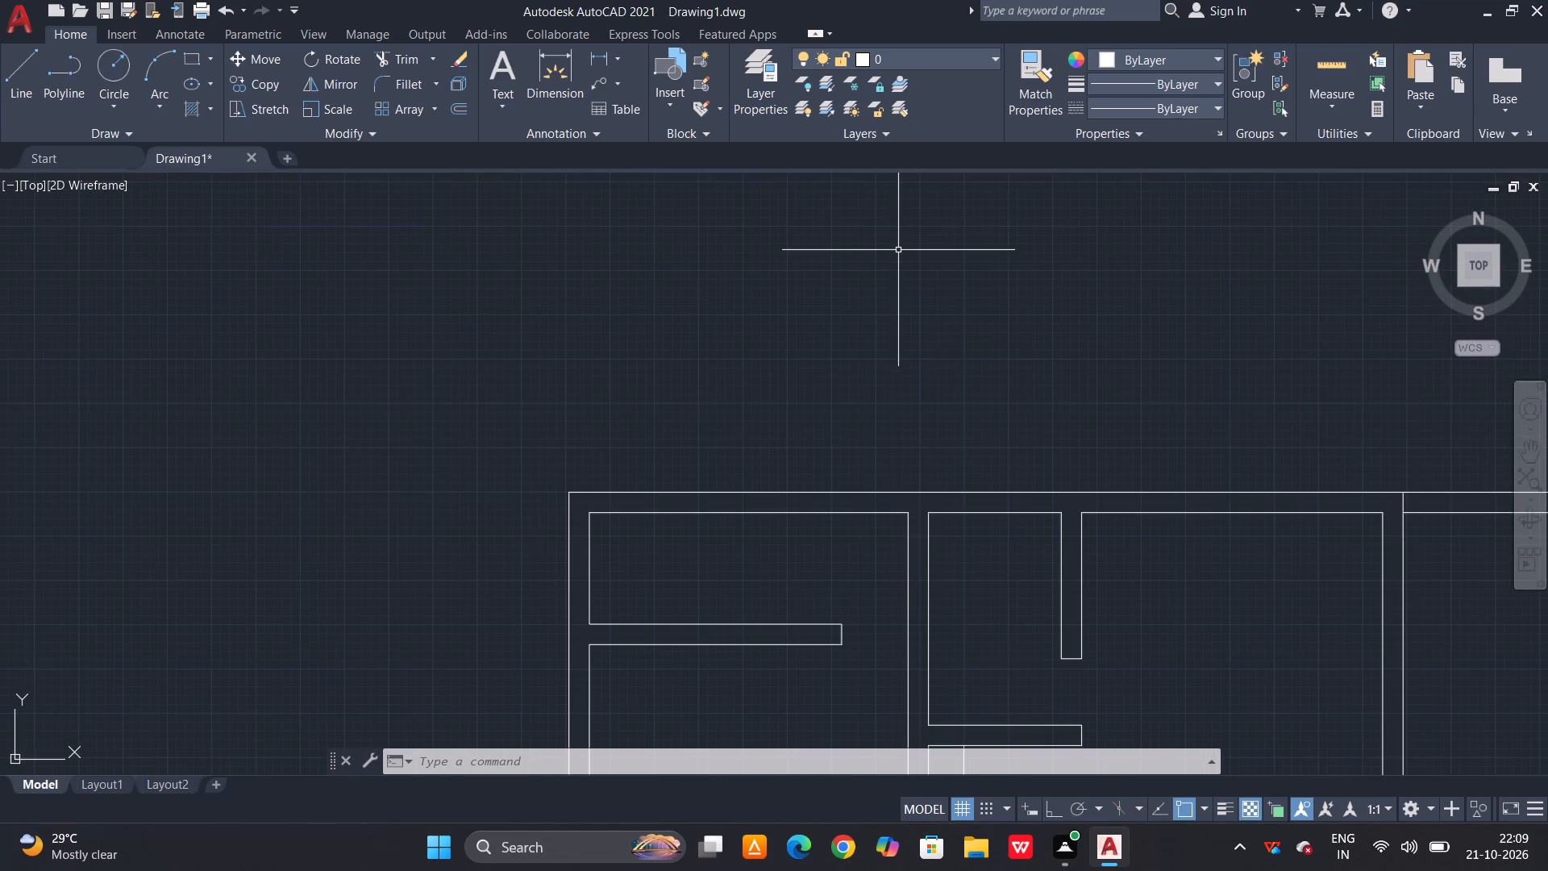
middle_drag(898, 250, 898, 289)
text(ex)
key(space)
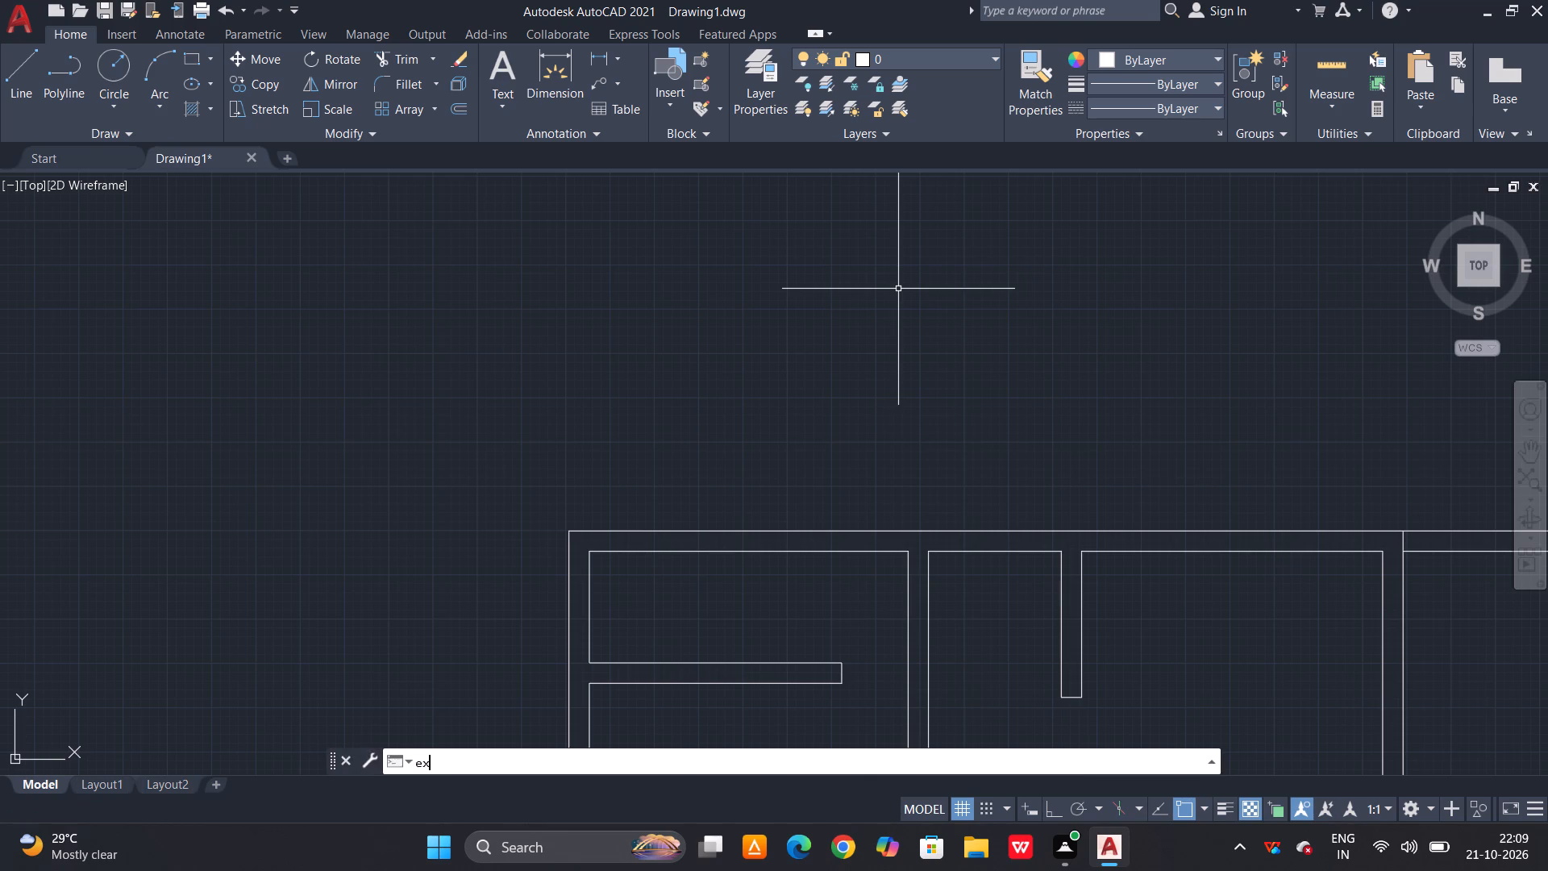
click(905, 578)
key(Escape)
key(Escape)
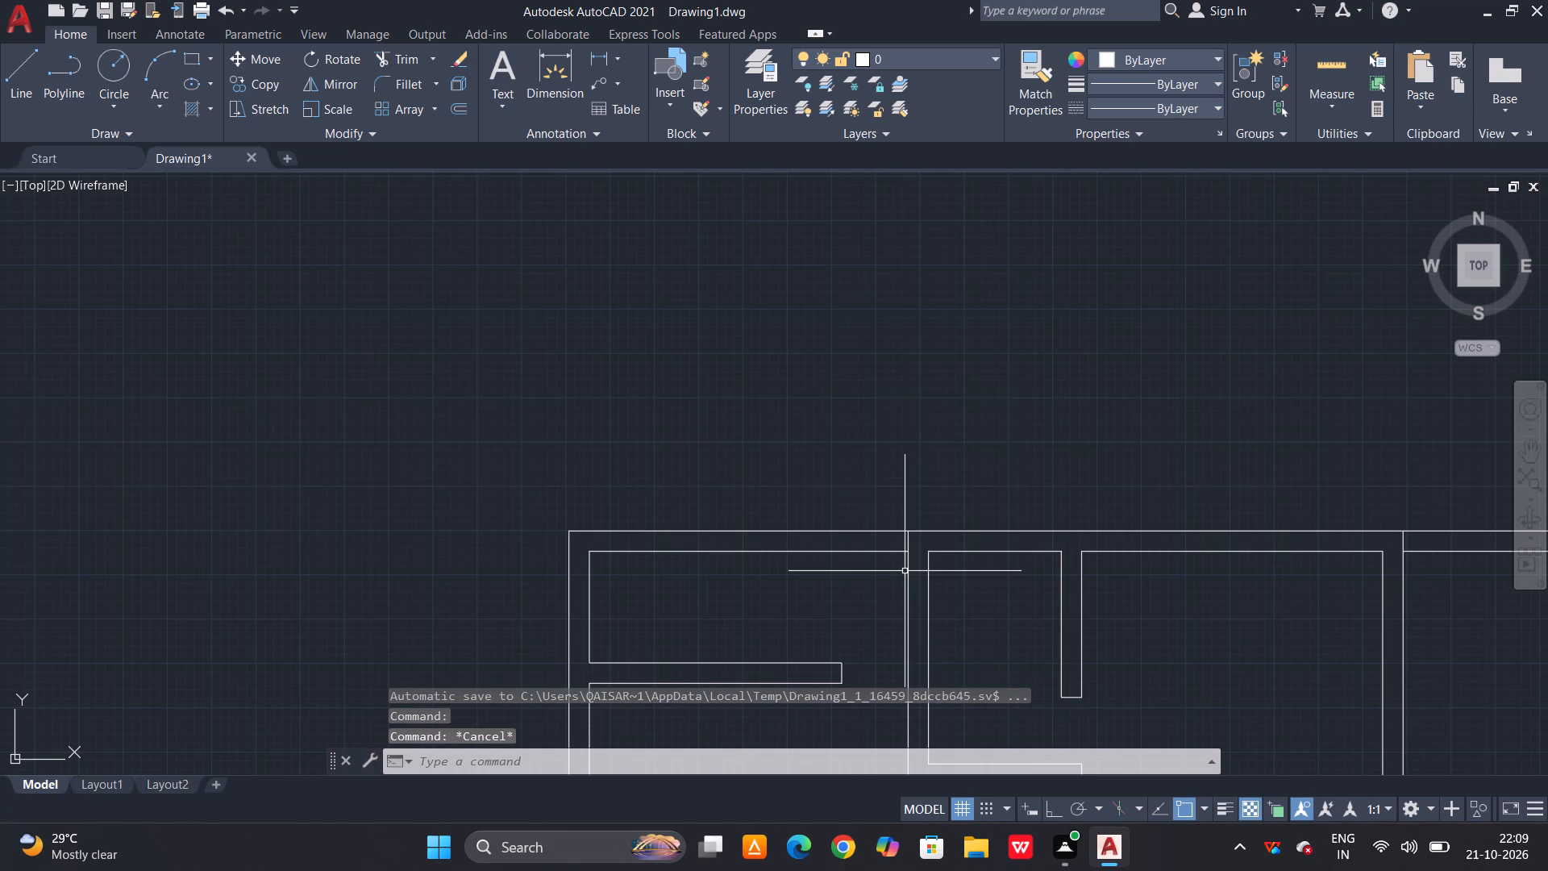
Offset the first vertical partition's left line 75 to the left.
text(o 75)
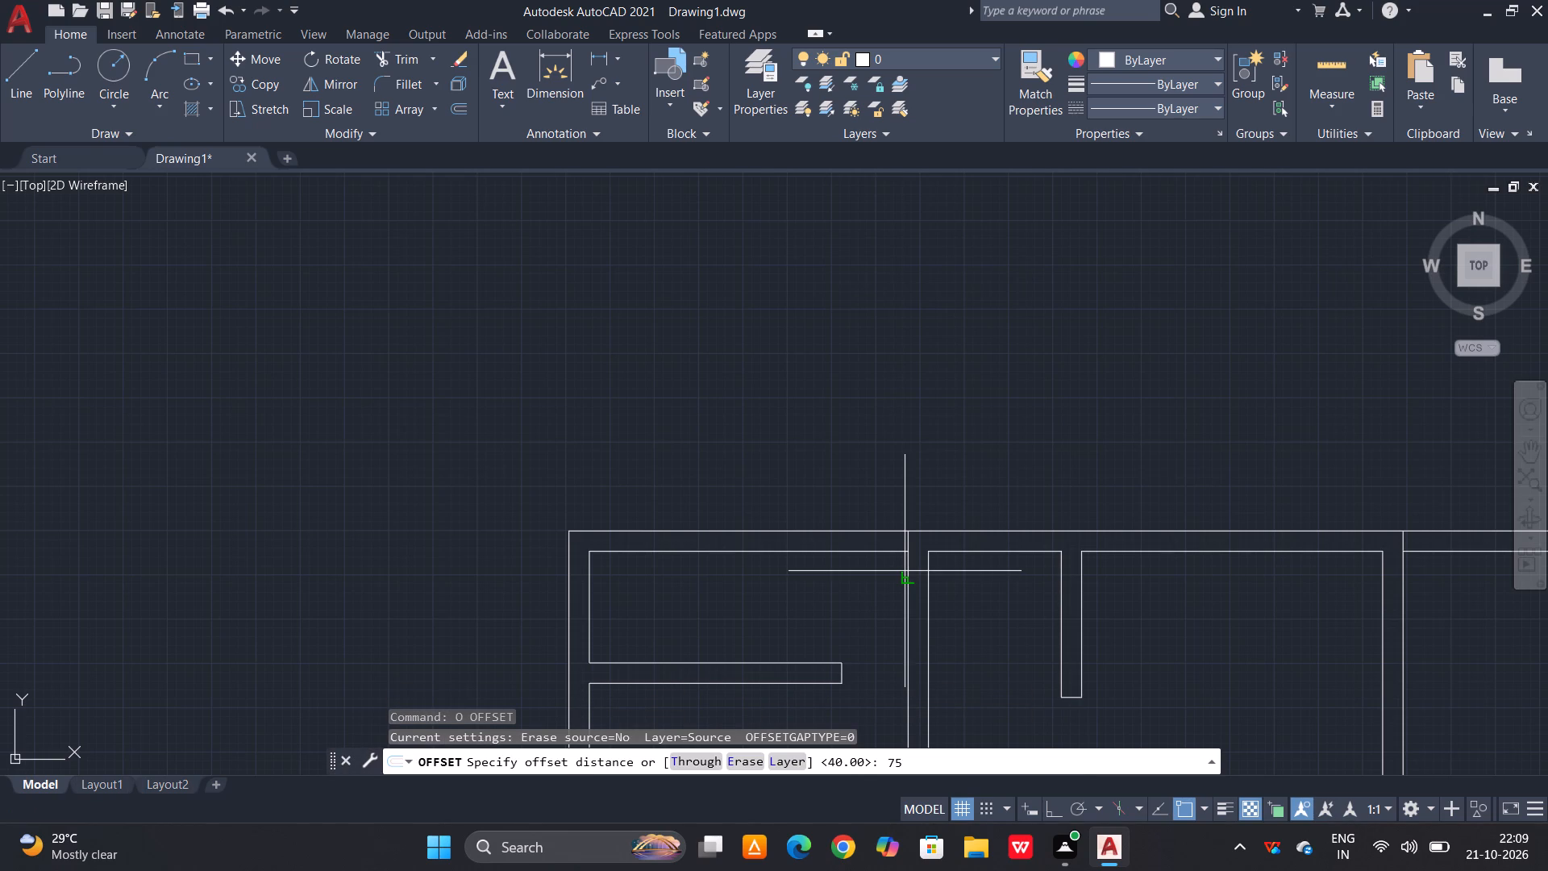
key(space)
click(909, 575)
click(844, 583)
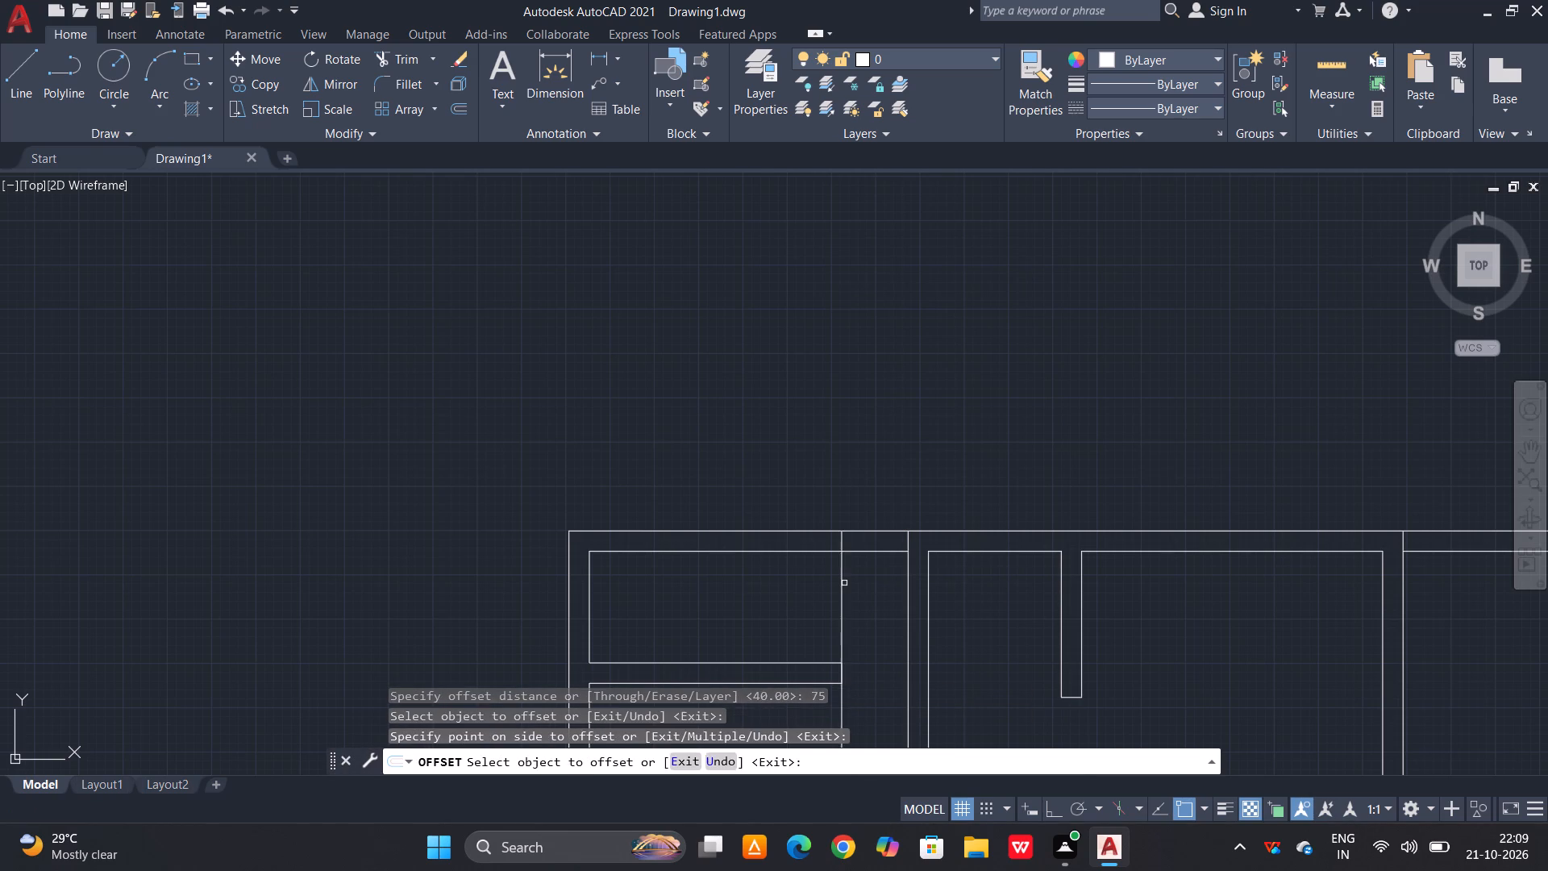
key(Escape)
Trim the top wall's lines between the 75 offset line and the first partition, and the offset line above the upper stub wall.
text(tr)
key(space)
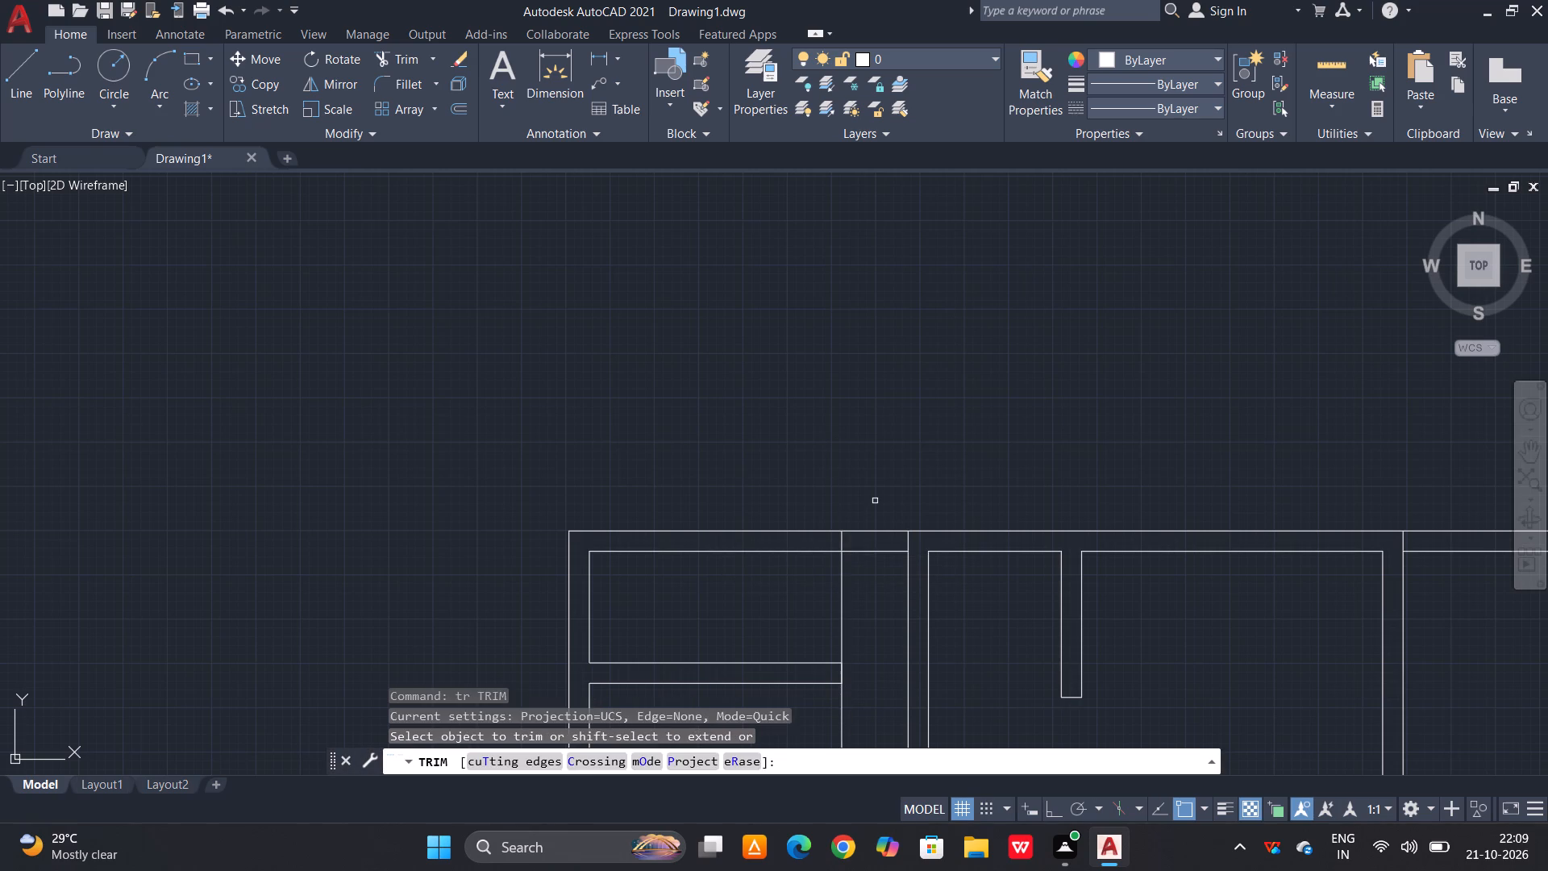
key(space)
click(875, 501)
double_click(876, 576)
click(808, 590)
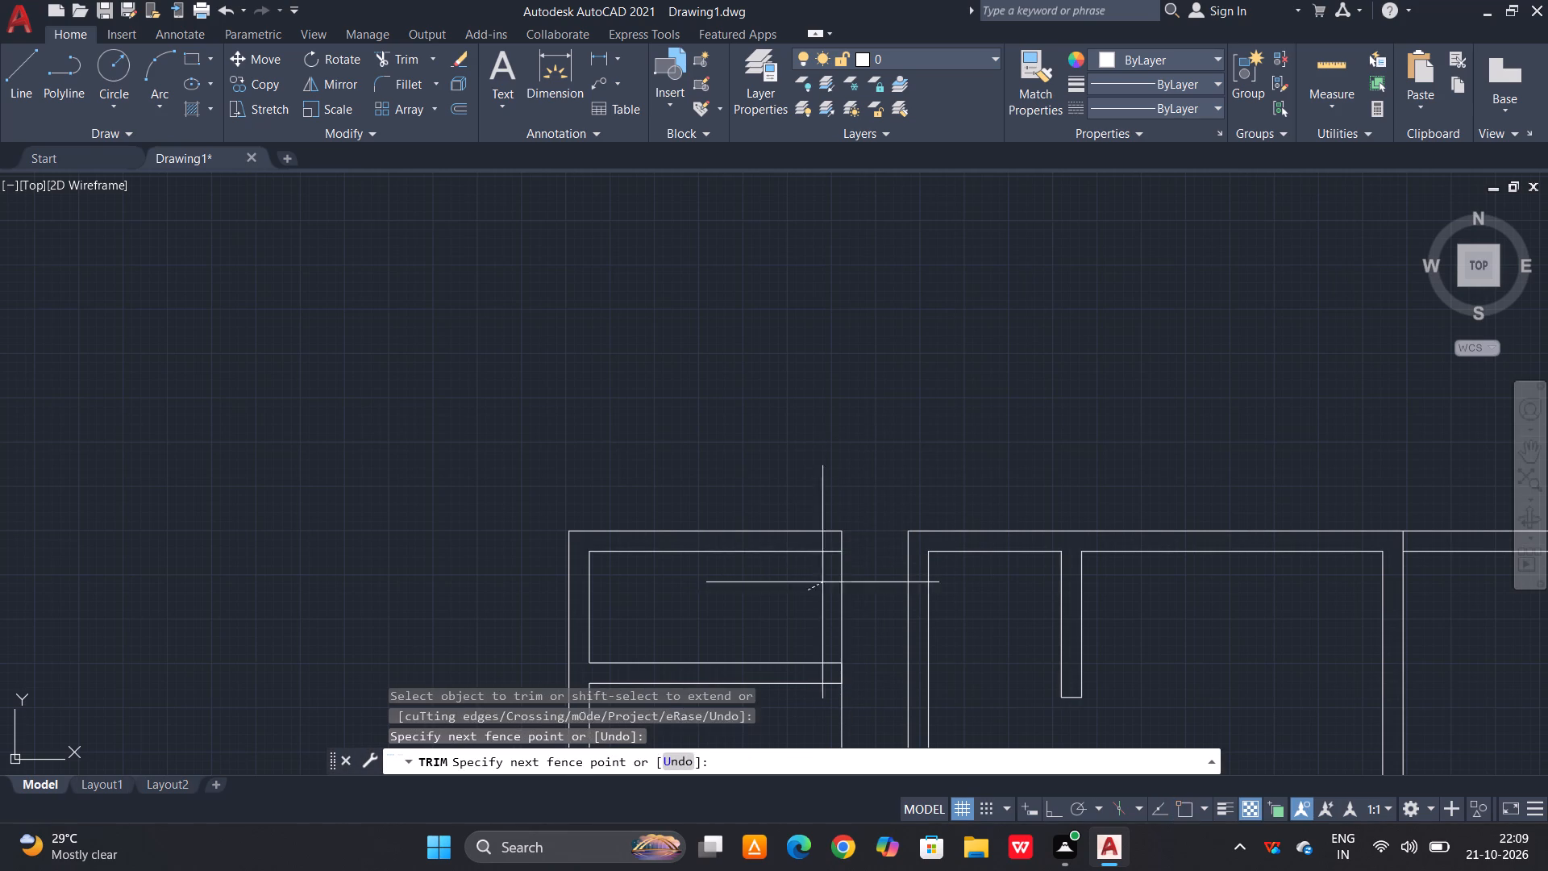
click(865, 572)
scroll(883, 506, down, 2)
key(Escape)
Delete the leftover part of the 75 offset line running down from the upper stub wall.
click(867, 626)
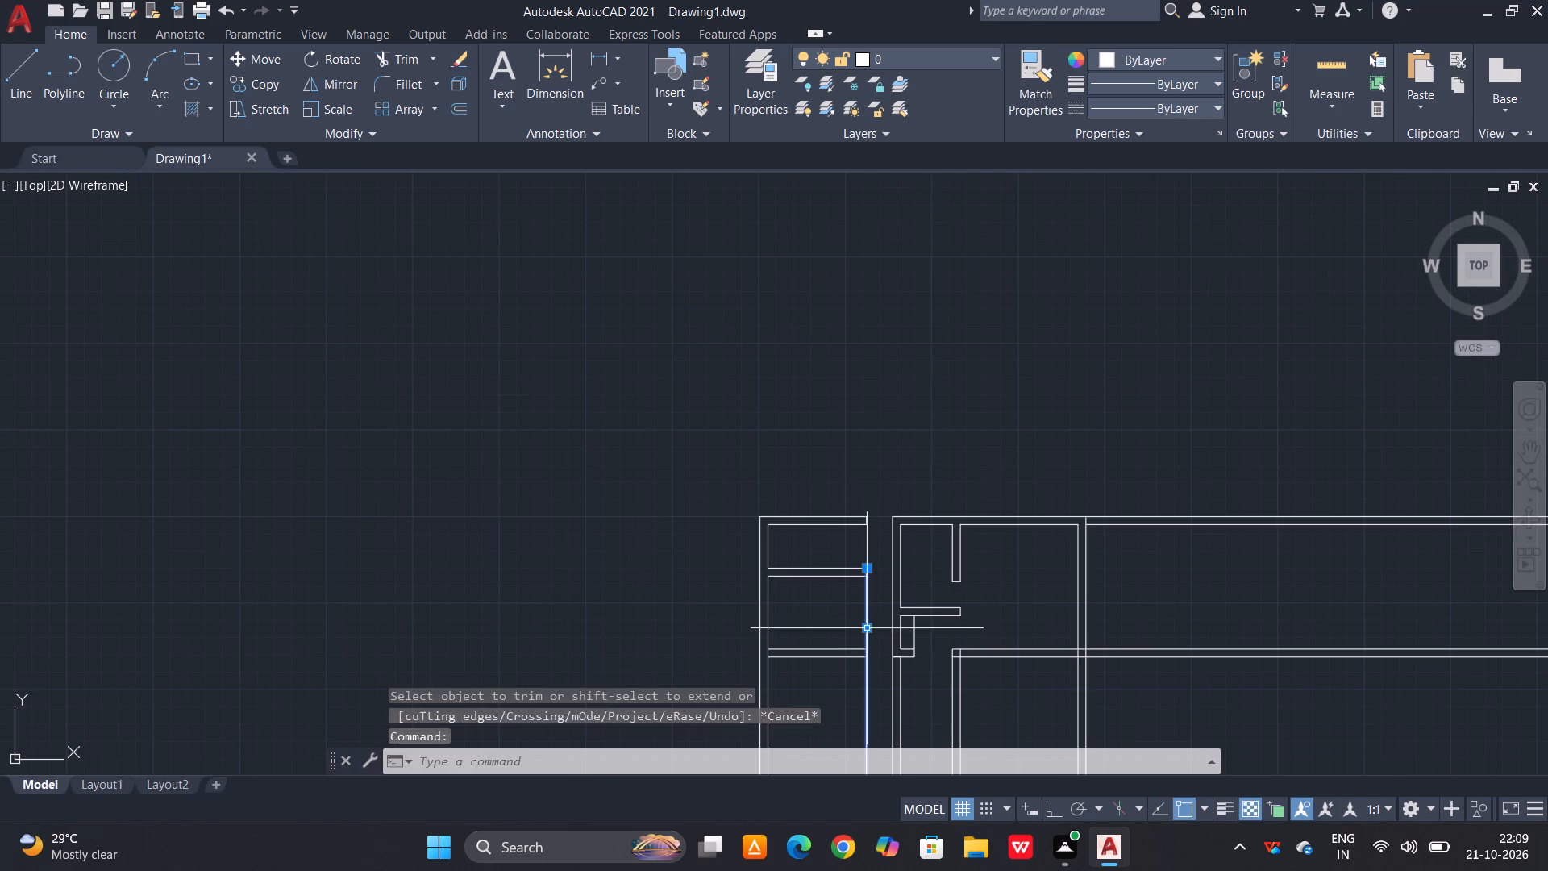
key(Delete)
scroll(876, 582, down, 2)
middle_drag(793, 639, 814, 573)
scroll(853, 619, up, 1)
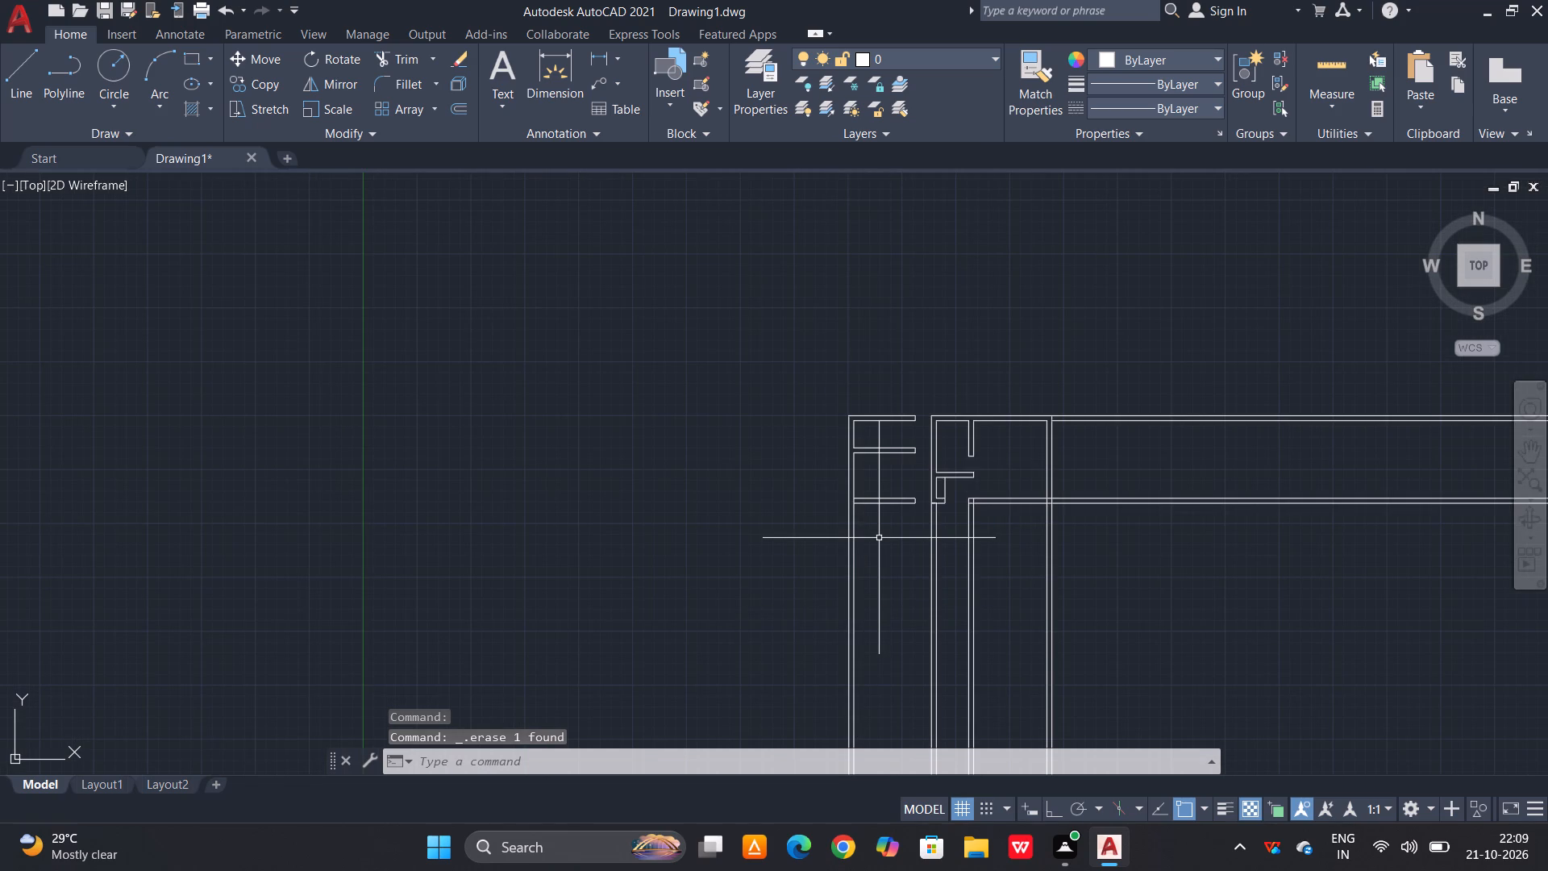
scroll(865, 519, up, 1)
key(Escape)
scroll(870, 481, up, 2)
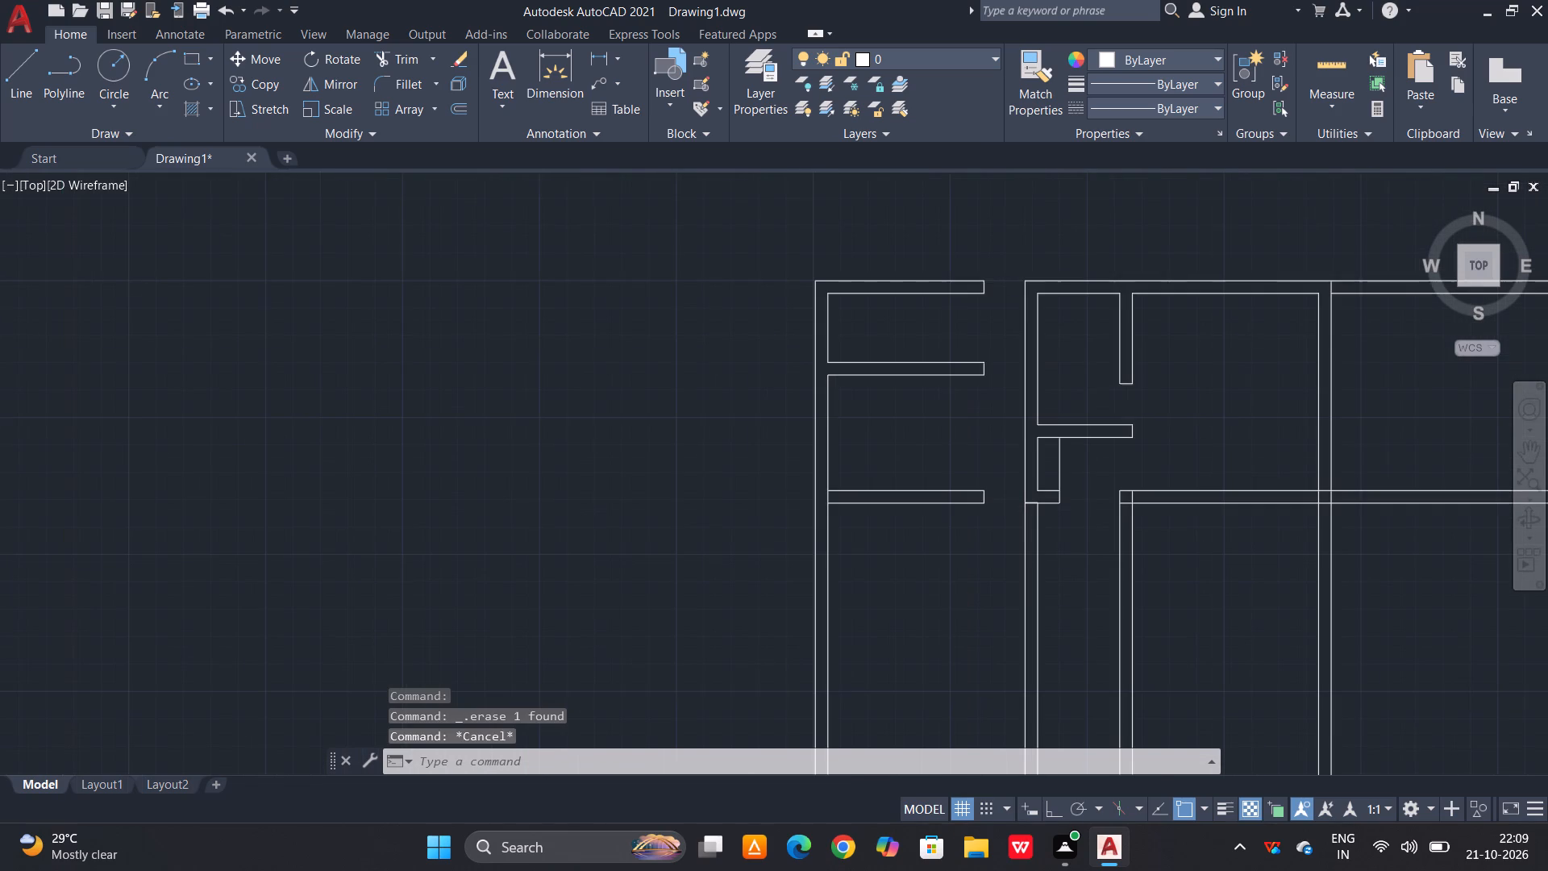
Offset the bottom line of the lowest stub wall on the left outer wall 140 downward.
text(o)
key(space)
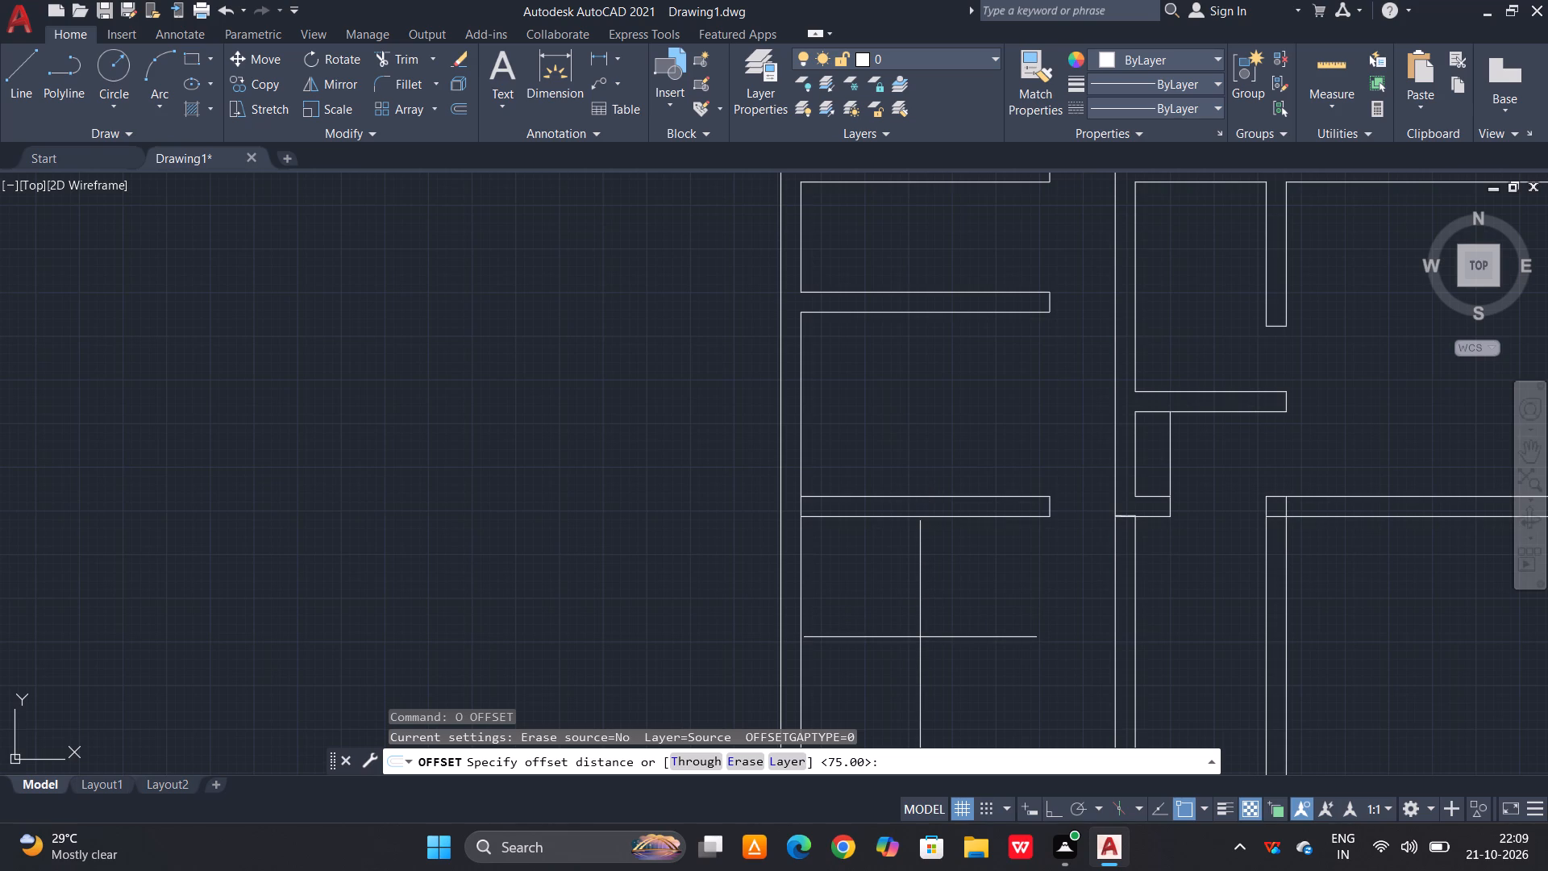
text(140)
key(space)
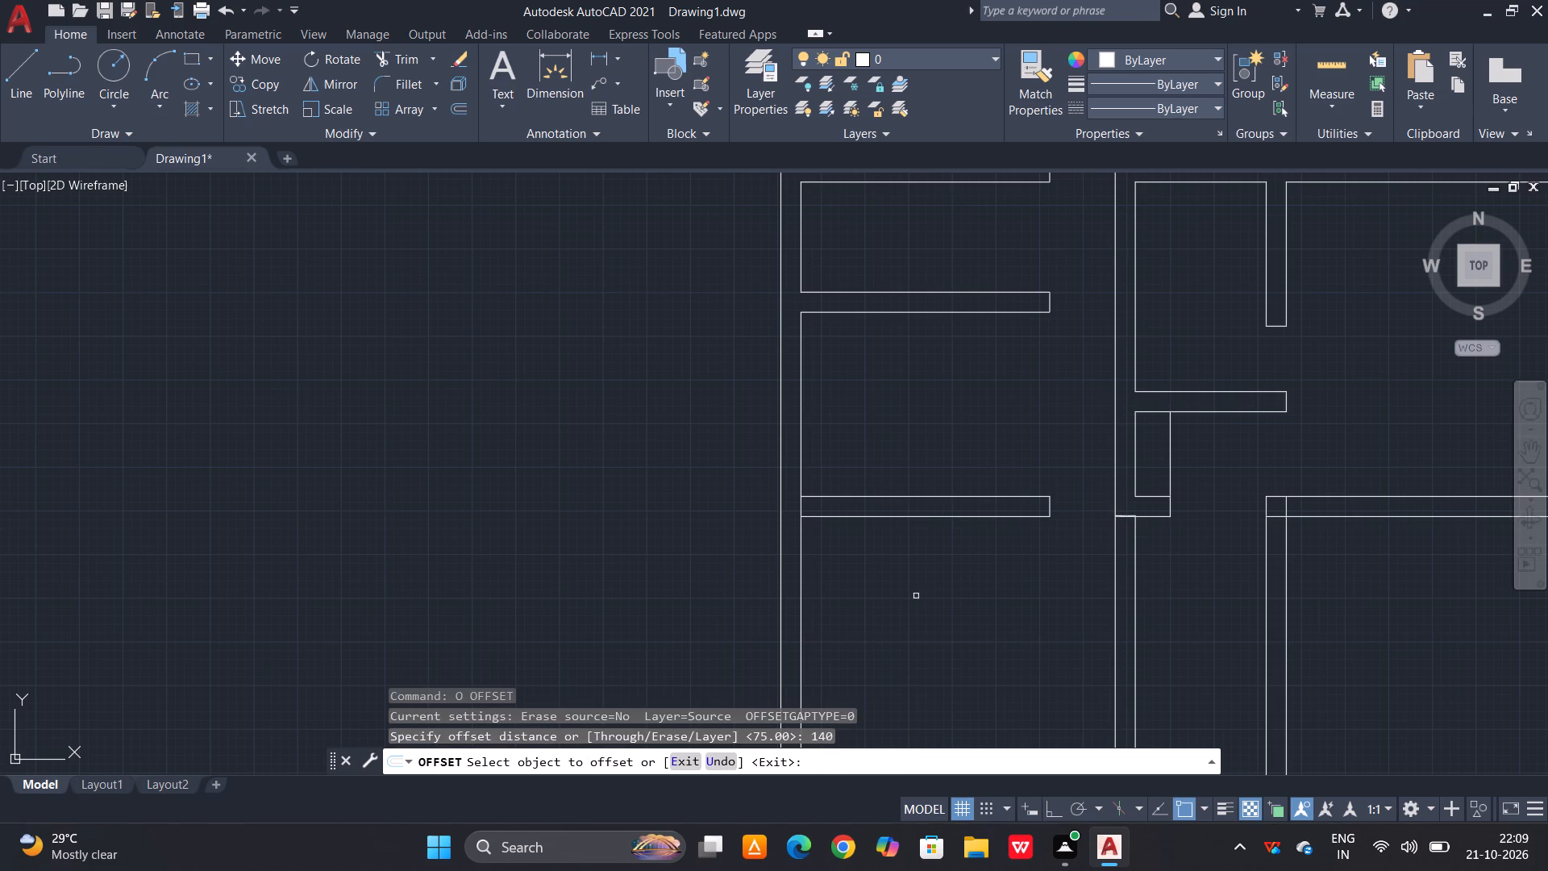
click(930, 517)
click(930, 621)
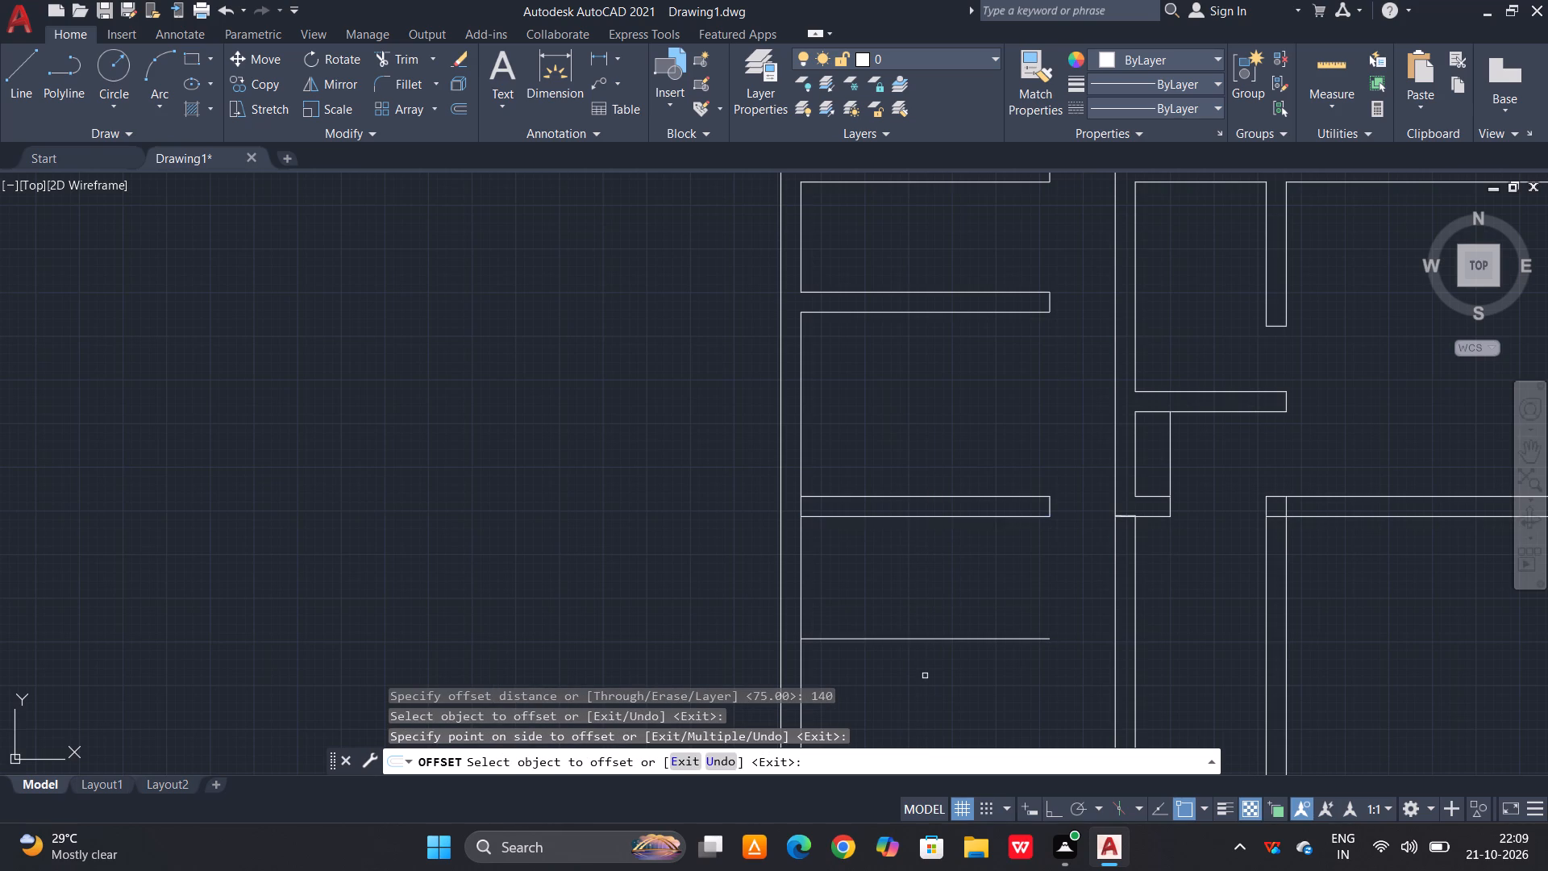
key(Escape)
Offset the new horizontal line 23 downward to form a wall.
key(o)
key(space)
text(23)
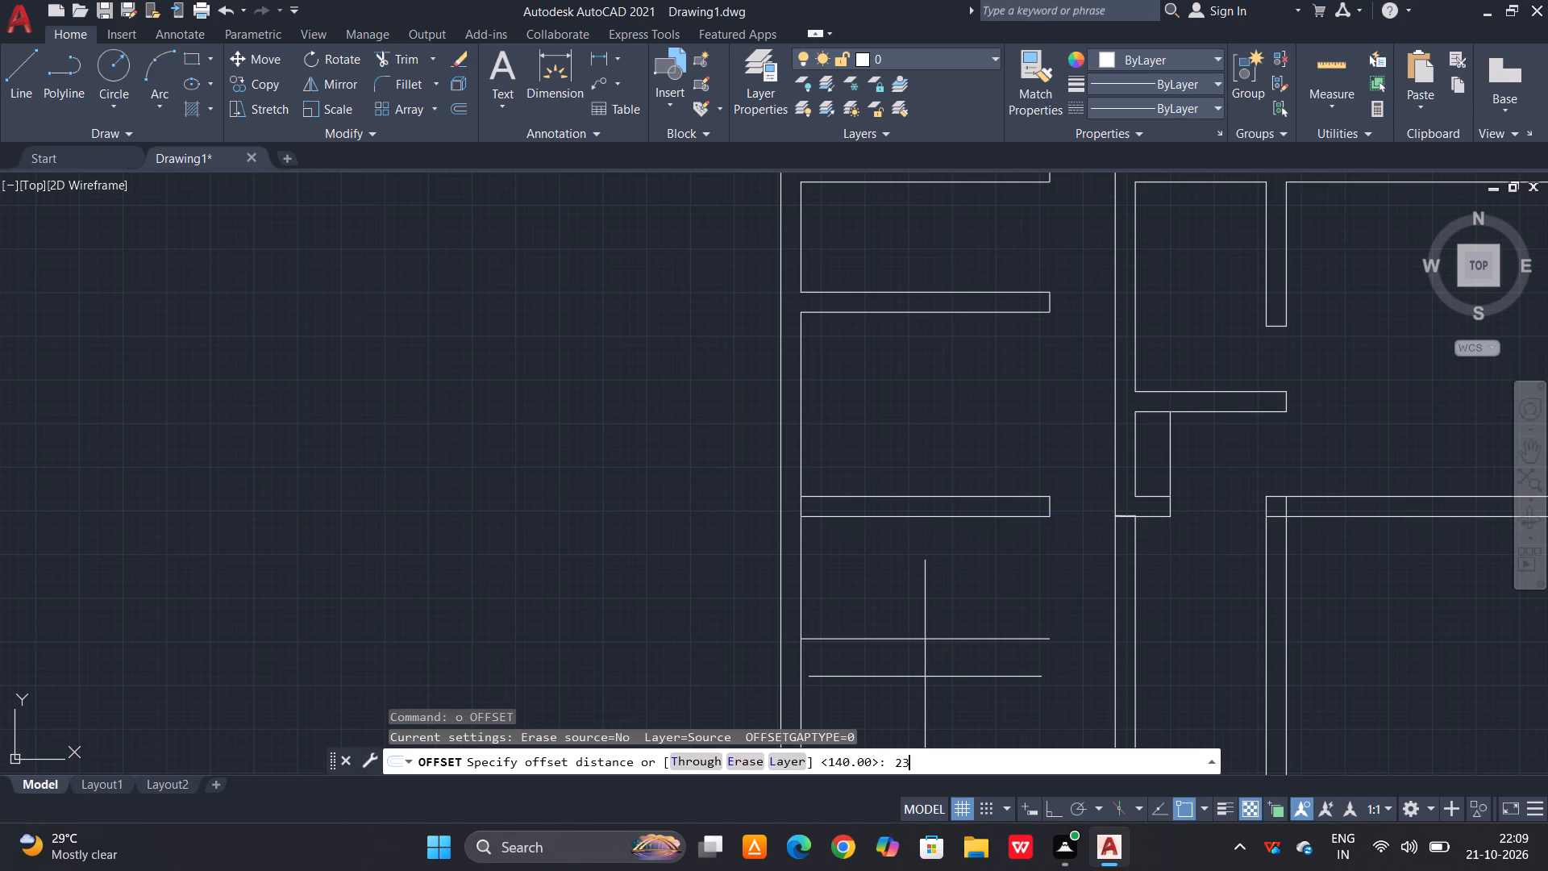
key(space)
click(927, 635)
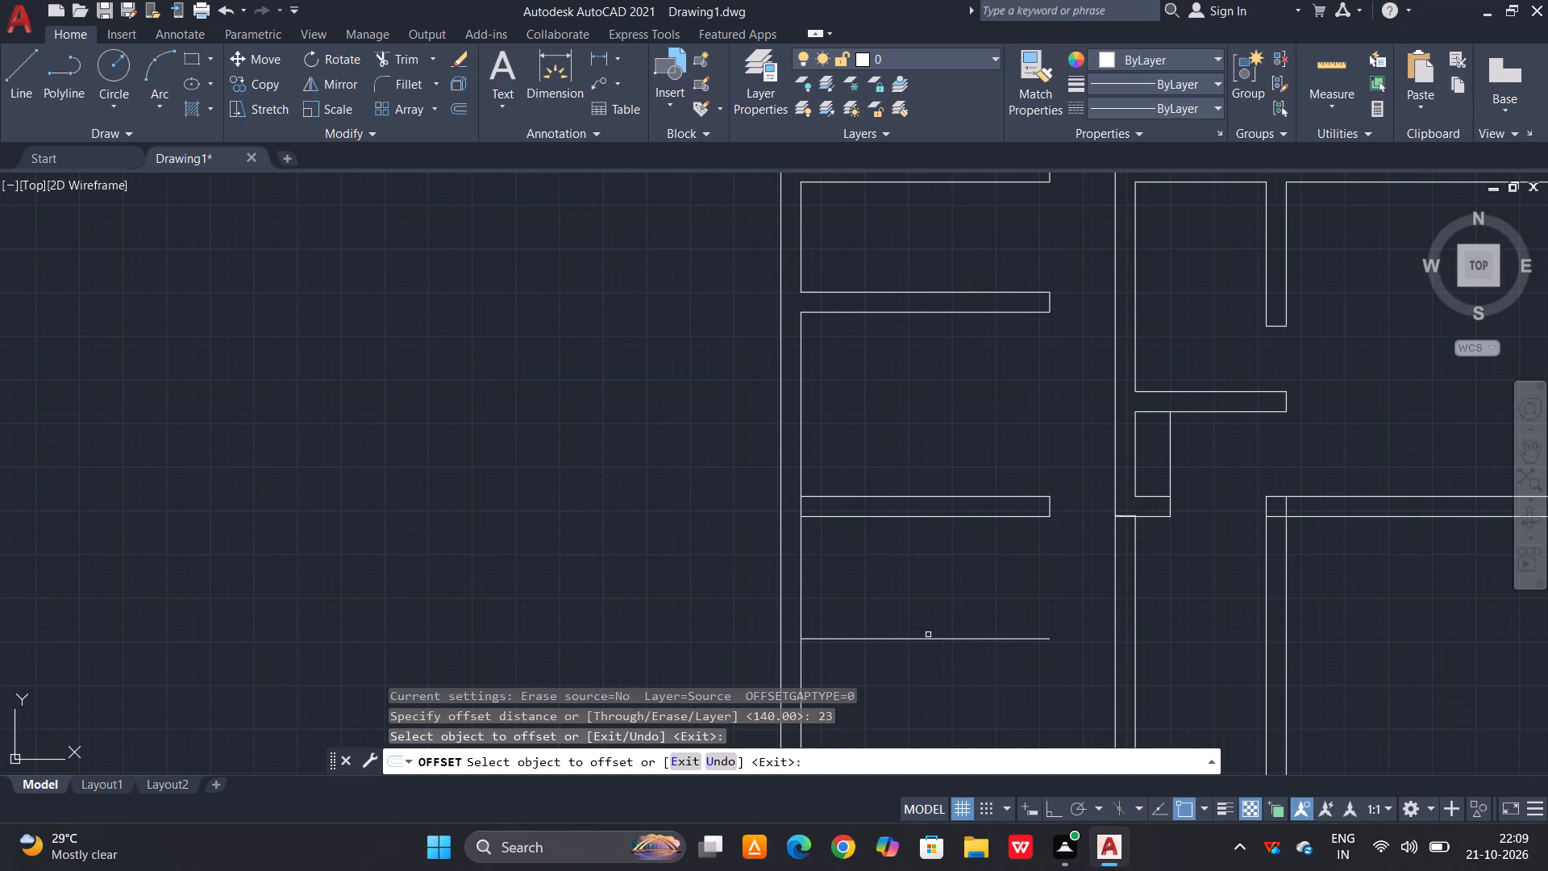
click(928, 636)
click(923, 638)
click(917, 686)
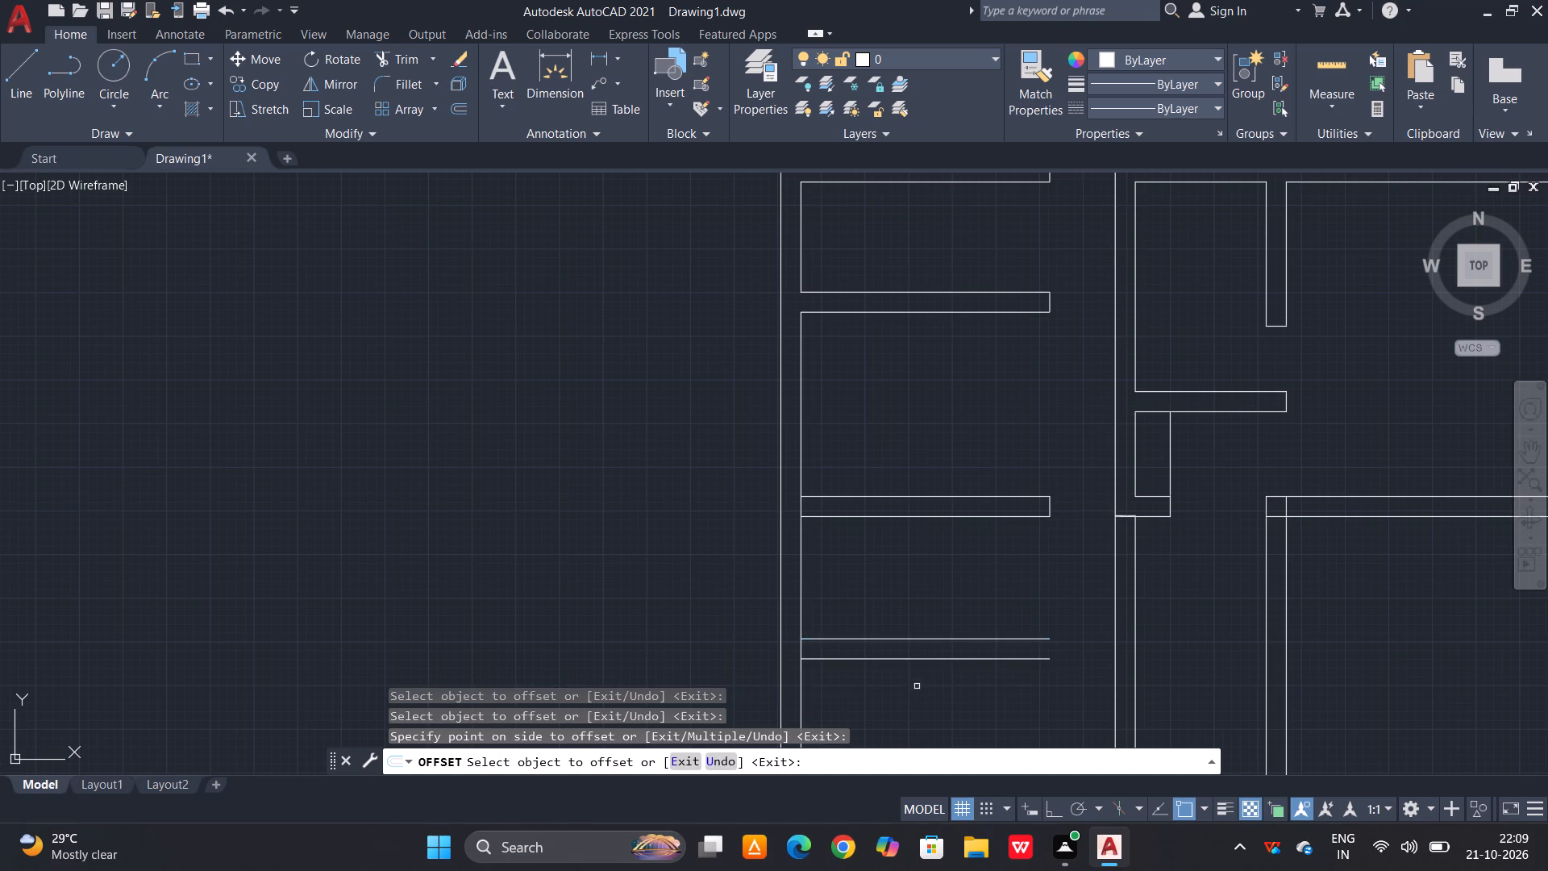
scroll(967, 221, down, 3)
middle_drag(941, 516, 938, 485)
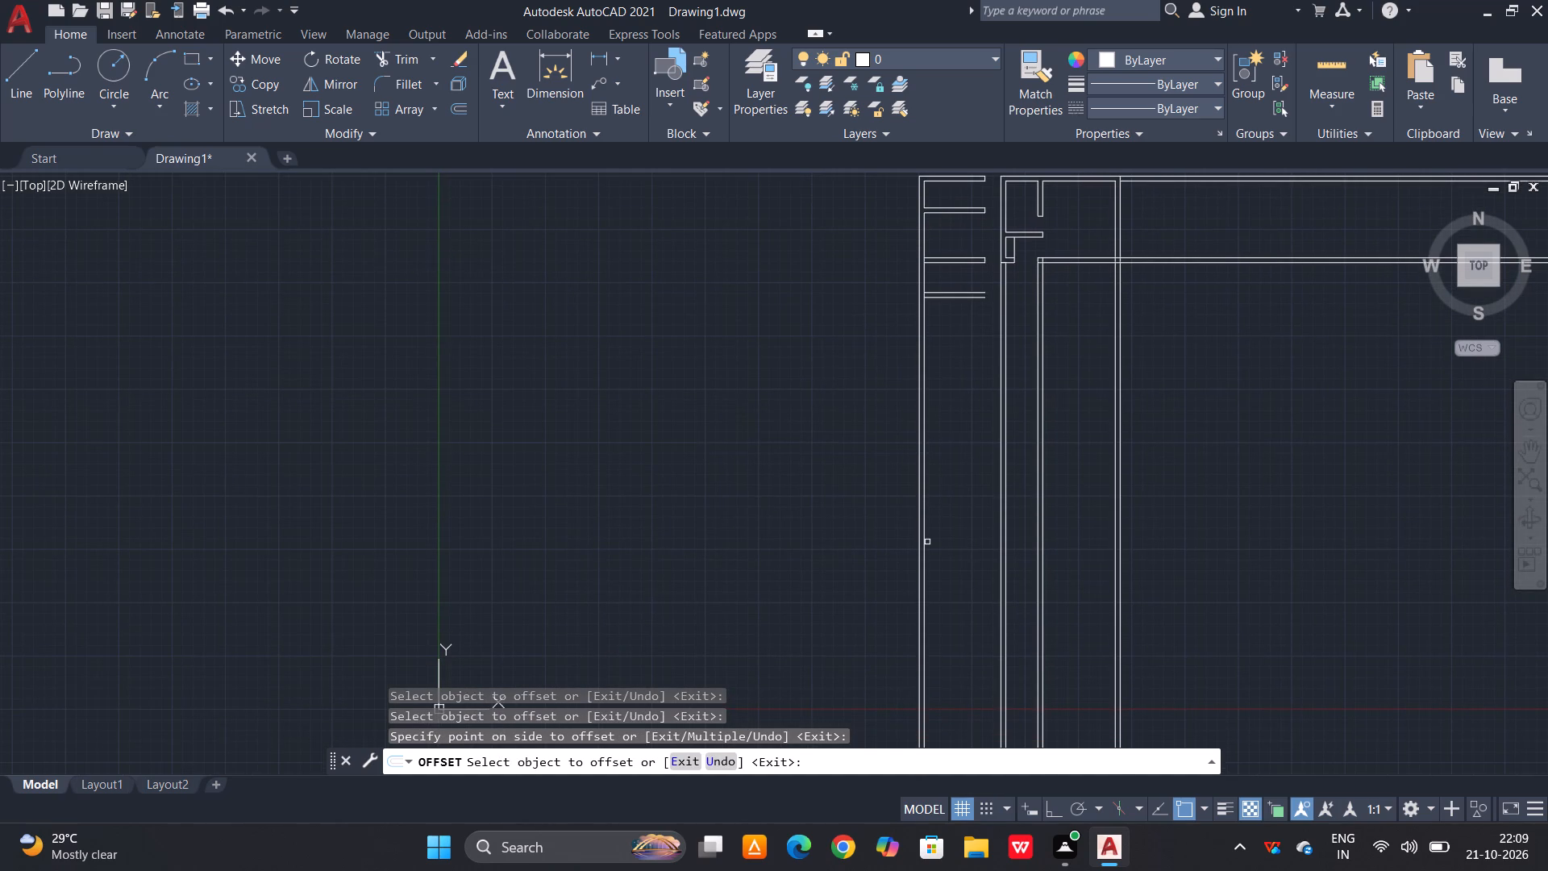
key(Escape)
Offset the bottom line of the new wall 330 downward.
scroll(955, 274, up, 2)
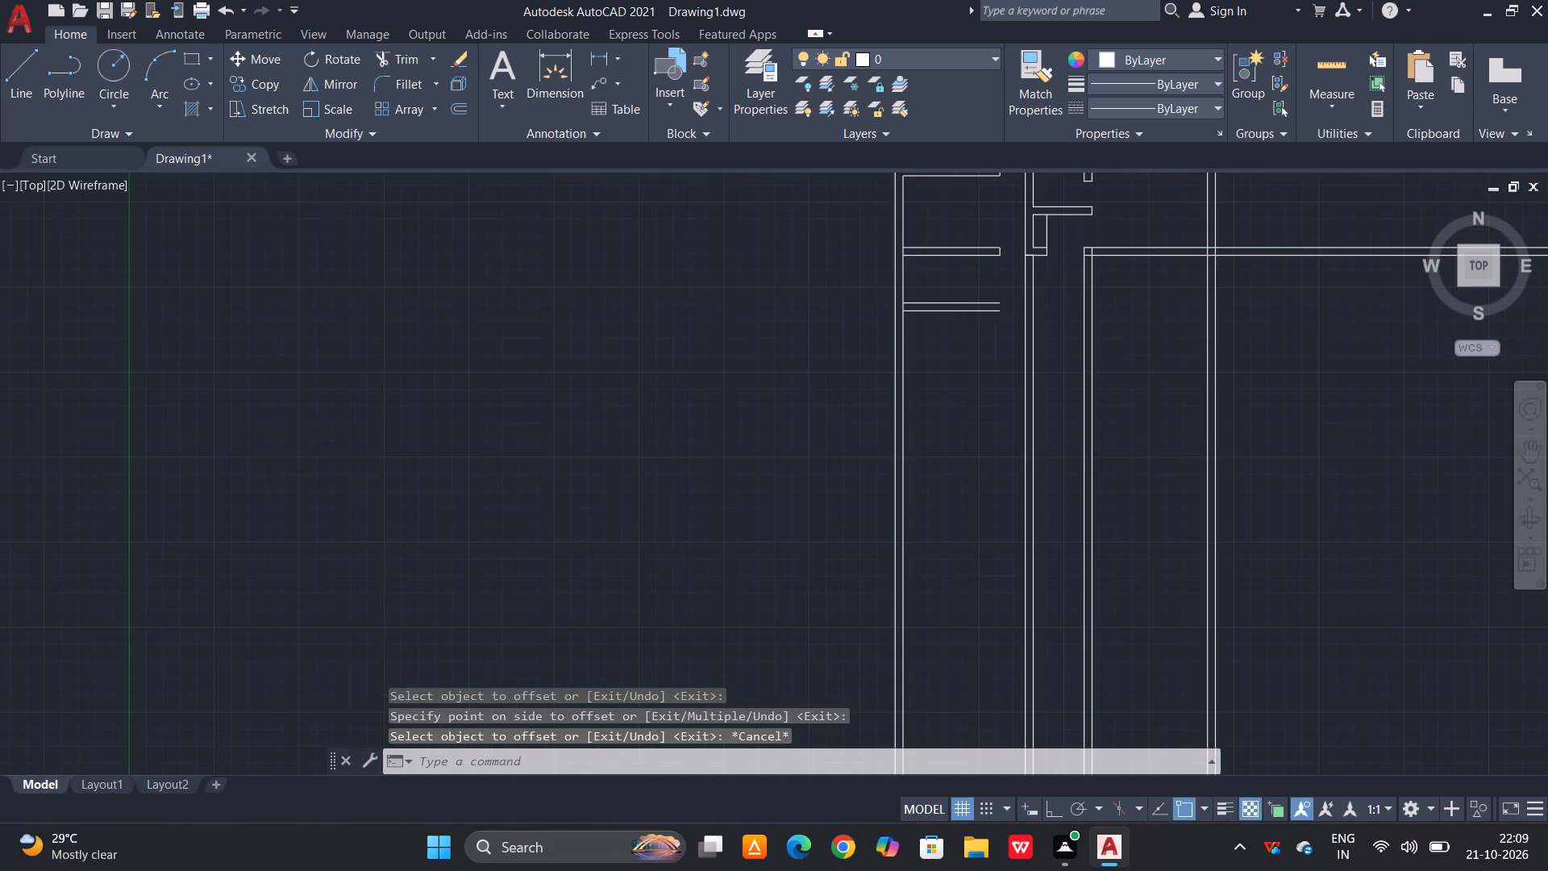
key(Escape)
text(o)
key(space)
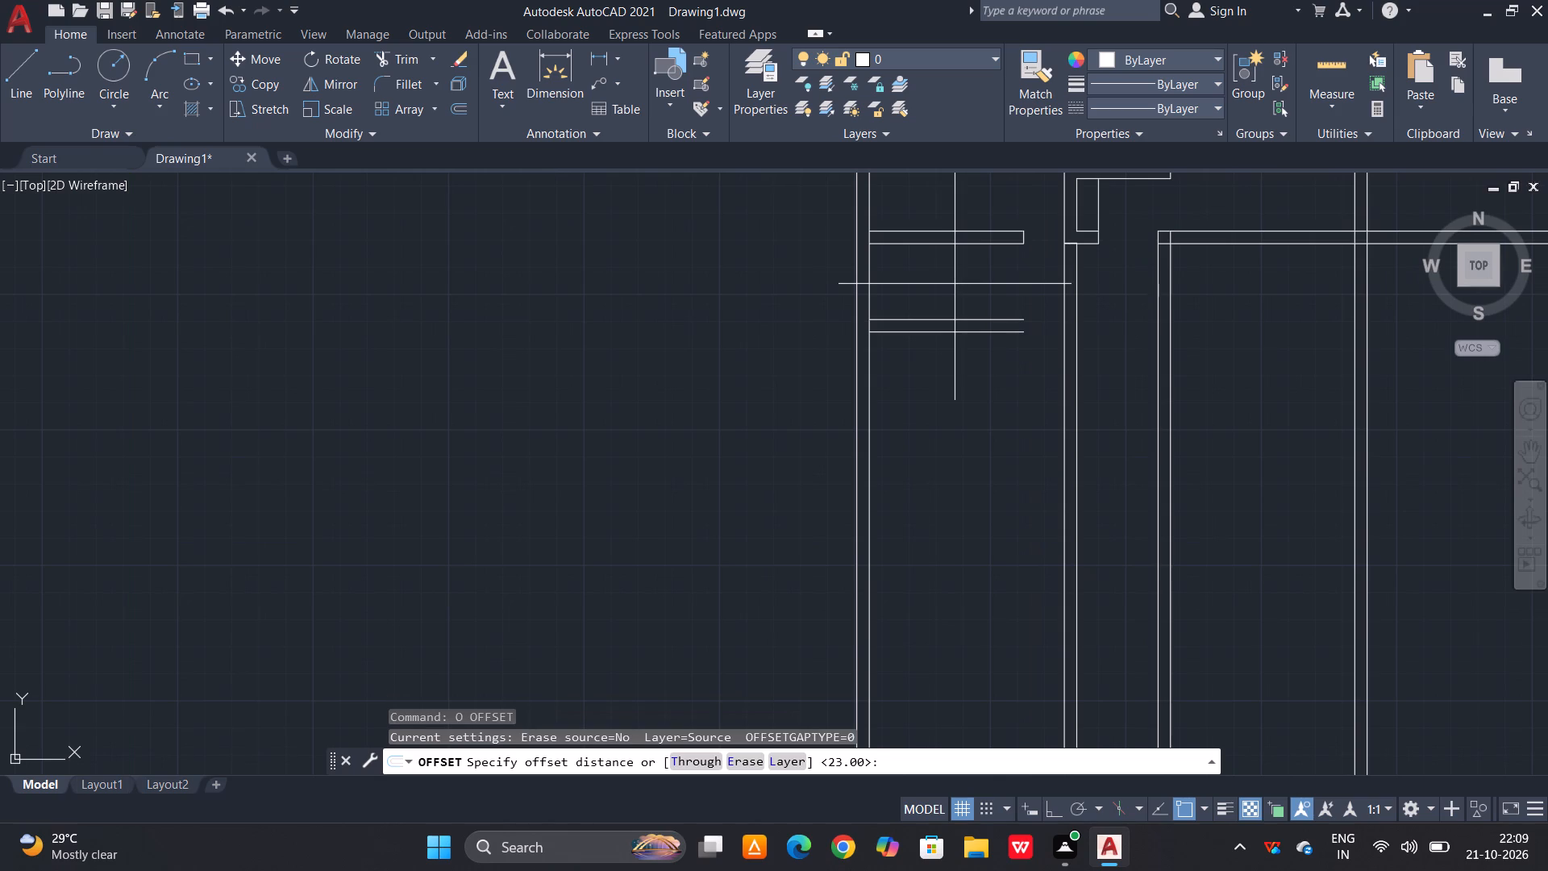
text(33)
key(0)
key(space)
click(961, 335)
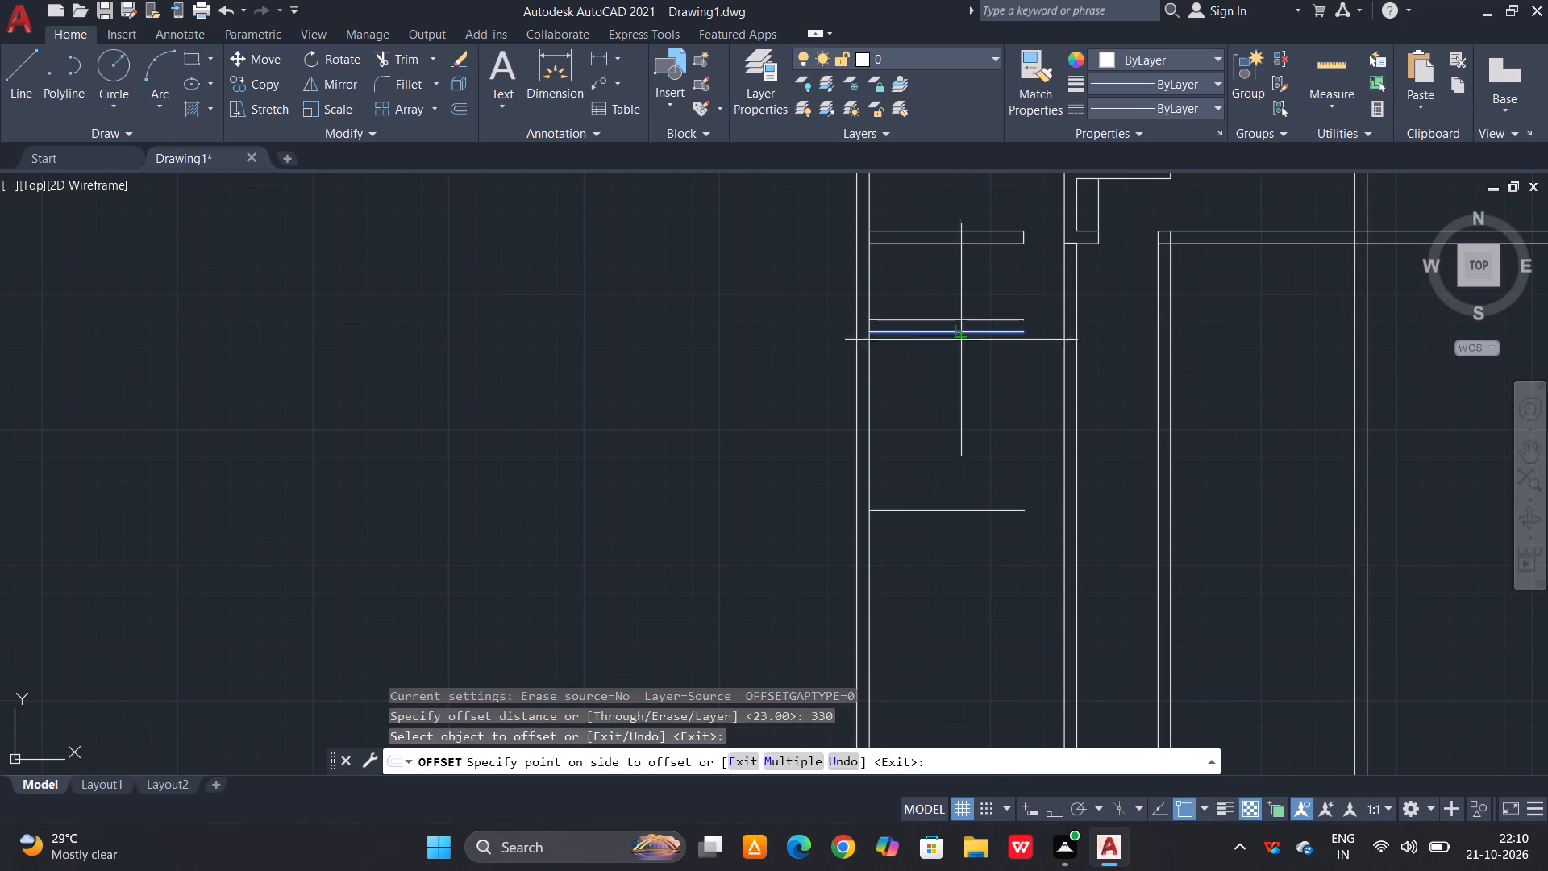
click(961, 503)
key(Escape)
Offset the 330 offset line 23 downward to form another horizontal wall.
text(o)
key(space)
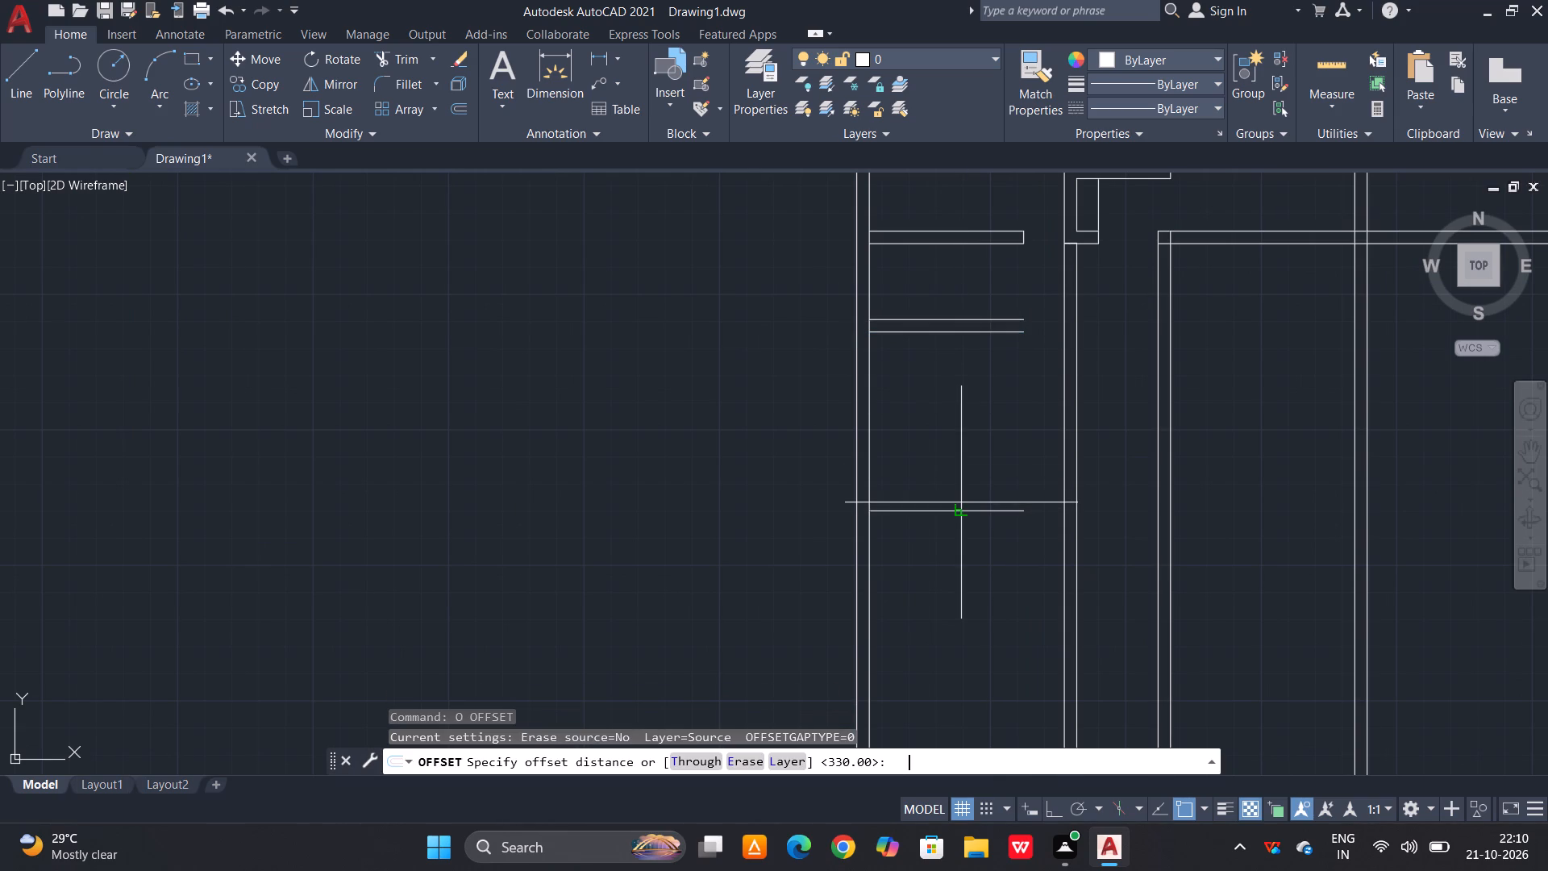
text(23)
key(space)
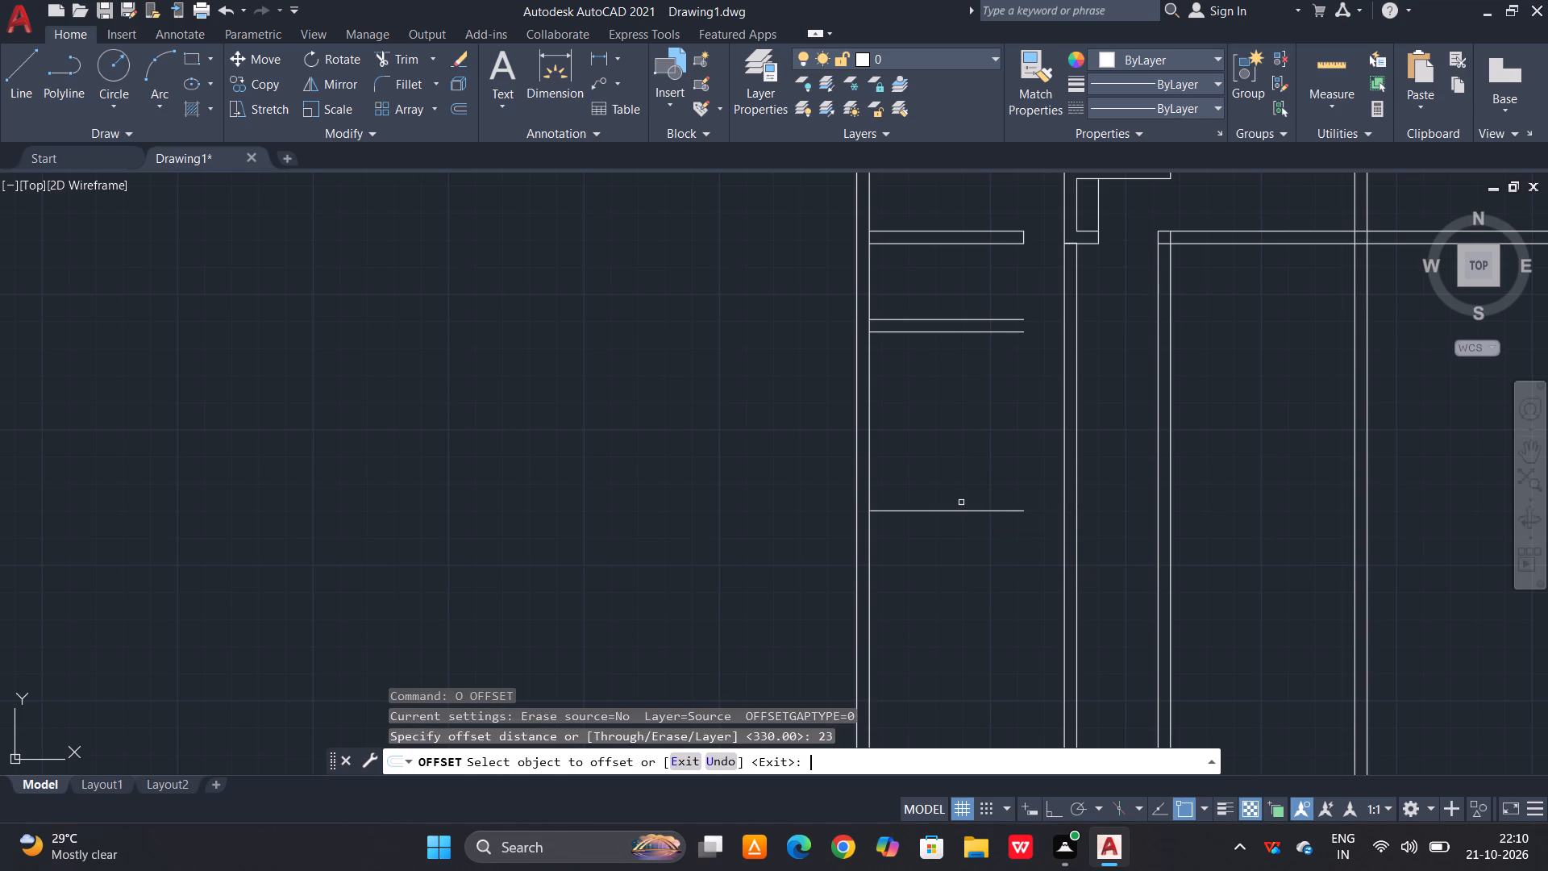
click(959, 511)
click(918, 571)
key(Escape)
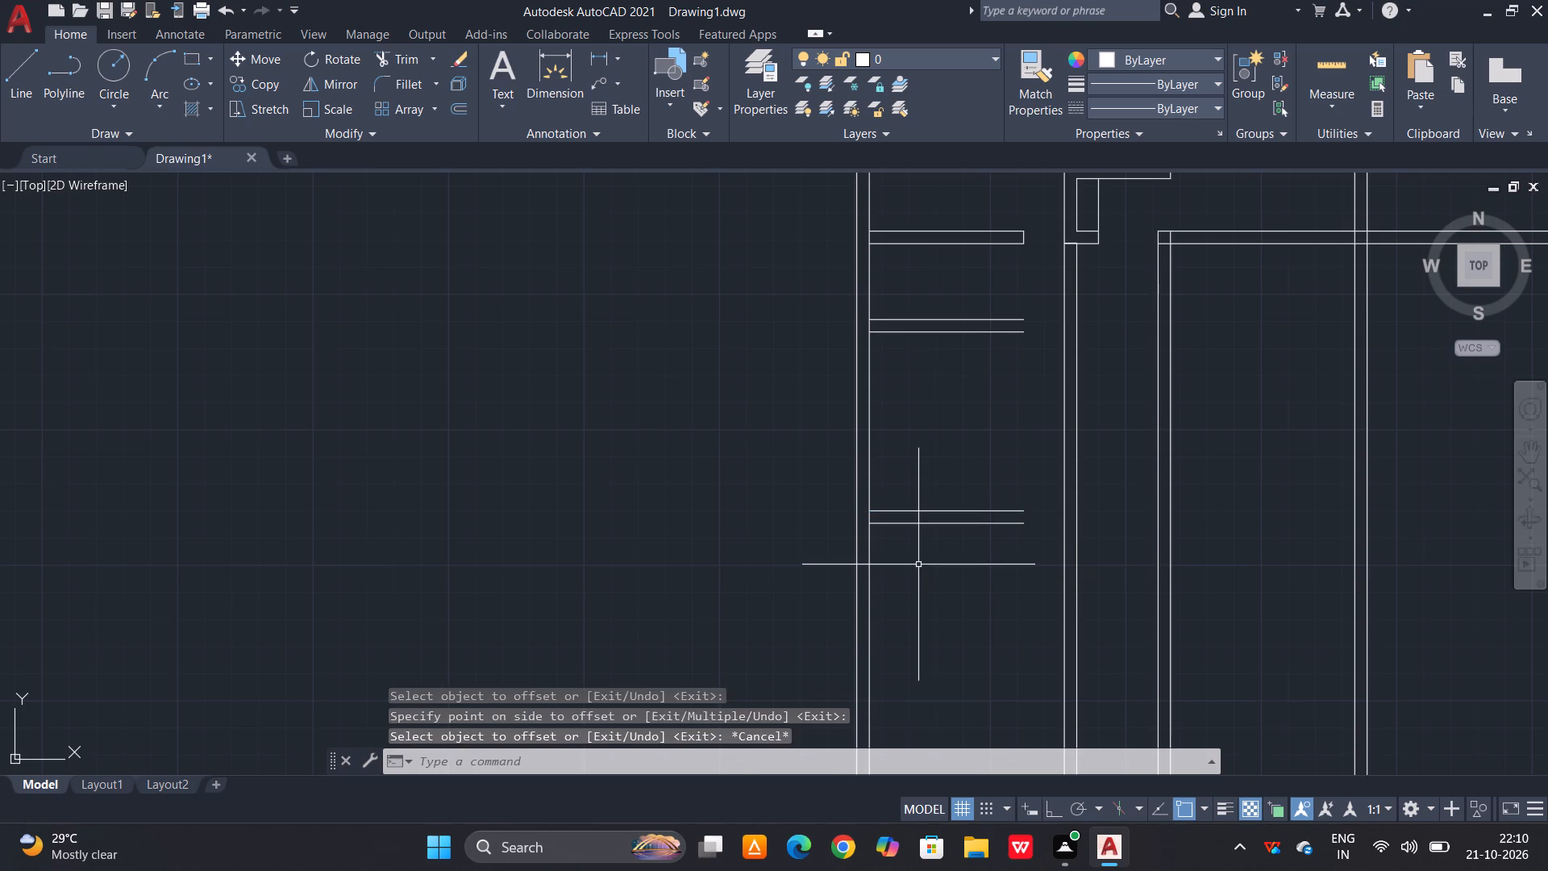
key(Escape)
Extend the lowest wall's bottom line left to the left wall's outer line and right to the third vertical partition's right line.
text(ex)
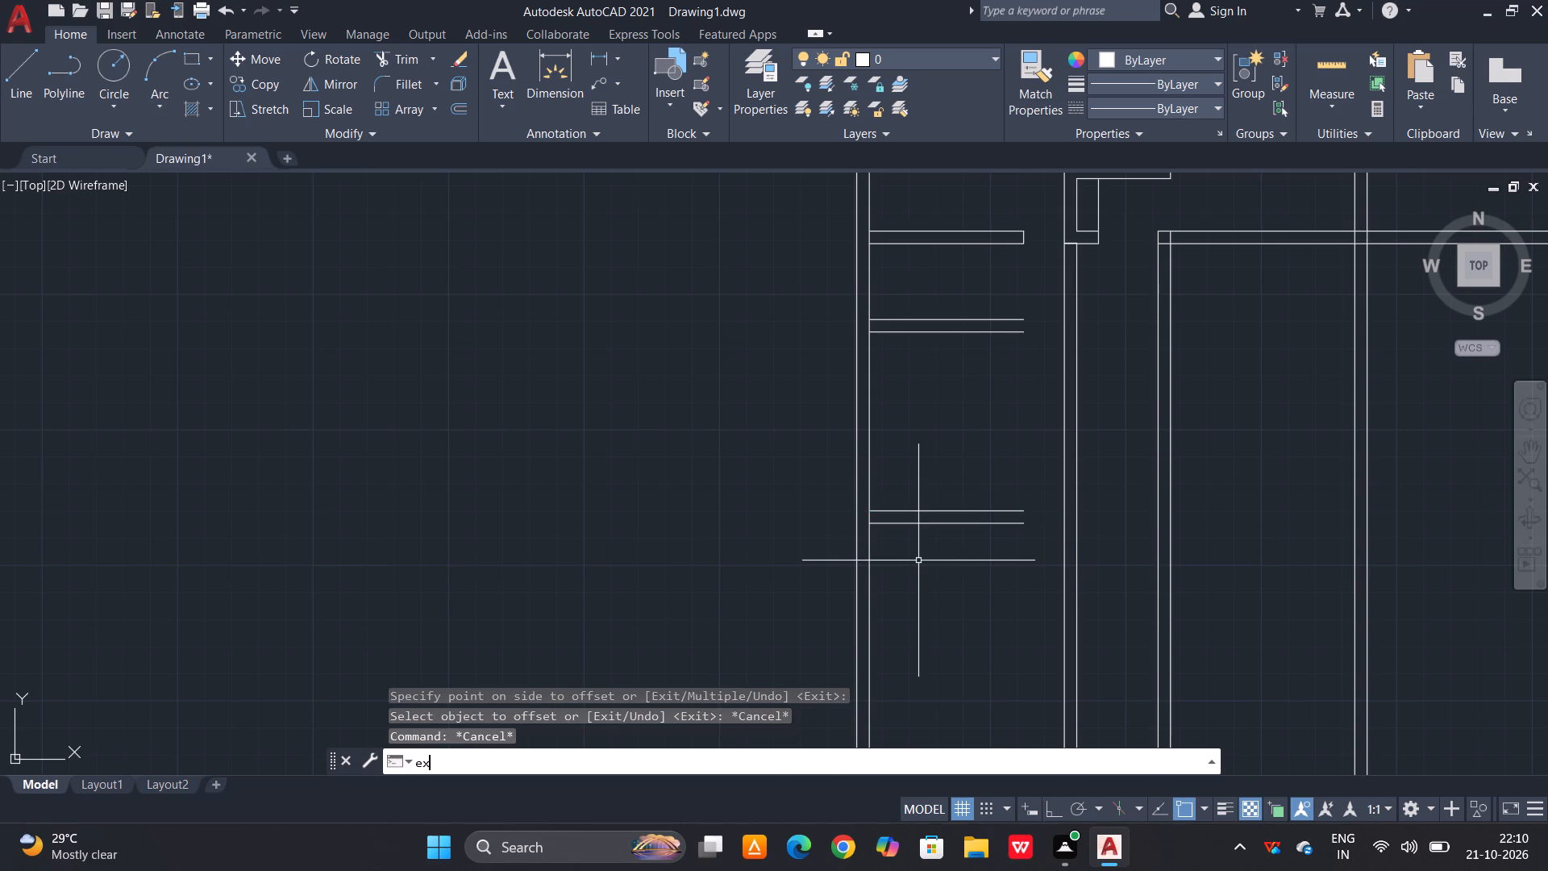
key(space)
key(space)
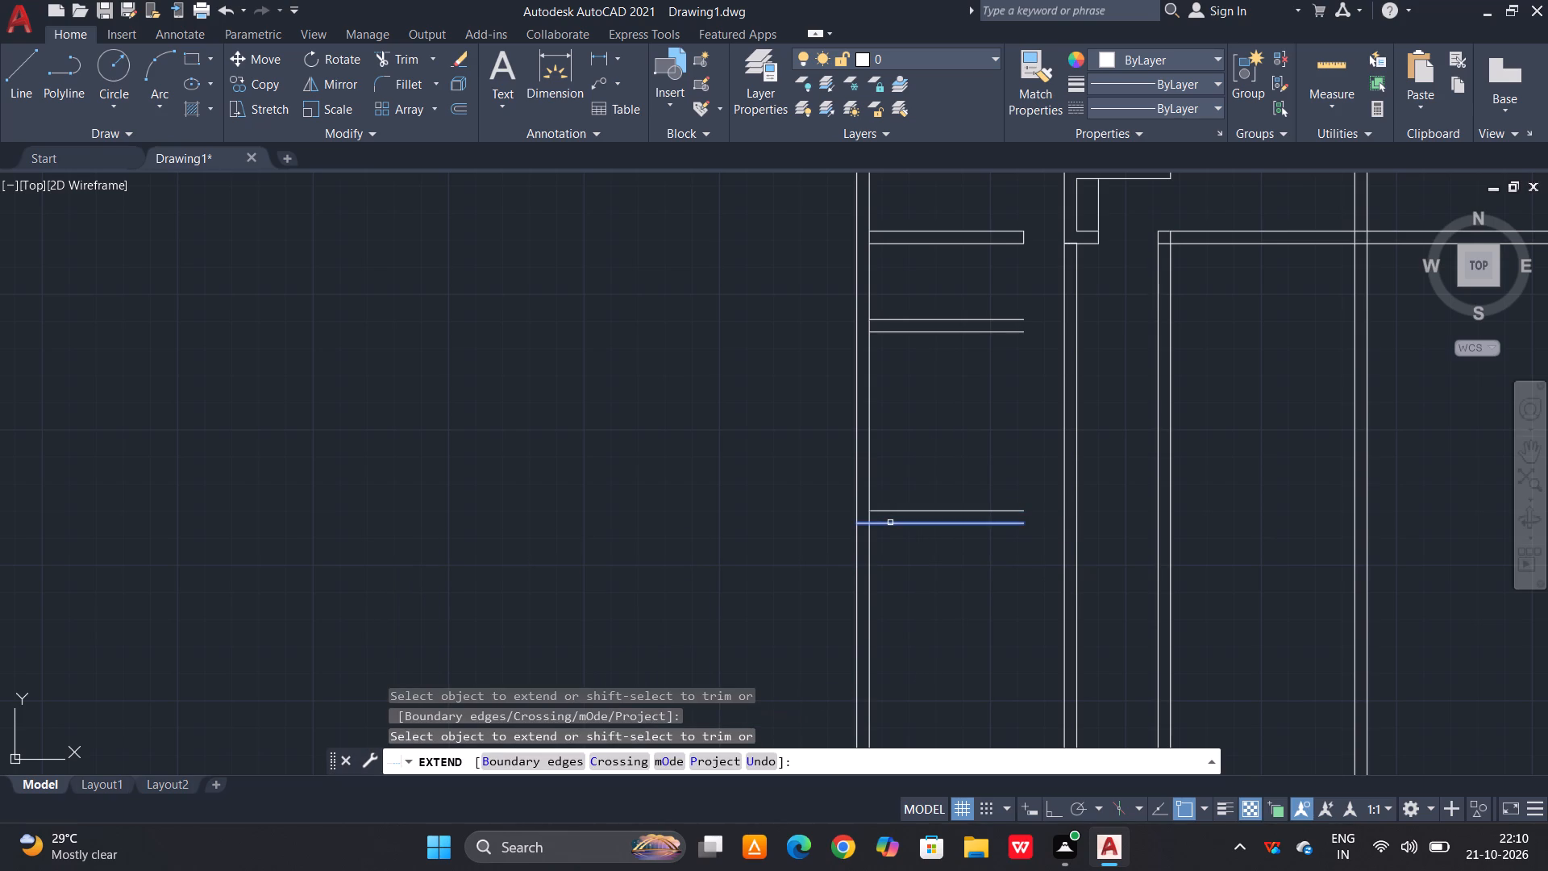
click(890, 523)
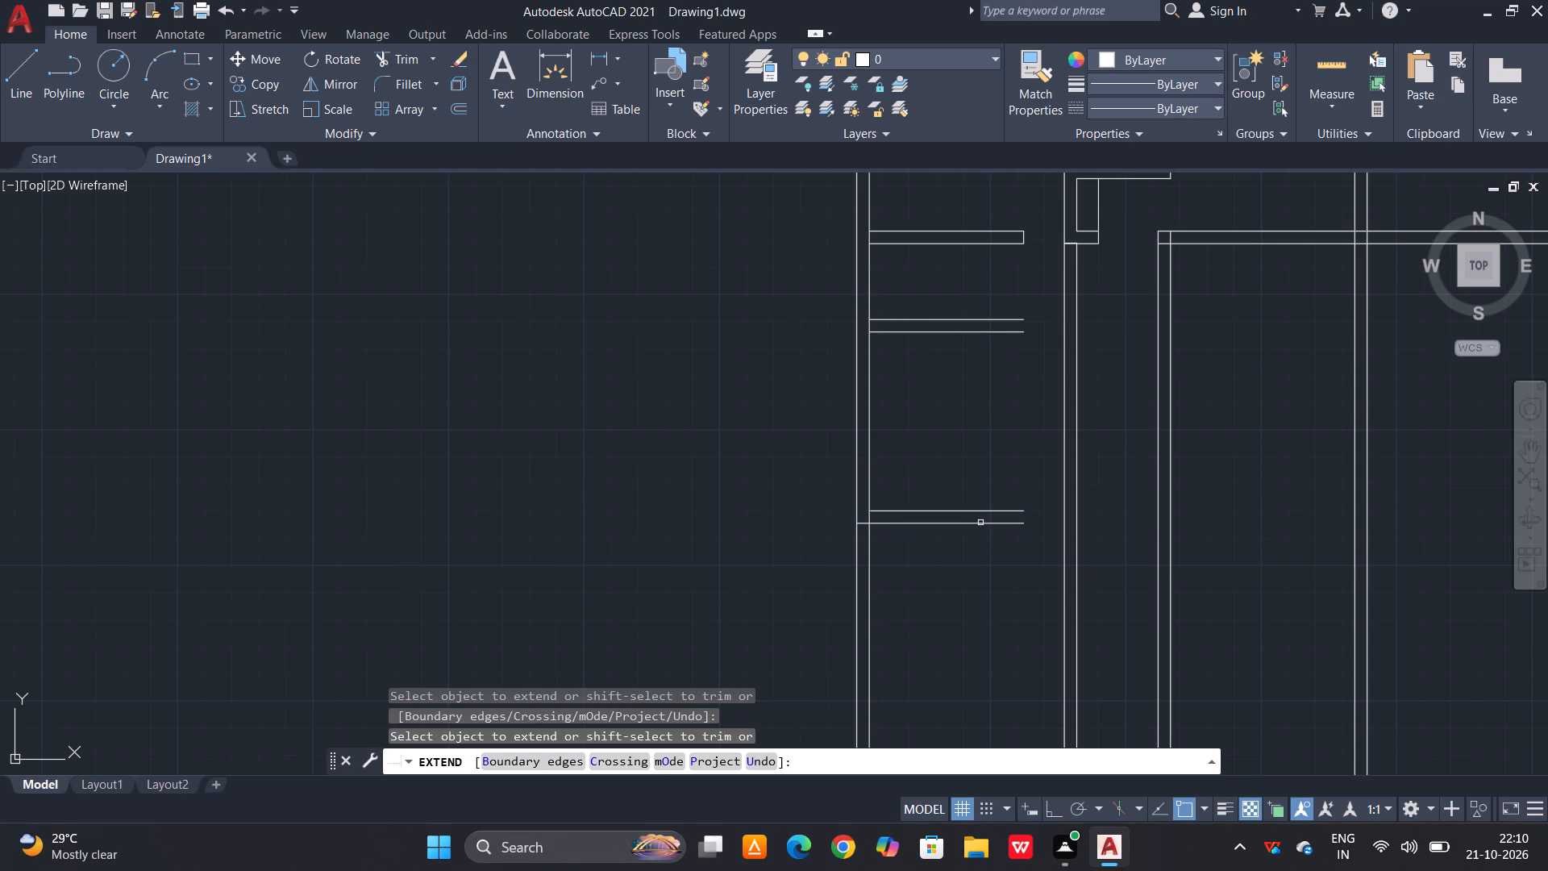
click(980, 523)
click(1021, 527)
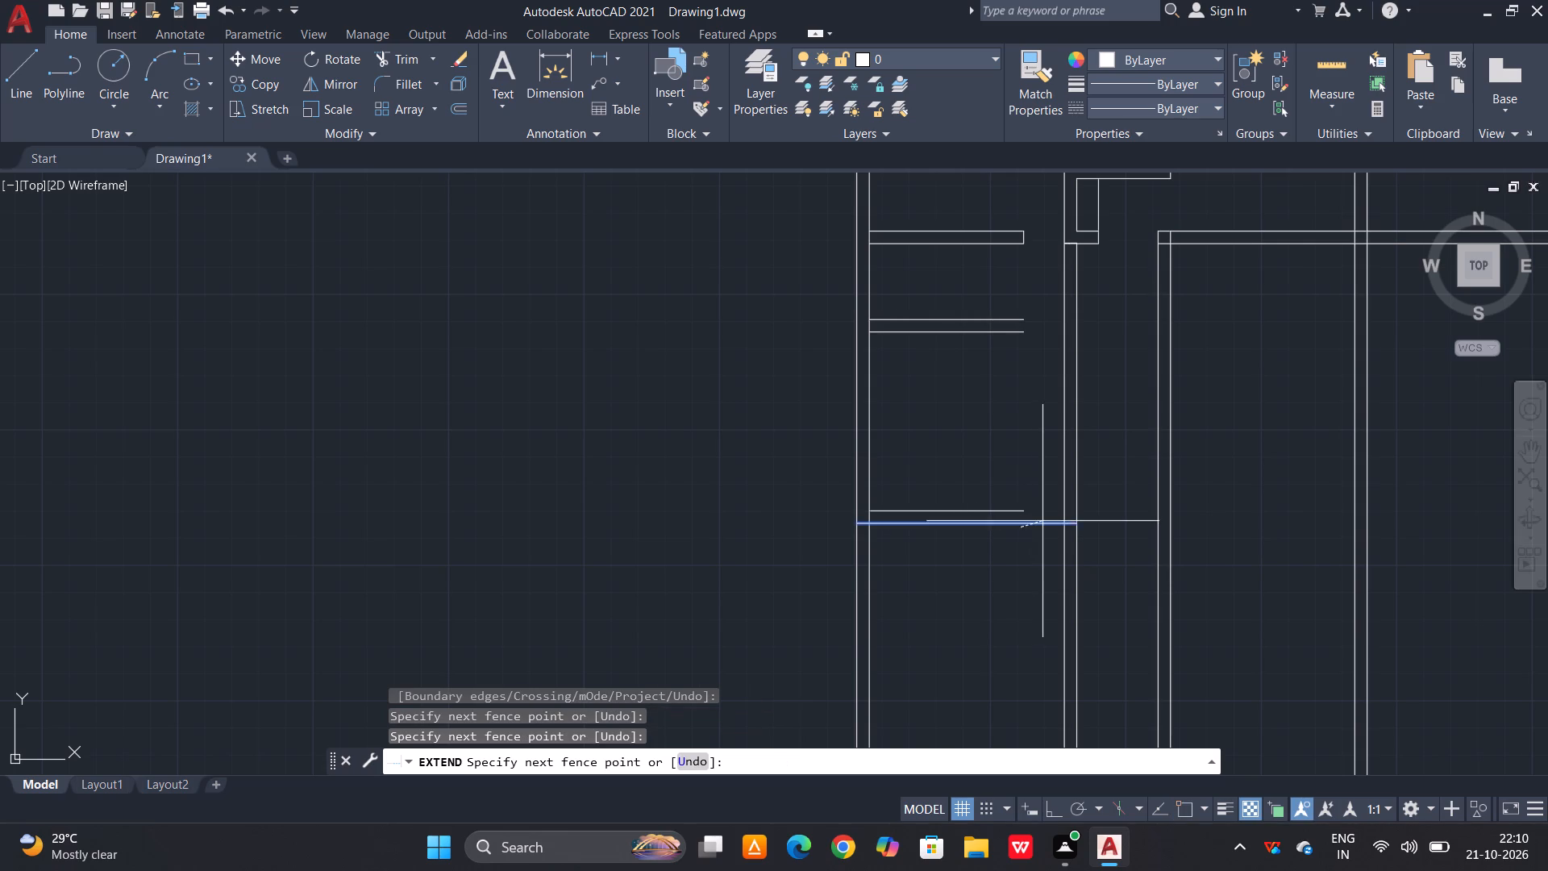
click(1045, 518)
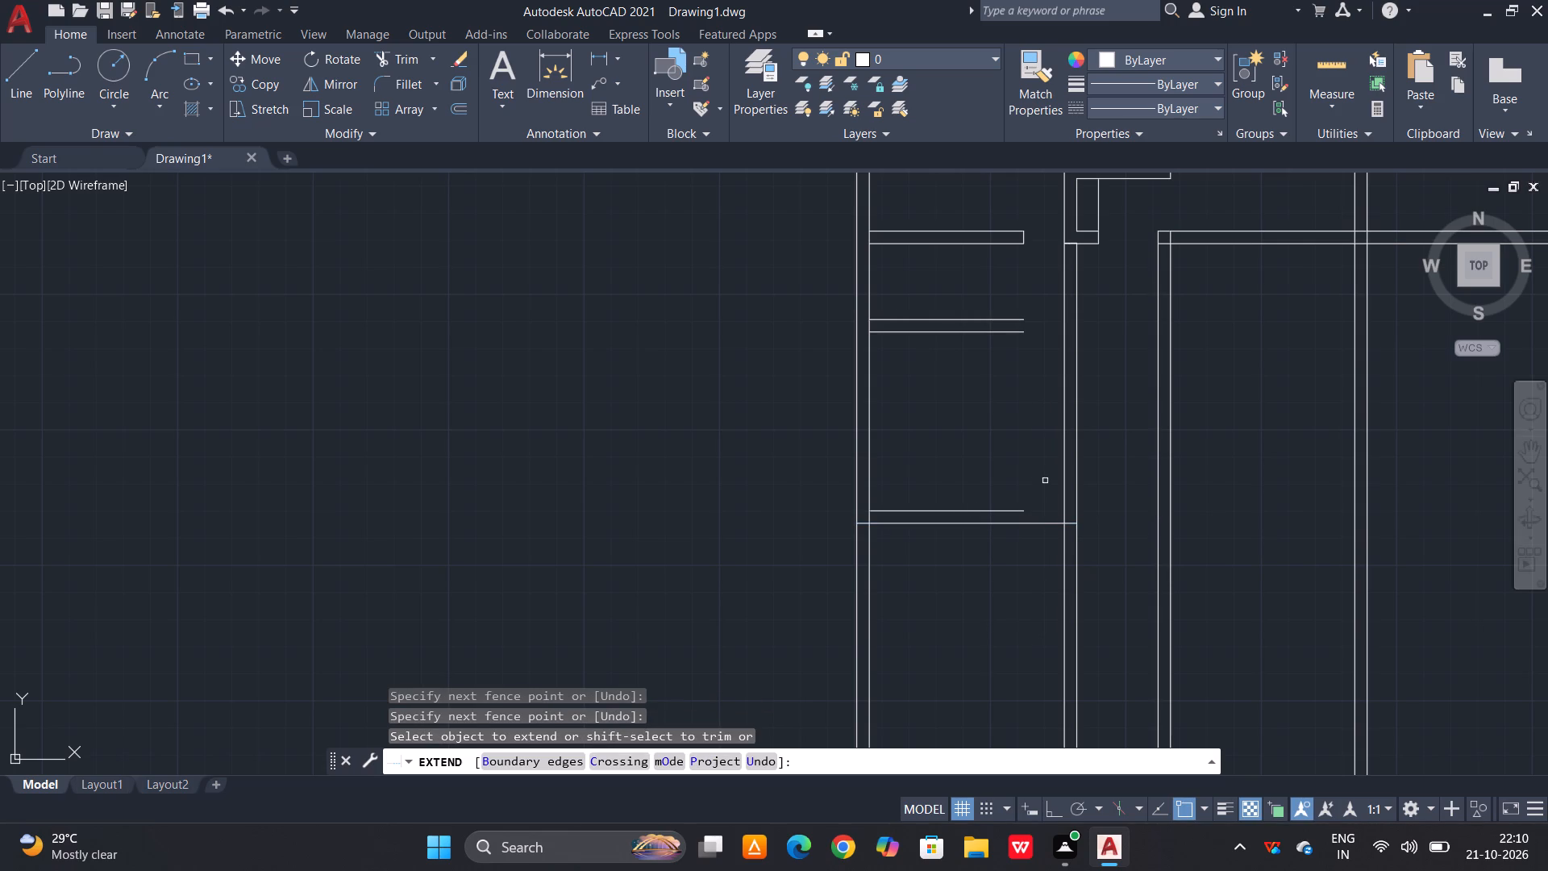
click(1044, 481)
click(1043, 562)
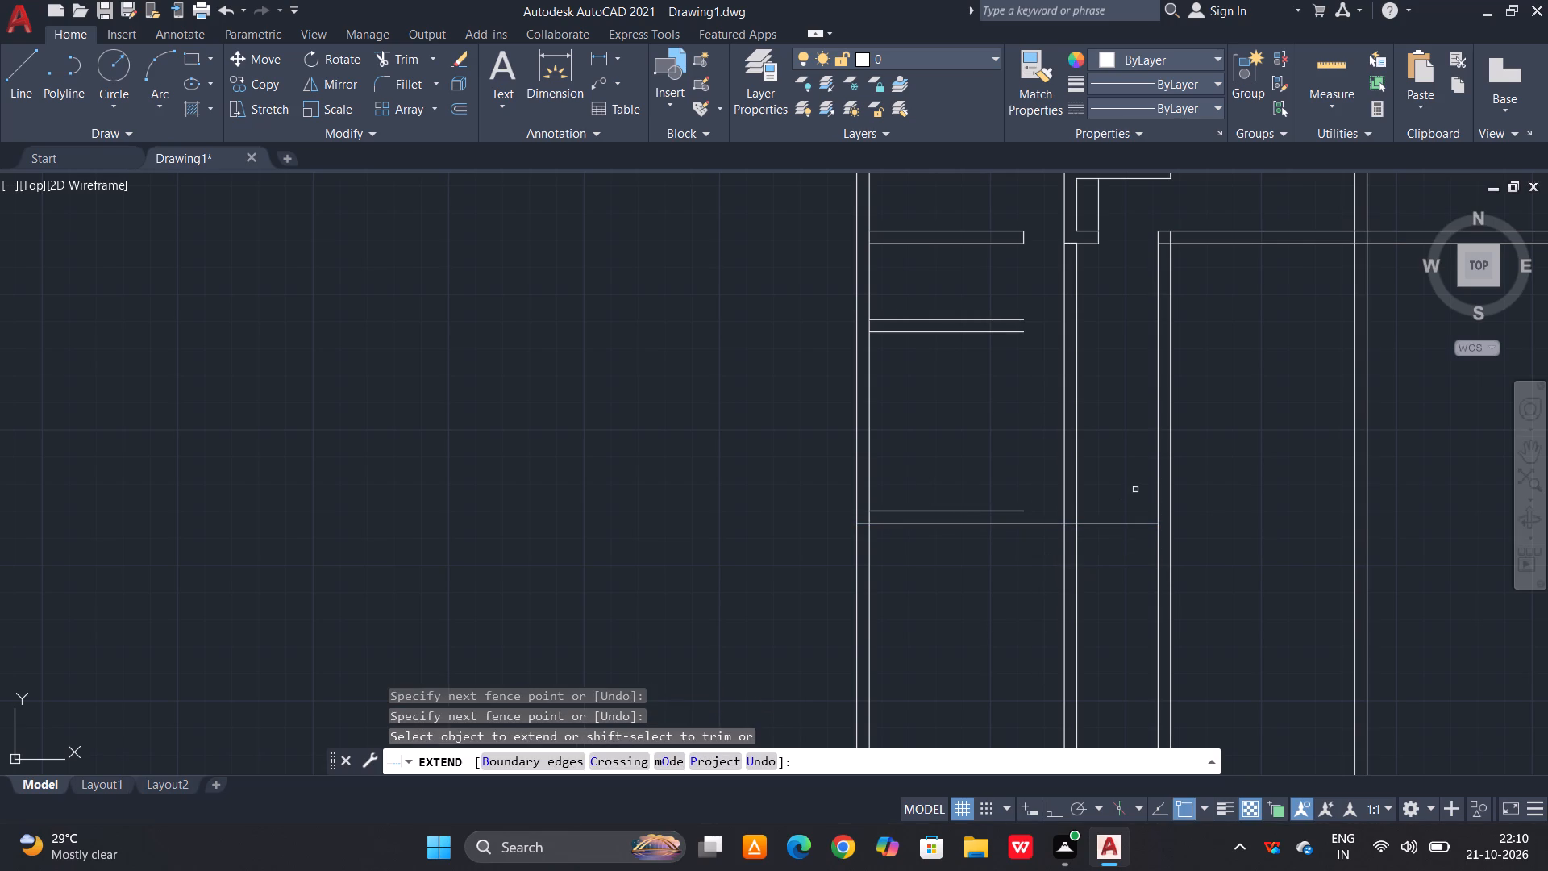
click(1135, 490)
click(1125, 579)
click(1136, 506)
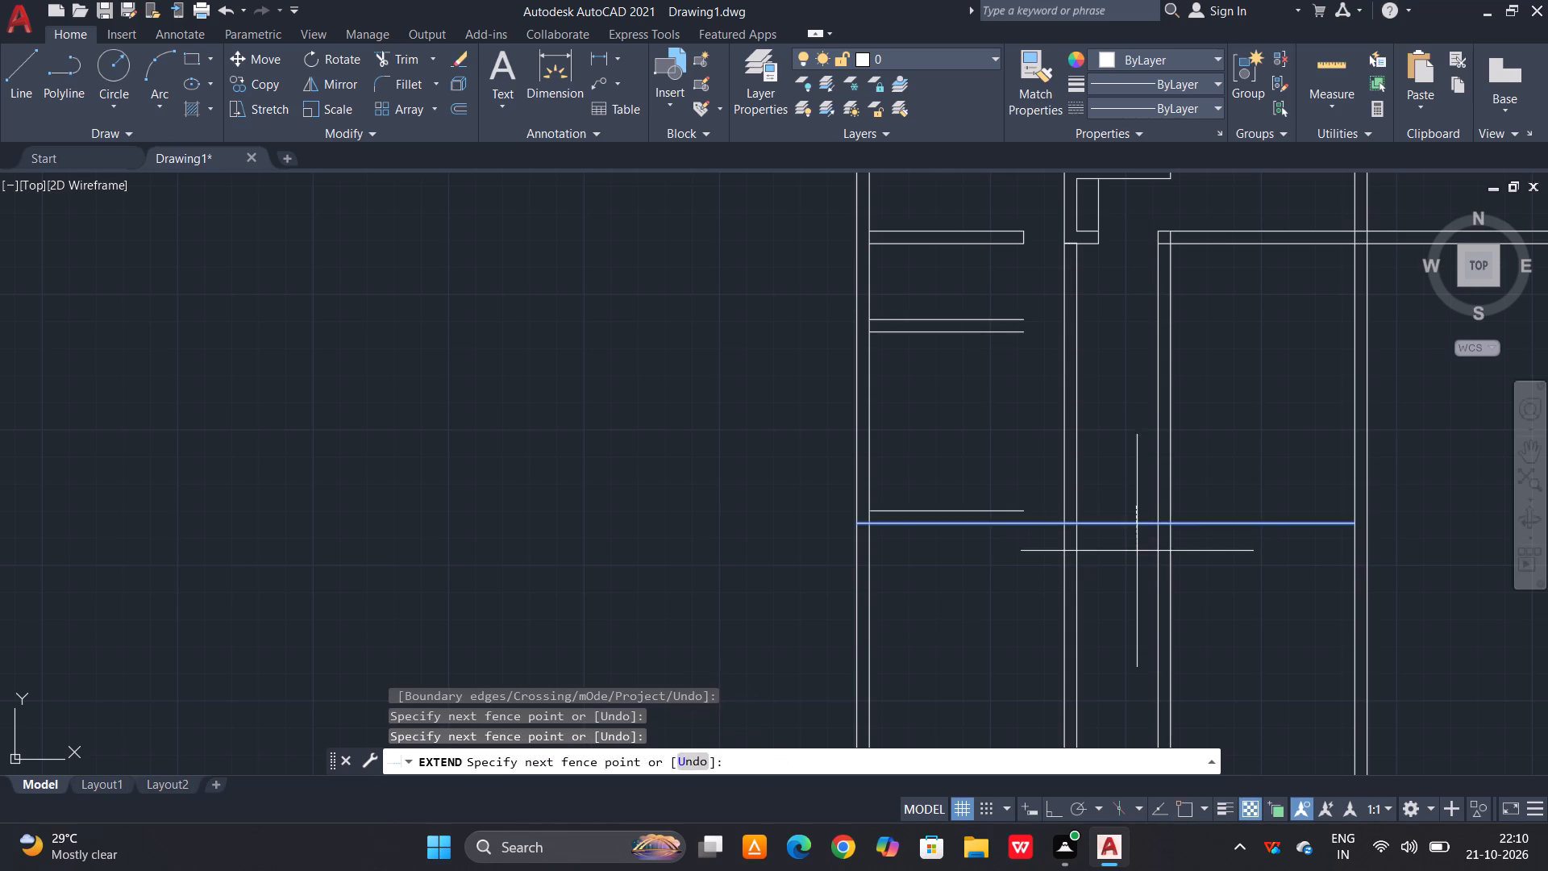
click(1137, 552)
click(1133, 511)
click(1127, 547)
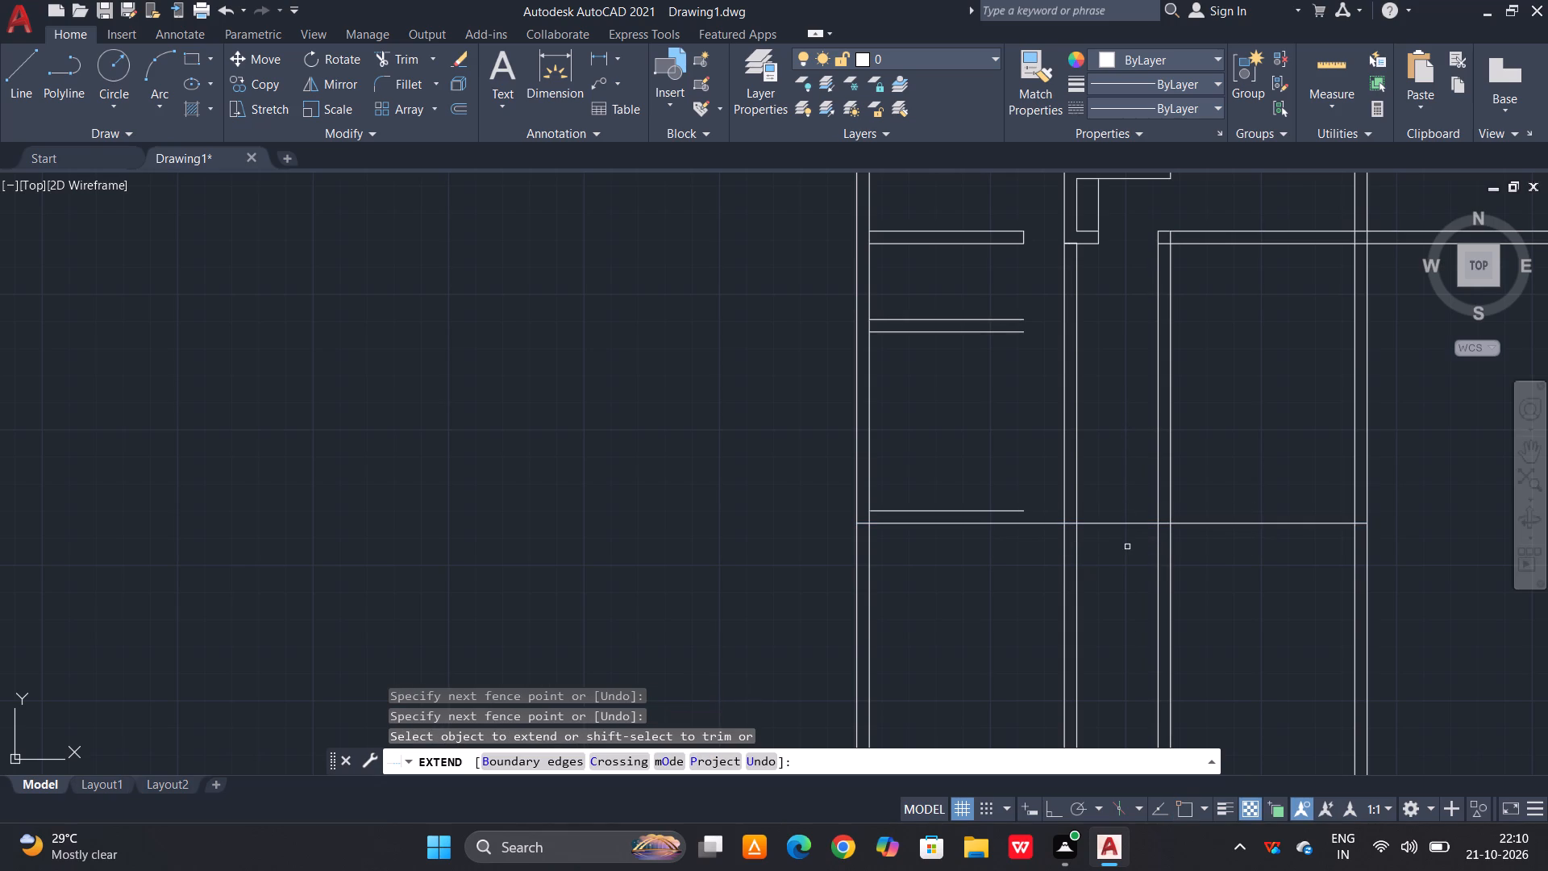
Extend the lowest wall's top line right to the second vertical partition's left line.
click(980, 512)
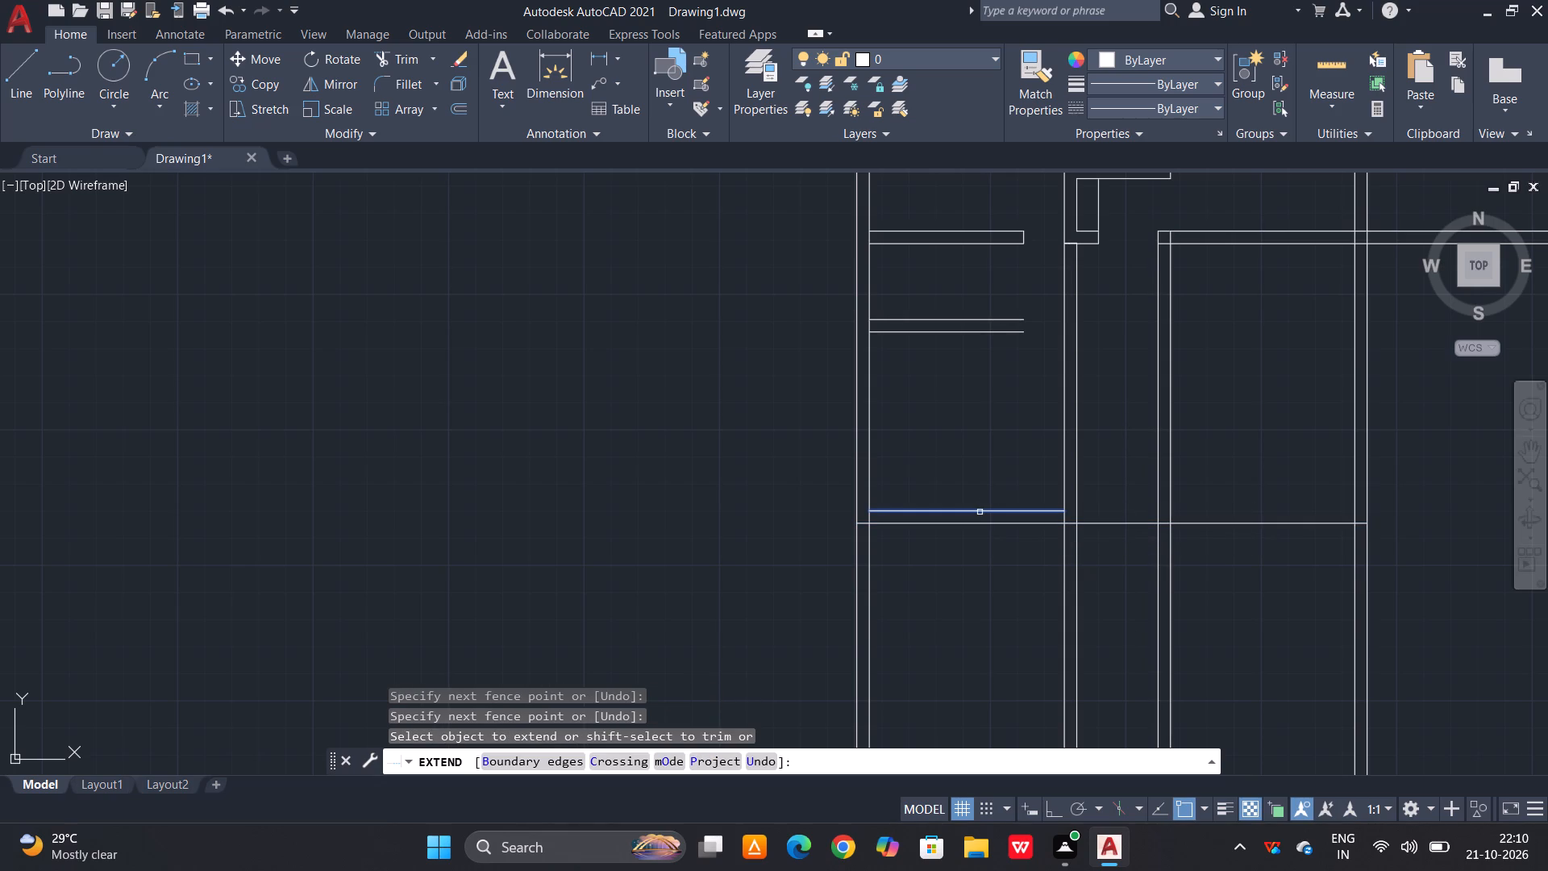
click(983, 509)
click(993, 509)
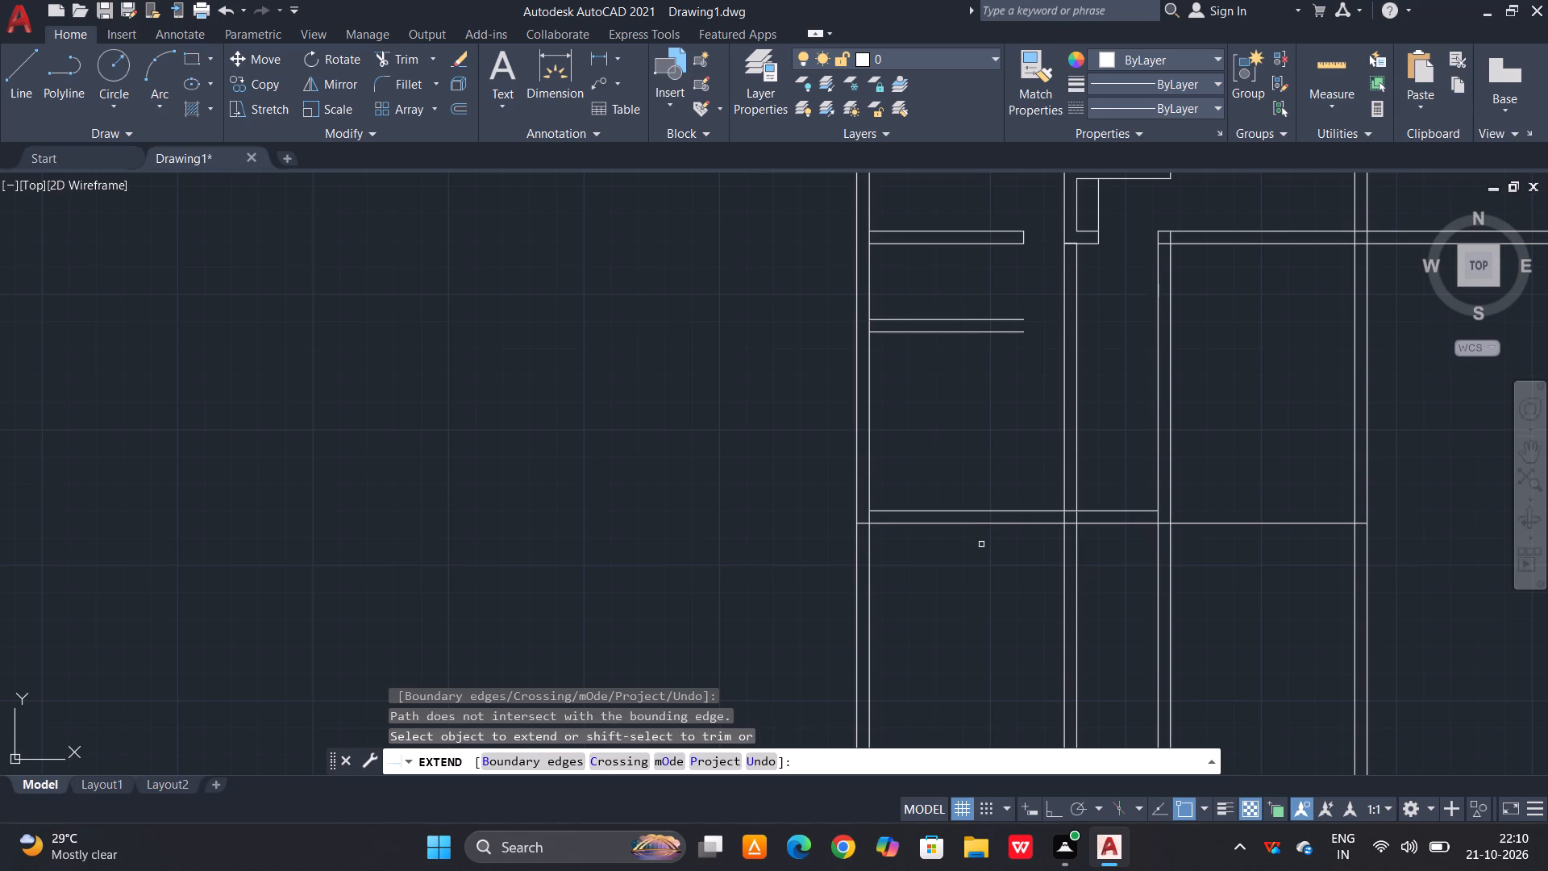
key(Escape)
Trim the lowest wall's lines between the first and second vertical partitions, and its top line inside the first partition.
text(tr)
key(space)
key(space)
click(1092, 514)
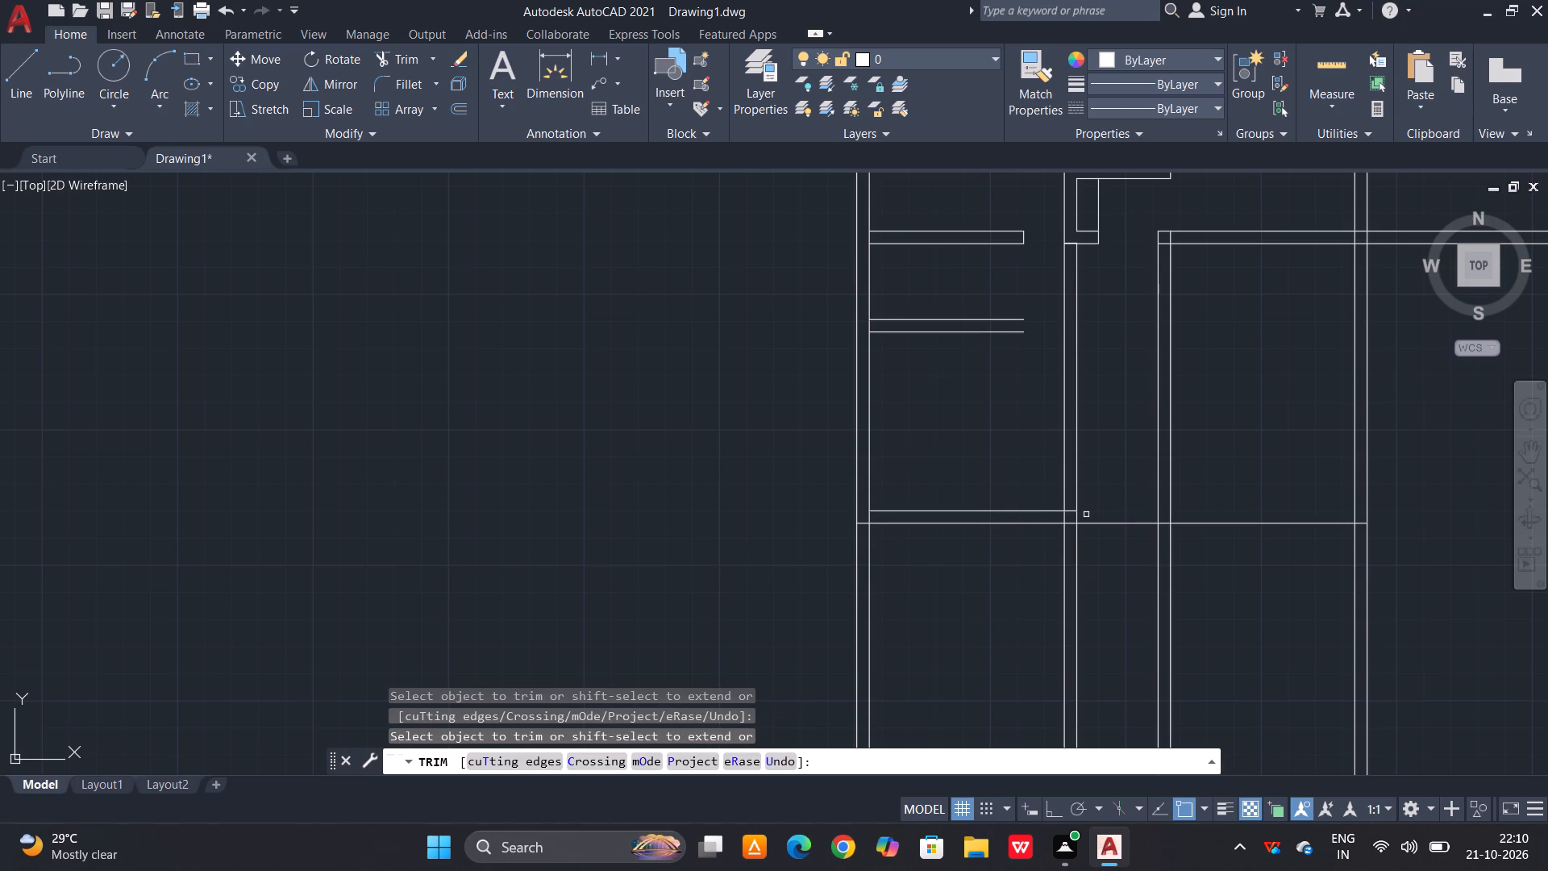
click(1074, 510)
click(1101, 521)
key(Escape)
Delete the leftover horizontal segment between the second and third vertical partitions.
click(1283, 499)
click(1270, 545)
key(Delete)
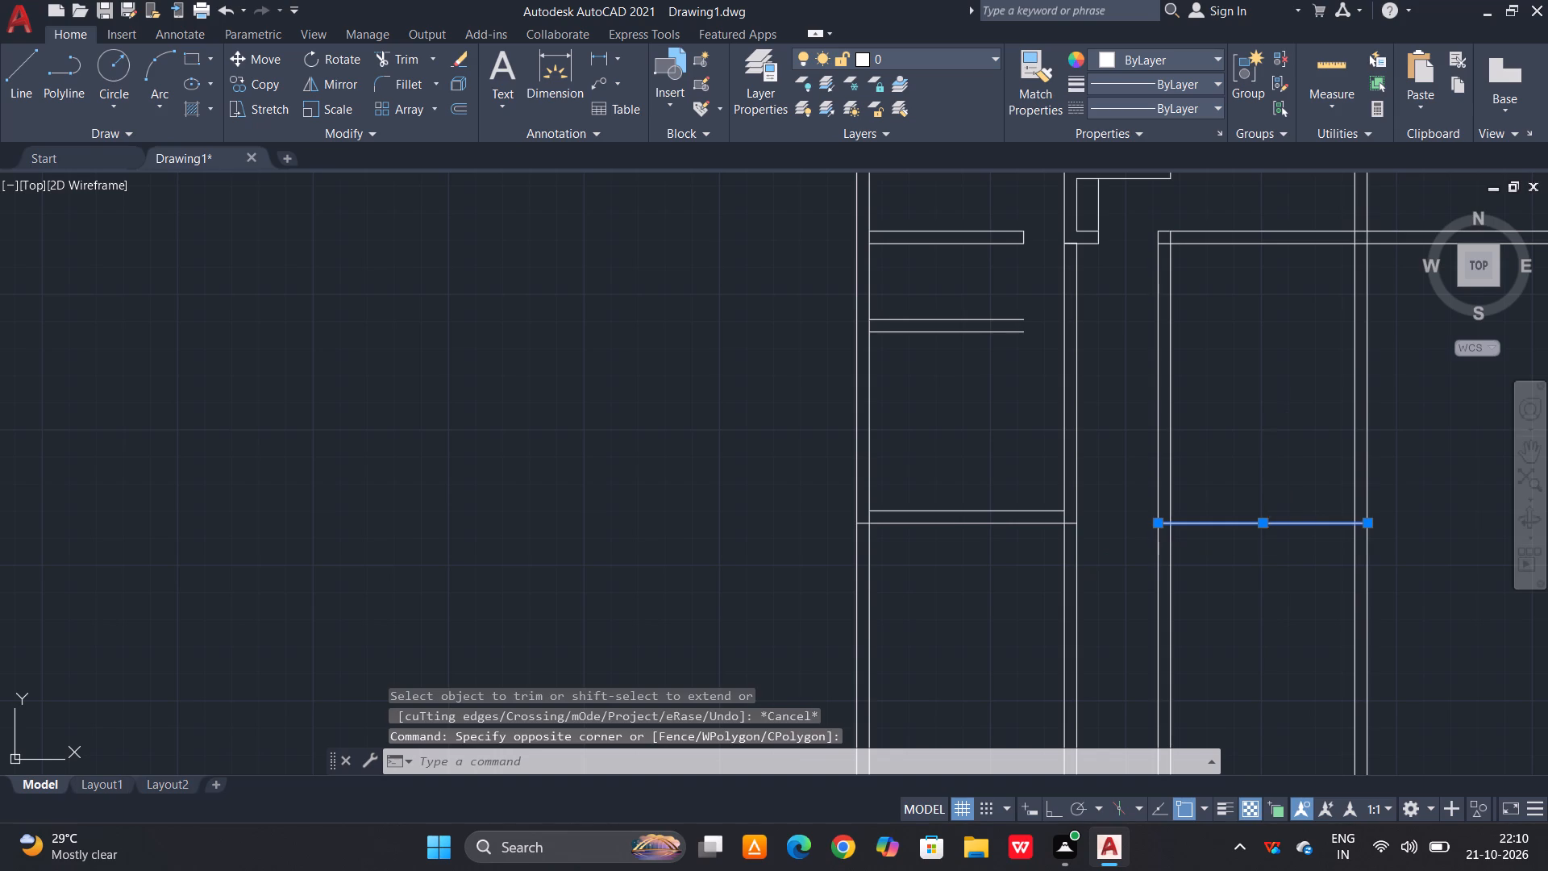
key(Escape)
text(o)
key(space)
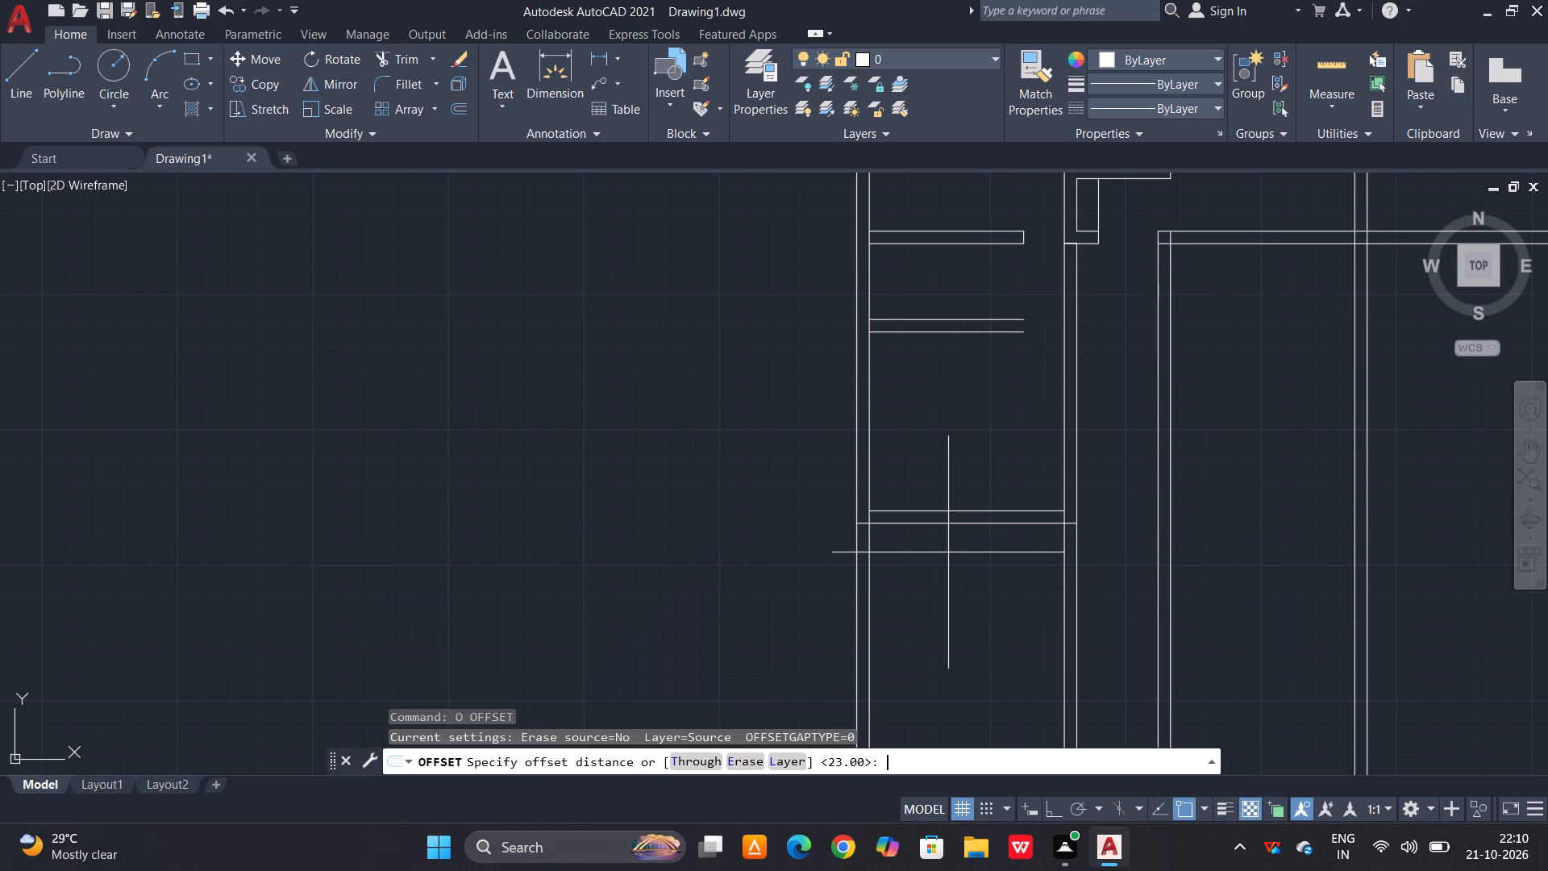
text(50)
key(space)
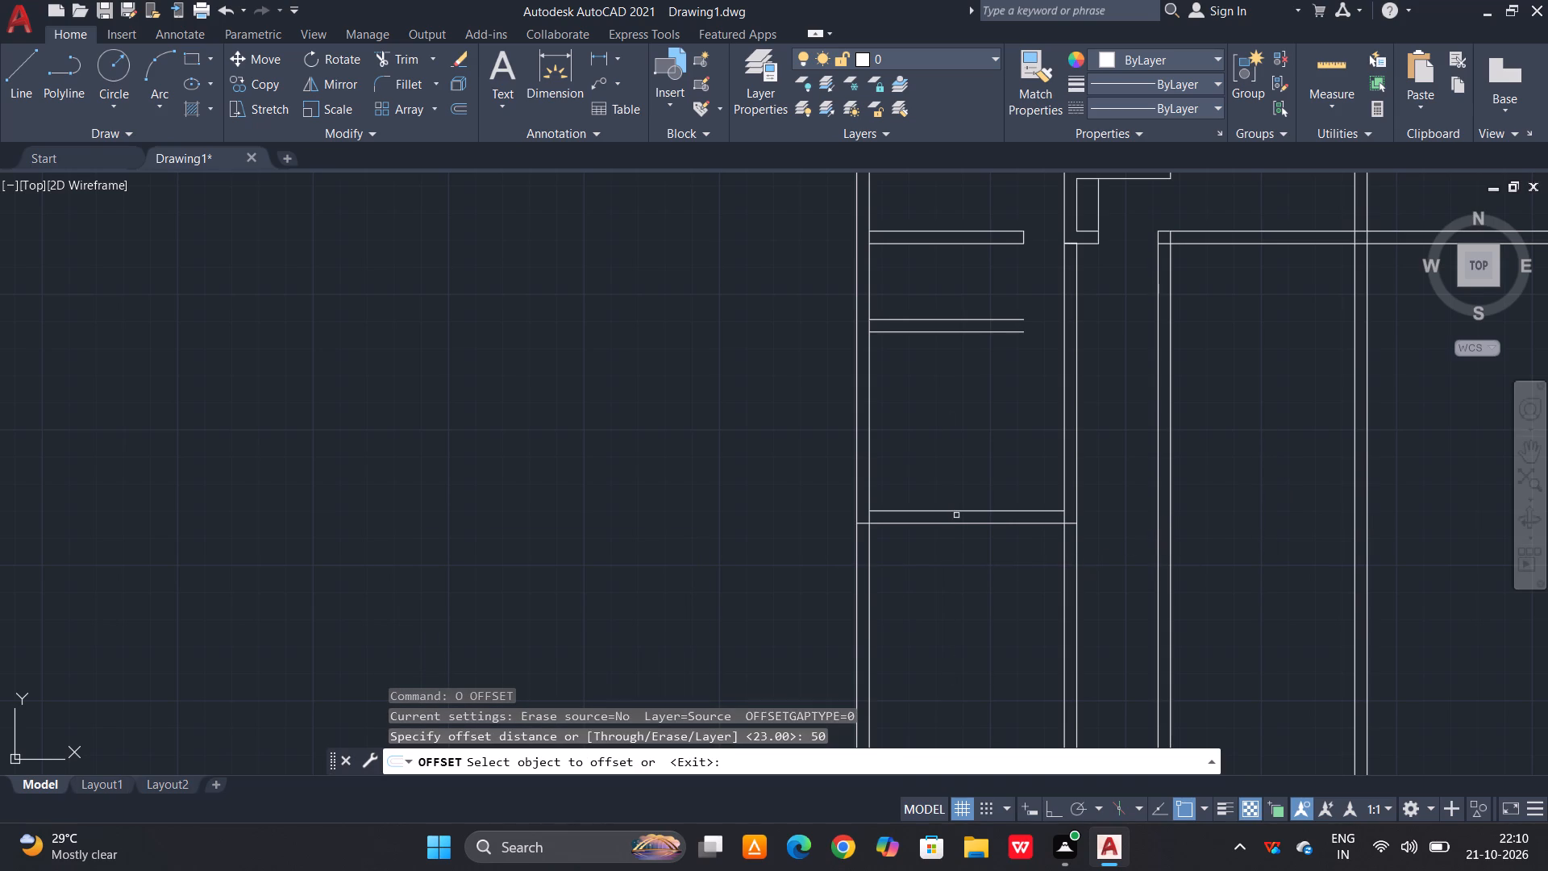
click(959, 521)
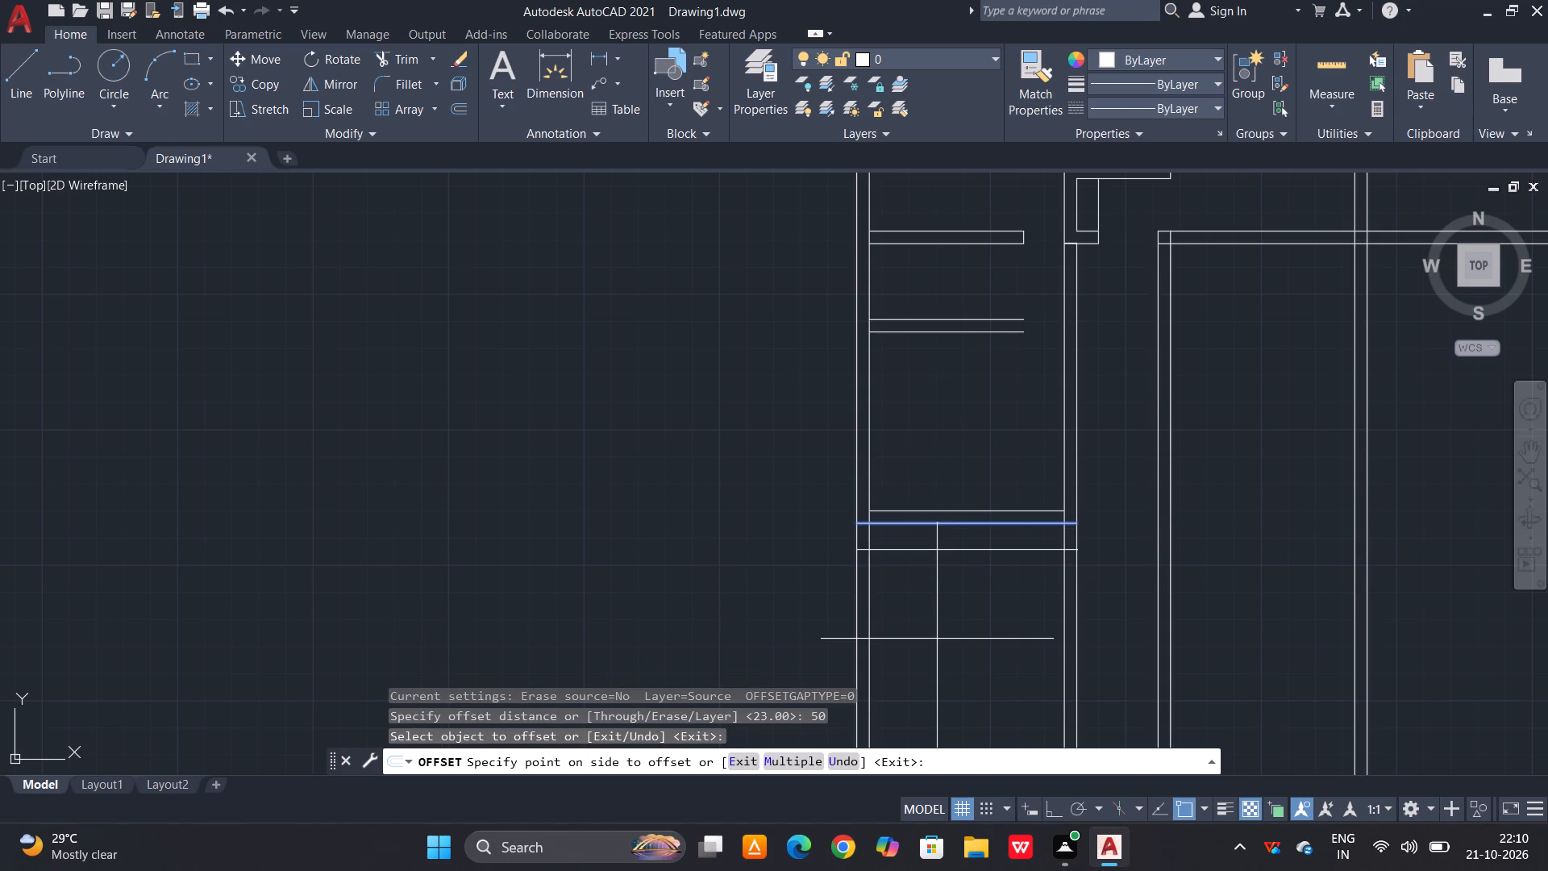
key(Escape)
Offset the lowest horizontal wall's bottom line 60 downward.
key(o)
key(space)
text(60)
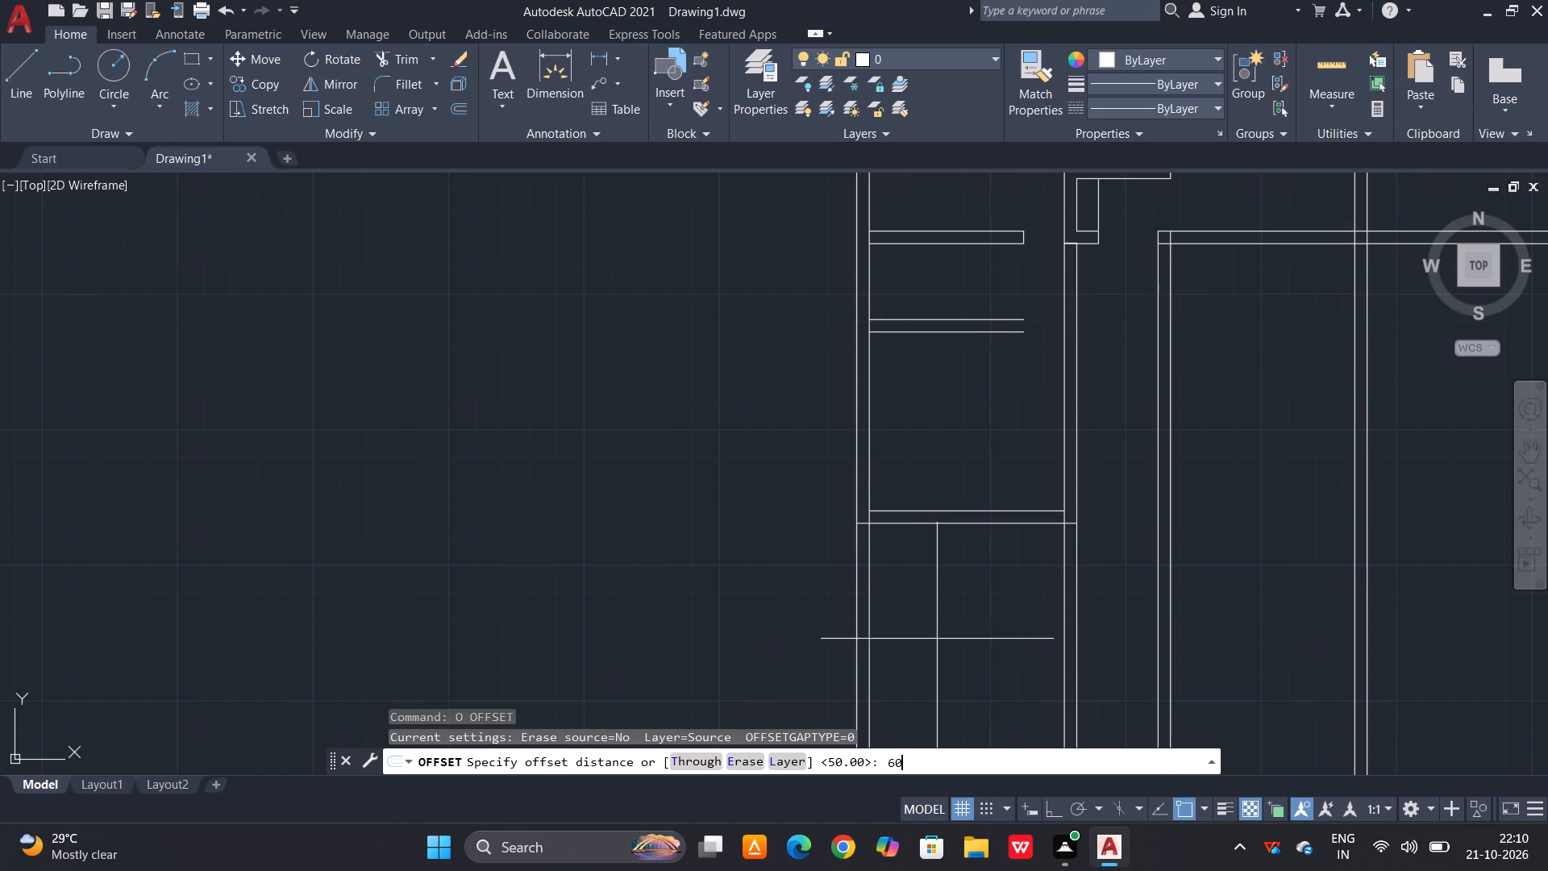
key(space)
click(972, 527)
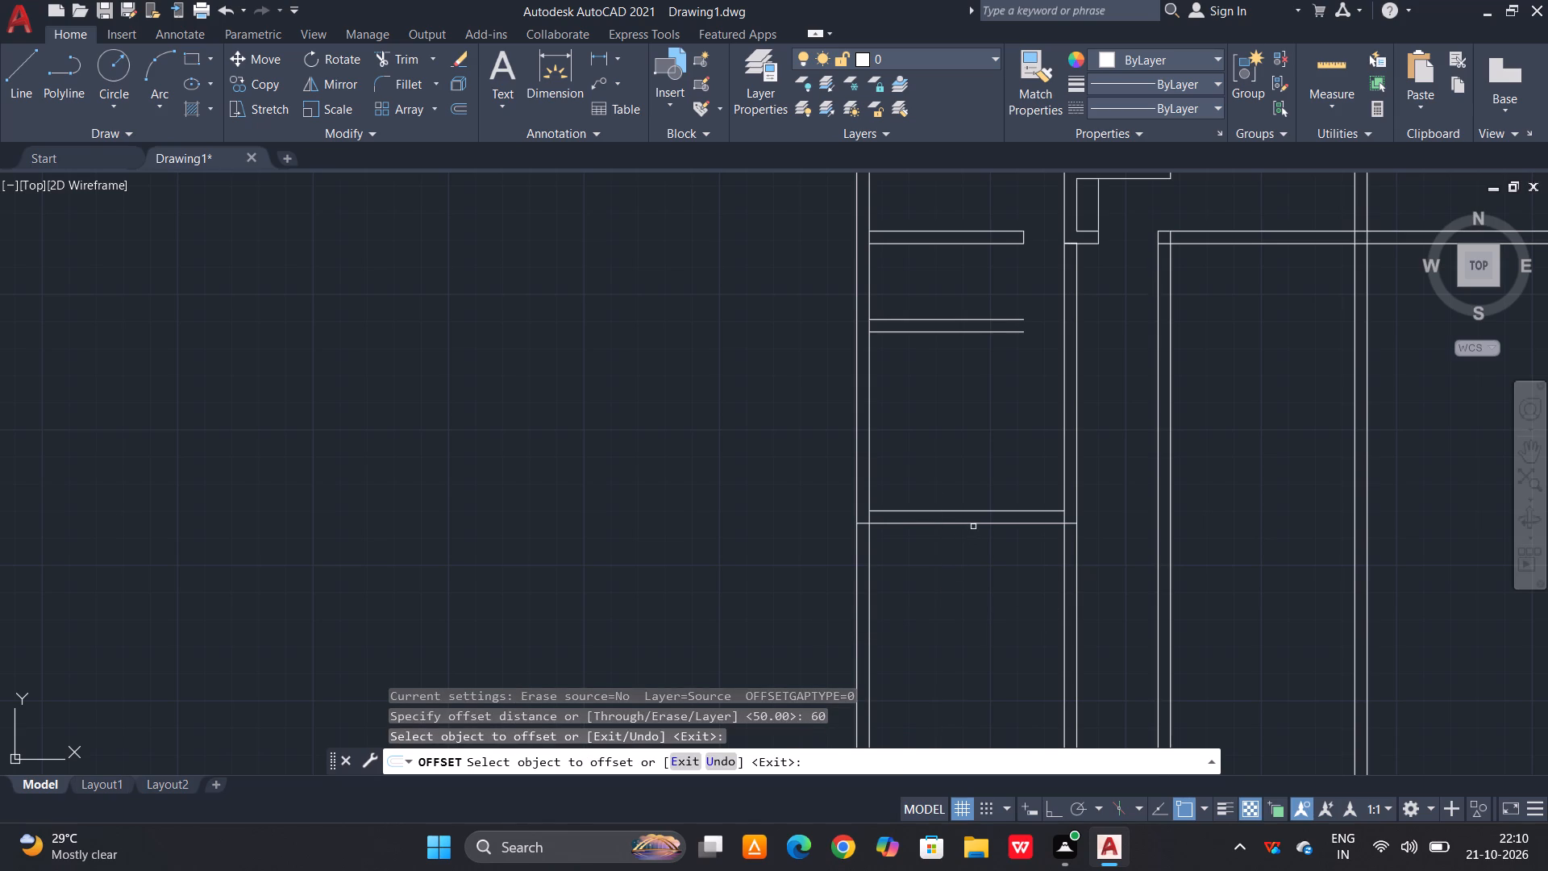
click(975, 526)
click(971, 652)
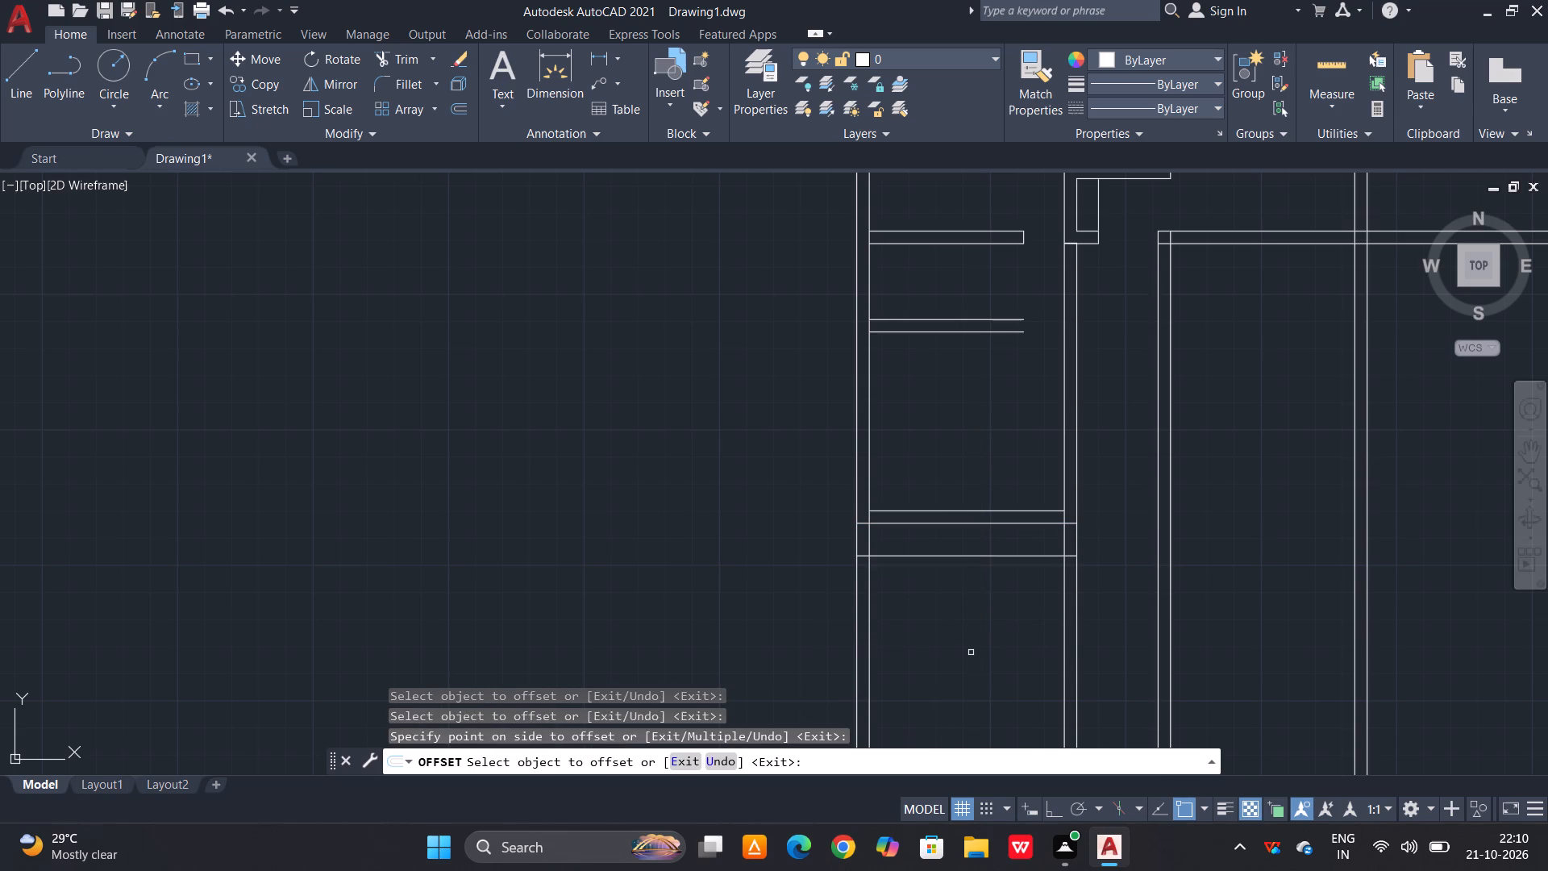
key(Escape)
key(Escape)
Extend the newly offset bottom line right across the second vertical partition to the third partition's right line.
text(ex)
key(space)
key(space)
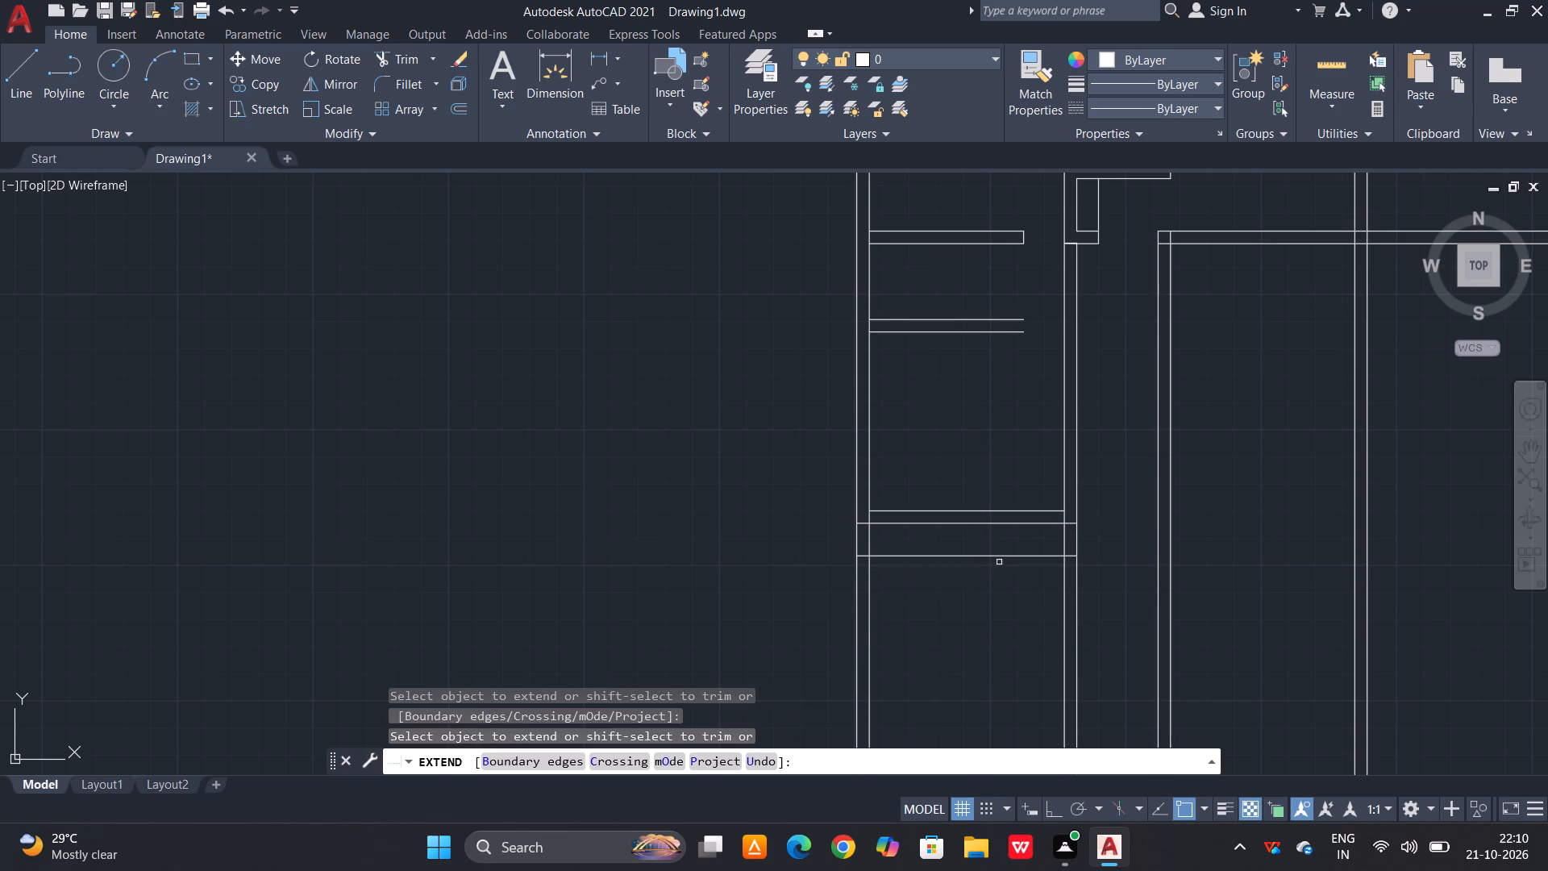
click(1005, 556)
click(1146, 557)
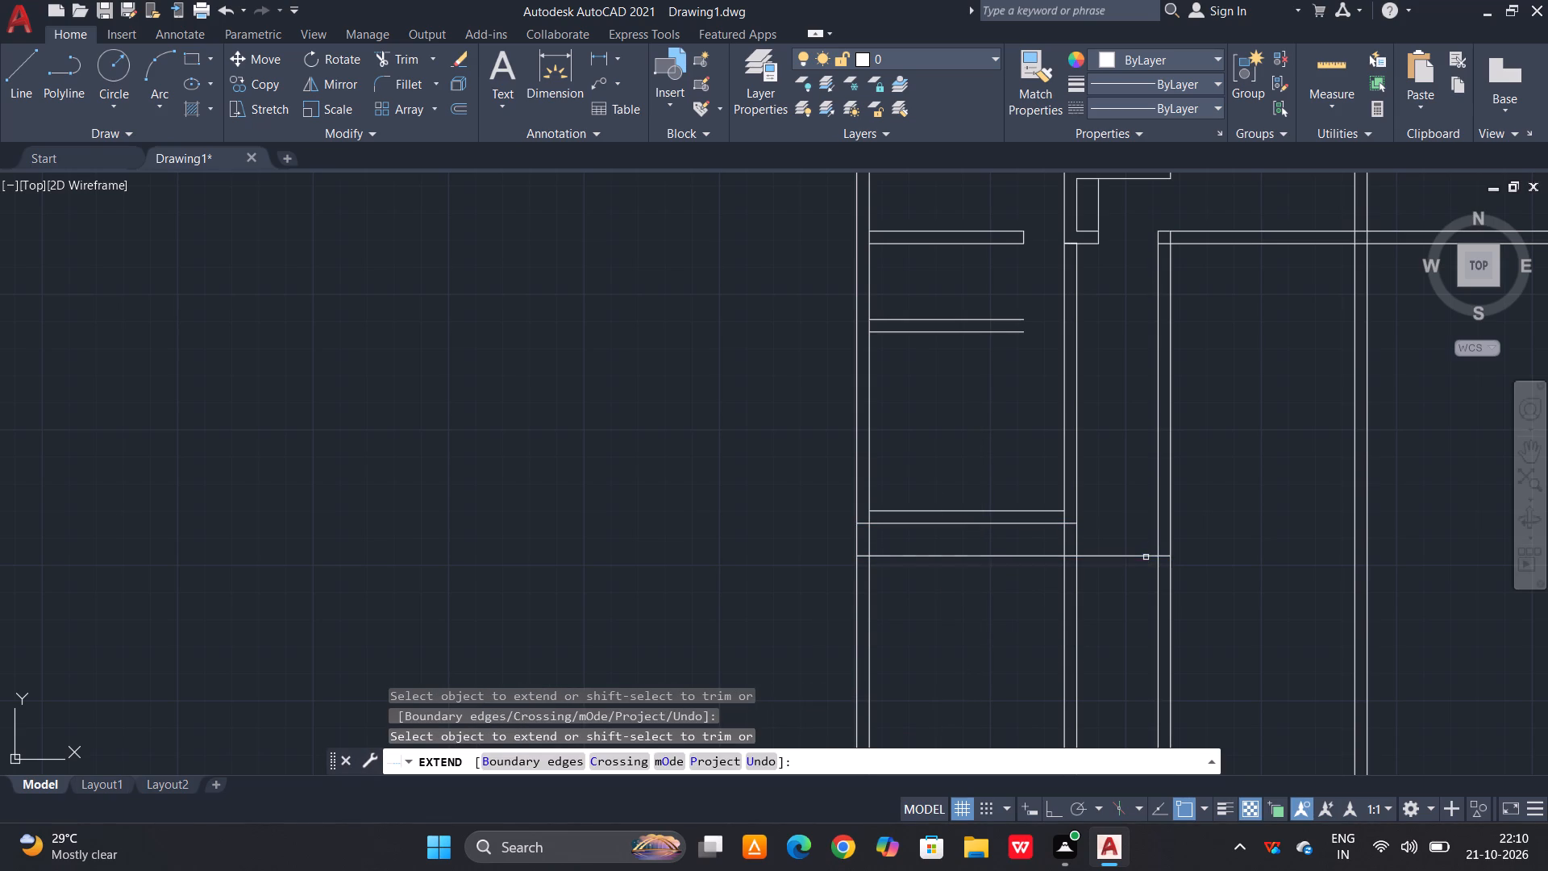
click(1158, 556)
click(1238, 559)
key(Escape)
key(Escape)
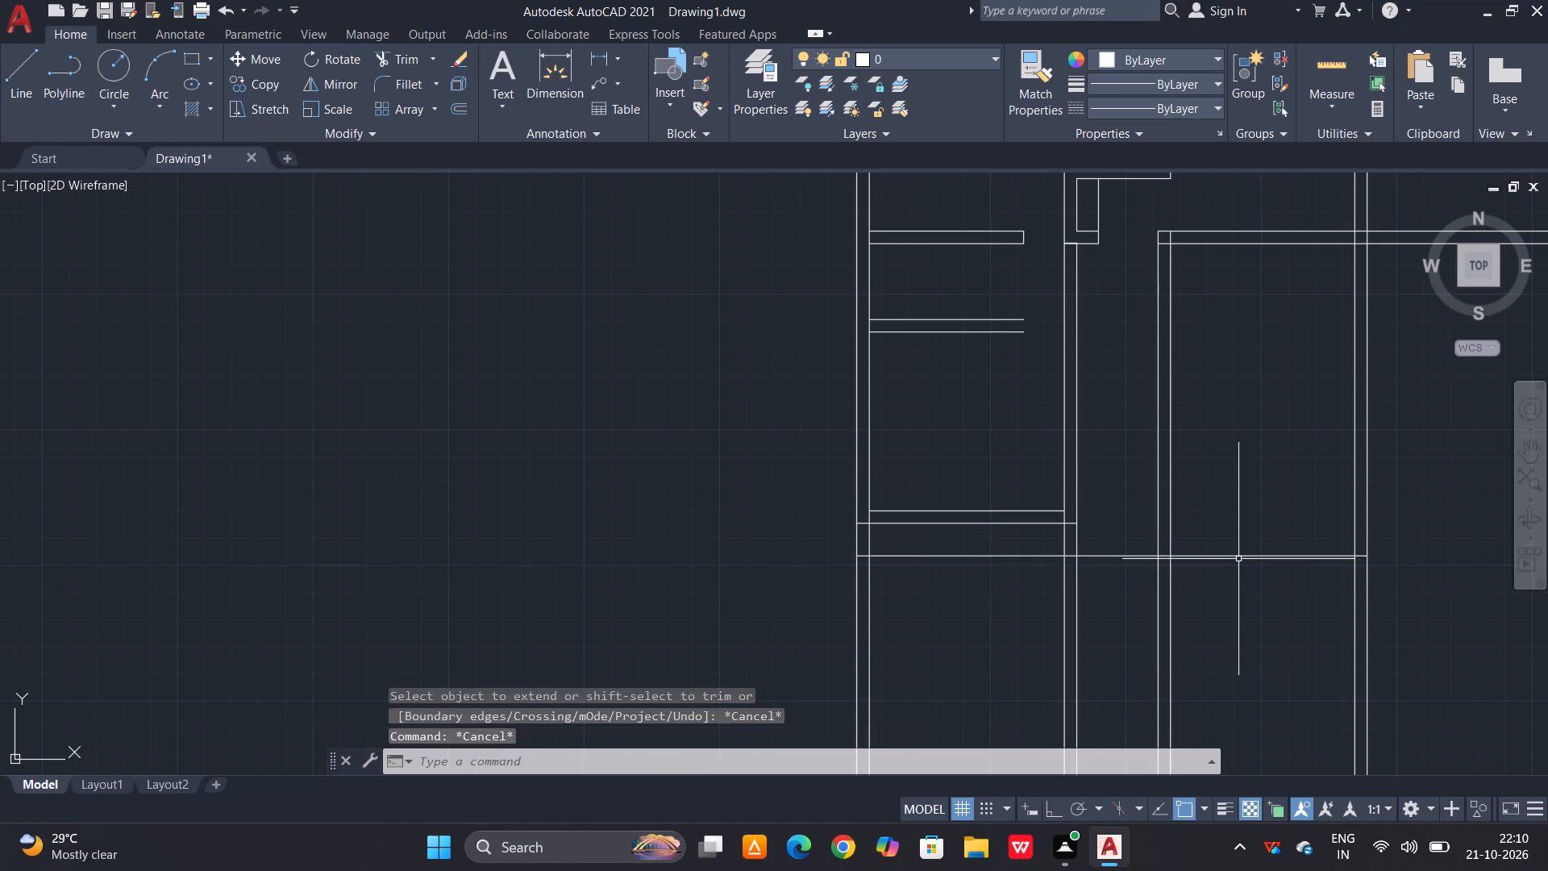
key(Escape)
Trim all vertical wall lines that run below the extended bottom line, from the third partition to the left outer wall.
text(tr)
key(space)
key(space)
click(1371, 602)
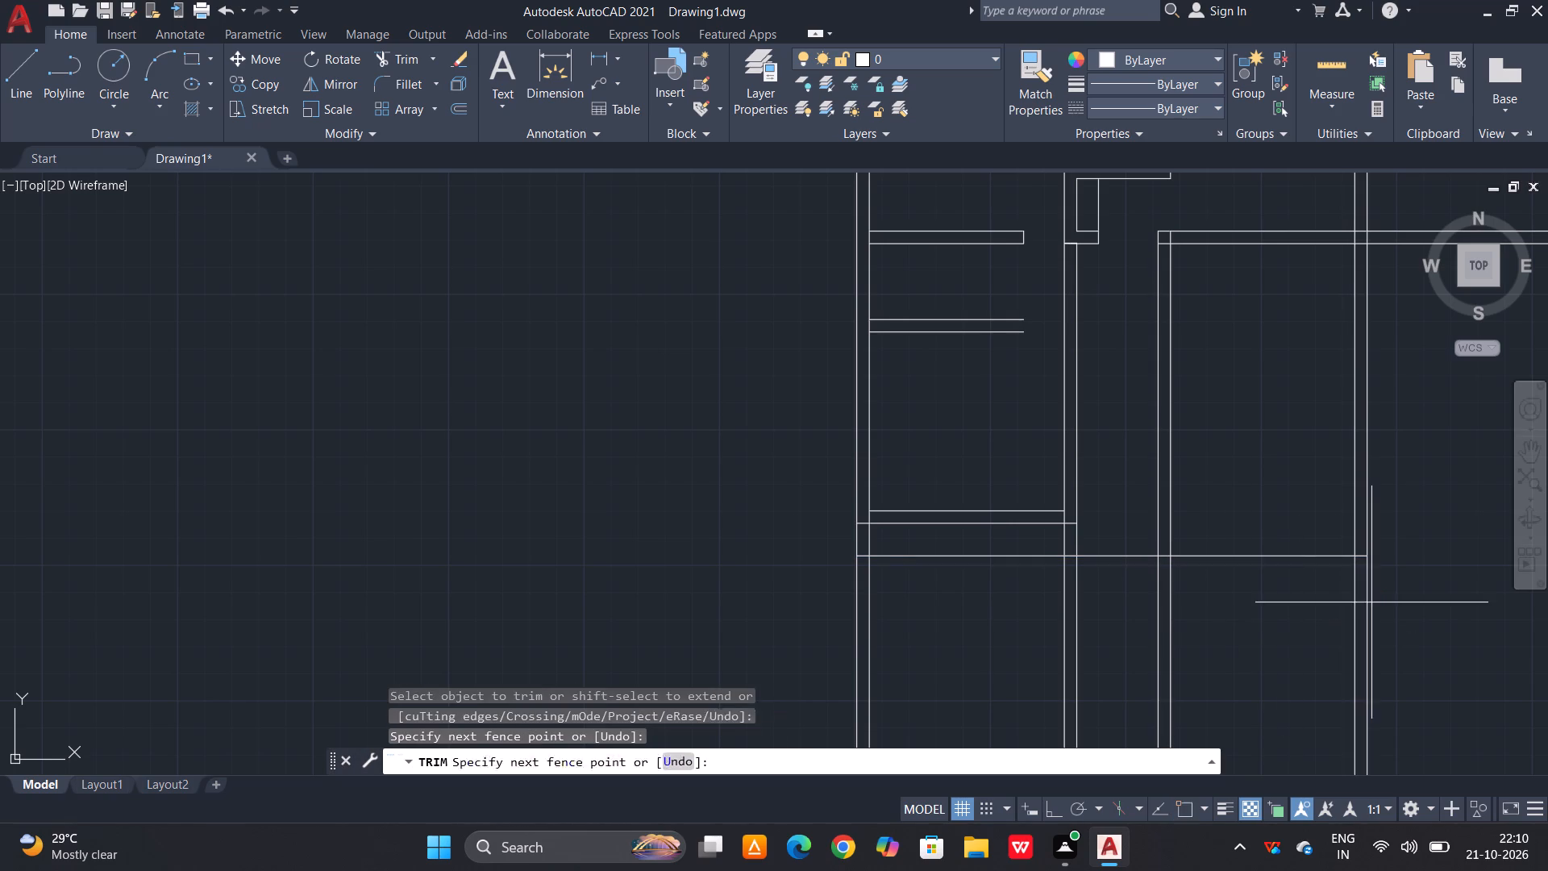
click(812, 623)
Trim the crossing lines where the lowest horizontal wall meets the first vertical partition and the left outer wall.
scroll(1190, 514, up, 2)
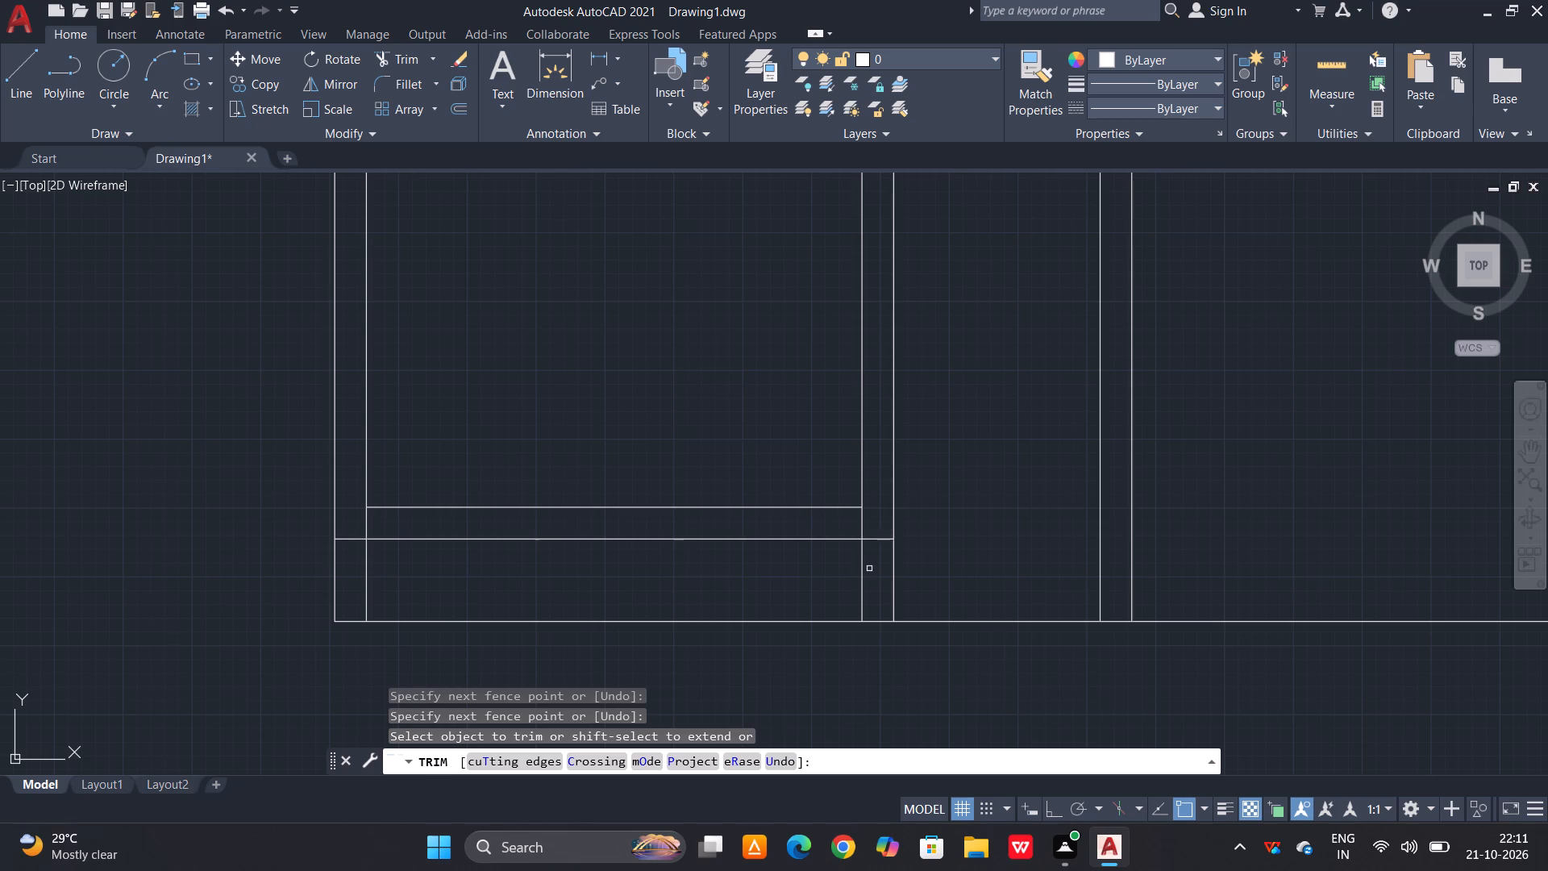
click(872, 540)
click(872, 523)
click(846, 522)
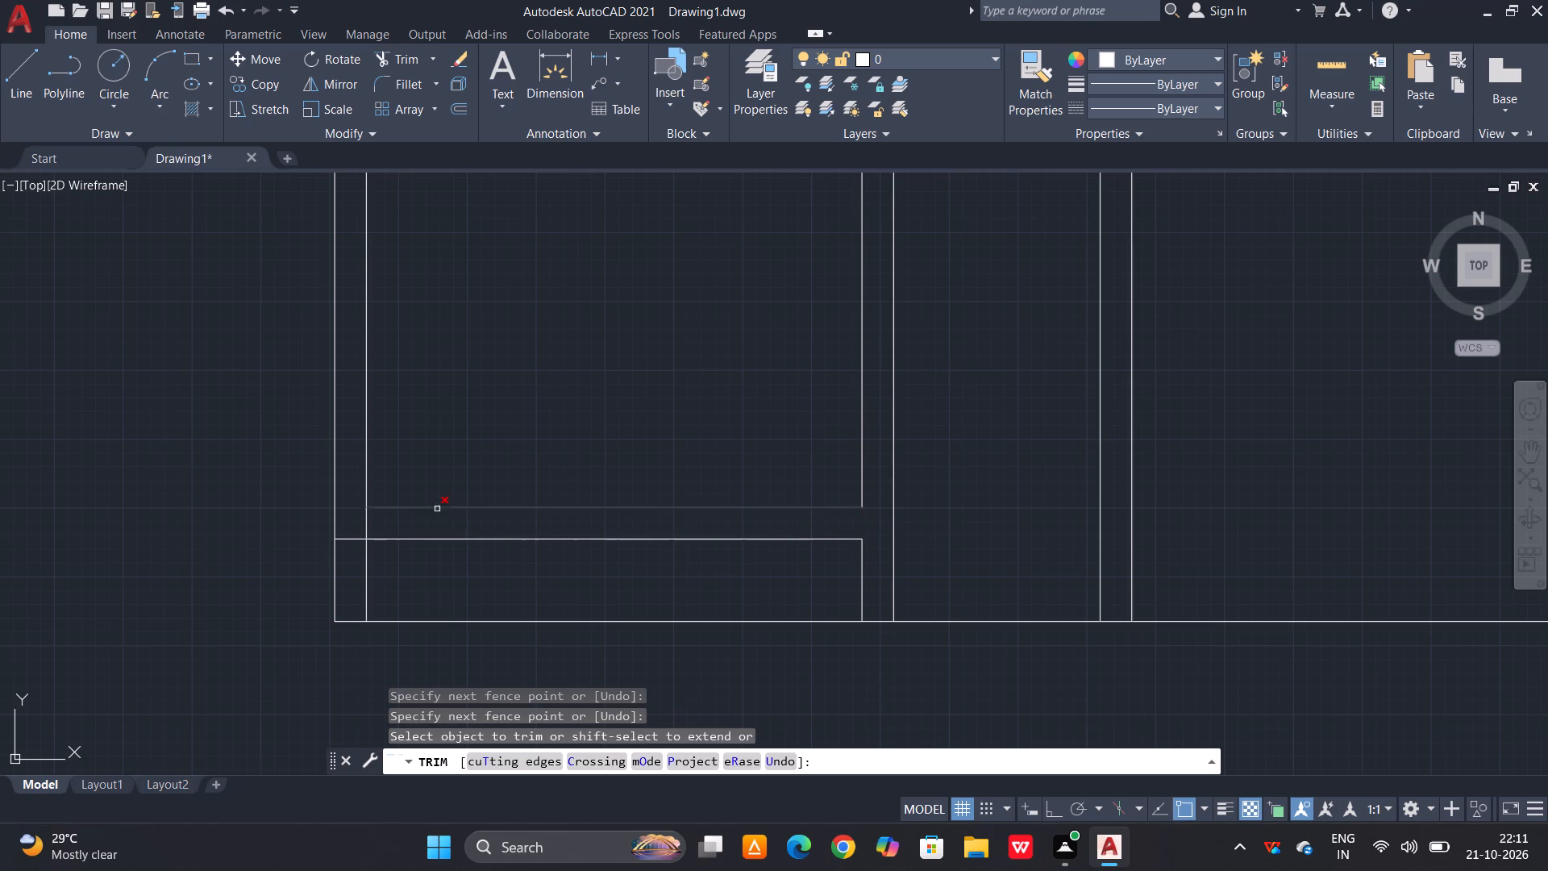
click(364, 526)
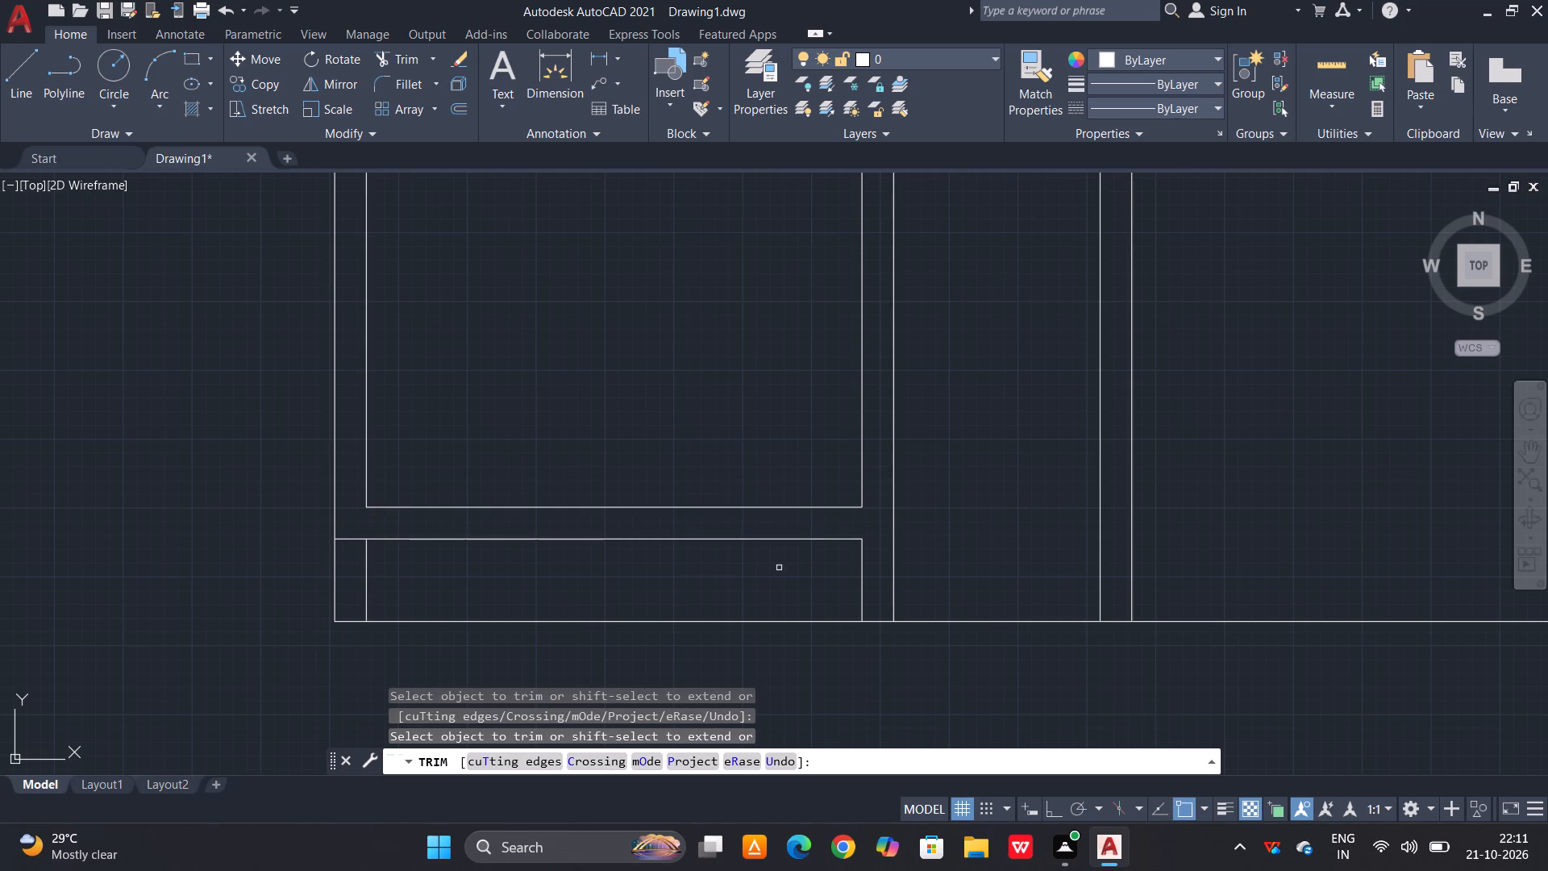
key(Escape)
key(Escape)
Offset the extended bottom line 23 upward.
middle_drag(938, 647, 855, 648)
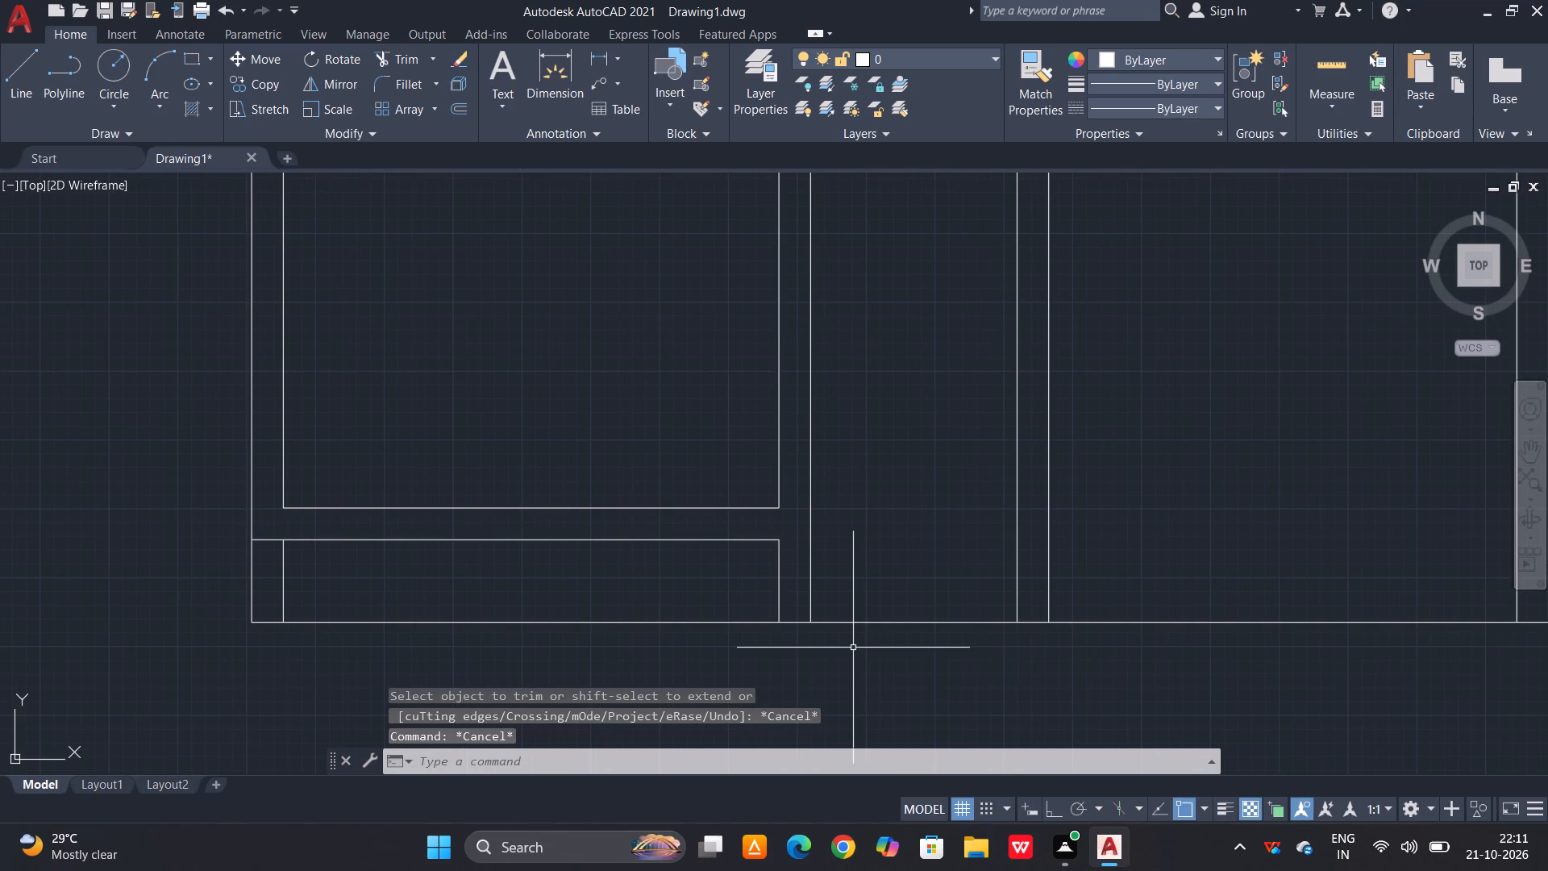
text(o 23)
key(space)
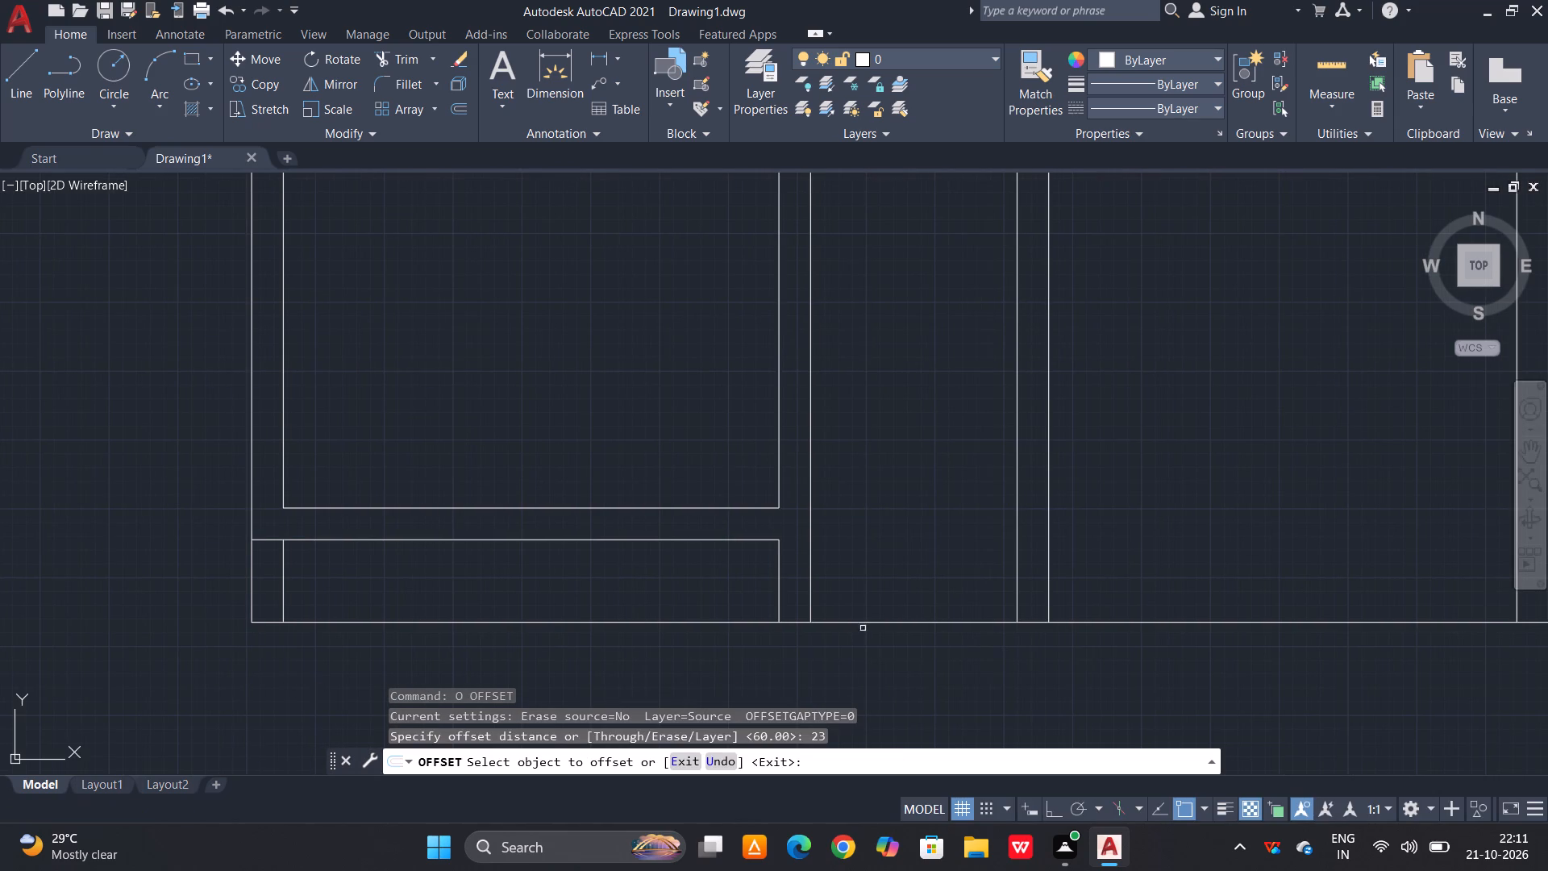
click(884, 621)
click(897, 561)
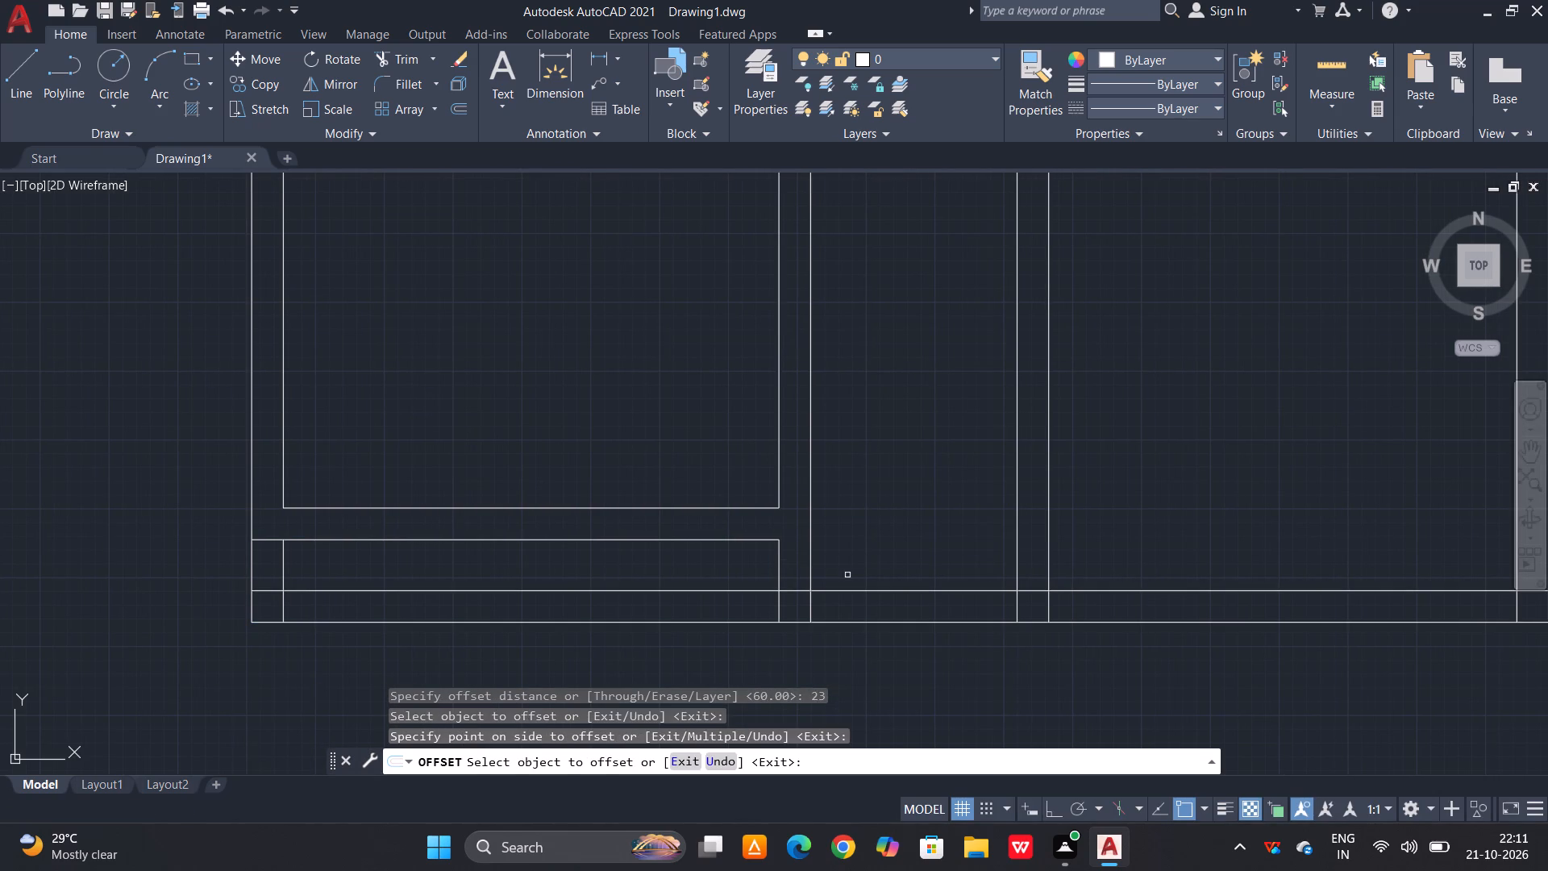
key(Escape)
key(Escape)
Trim the new offset line inside the first vertical partition and delete its leftover segment between the left outer wall and that partition.
text(tr)
key(space)
key(space)
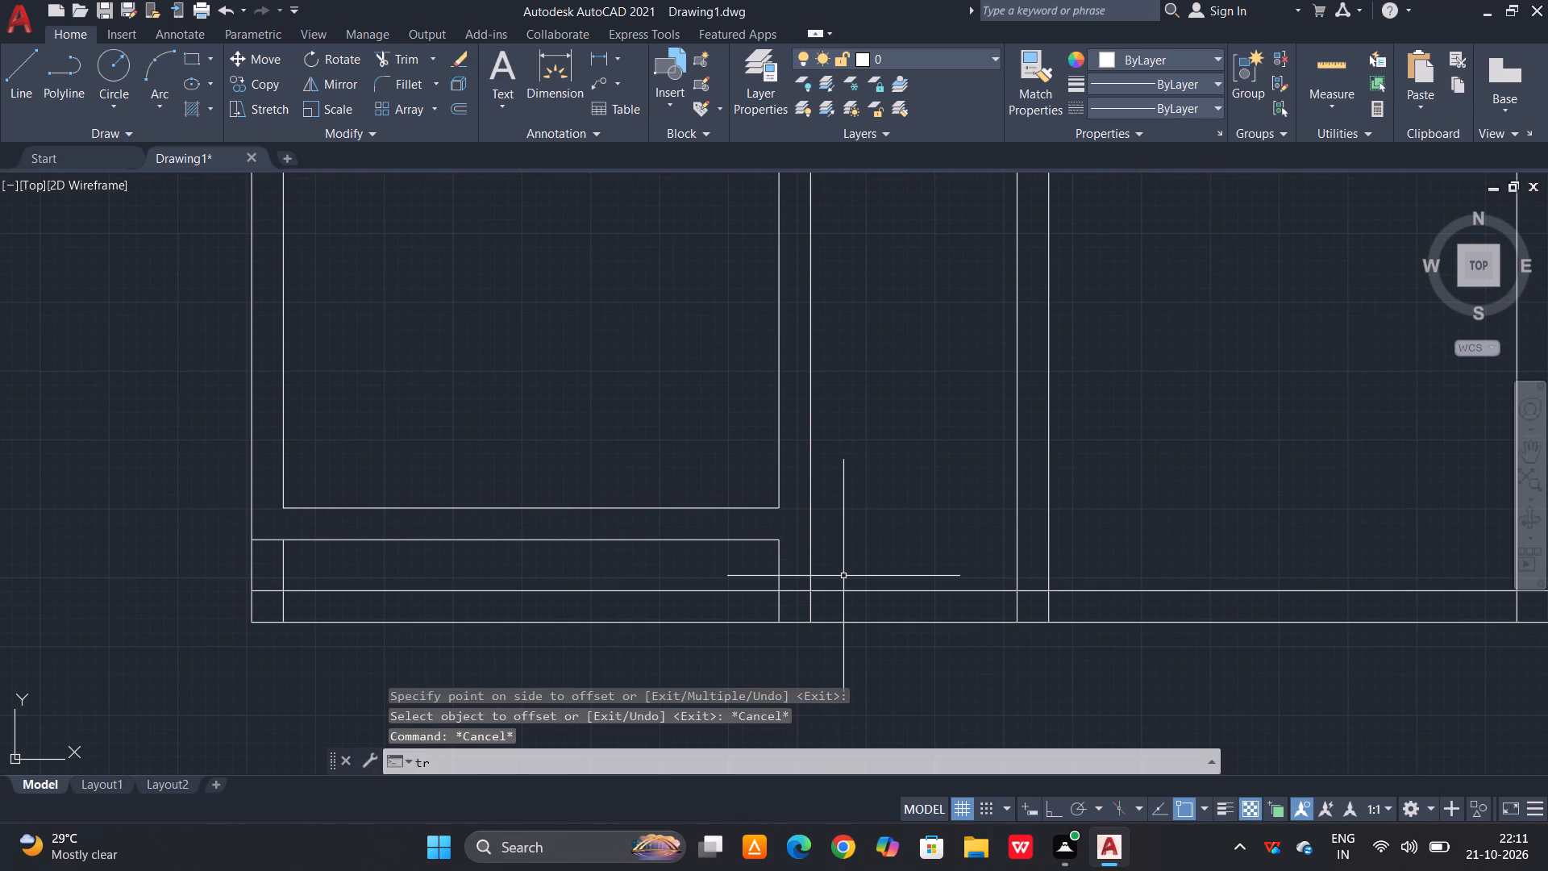
click(790, 594)
key(Escape)
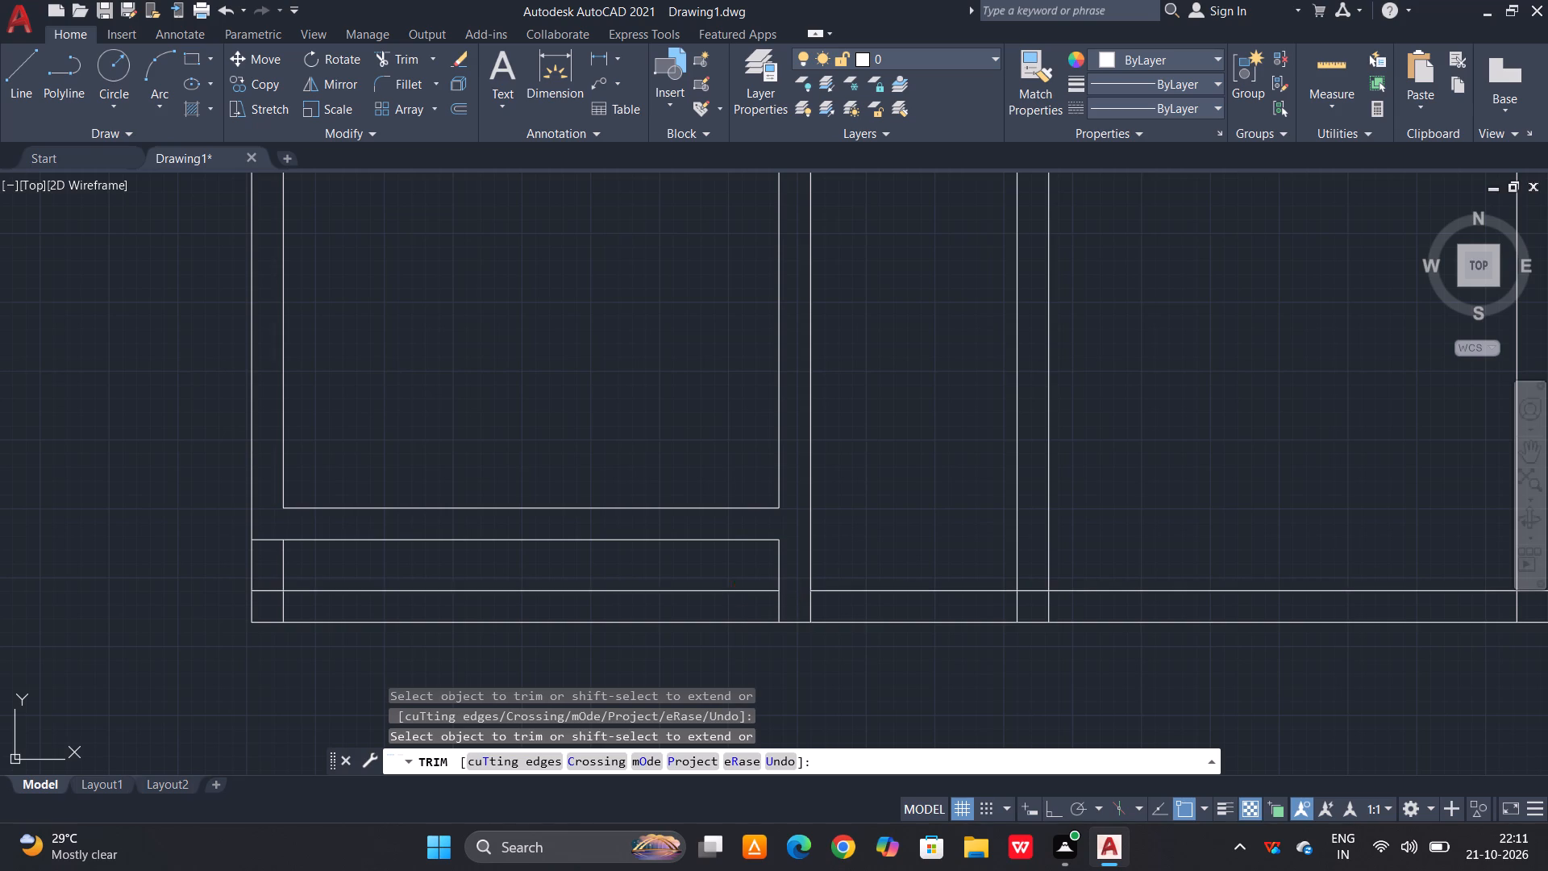
click(726, 593)
key(Delete)
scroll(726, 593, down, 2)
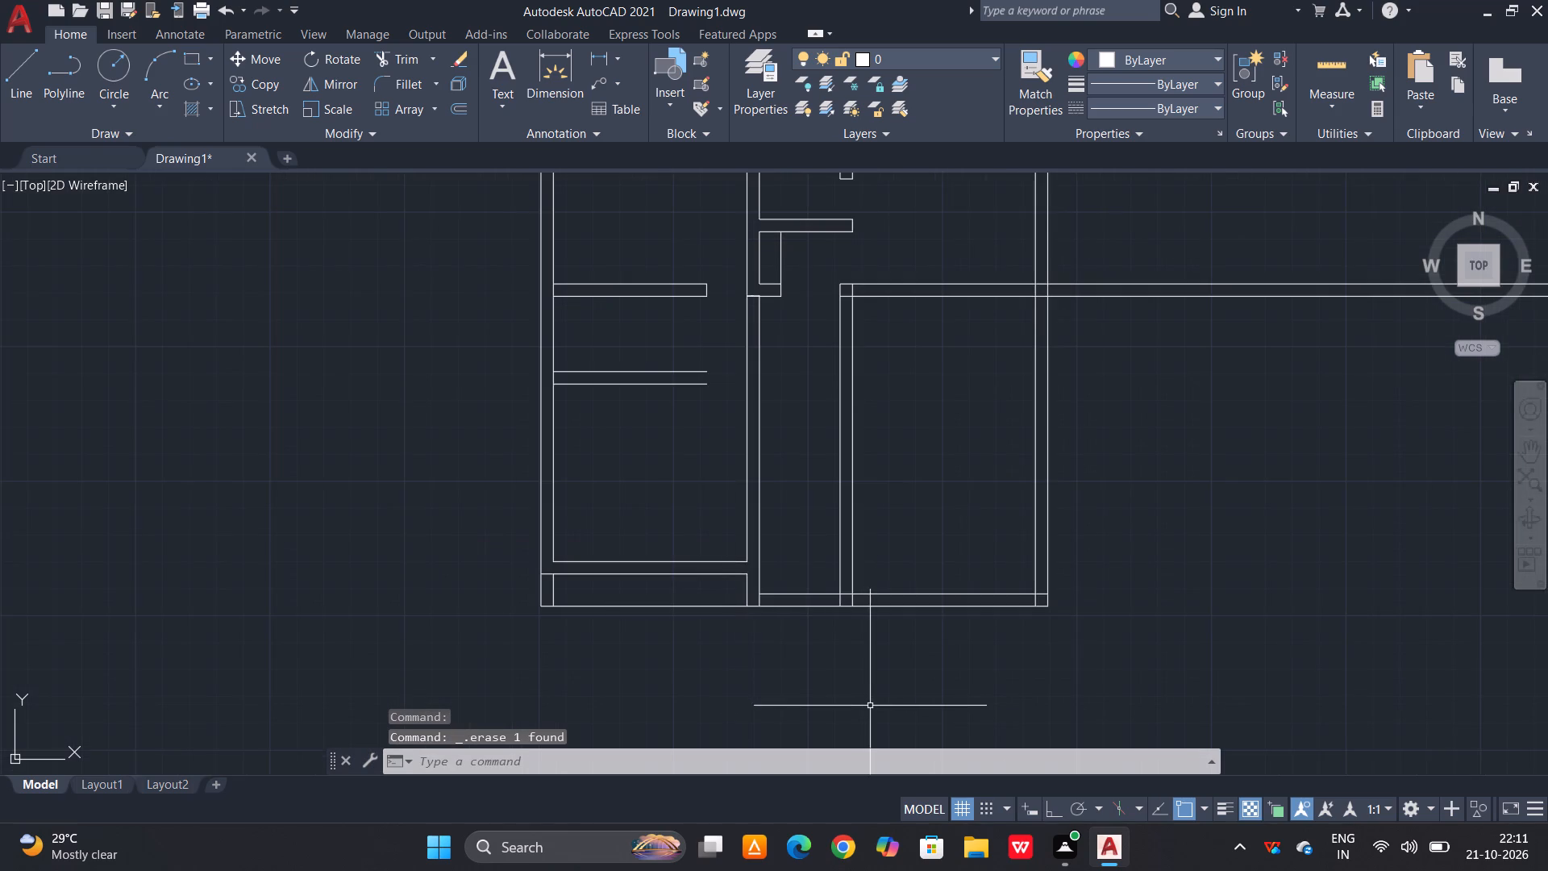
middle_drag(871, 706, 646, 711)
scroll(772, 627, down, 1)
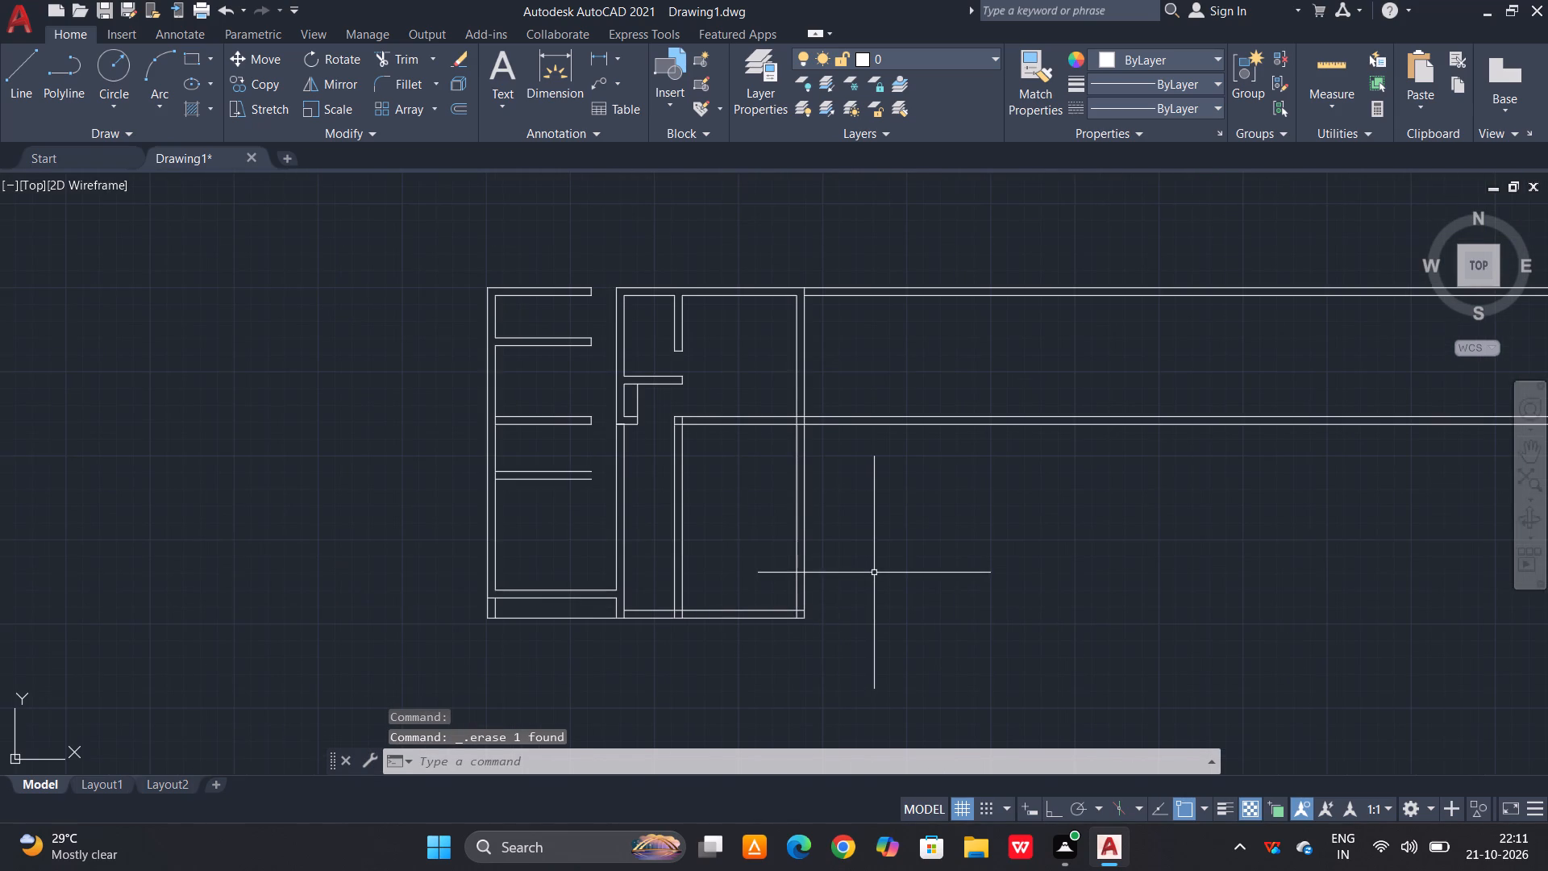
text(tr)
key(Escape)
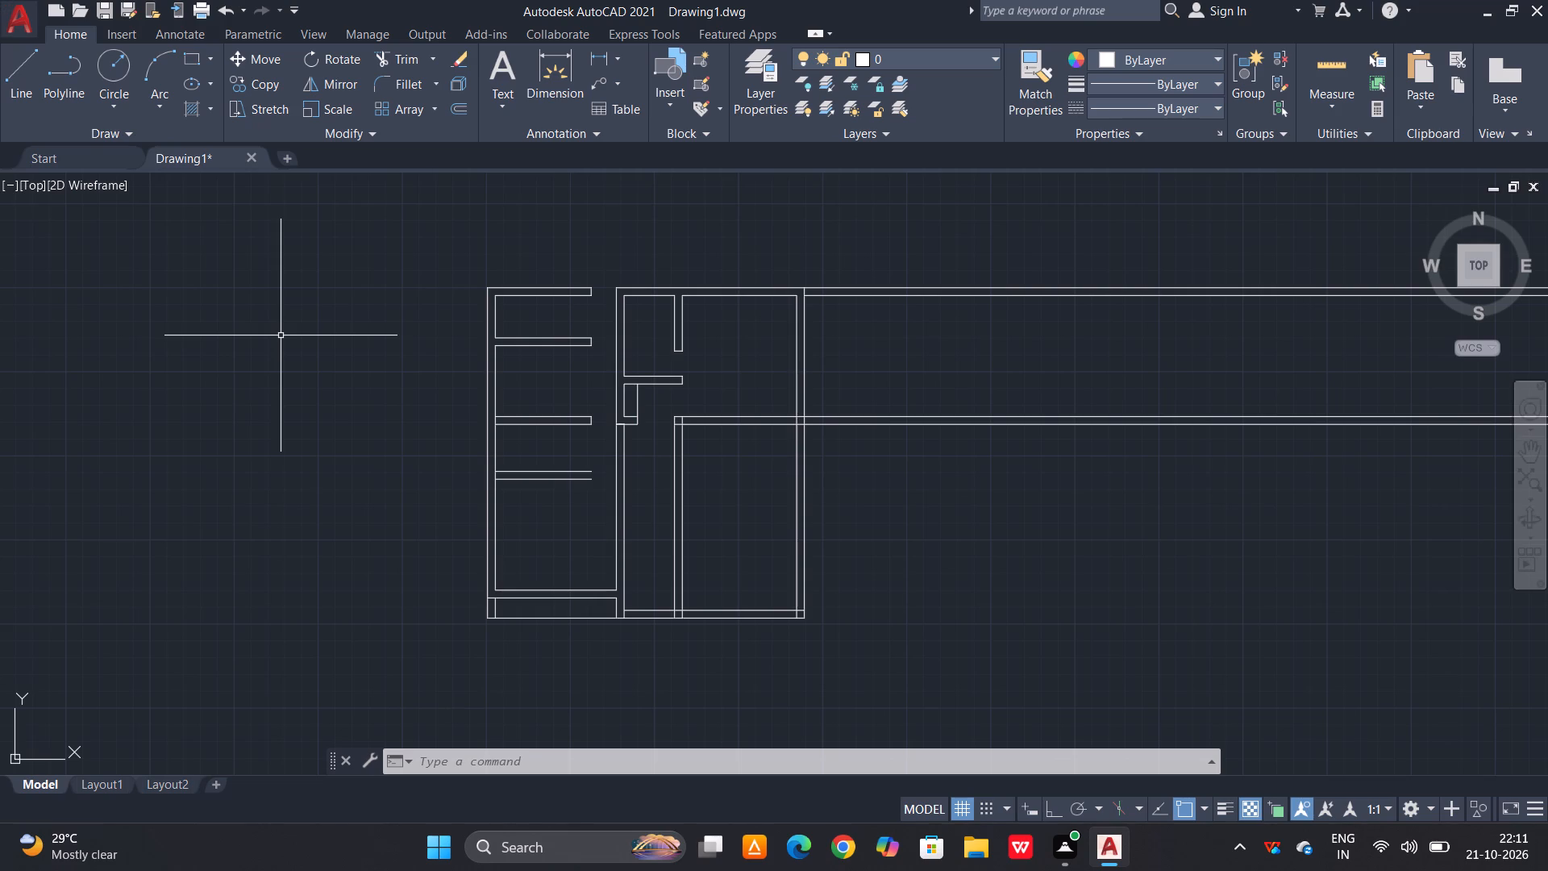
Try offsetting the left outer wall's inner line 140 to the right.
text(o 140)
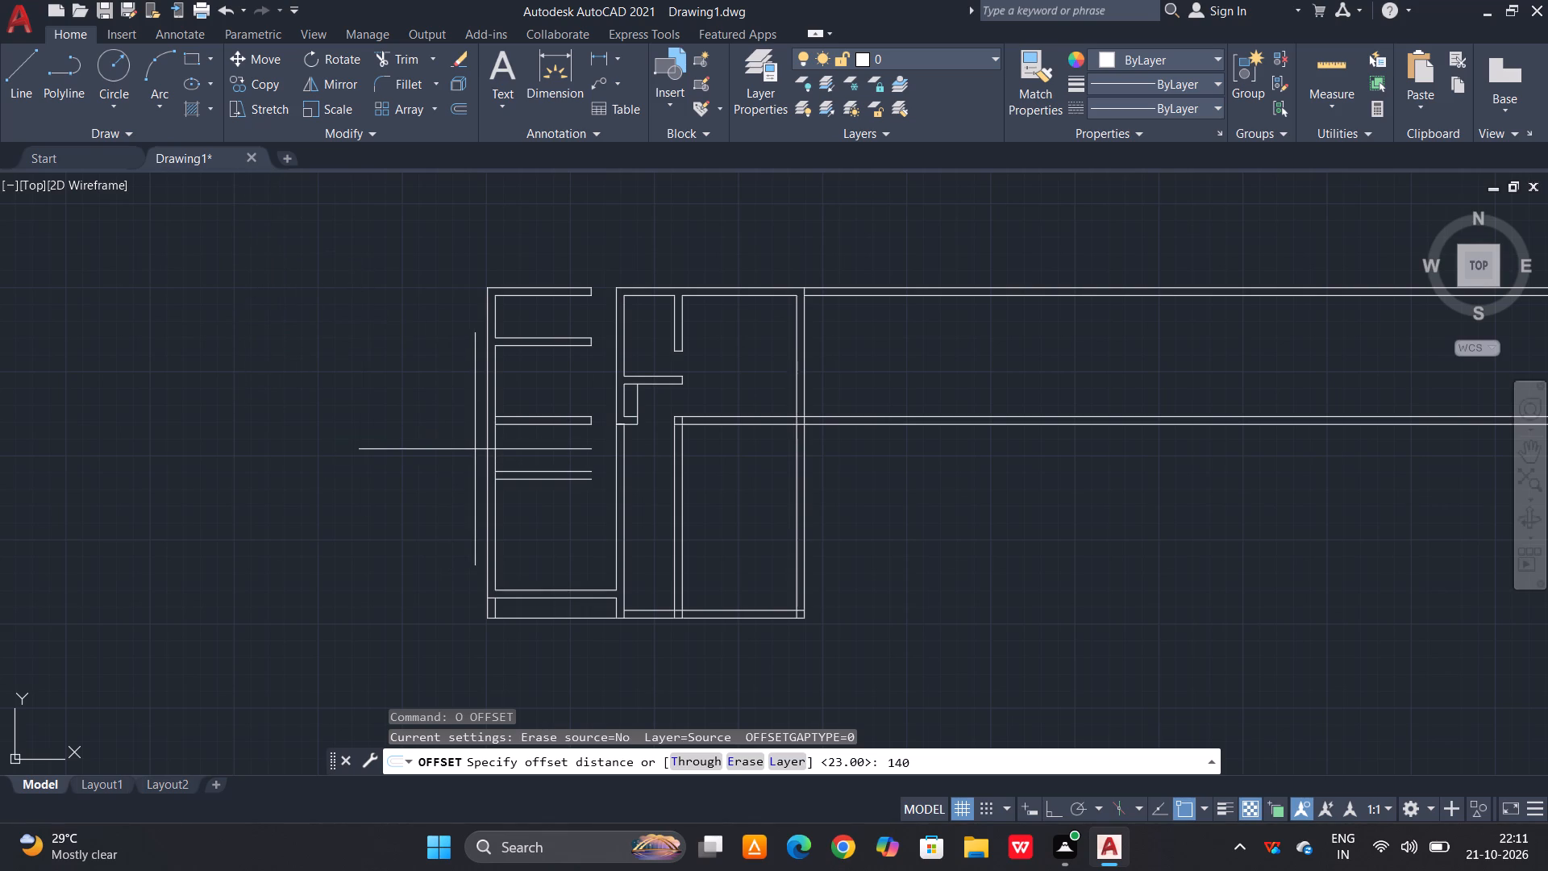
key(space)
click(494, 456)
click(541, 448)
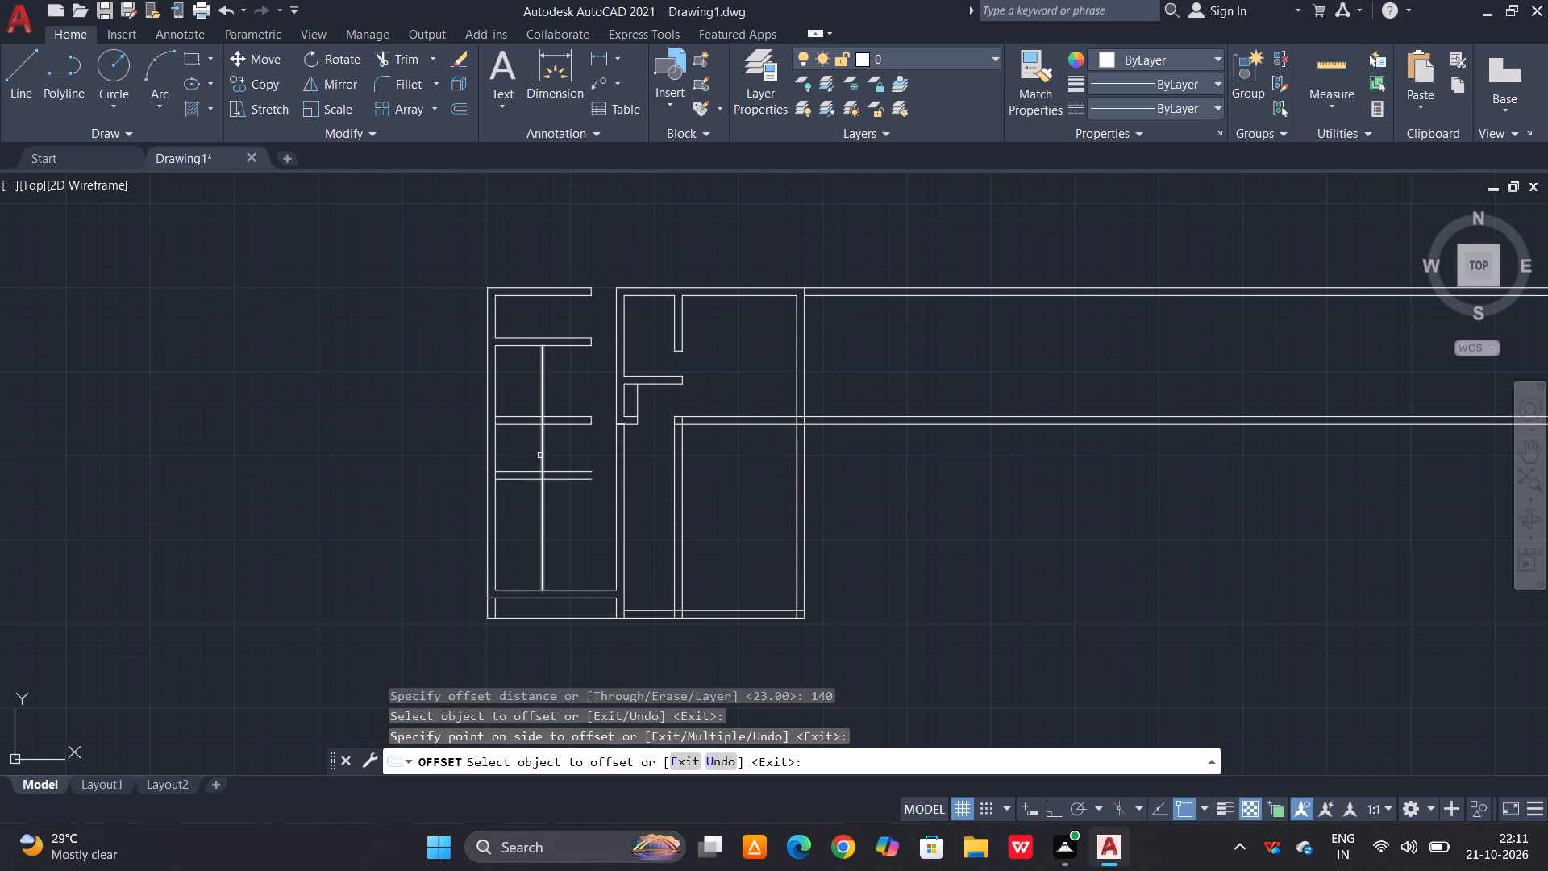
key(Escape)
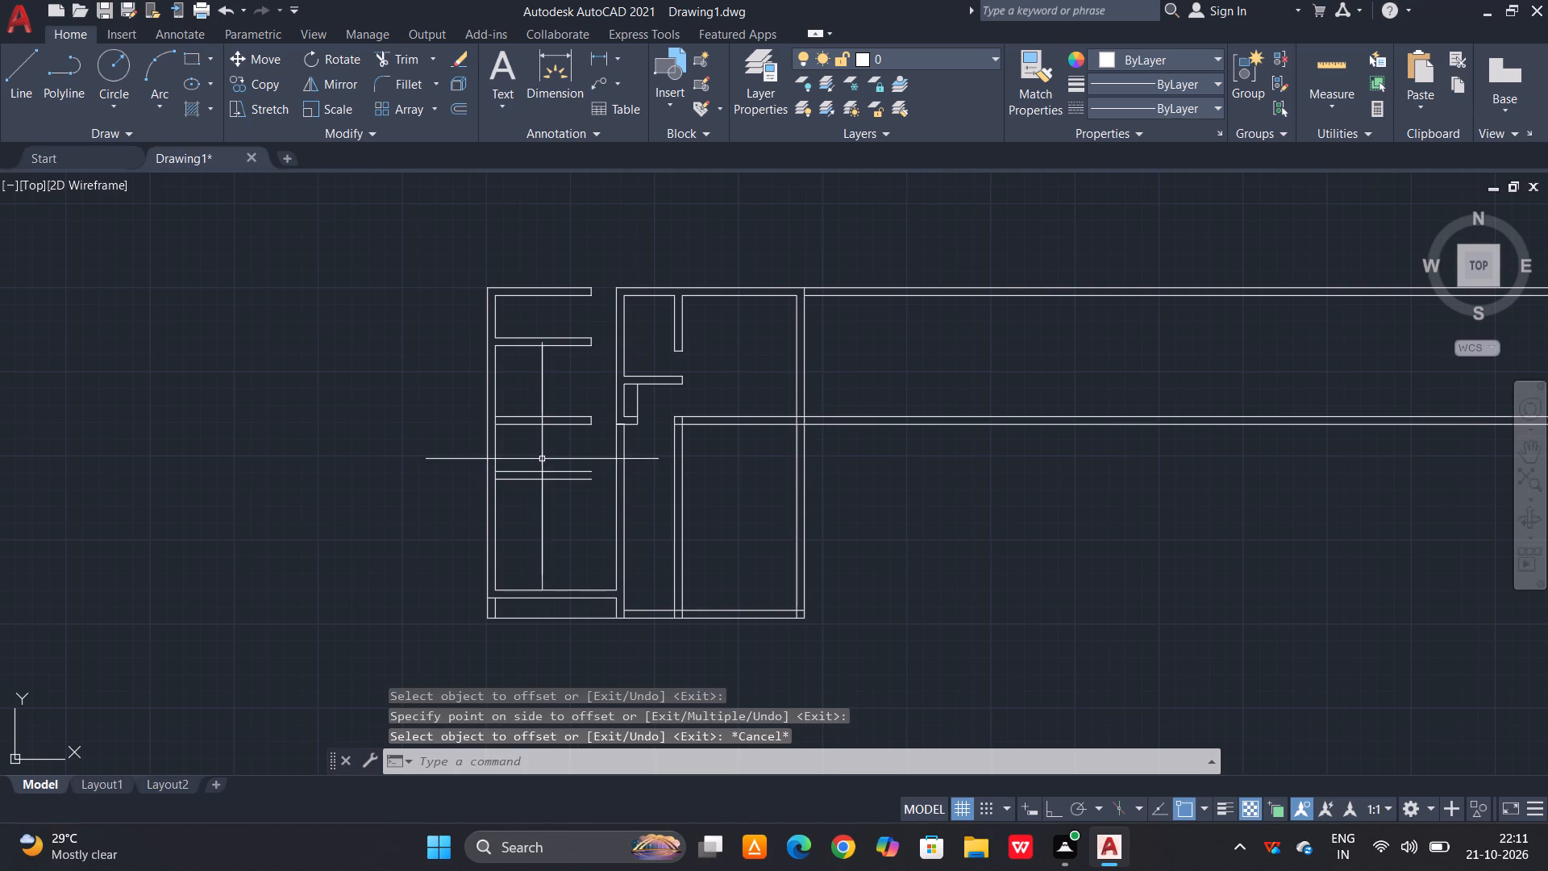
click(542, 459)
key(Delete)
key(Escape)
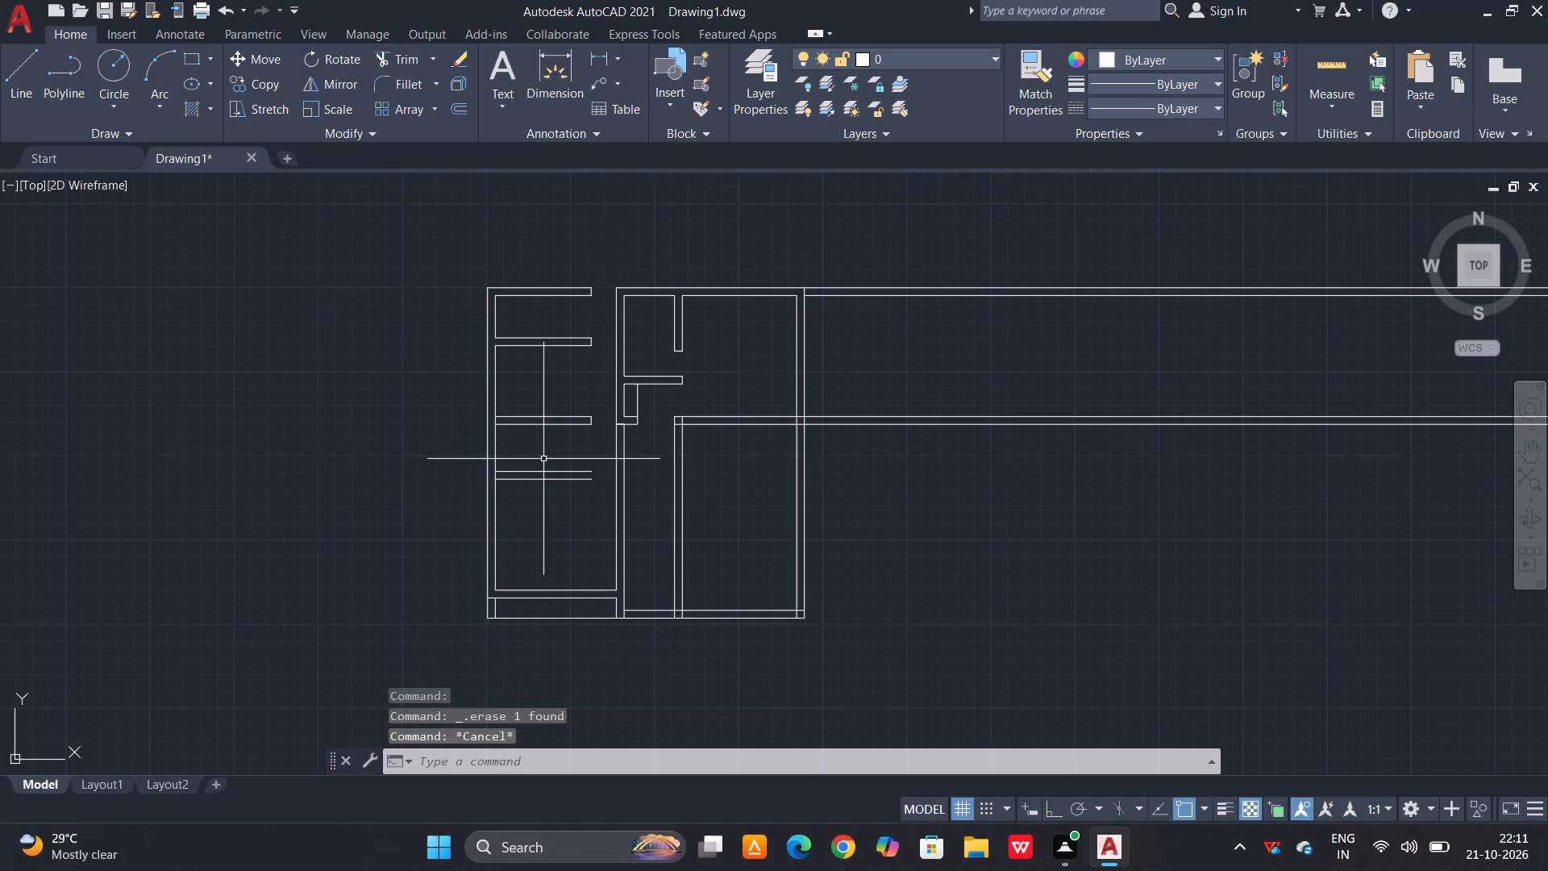
Offset the left outer wall's inner line 240 to the right.
text(o 24)
key(0)
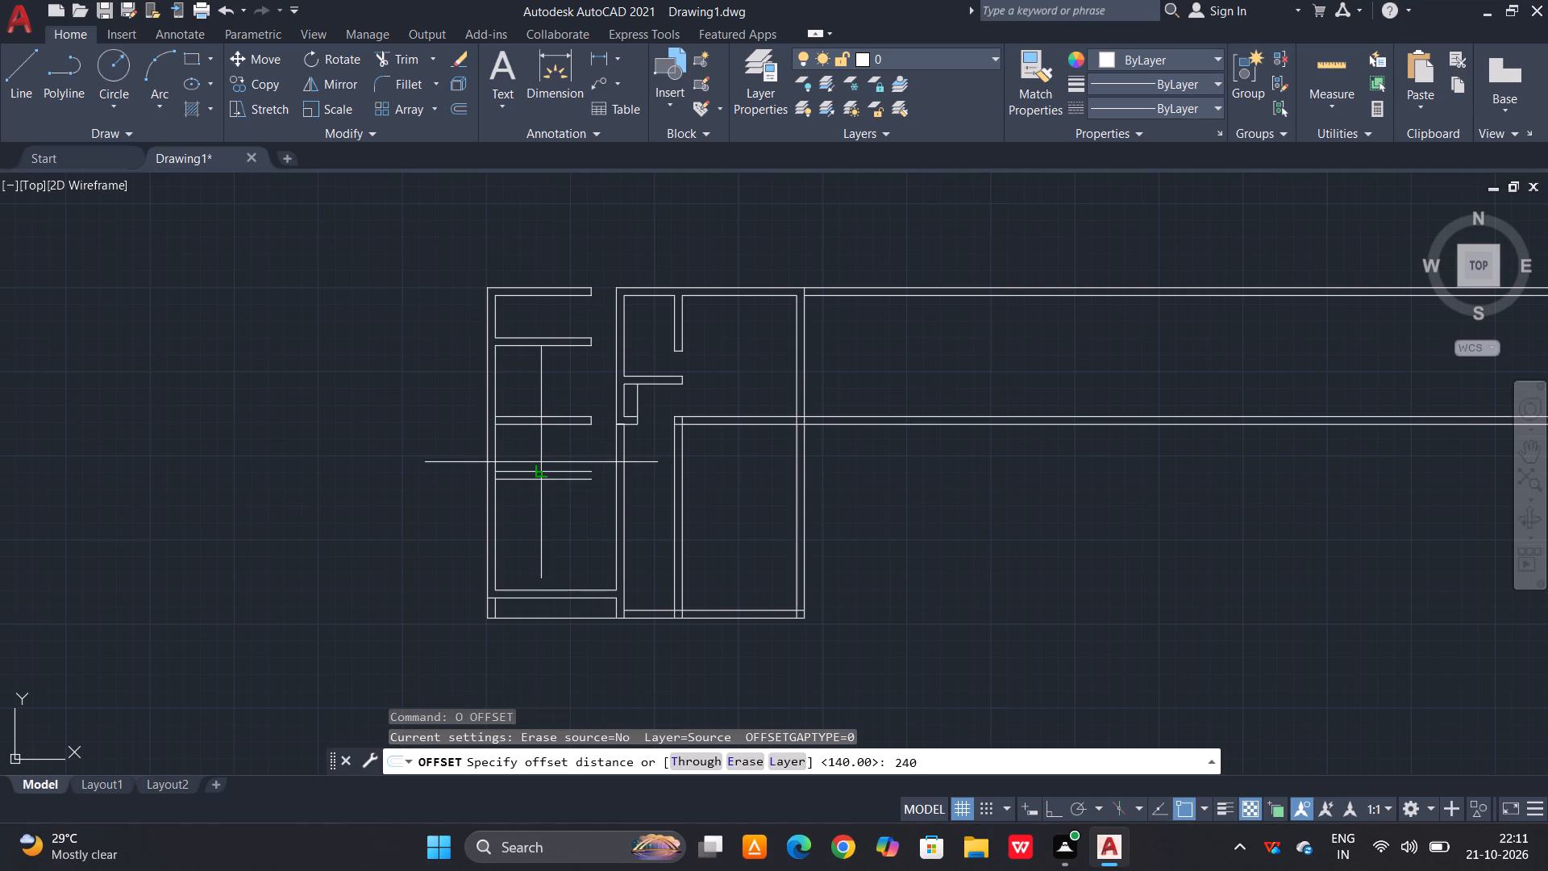
key(space)
click(497, 461)
click(546, 452)
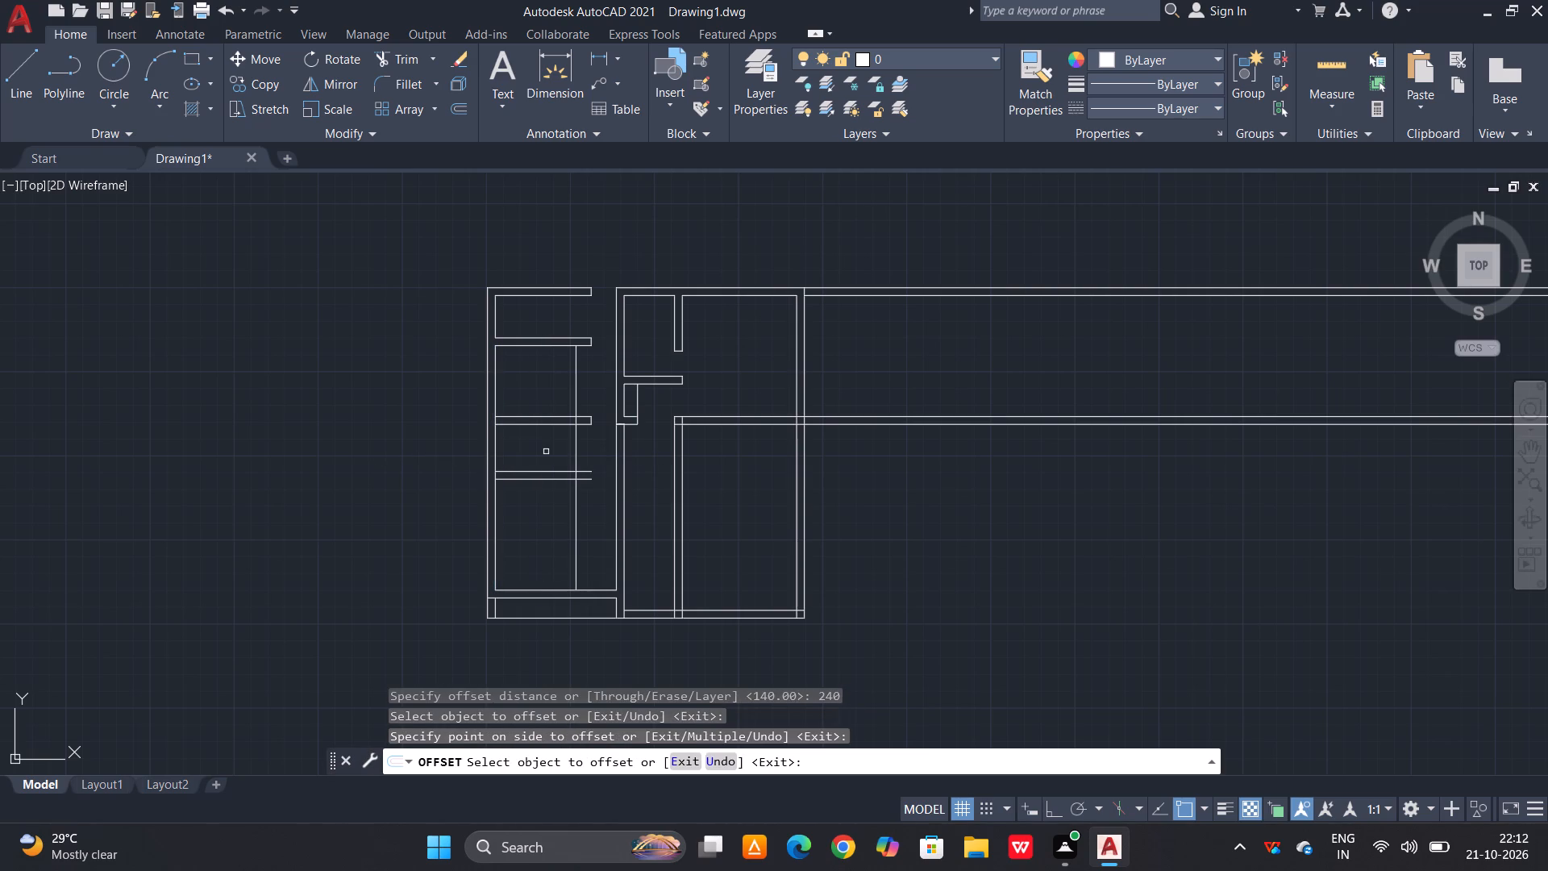
key(Escape)
Offset the new vertical line 23 to the right to give the wall its thickness.
text(o 23)
key(space)
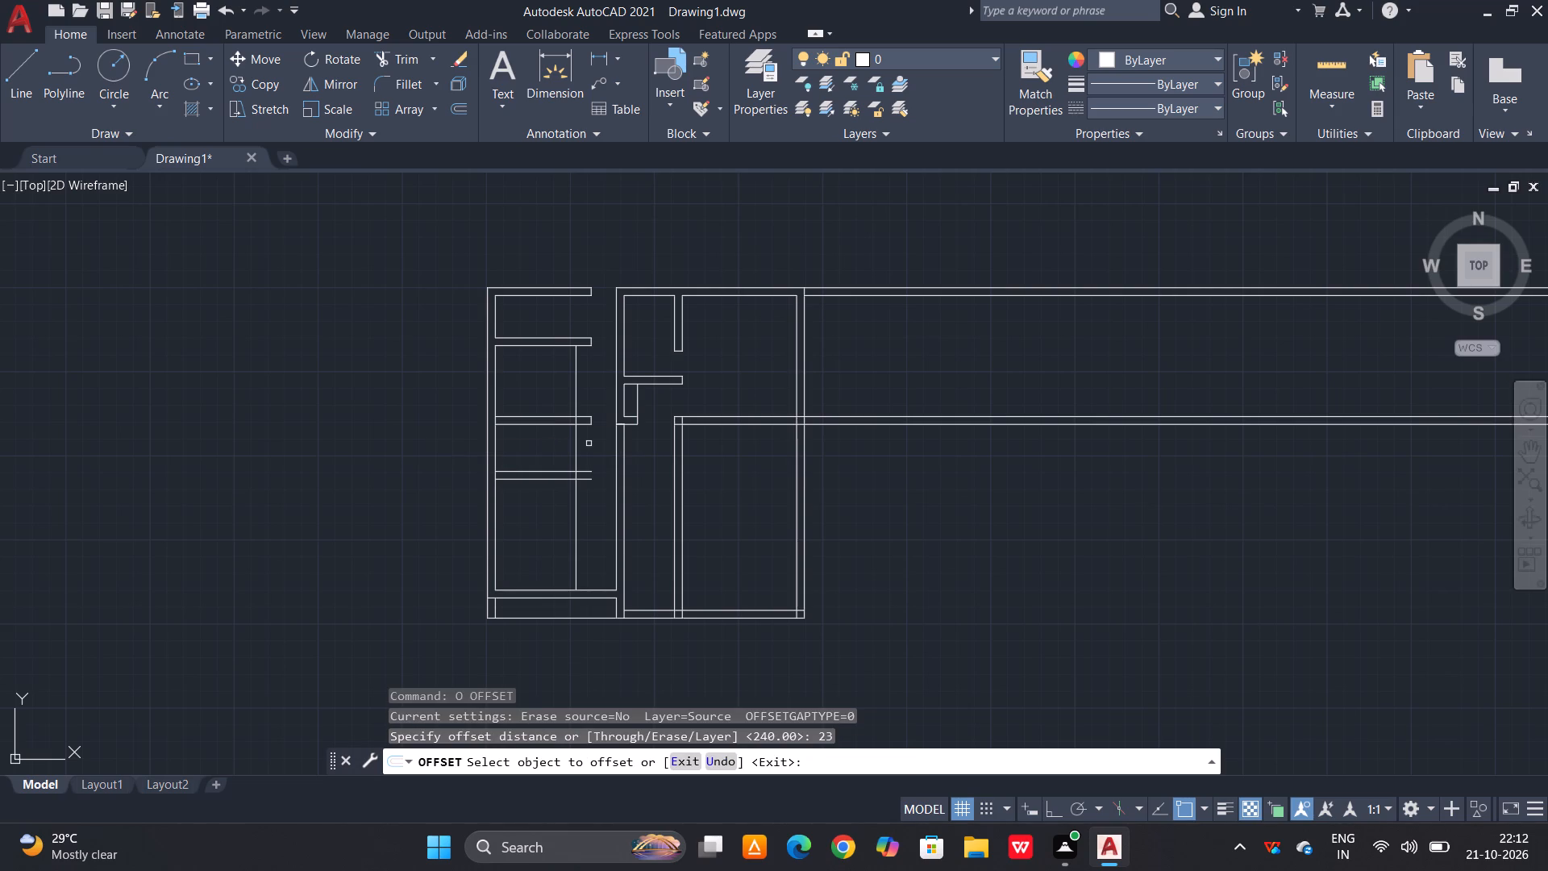
click(575, 444)
click(585, 454)
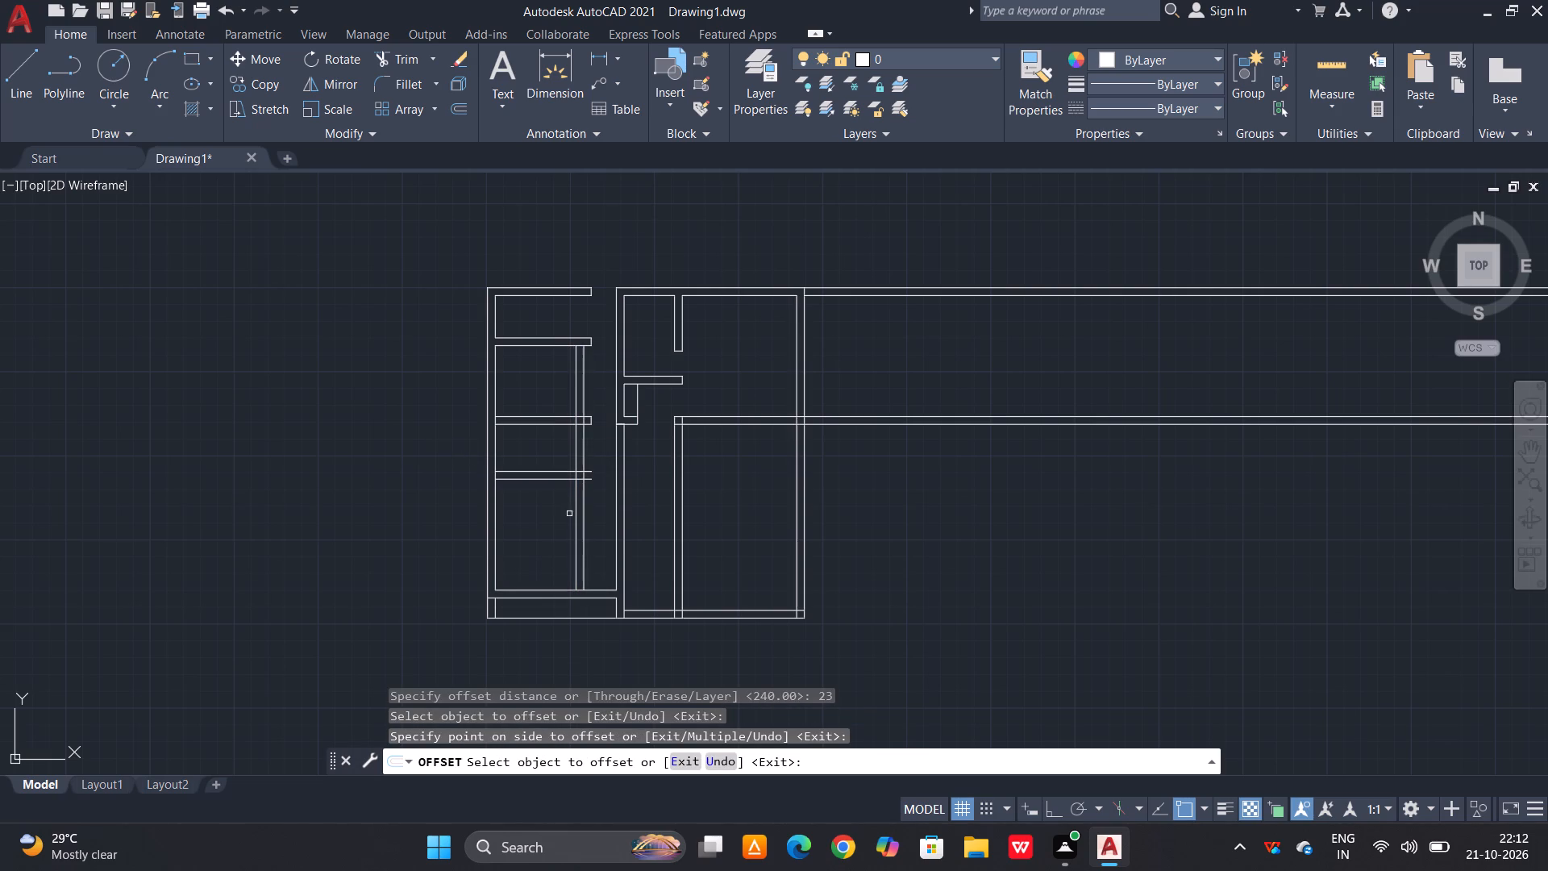
scroll(593, 476, up, 1)
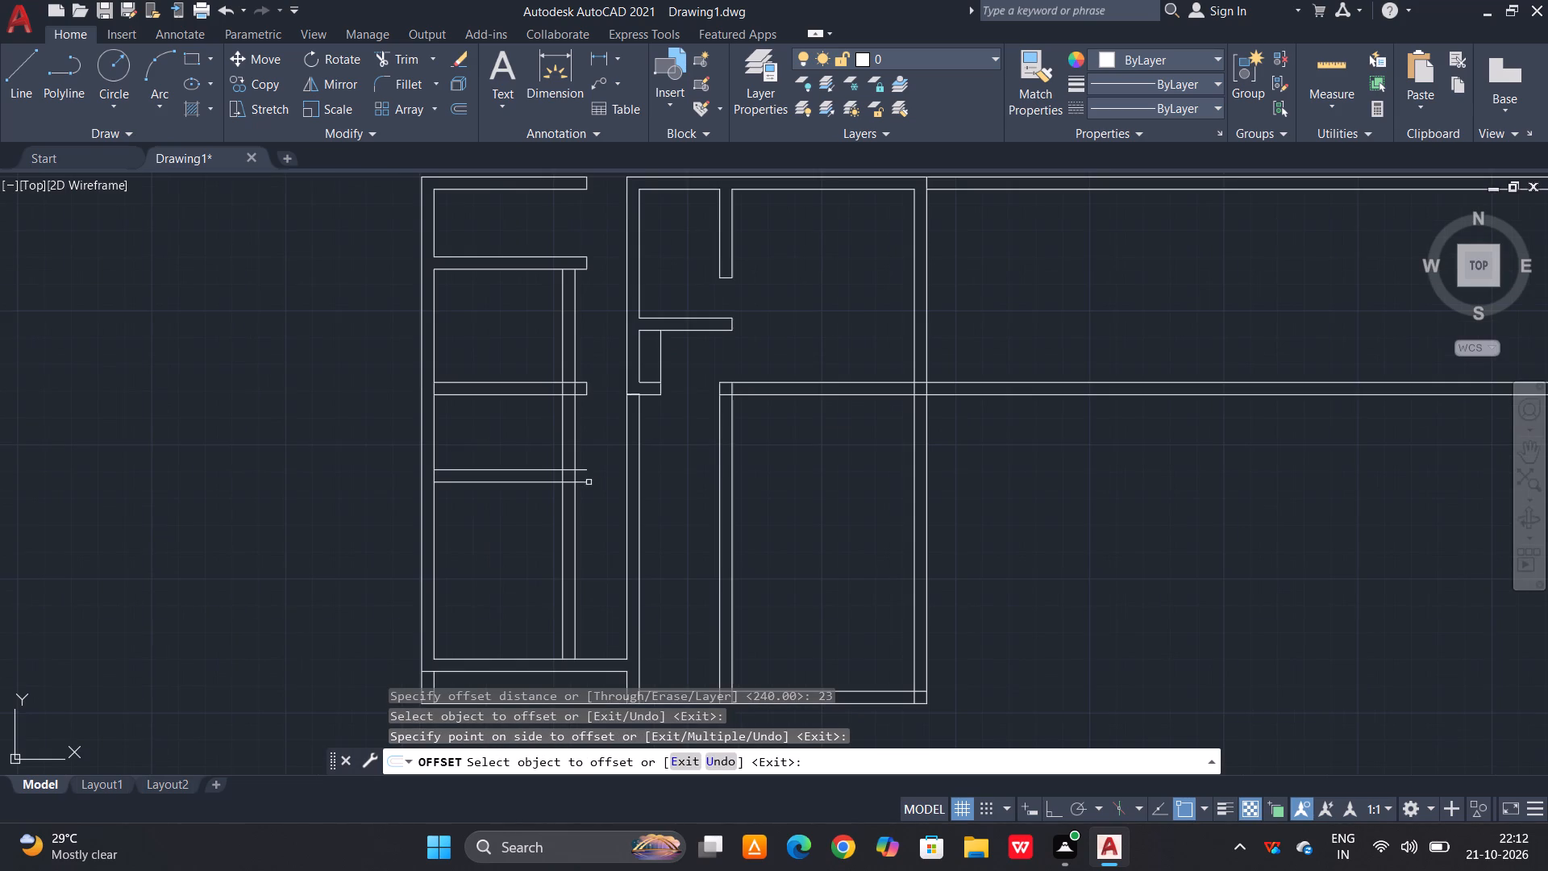
key(Escape)
Trim the open-ended horizontal wall's lines beyond the new vertical wall, and the vertical wall's lines below it and above the next horizontal wall.
text(tr)
key(space)
click(584, 471)
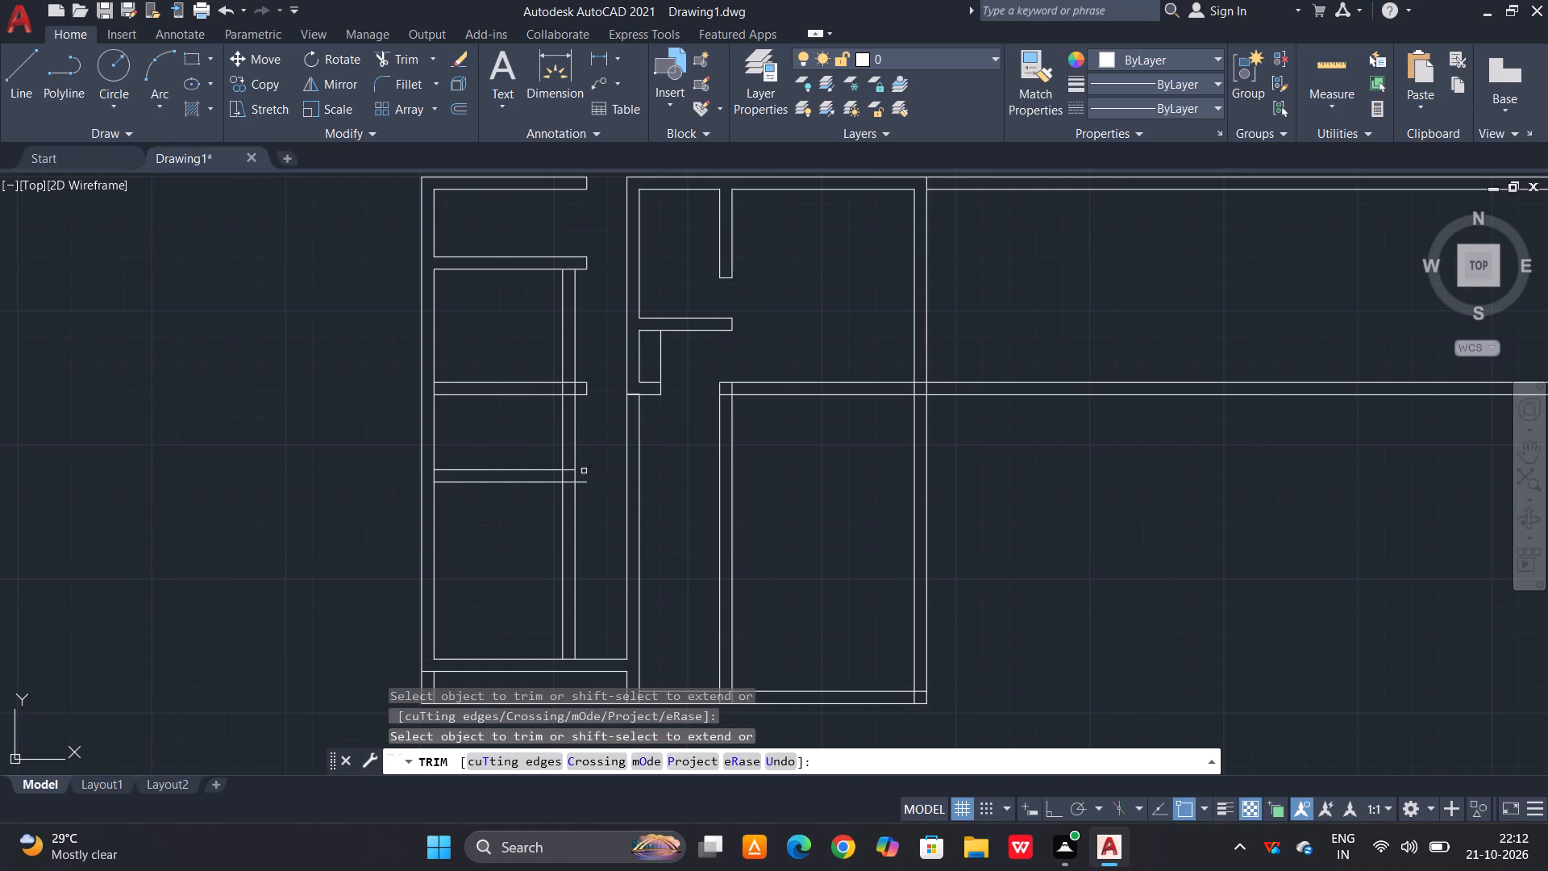
click(584, 484)
click(584, 531)
click(557, 551)
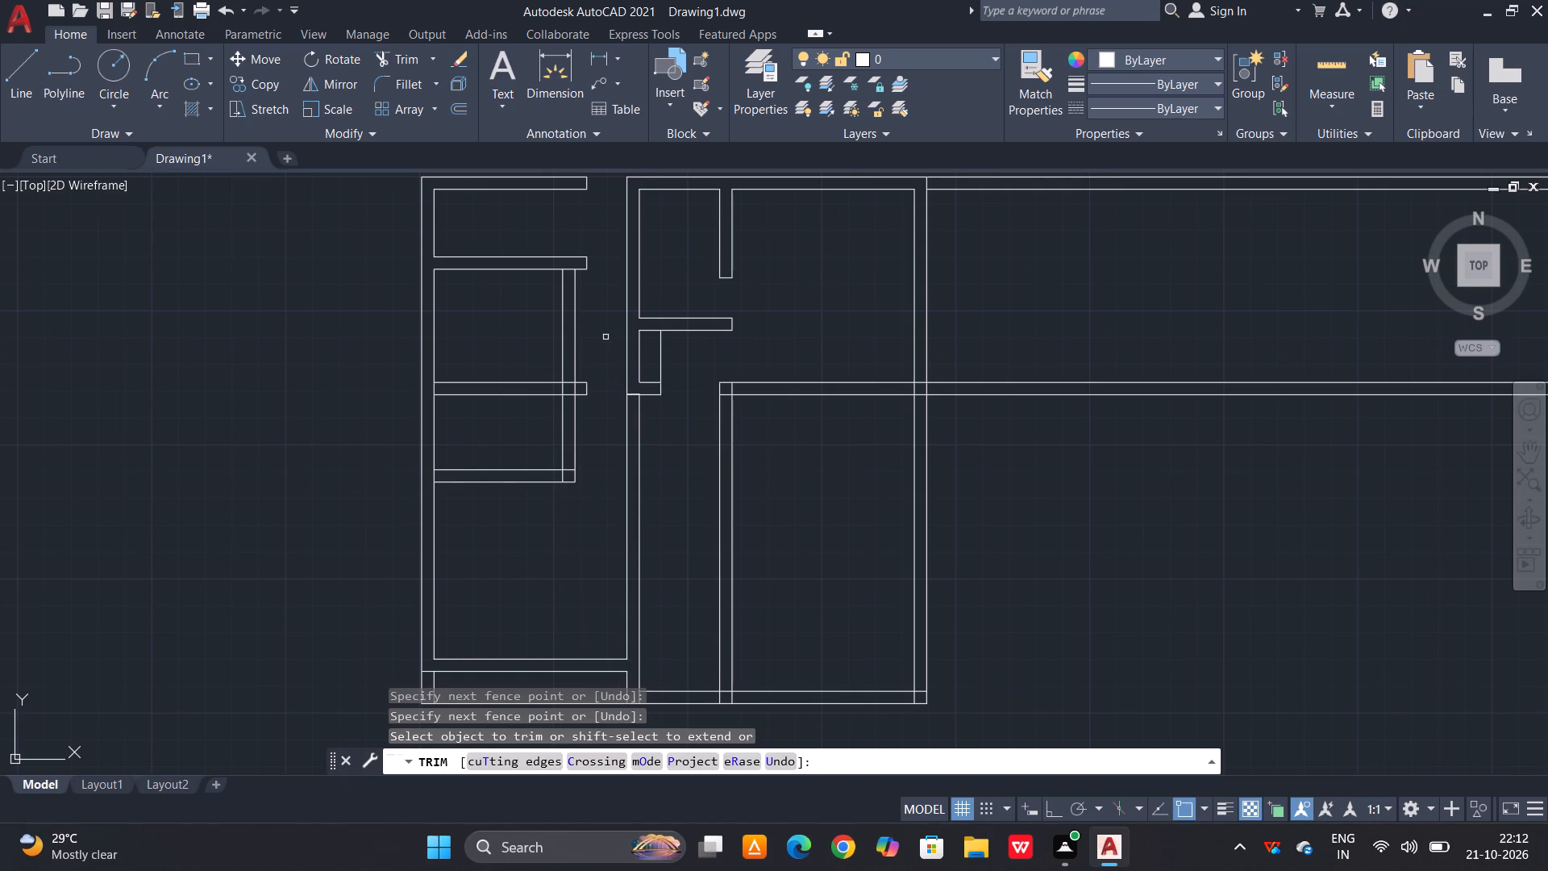
click(601, 332)
click(531, 344)
scroll(618, 510, down, 1)
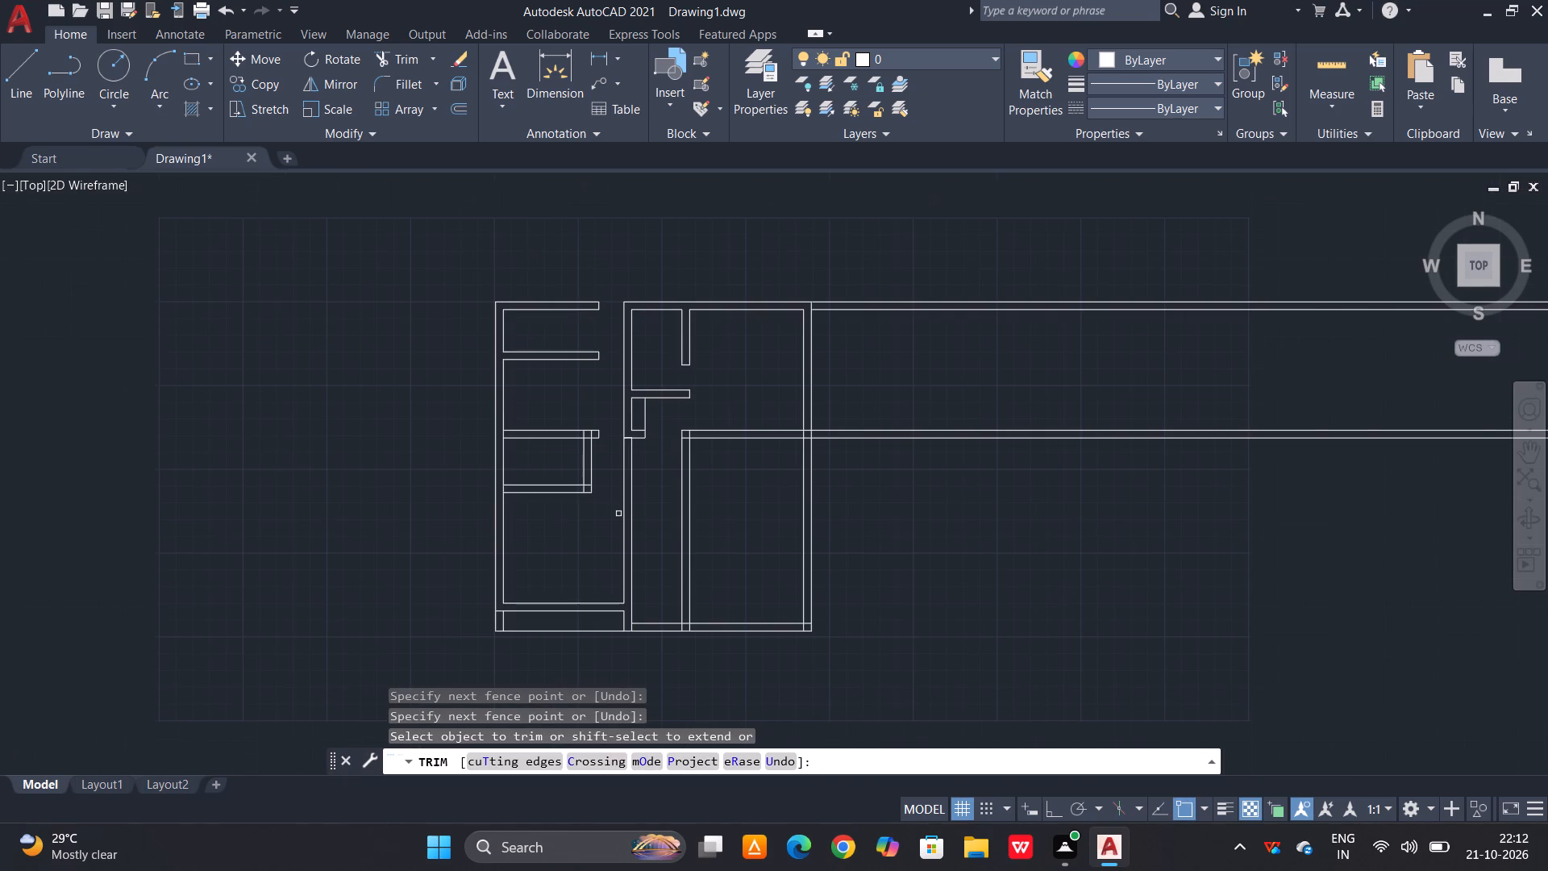
middle_drag(596, 553, 588, 593)
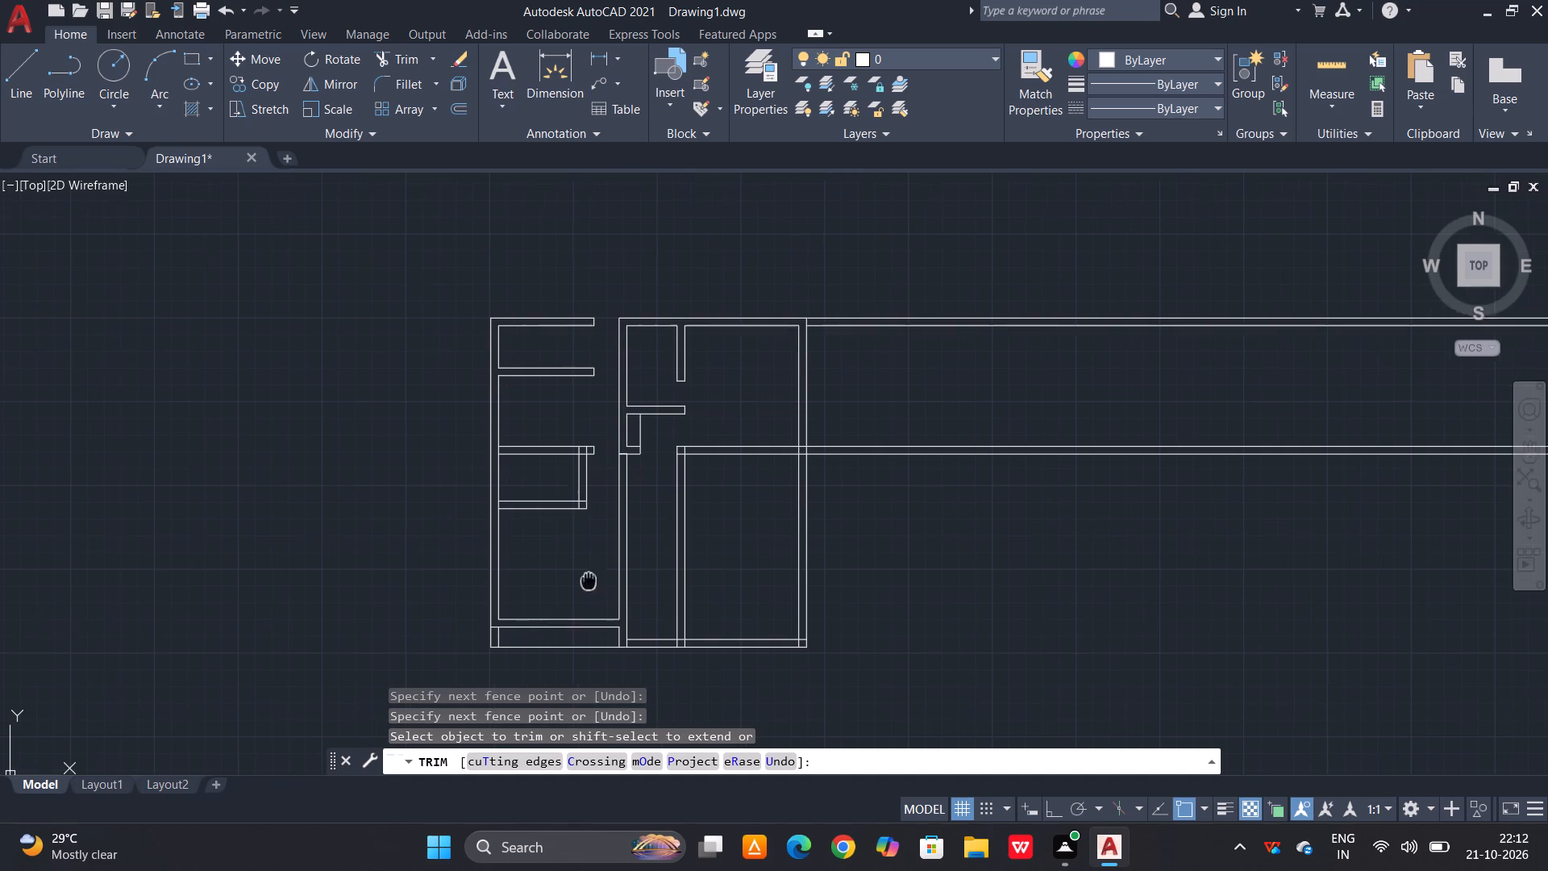
middle_drag(588, 593, 588, 606)
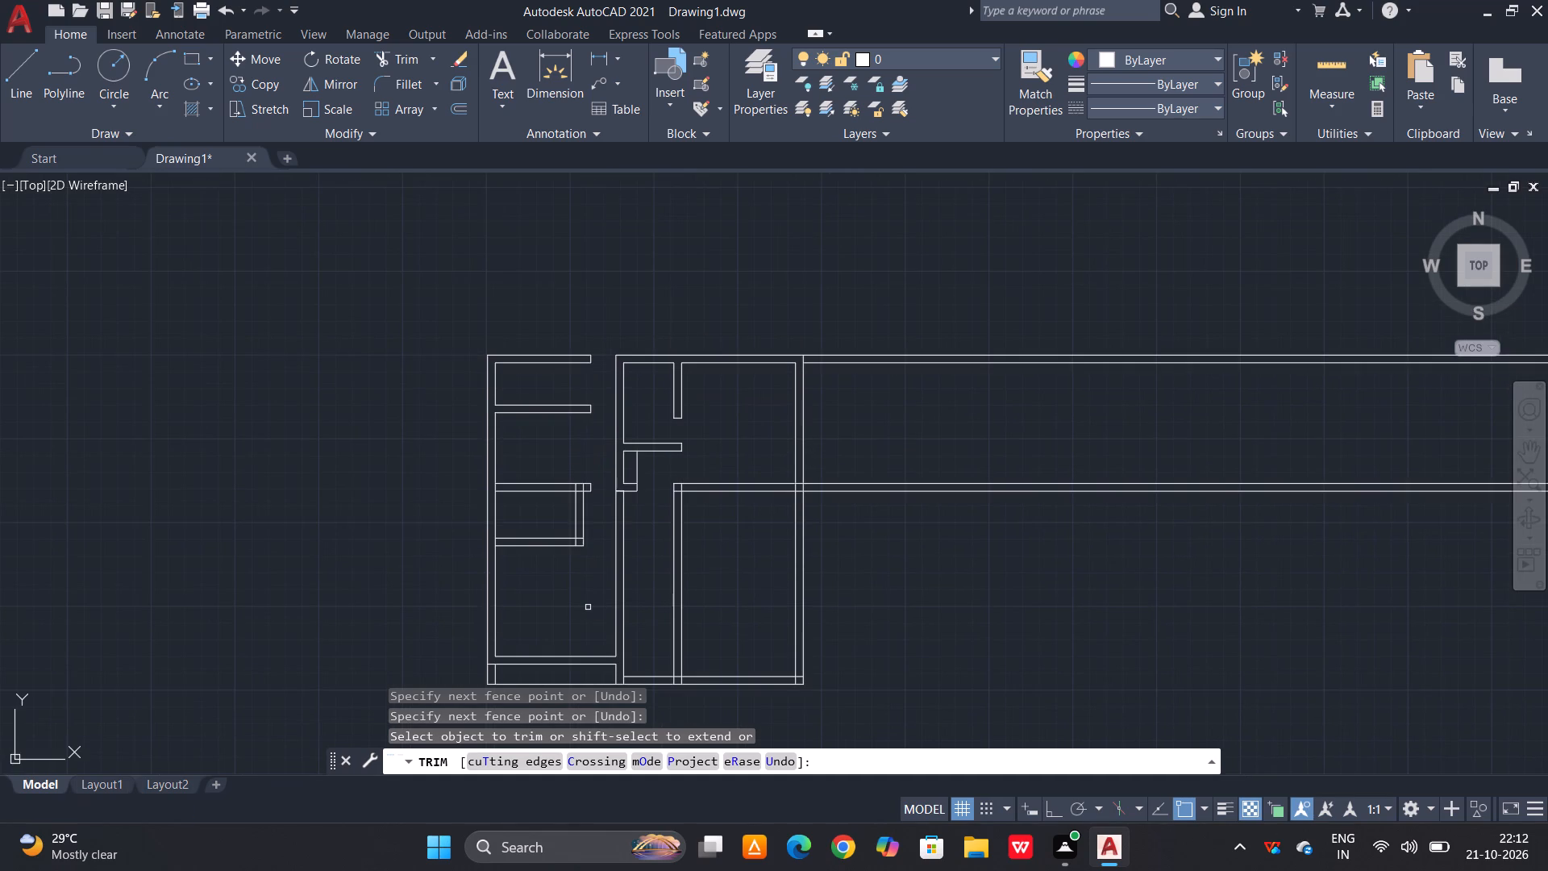
scroll(617, 531, down, 1)
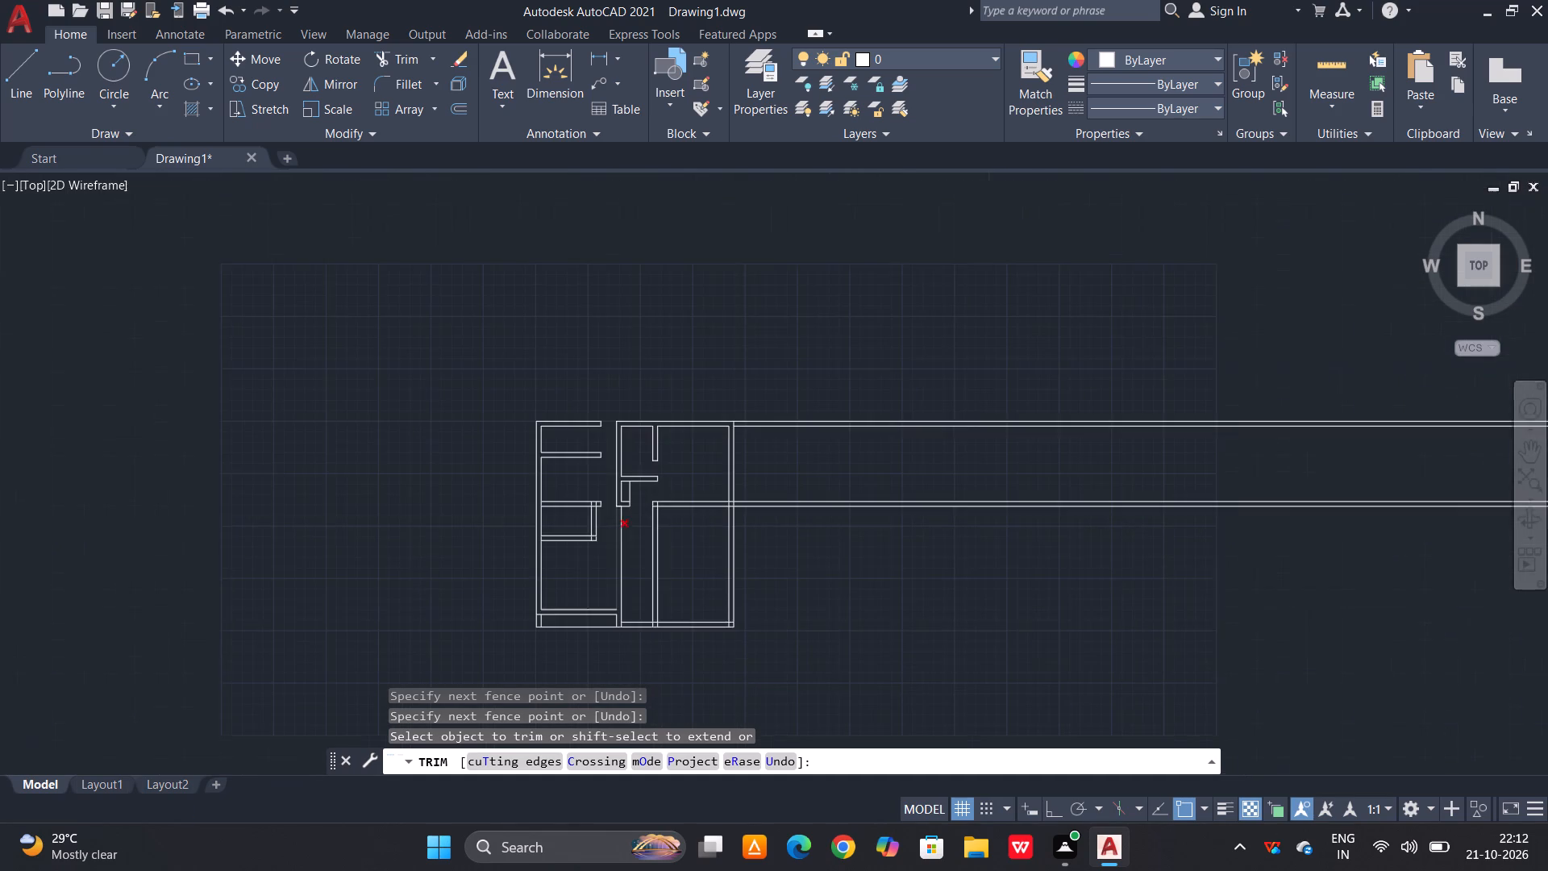
scroll(597, 555, up, 2)
key(Escape)
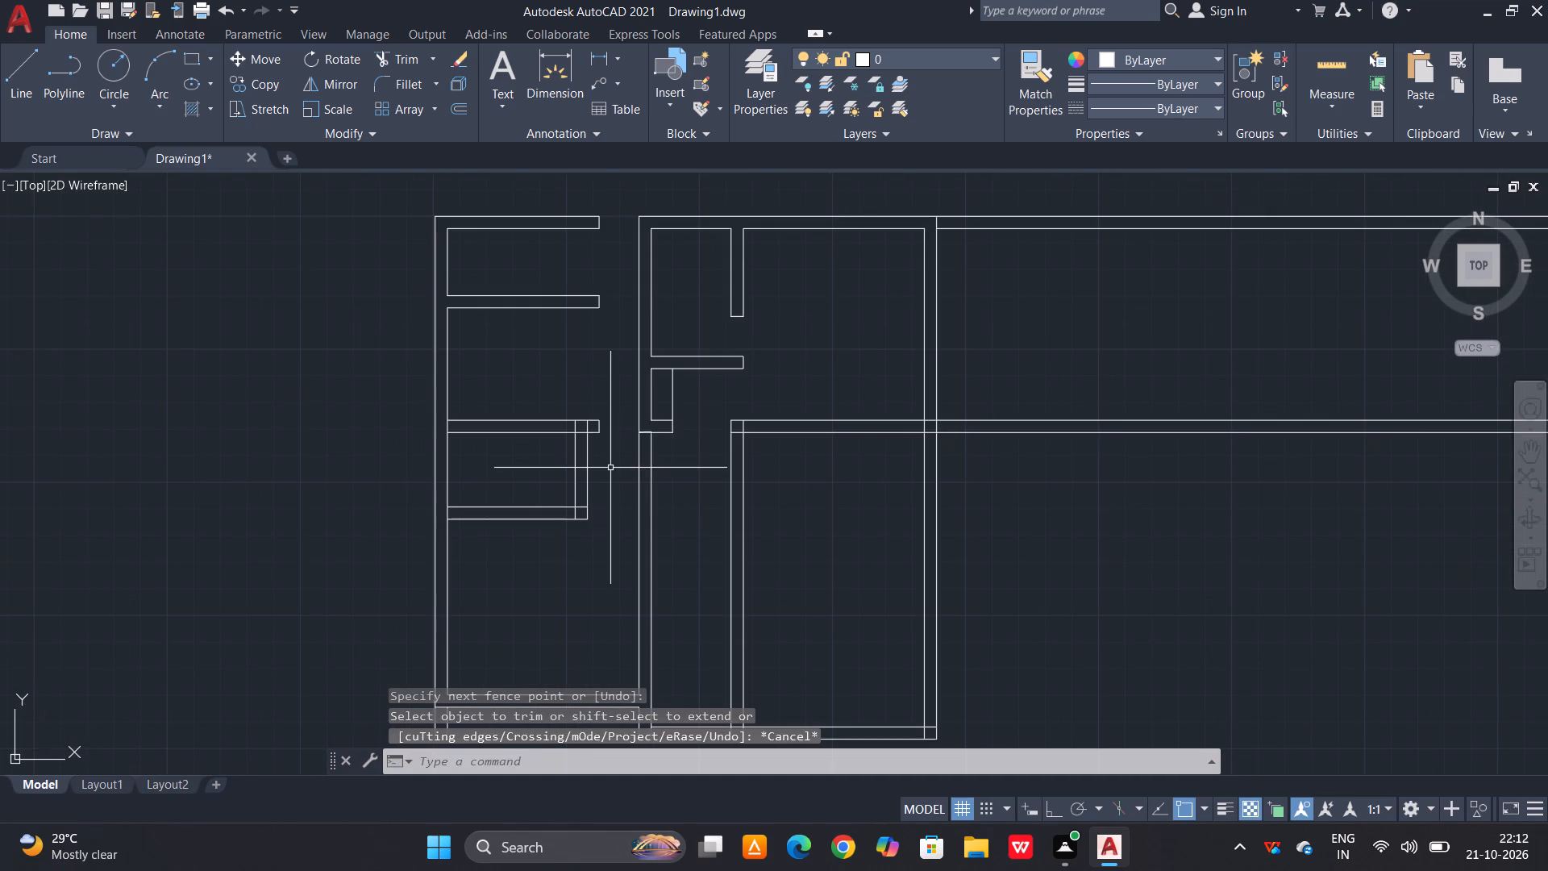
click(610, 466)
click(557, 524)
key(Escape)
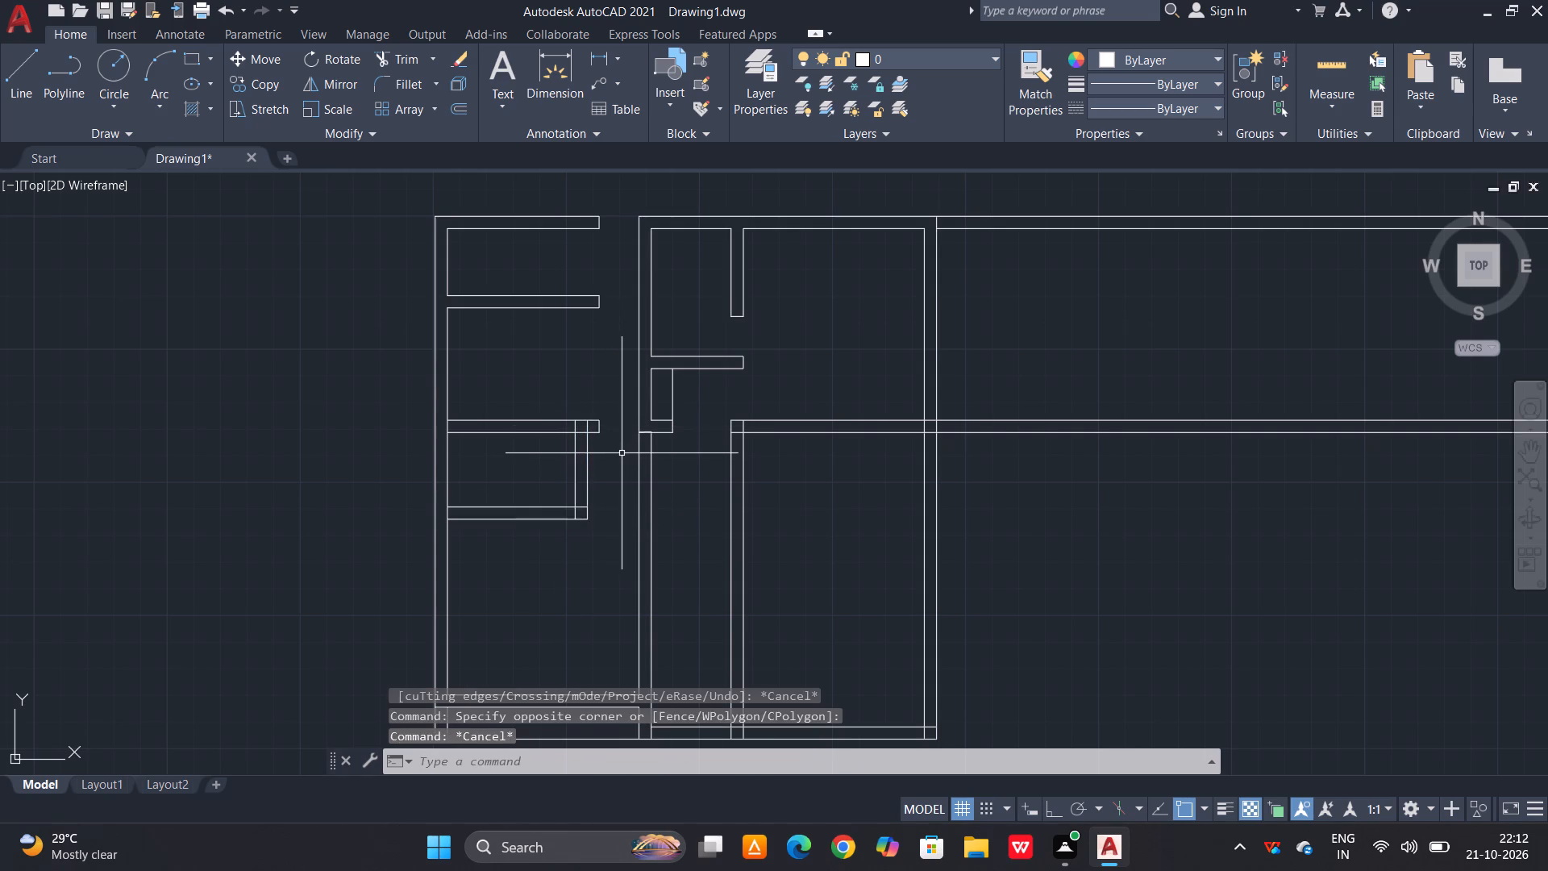
Offset the lower line of the left block's third horizontal partition 306 downward.
text(o)
key(space)
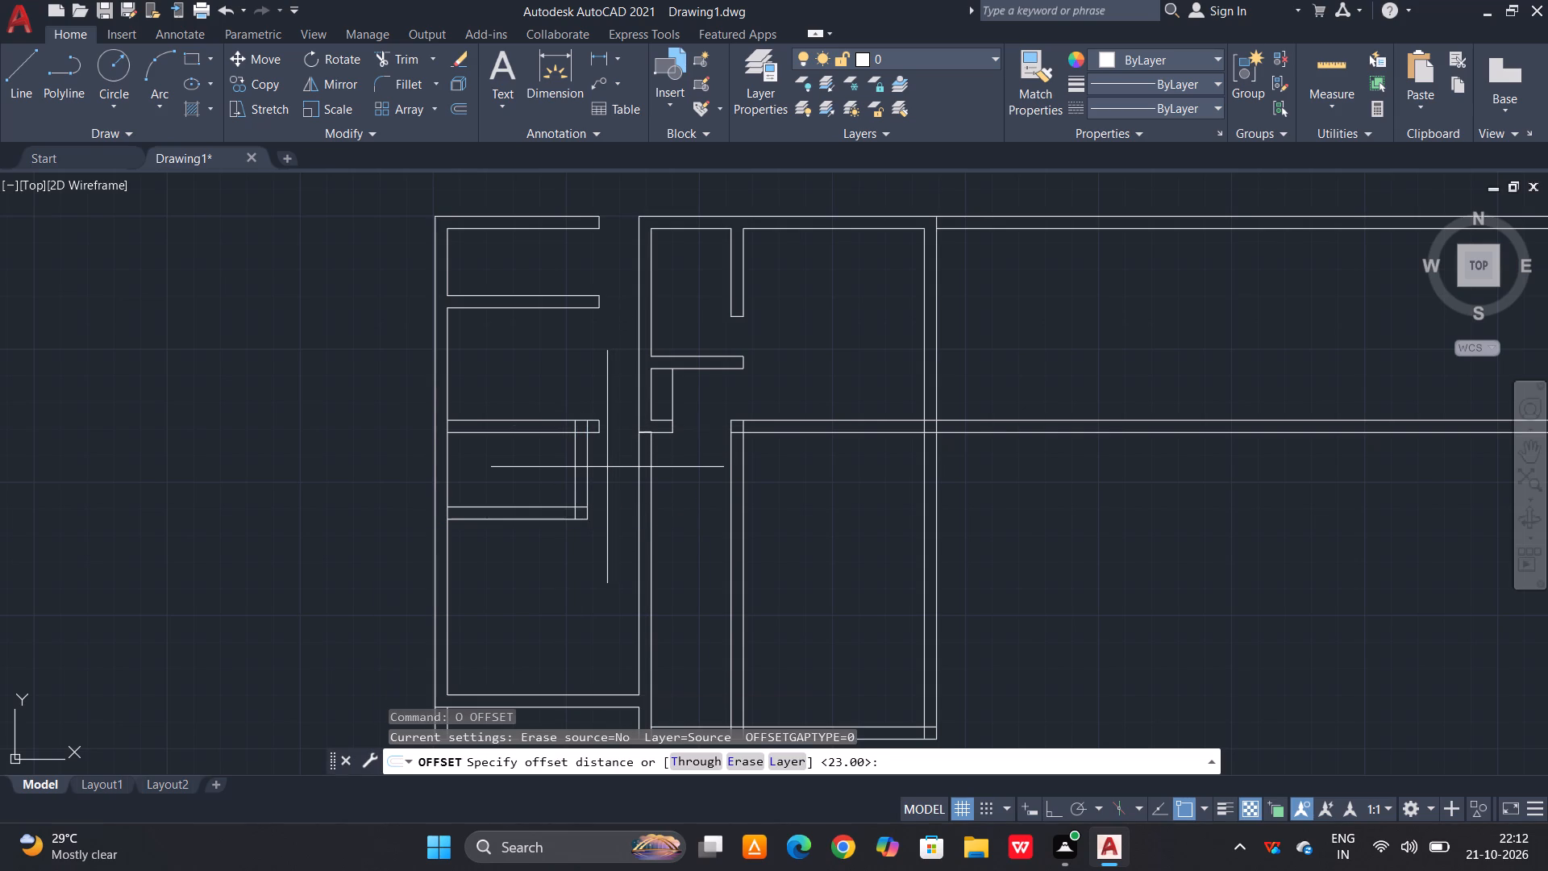
text(306)
key(space)
click(559, 431)
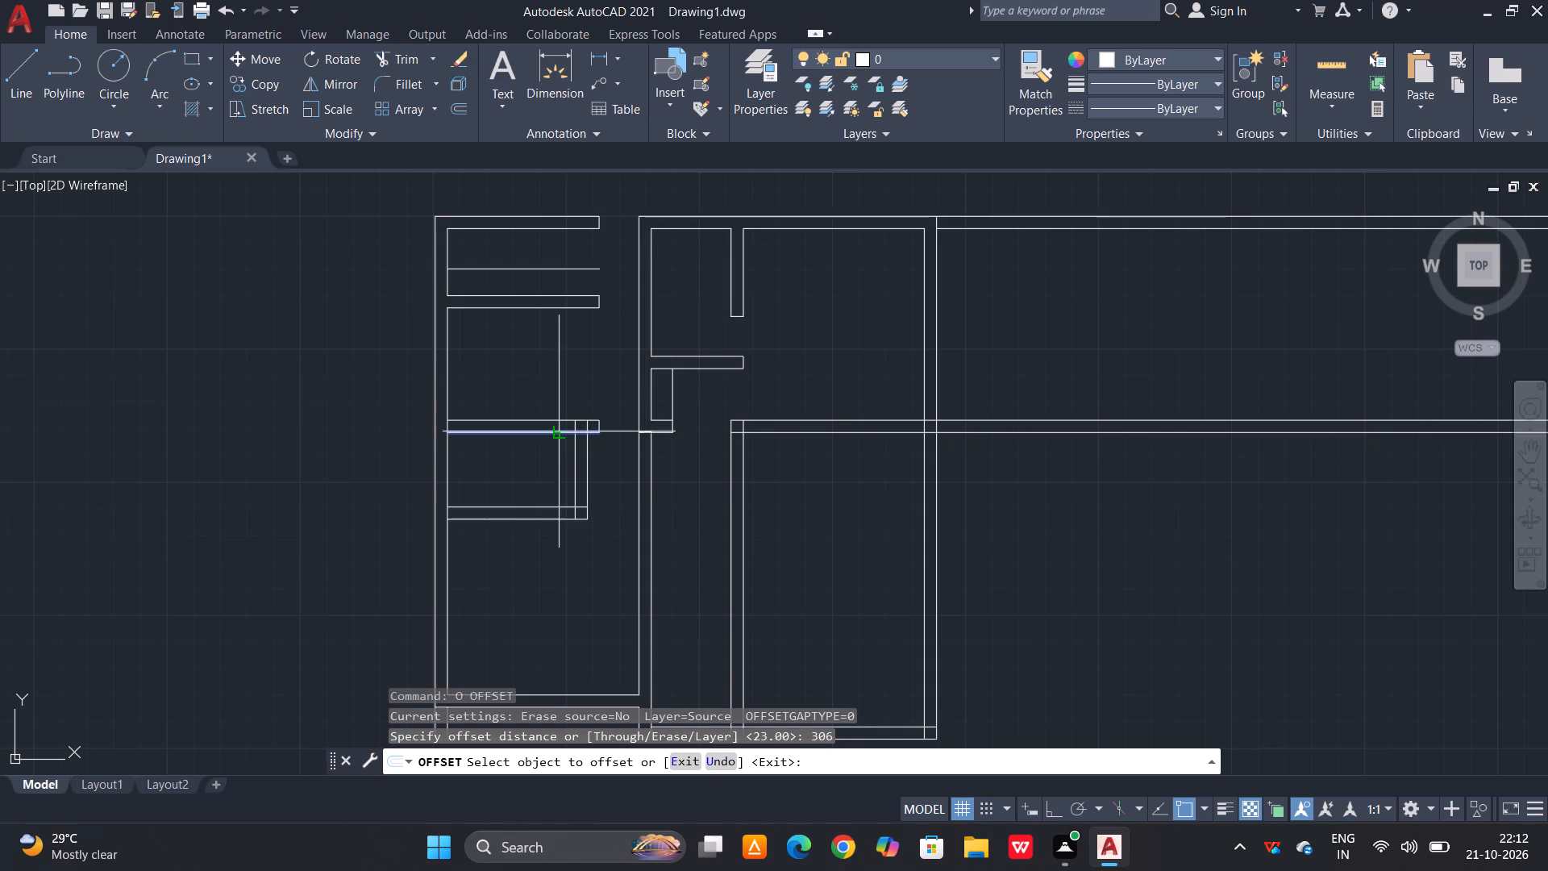
click(557, 622)
key(Escape)
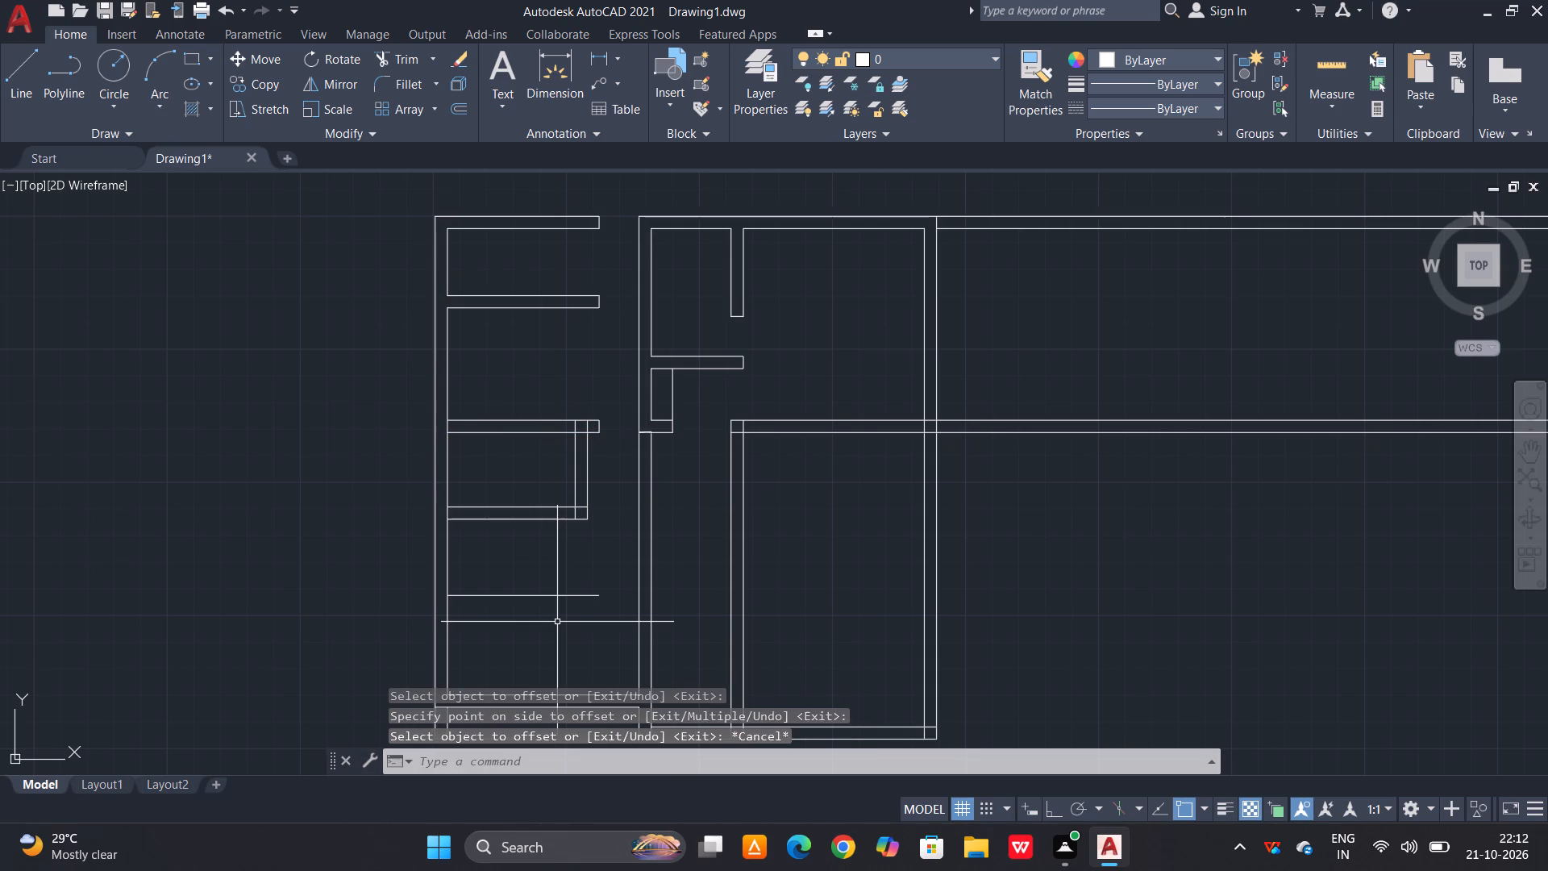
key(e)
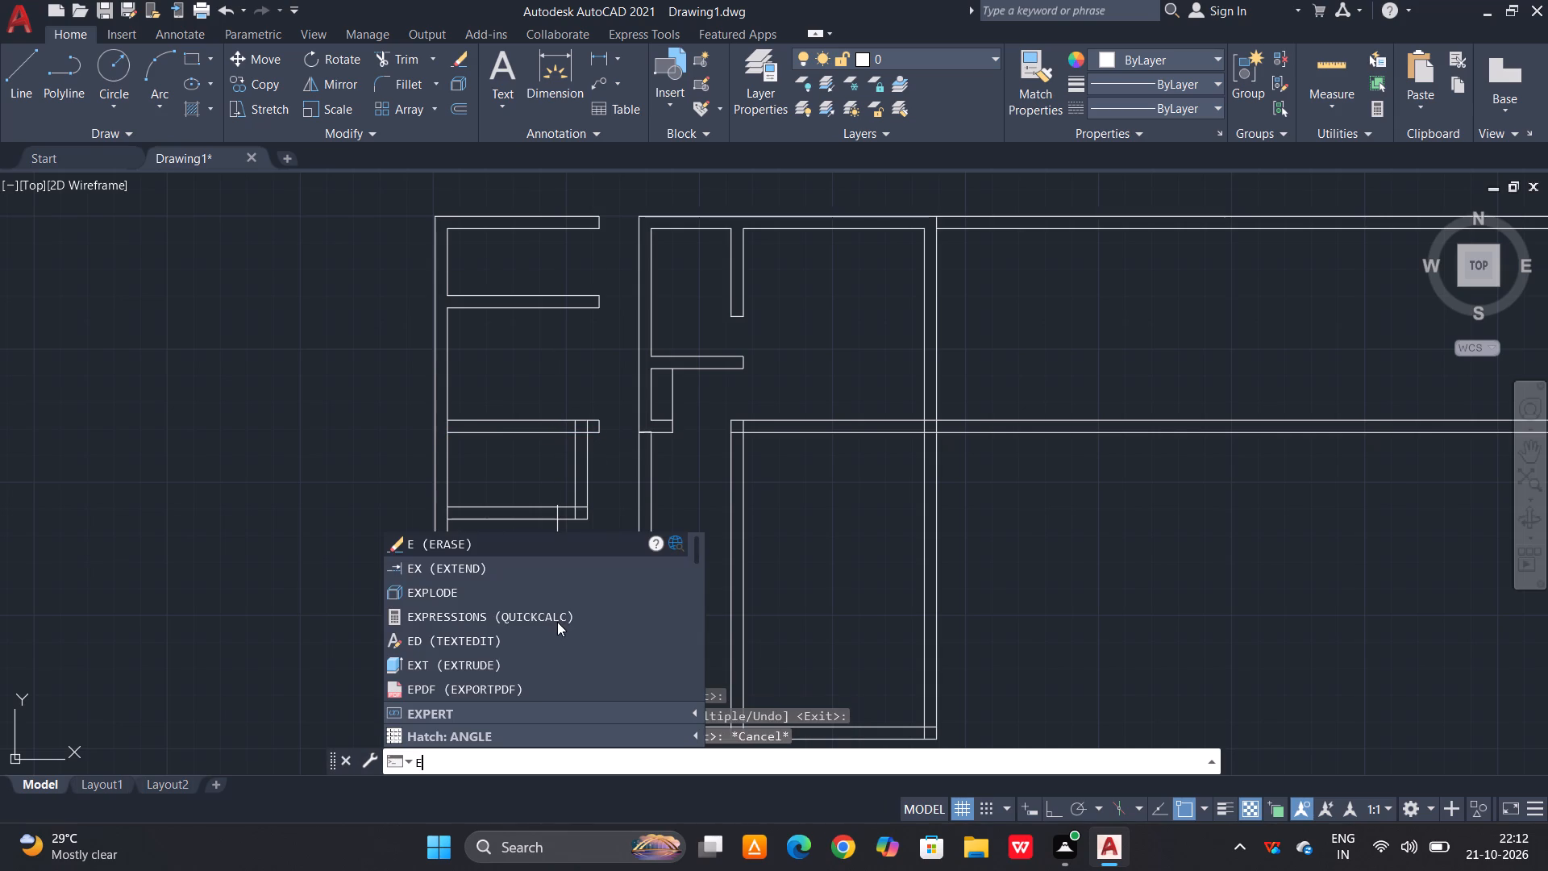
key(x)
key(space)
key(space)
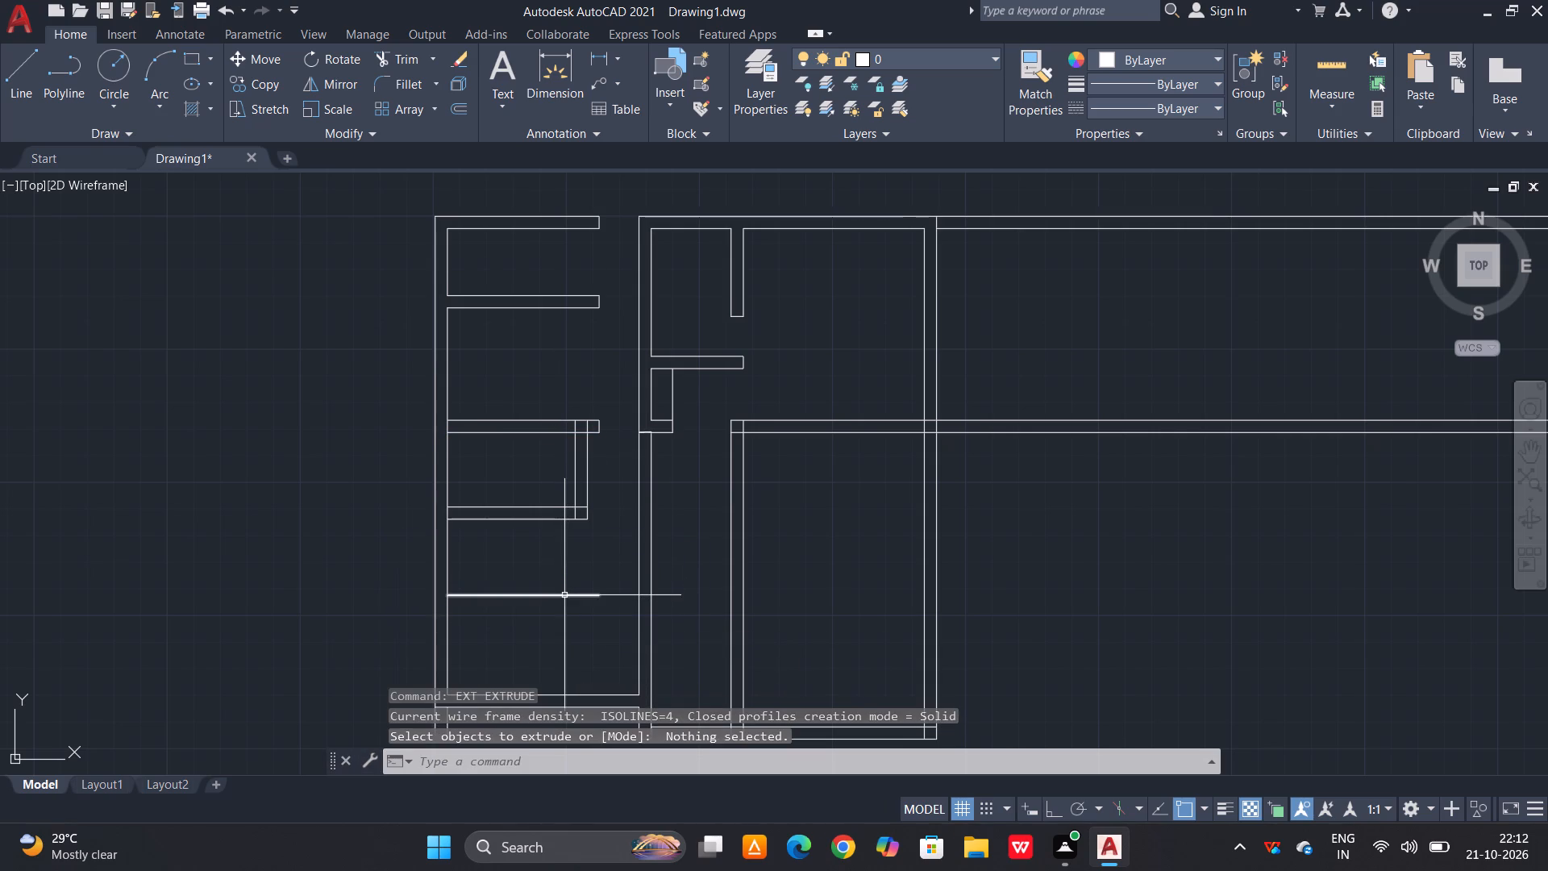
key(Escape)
Extend the new horizontal line across to the middle vertical wall.
text(ex)
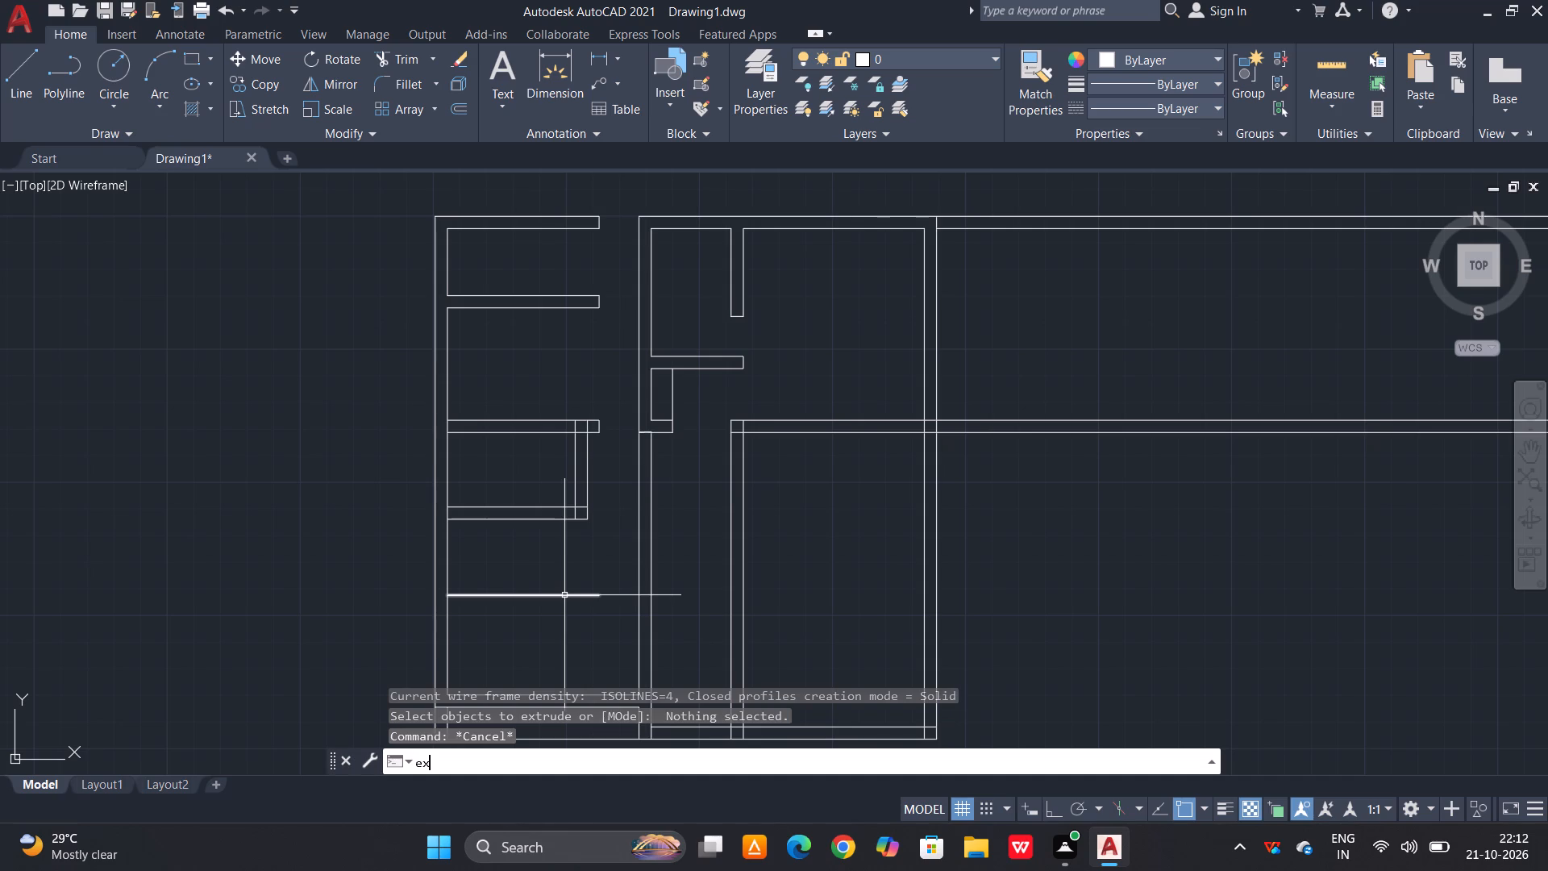
key(space)
click(574, 598)
key(Escape)
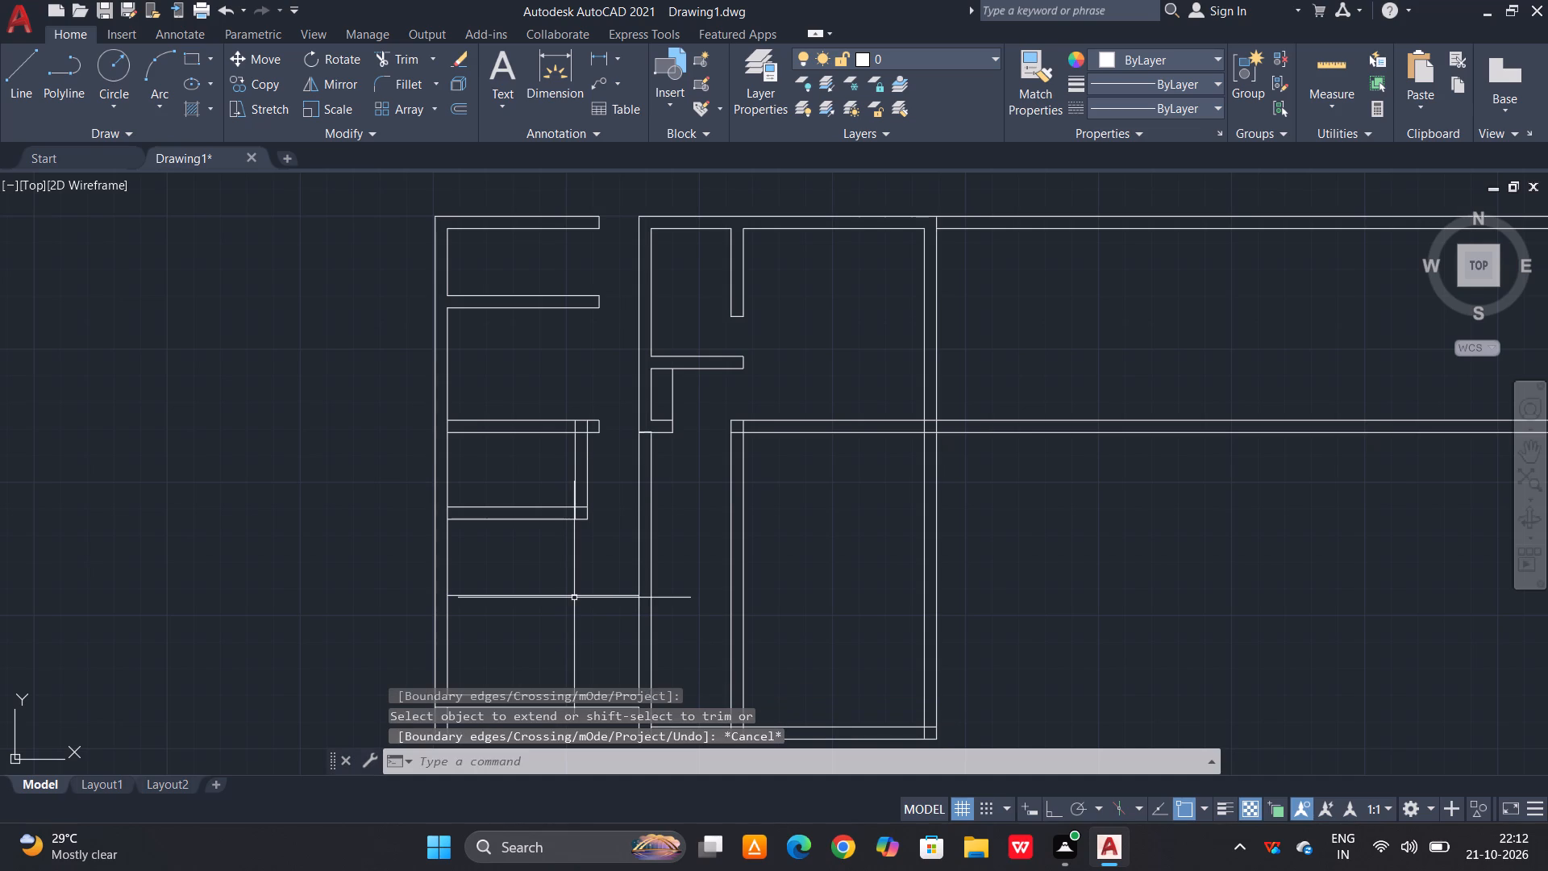
Offset the extended horizontal line 23 downward to give the partition its thickness.
text(o 23)
key(space)
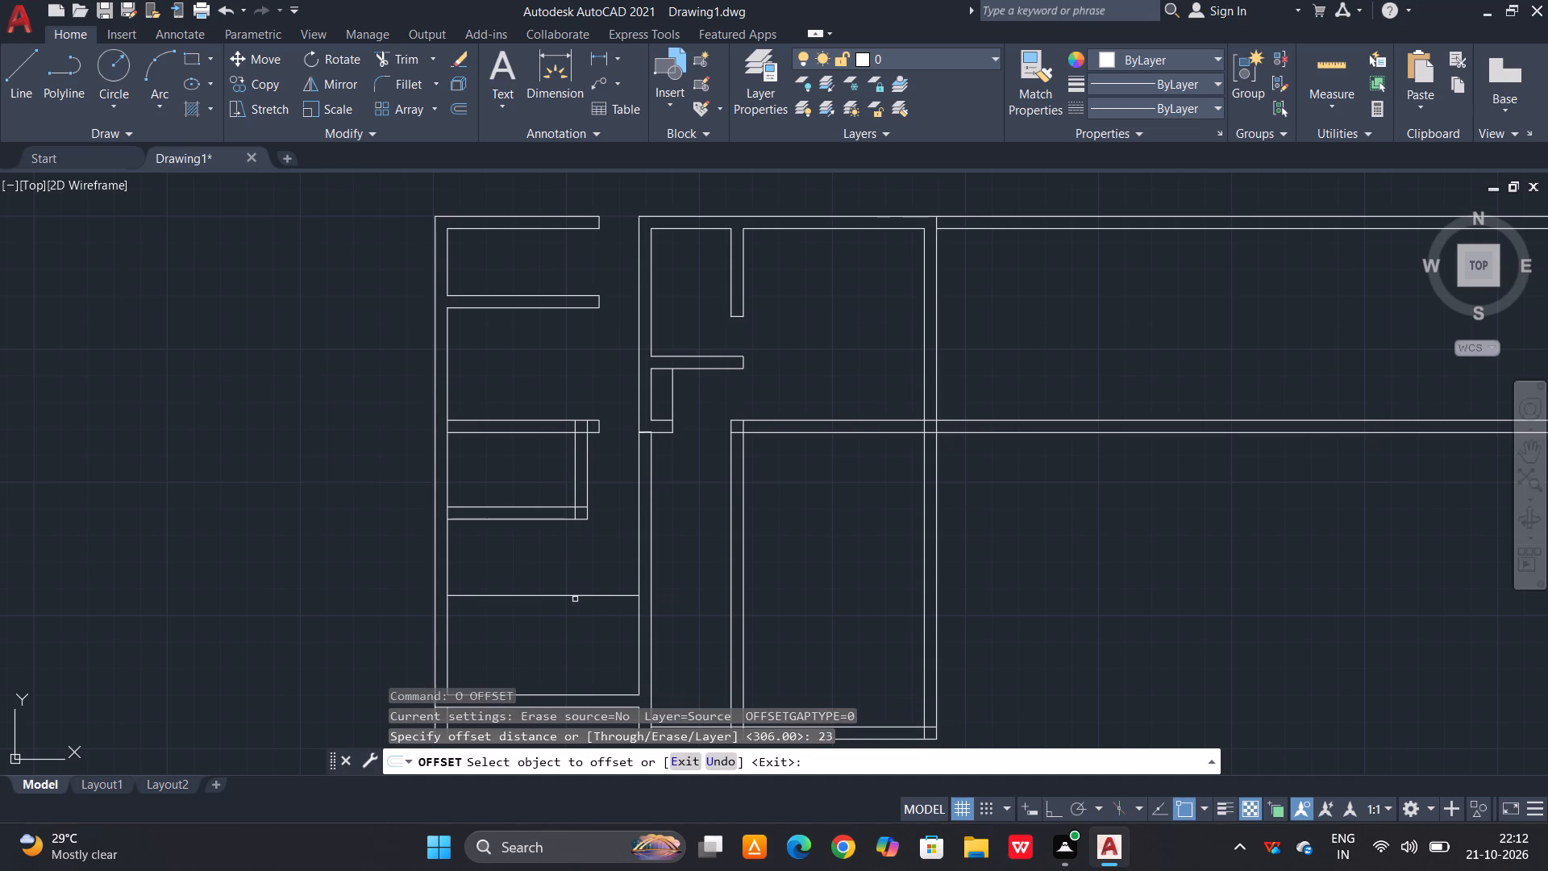
click(576, 599)
click(581, 596)
click(579, 631)
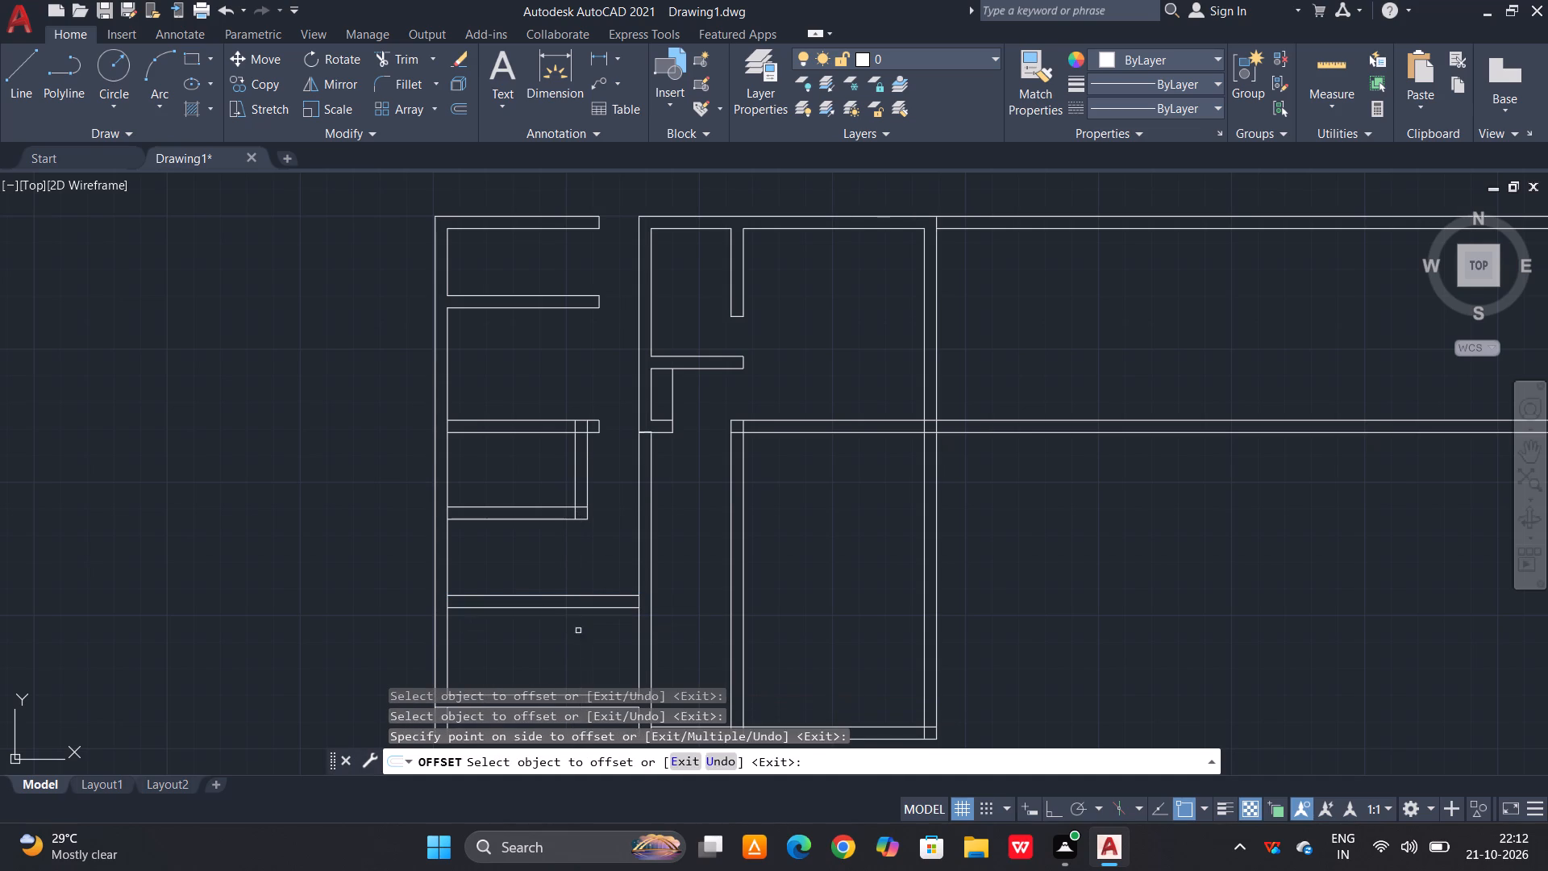
key(Escape)
Move the small room's L-shaped wall and the bottom wall lines straight down, from the third partition's lower line to the new partition's lower line.
click(614, 452)
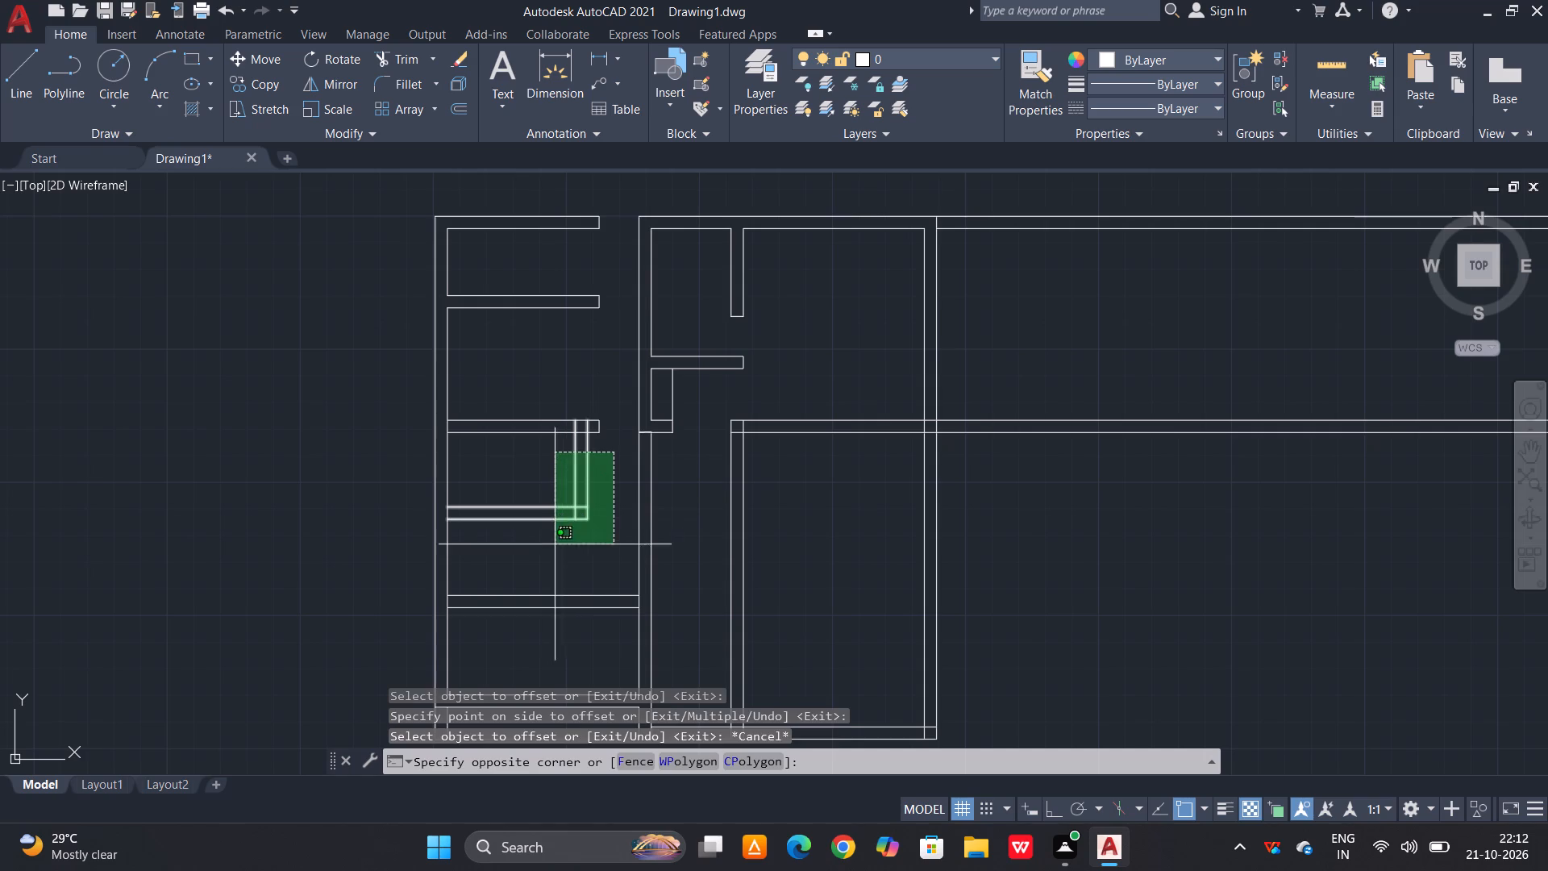
click(555, 544)
scroll(572, 527, down, 1)
middle_drag(553, 590, 563, 544)
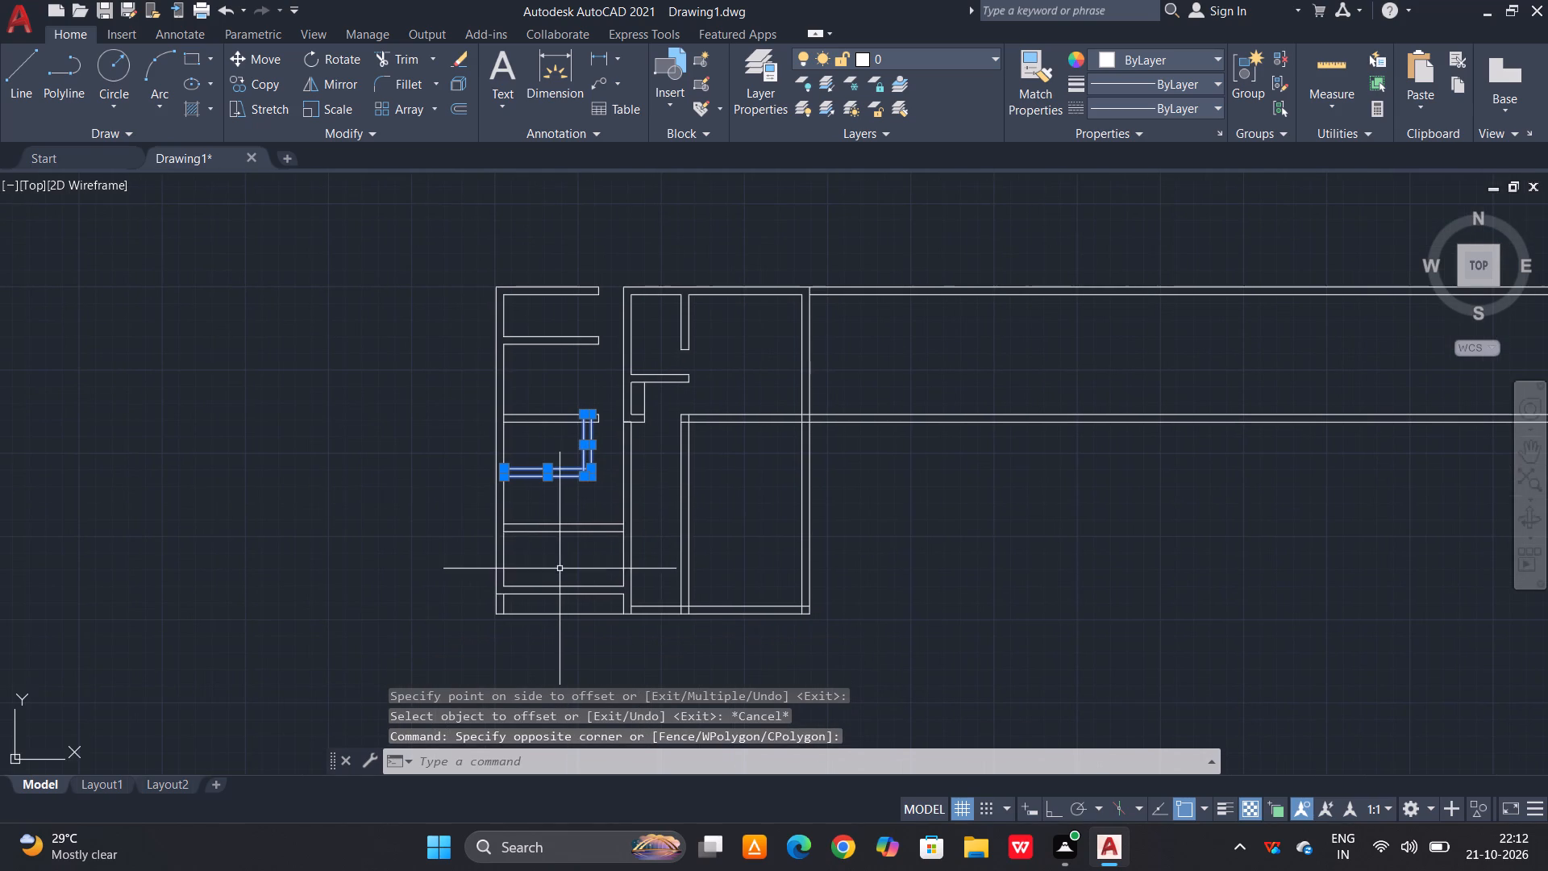
scroll(560, 569, up, 1)
click(560, 569)
click(540, 683)
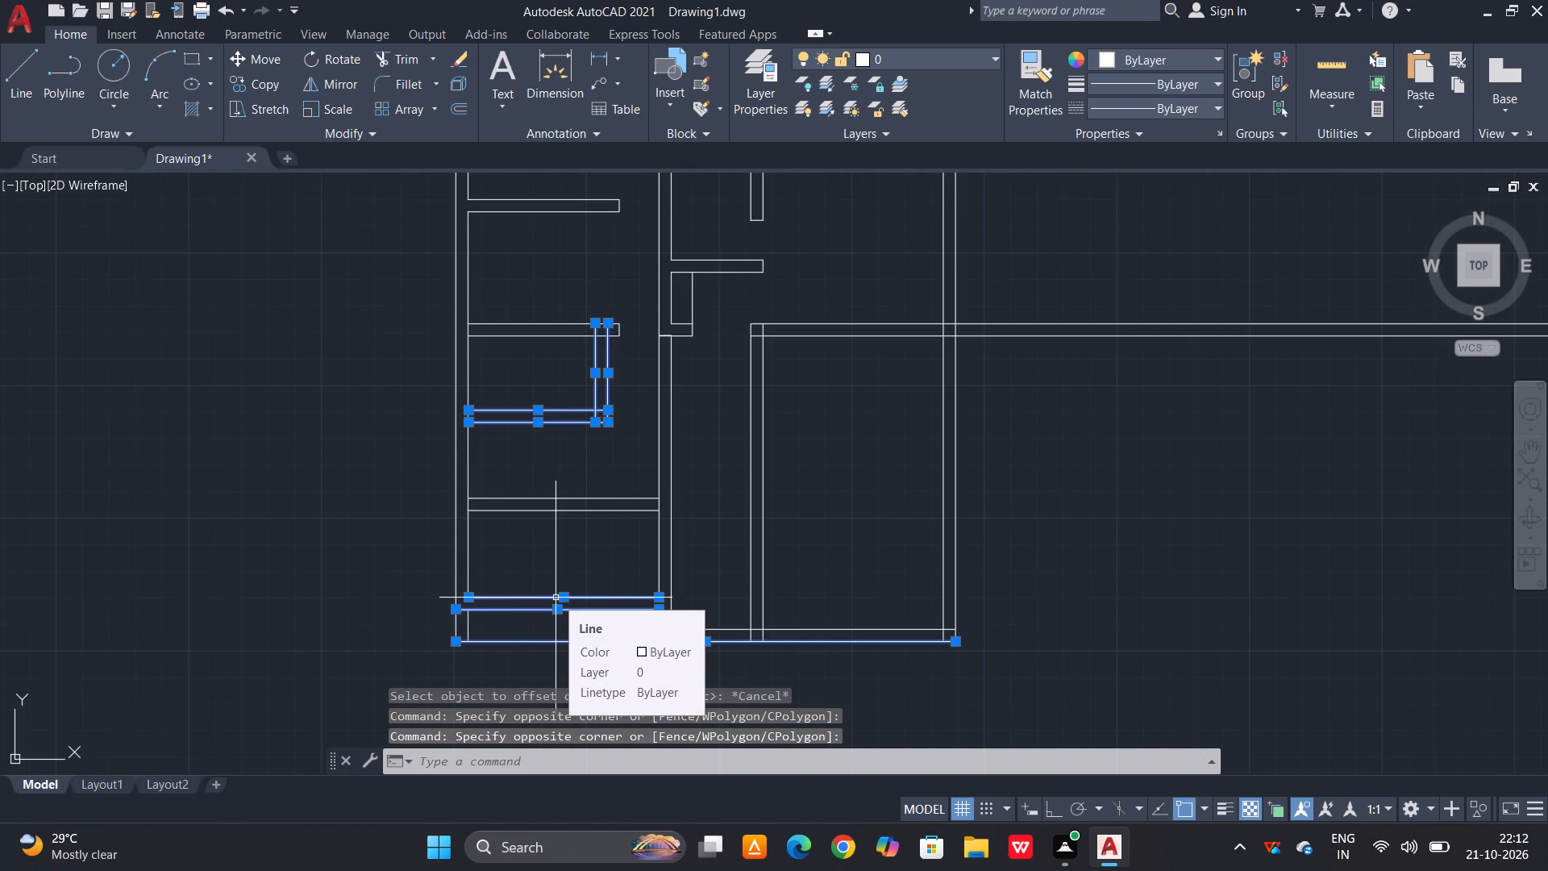
click(680, 631)
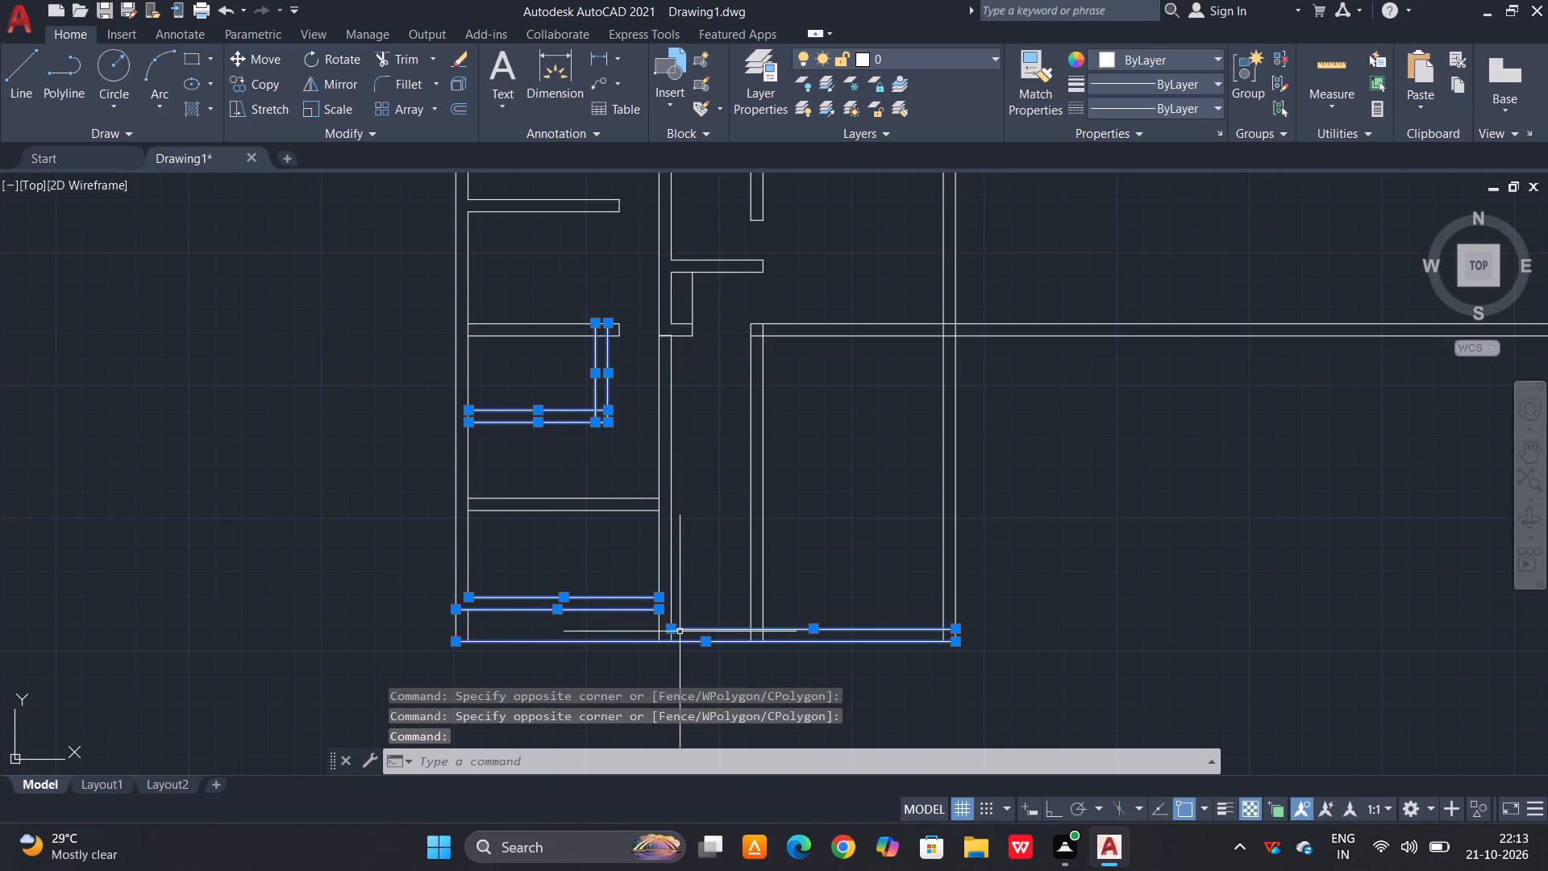
key(m)
key(space)
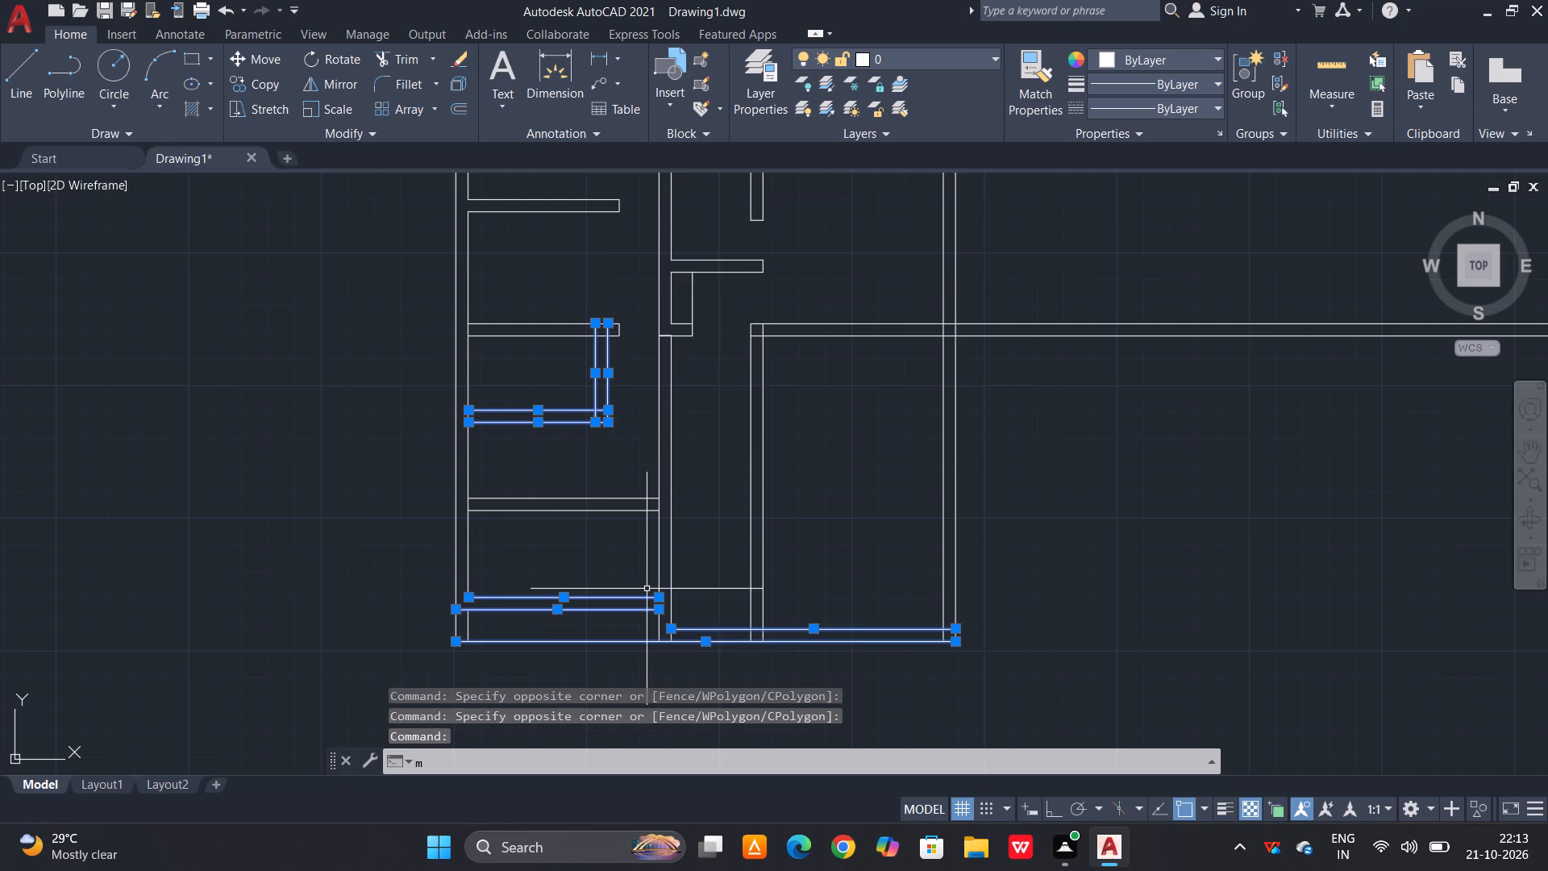
scroll(607, 344, up, 2)
click(601, 327)
scroll(601, 327, down, 1)
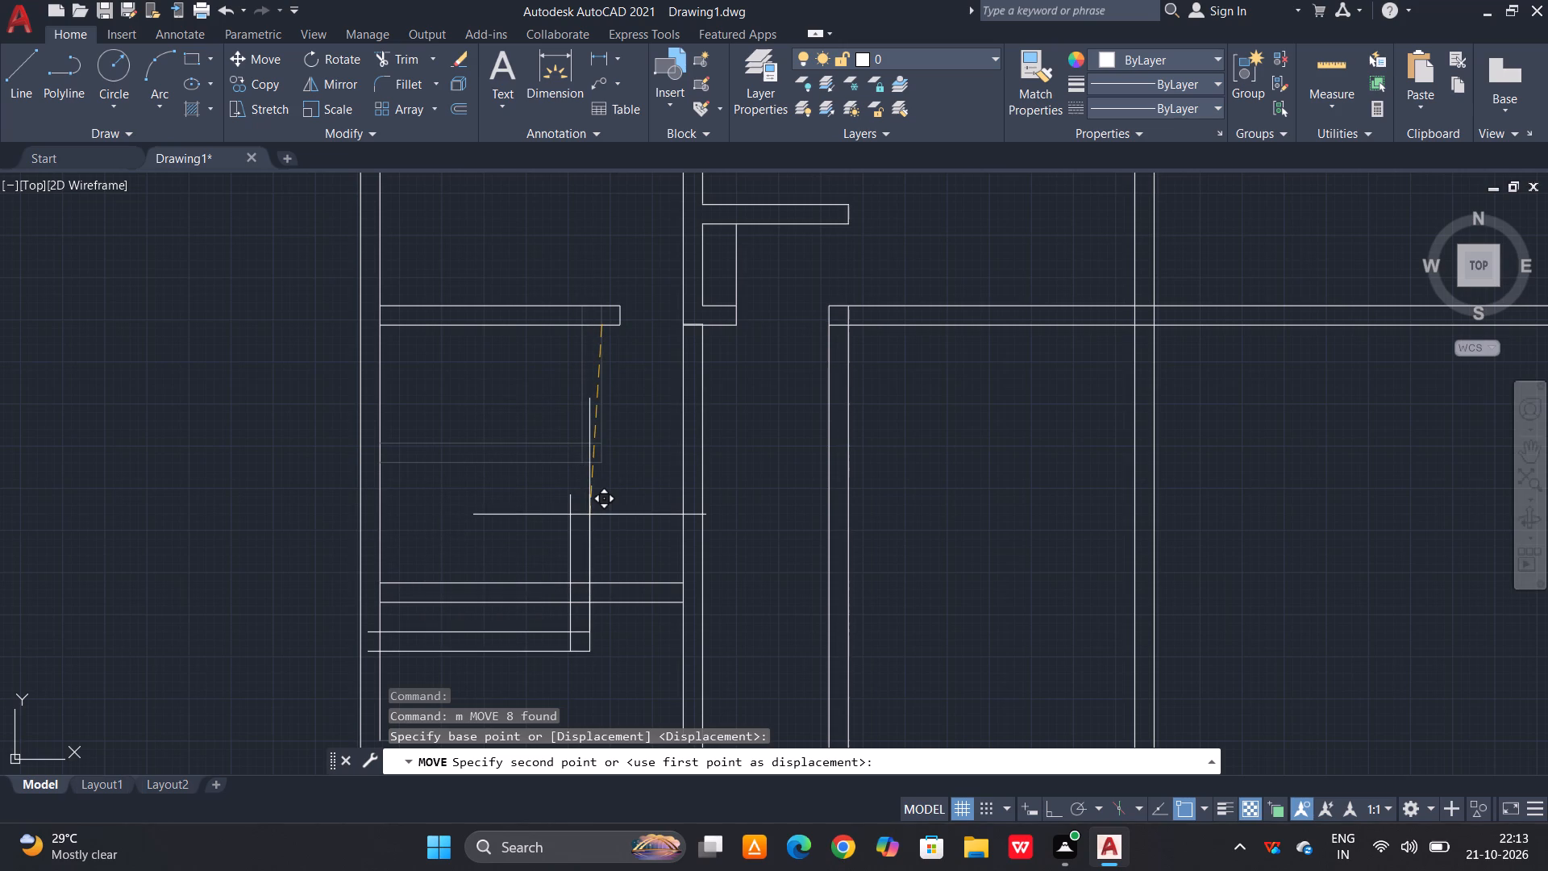
key(F8)
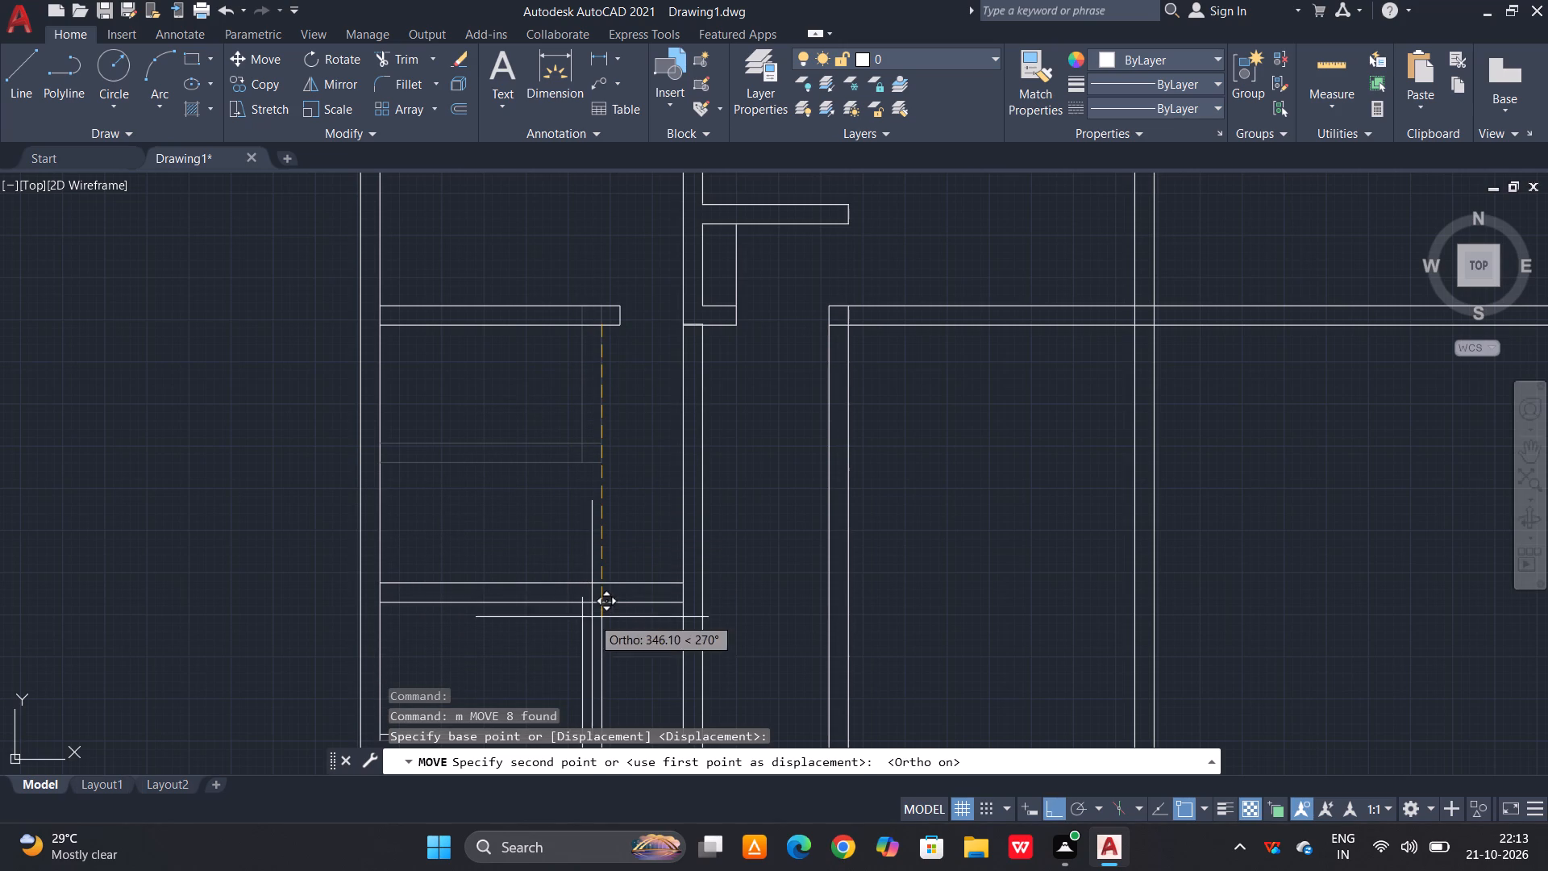
click(599, 606)
scroll(644, 406, down, 2)
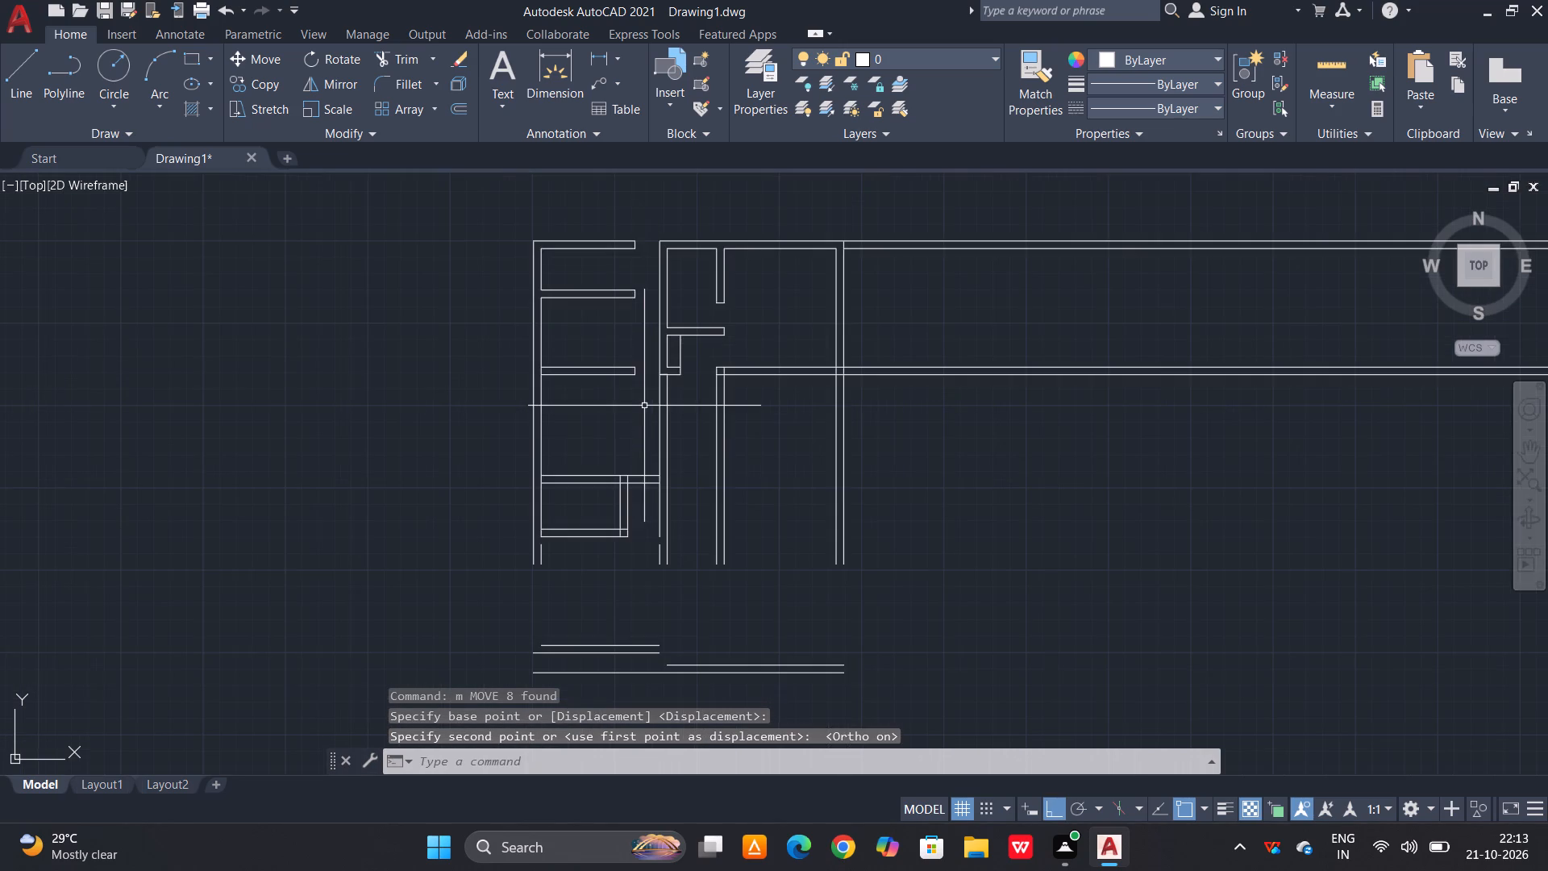
Fillet the left outer wall's outer and inner lines with the matching moved bottom wall lines to close the lower-left corner.
middle_drag(584, 646, 607, 557)
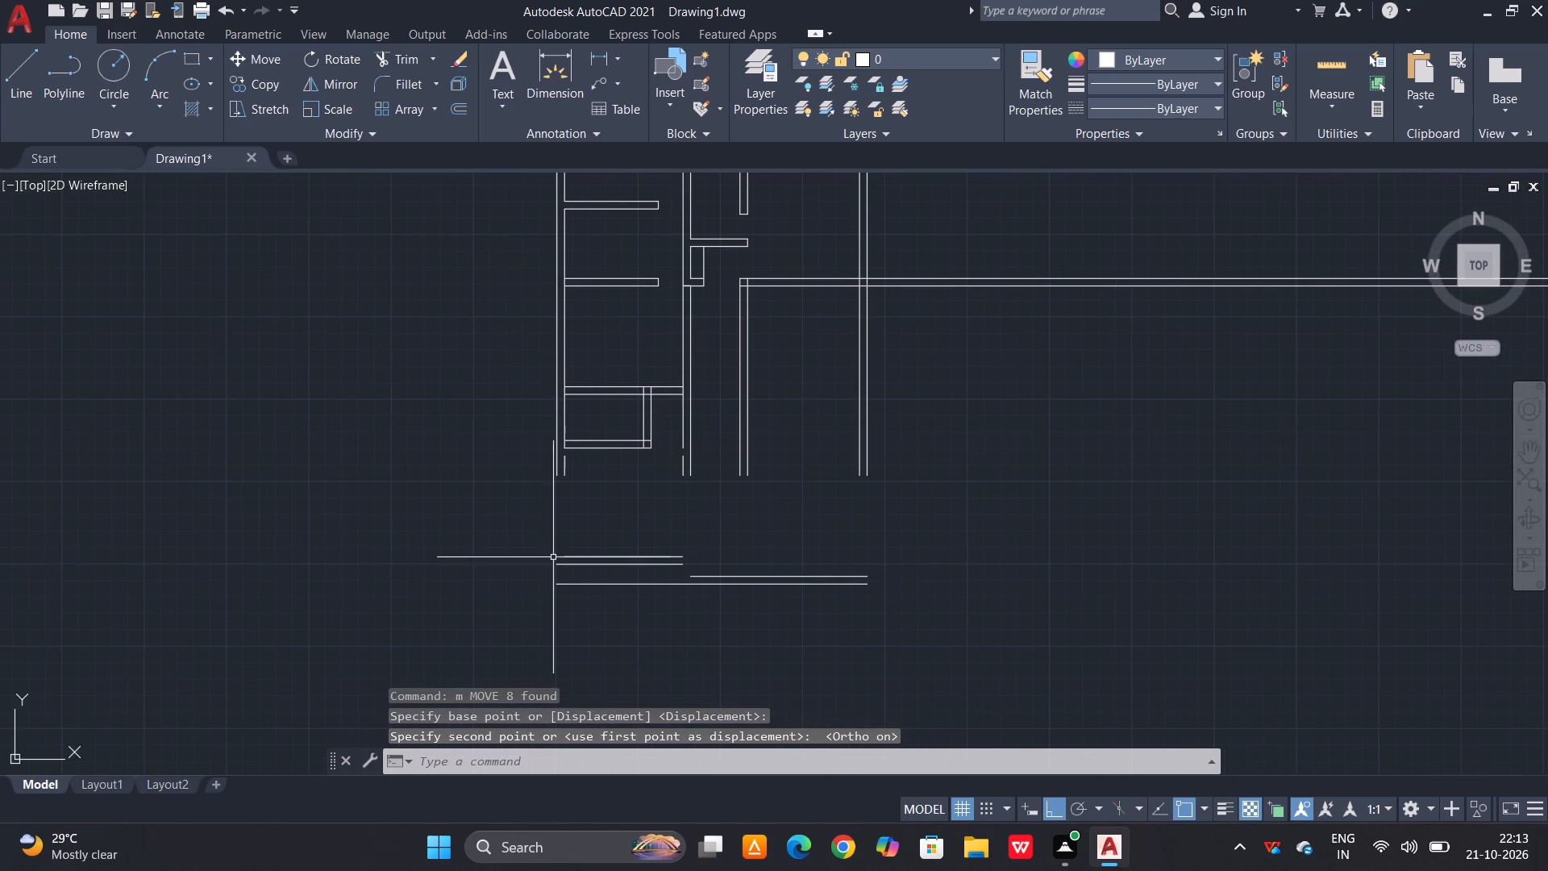
scroll(553, 557, up, 1)
key(Escape)
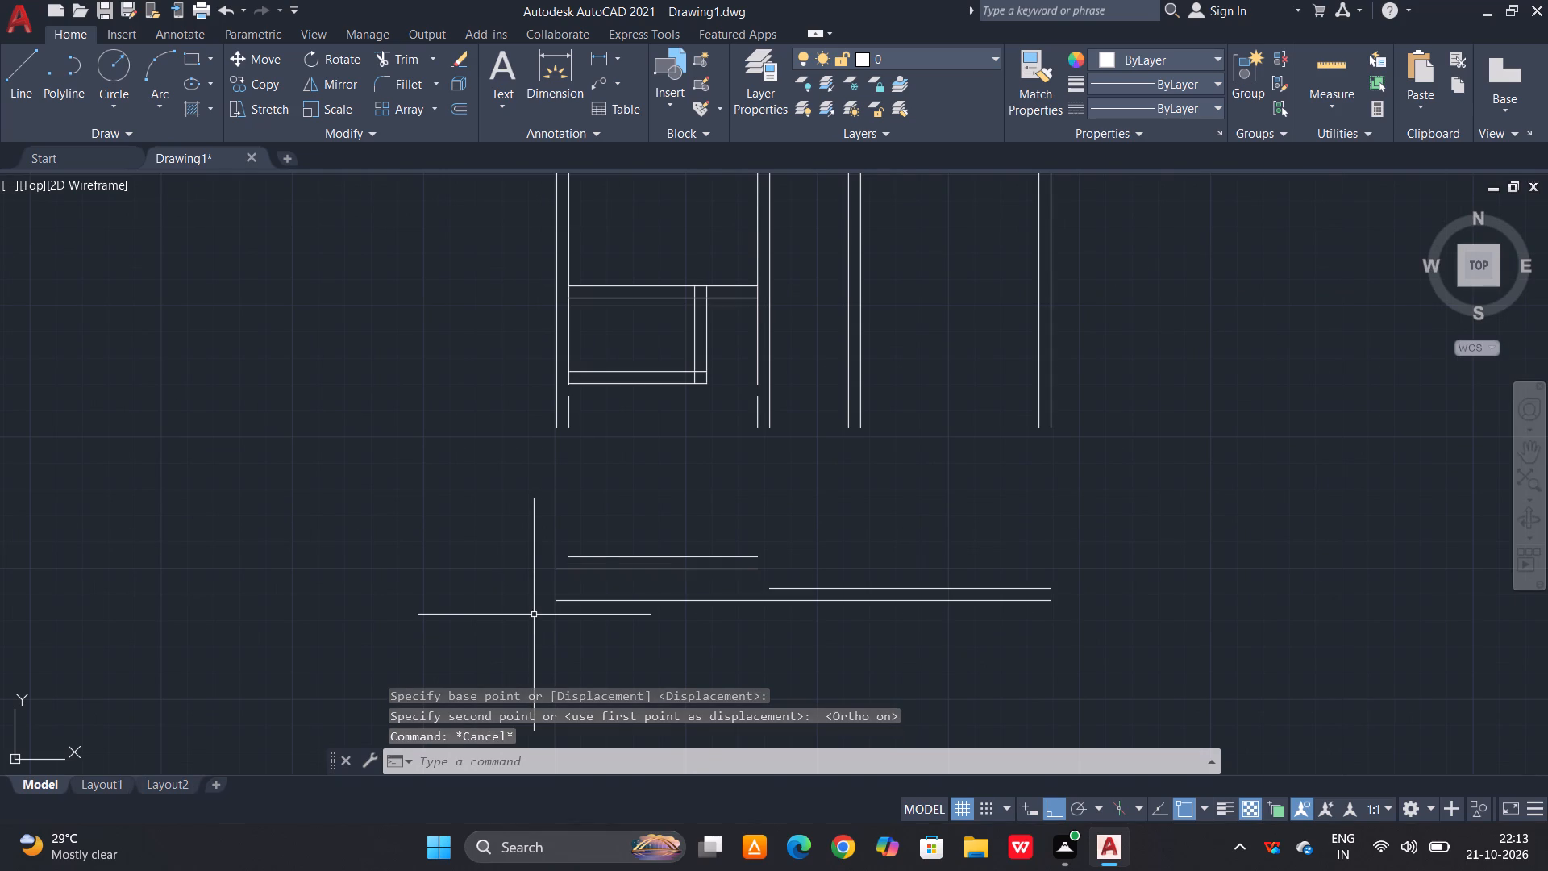
key(f)
key(space)
click(552, 412)
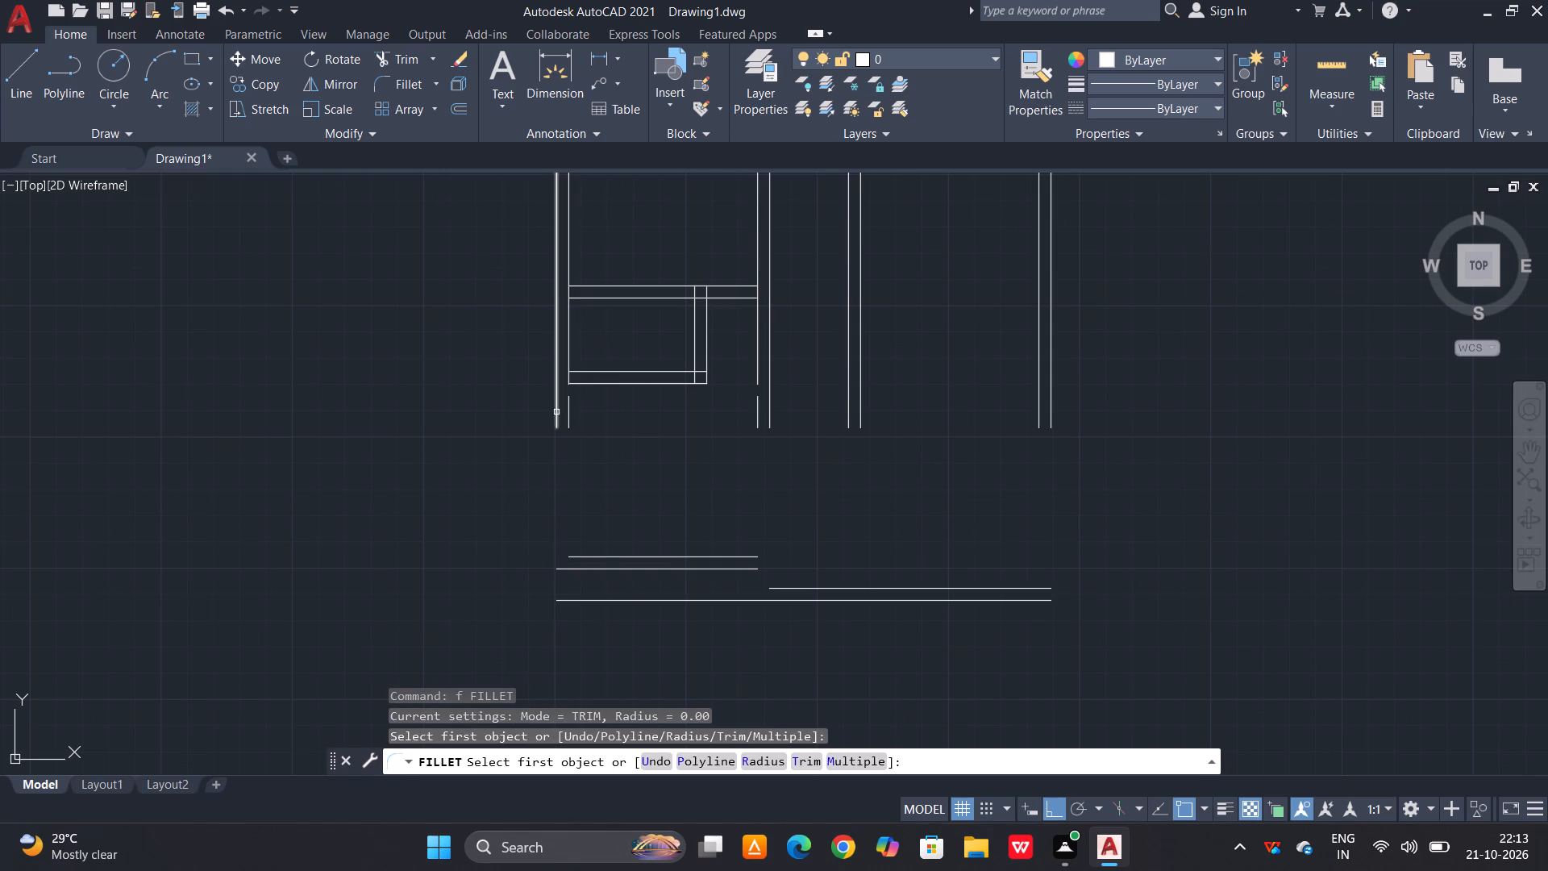
click(556, 412)
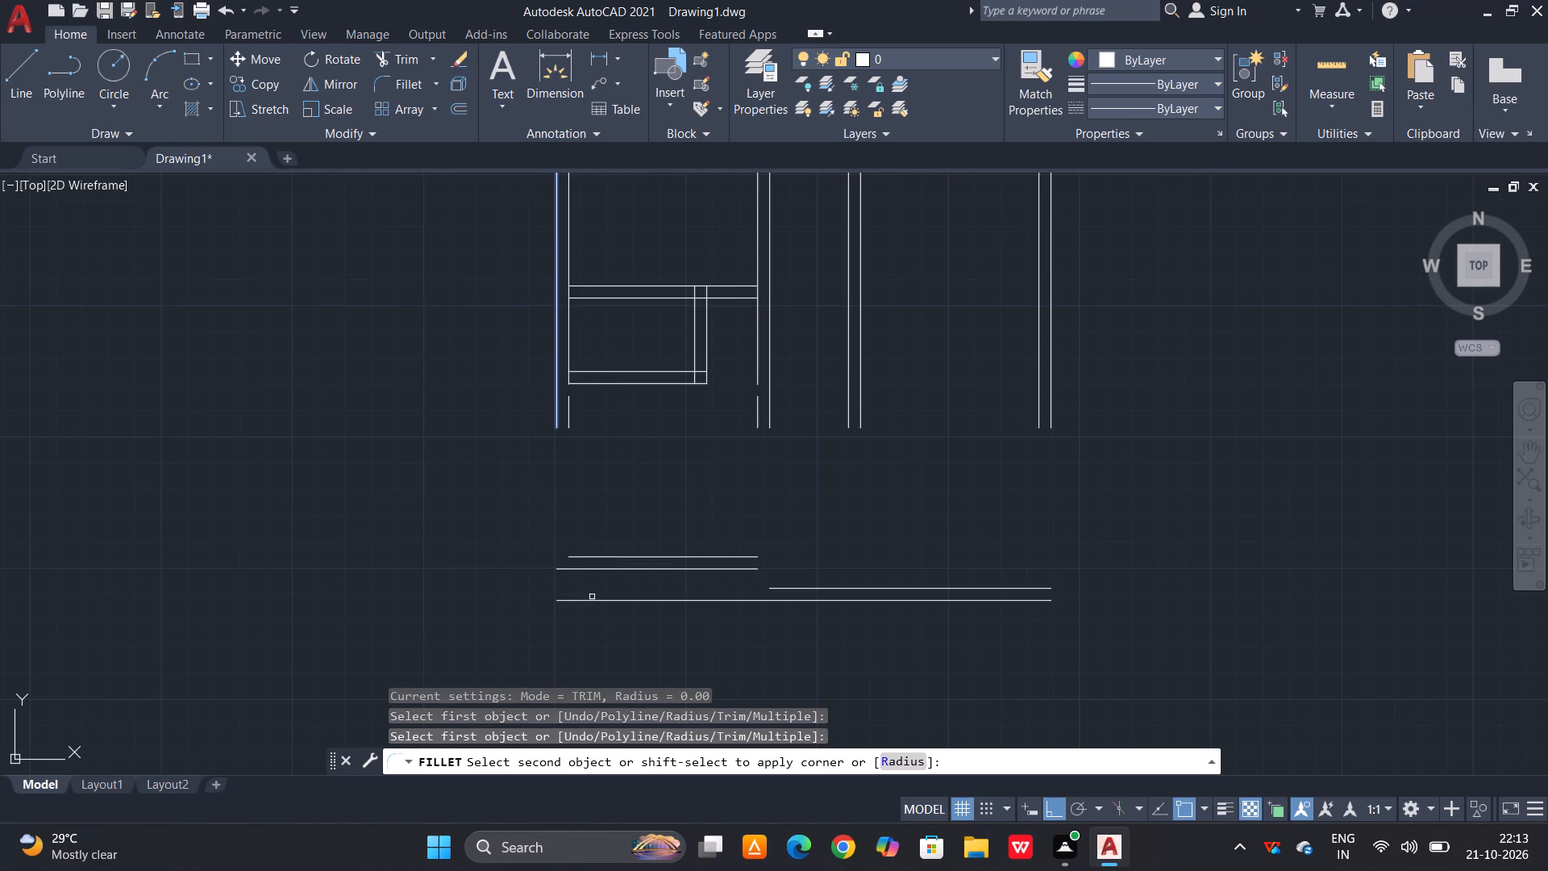
click(592, 600)
key(space)
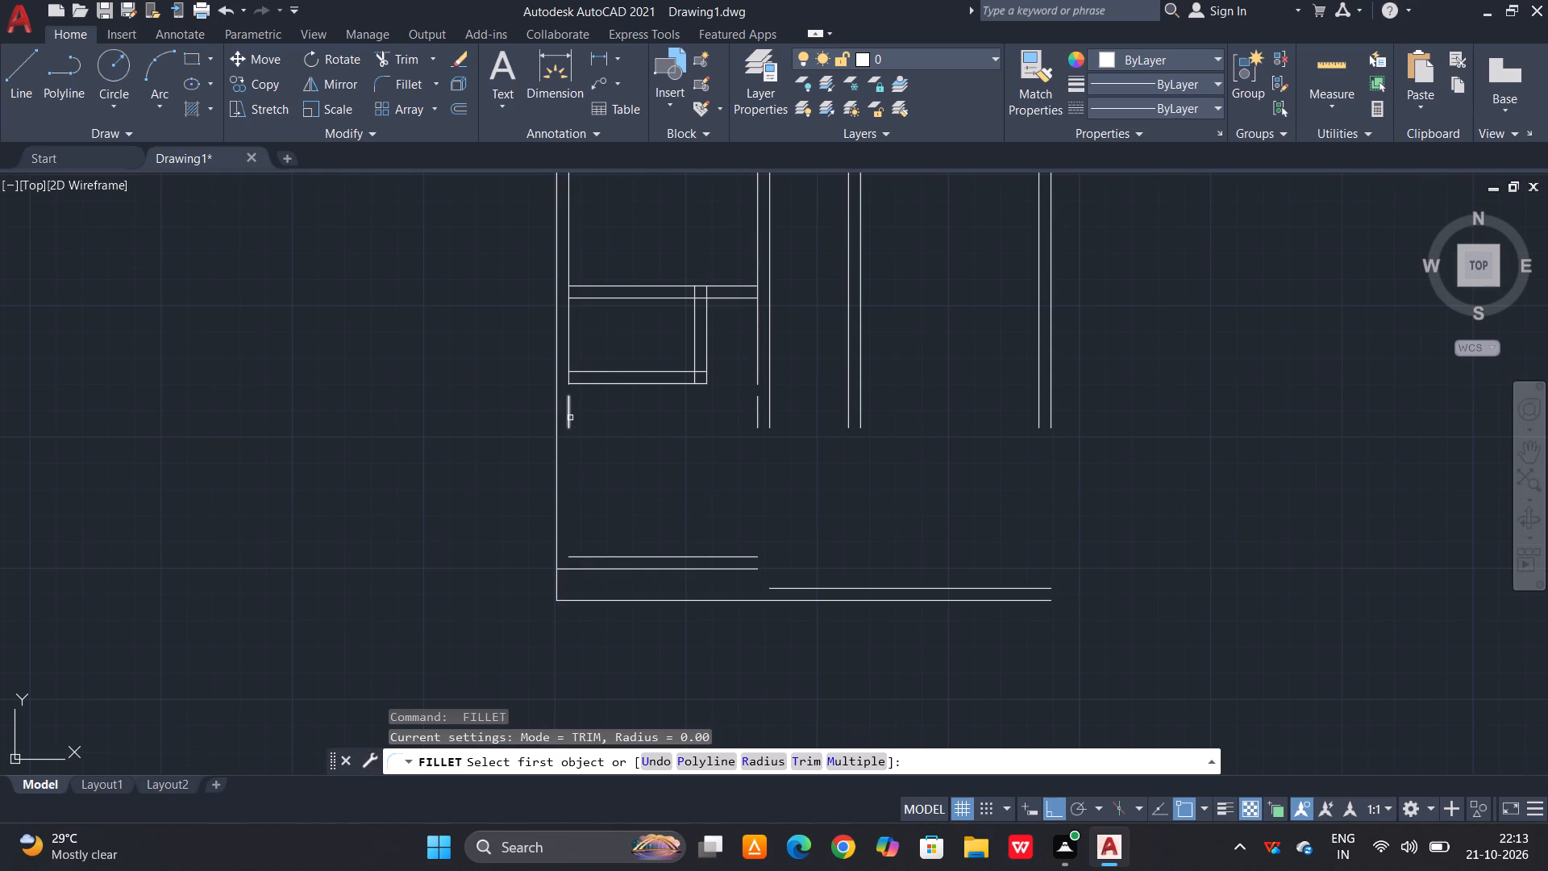
click(570, 418)
click(581, 556)
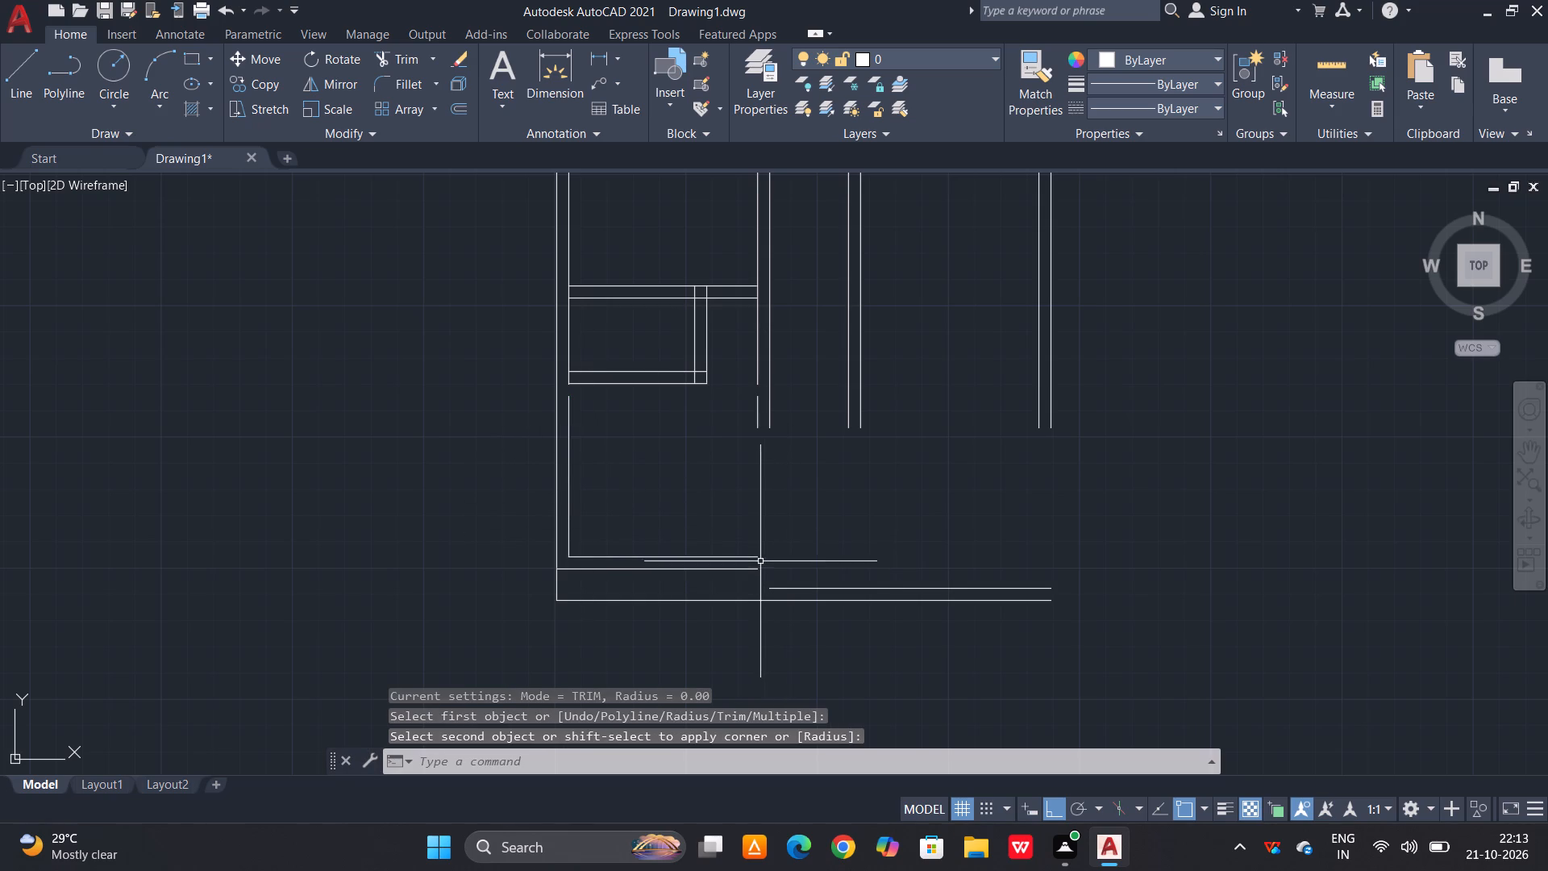
key(Escape)
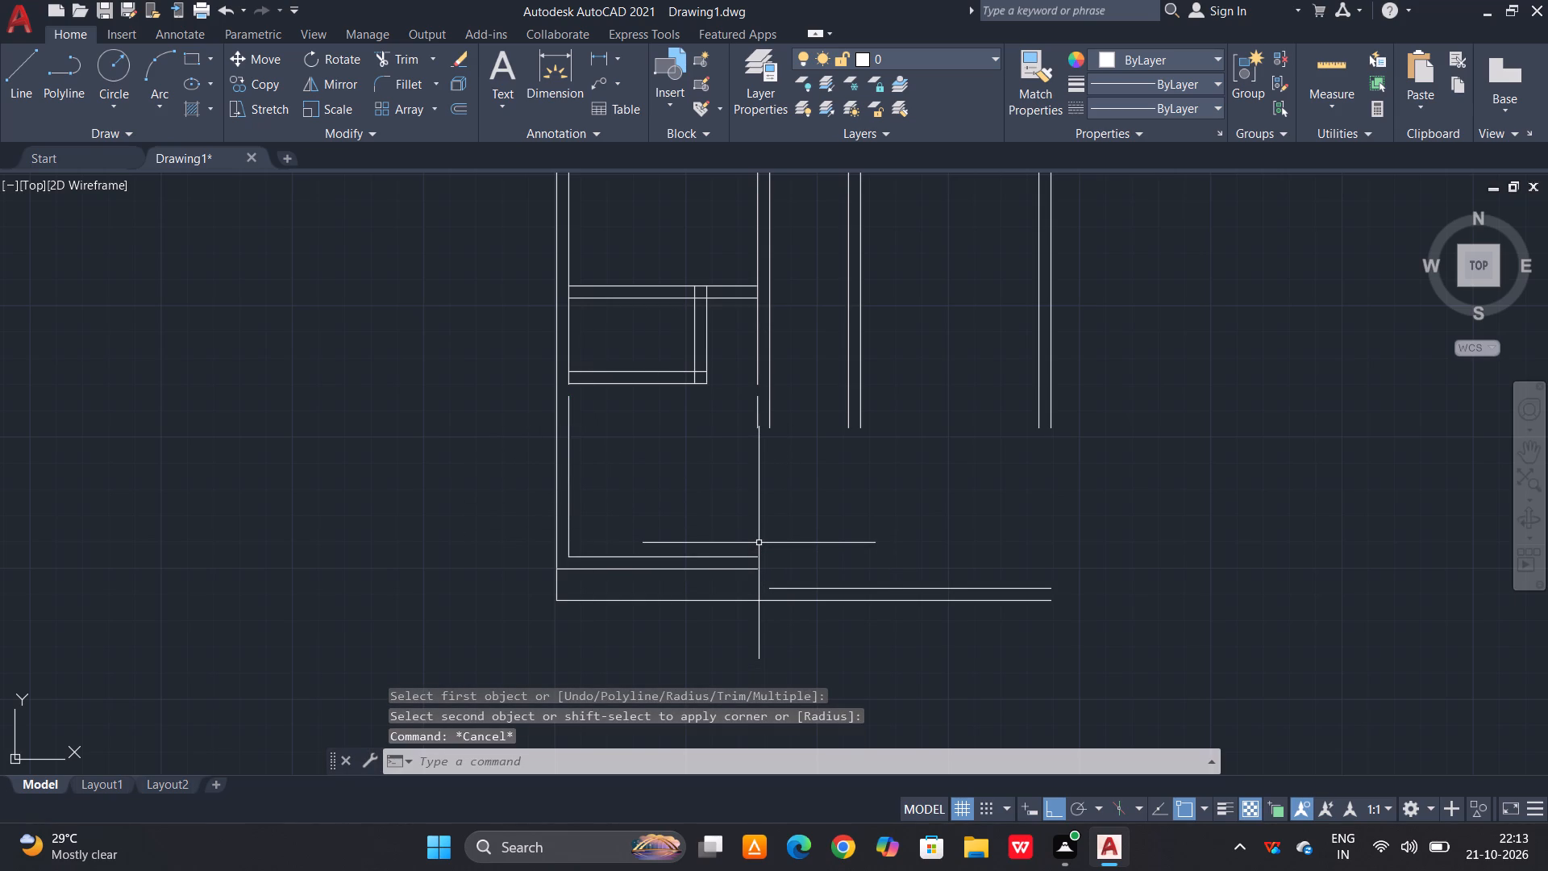
Delete the leftover short segment of the middle vertical wall's left line.
click(758, 410)
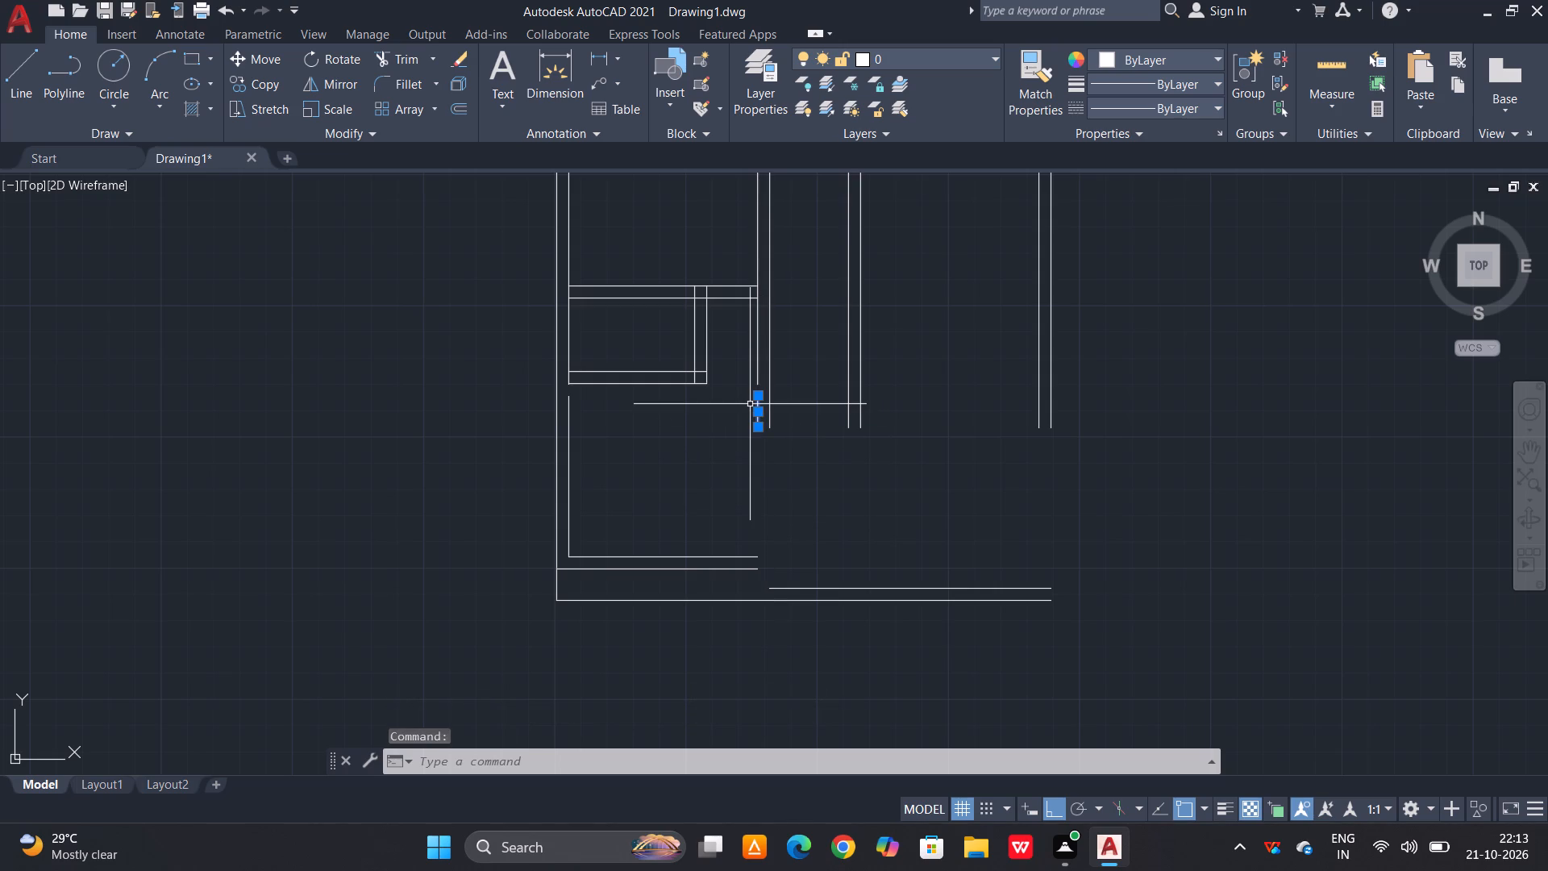
key(Delete)
key(Escape)
Extend the middle vertical wall's left line to the outermost bottom line and its right line to the bottom wall's inner line.
key(e)
key(x)
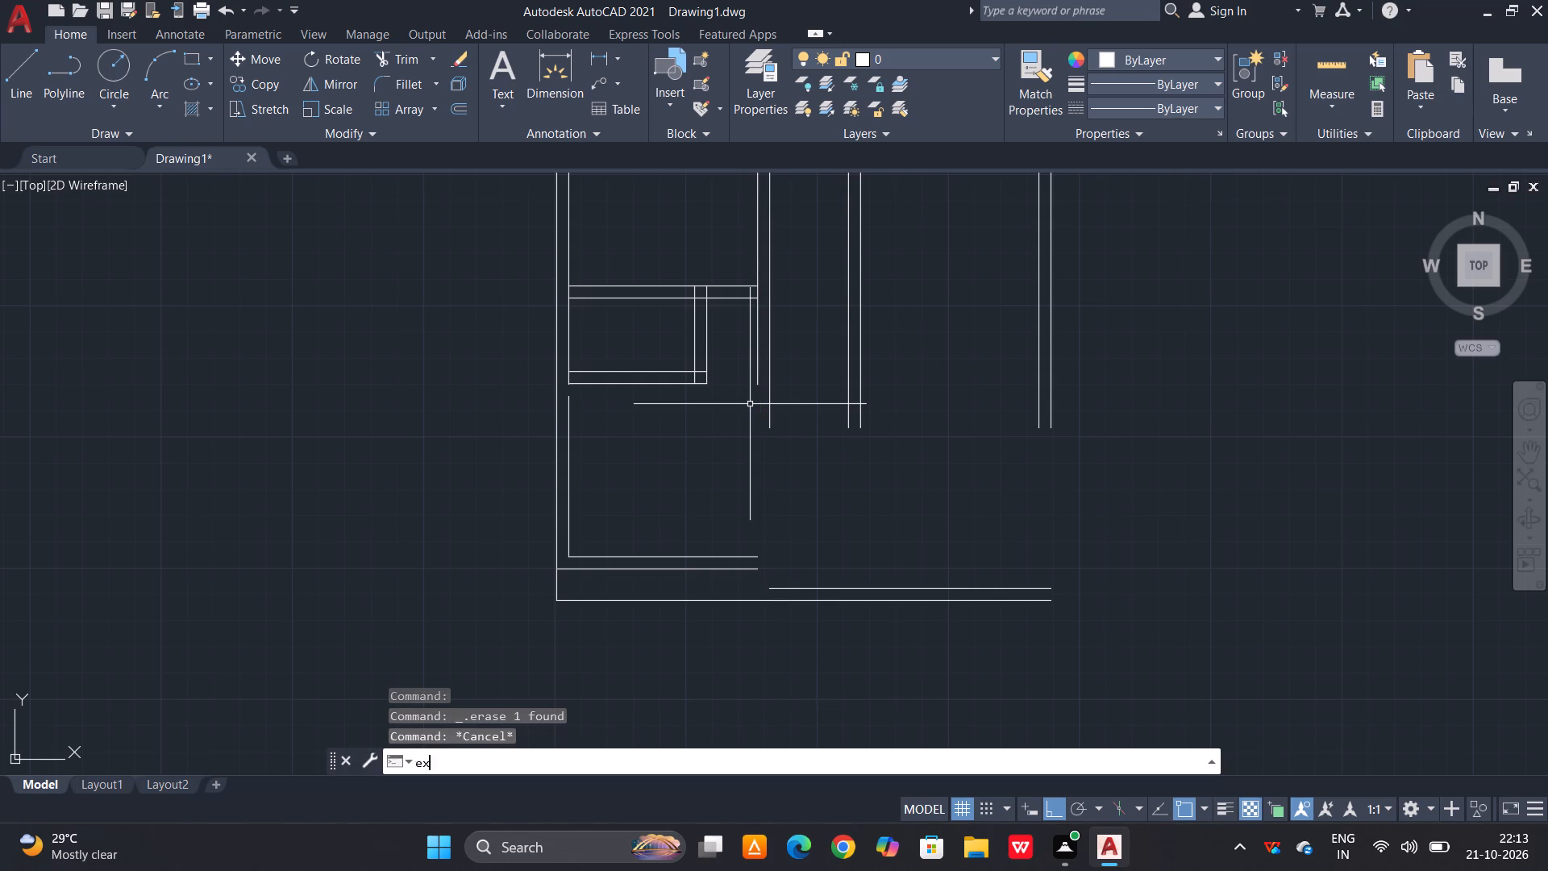
key(space)
key(space)
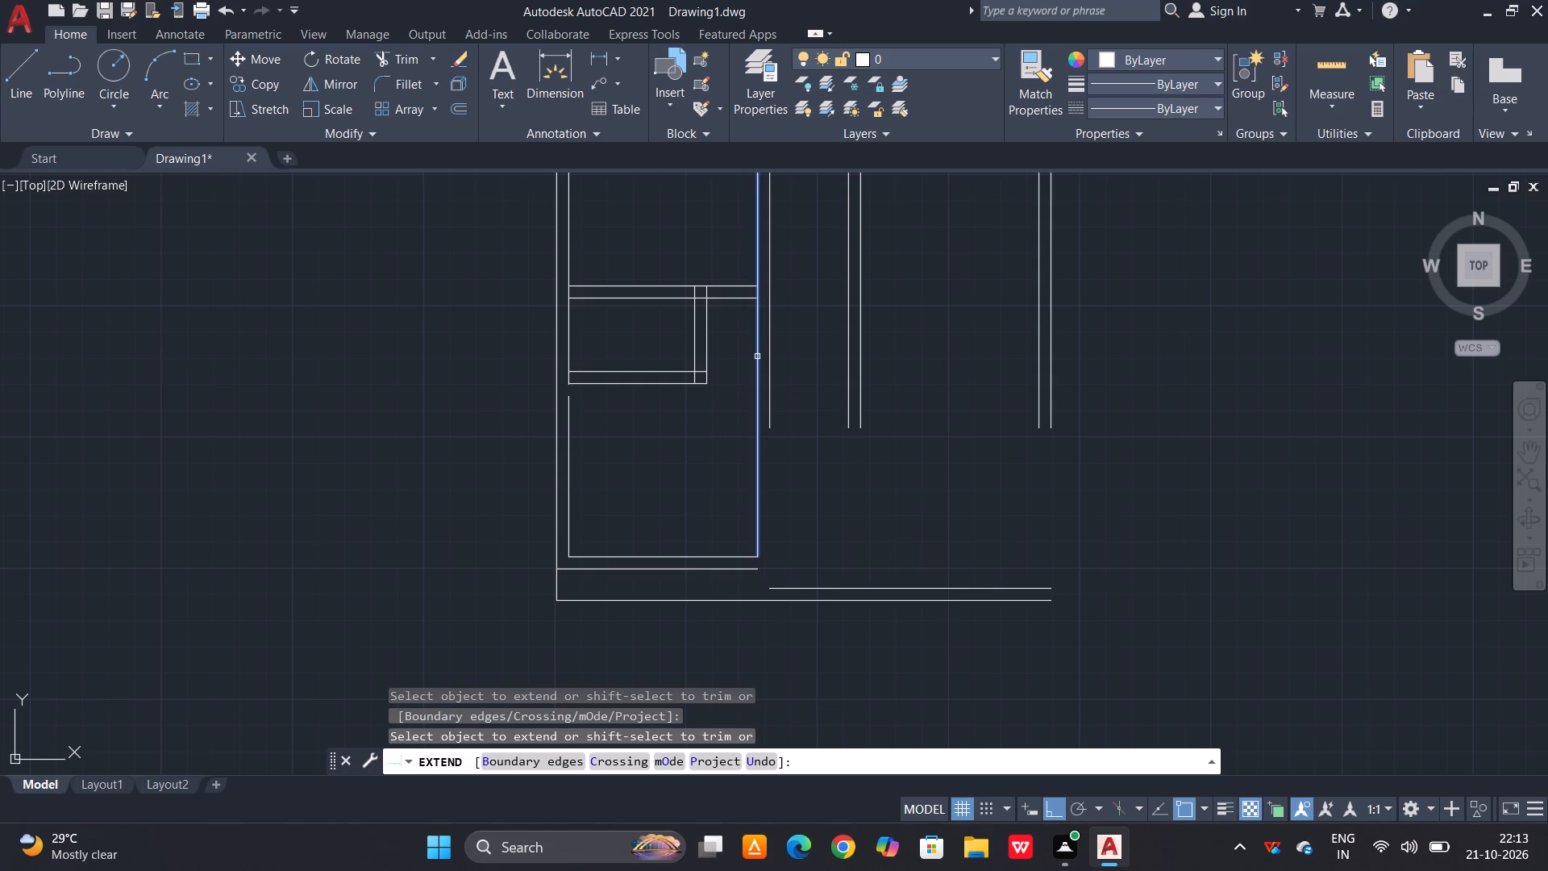
click(757, 356)
click(759, 463)
click(759, 505)
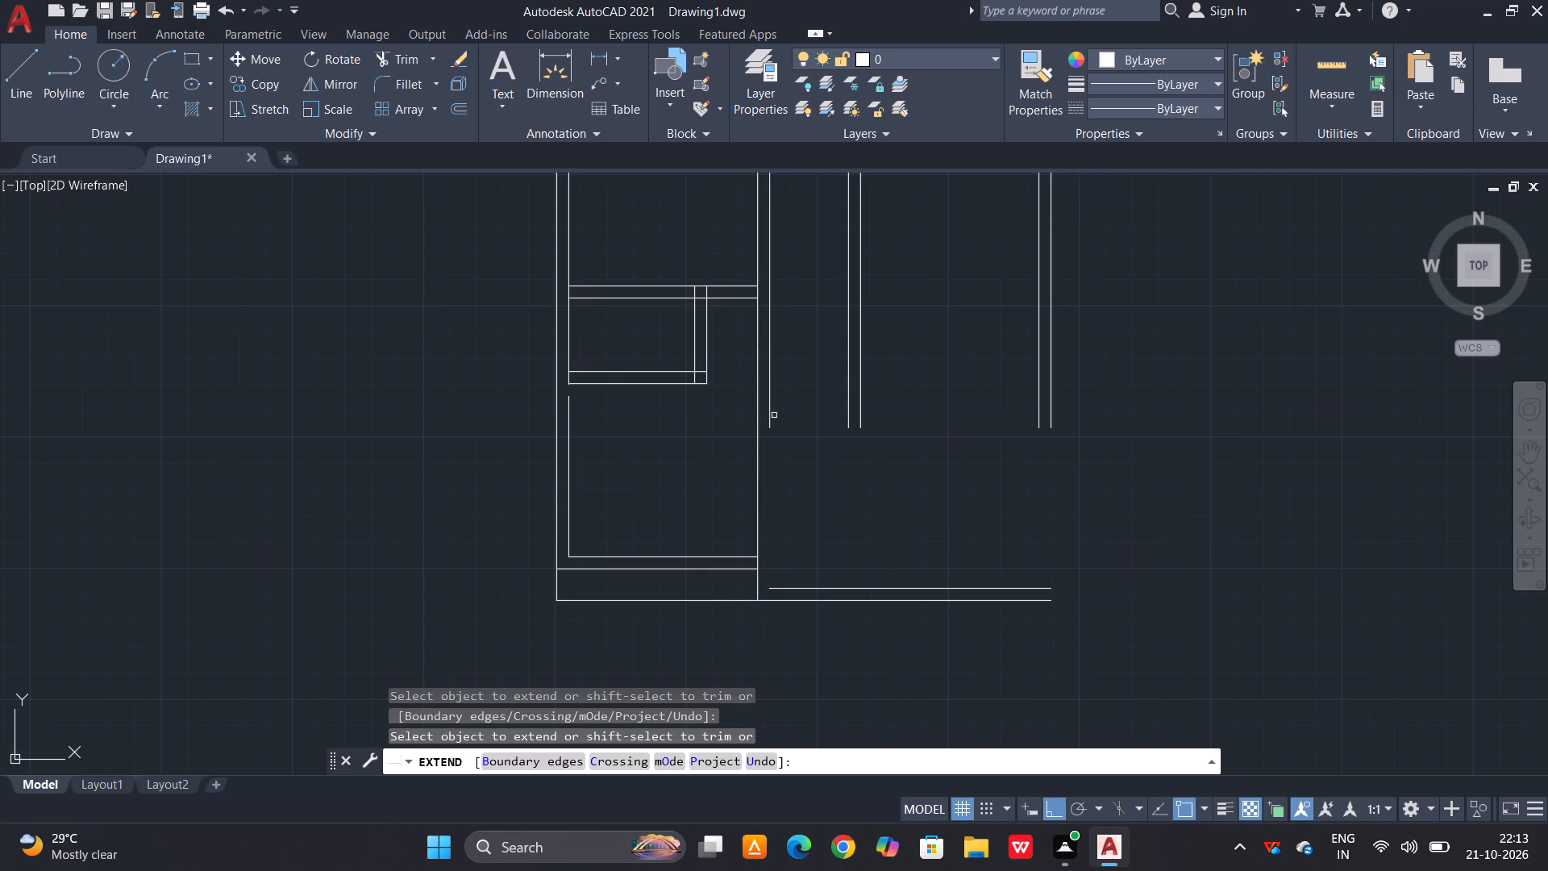
click(766, 418)
click(774, 421)
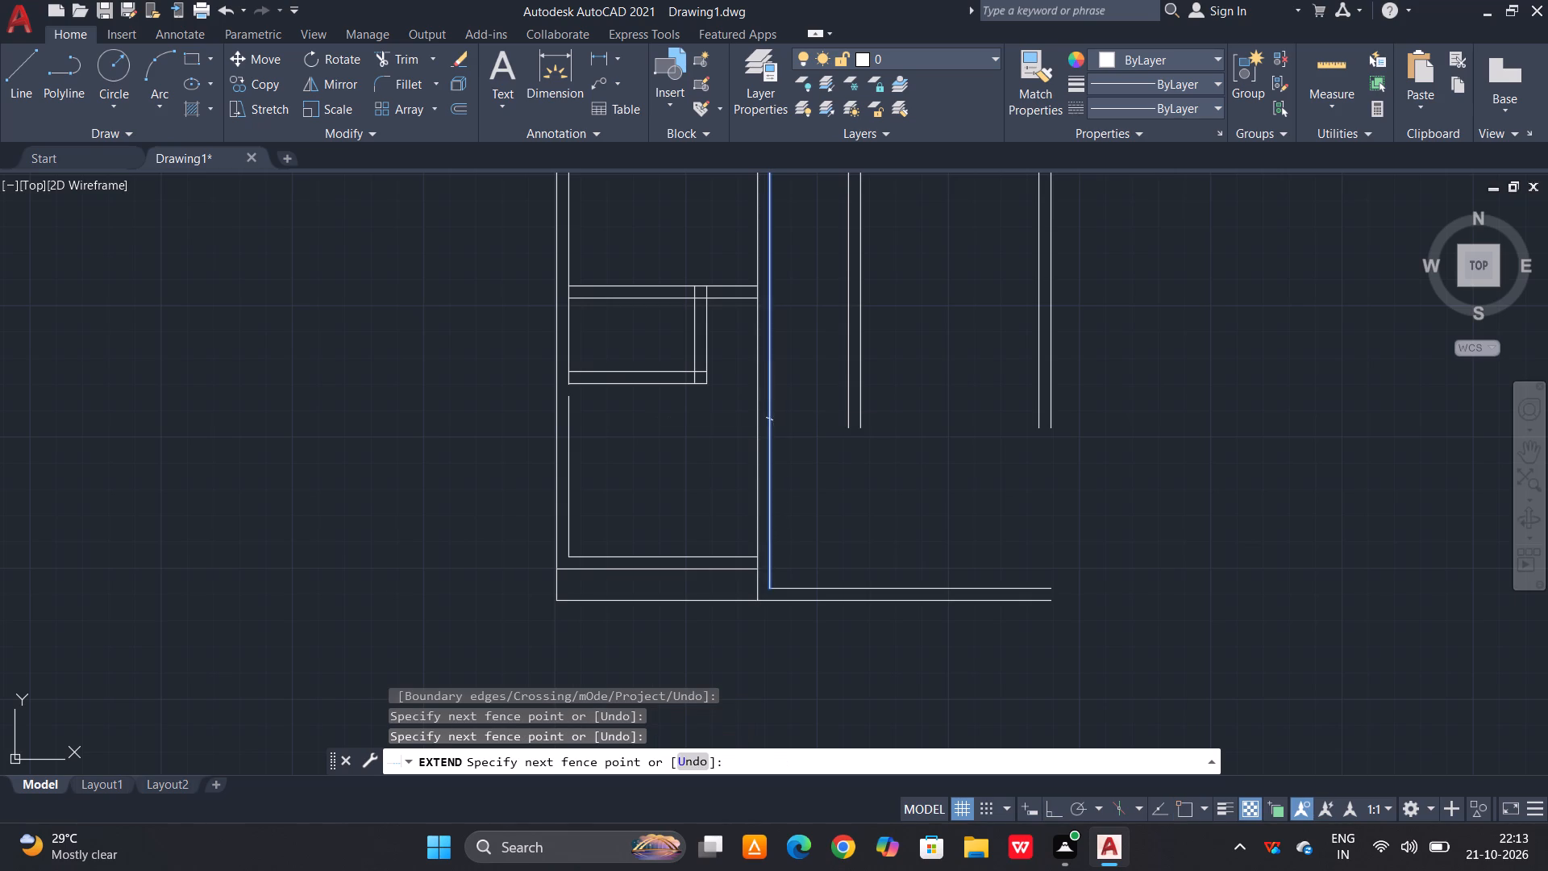
Extend the right outer wall's two lines down to the bottom wall, taking the outer one to the outermost bottom line.
click(1113, 310)
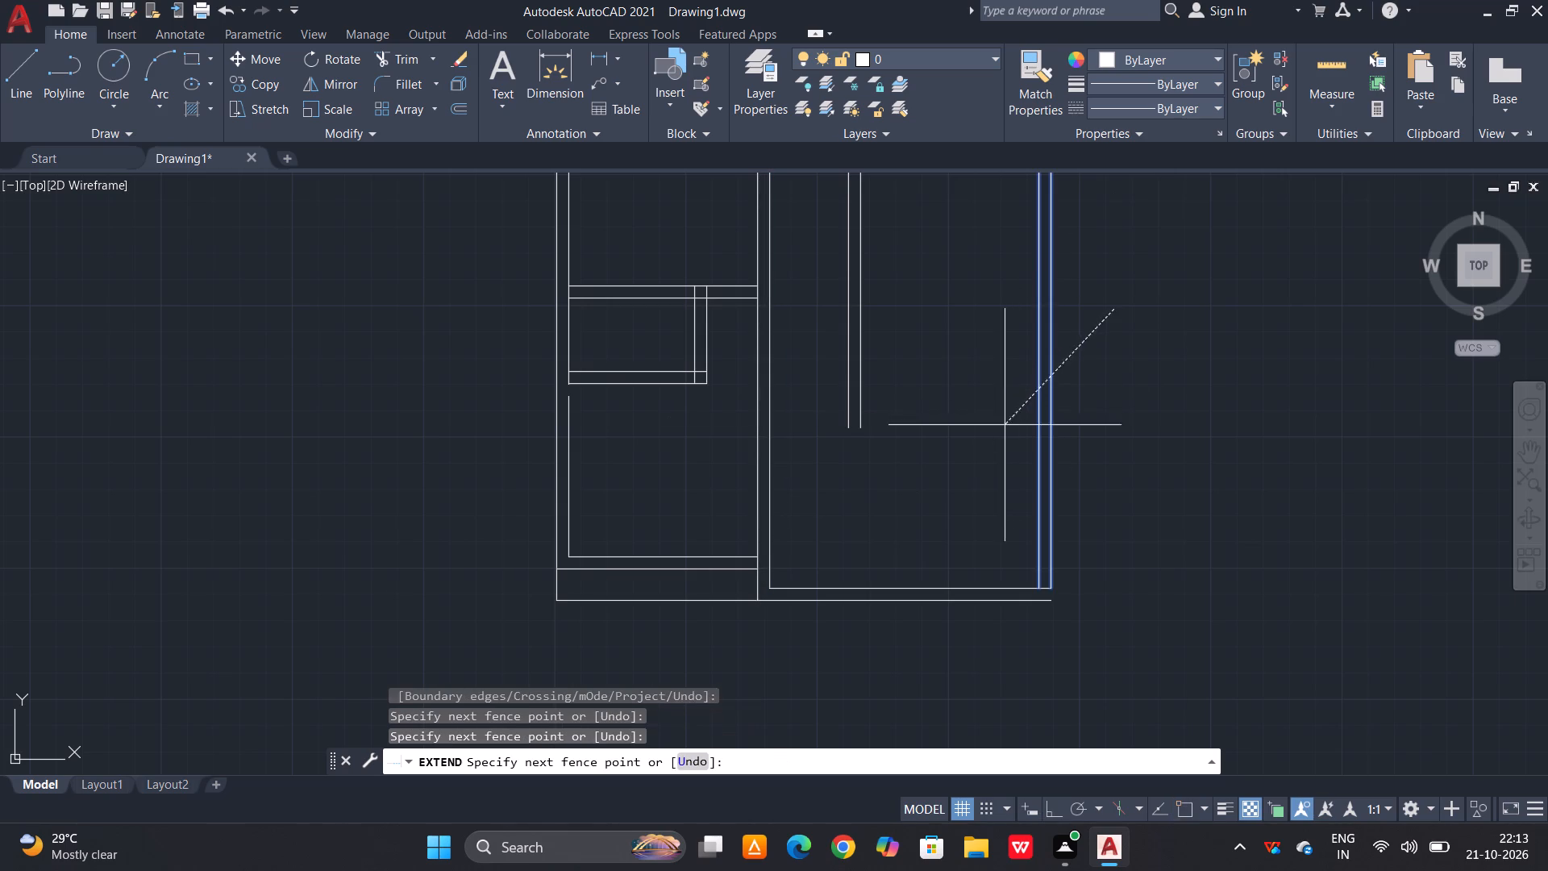
click(997, 437)
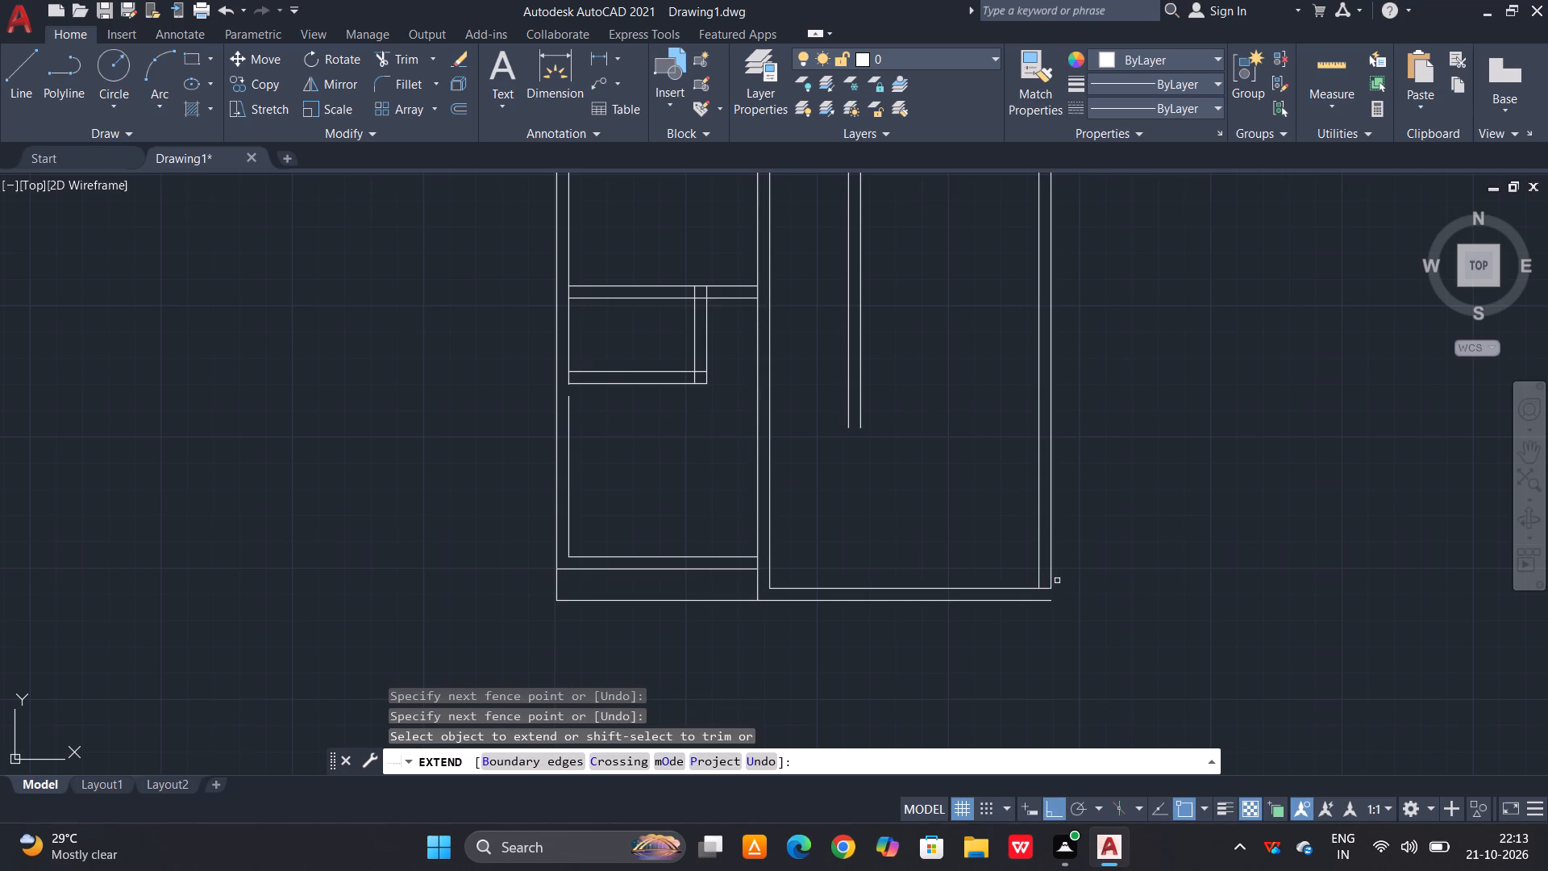
click(1052, 581)
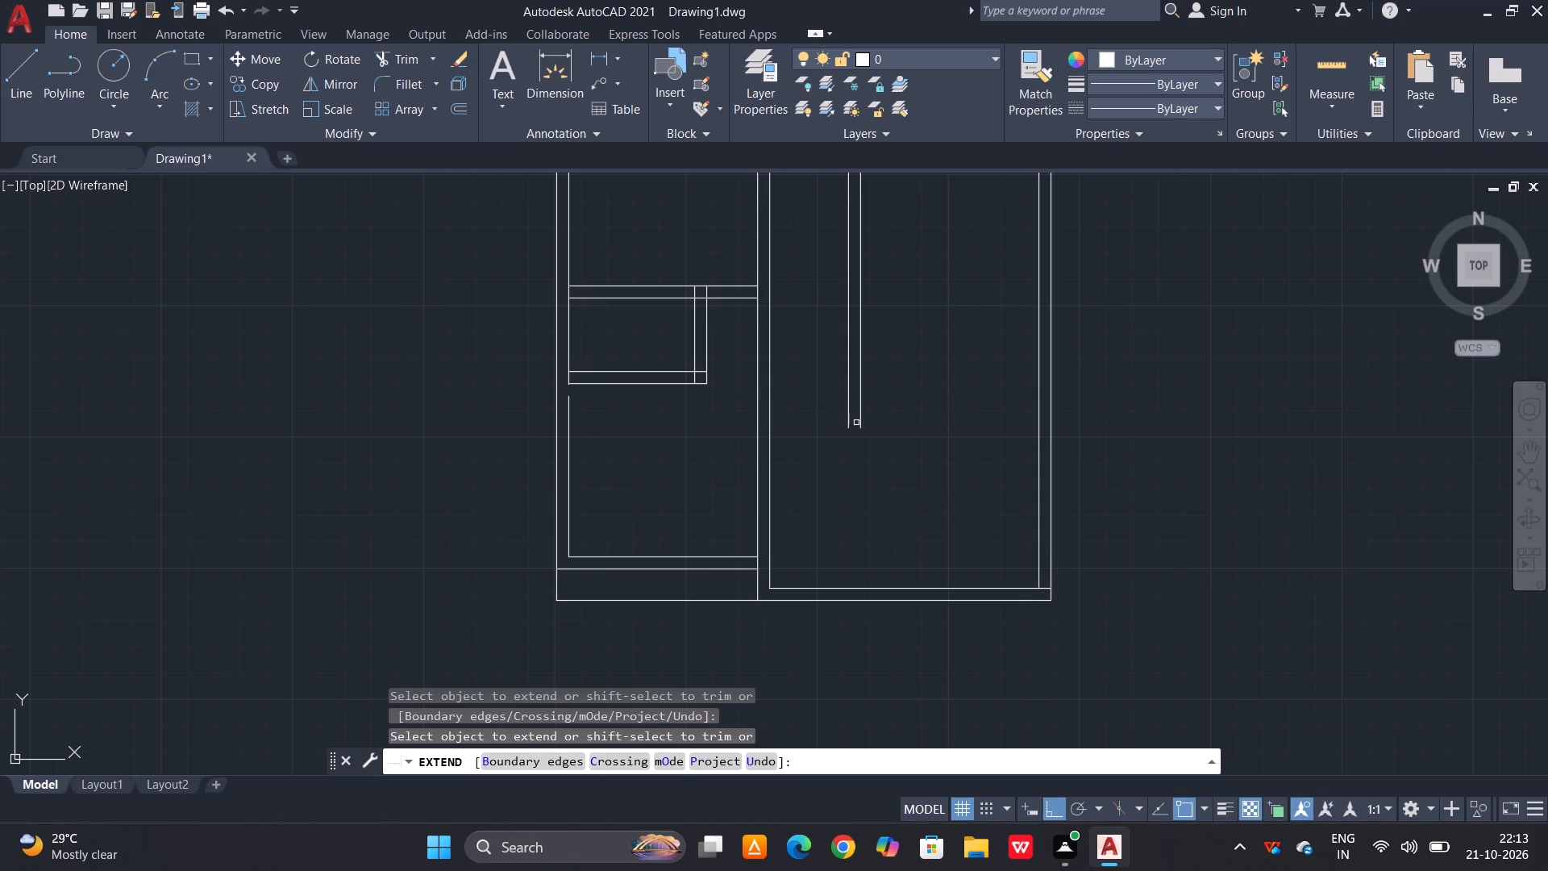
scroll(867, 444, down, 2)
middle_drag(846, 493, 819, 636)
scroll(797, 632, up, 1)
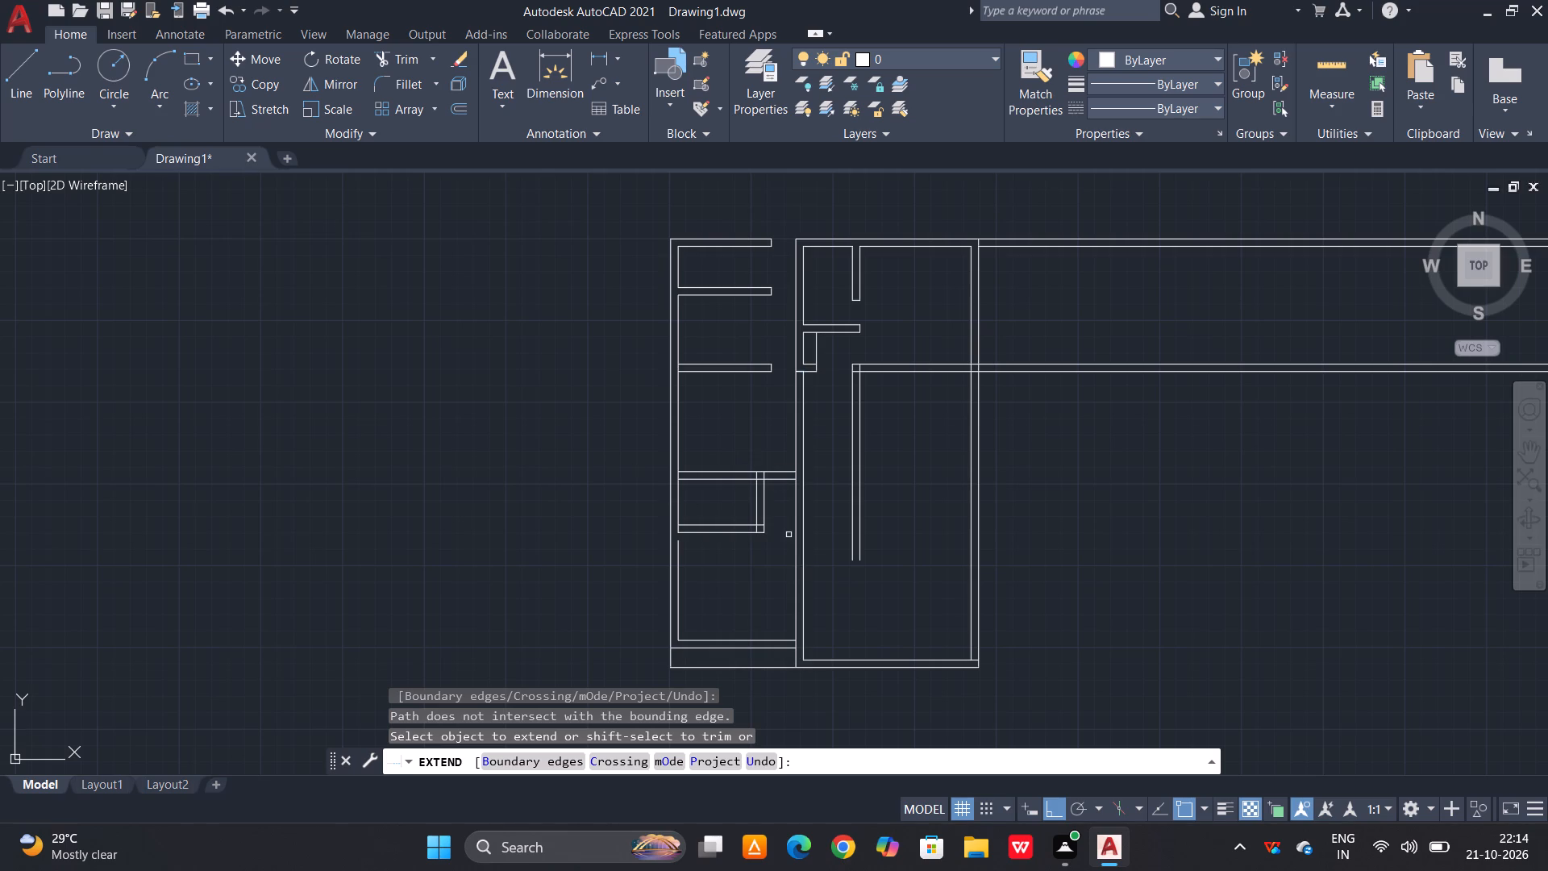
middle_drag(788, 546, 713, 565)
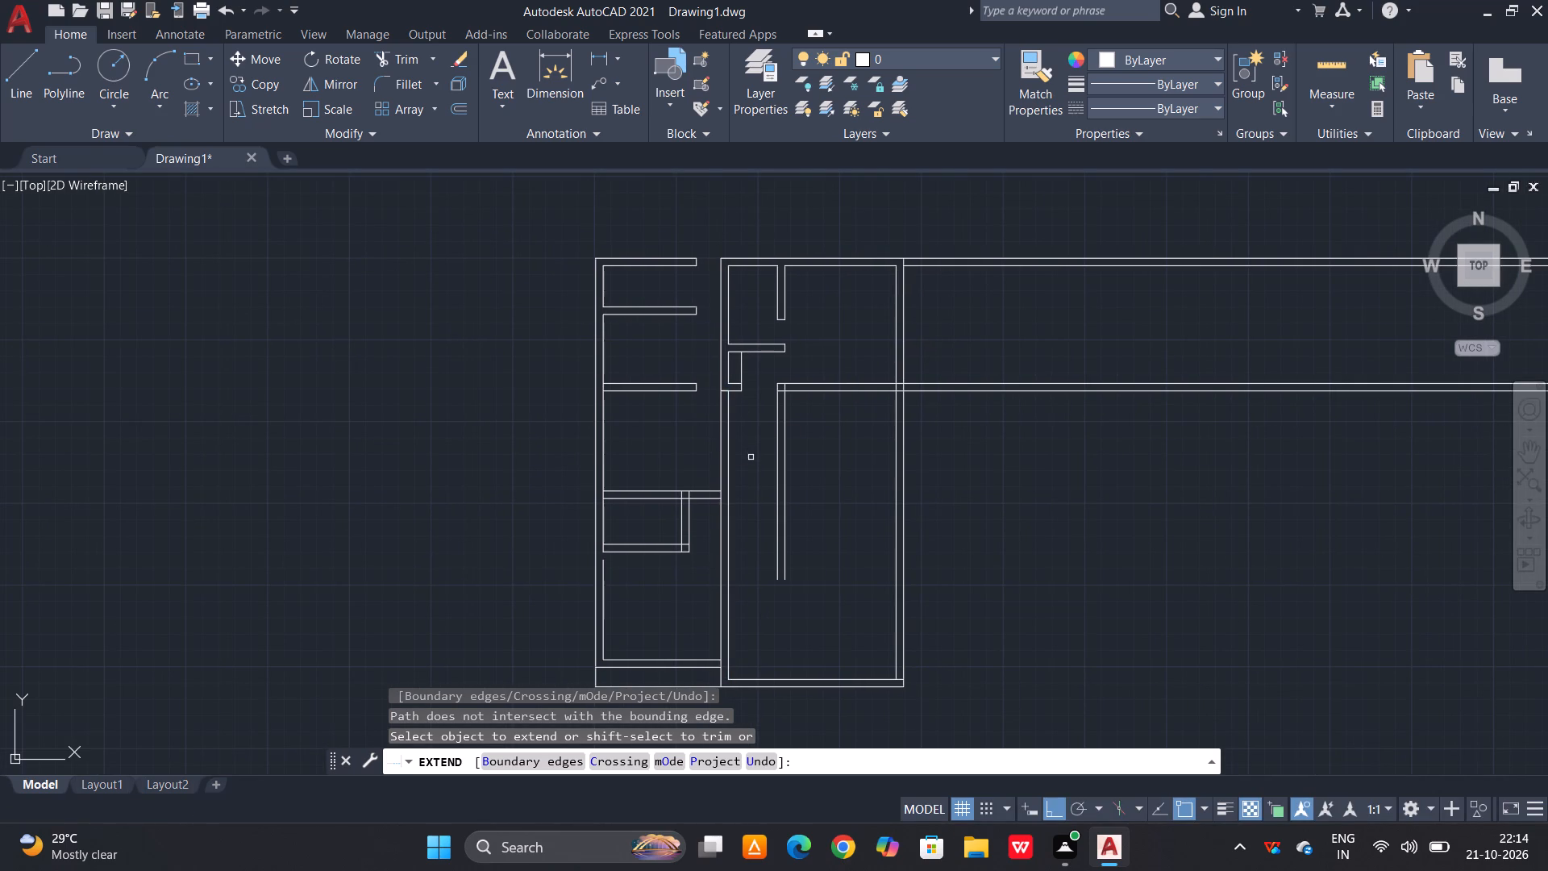
Extend the two horizontal lines above the small lower-left room to the right line of the middle vertical wall.
key(Escape)
text(ex)
key(space)
key(space)
scroll(651, 573, up, 2)
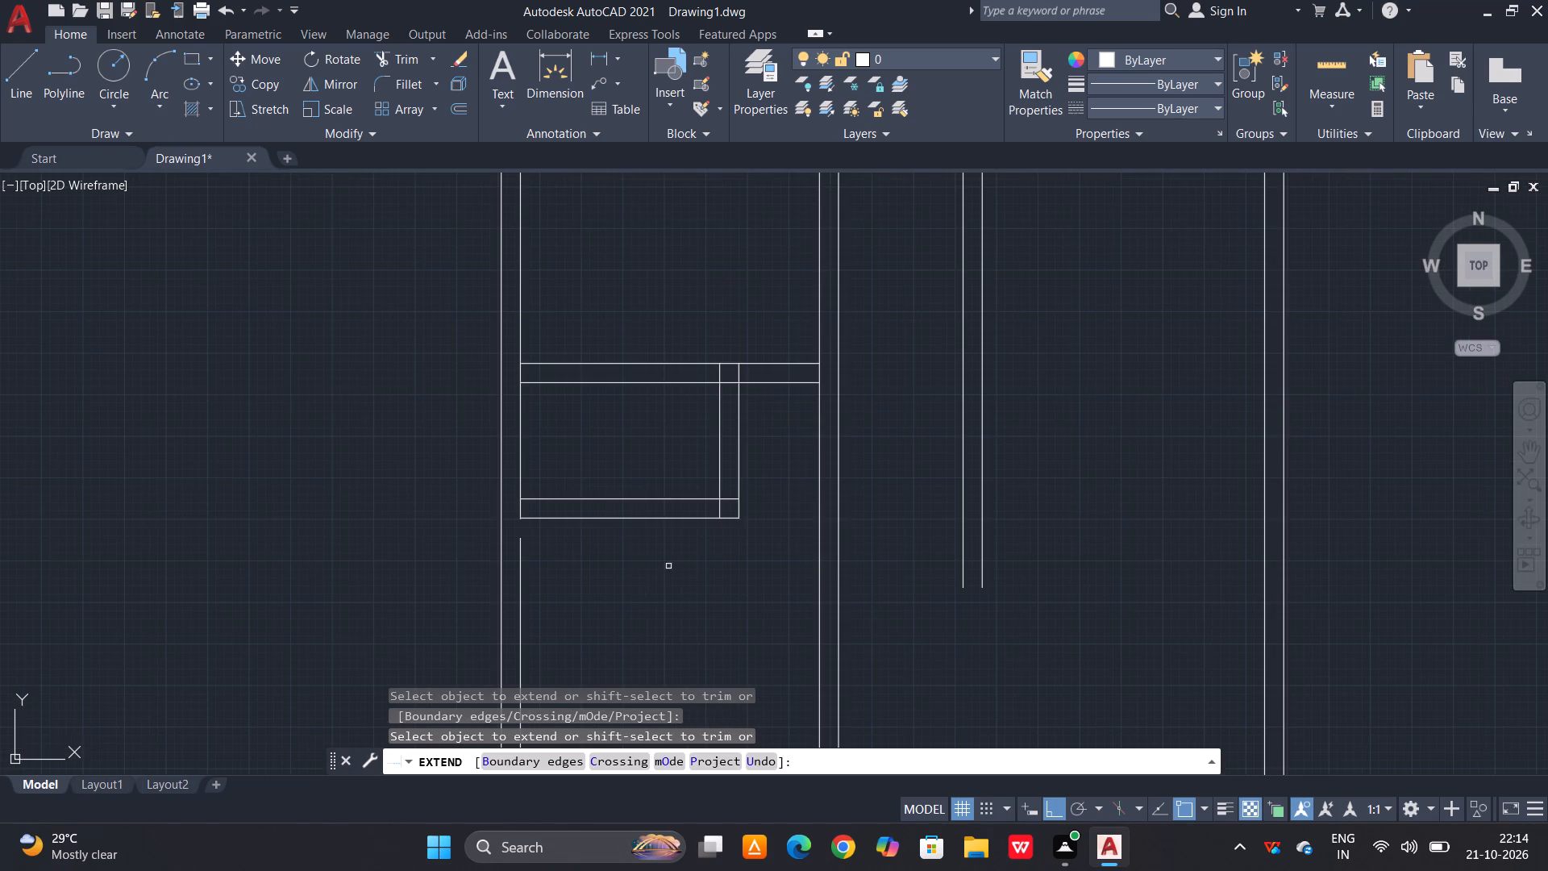
click(796, 345)
click(783, 421)
scroll(773, 579, down, 1)
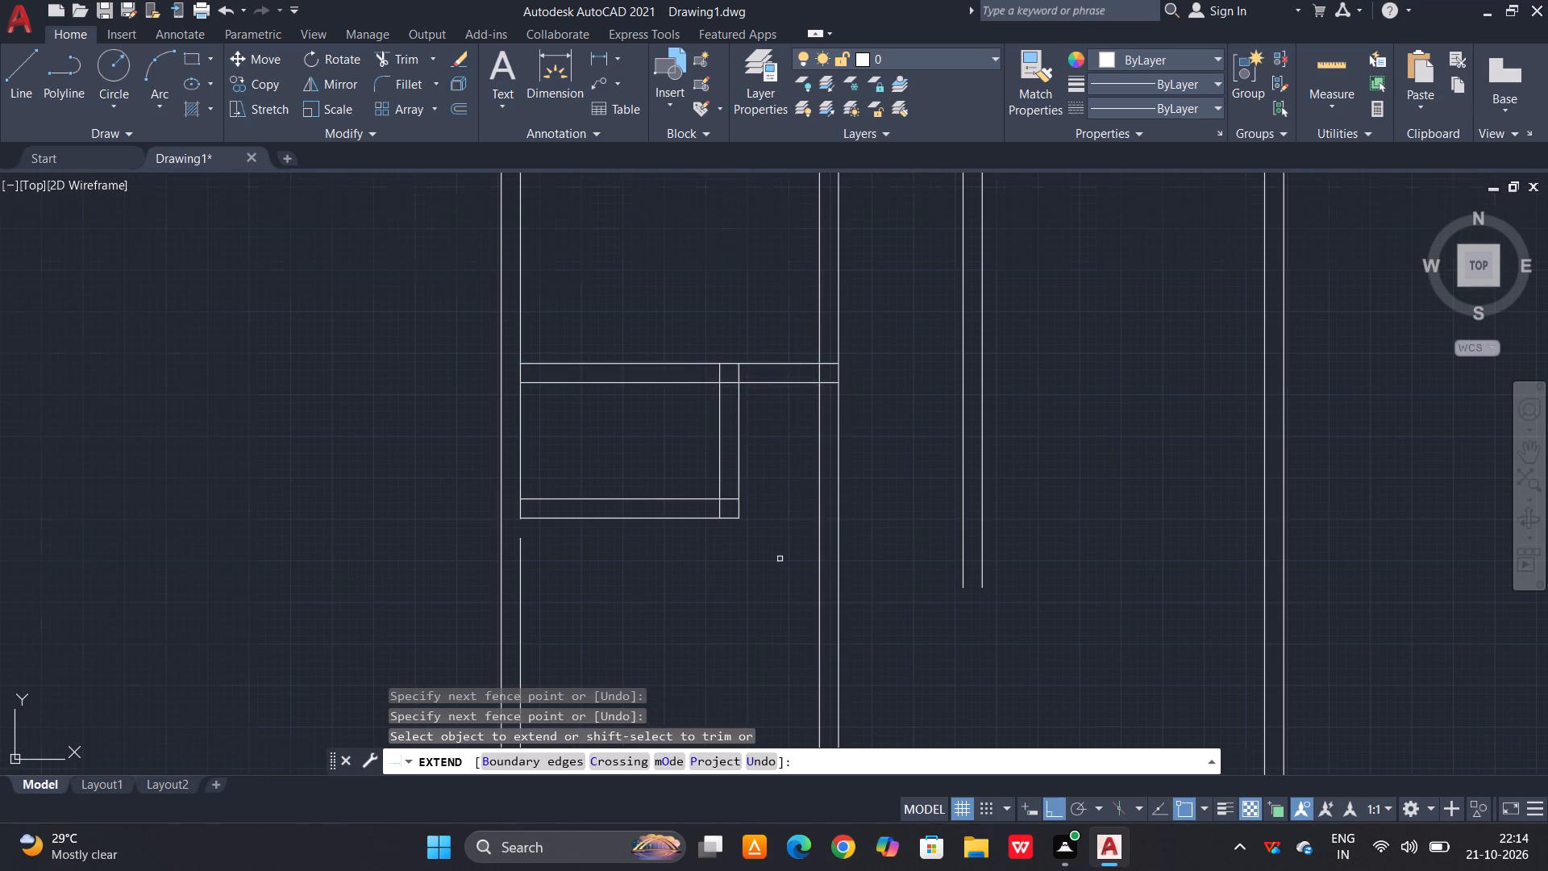
scroll(773, 579, down, 1)
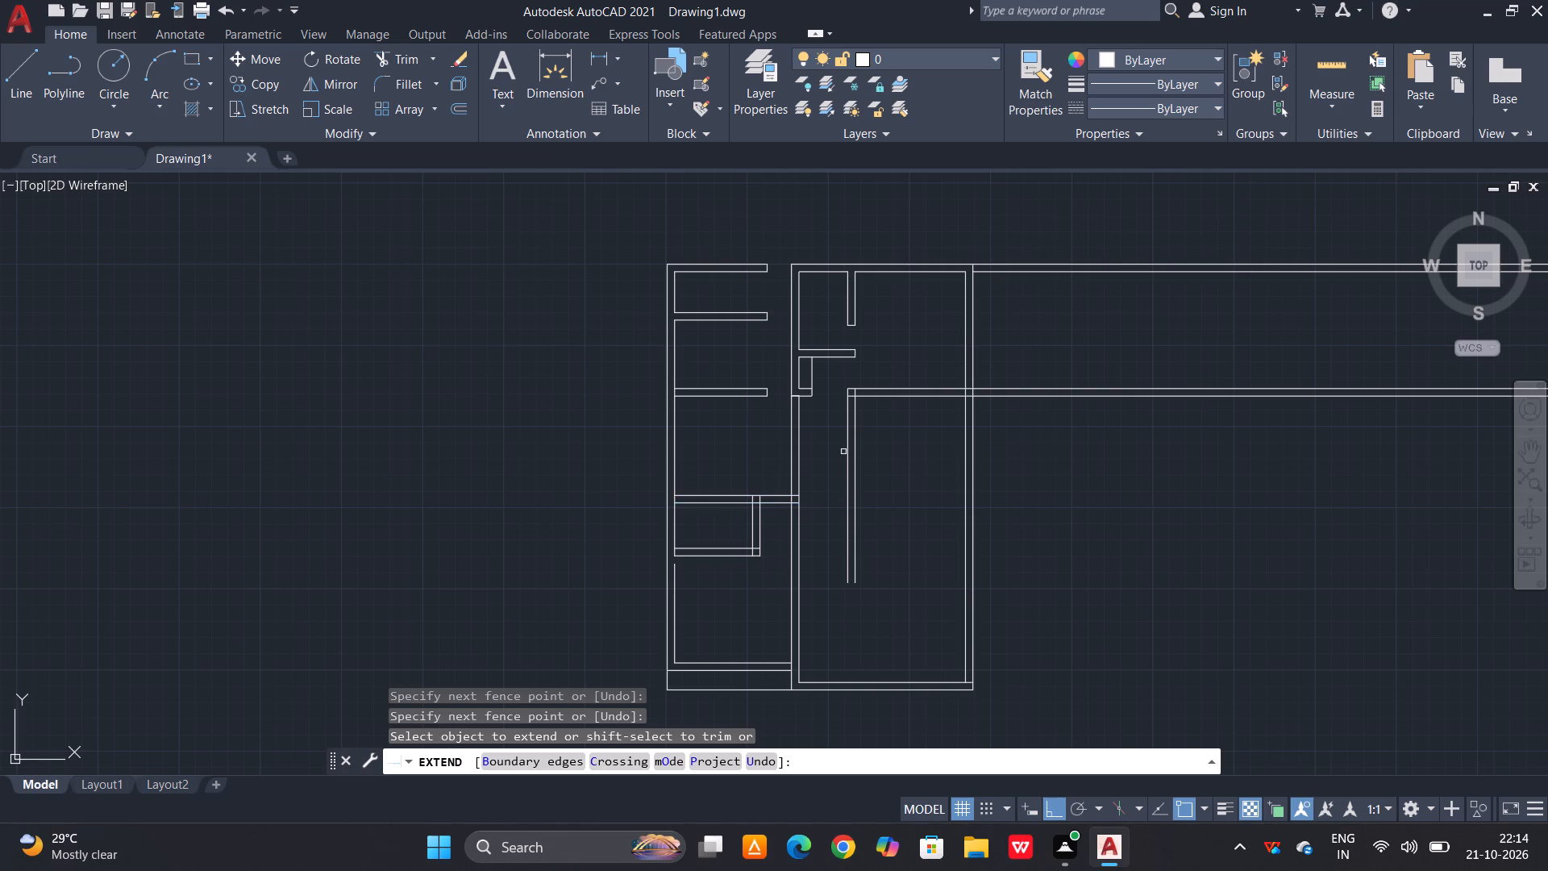
Trim both lines of the middle vertical wall between the small duct's bottom and the horizontal wall of the lower-left room.
key(Escape)
text(tr)
key(space)
key(space)
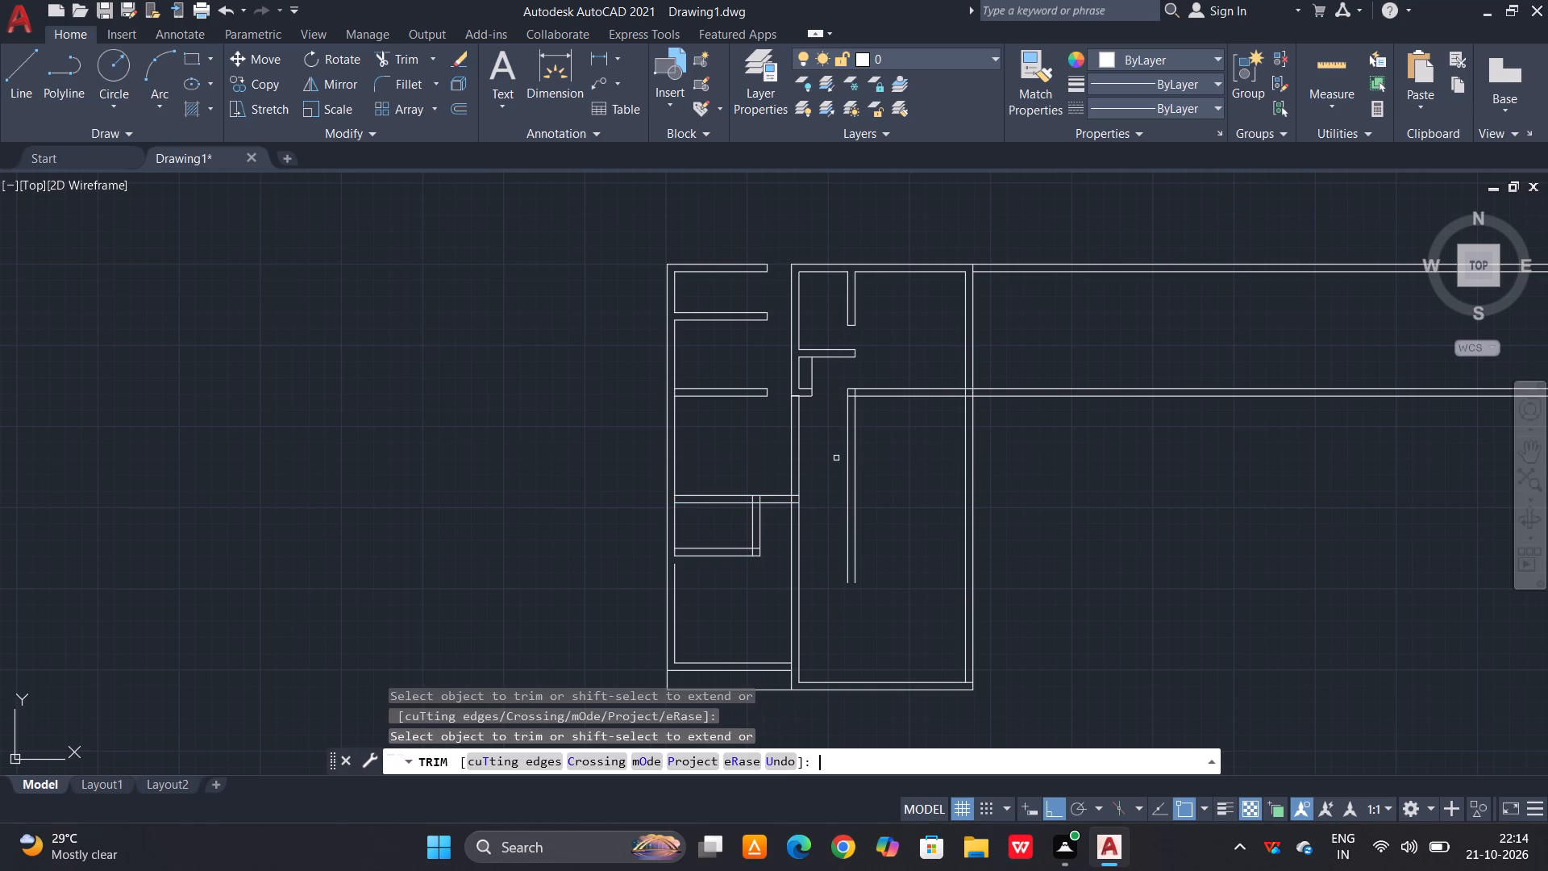
click(834, 453)
click(772, 461)
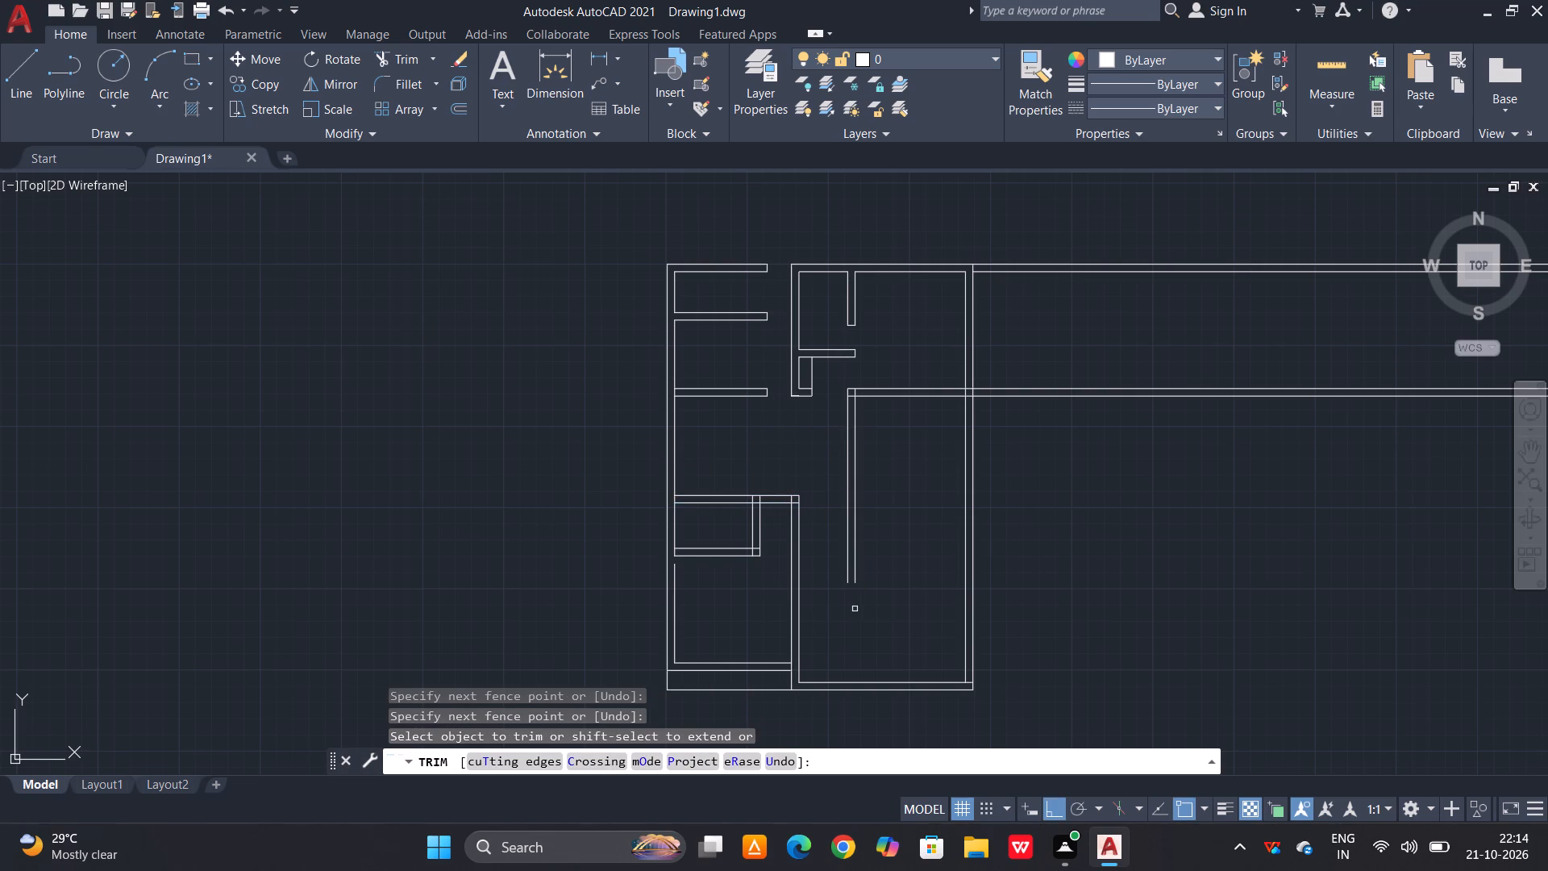
key(Escape)
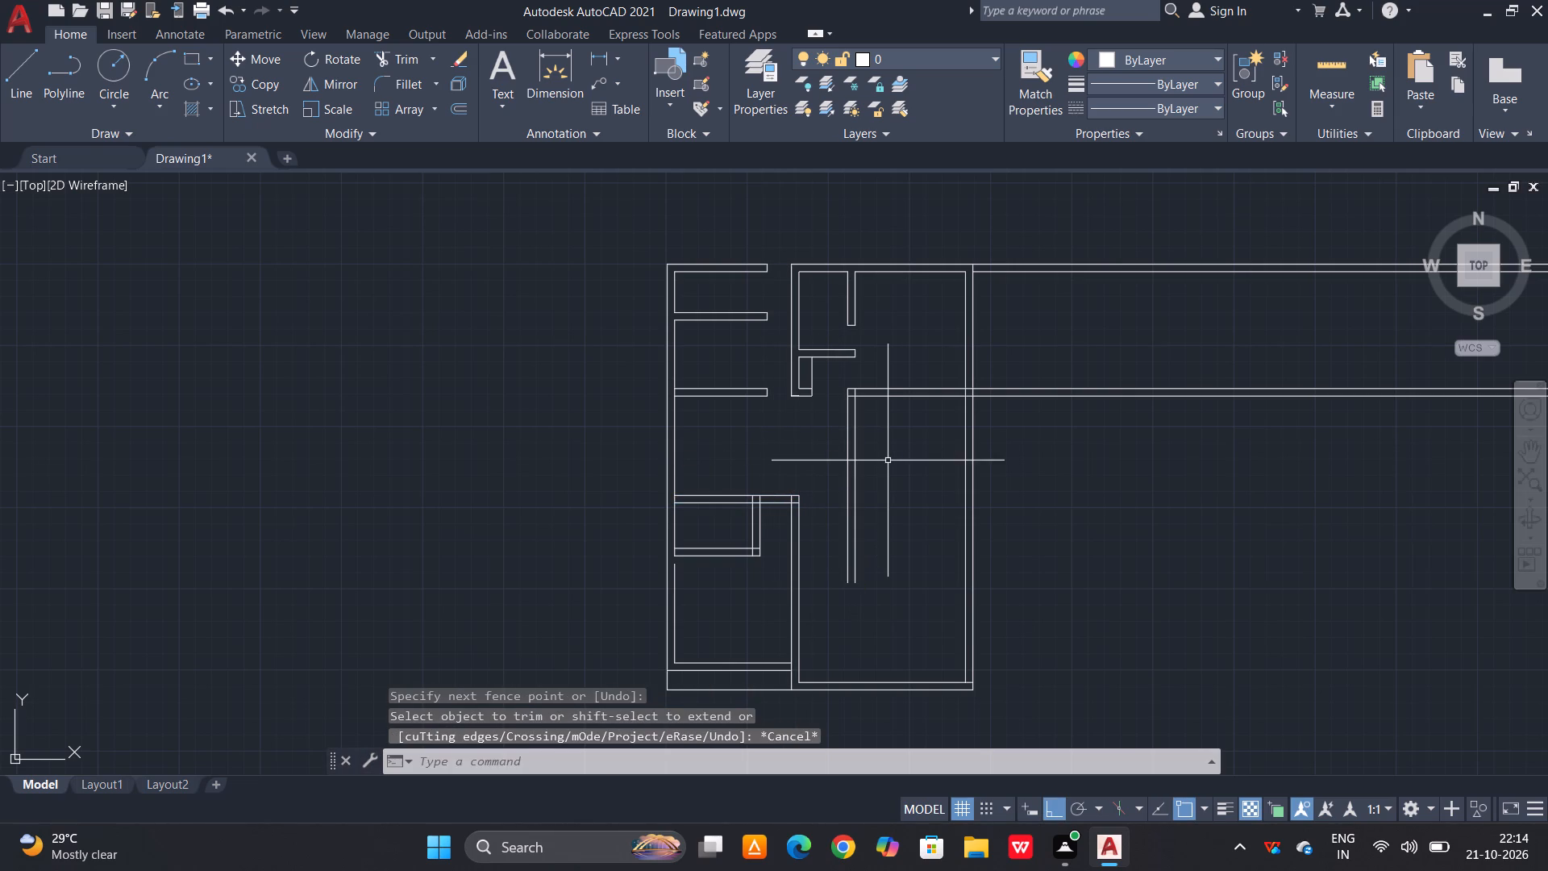
Delete the two vertical lines of the interior wall hanging below the long lower horizontal wall.
click(888, 456)
click(834, 460)
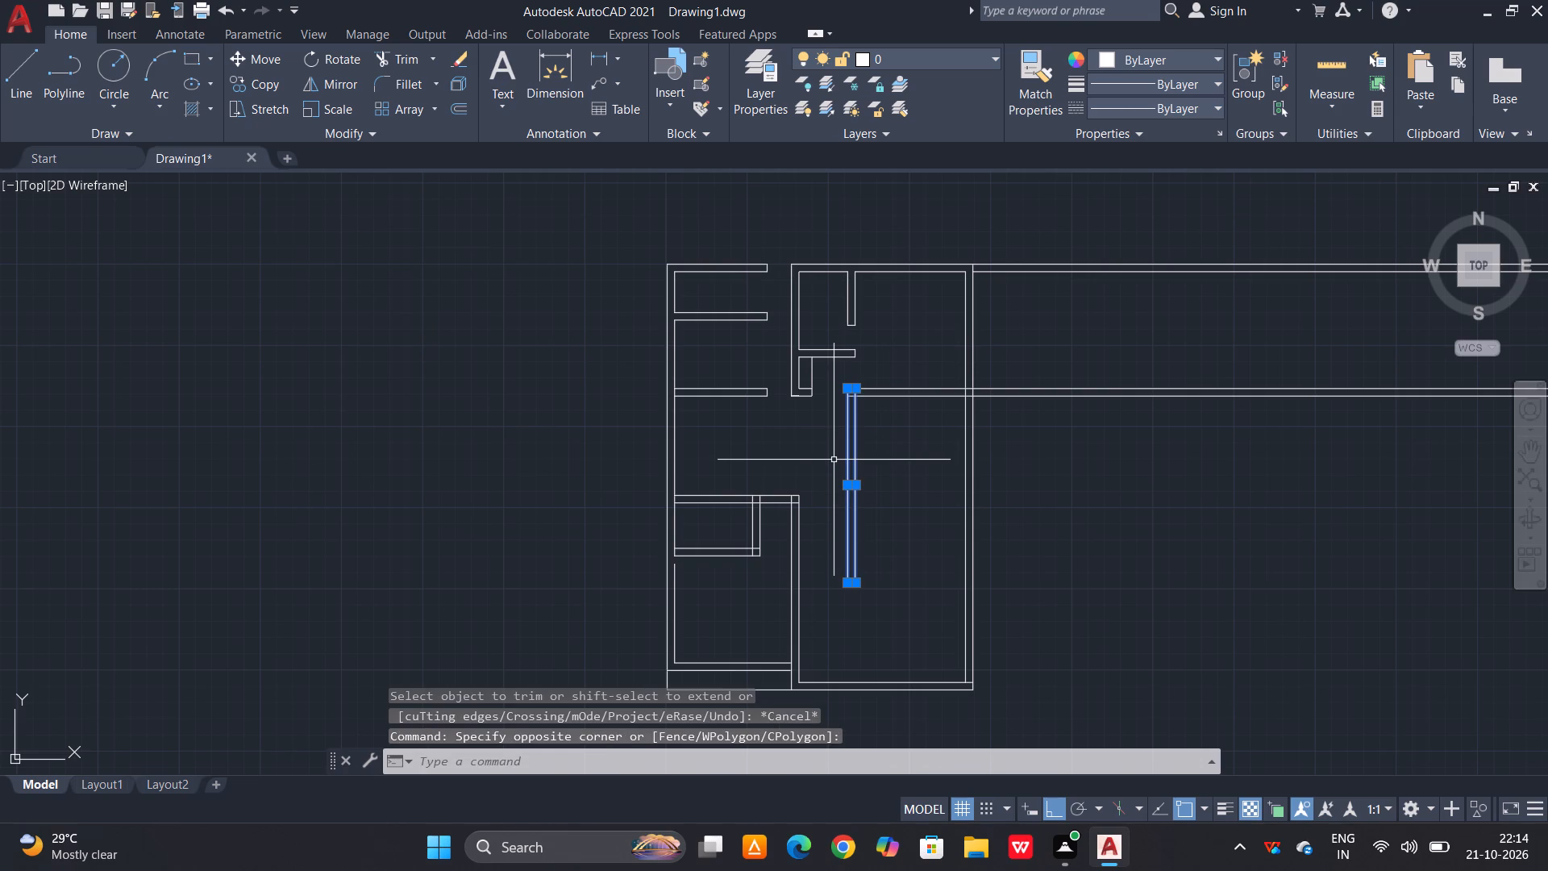
key(Delete)
Draw a short vertical line closing the open left end of the long lower horizontal wall.
scroll(875, 366, up, 2)
key(l)
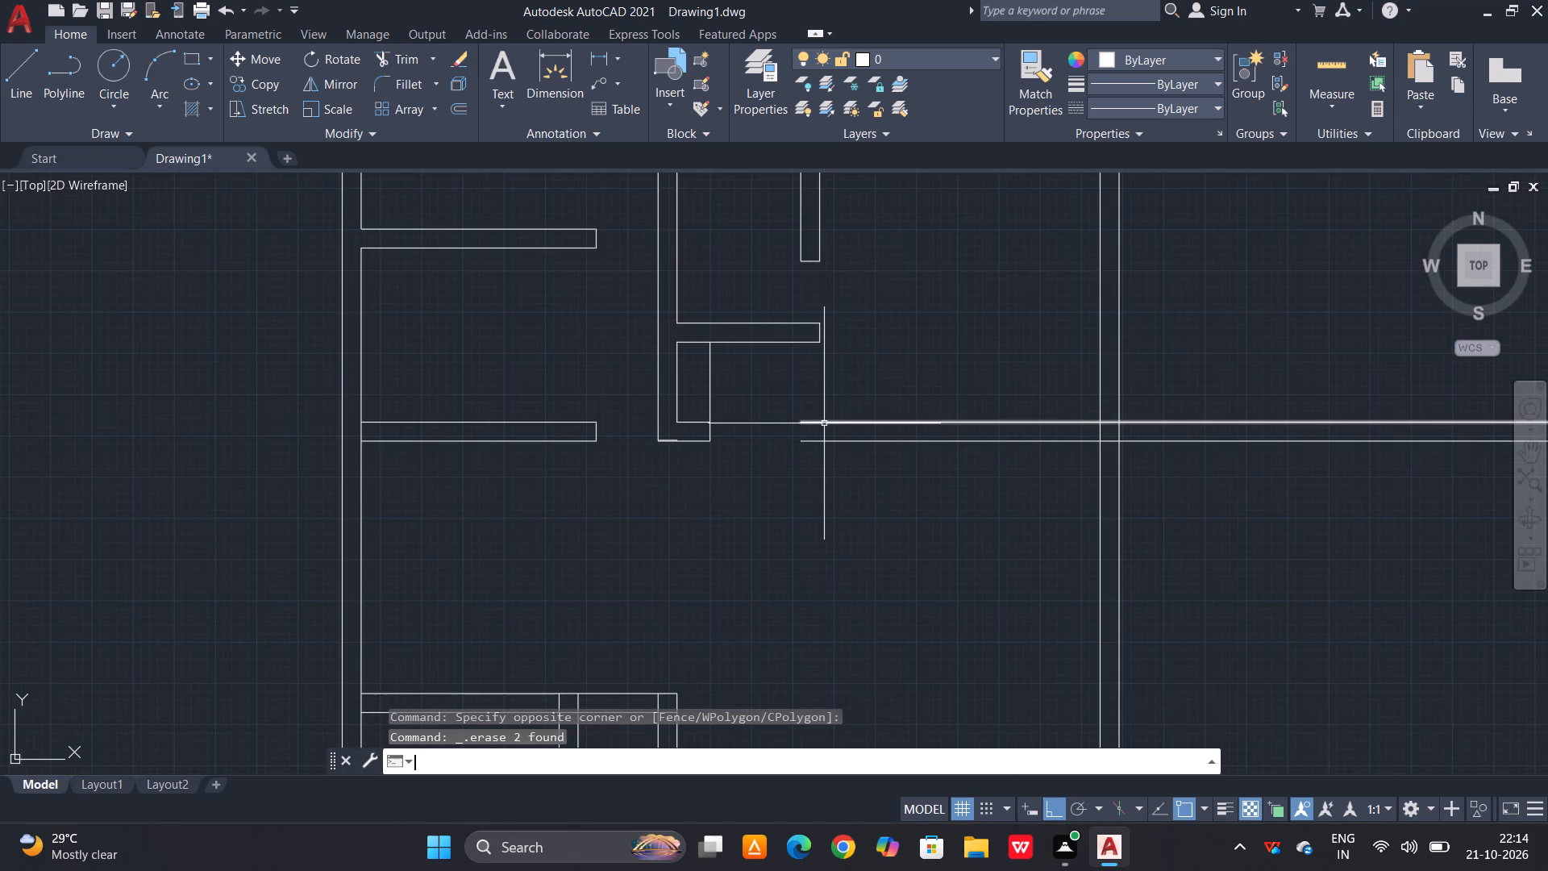
key(space)
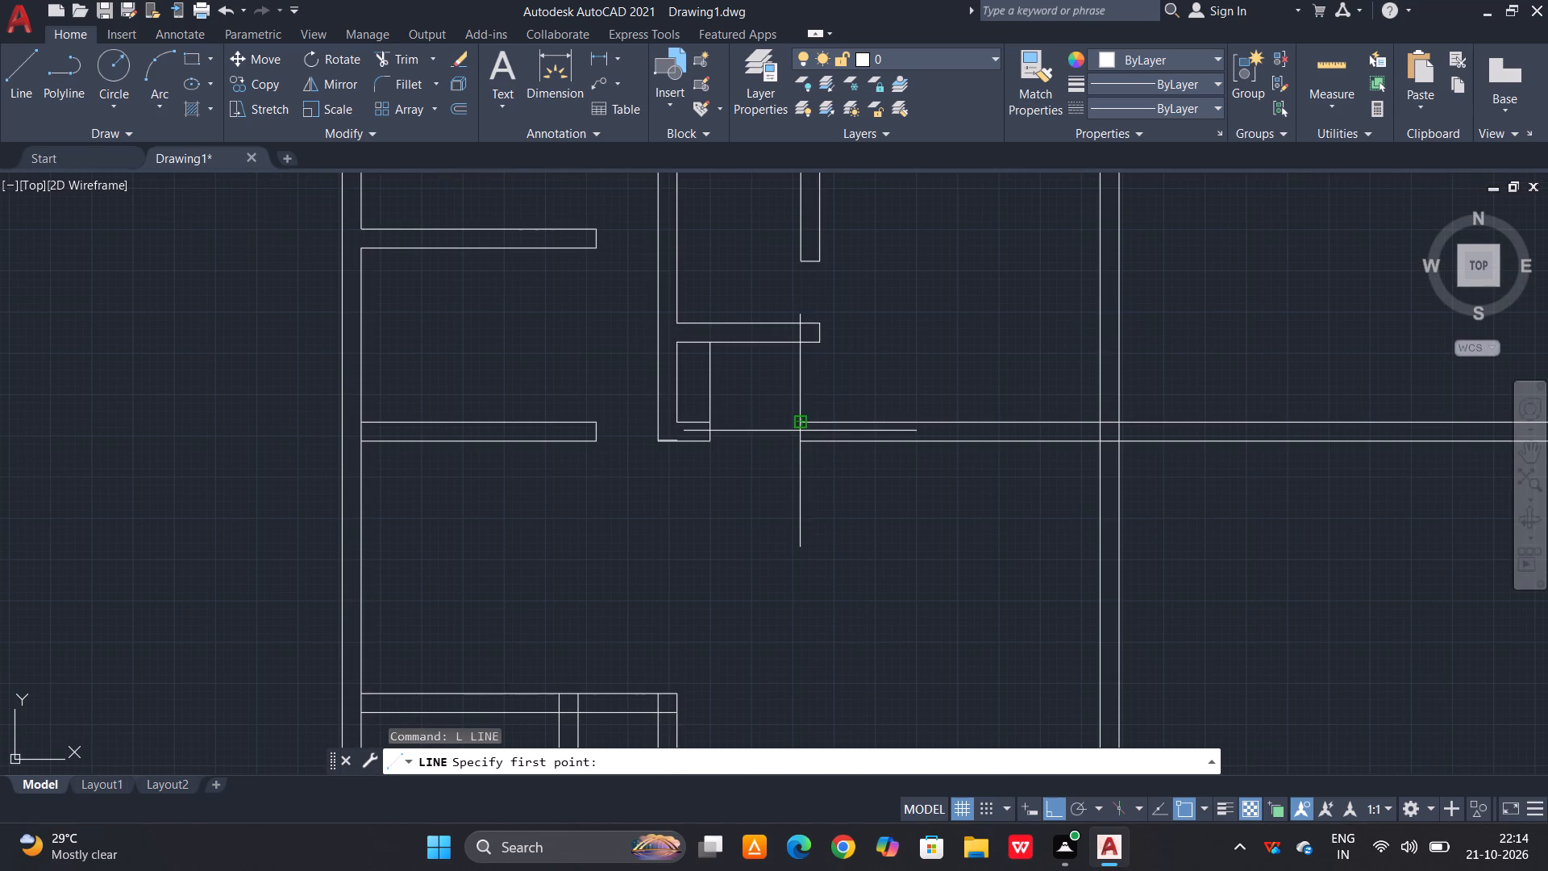
click(801, 425)
click(801, 448)
key(space)
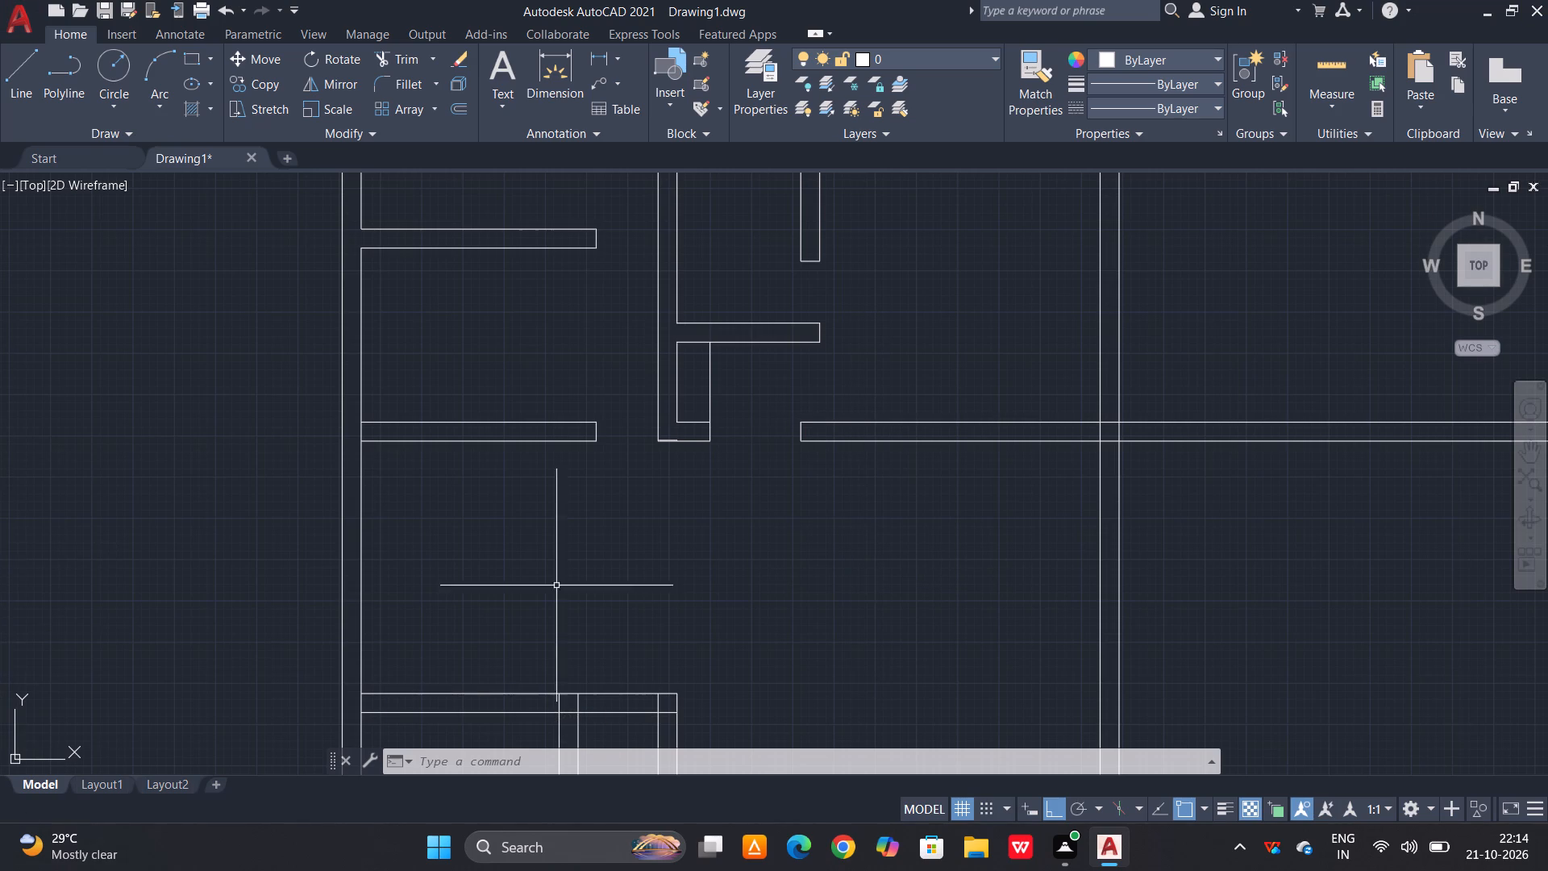
Delete the two tiny leftover lines at the bottom end of the trimmed middle wall beside the small duct.
middle_click(764, 477)
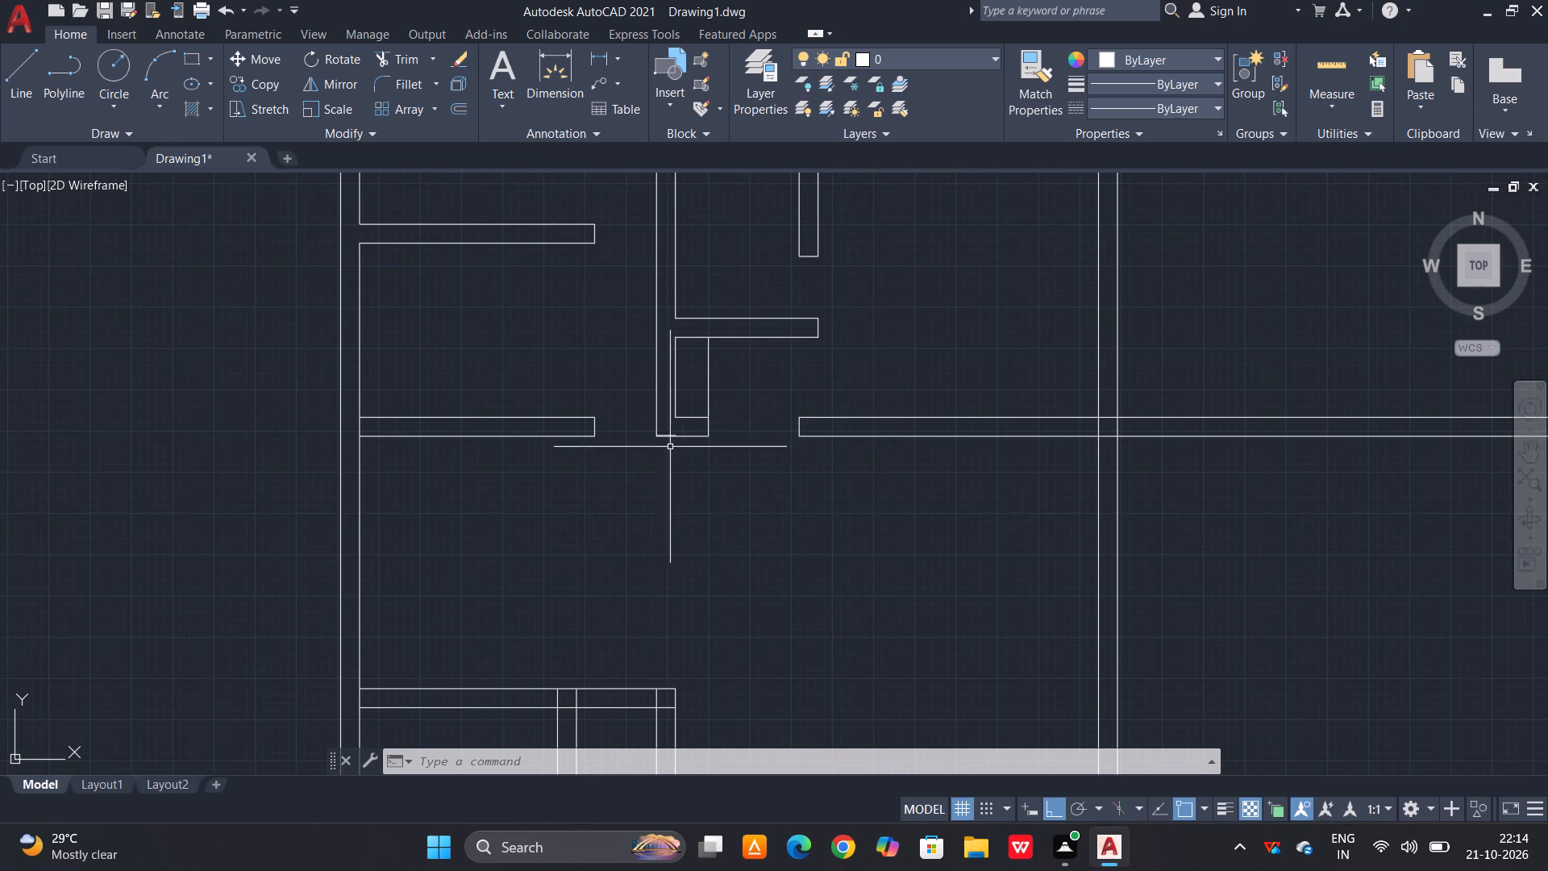
scroll(670, 447, up, 5)
scroll(739, 349, up, 3)
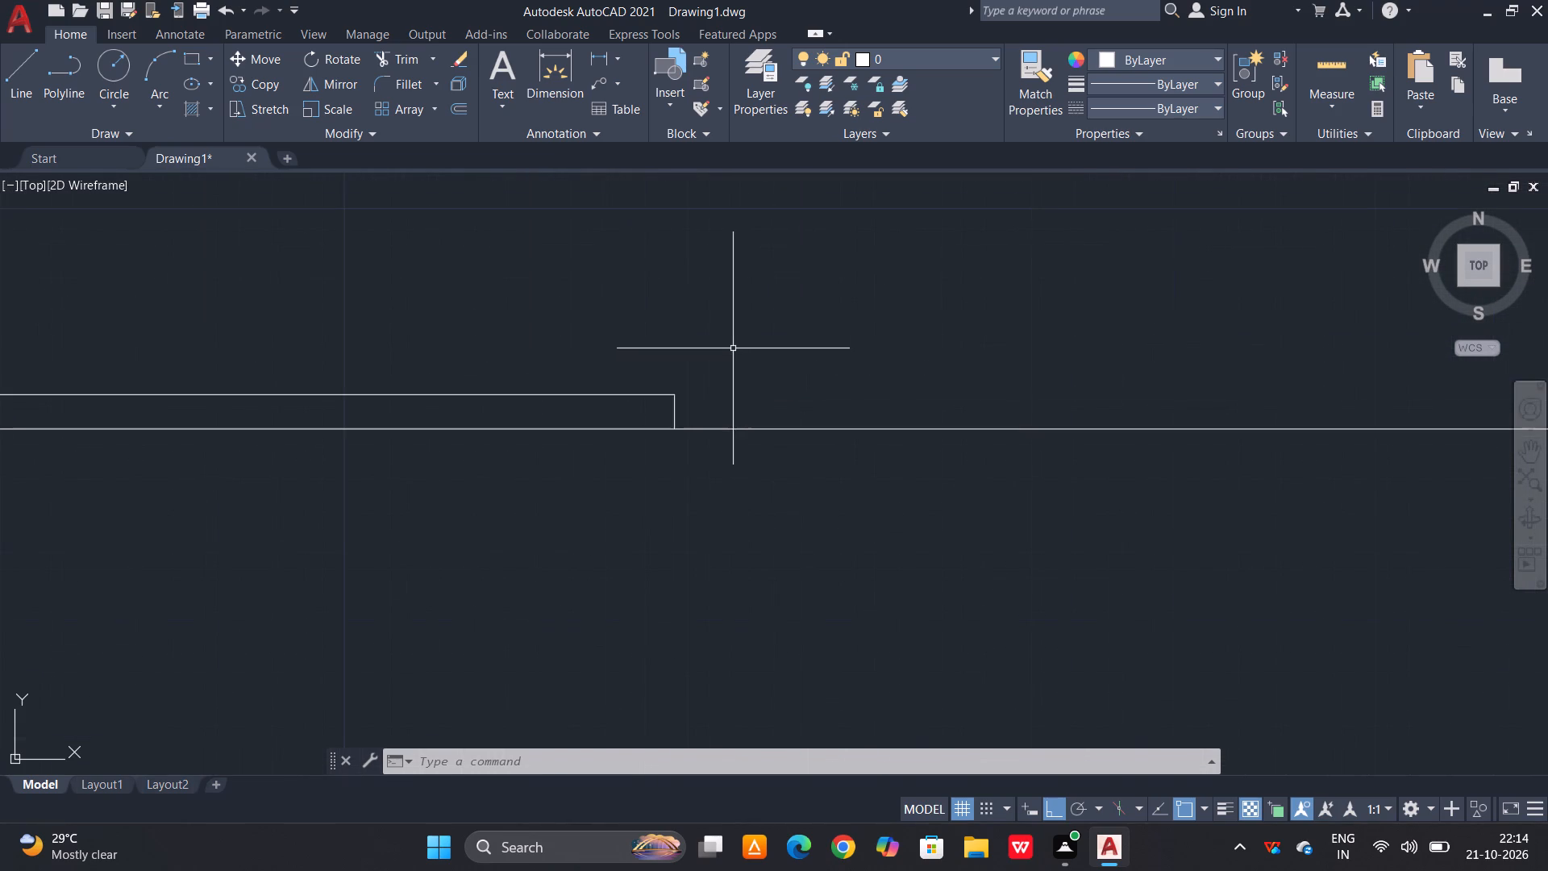
click(732, 348)
click(633, 415)
key(Delete)
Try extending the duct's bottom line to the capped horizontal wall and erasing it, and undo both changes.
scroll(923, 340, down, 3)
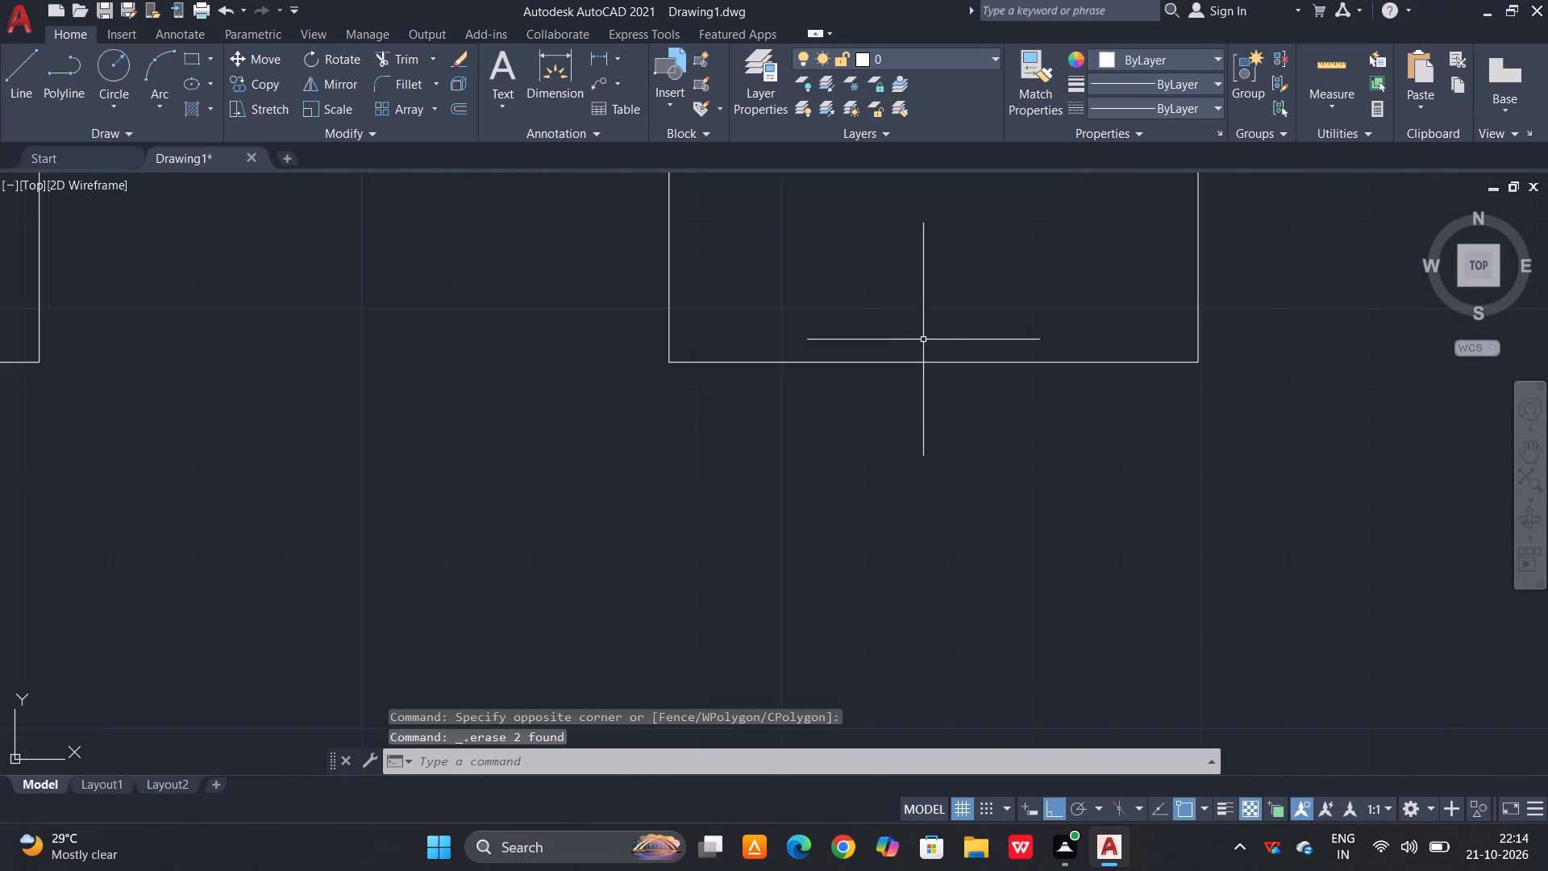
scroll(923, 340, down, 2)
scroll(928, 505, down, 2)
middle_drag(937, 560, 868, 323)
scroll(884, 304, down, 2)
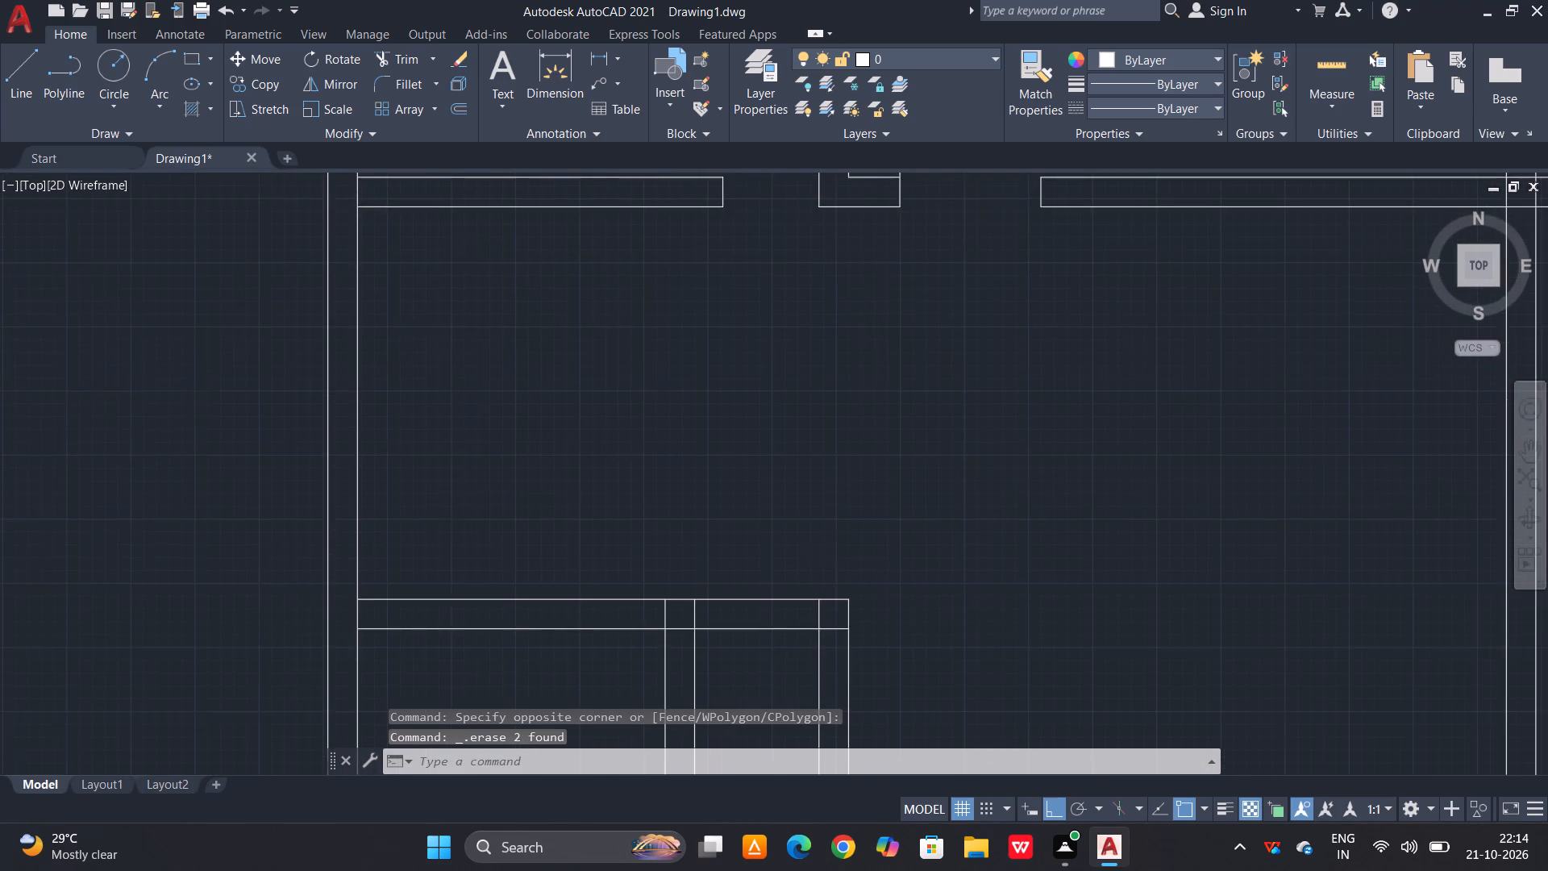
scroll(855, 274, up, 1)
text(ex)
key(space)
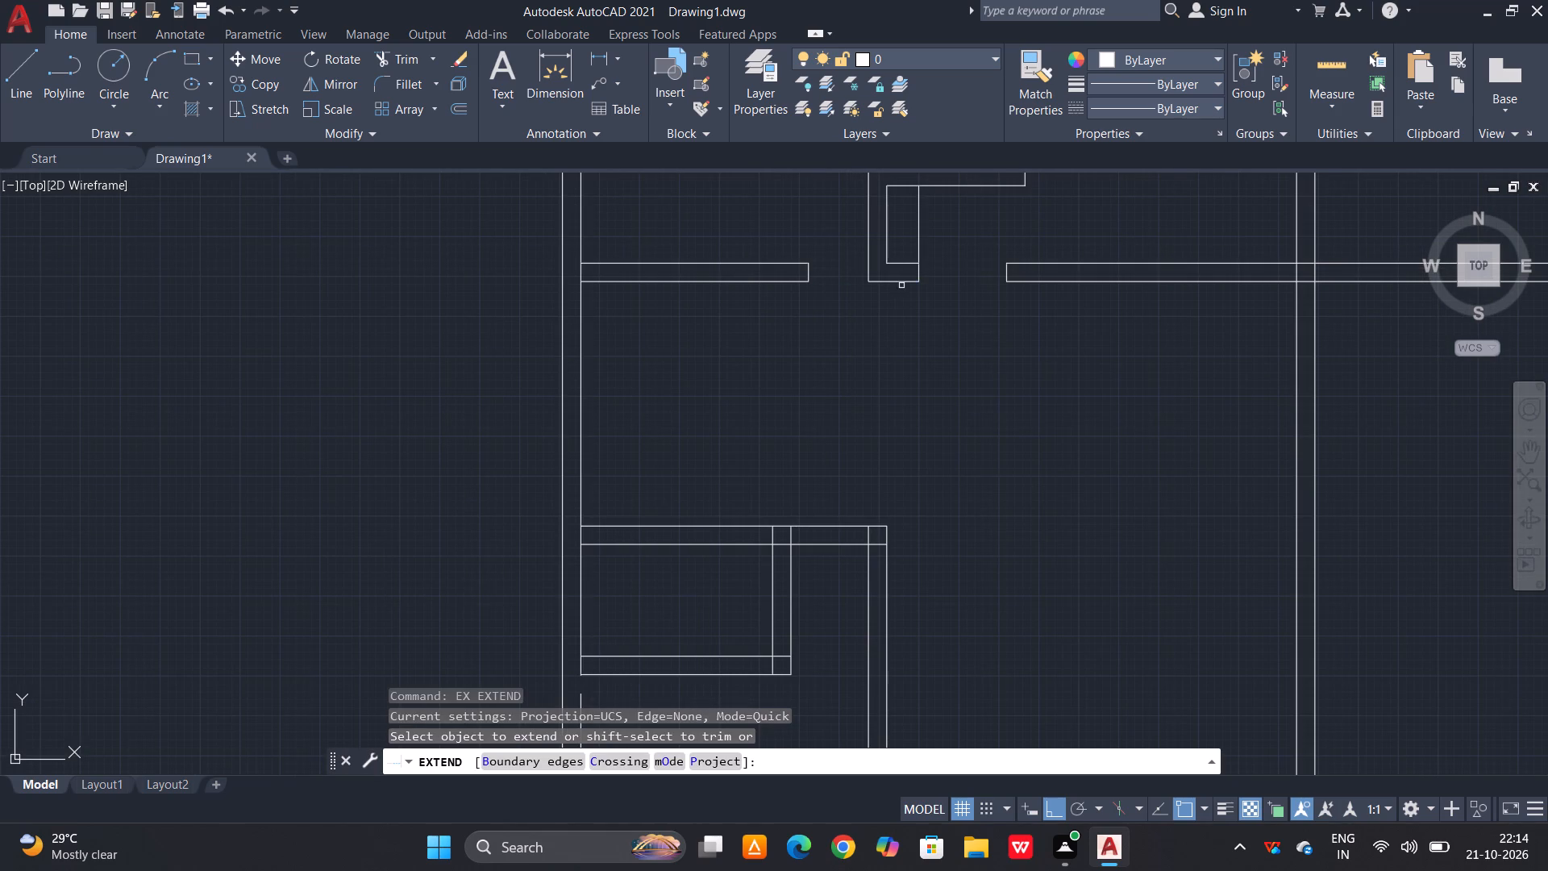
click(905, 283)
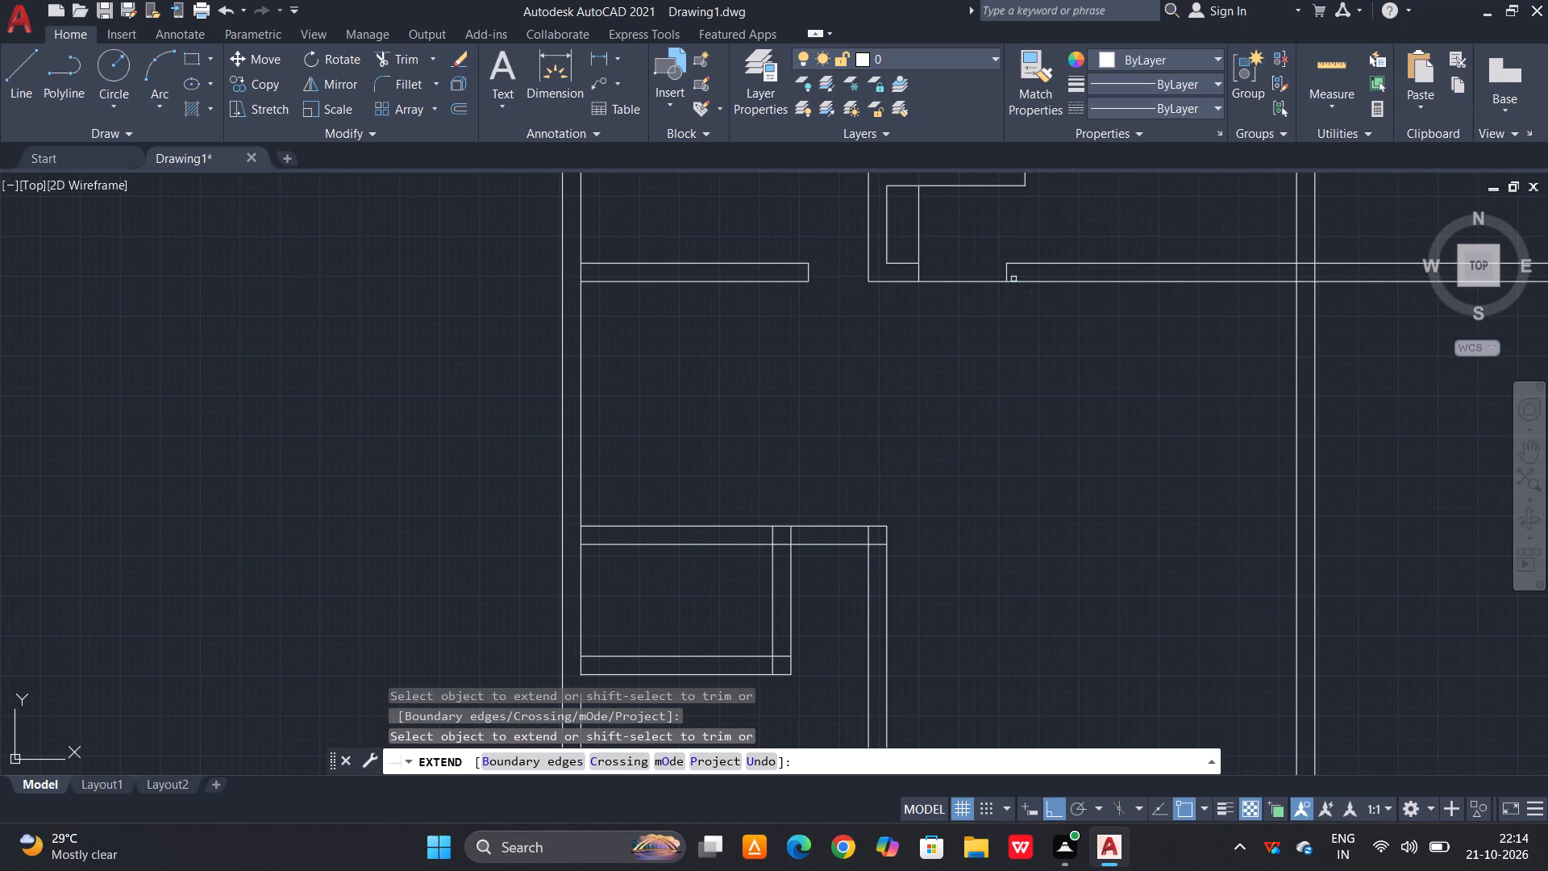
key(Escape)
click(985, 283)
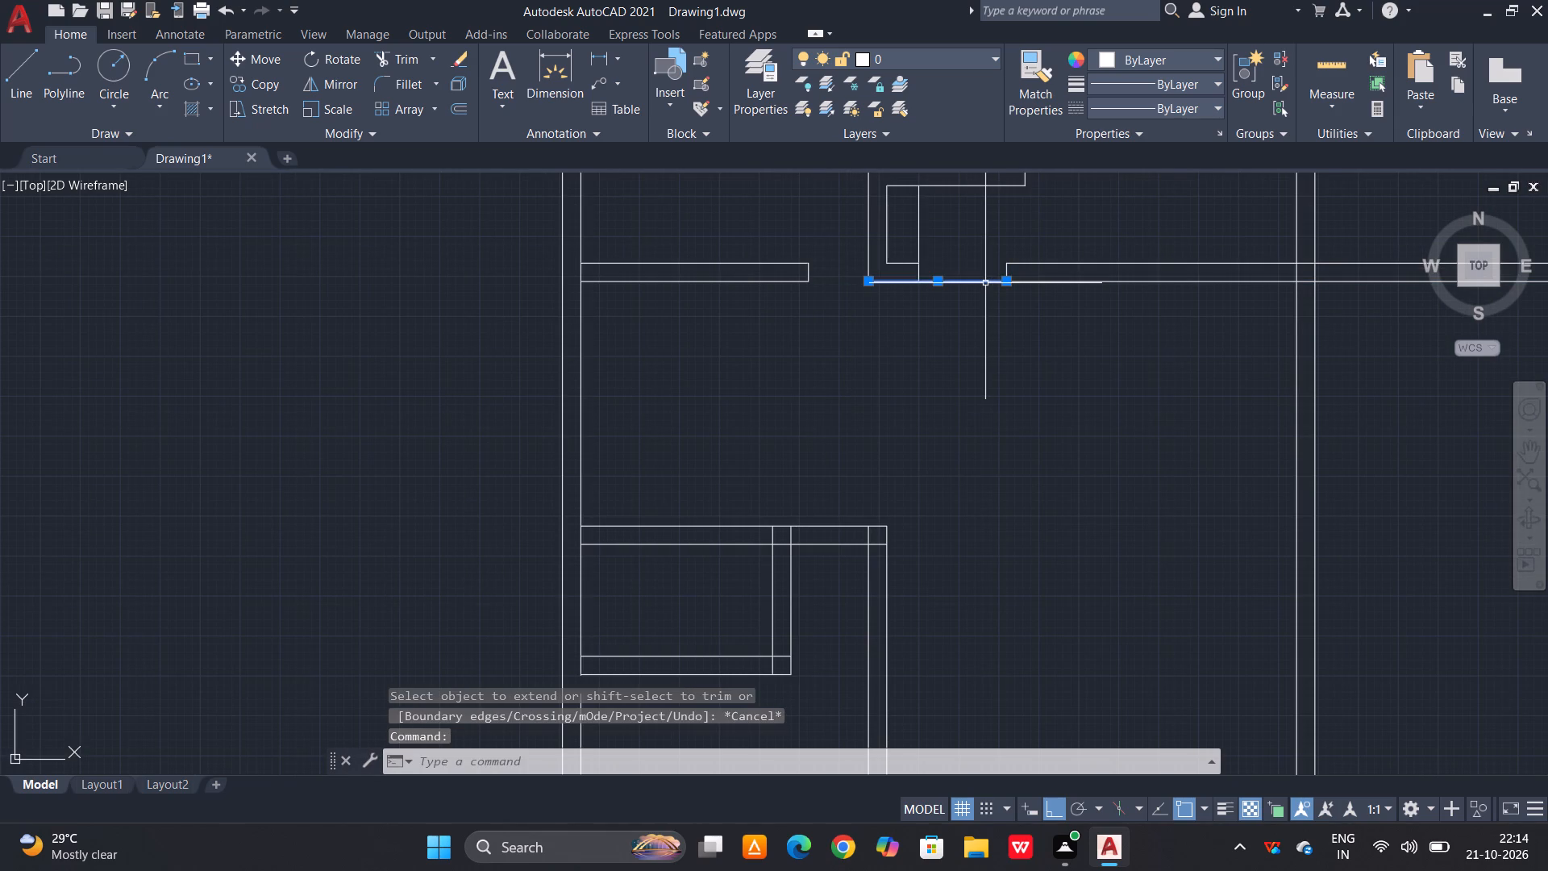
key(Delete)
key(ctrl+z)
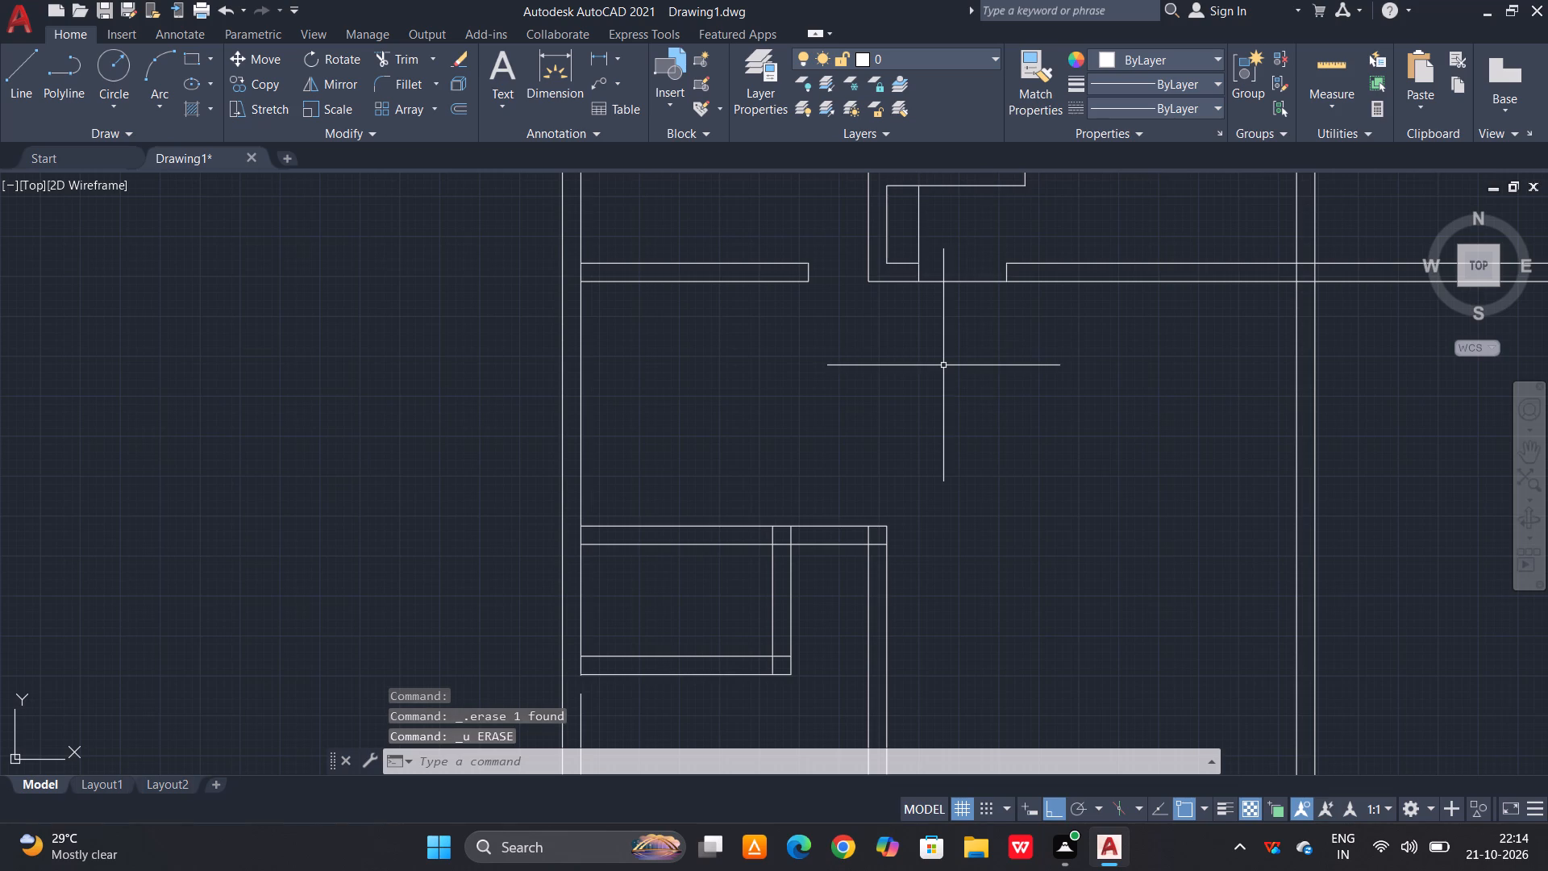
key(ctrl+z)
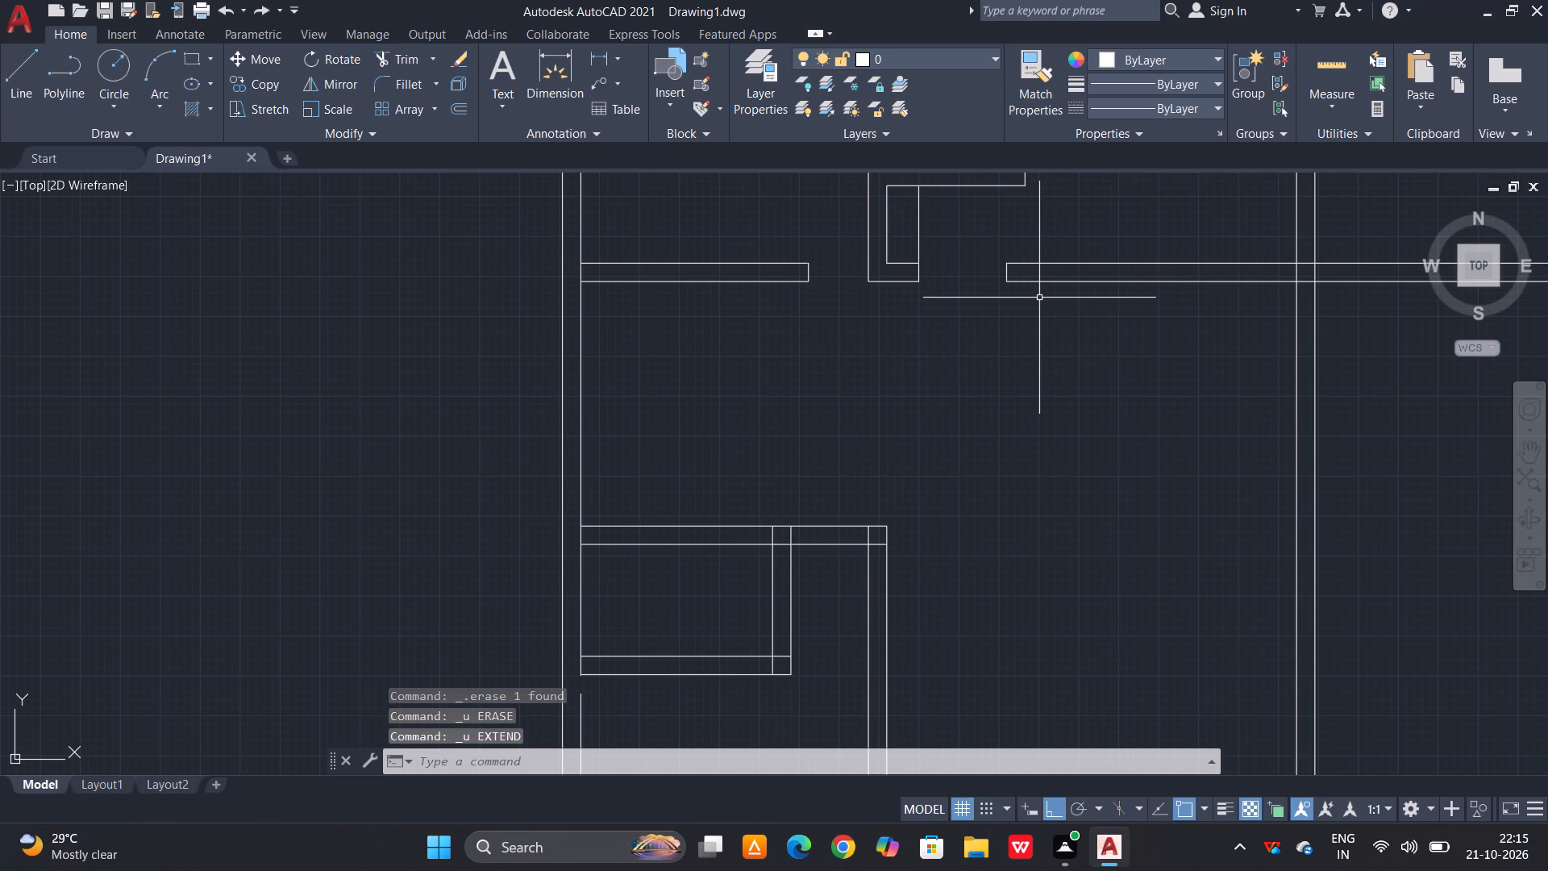
Offset the bottom line of the capped horizontal wall 470 downward.
key(o)
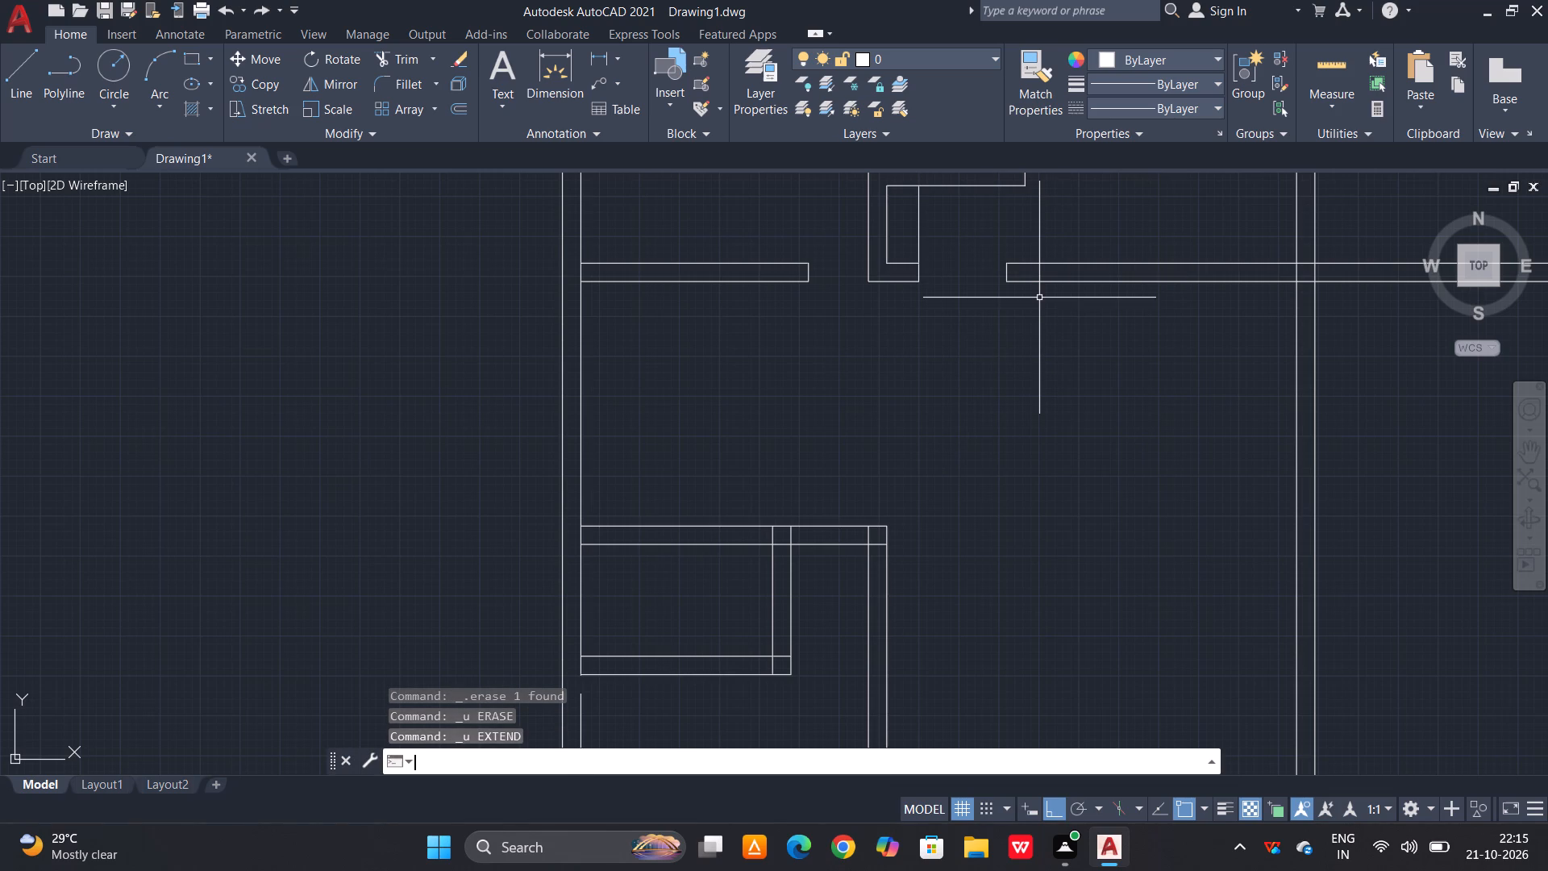
key(space)
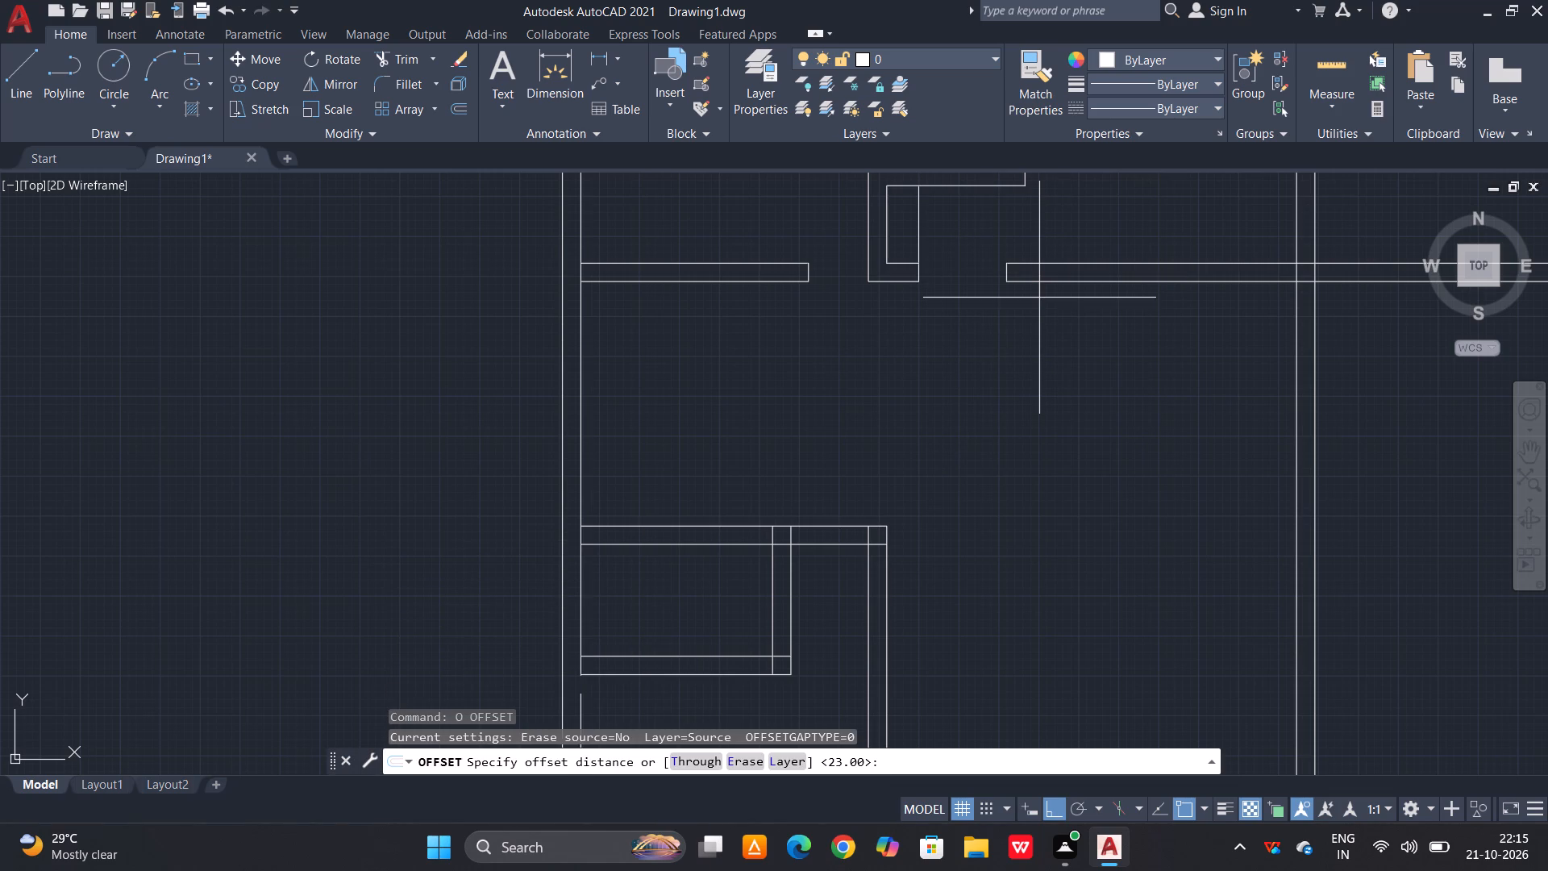
text(470)
key(space)
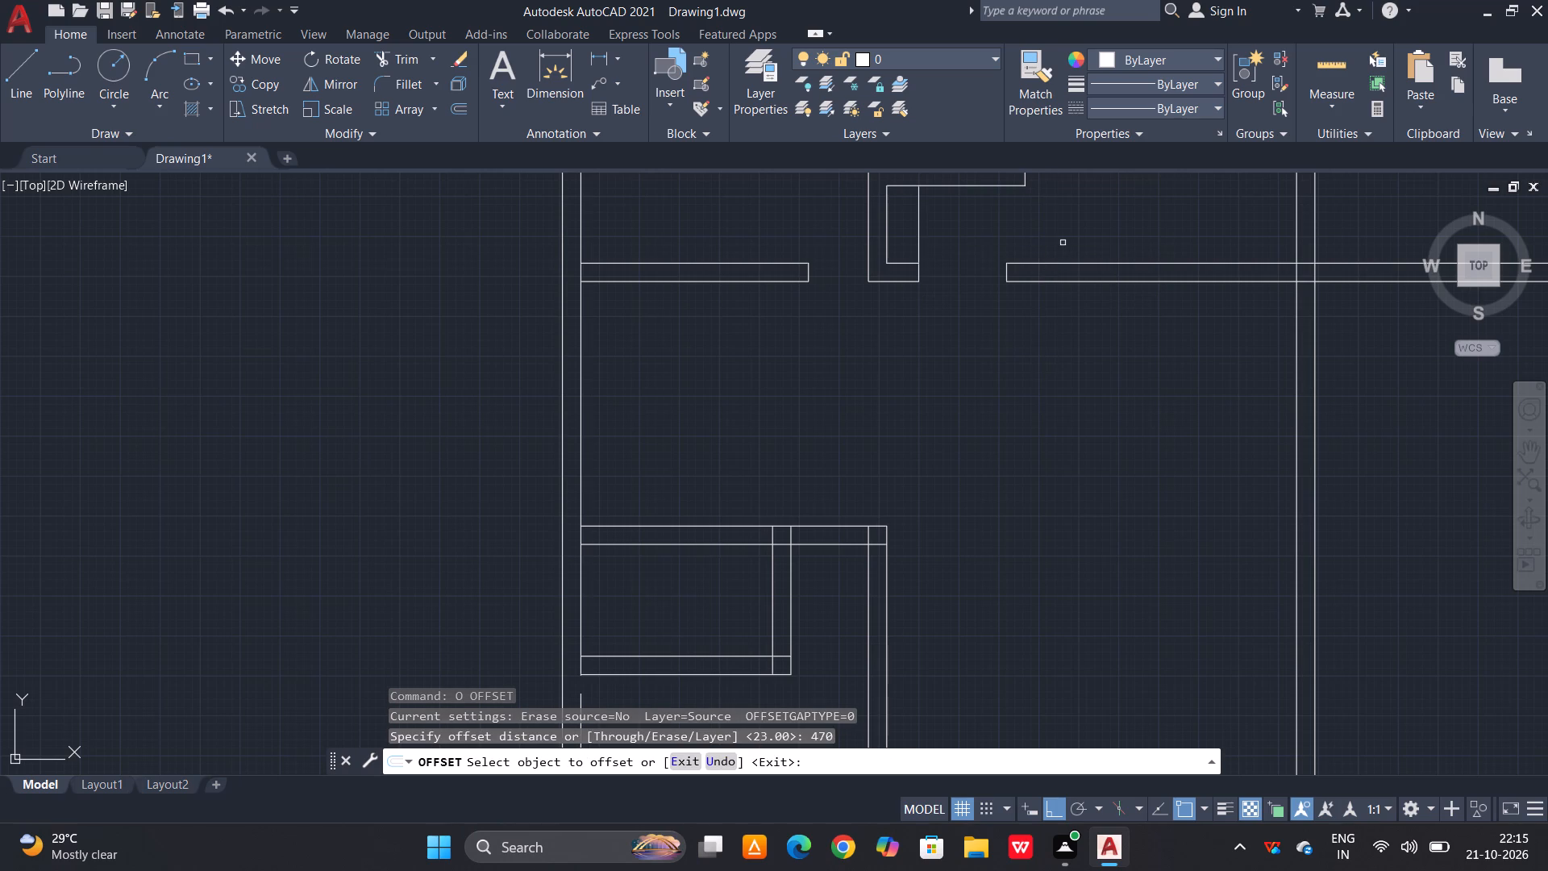
click(1047, 278)
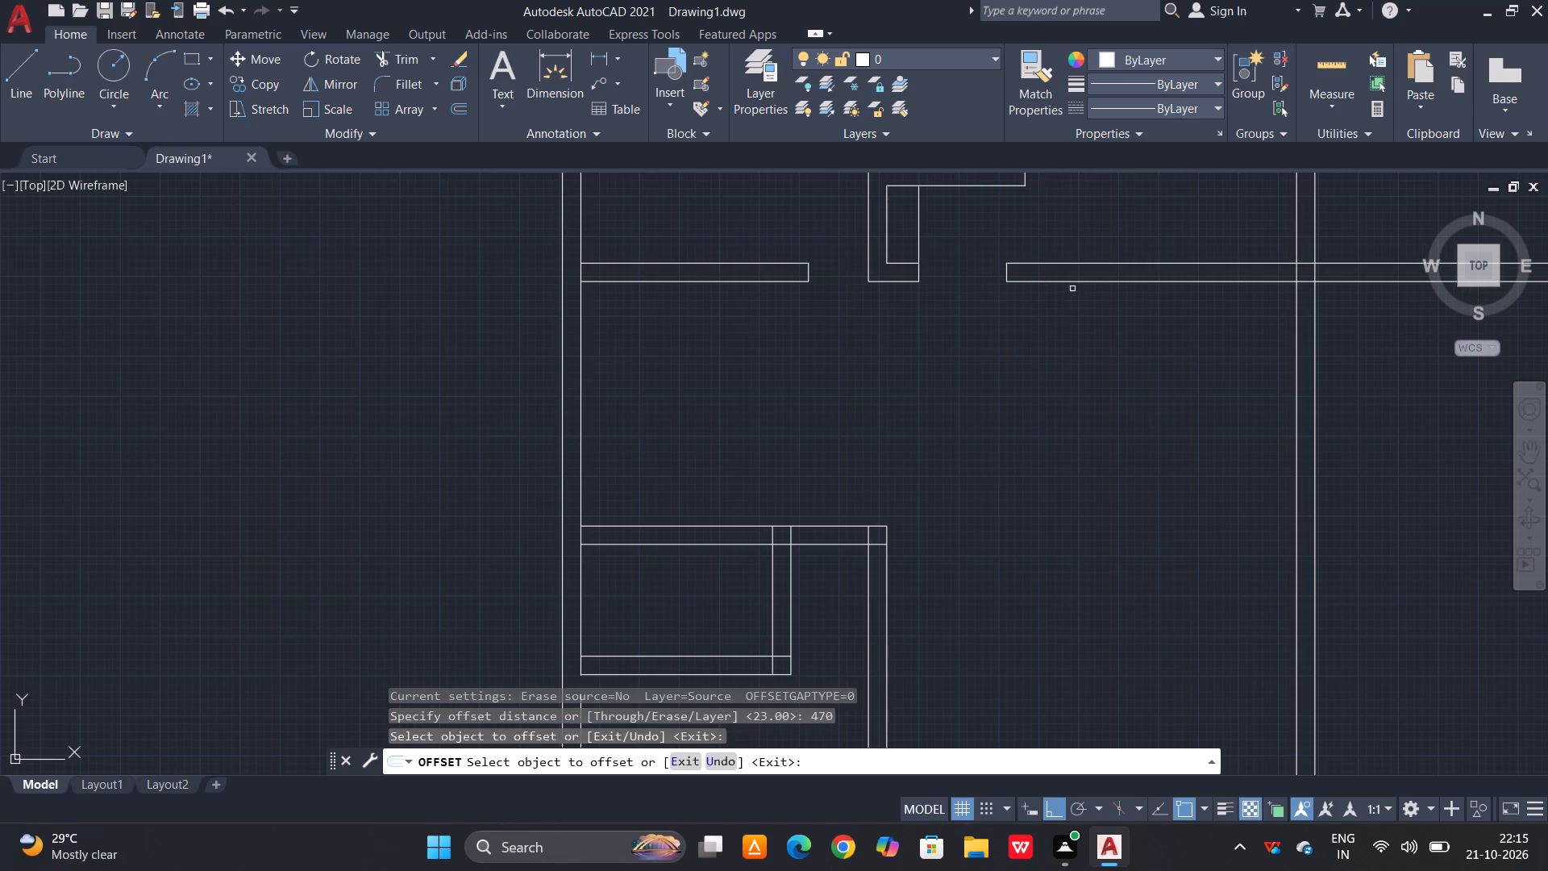
click(1077, 282)
click(1084, 421)
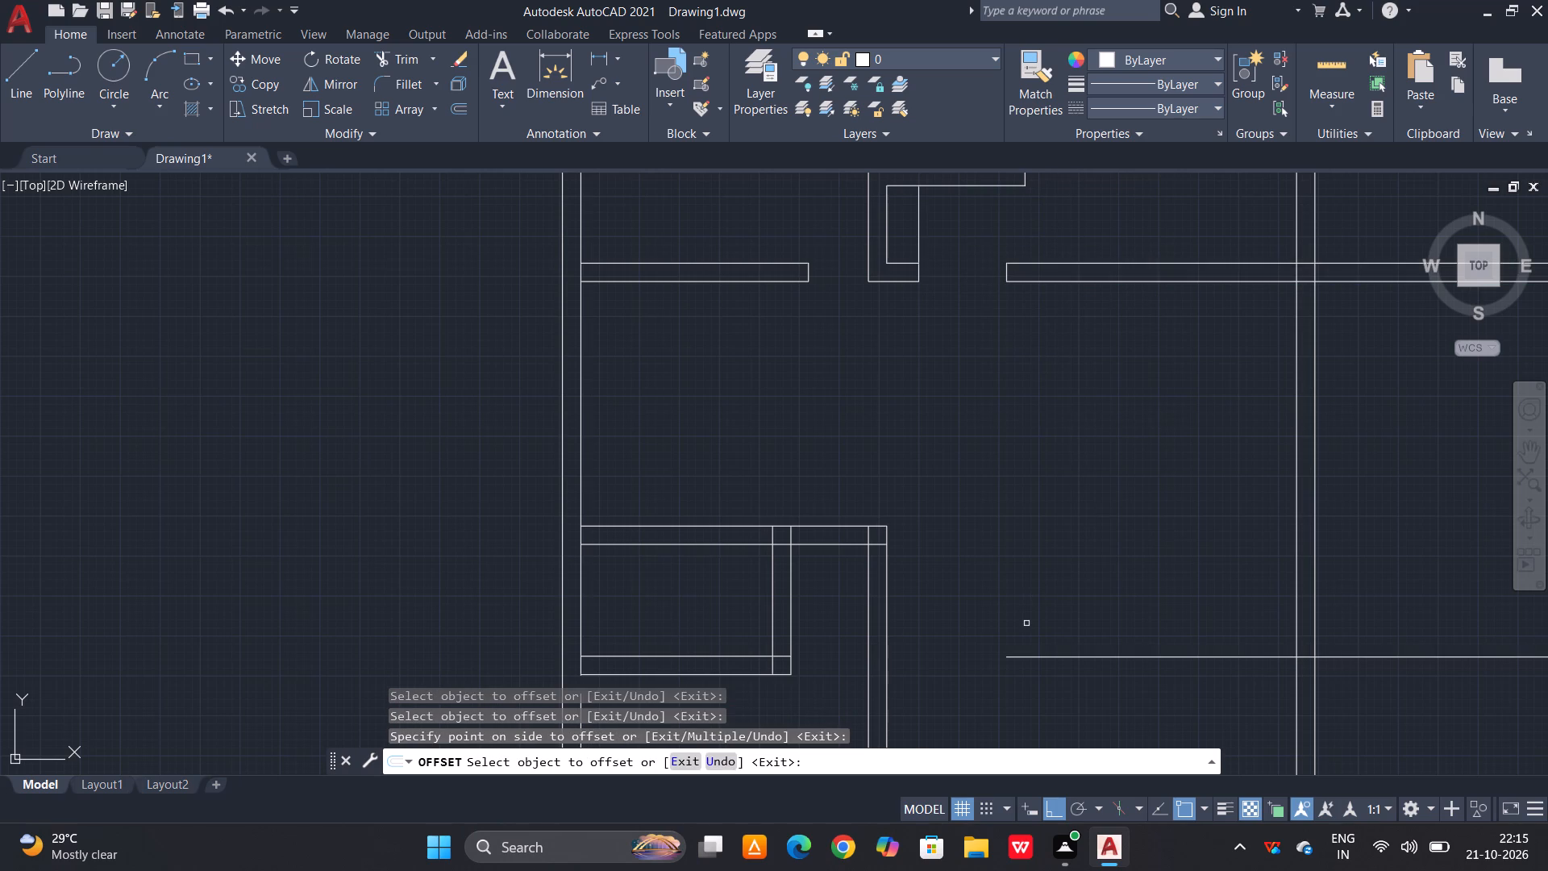
key(Escape)
Extend the new horizontal line's left end to the right line of the middle vertical wall.
text(ex)
key(space)
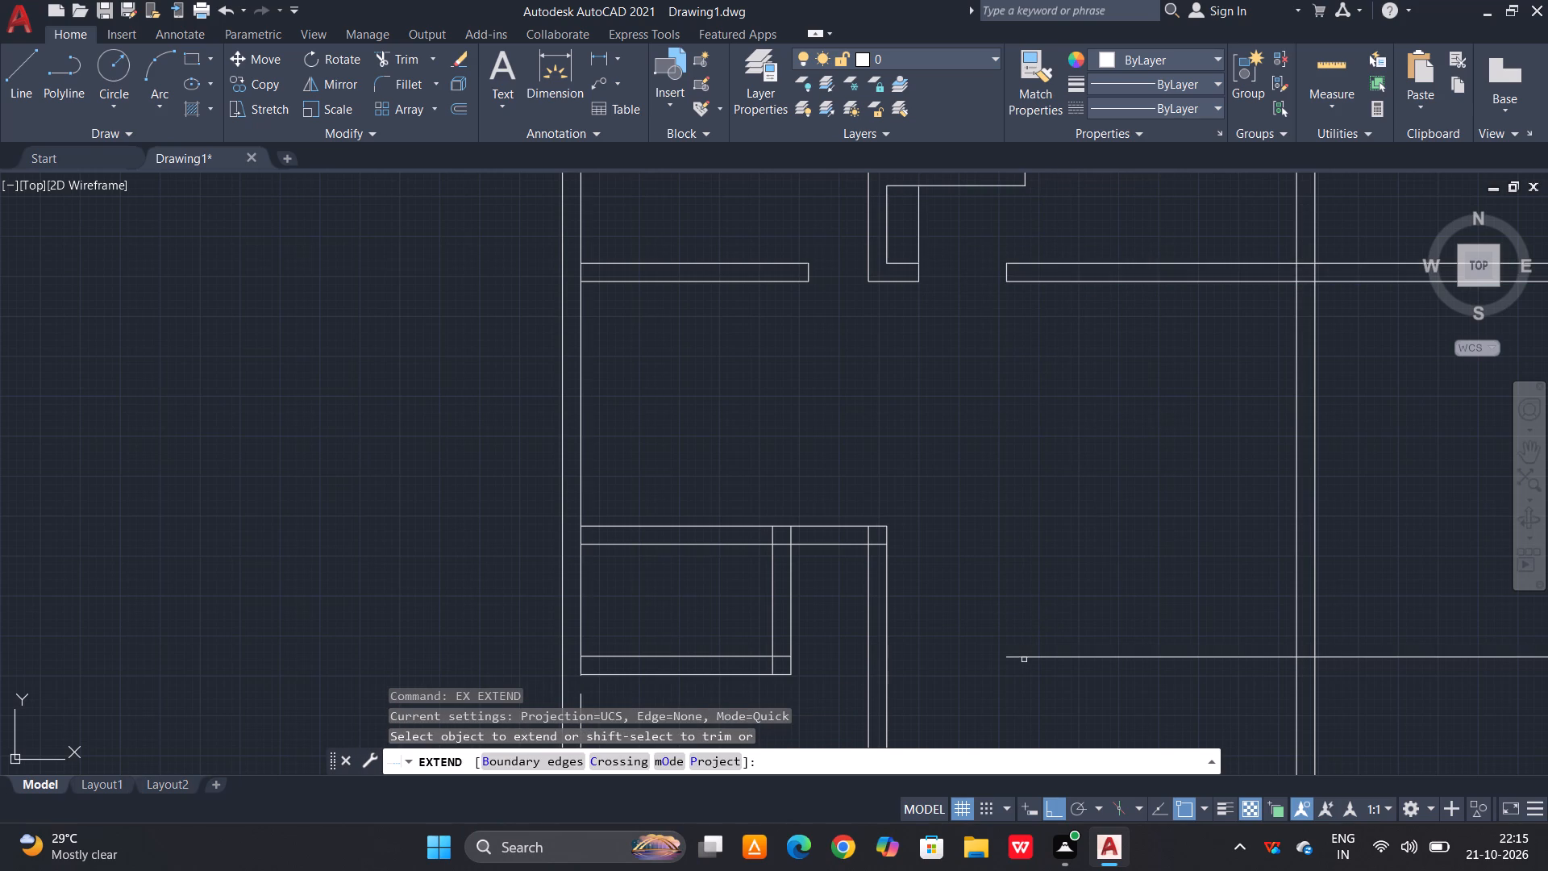
click(1017, 656)
key(Escape)
key(Escape)
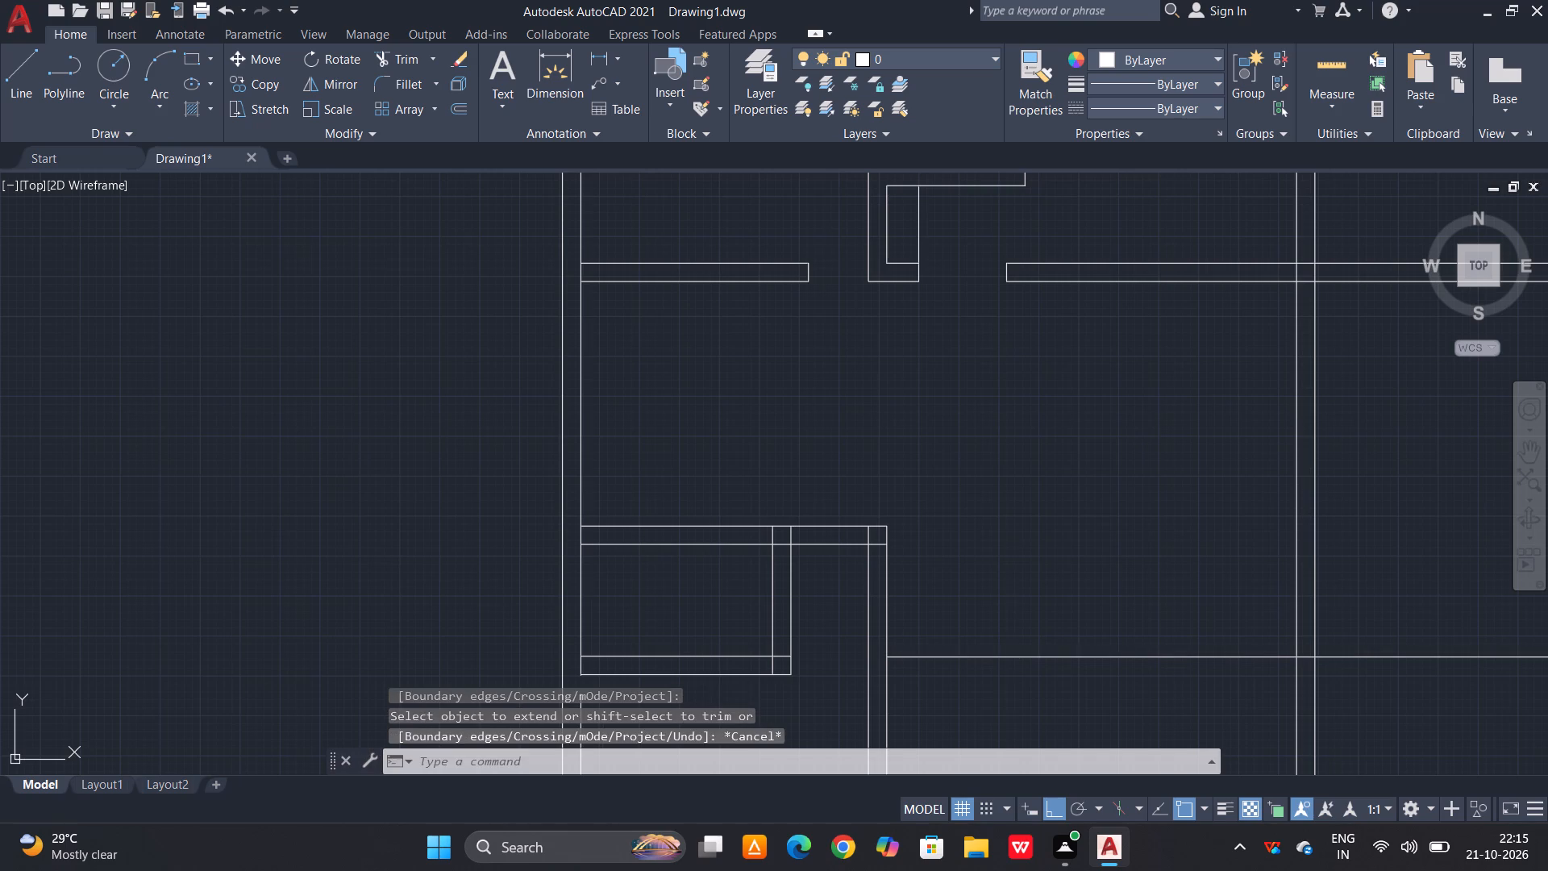
key(i)
key(Escape)
Offset the extended horizontal line 23 downward to form the wall thickness.
text(o)
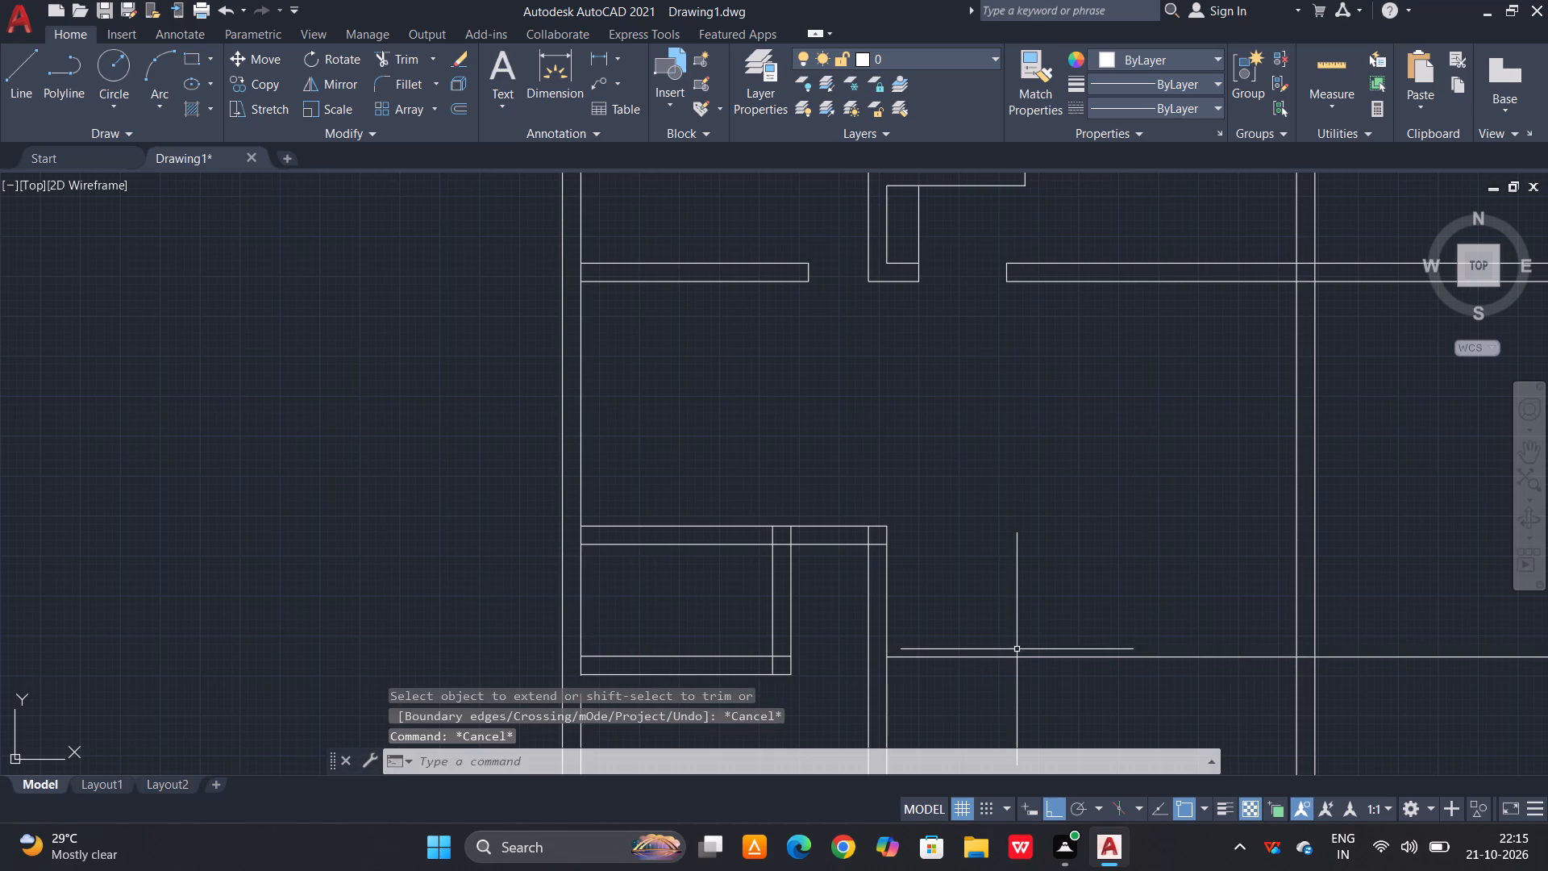
key(space)
text(23)
key(space)
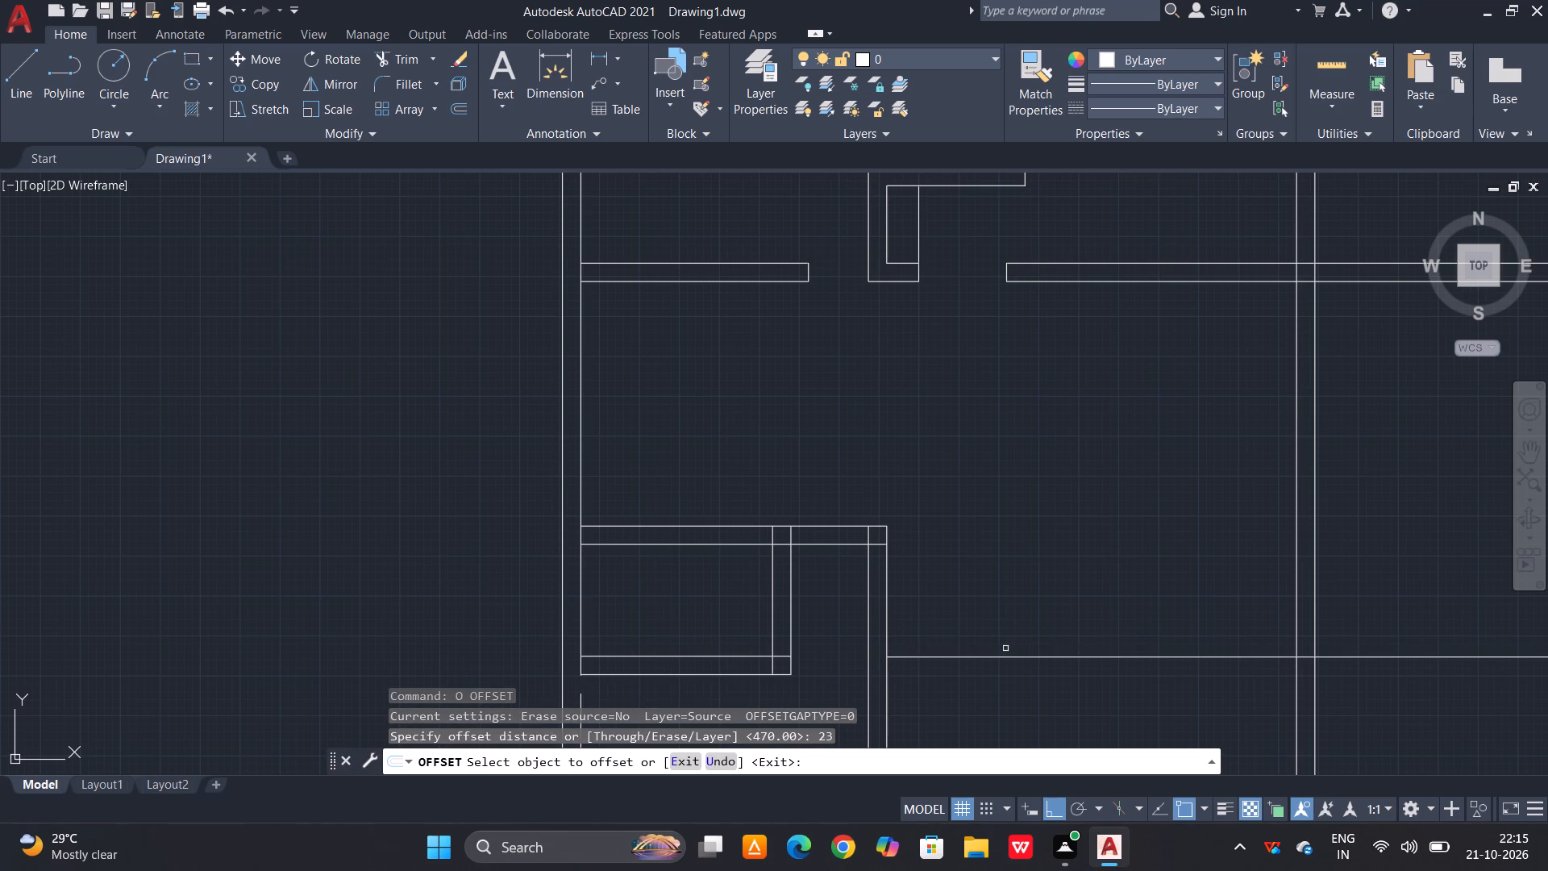
click(1000, 660)
click(990, 674)
key(Escape)
key(Escape)
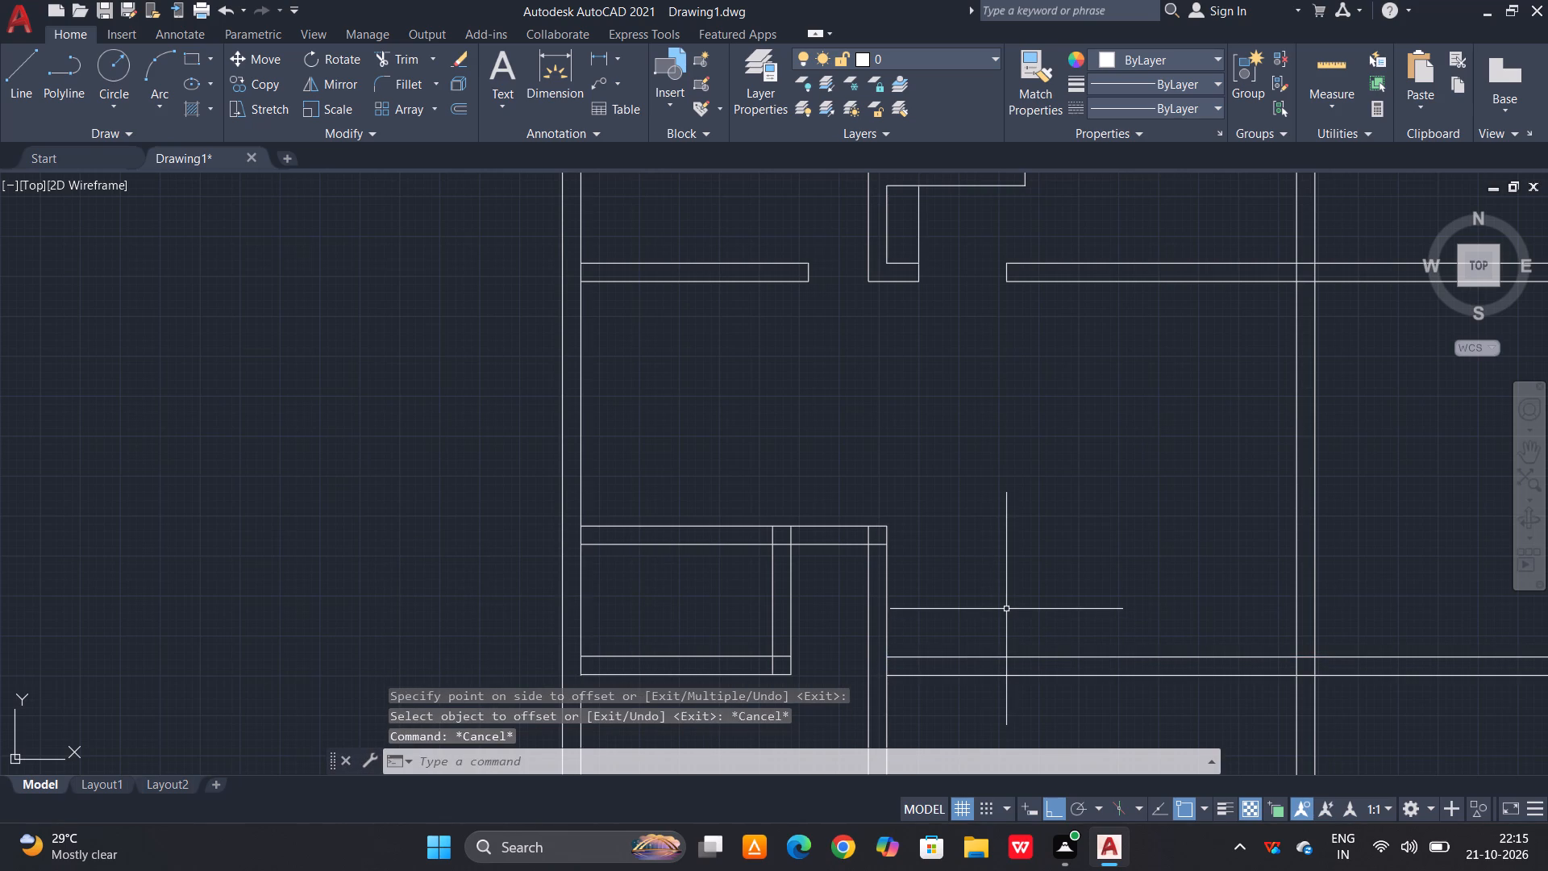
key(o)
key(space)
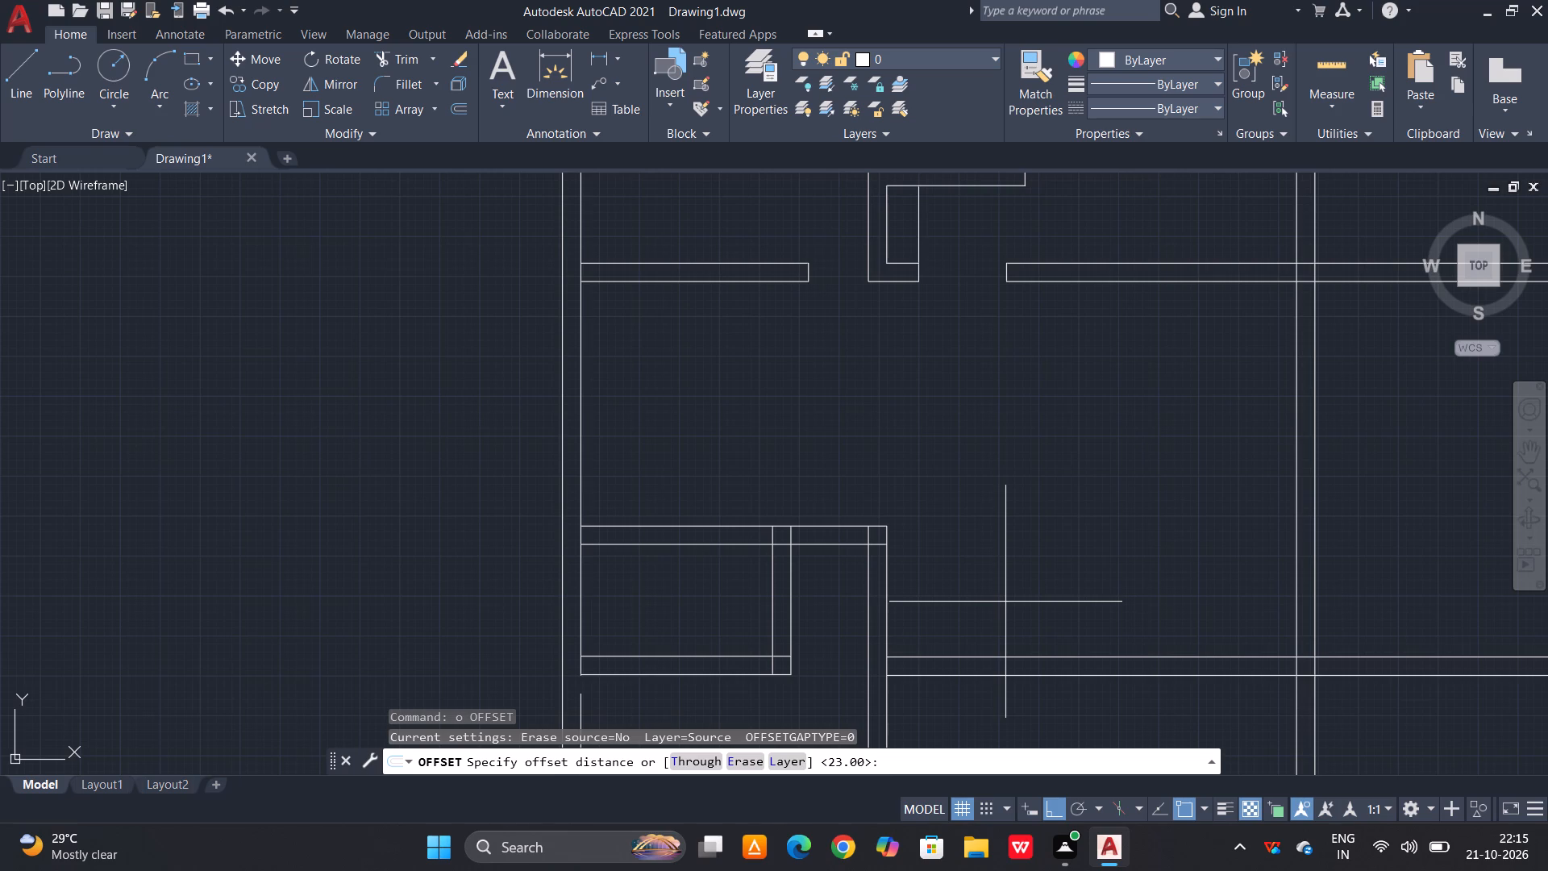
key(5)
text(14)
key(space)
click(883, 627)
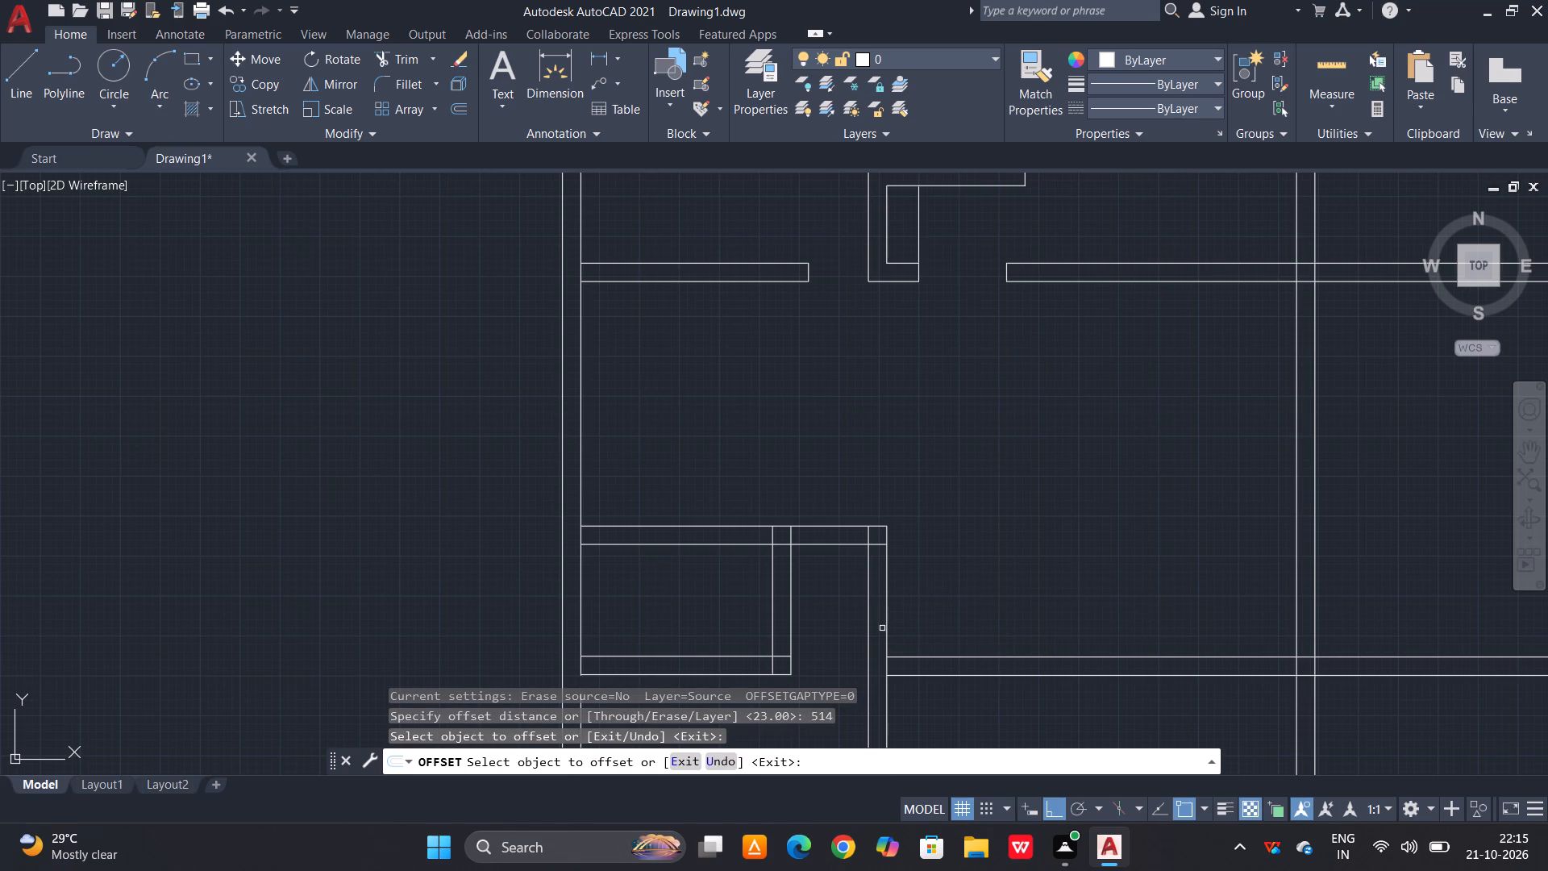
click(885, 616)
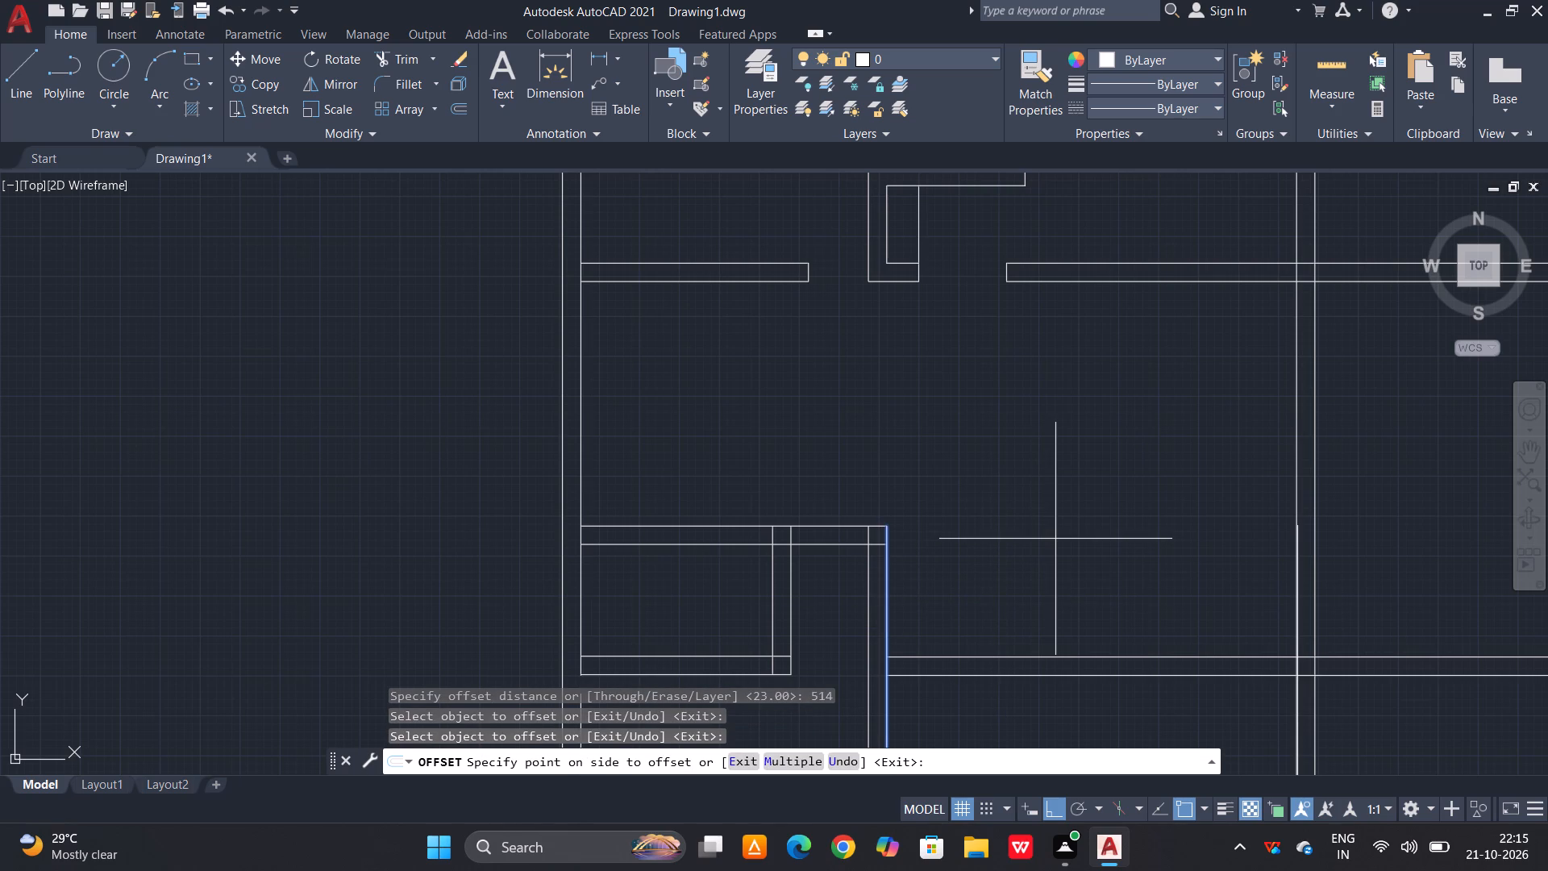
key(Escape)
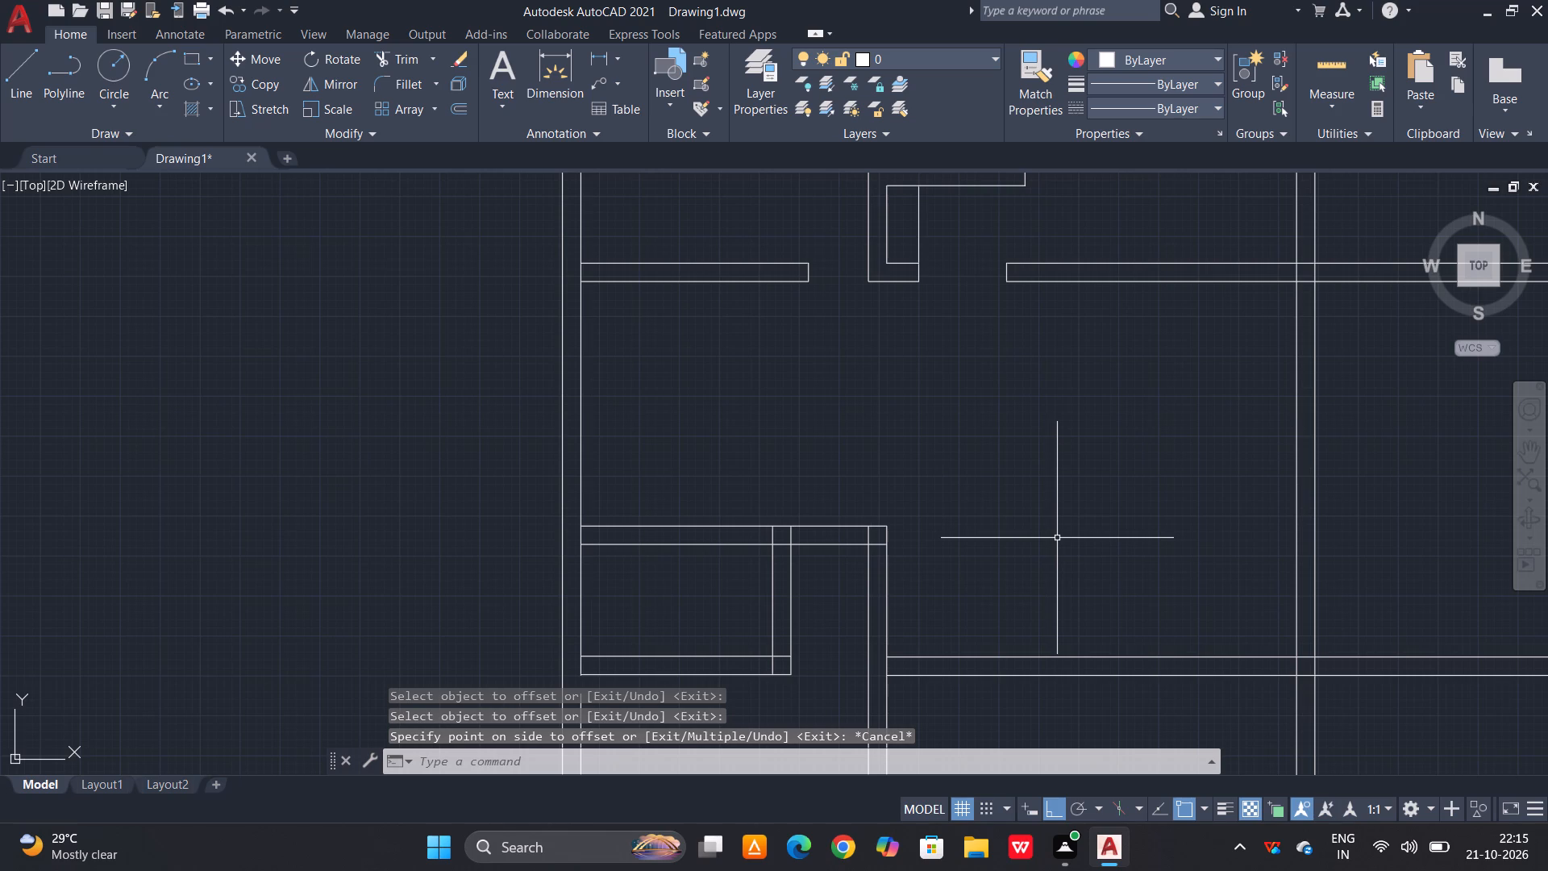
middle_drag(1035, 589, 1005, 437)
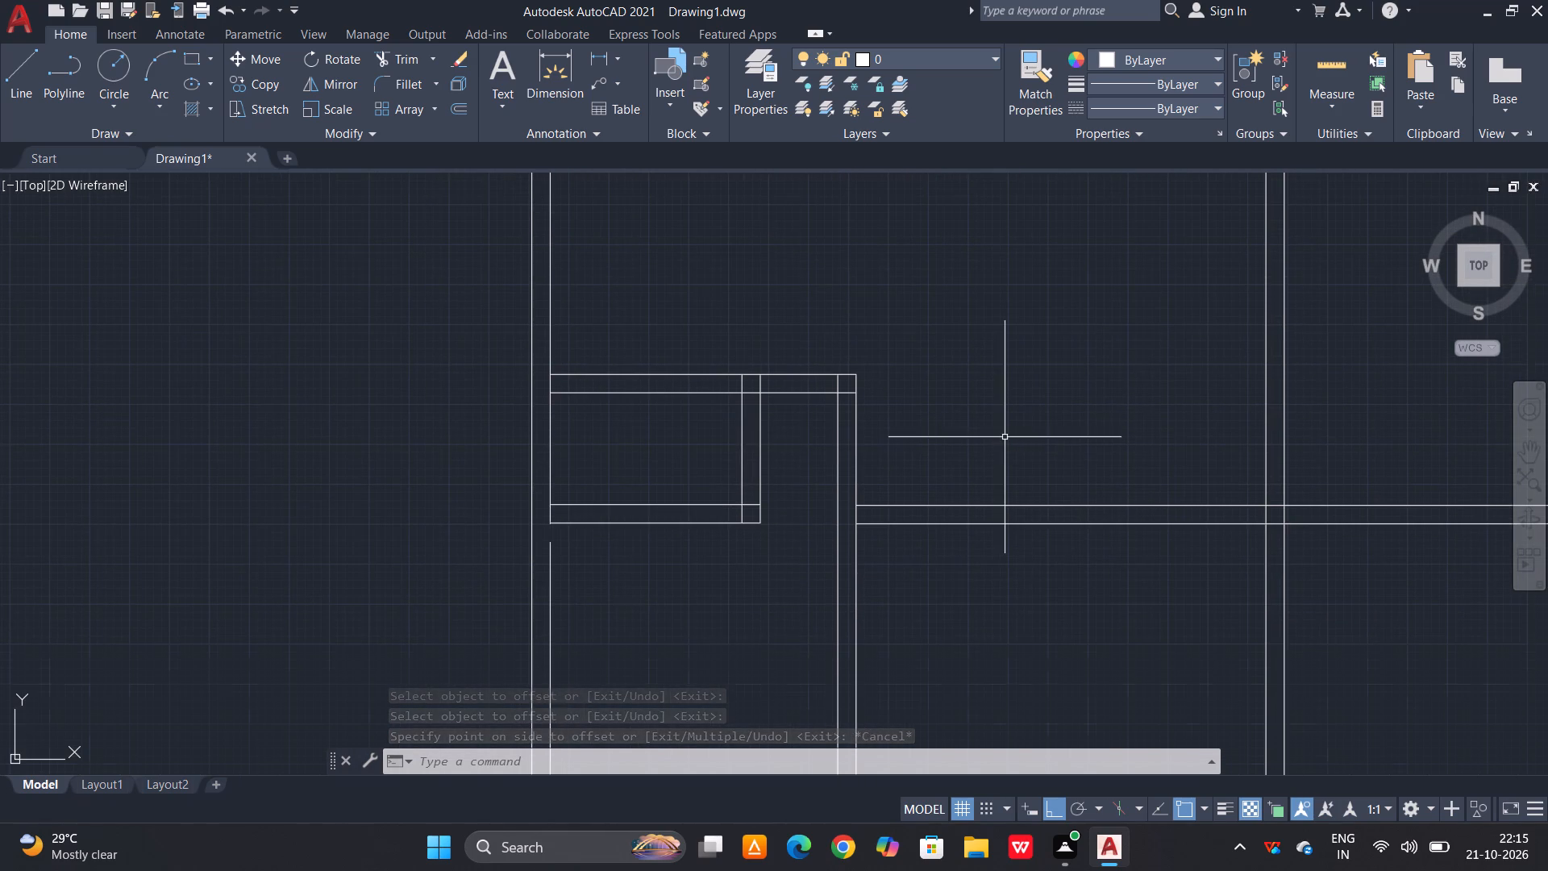
Measure the distance from the new horizontal wall's lower line down to the bottom wall's inner line along the right exterior wall.
middle_drag(1027, 600, 1020, 417)
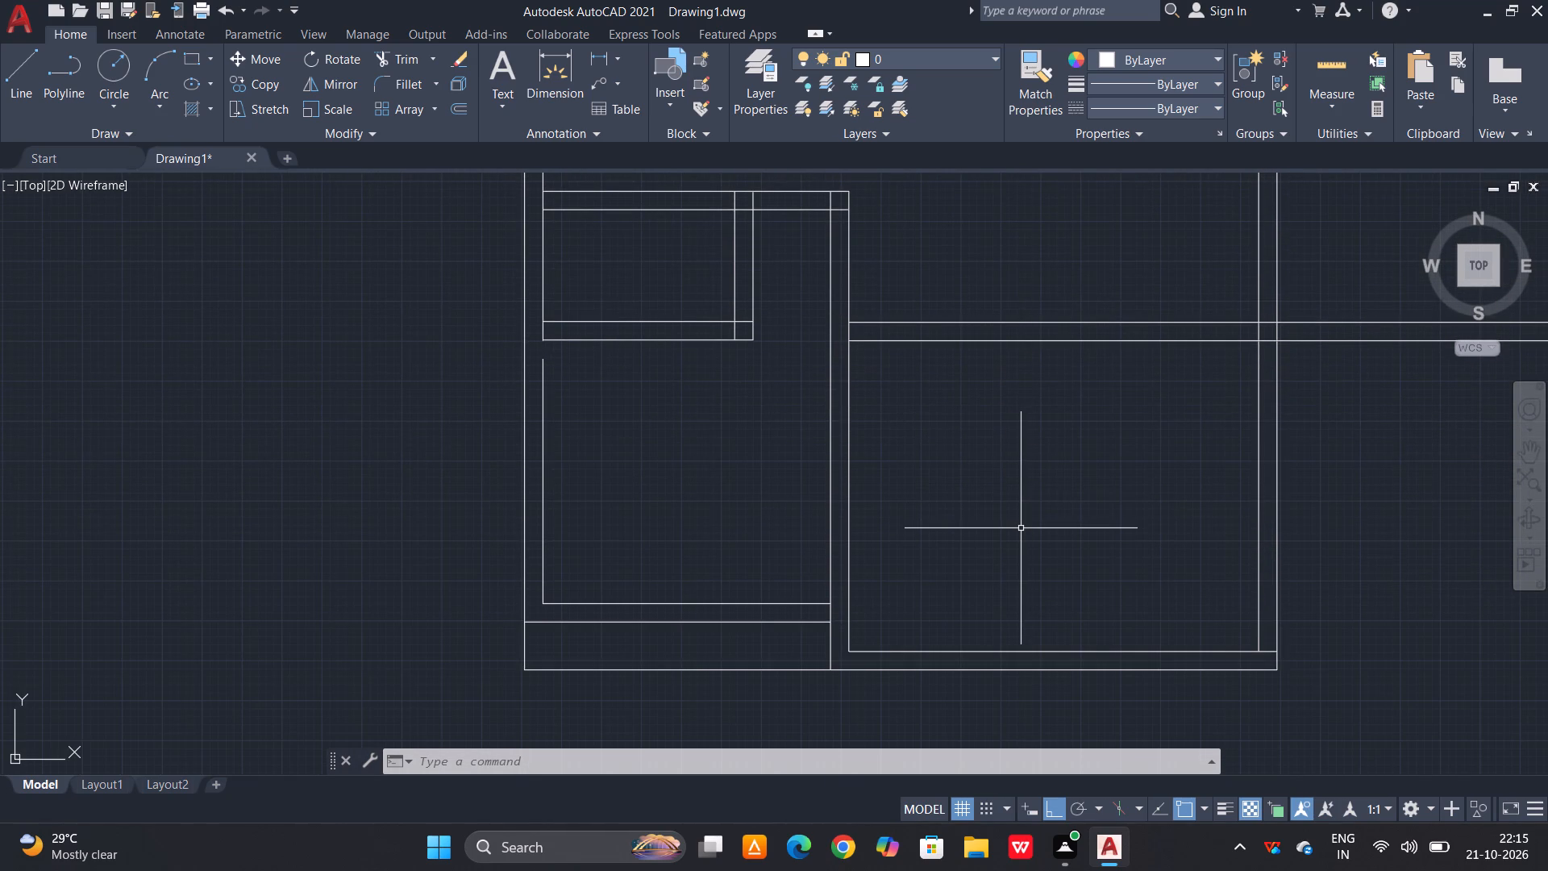
text(dim)
key(space)
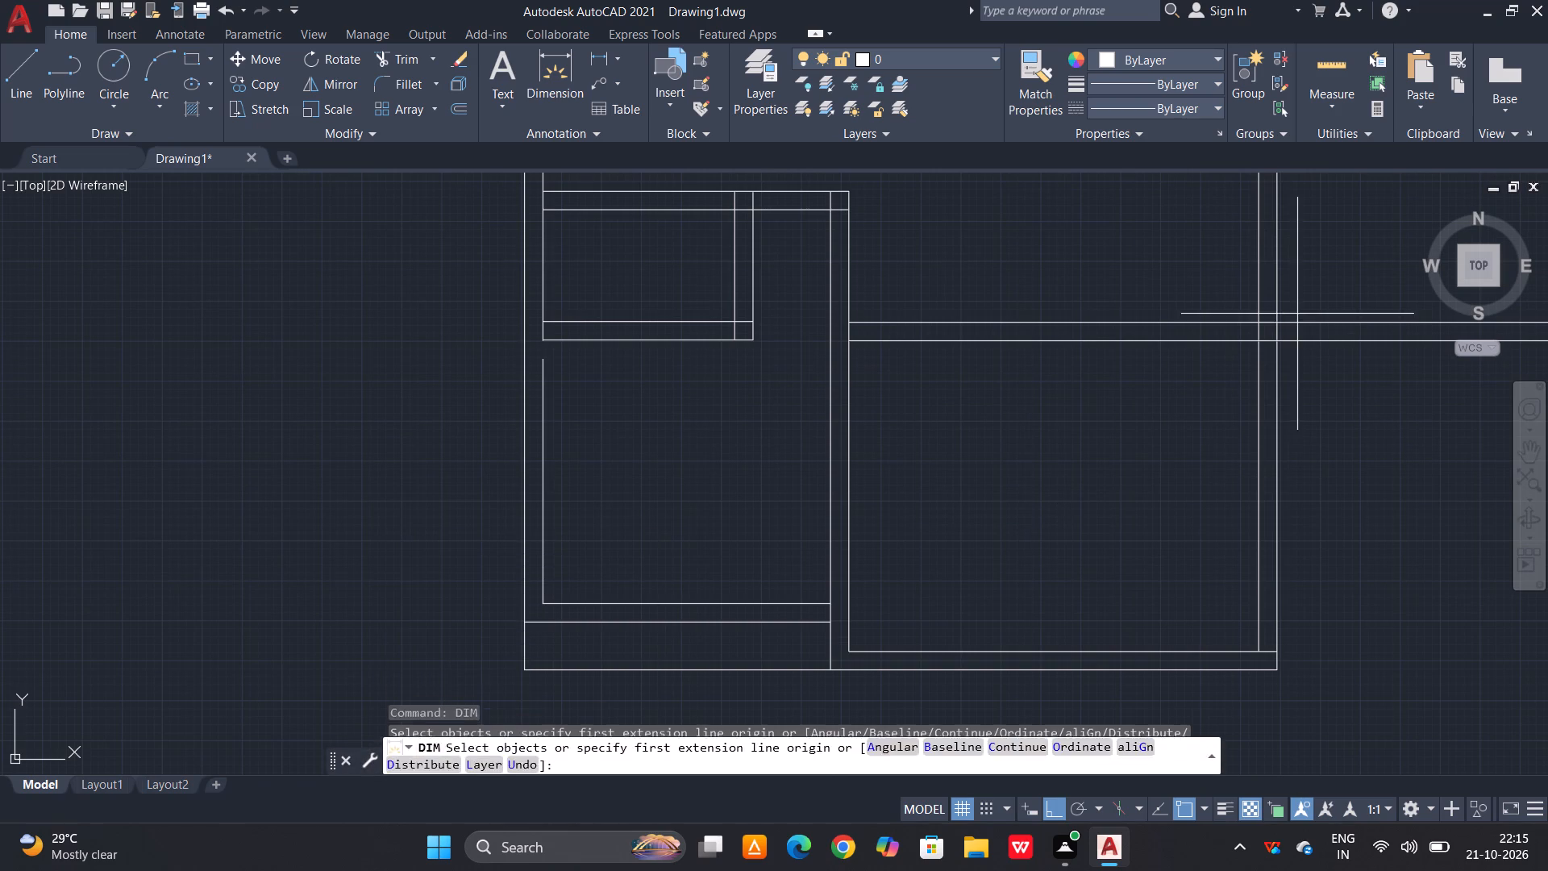
click(1258, 342)
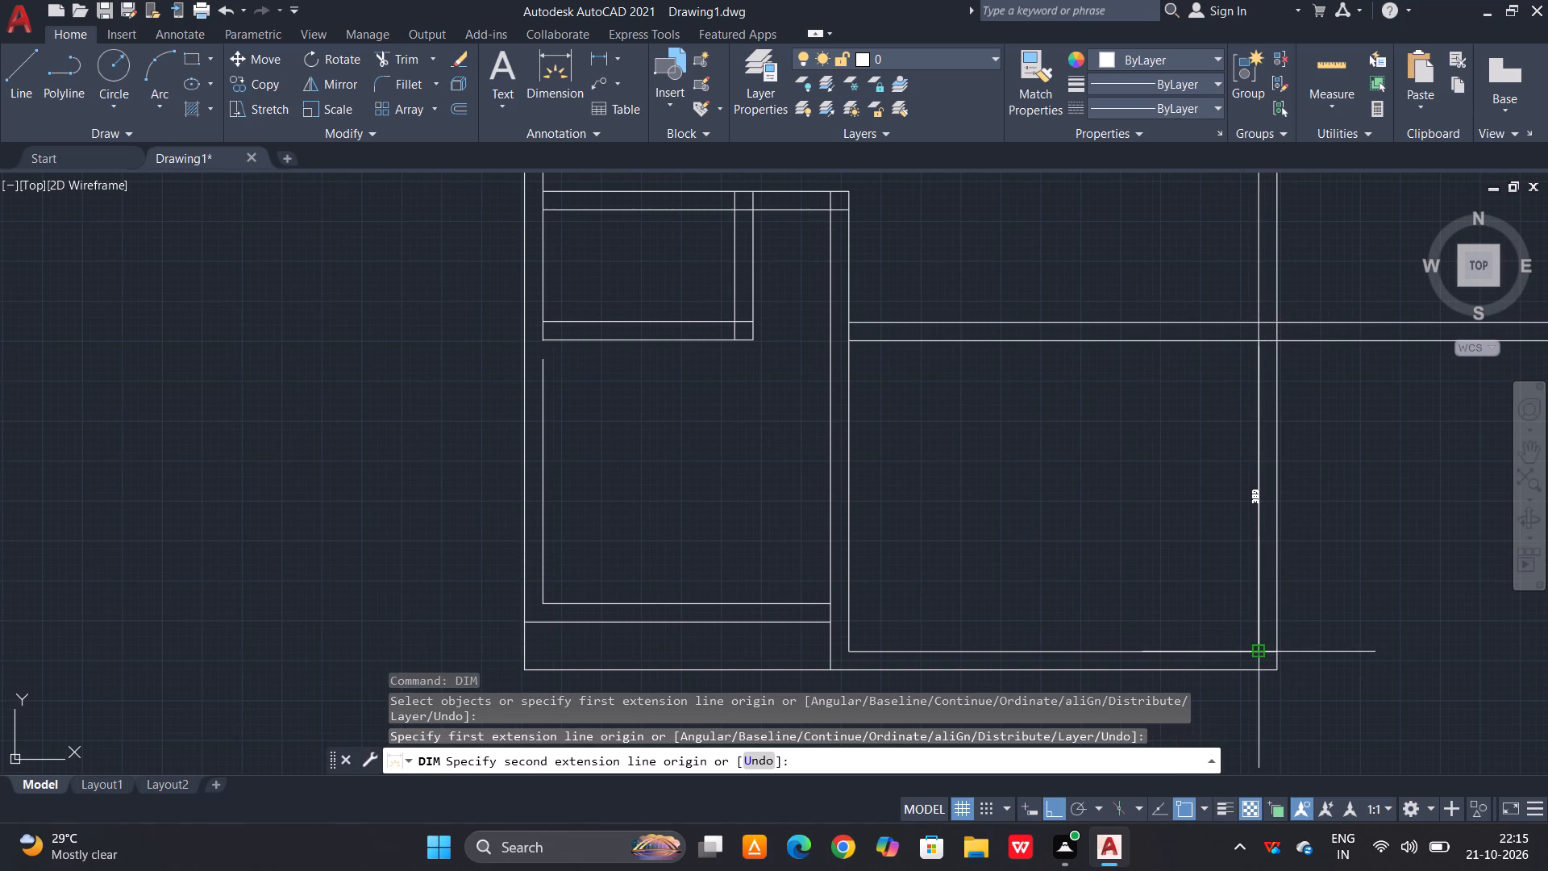
scroll(1258, 648, up, 3)
click(1240, 664)
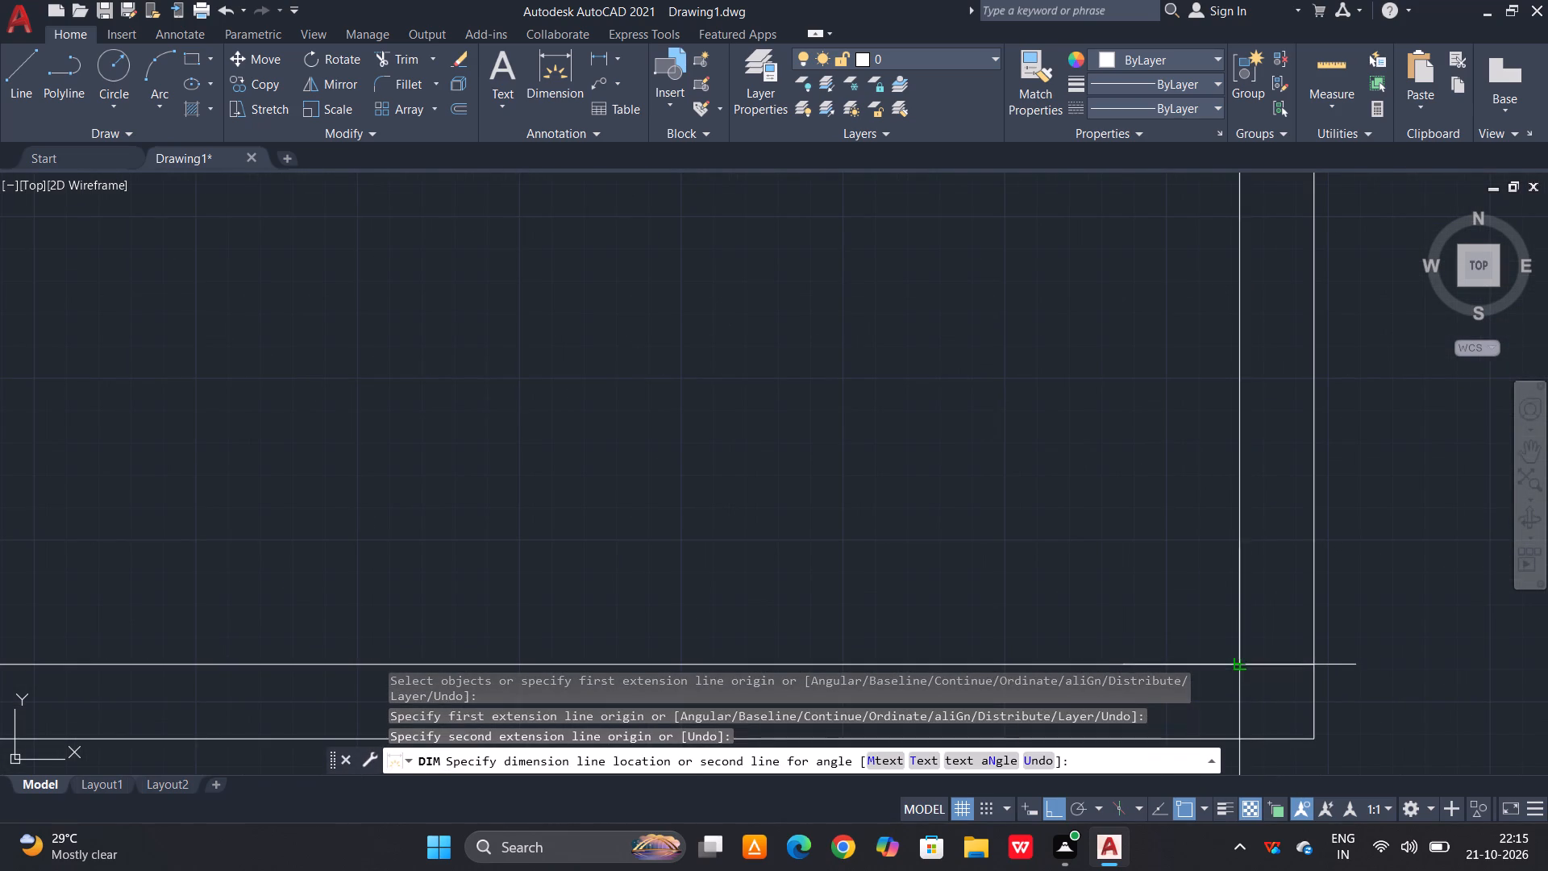
scroll(1226, 673, down, 2)
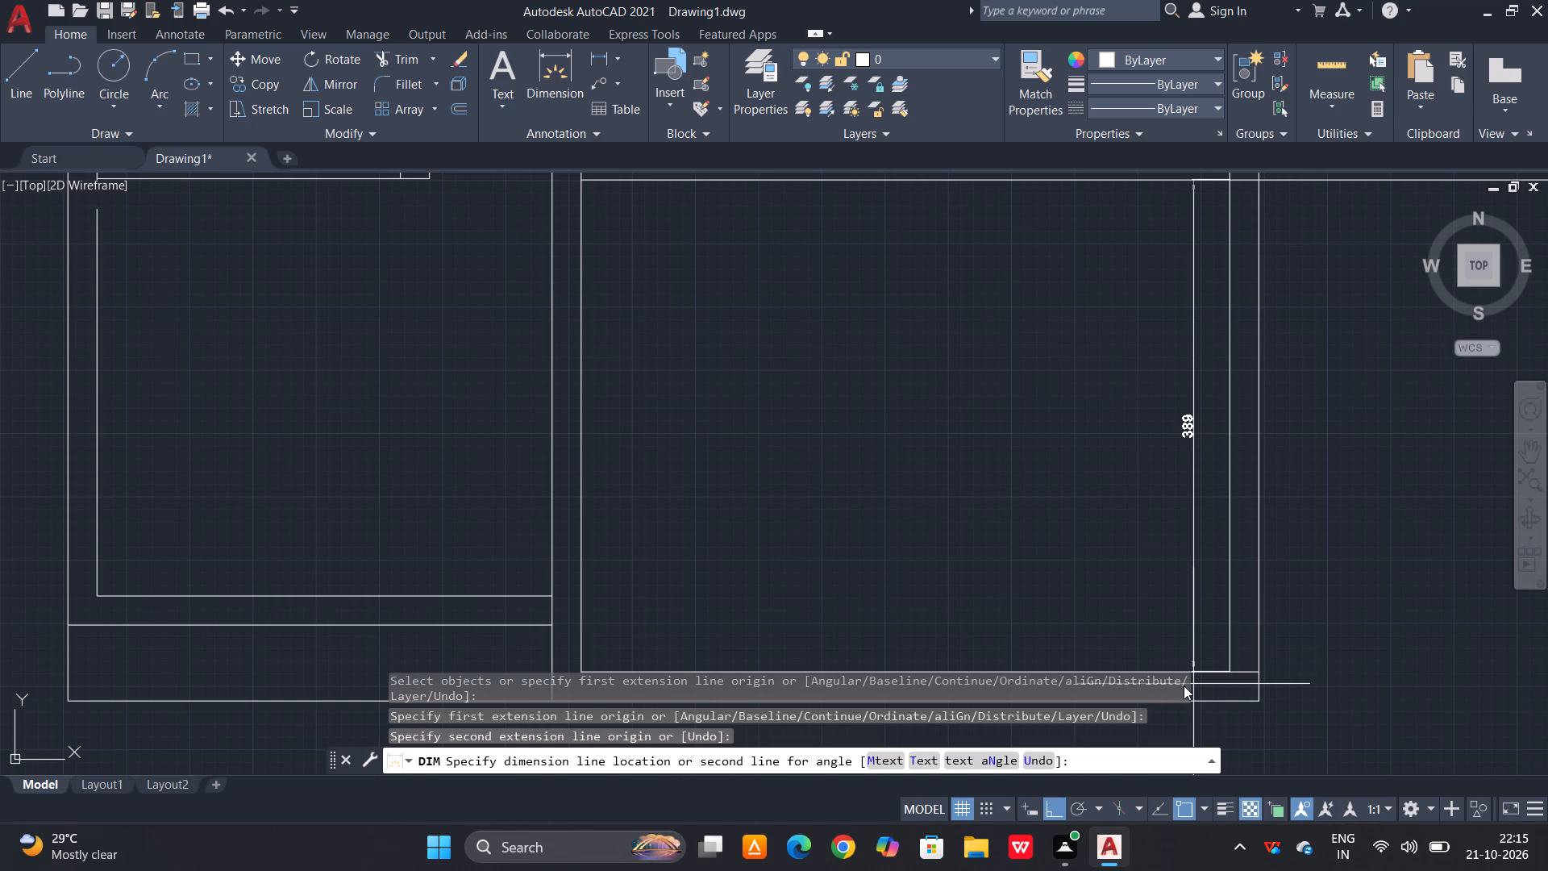
key(Escape)
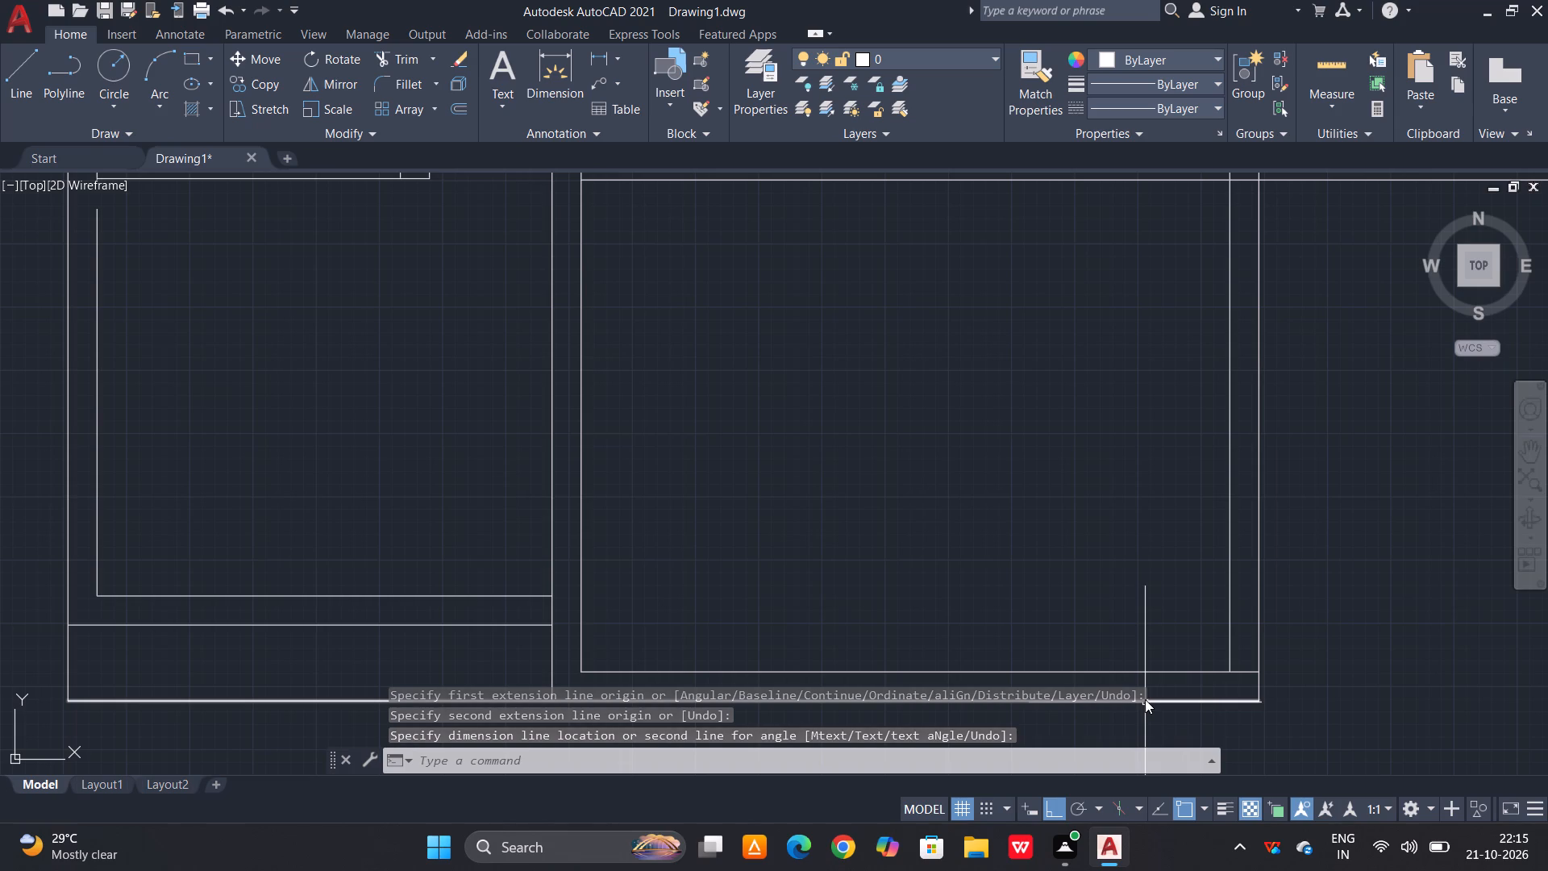
Trim away both lines of the right exterior wall between the new horizontal wall and the bottom wall.
scroll(1128, 654, down, 2)
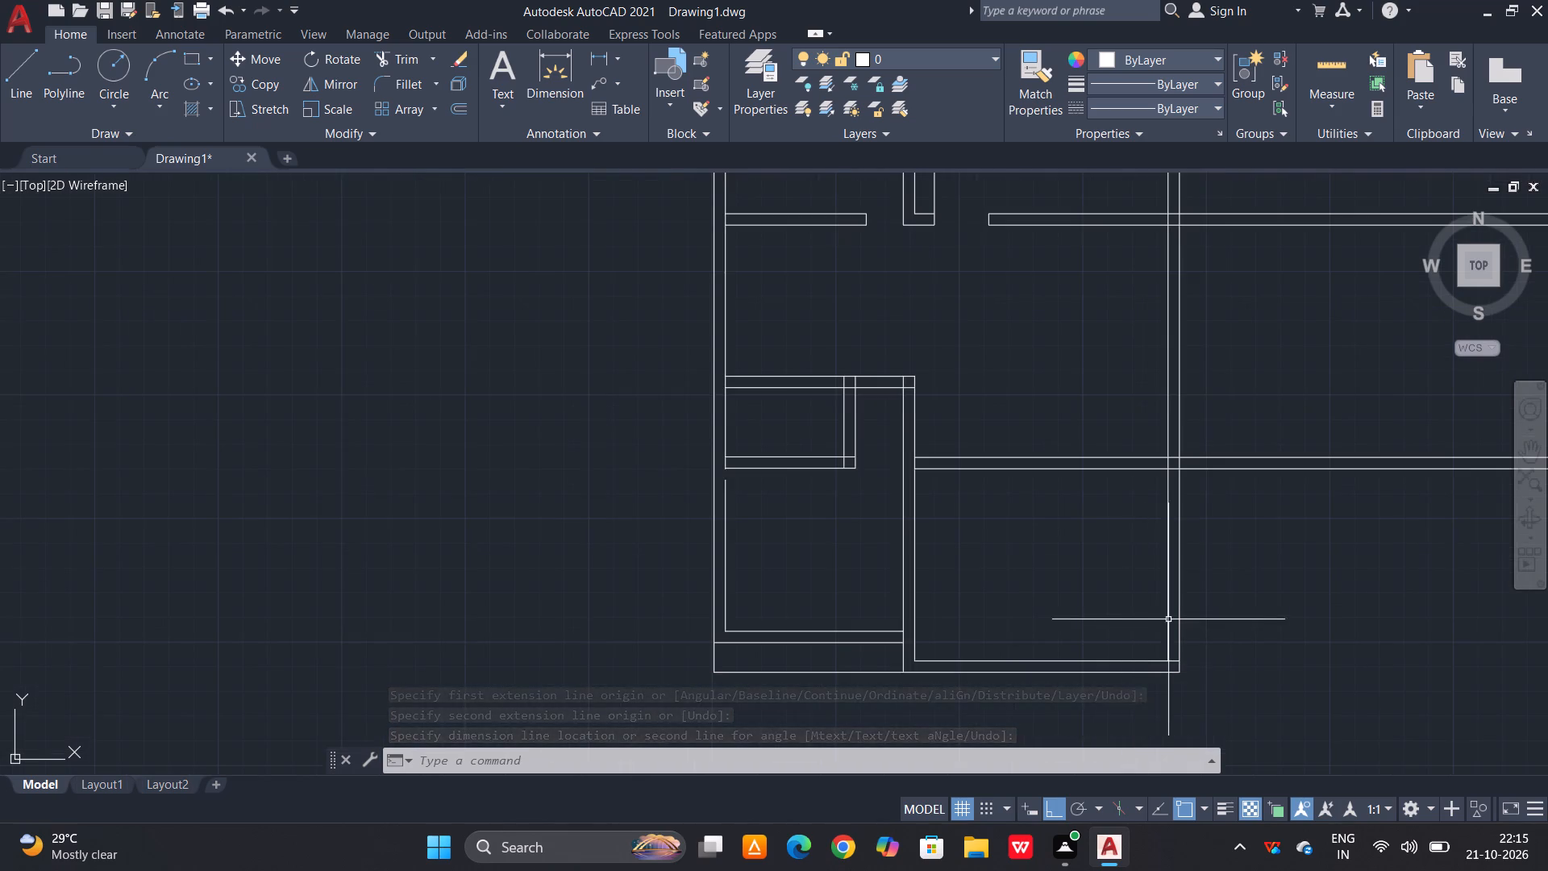
middle_drag(1171, 619, 823, 744)
scroll(1047, 598, down, 3)
scroll(1051, 594, up, 2)
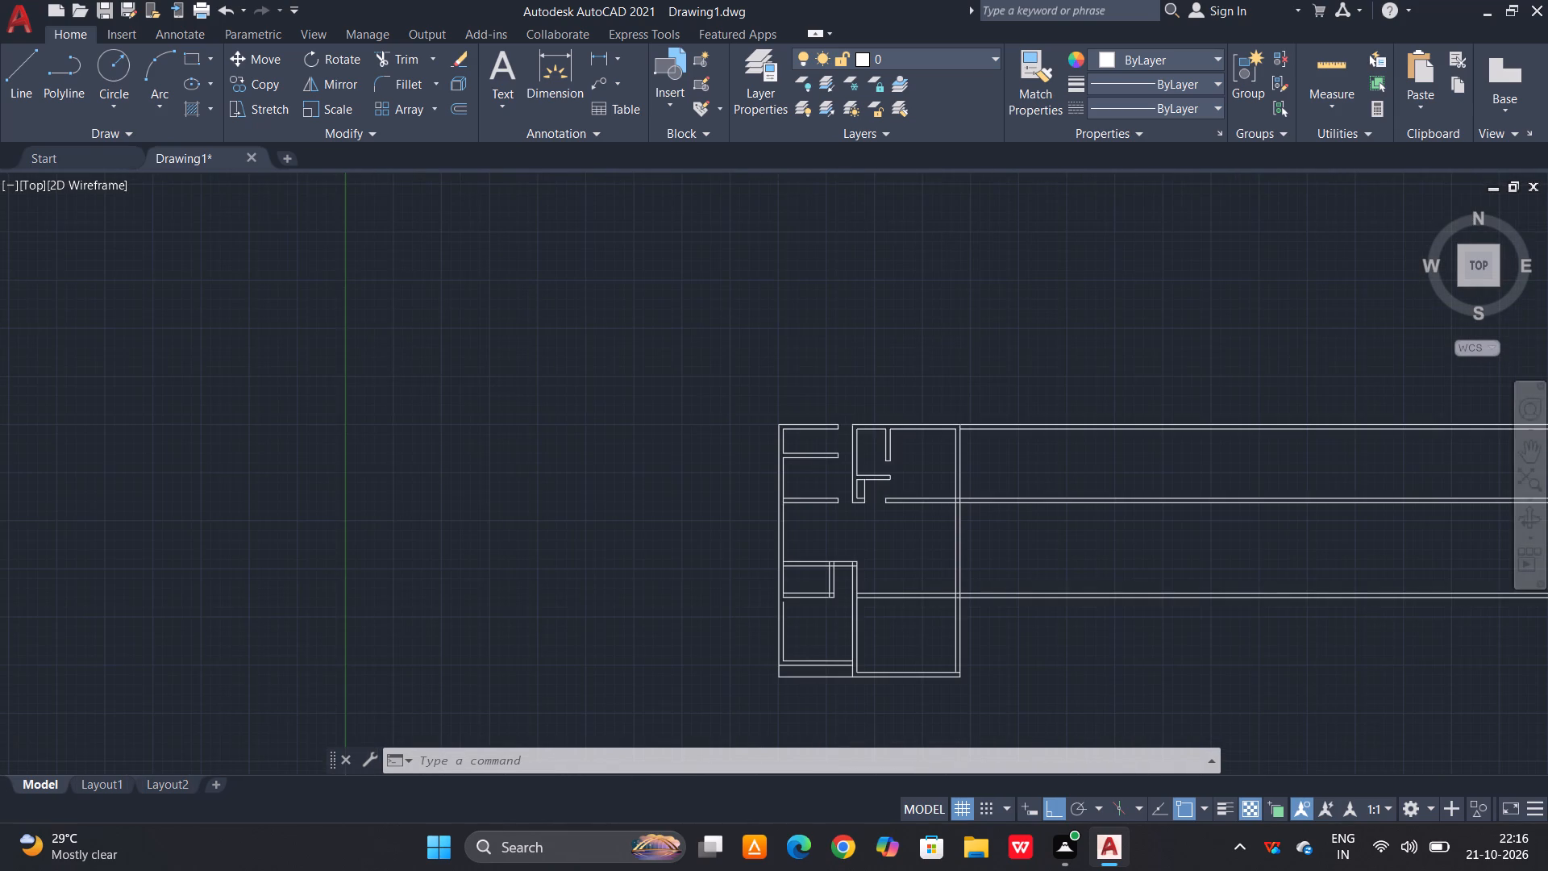
scroll(972, 608, up, 1)
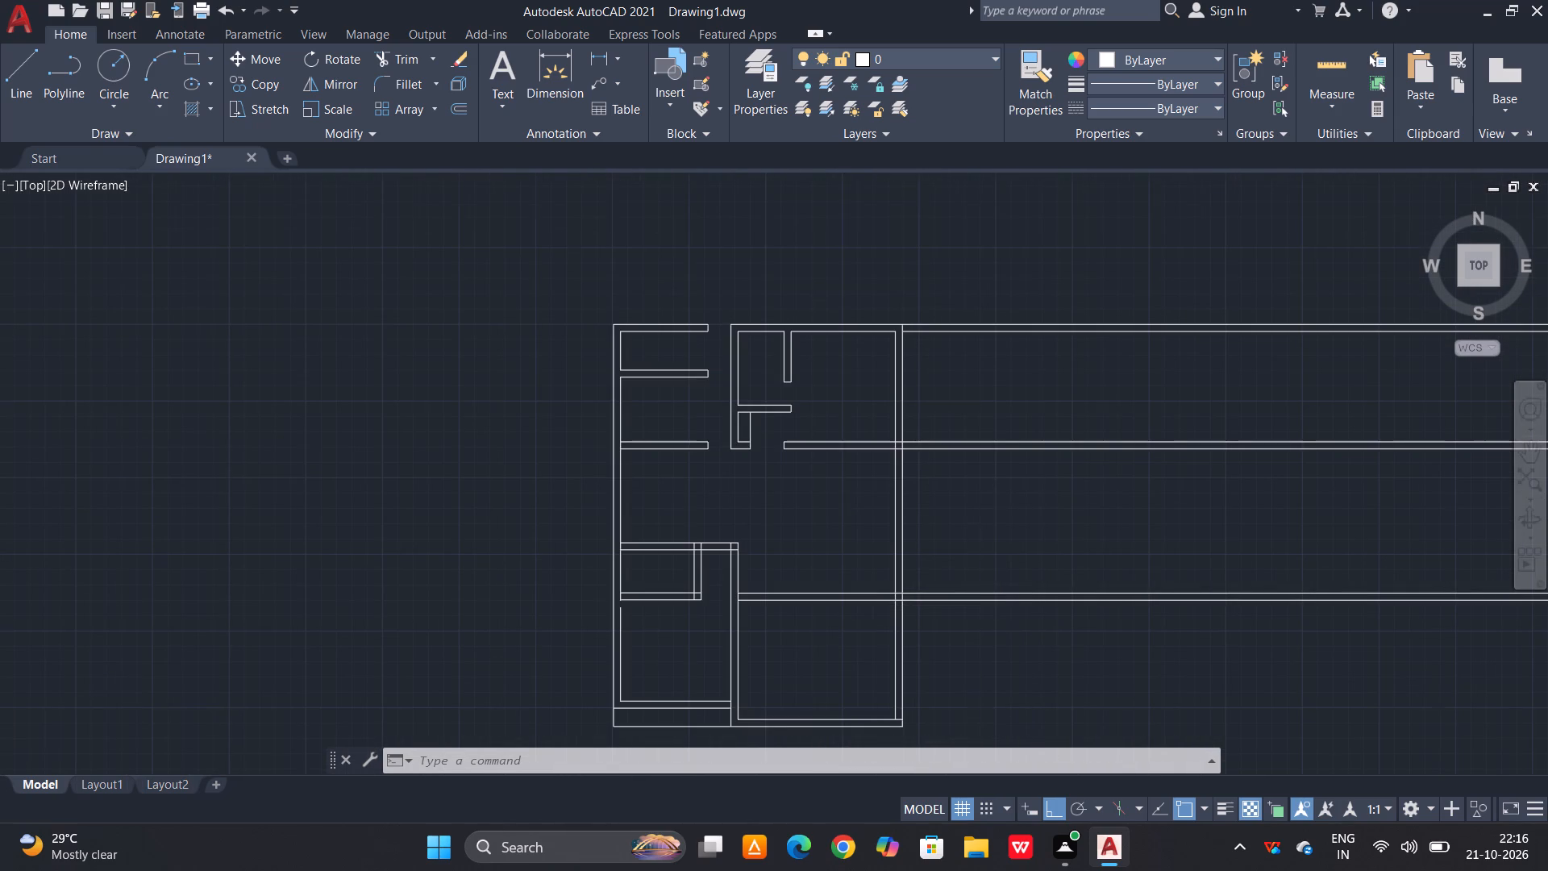
scroll(972, 608, down, 1)
middle_drag(935, 631, 934, 560)
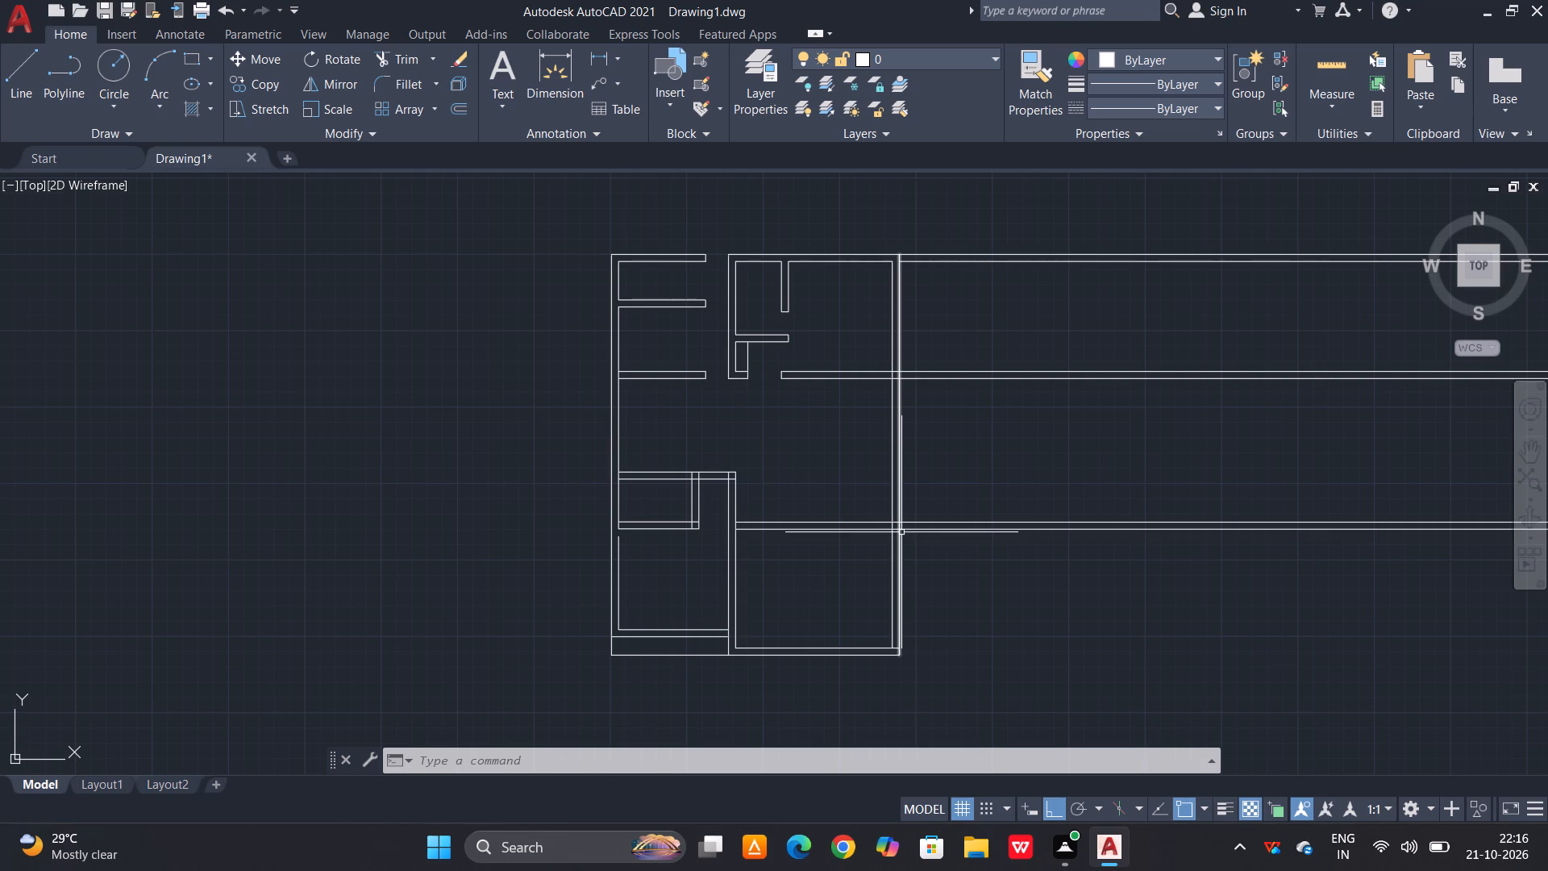
middle_drag(871, 553, 894, 518)
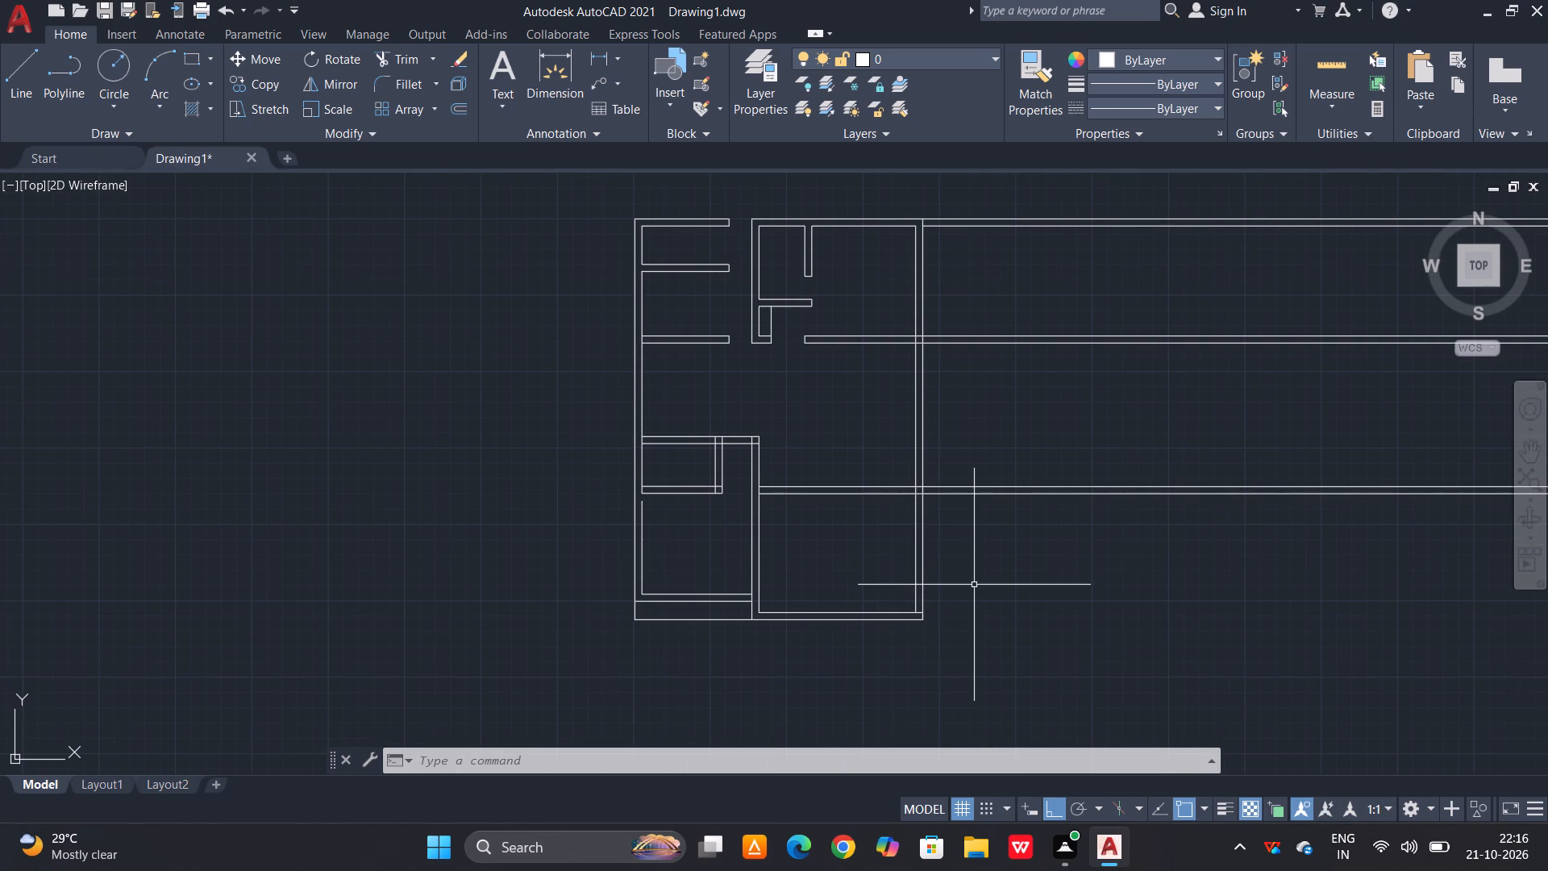
text(tr)
key(space)
key(space)
click(943, 541)
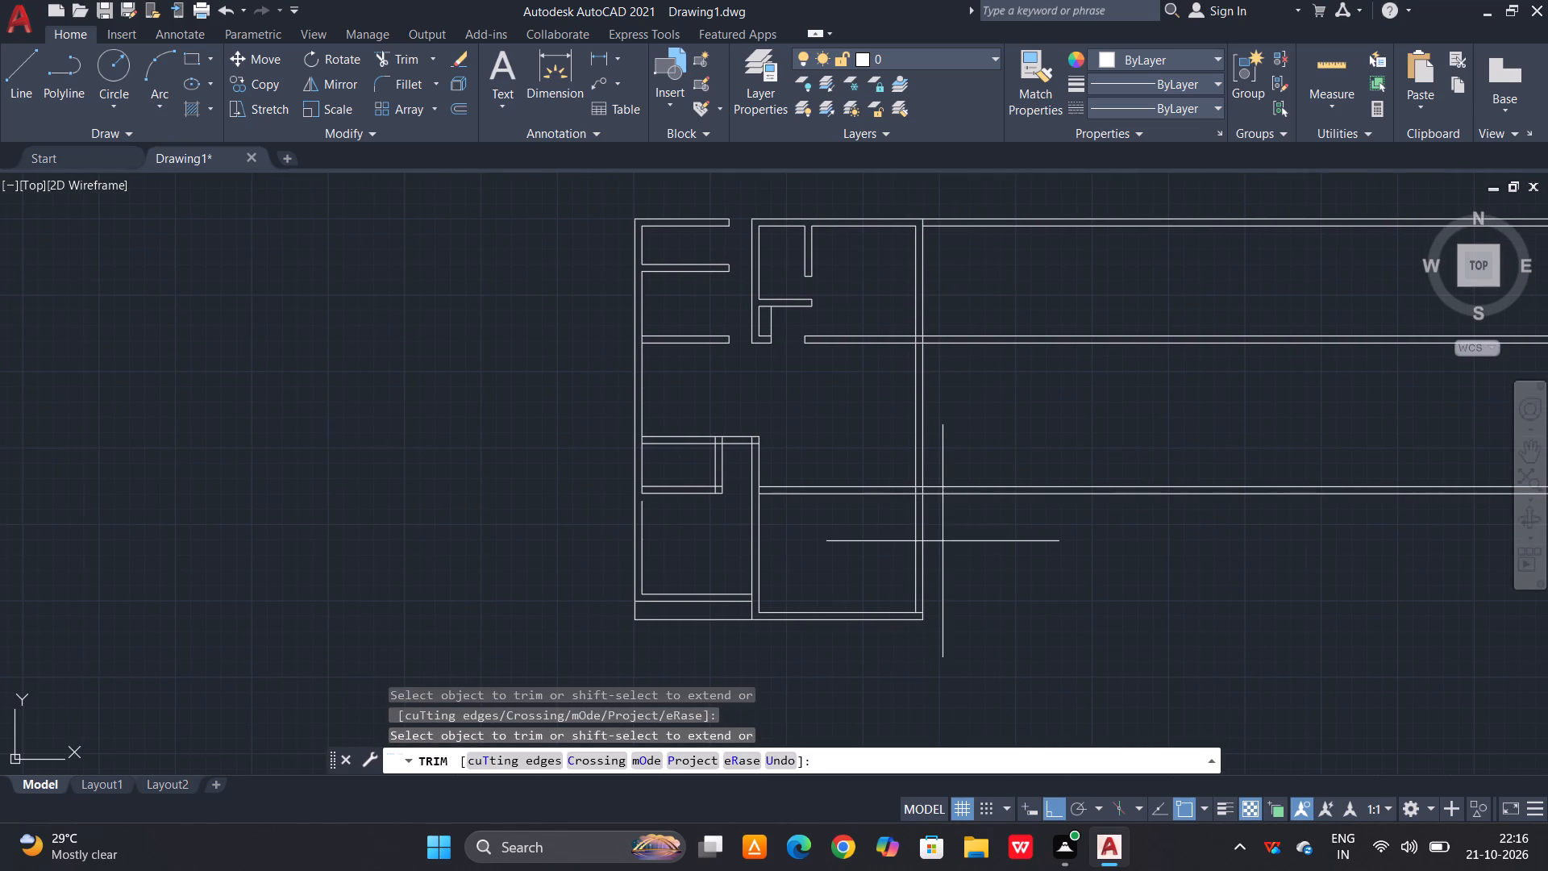
click(901, 556)
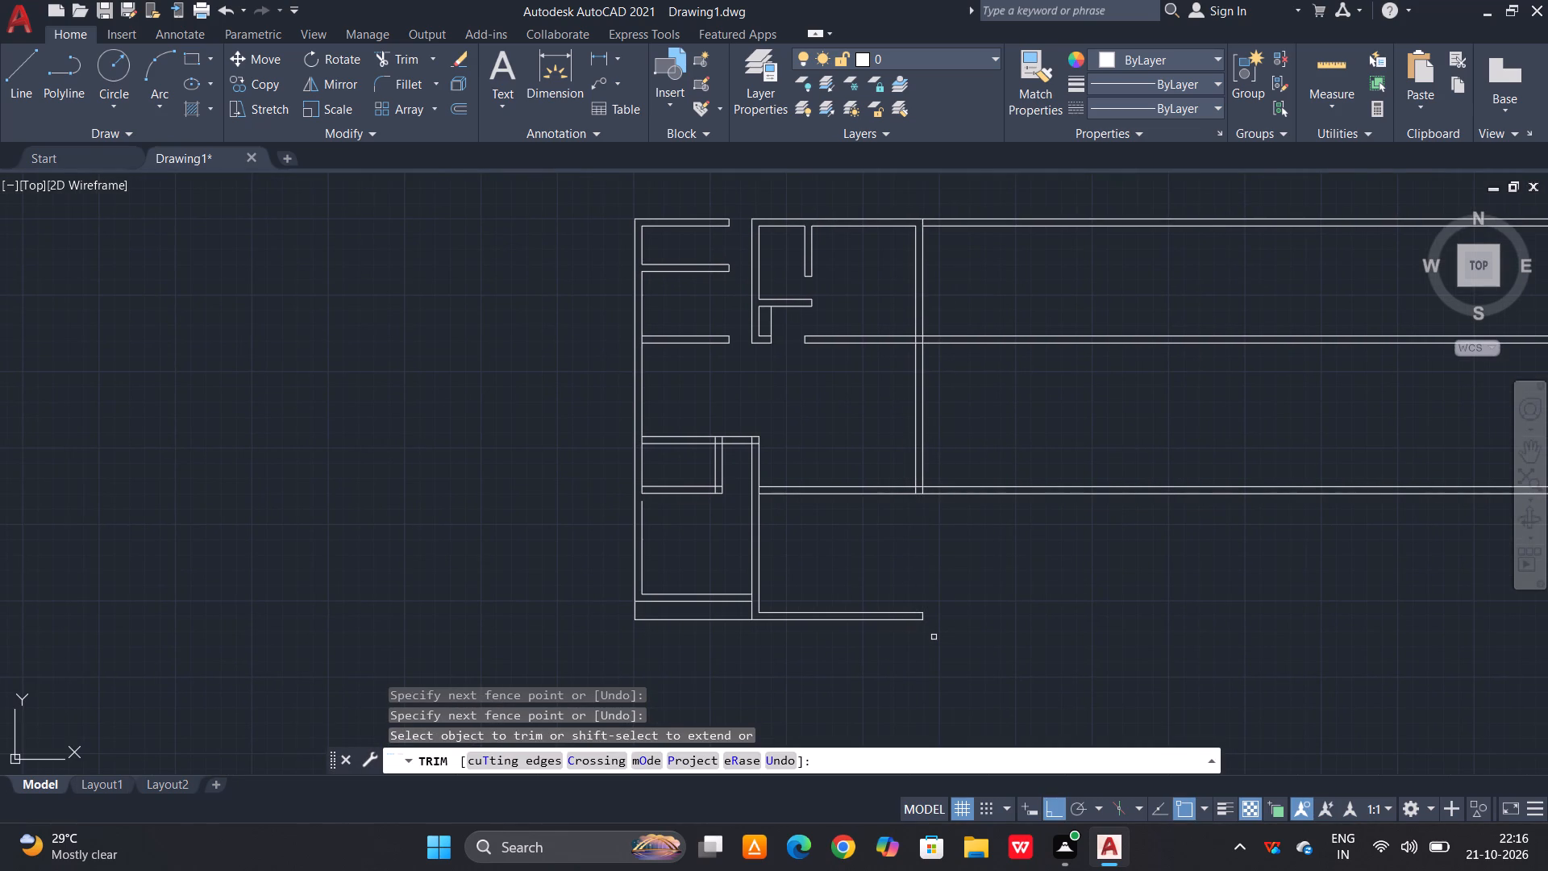
key(Escape)
Offset the right line of the middle vertical wall 380 to the right.
key(o)
key(space)
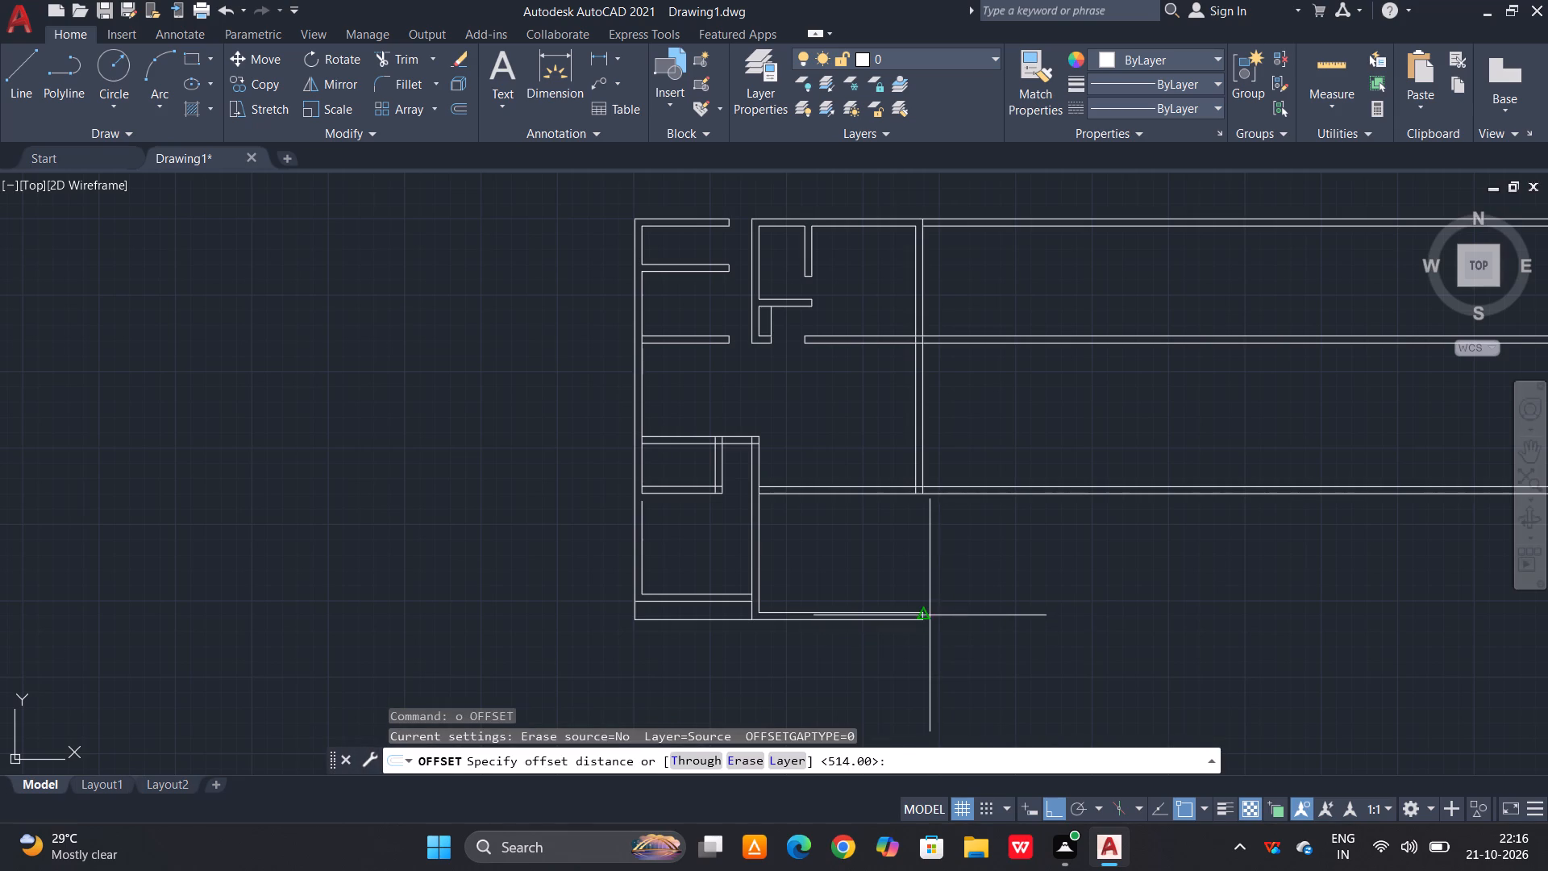
text(38)
key(0)
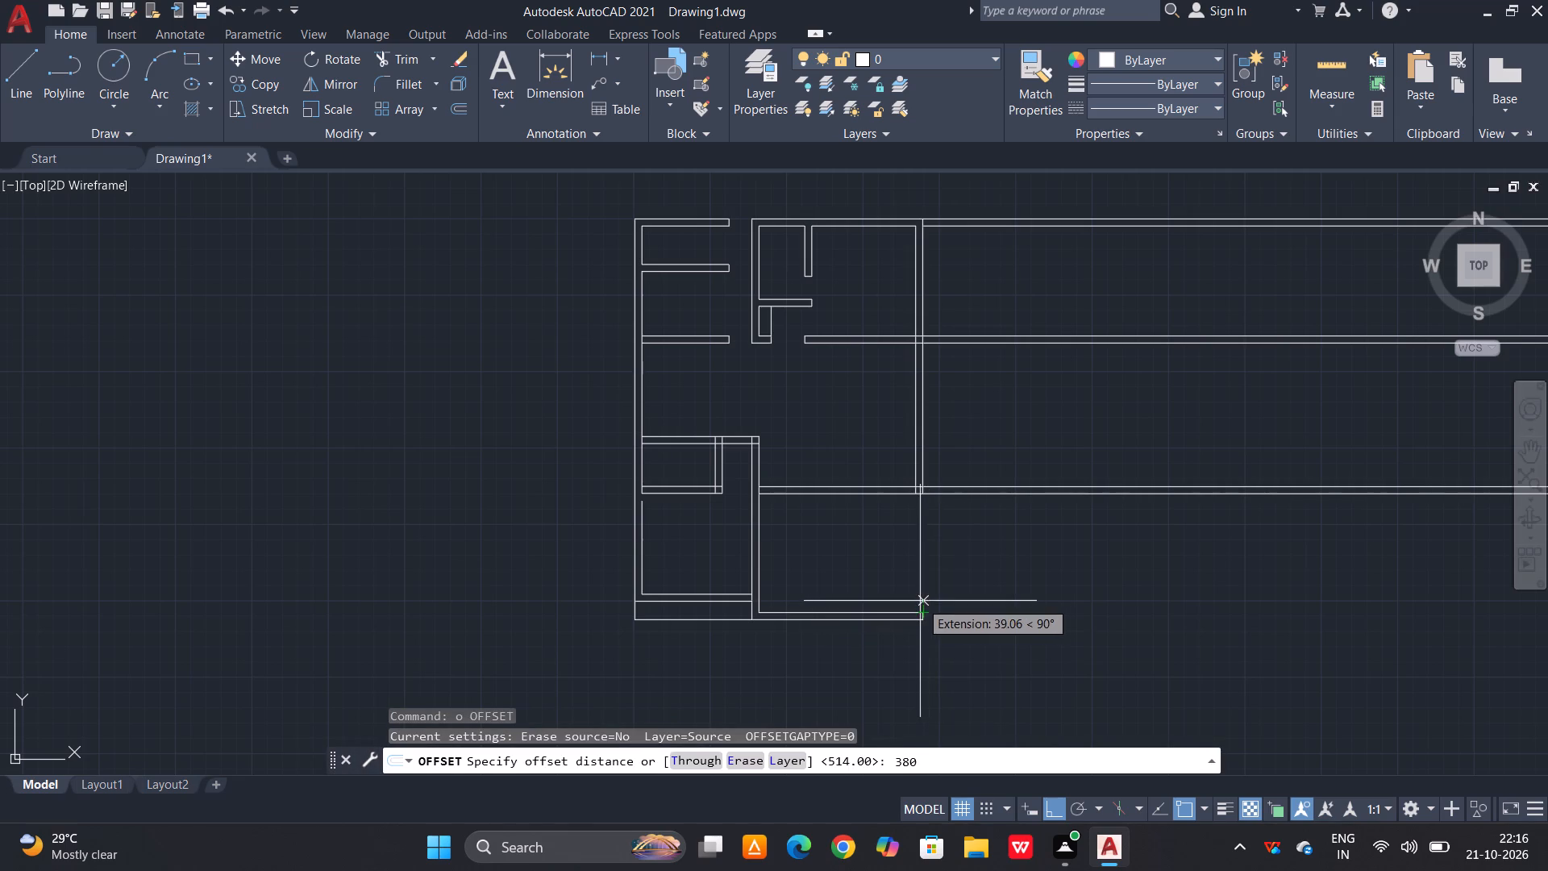
key(space)
click(760, 572)
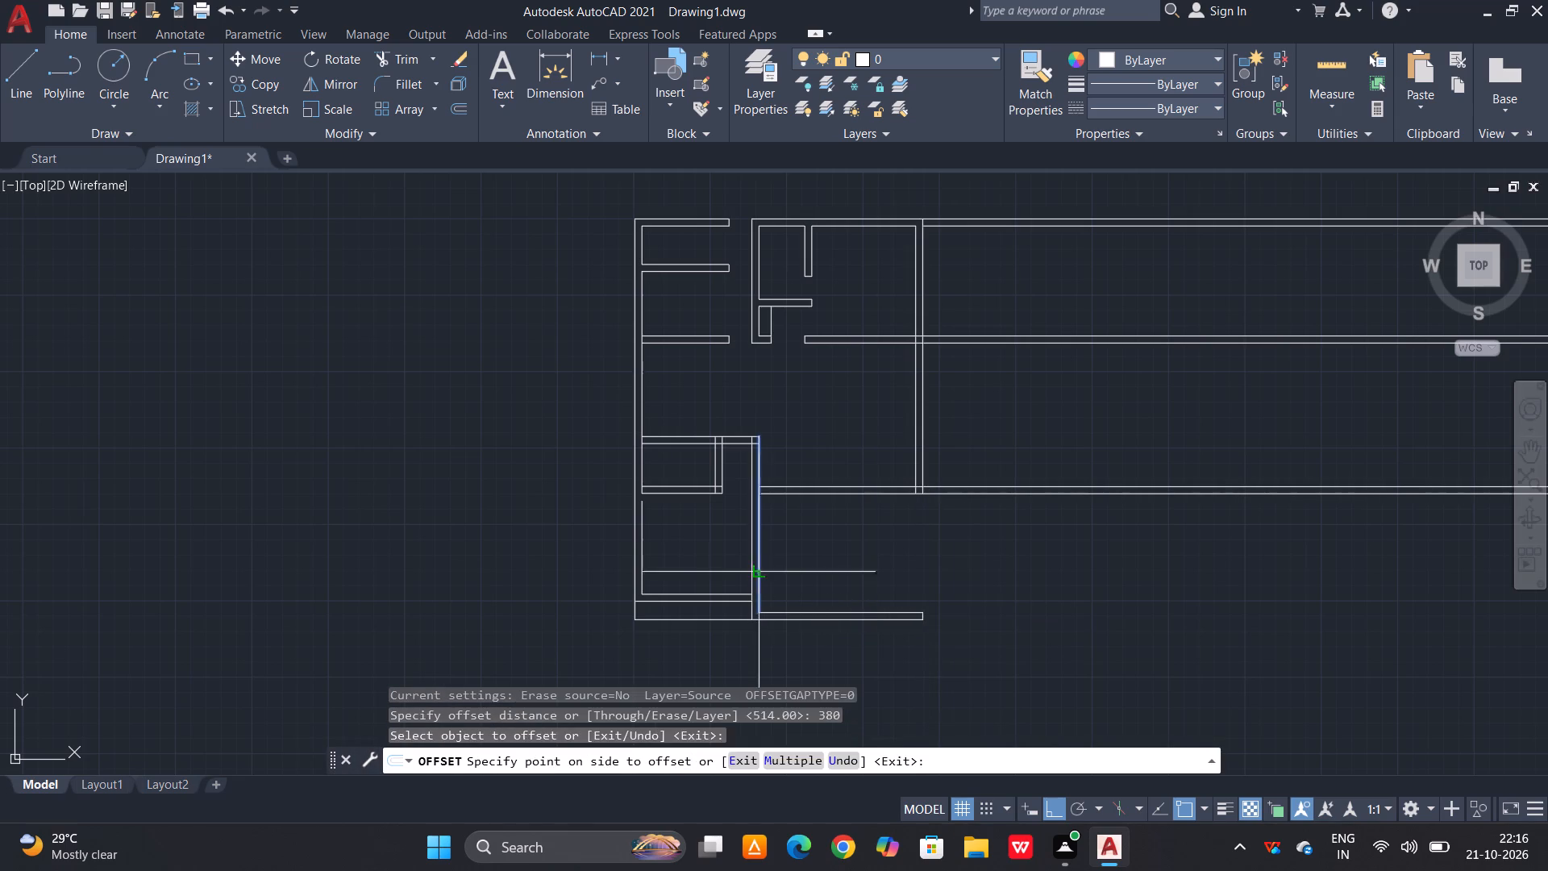
click(788, 562)
key(Escape)
Offset the new vertical line 23 to the right to form the wall thickness.
text(o 23)
key(space)
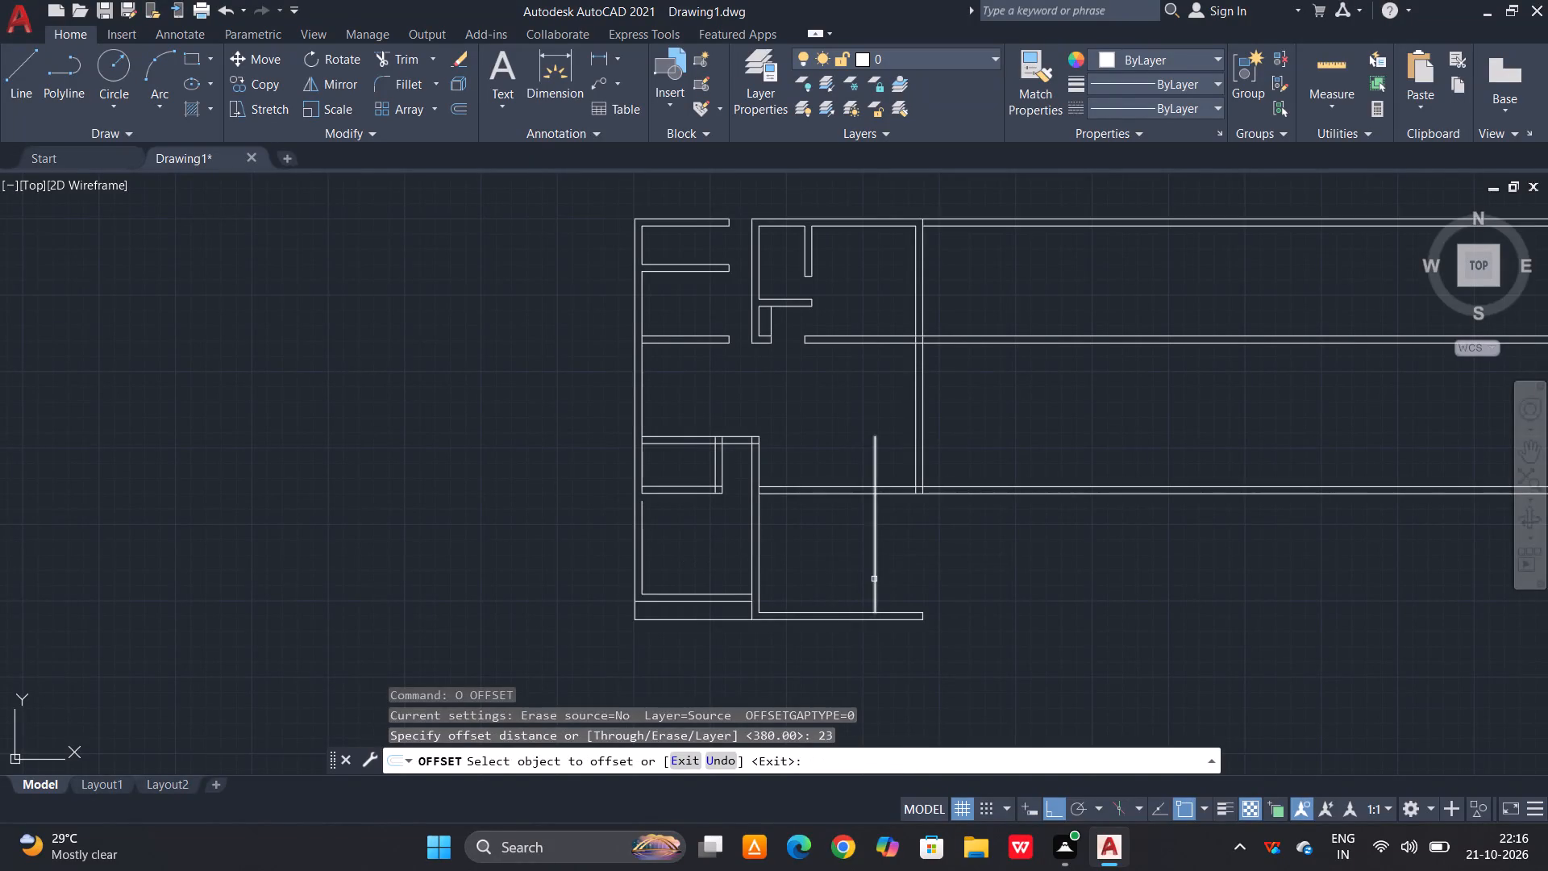
click(874, 579)
click(900, 562)
key(Escape)
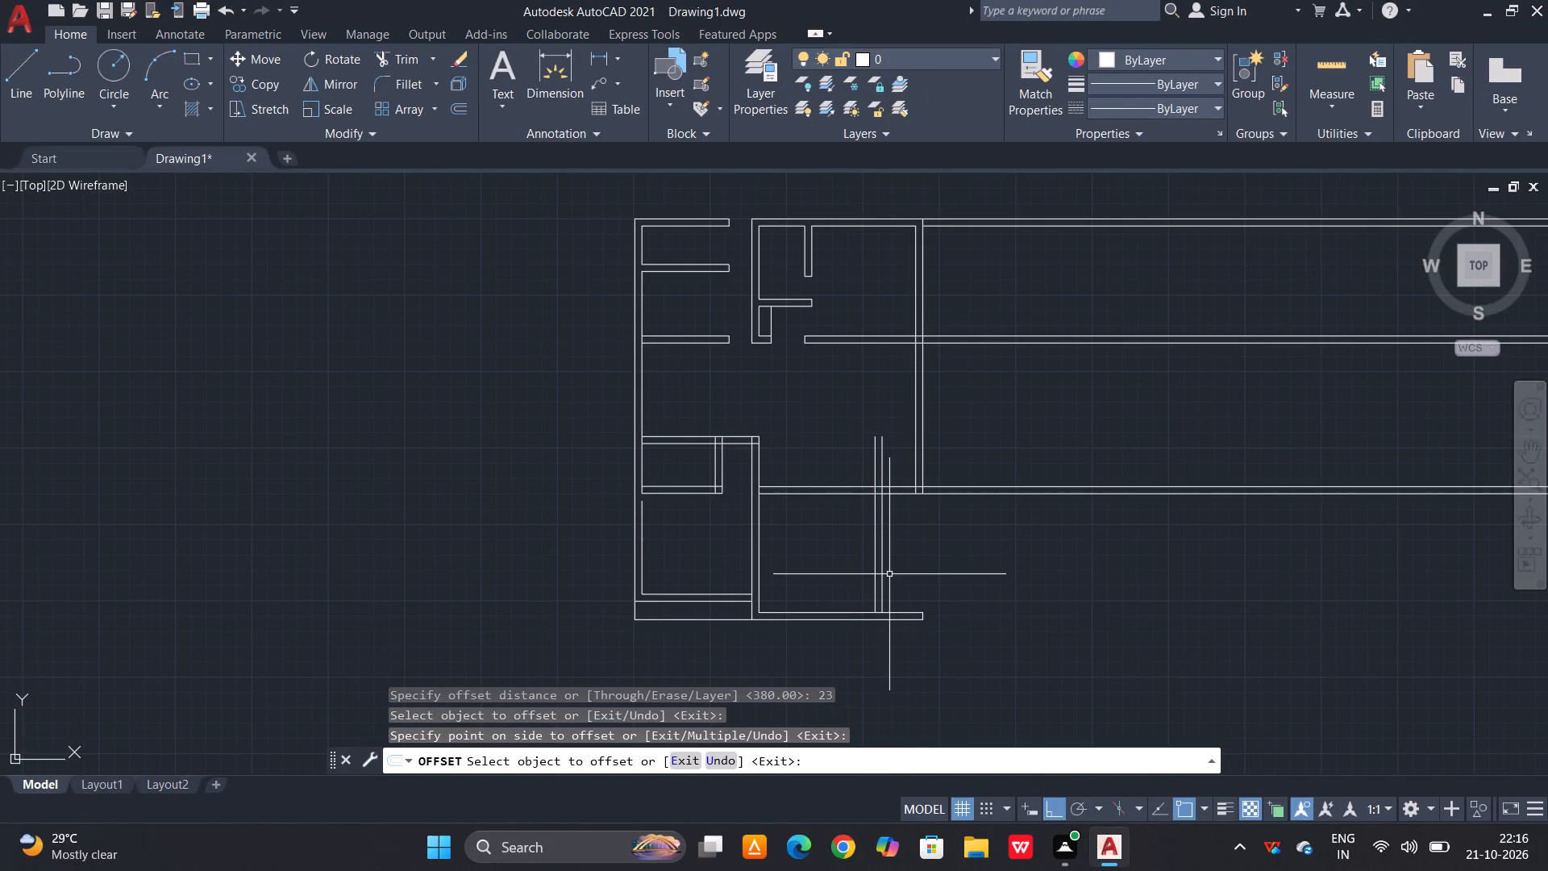
Regenerate the drawing display.
text(re)
key(space)
key(space)
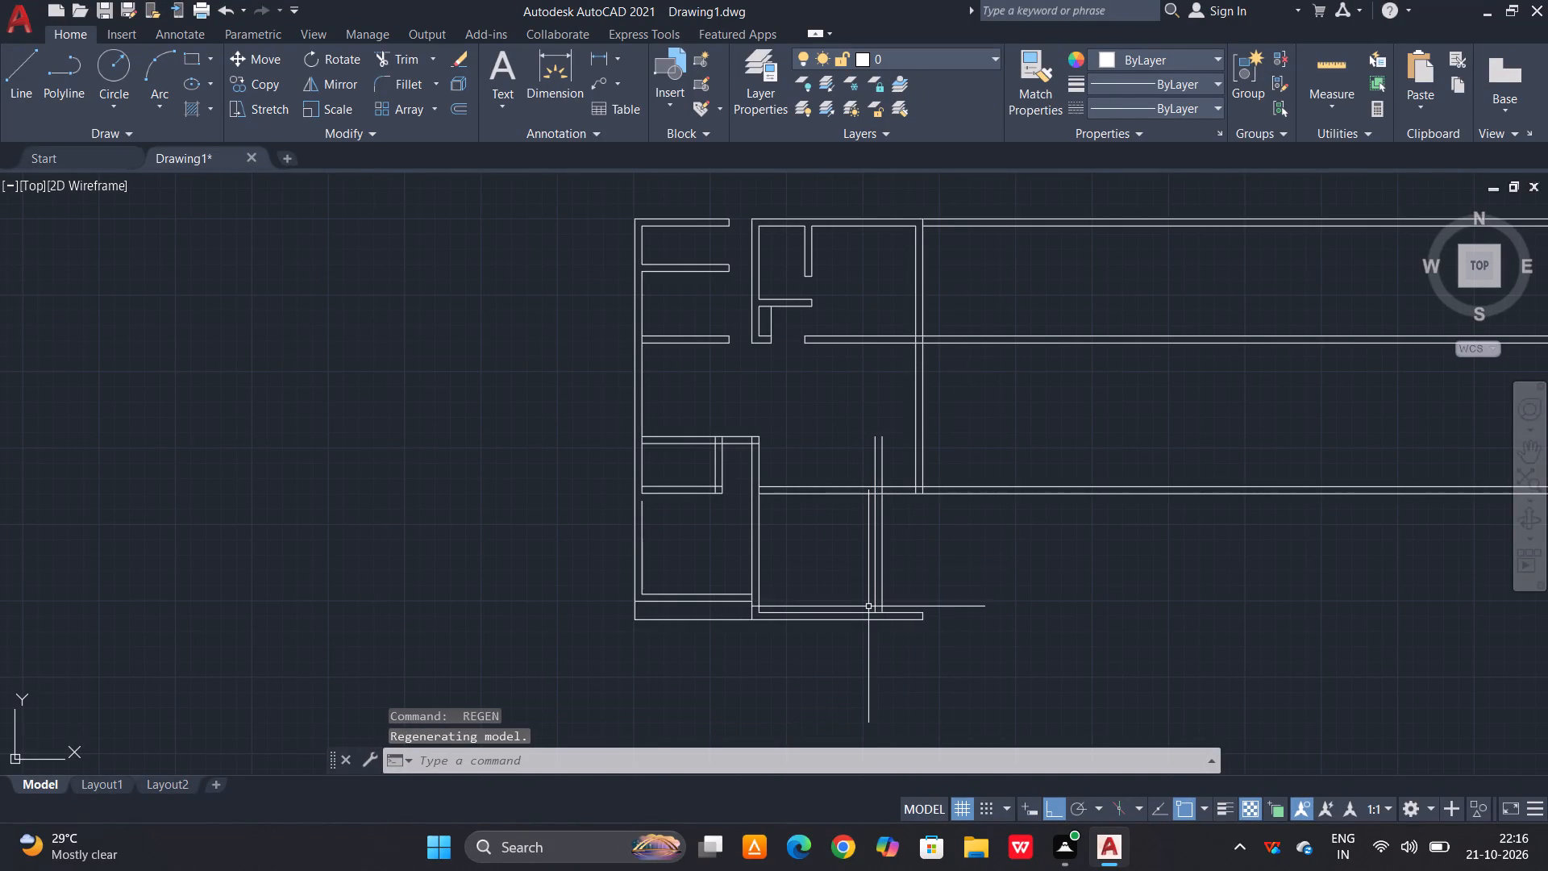
Extend the lower ends of both new vertical wall lines to the bottom wall's outer line.
scroll(851, 636, up, 2)
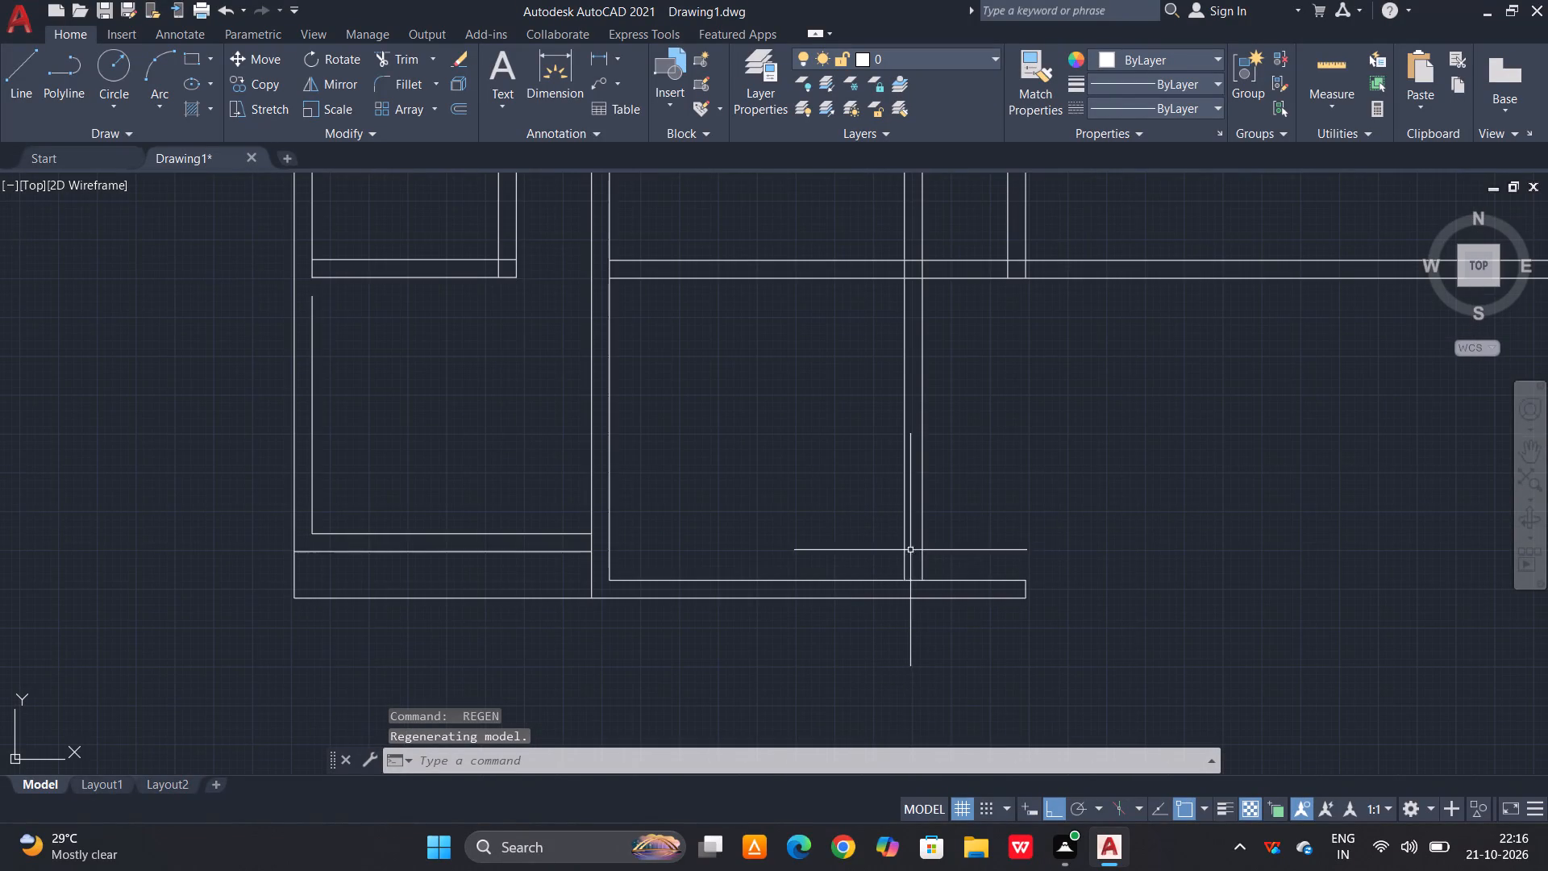
key(Escape)
key(Escape)
text(ex)
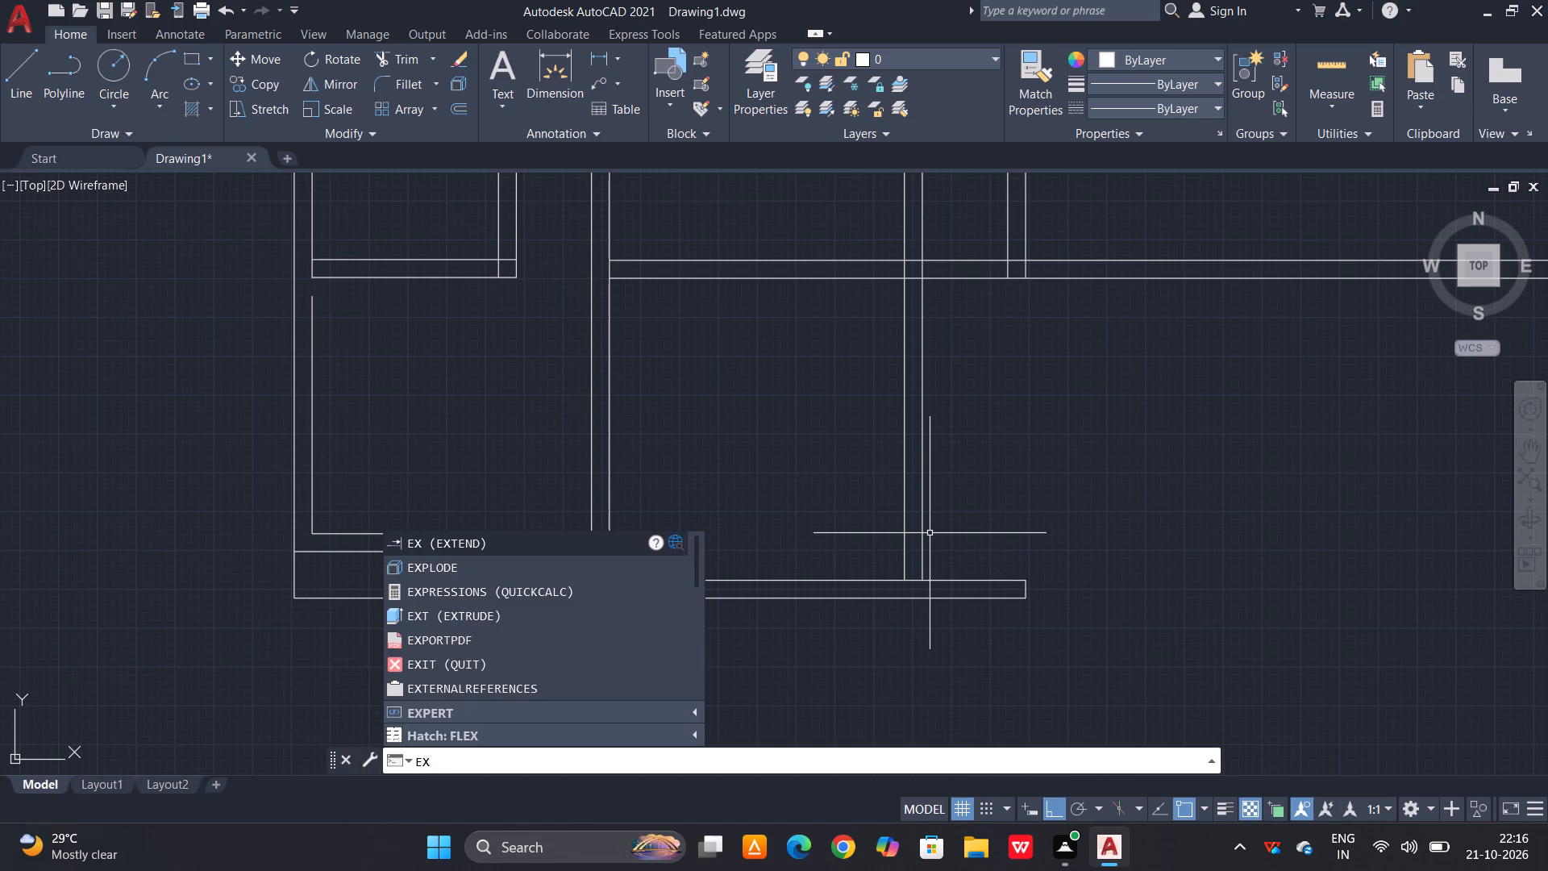
key(space)
click(930, 533)
click(903, 550)
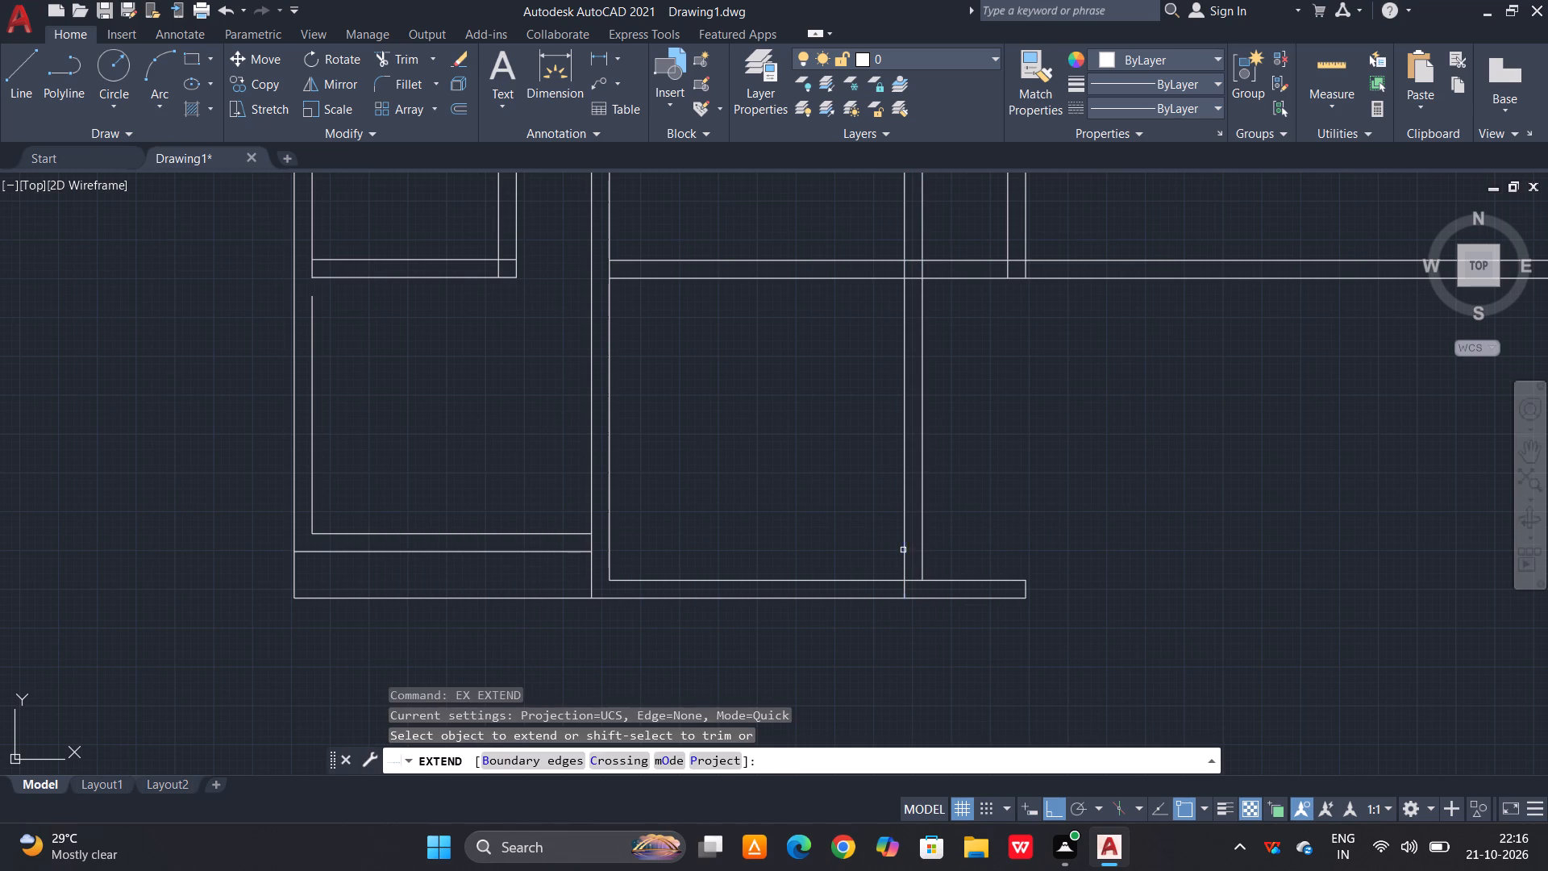
click(922, 540)
scroll(900, 696, down, 2)
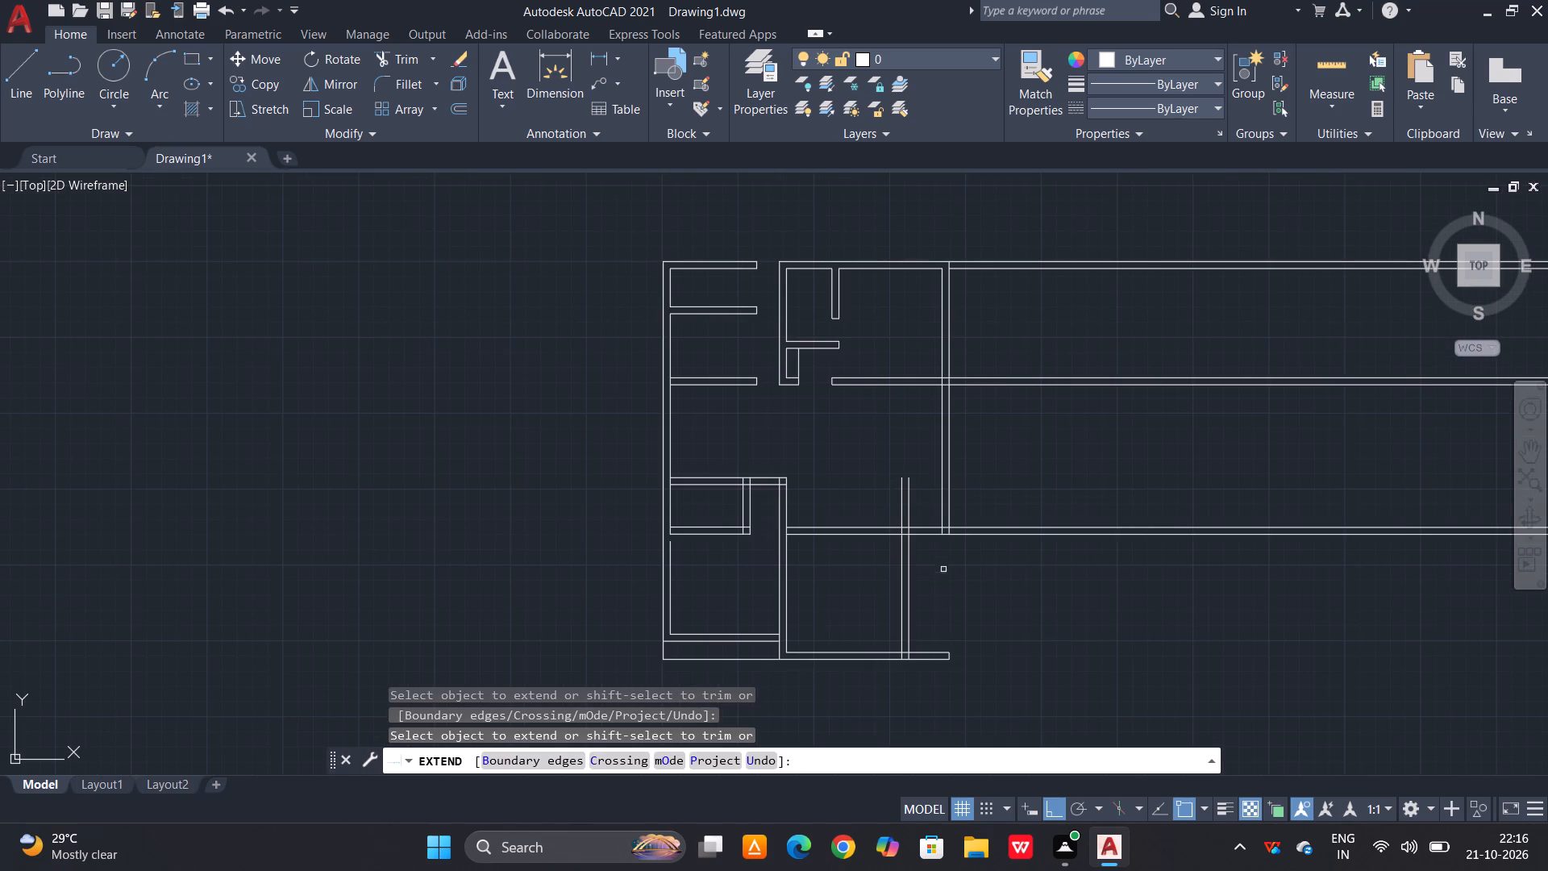
key(Escape)
key(Escape)
Trim both new vertical wall lines where they project above the long horizontal wall.
text(tr)
key(space)
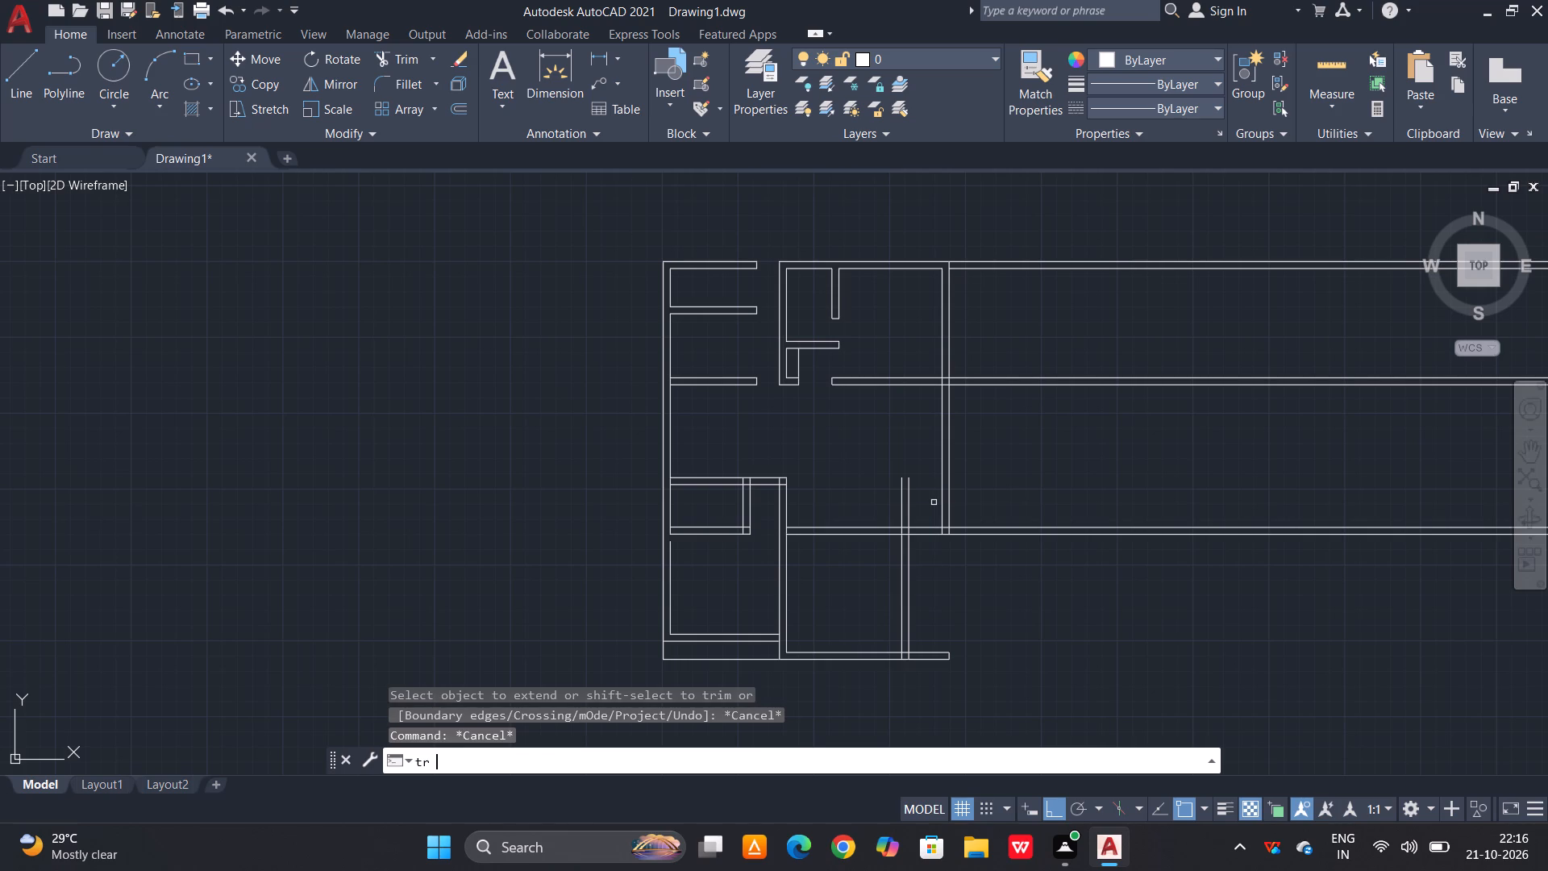
key(space)
click(926, 498)
click(896, 507)
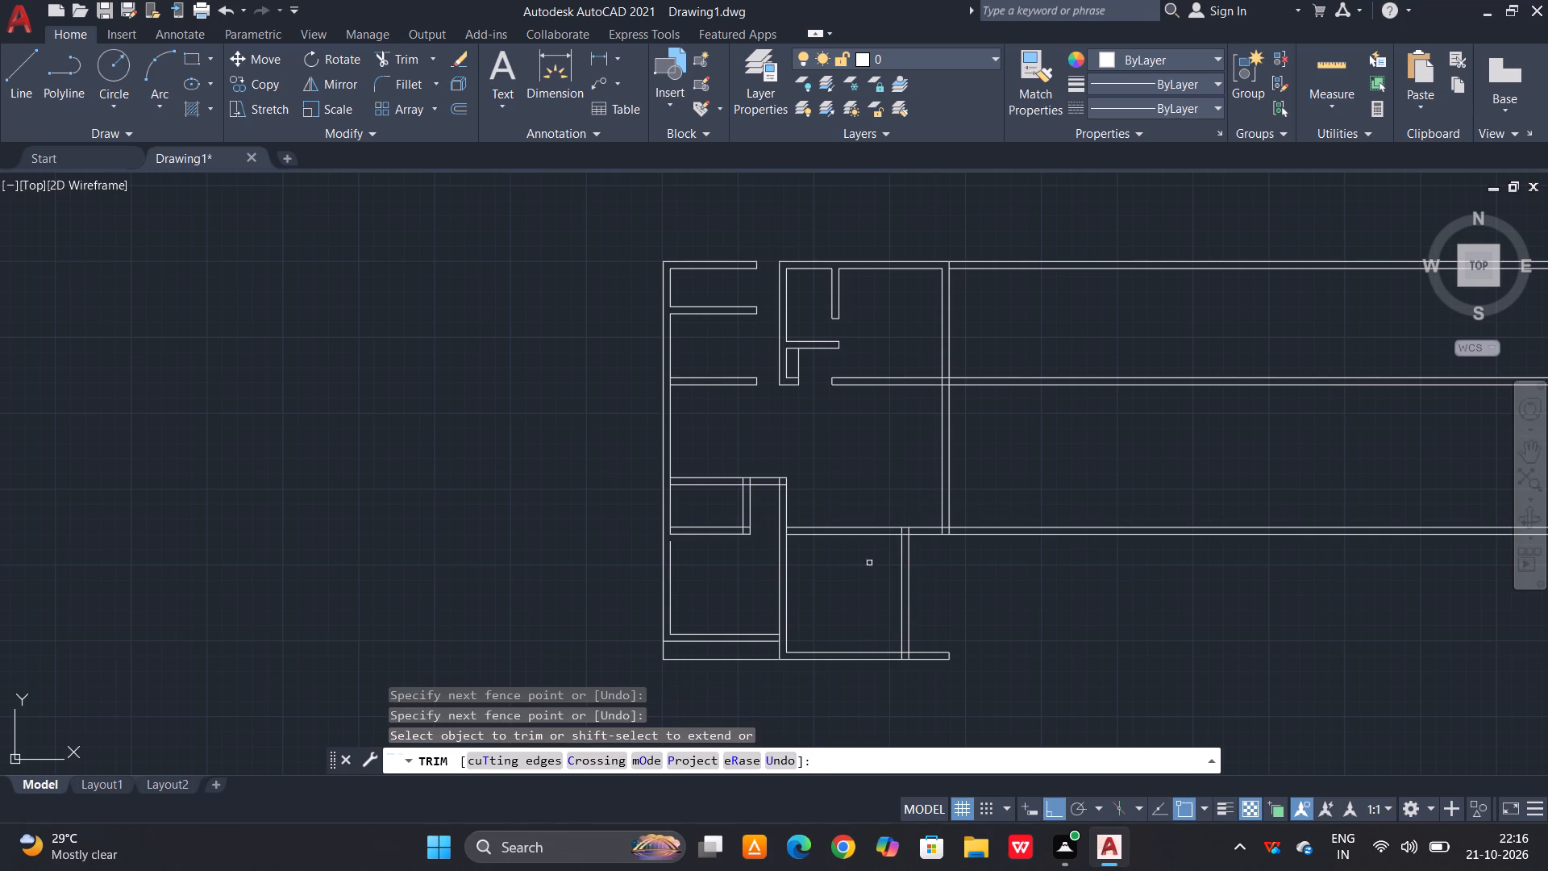
scroll(868, 585, up, 1)
key(Escape)
key(Escape)
Offset the left line of the new vertical wall 120 to the left to mark an opening.
text(o)
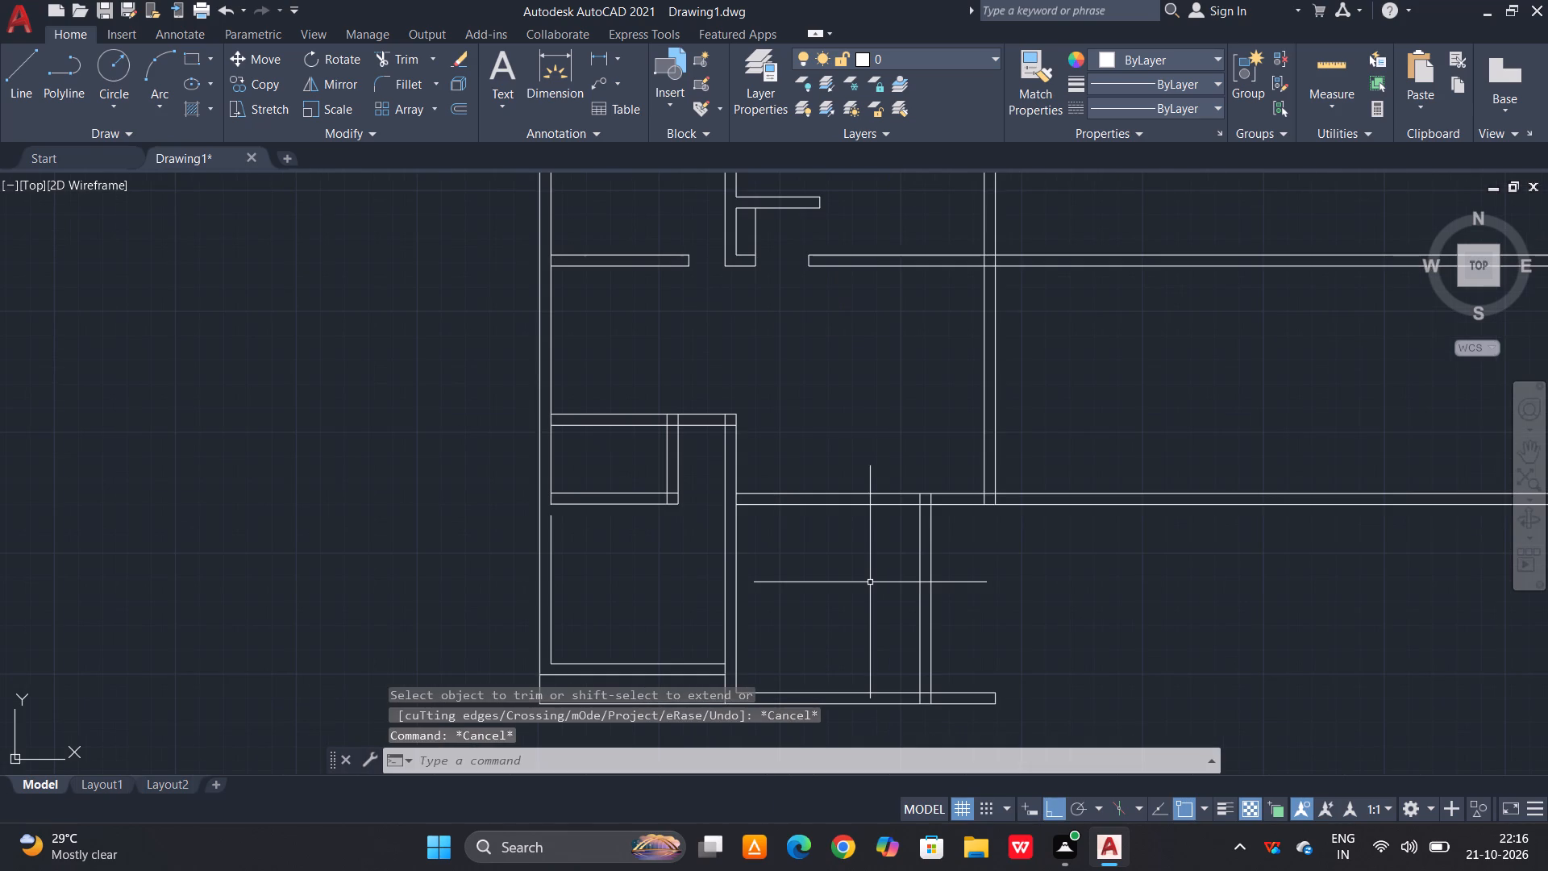
key(space)
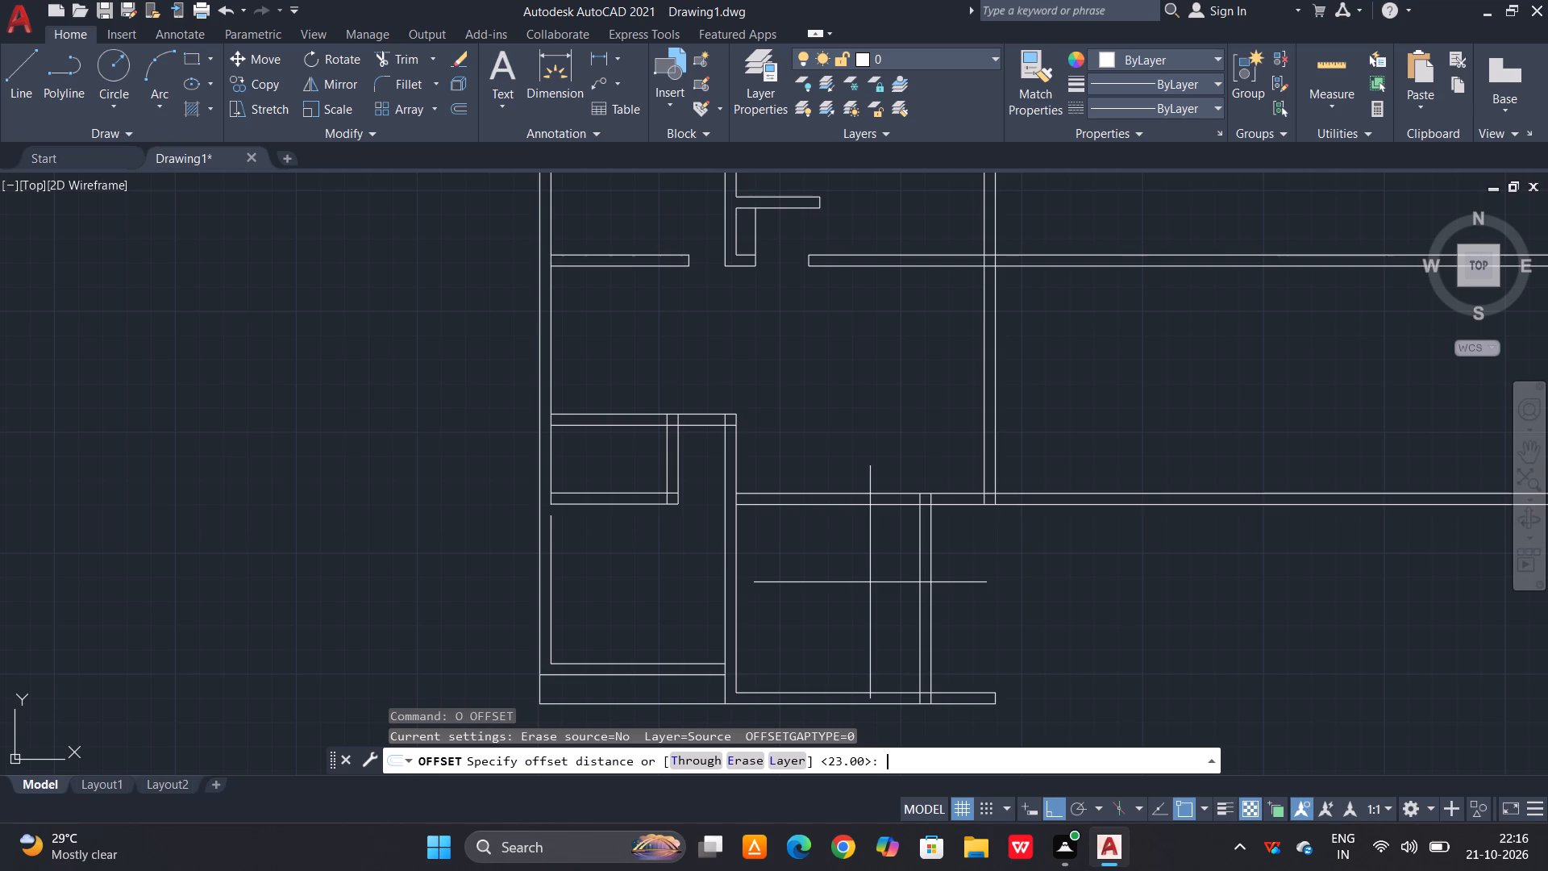
text(12)
key(0)
key(space)
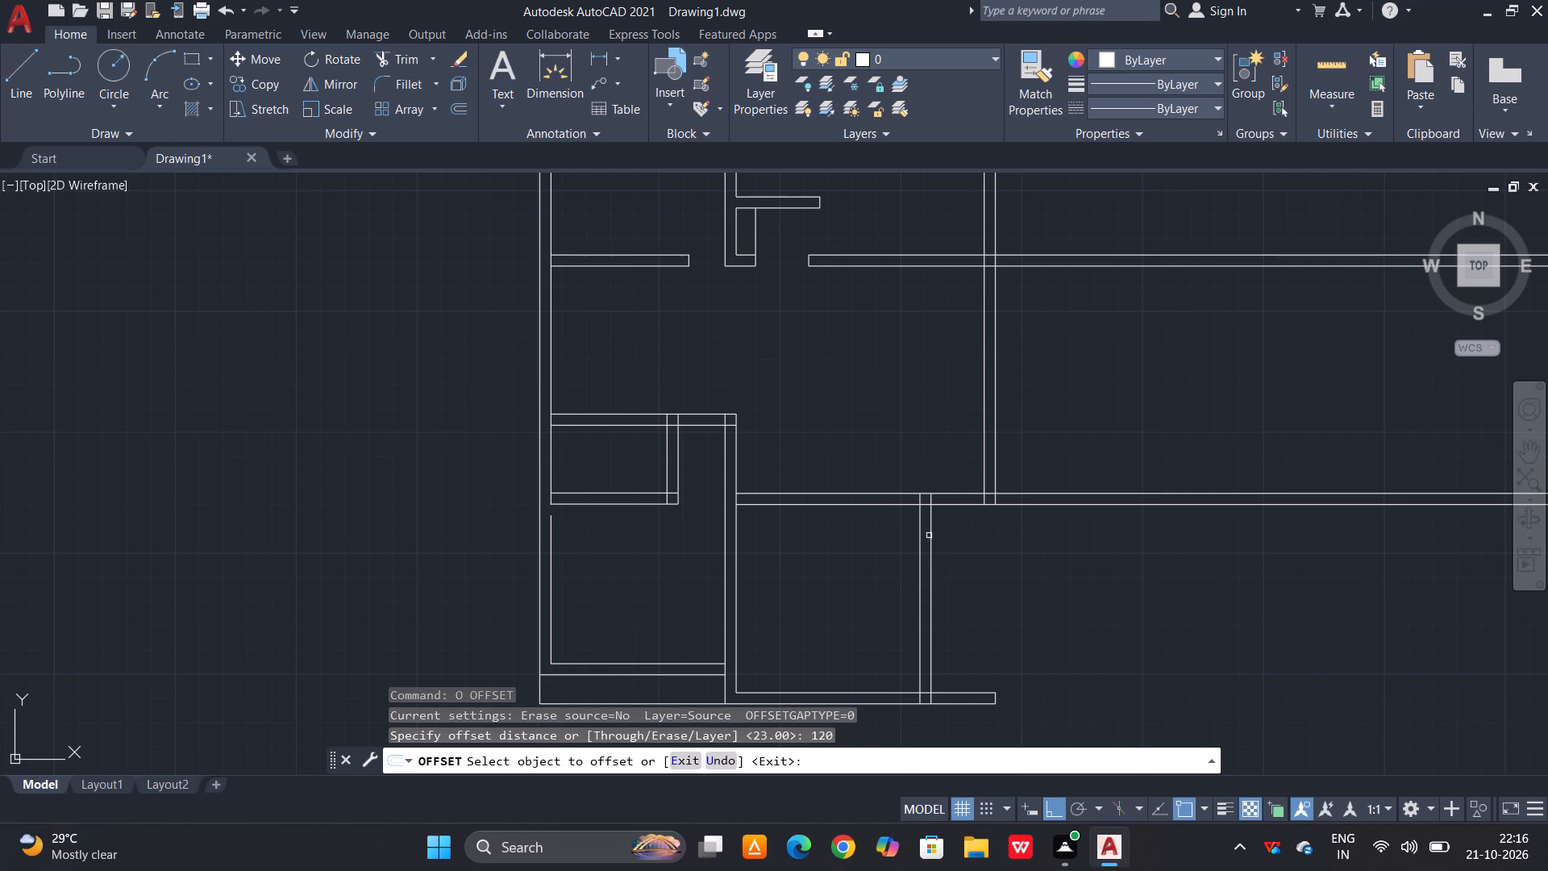
click(921, 541)
click(884, 555)
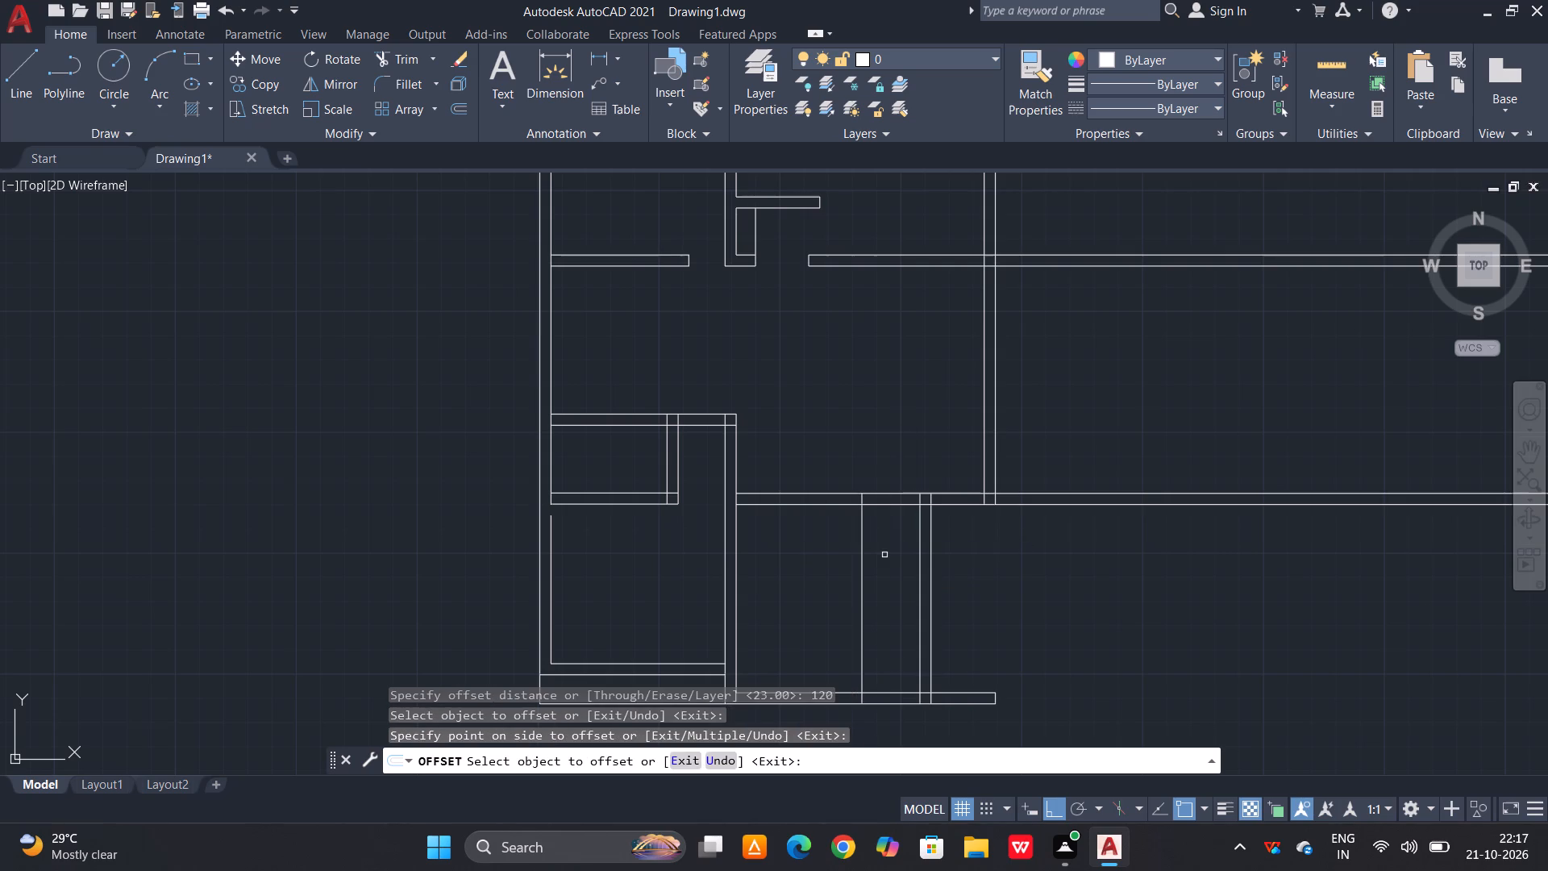
key(Escape)
key(Escape)
Trim the long horizontal wall between the 120 offset line and the new vertical wall, and remove the leftover offset line.
text(tr)
key(space)
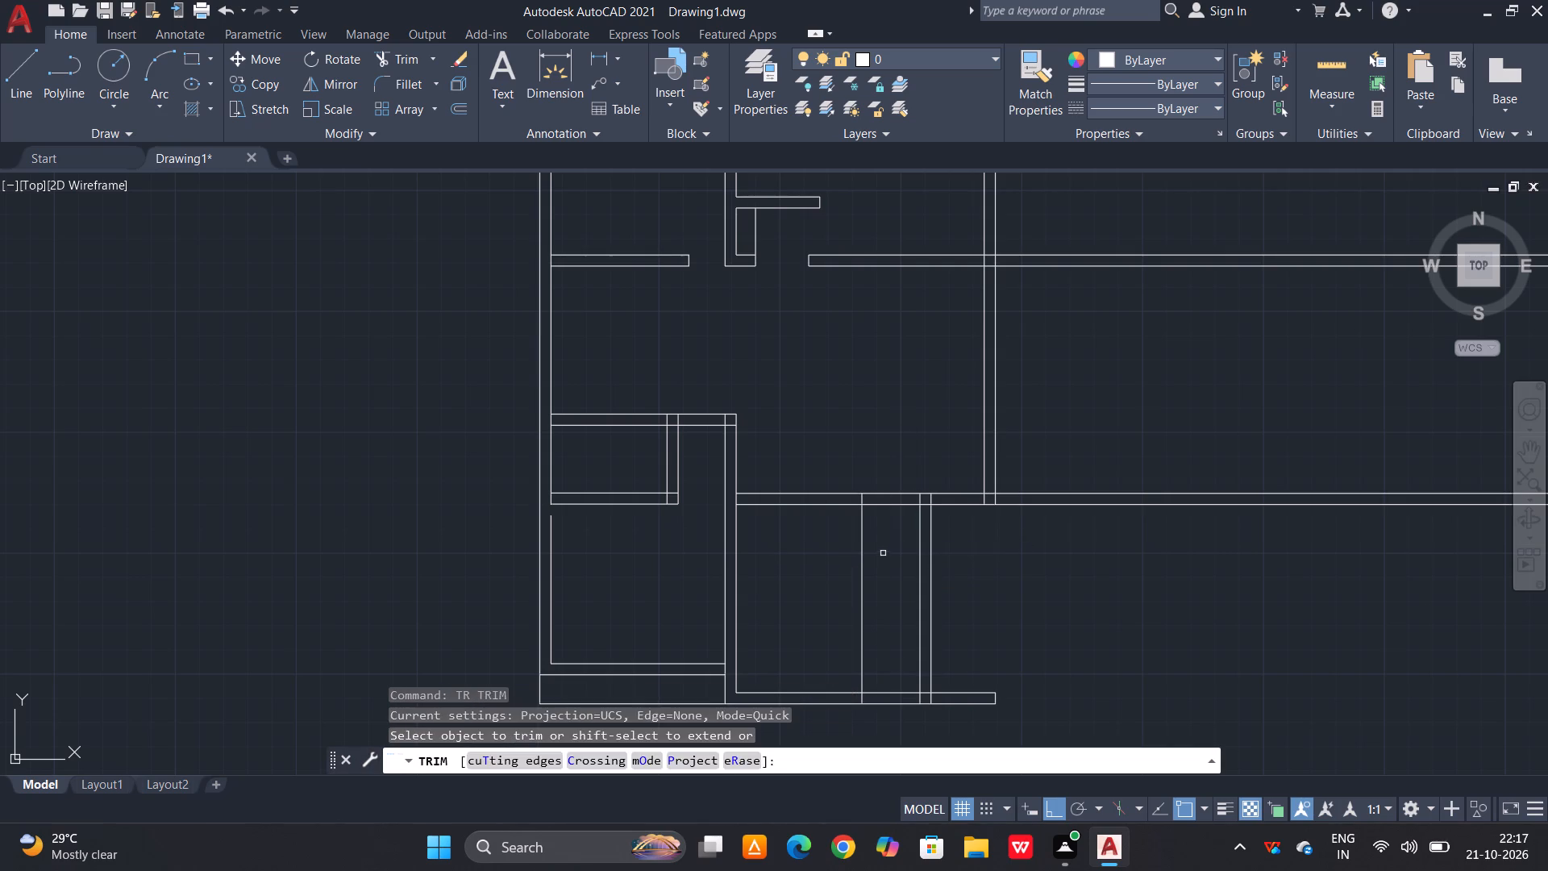
key(space)
click(895, 476)
click(883, 521)
click(879, 528)
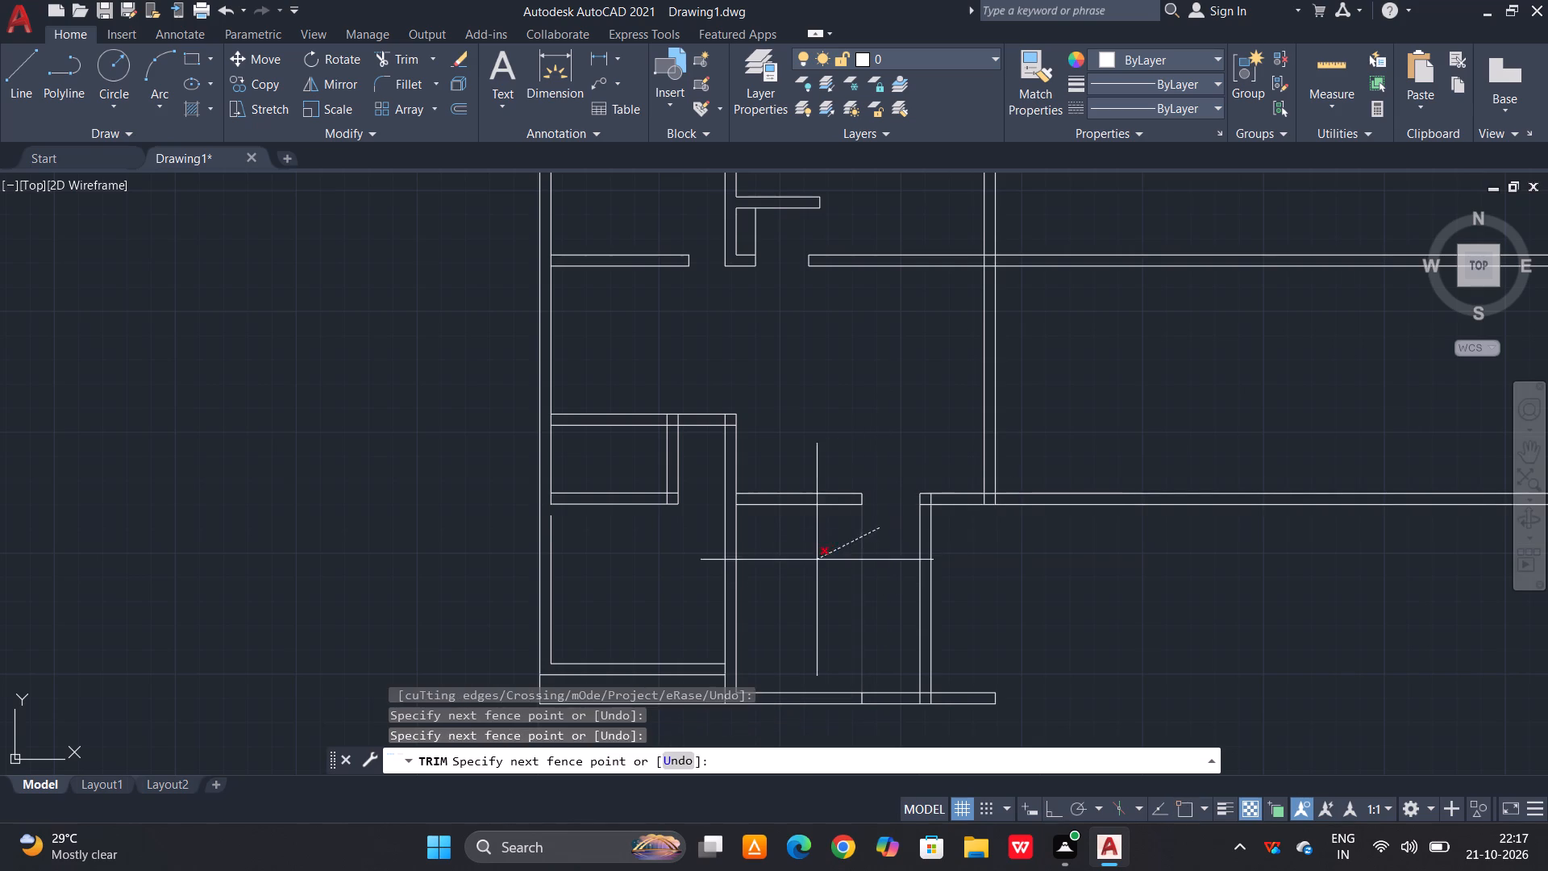
click(817, 560)
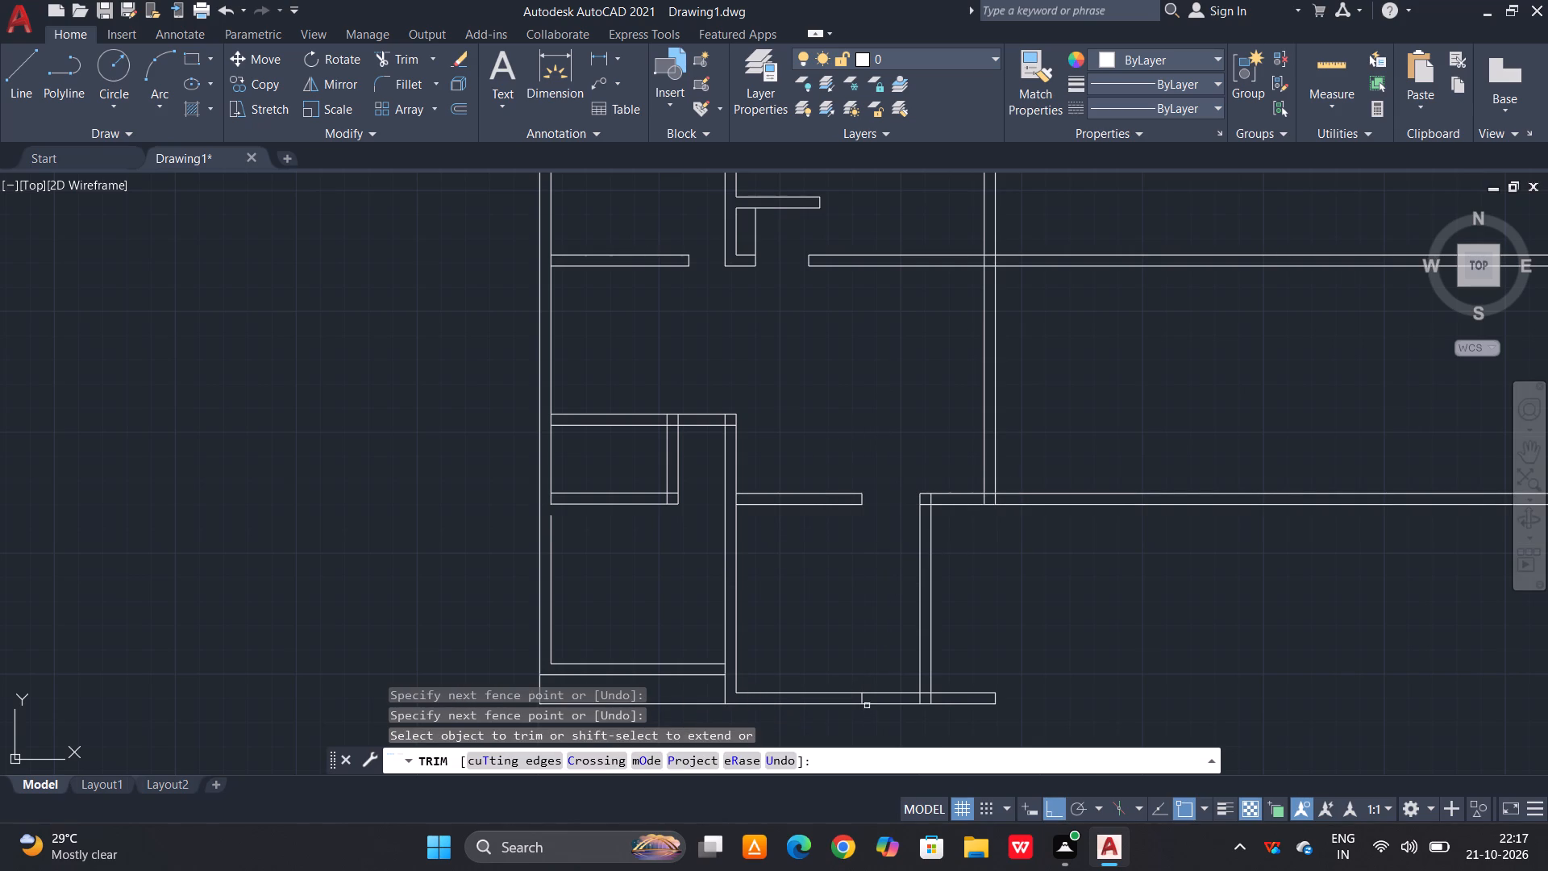
click(863, 699)
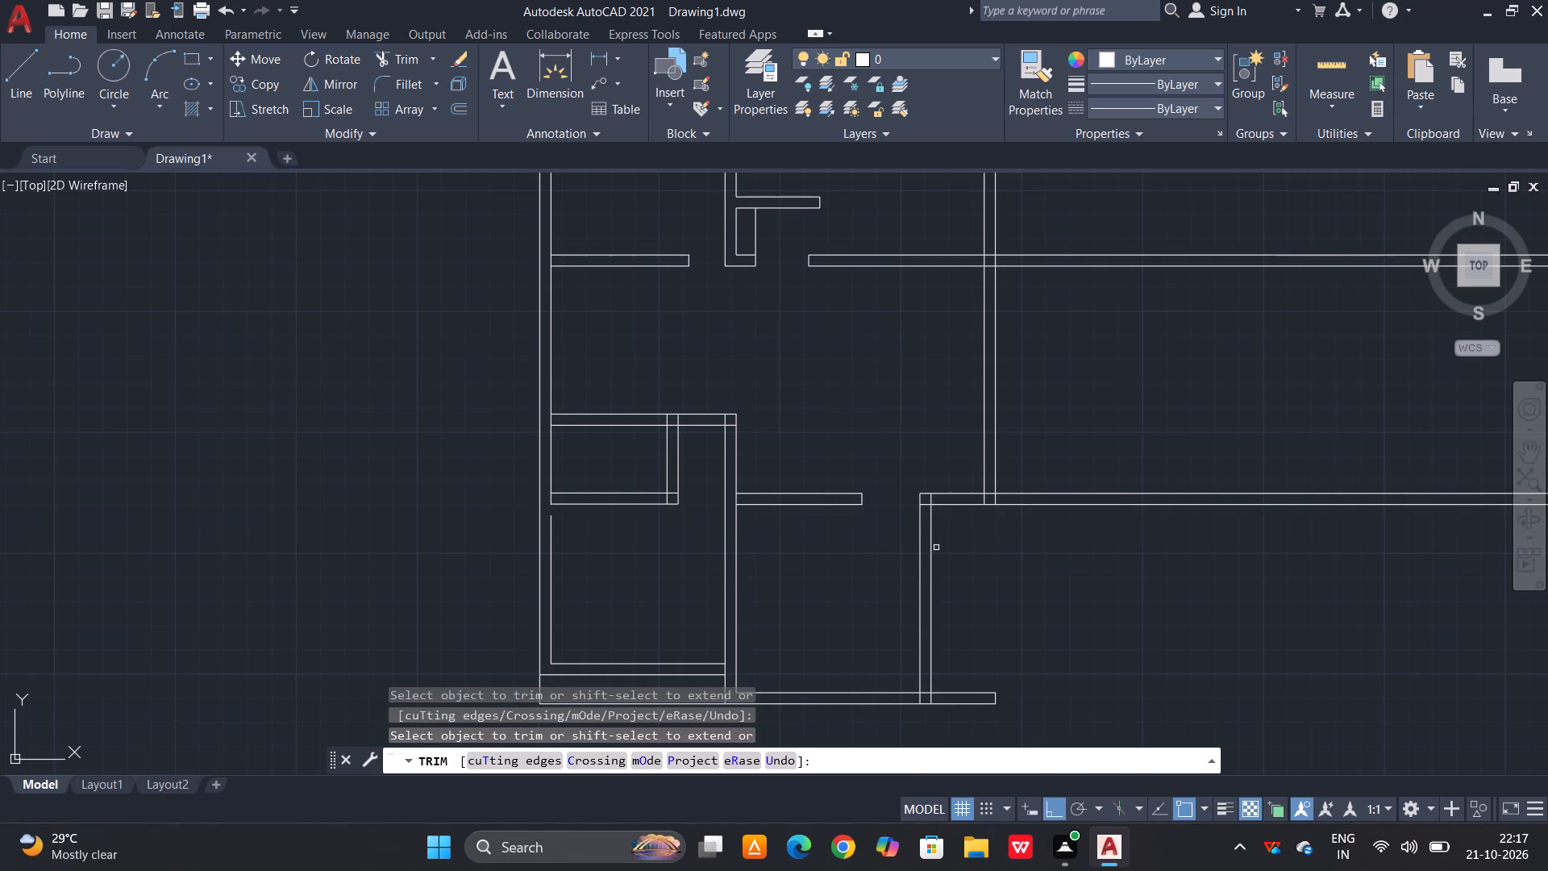
Trim the vertical wall's line segment crossing the junction with the short horizontal wall stub beside the opening.
scroll(956, 531, up, 3)
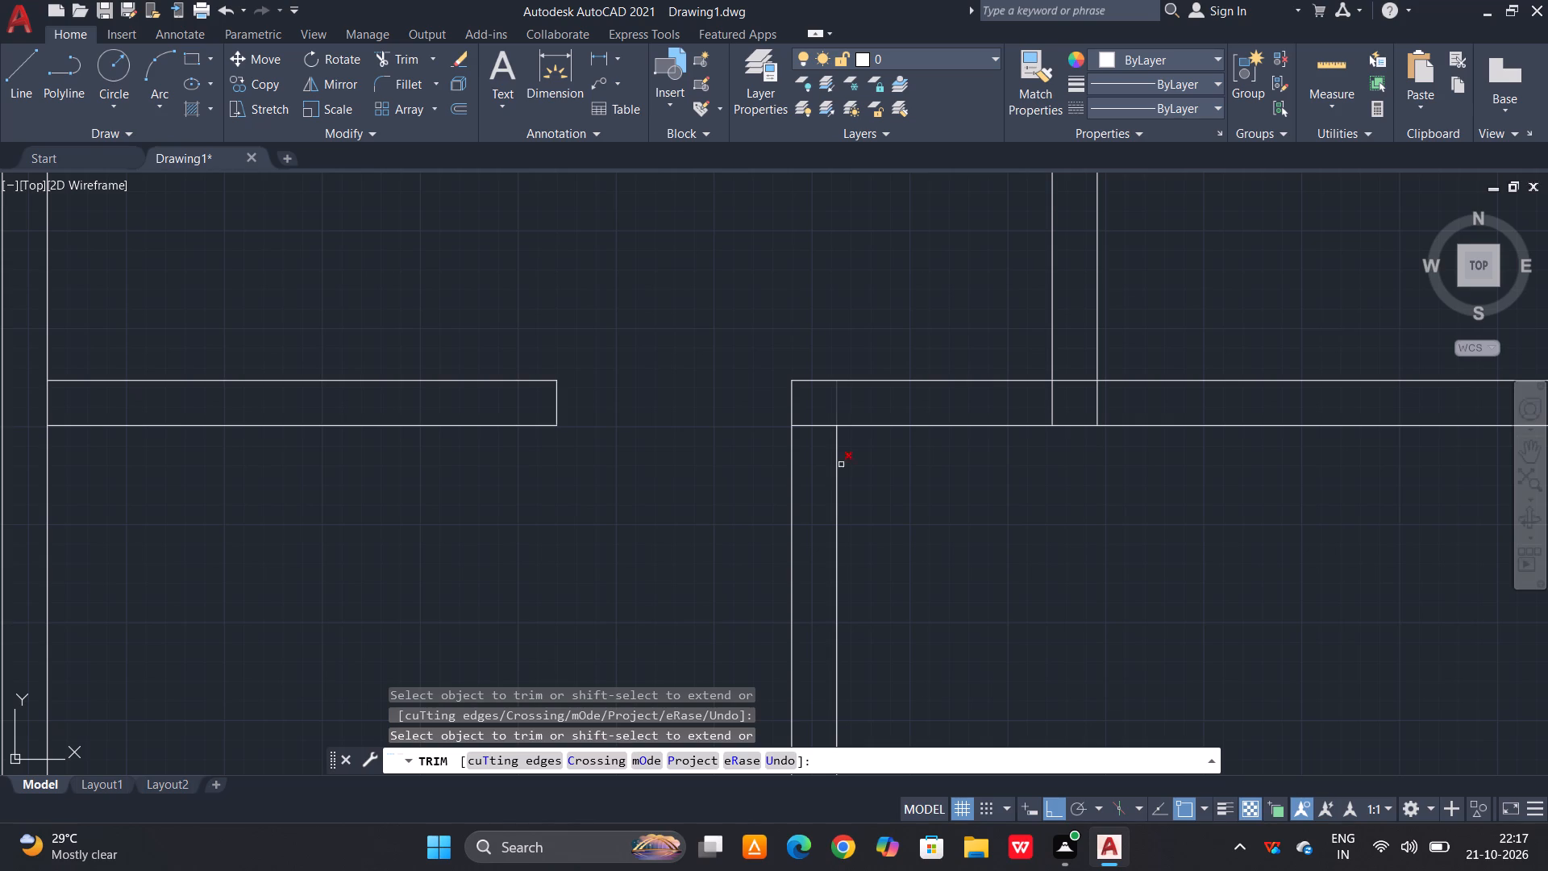
scroll(881, 548, down, 3)
scroll(686, 510, up, 1)
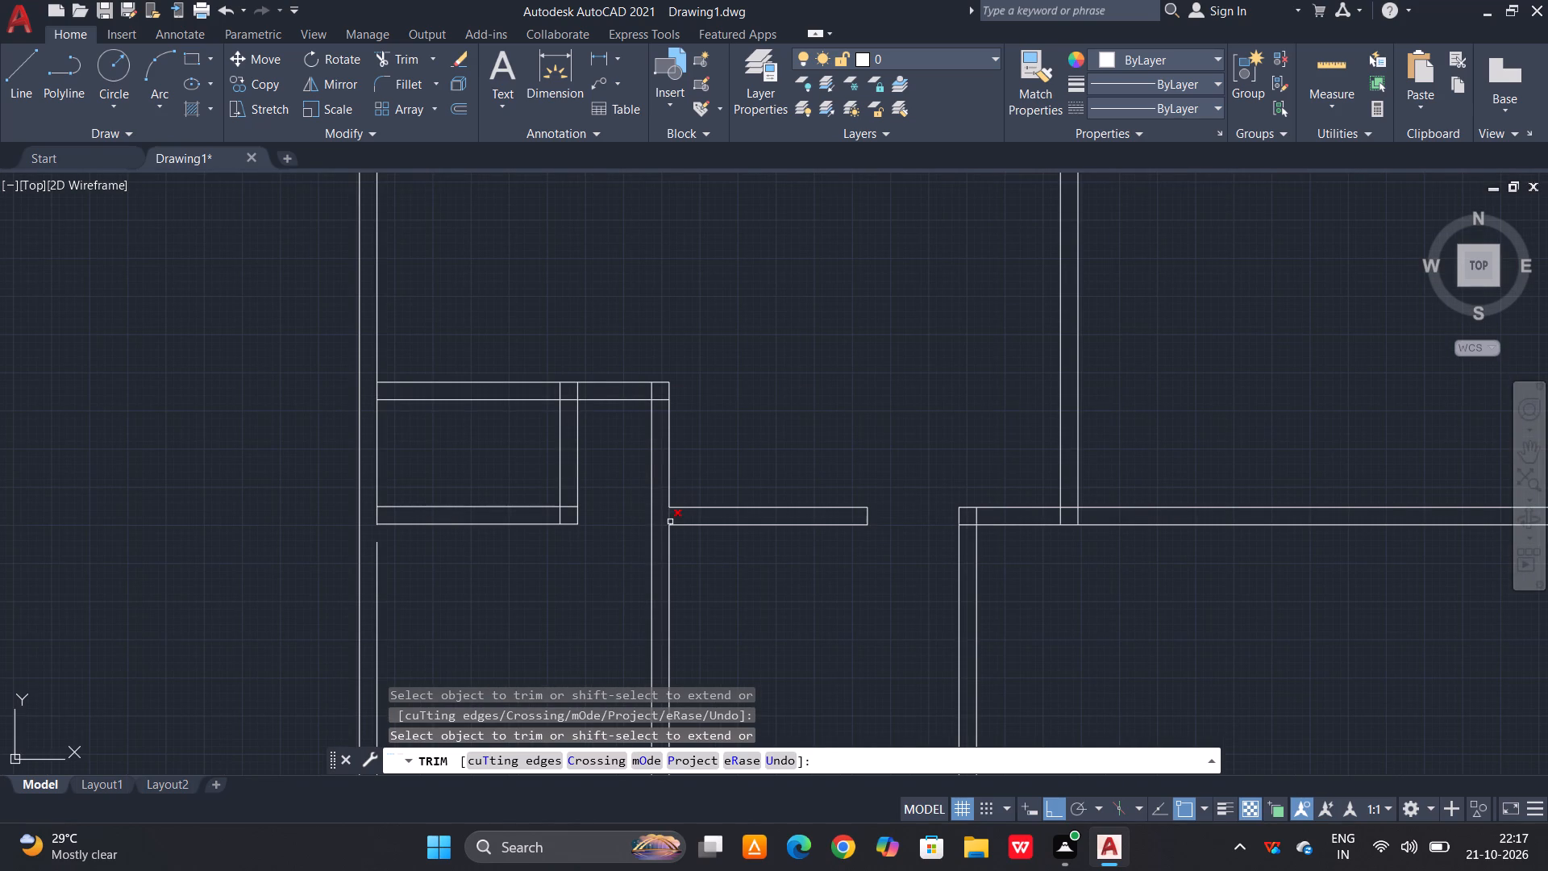
click(670, 516)
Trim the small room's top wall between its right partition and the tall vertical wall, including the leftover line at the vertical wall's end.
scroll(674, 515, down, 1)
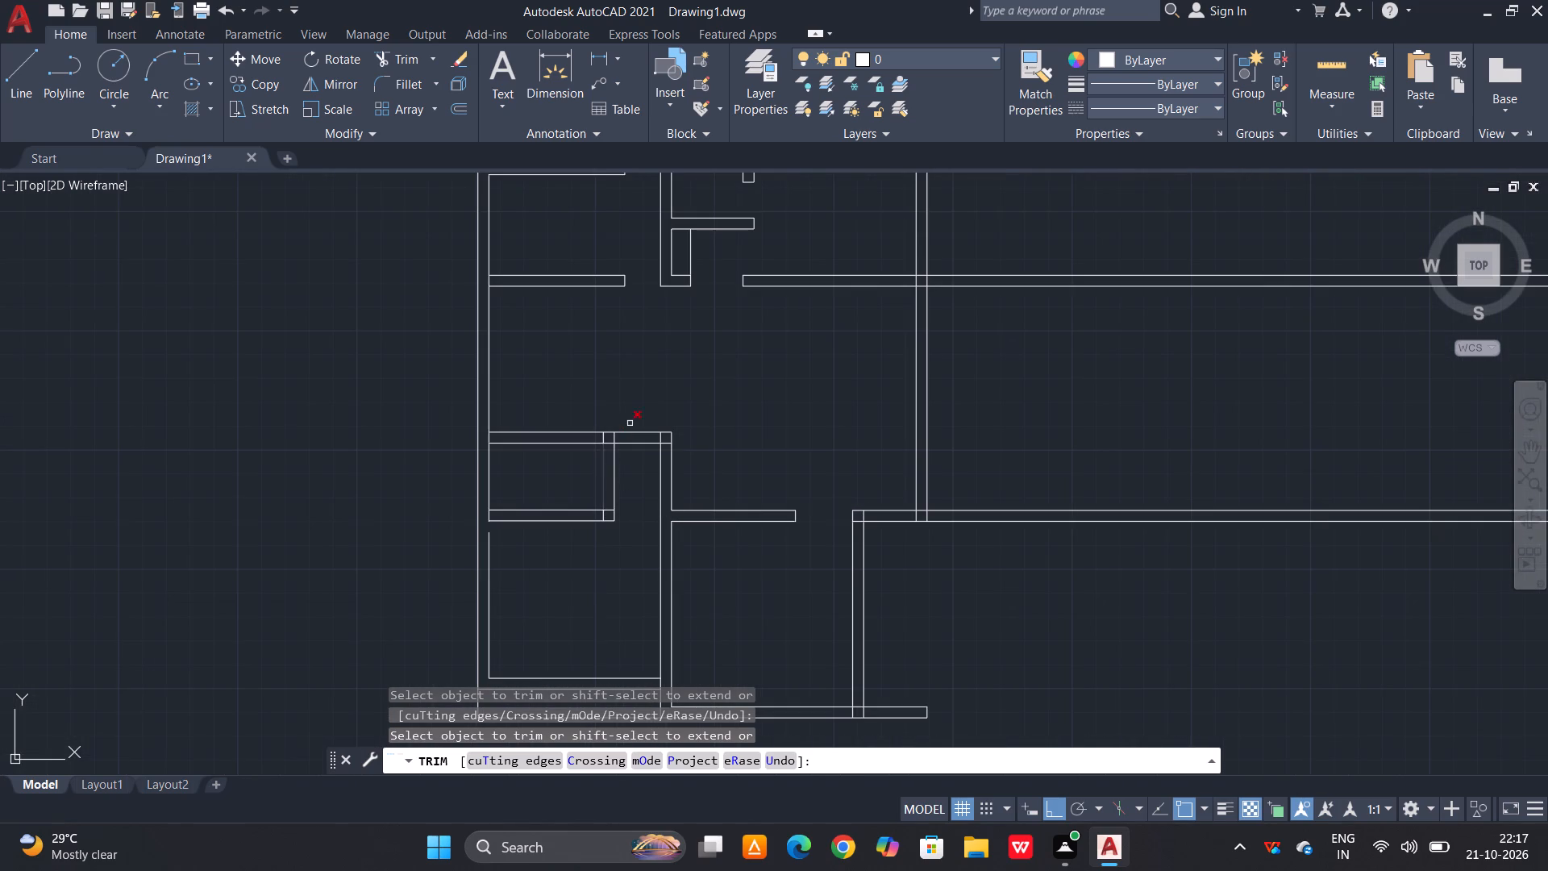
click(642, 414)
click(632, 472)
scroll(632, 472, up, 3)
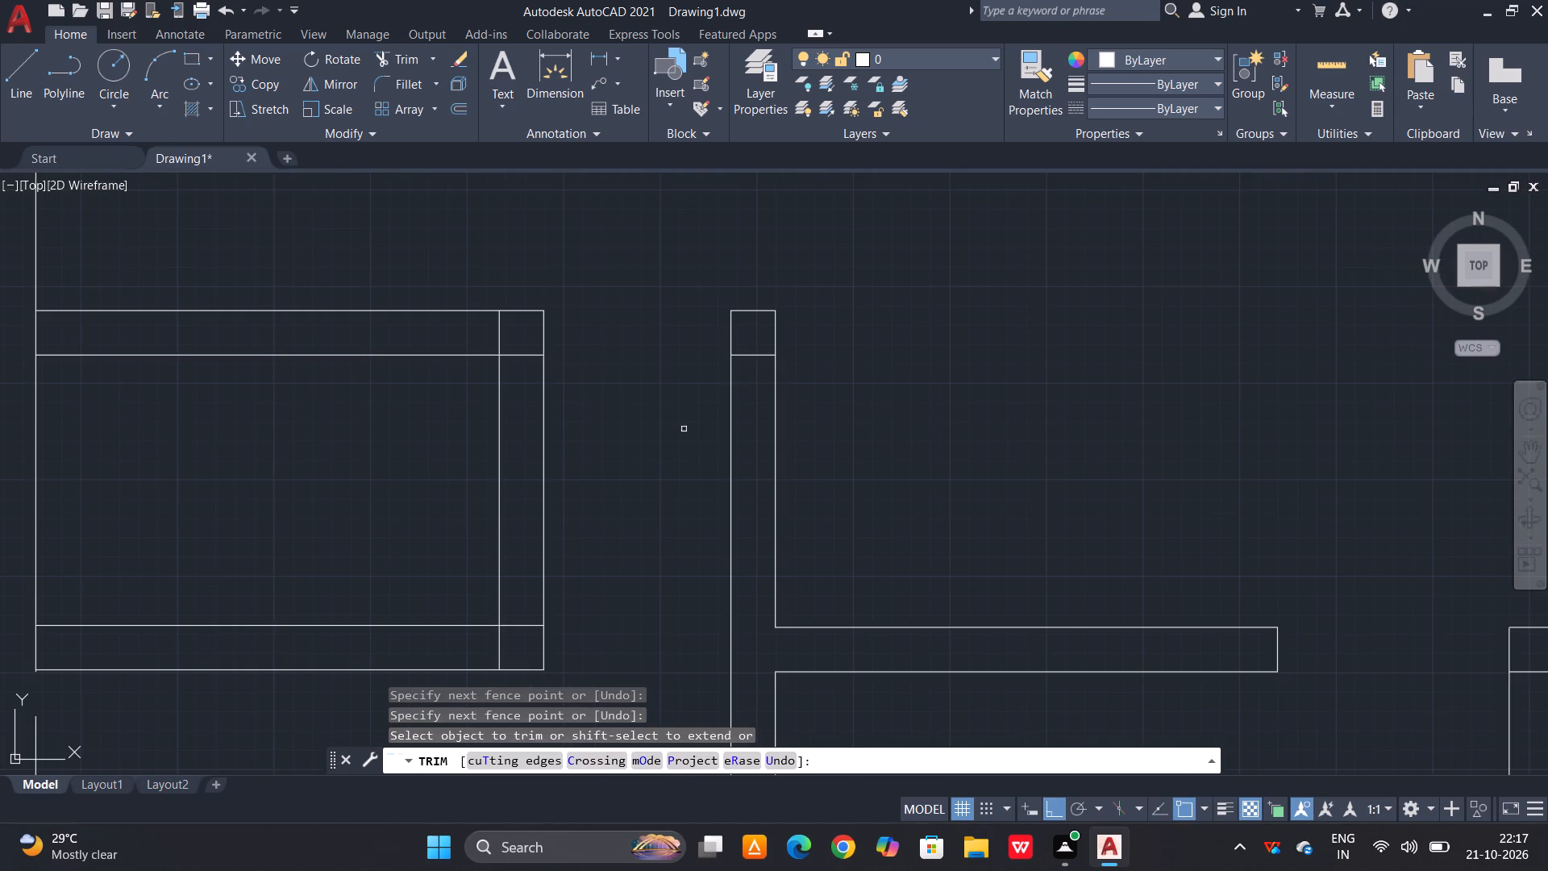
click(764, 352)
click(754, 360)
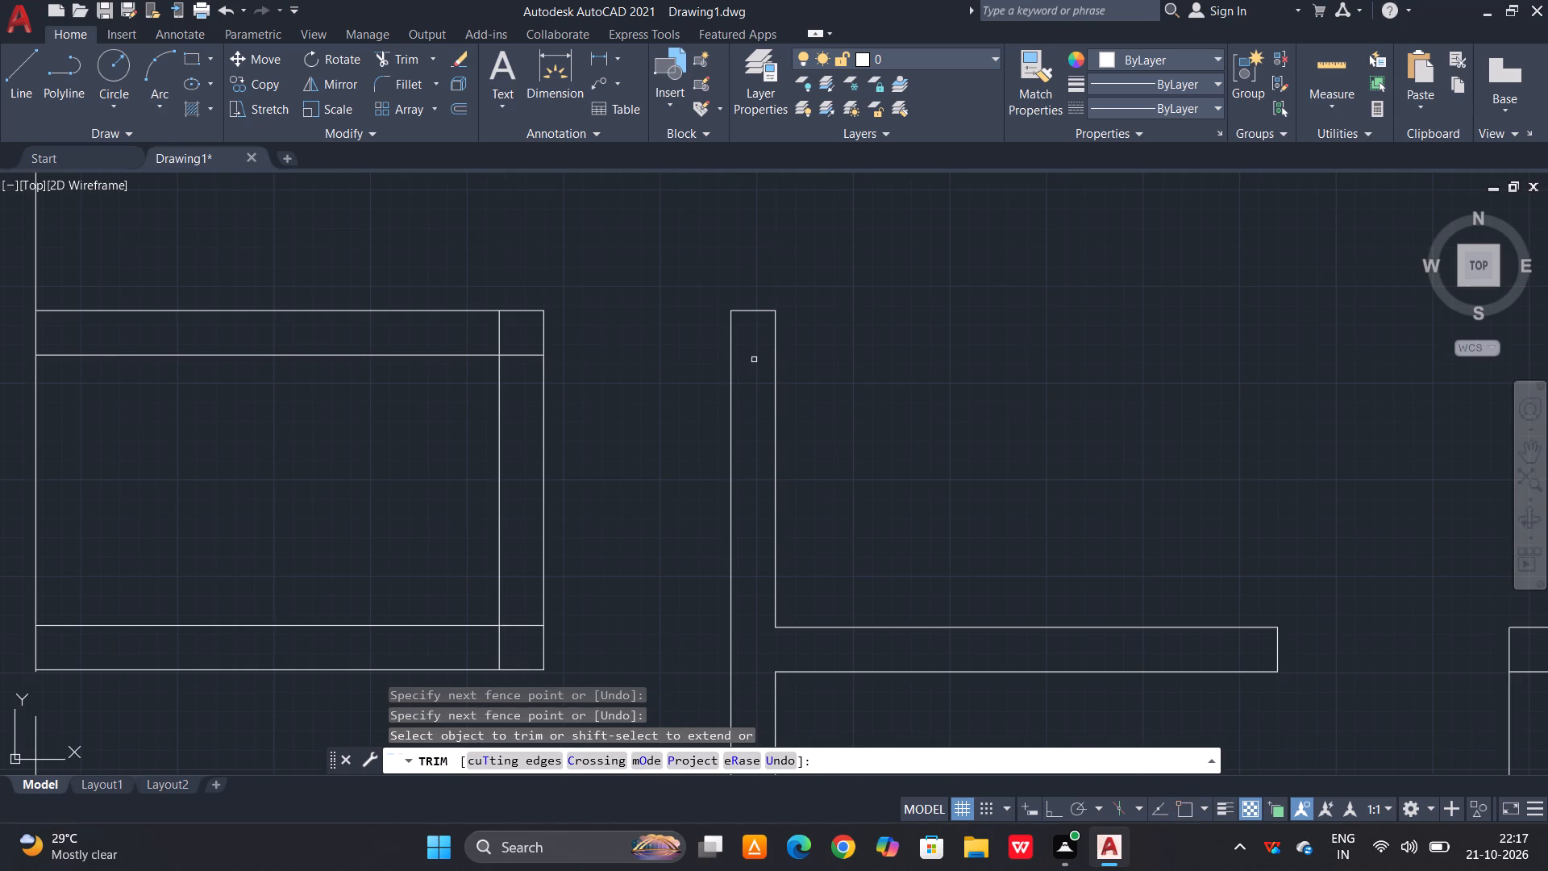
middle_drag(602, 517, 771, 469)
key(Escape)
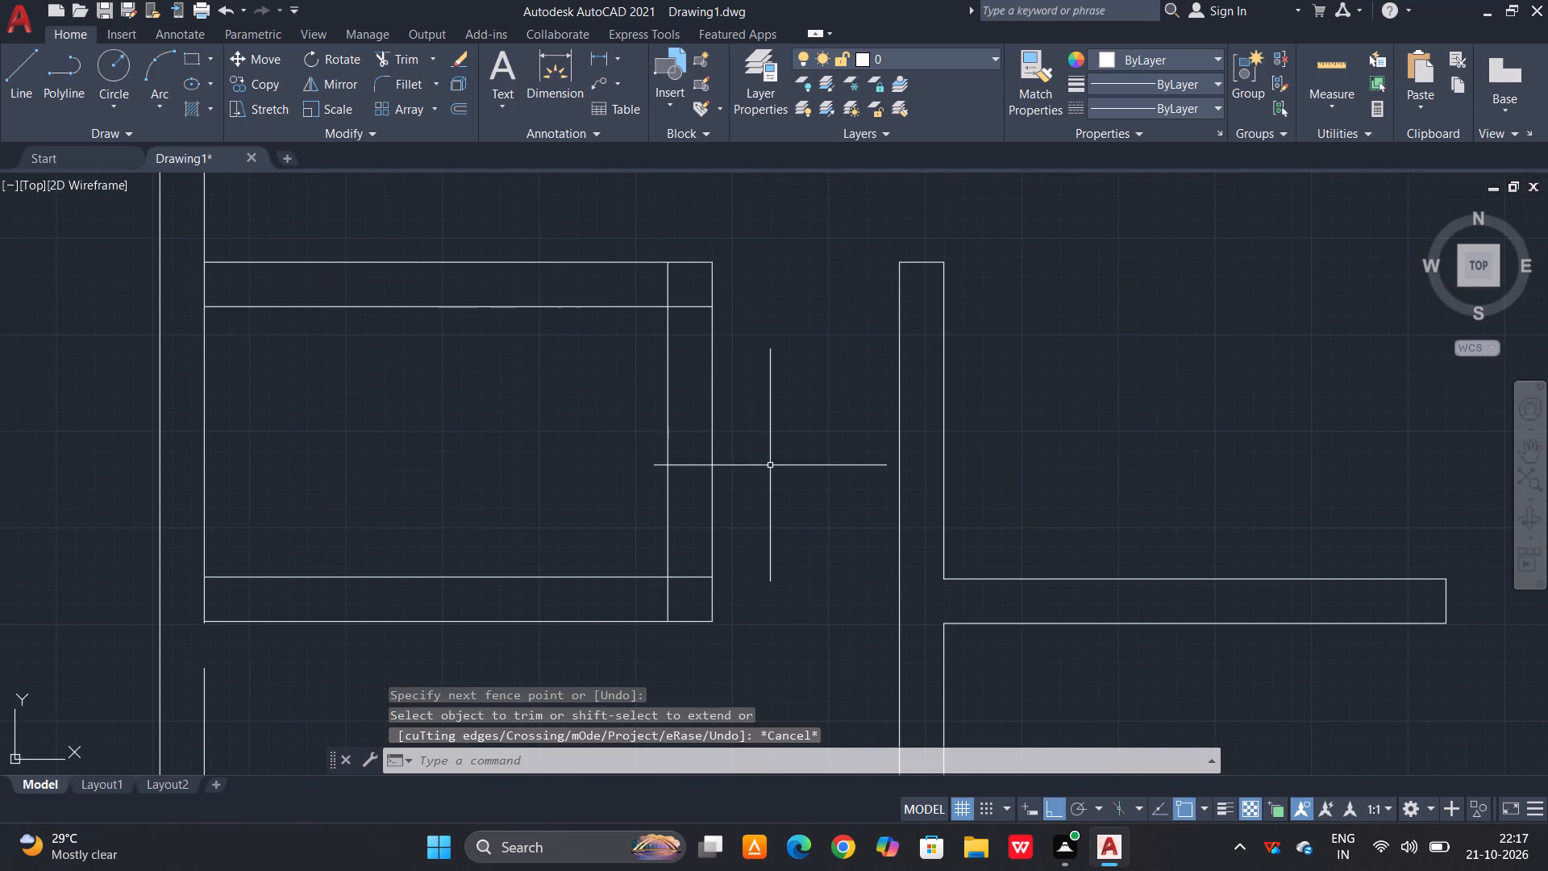
Offset the upper line of the small room's bottom wall 75 upward.
key(o)
key(space)
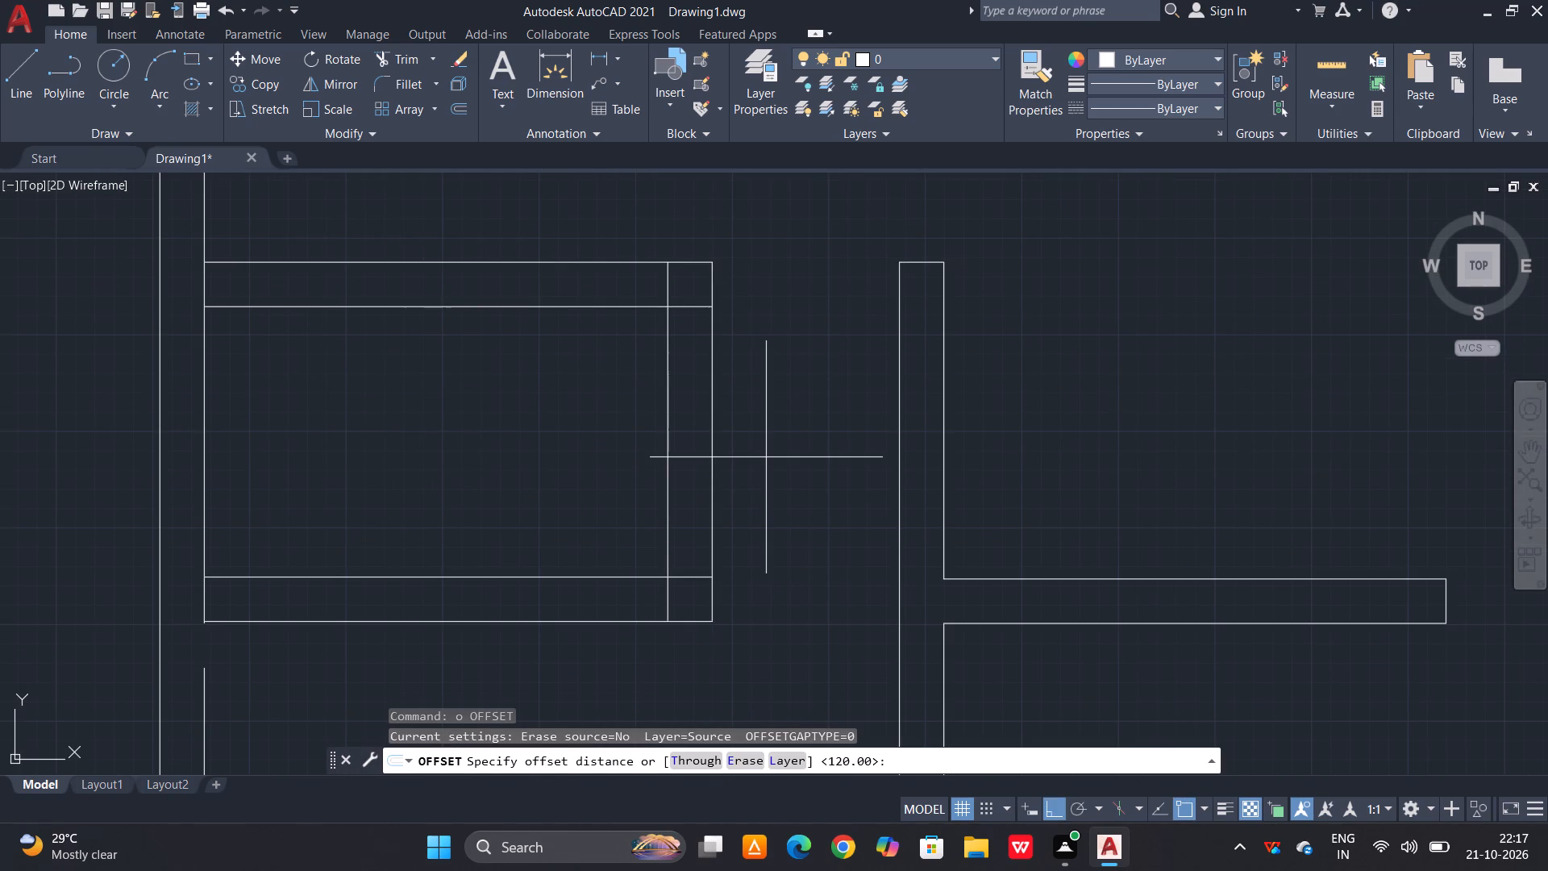
key(7)
key(5)
key(space)
click(693, 573)
click(689, 577)
click(707, 498)
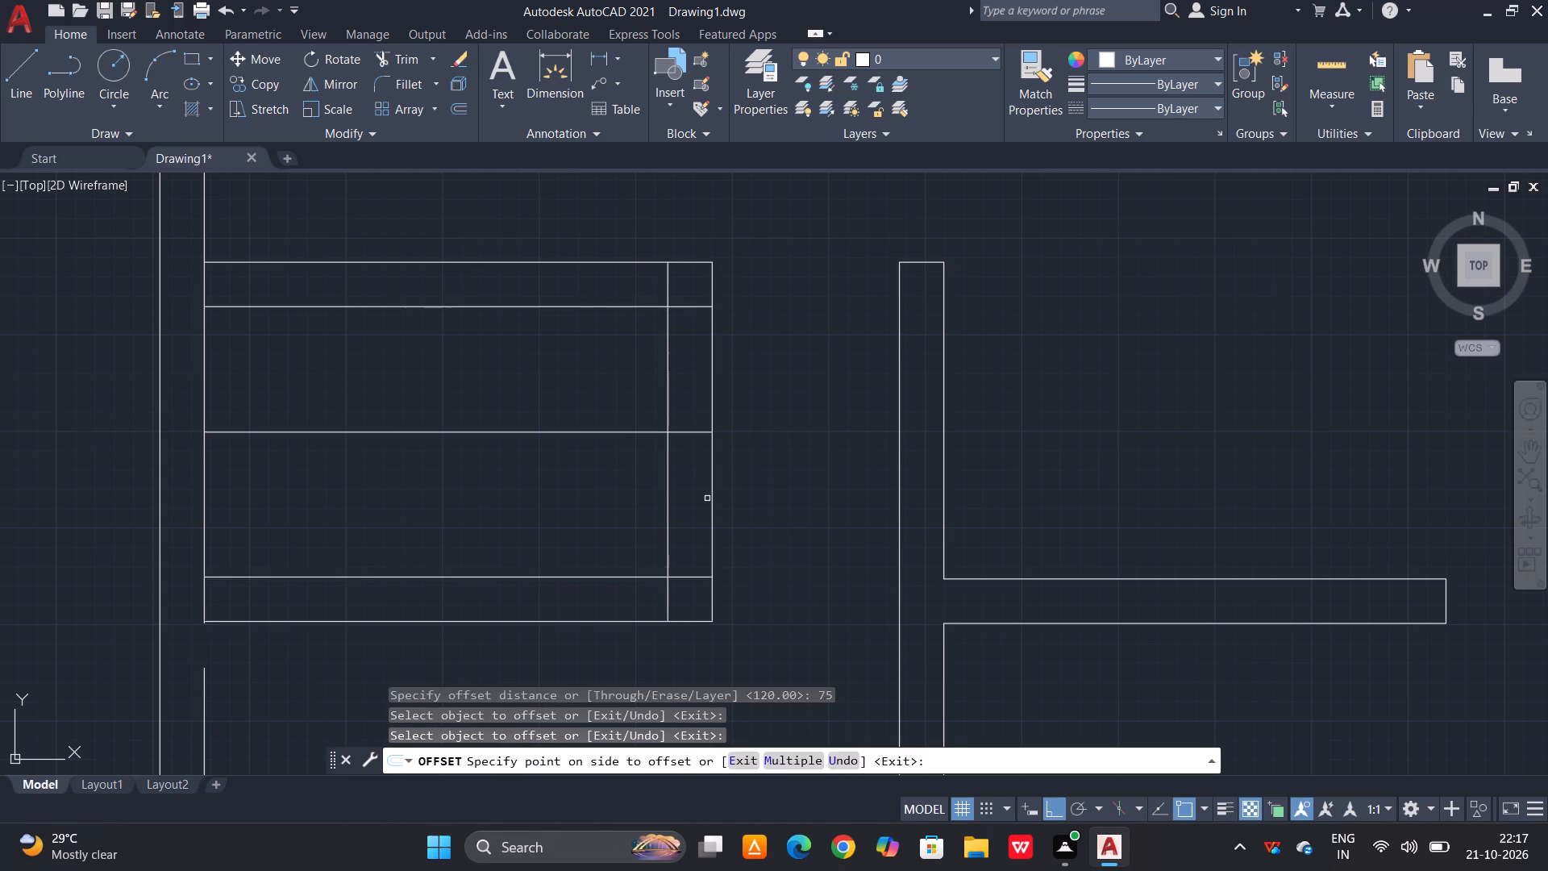
key(Escape)
Trim the small room's right partition between the 75 offset line and the bottom wall, and remove the excess offset line.
text(tr)
key(space)
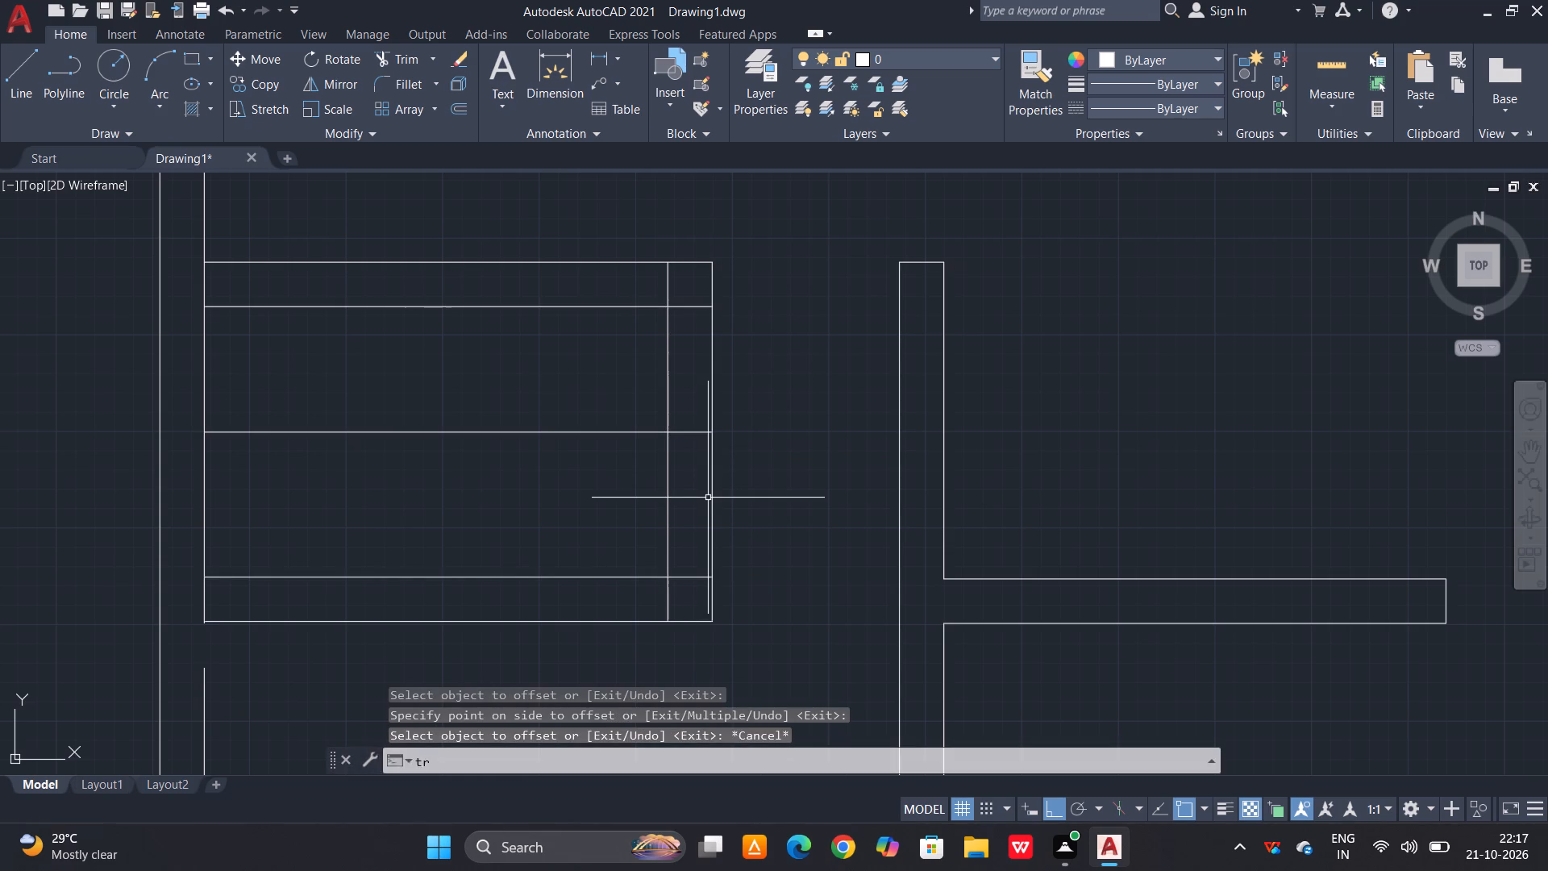
key(space)
drag(727, 501, 718, 506)
click(585, 535)
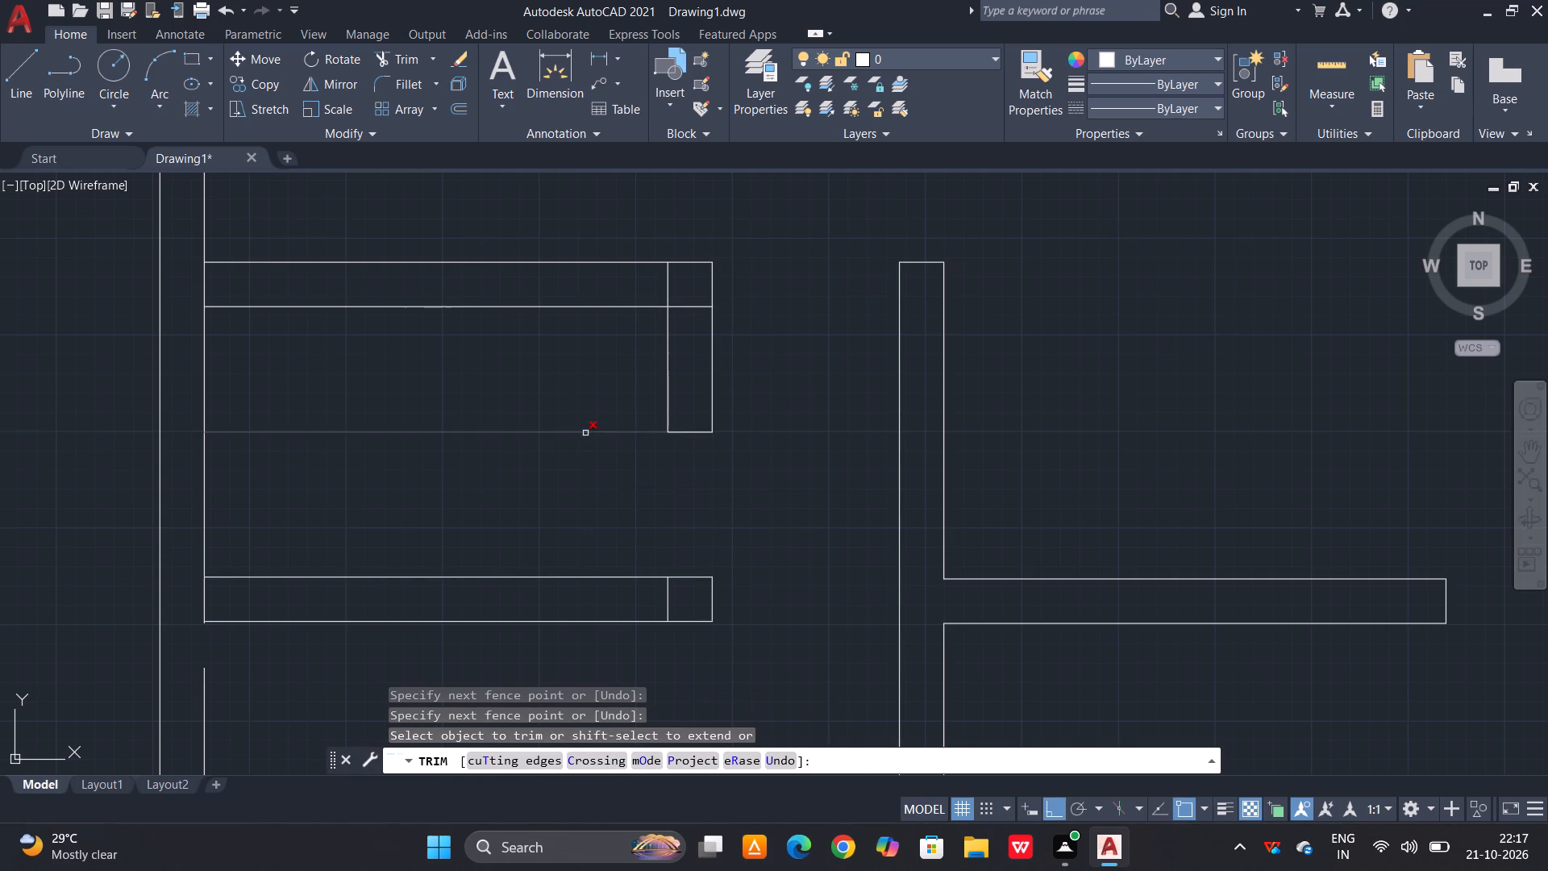
drag(585, 430, 581, 448)
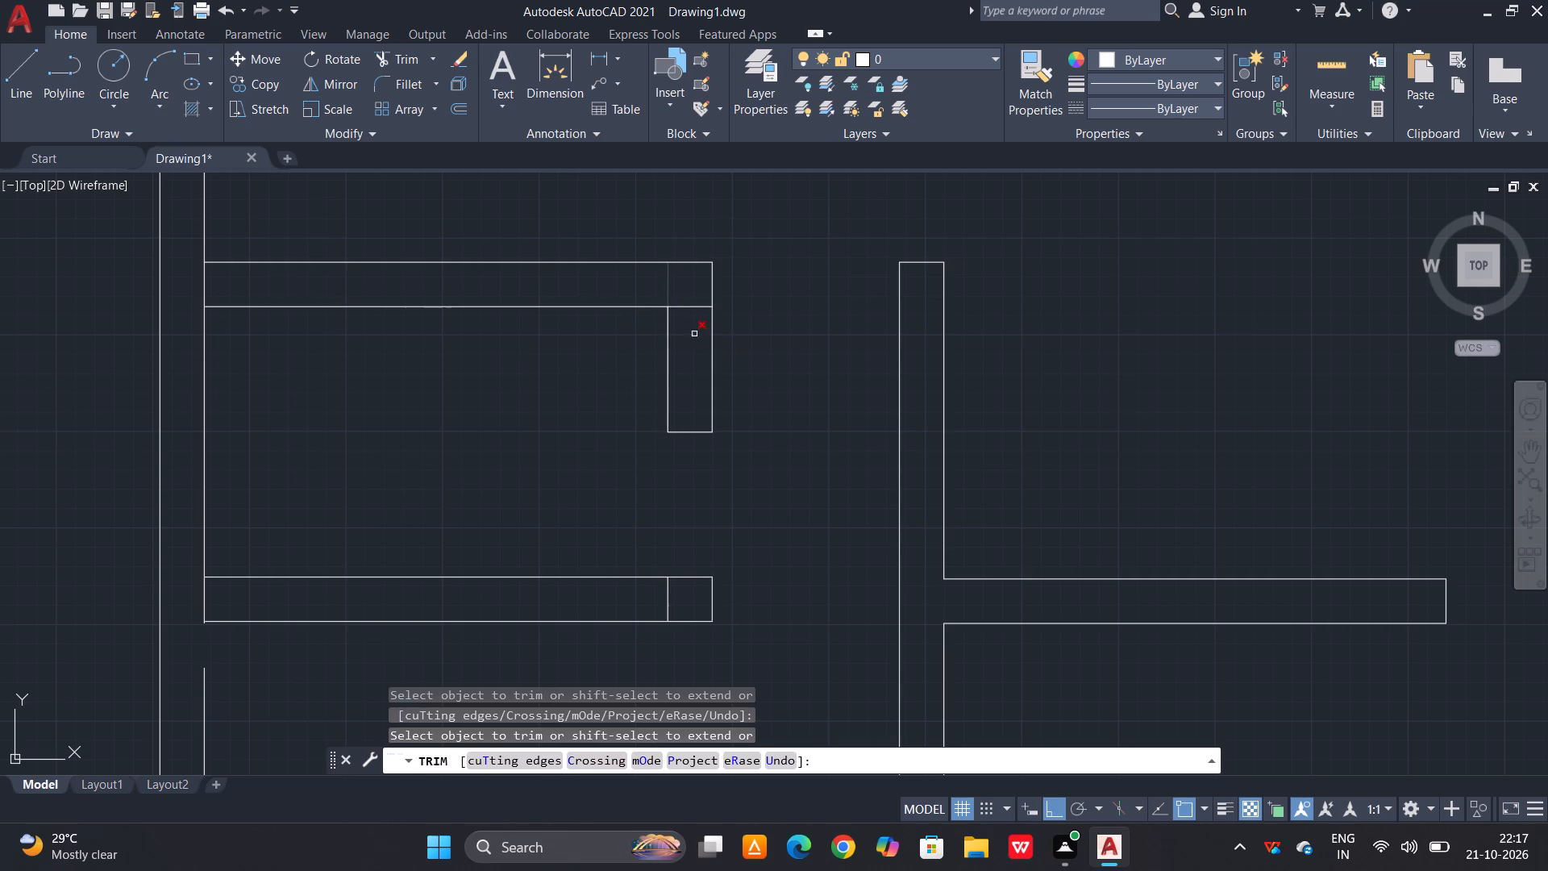
Trim the overlapping inner lines where the small room's top wall meets the shortened right partition.
scroll(816, 382, down, 3)
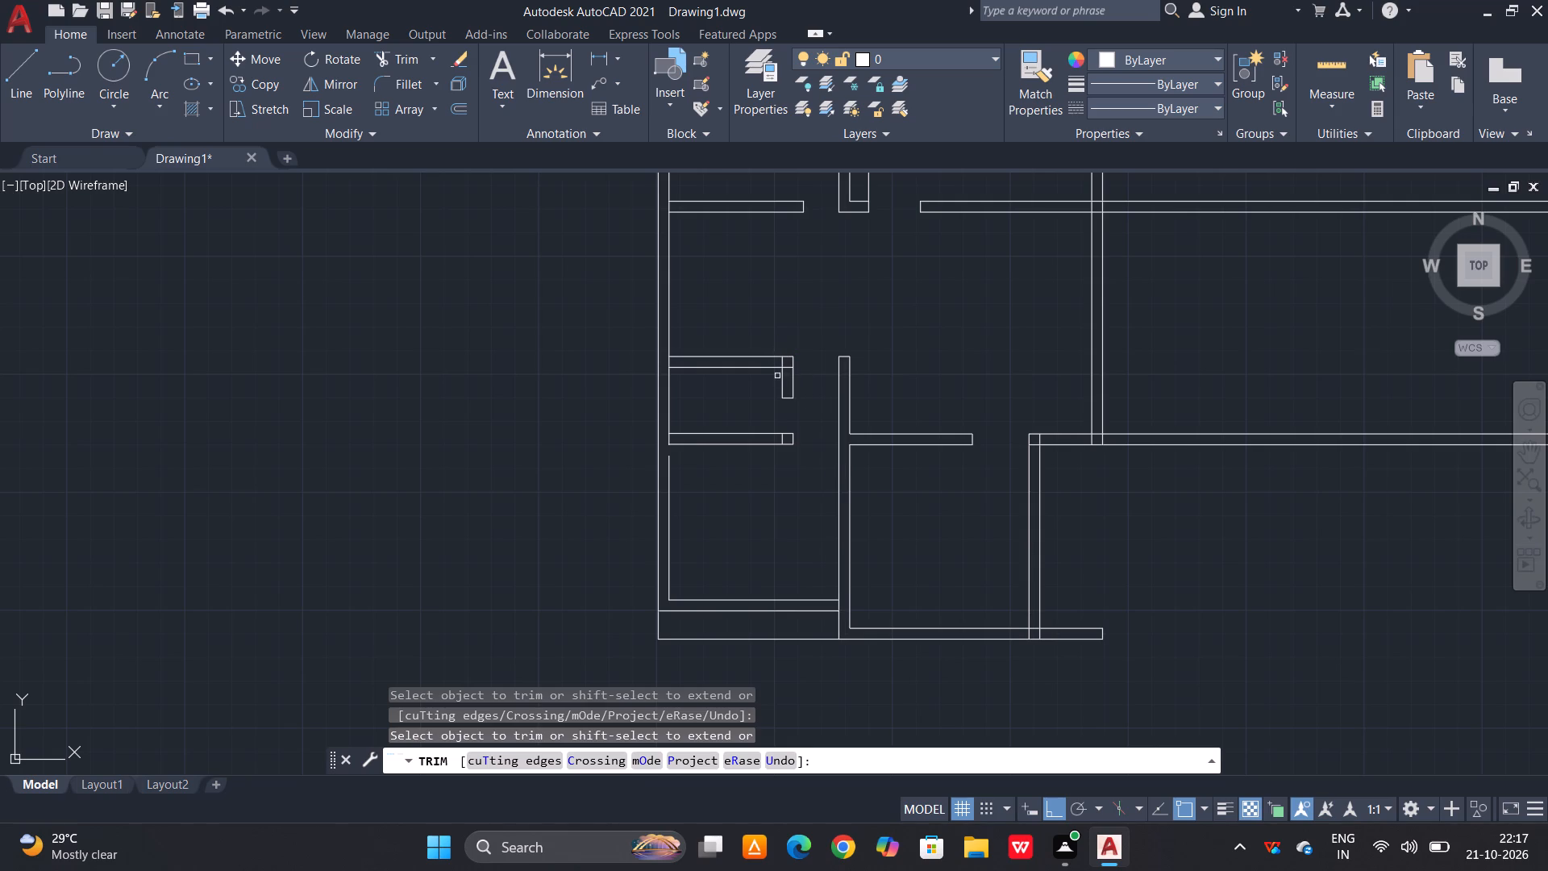
scroll(780, 380, up, 2)
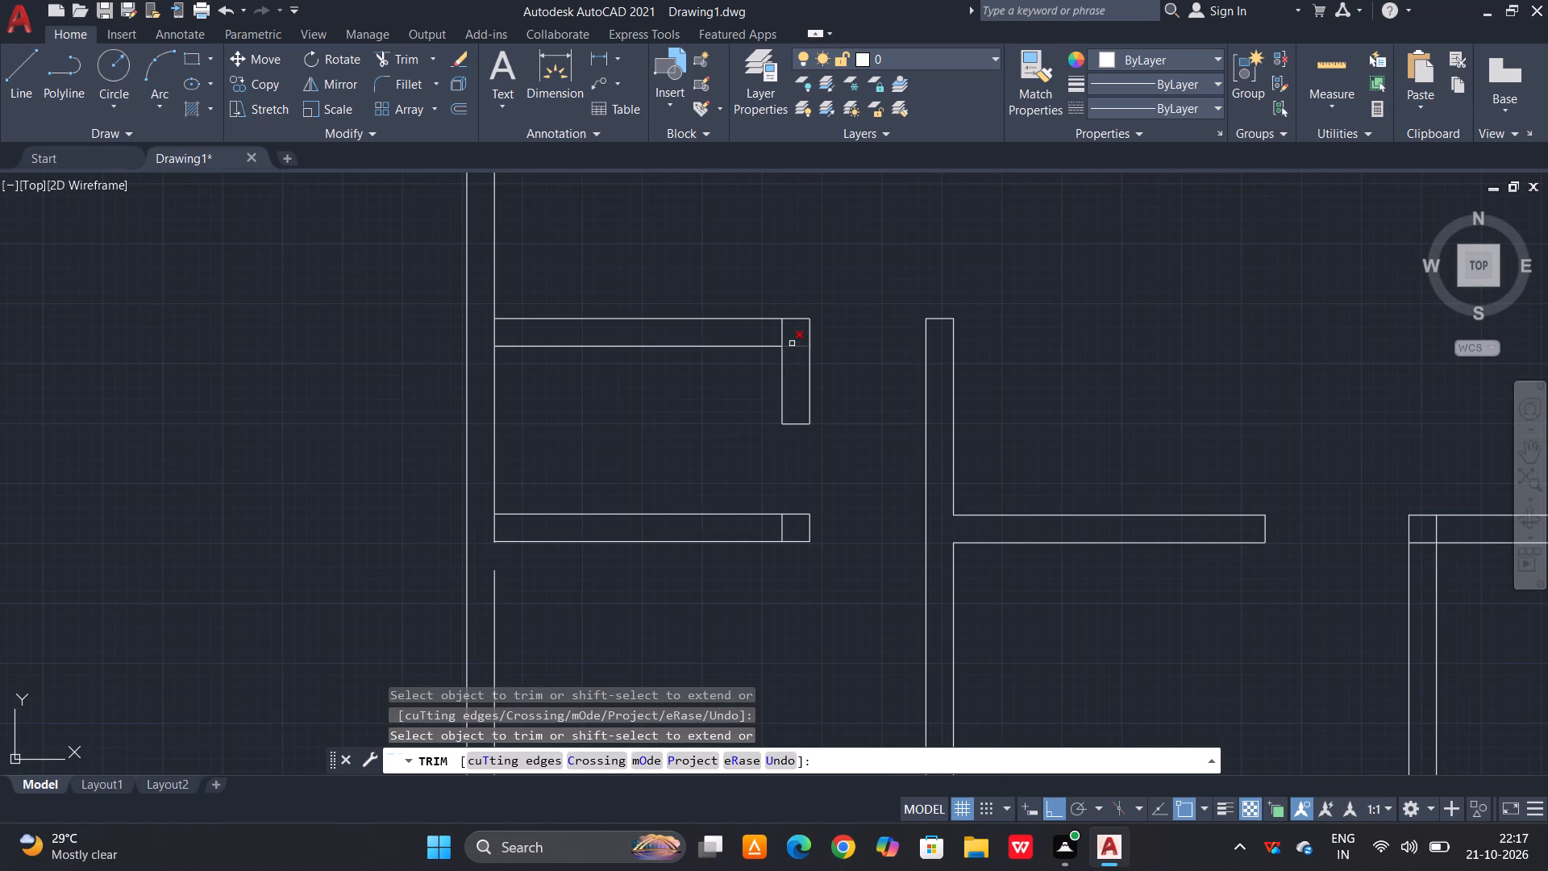
click(792, 344)
click(782, 334)
key(Escape)
key(Escape)
key(Escape)
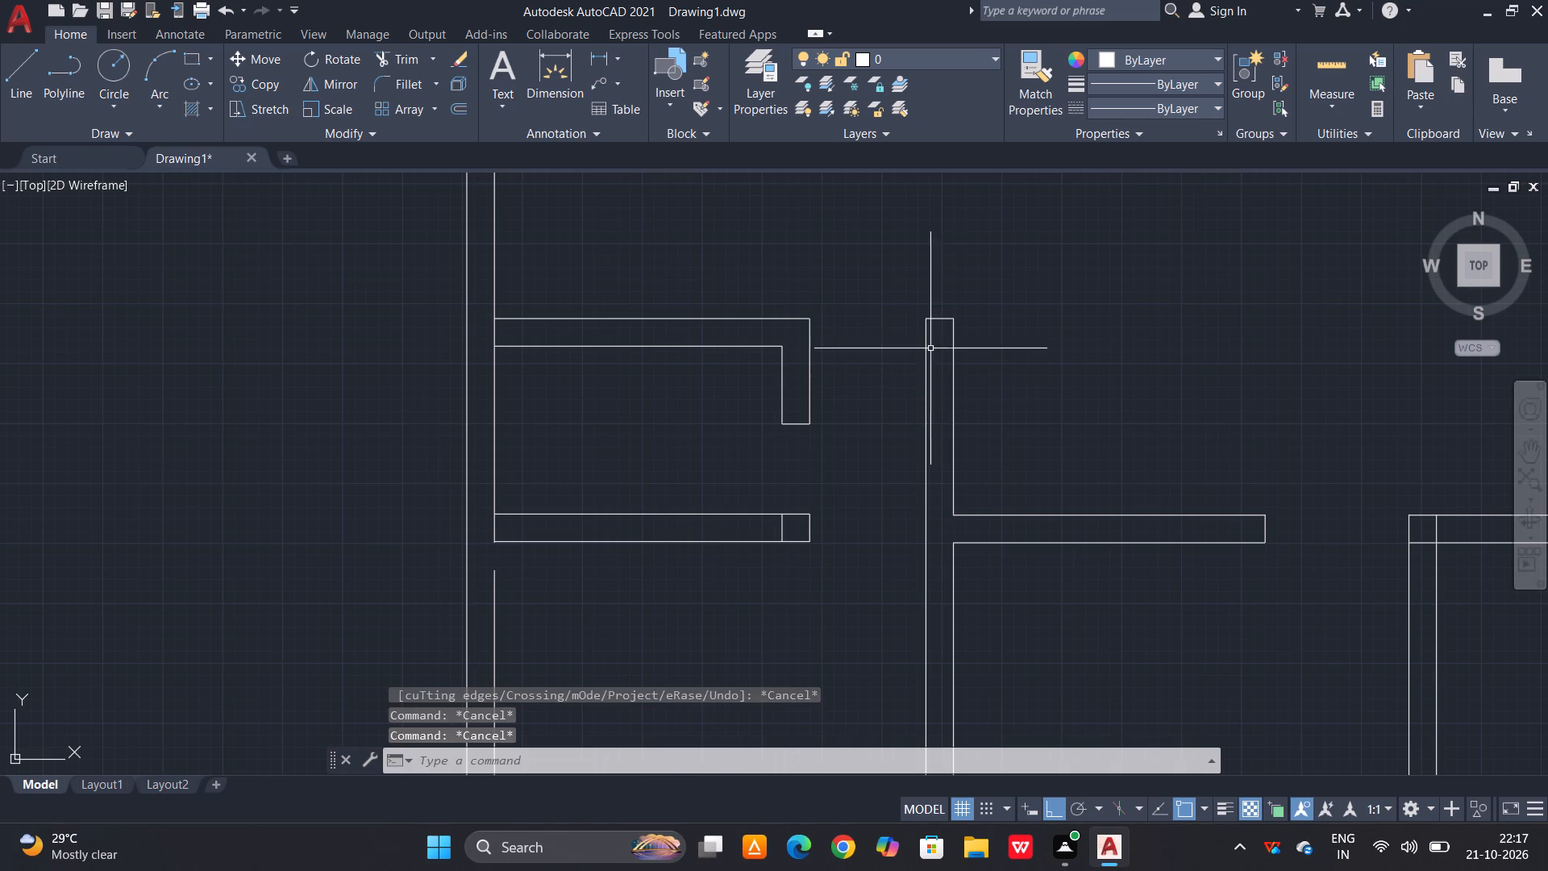
Extend both lines of the small room's top wall to the tall vertical wall.
text(ex)
key(space)
key(space)
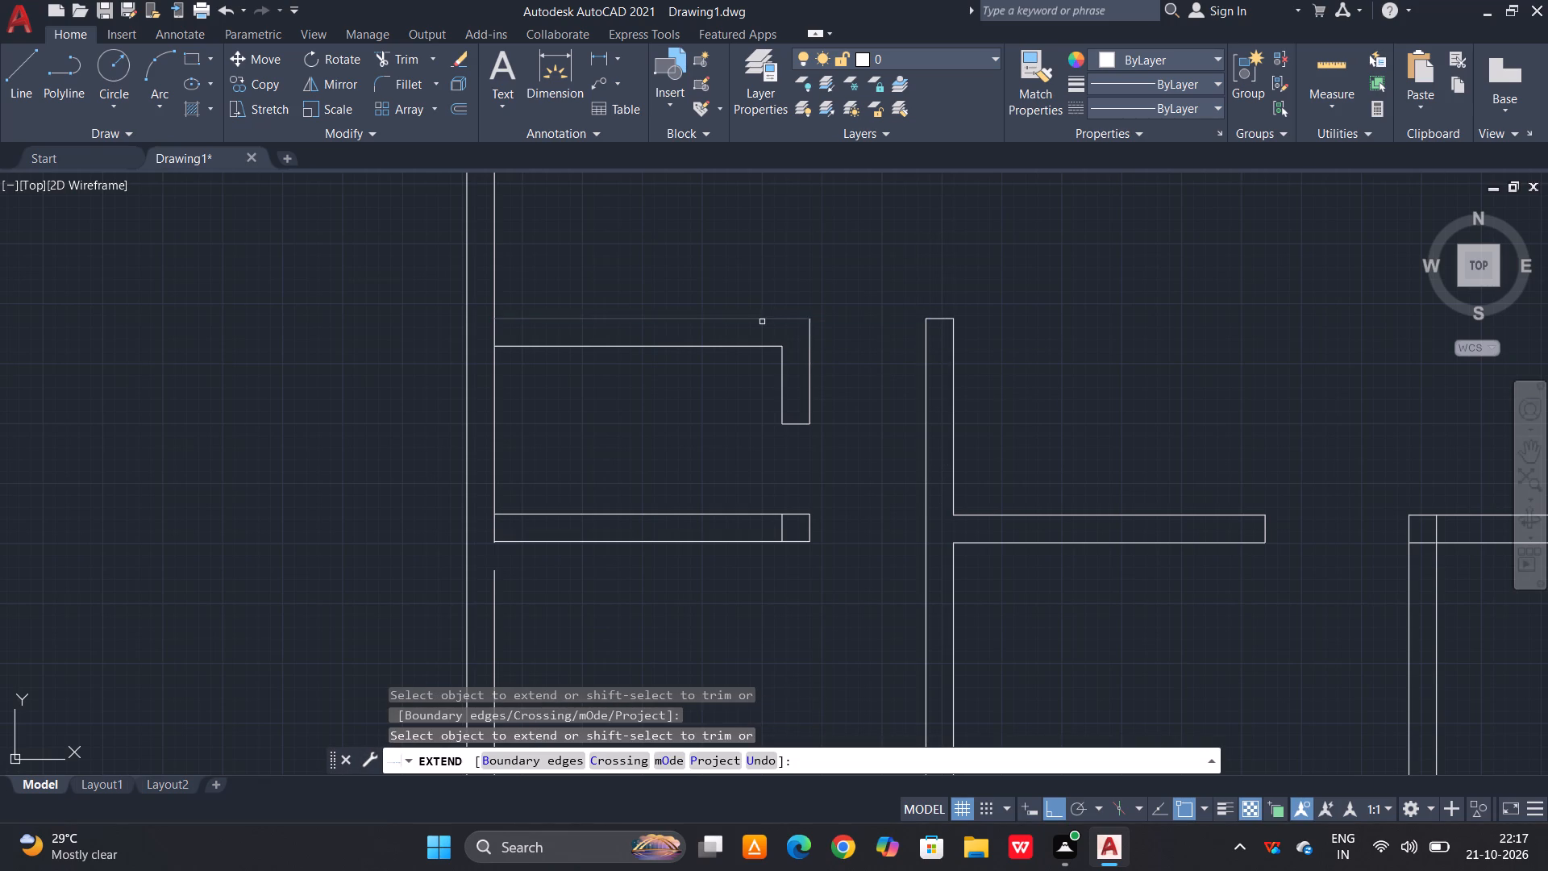
click(772, 316)
click(761, 342)
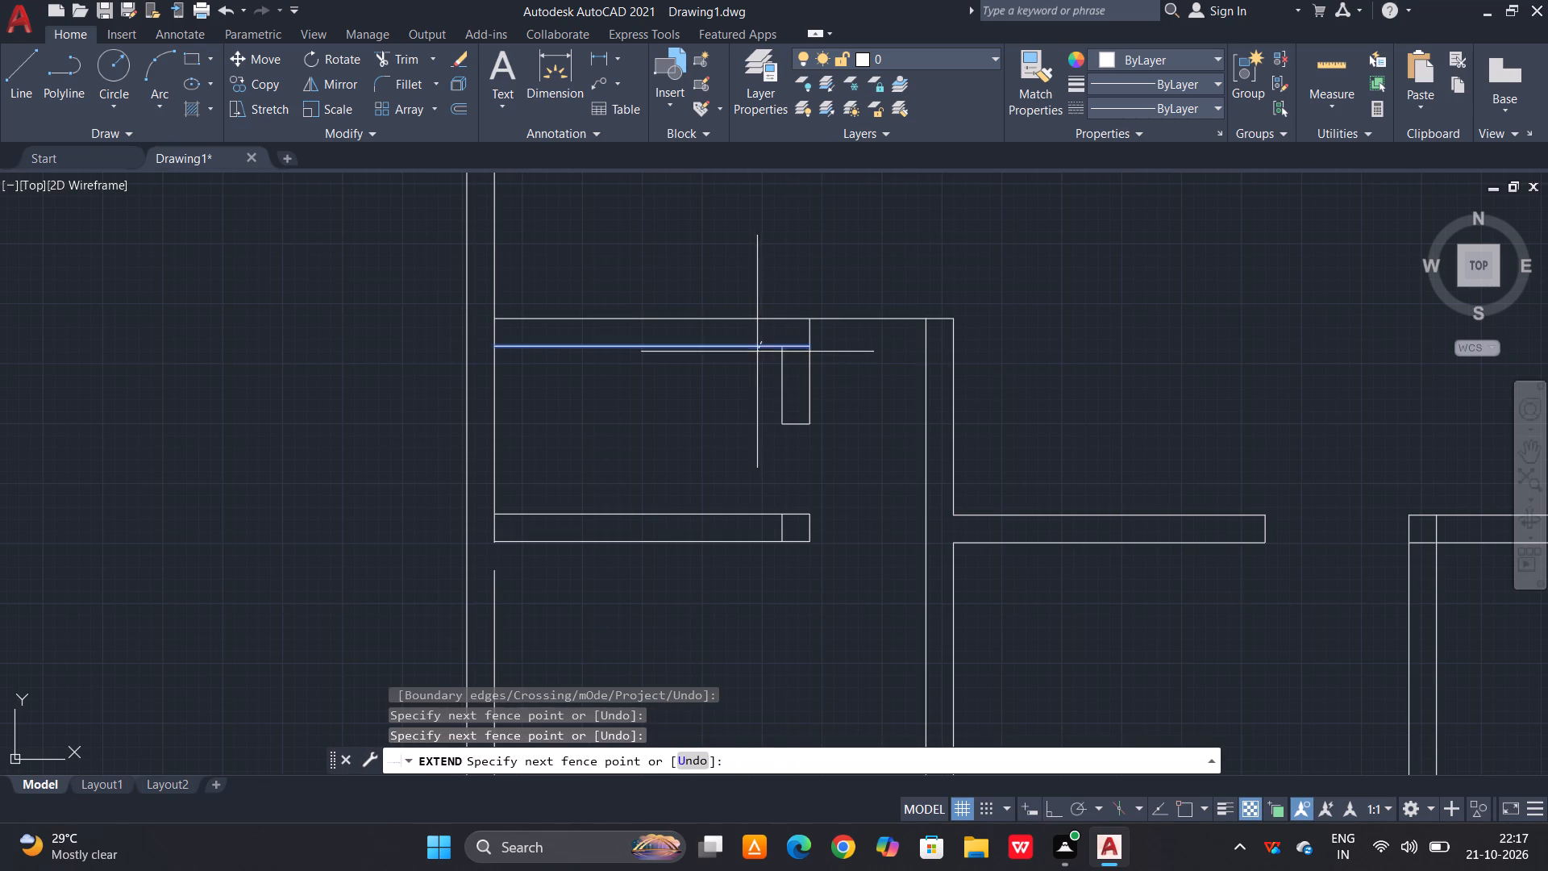
click(757, 352)
click(785, 346)
click(889, 346)
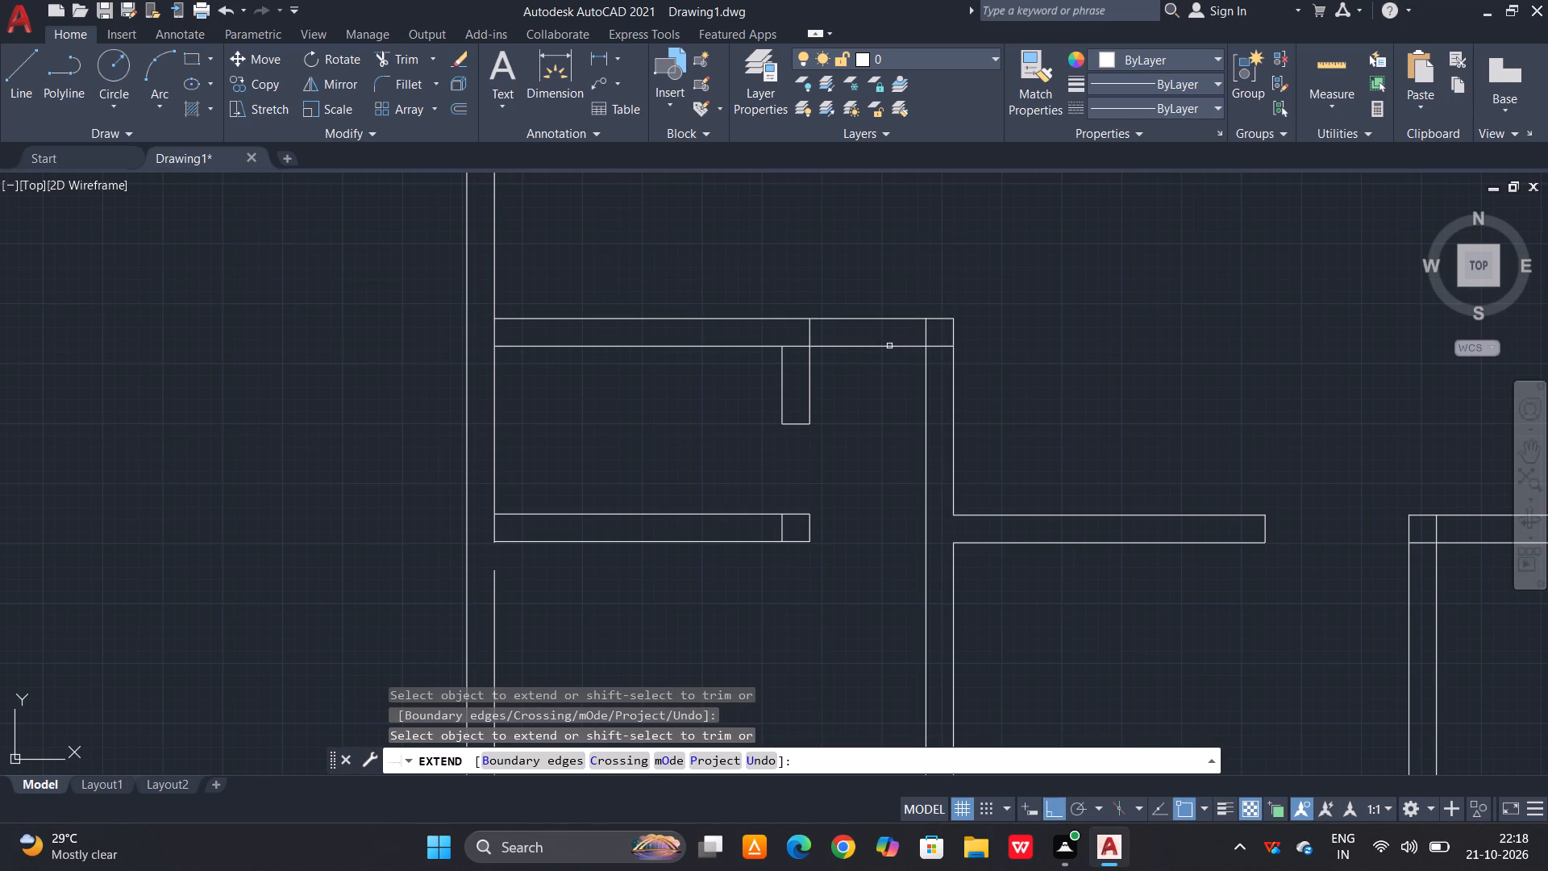
key(Escape)
key(Escape)
Trim the lines crossing inside the top wall at the short partition and at the tall vertical wall.
text(tr)
key(space)
click(938, 334)
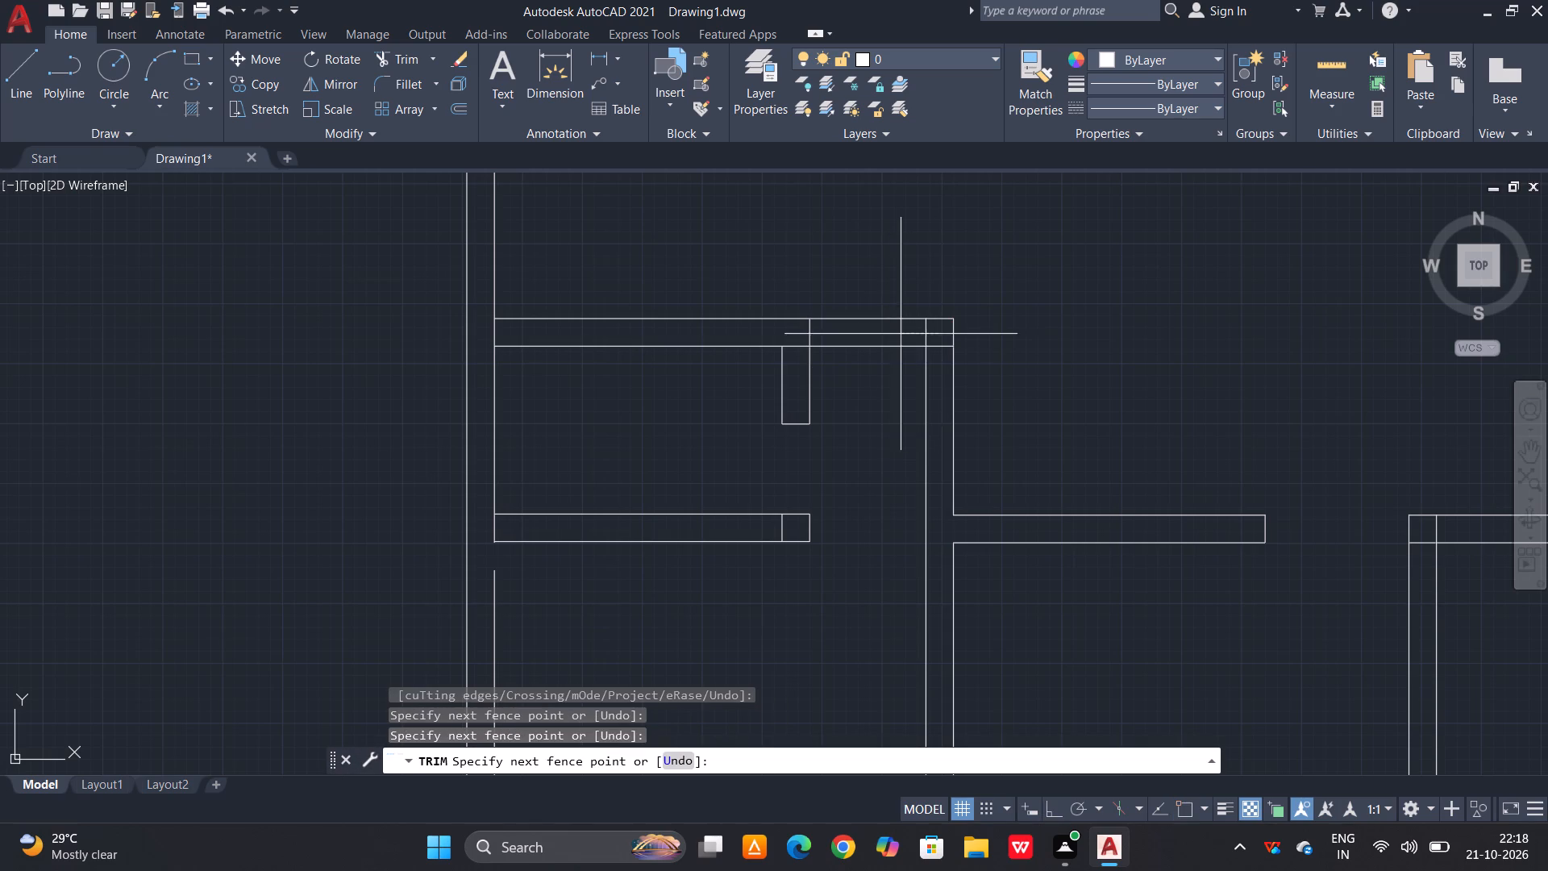
click(802, 335)
click(795, 346)
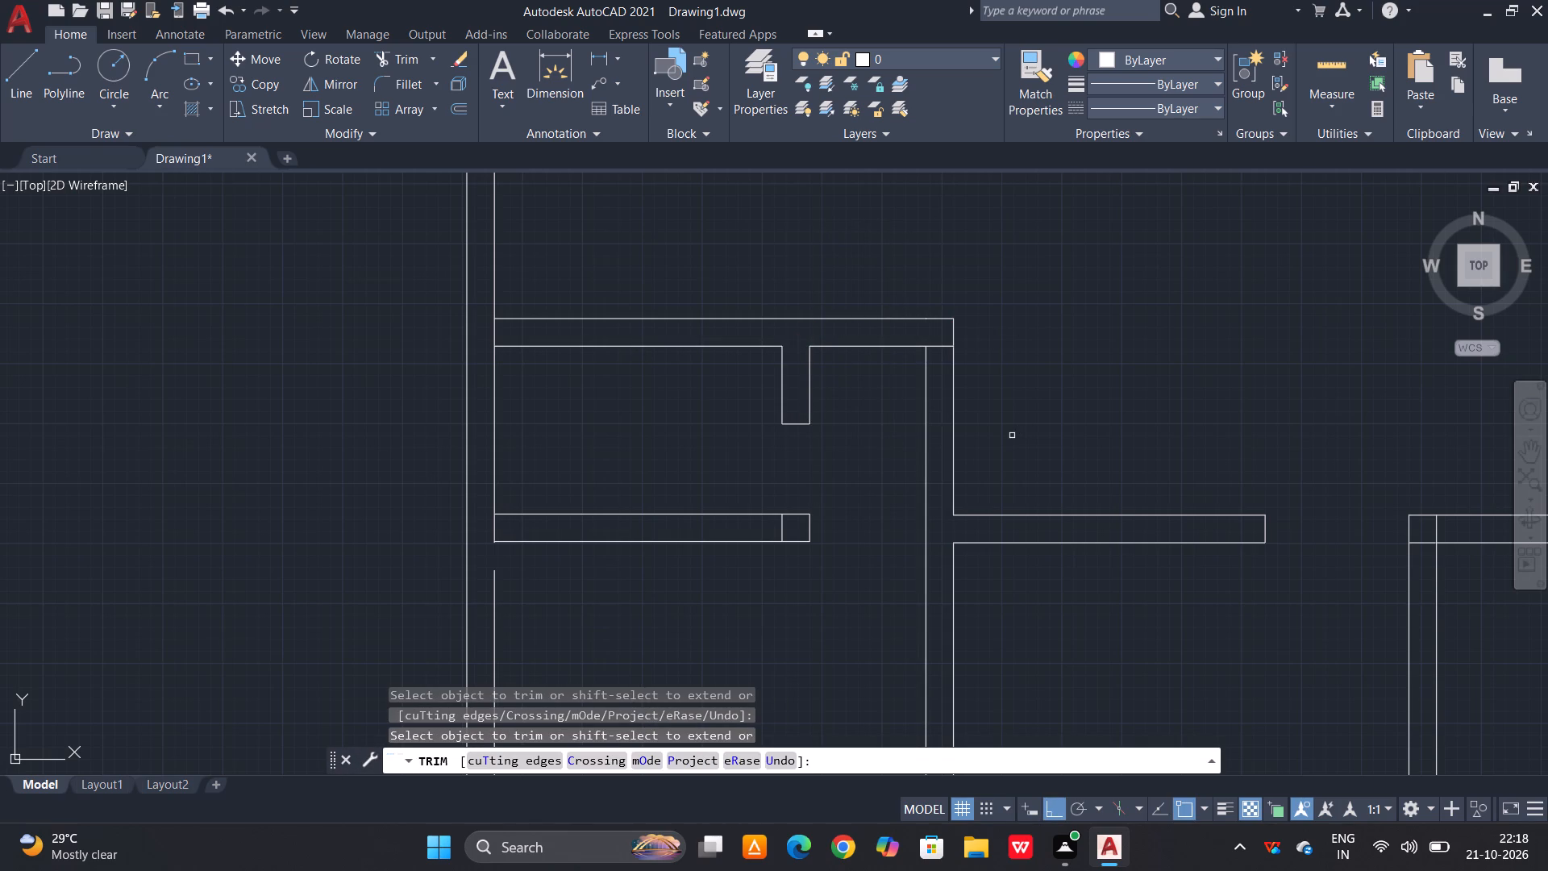
Extend the upper line of the short horizontal wall stub to the tall vertical wall's far line.
text(ex)
key(space)
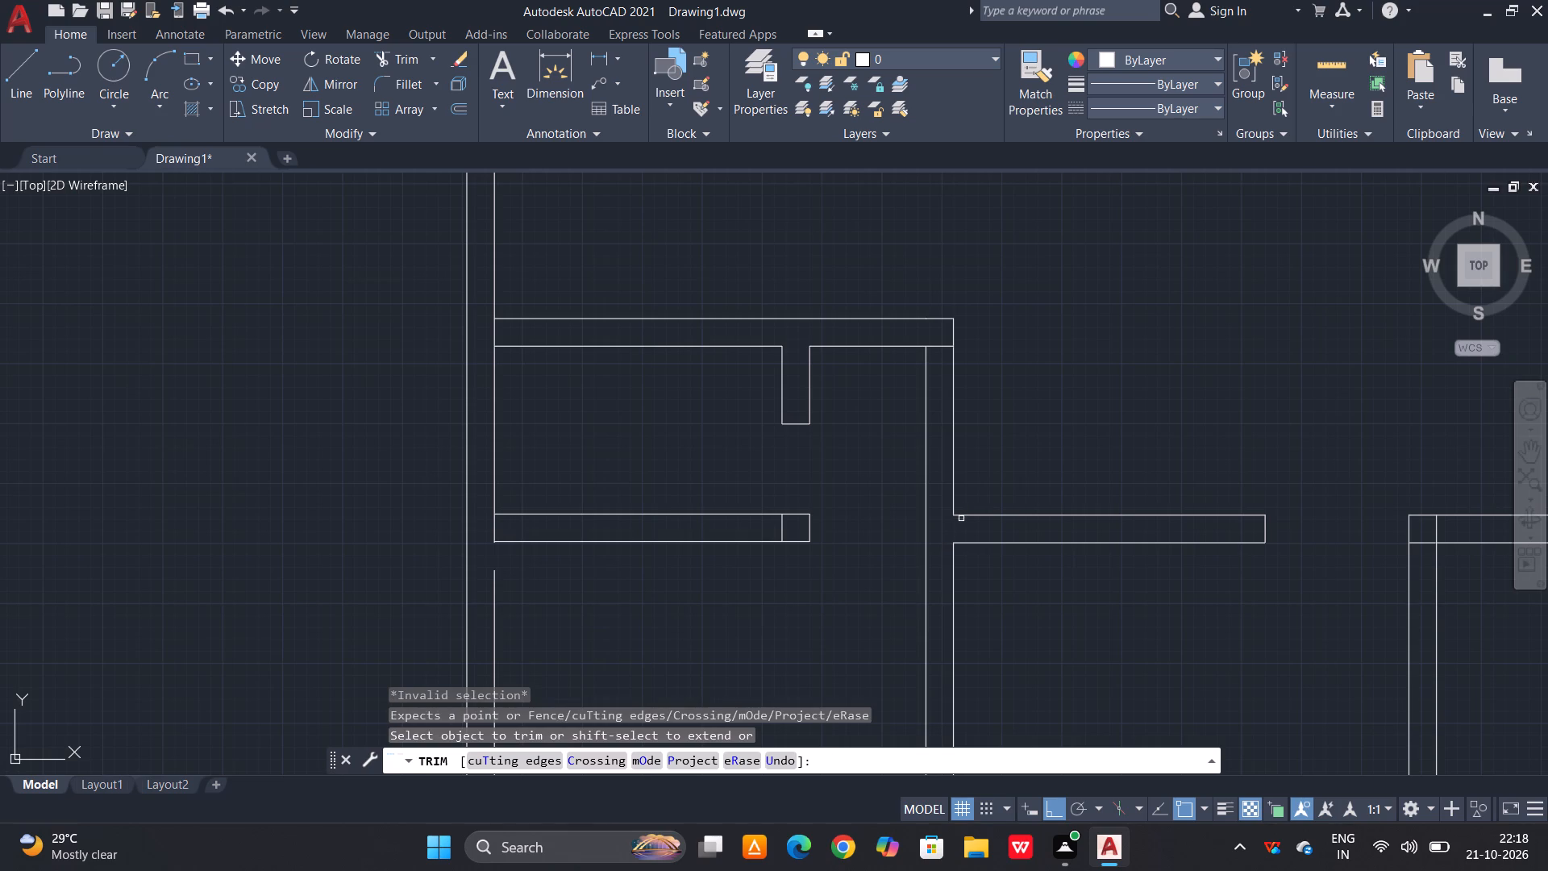
key(Escape)
key(grave)
key(Escape)
key(Escape)
text(ex)
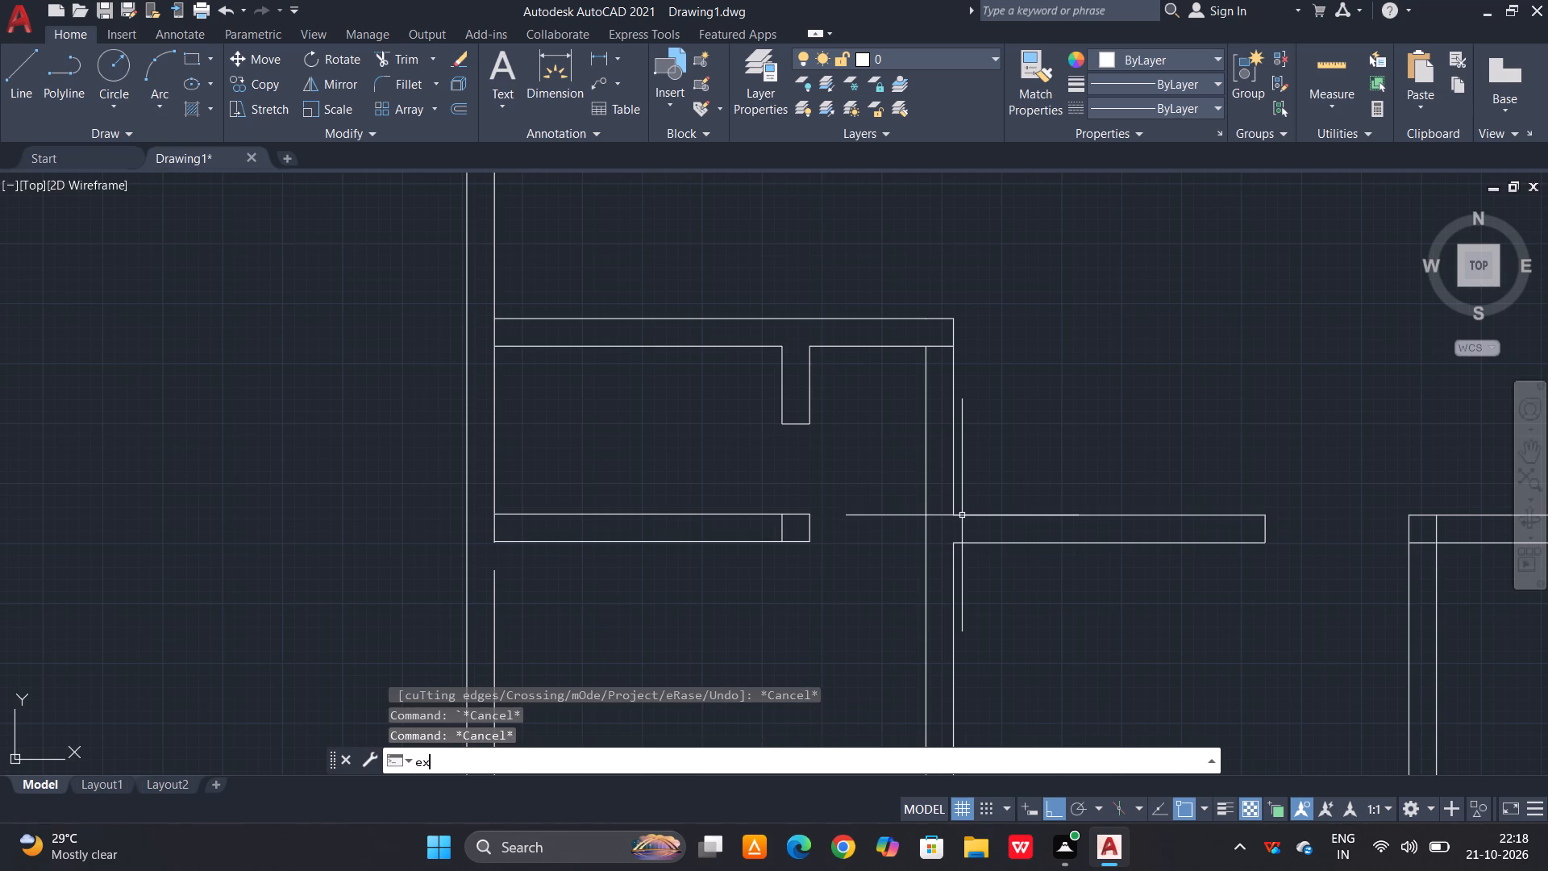
key(space)
click(972, 515)
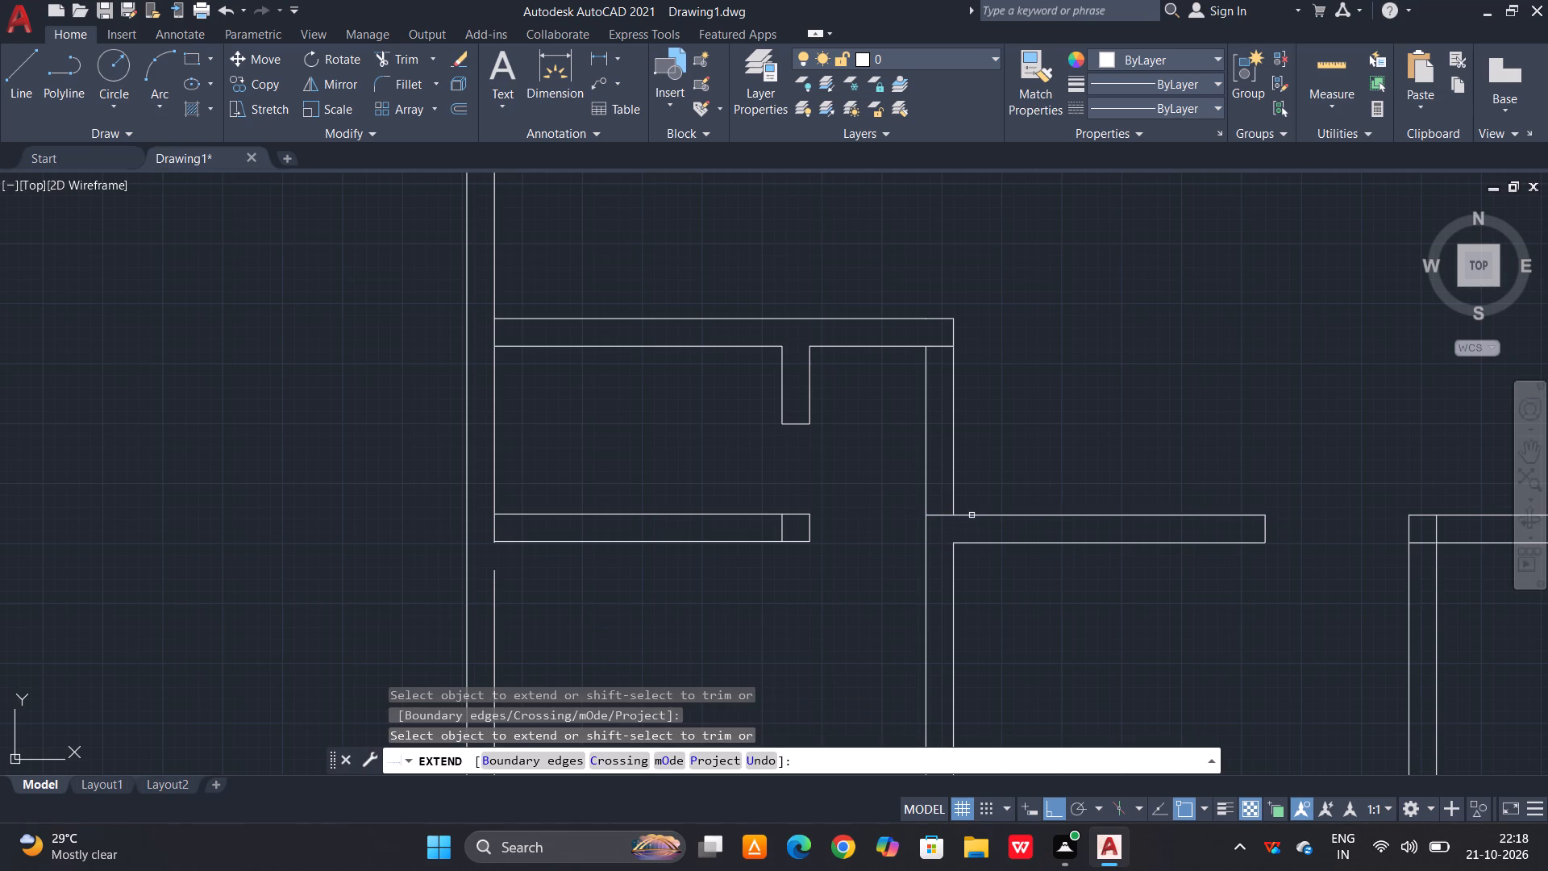
key(Escape)
key(Escape)
Trim both lines of the tall vertical wall between the small room's top wall and the short horizontal wall stub.
text(tr)
key(space)
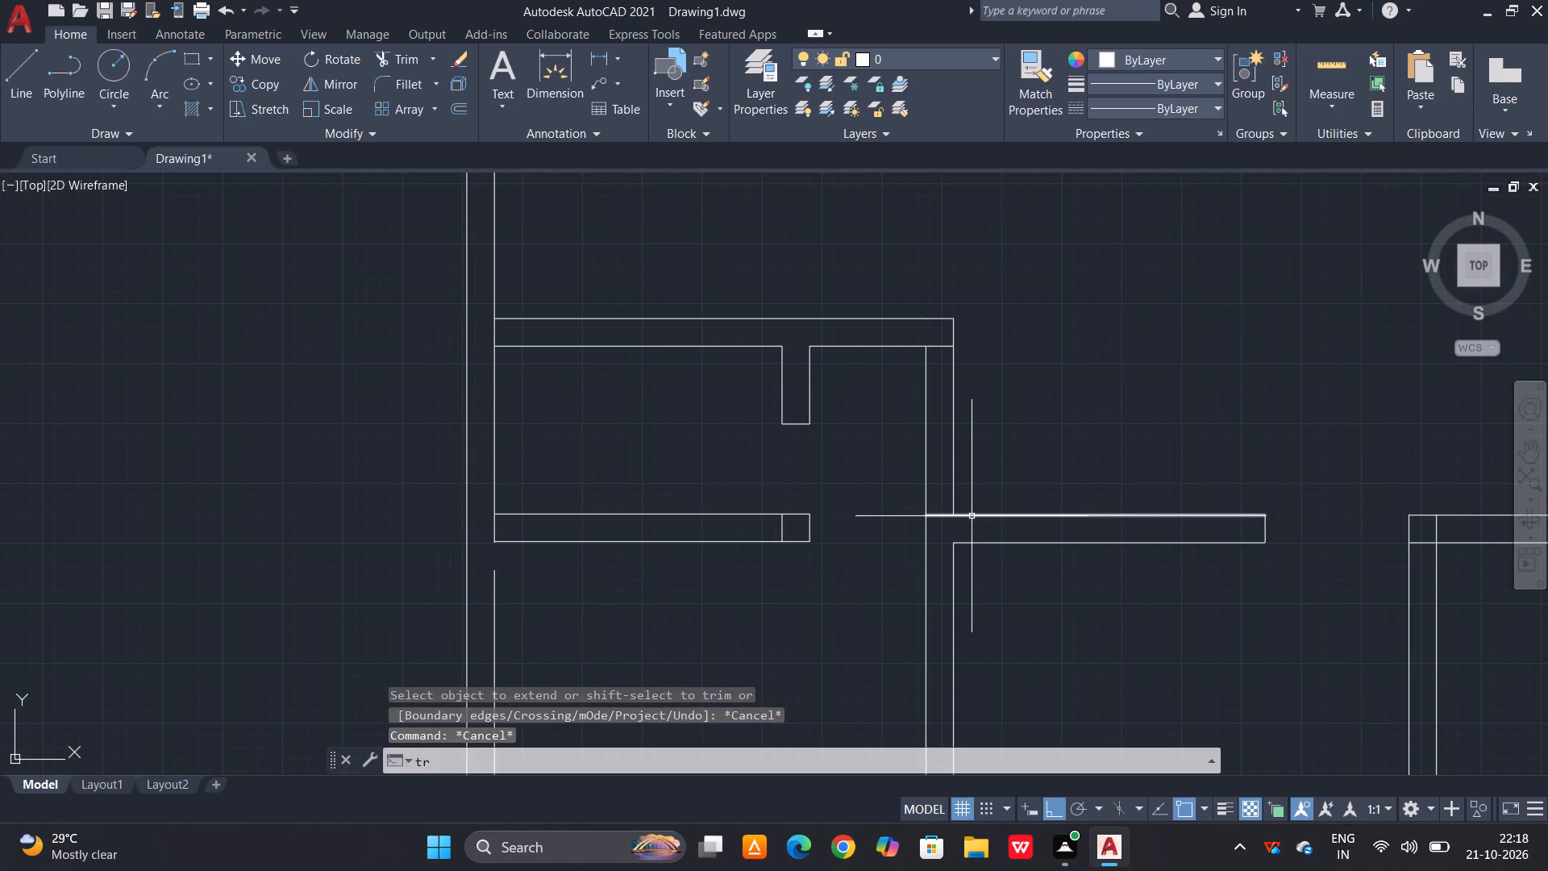
click(972, 394)
click(908, 421)
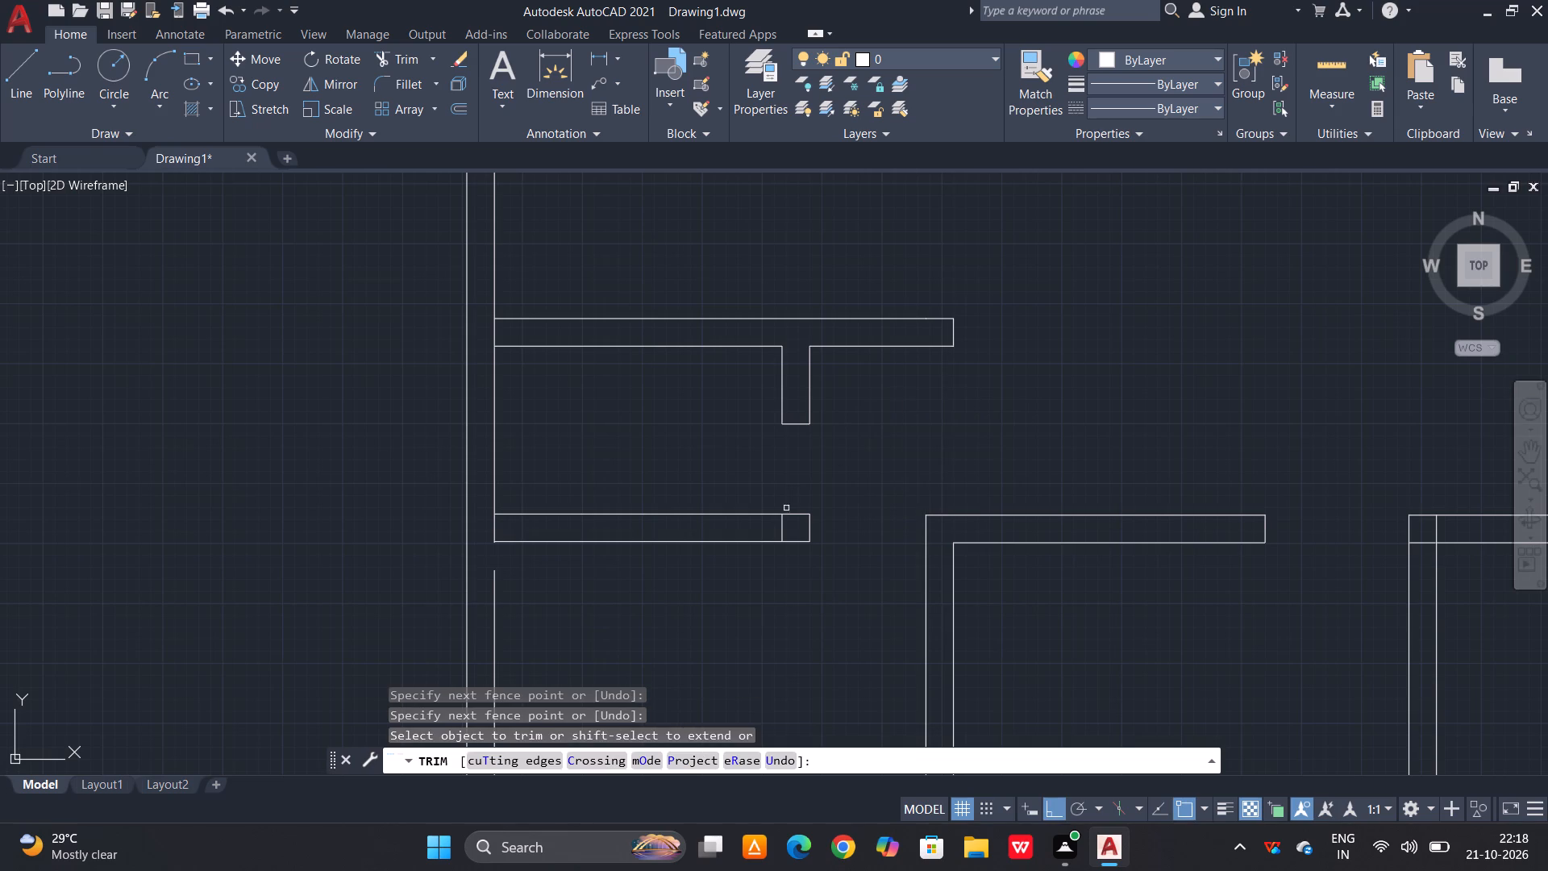
Trim the leftover partition line inside the free end of the small room's bottom wall.
click(782, 524)
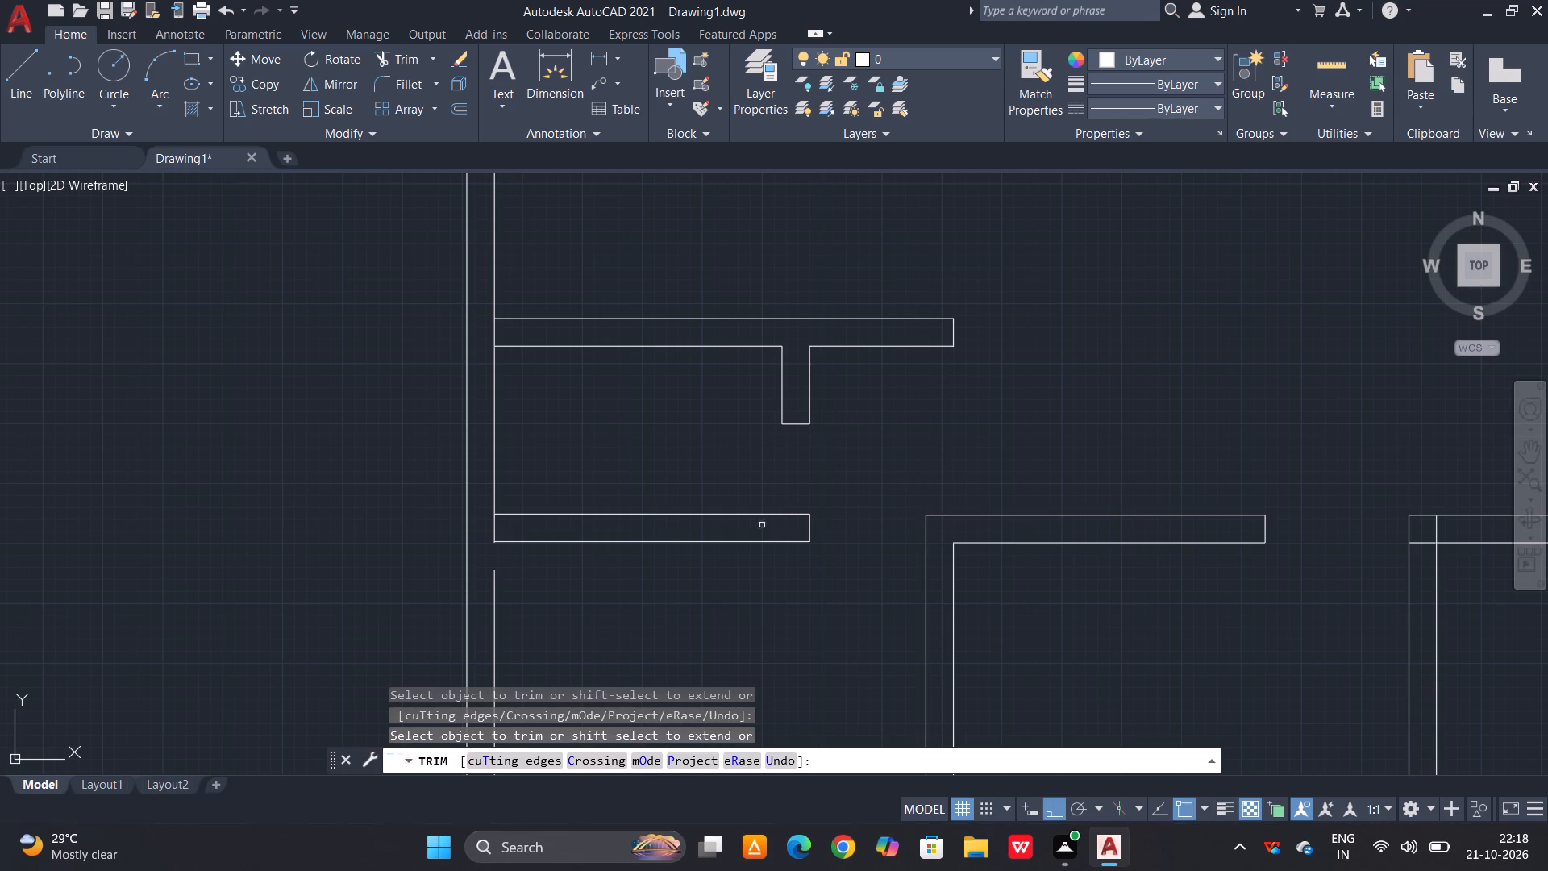
middle_drag(762, 525, 973, 157)
scroll(947, 286, down, 2)
middle_drag(934, 373, 842, 550)
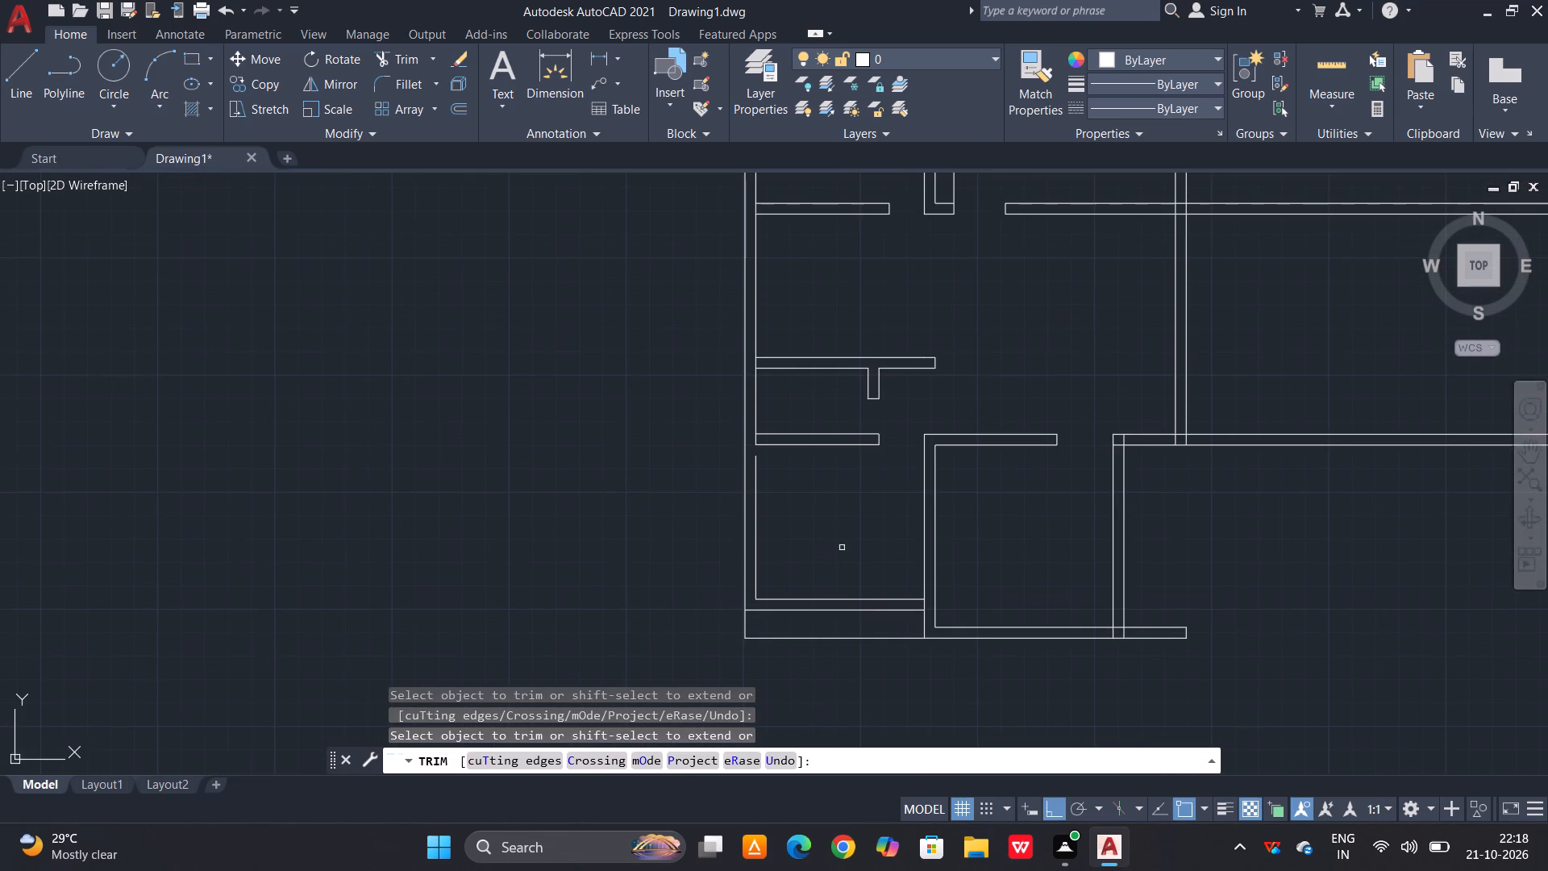
key(Escape)
Join the two collinear segments of the outer left wall's inner line across the gap below the small room.
text(j)
key(space)
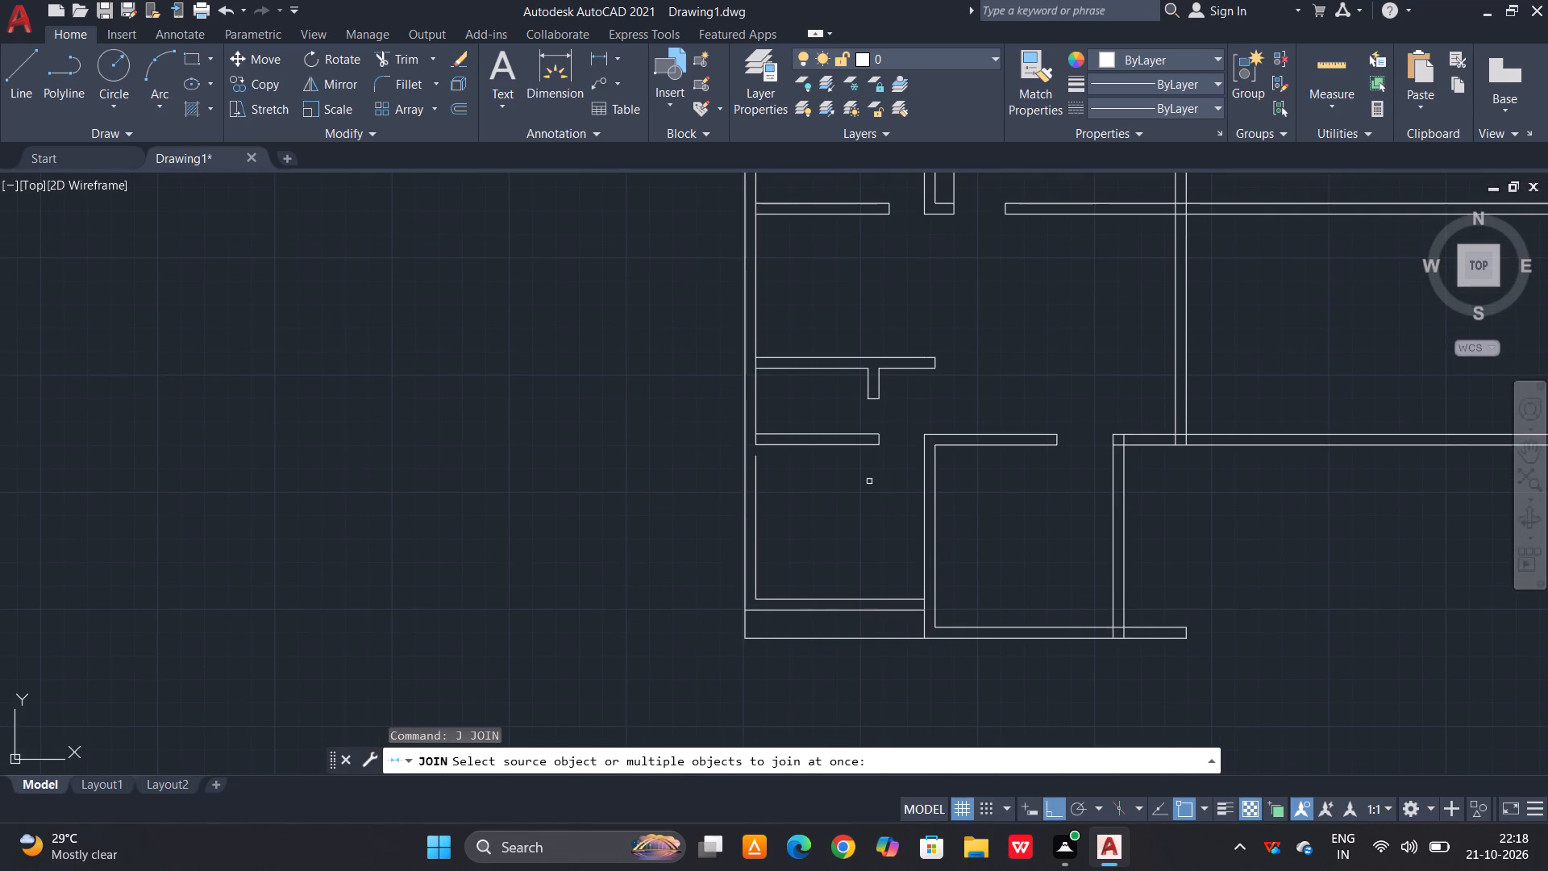
scroll(754, 422, up, 3)
click(739, 494)
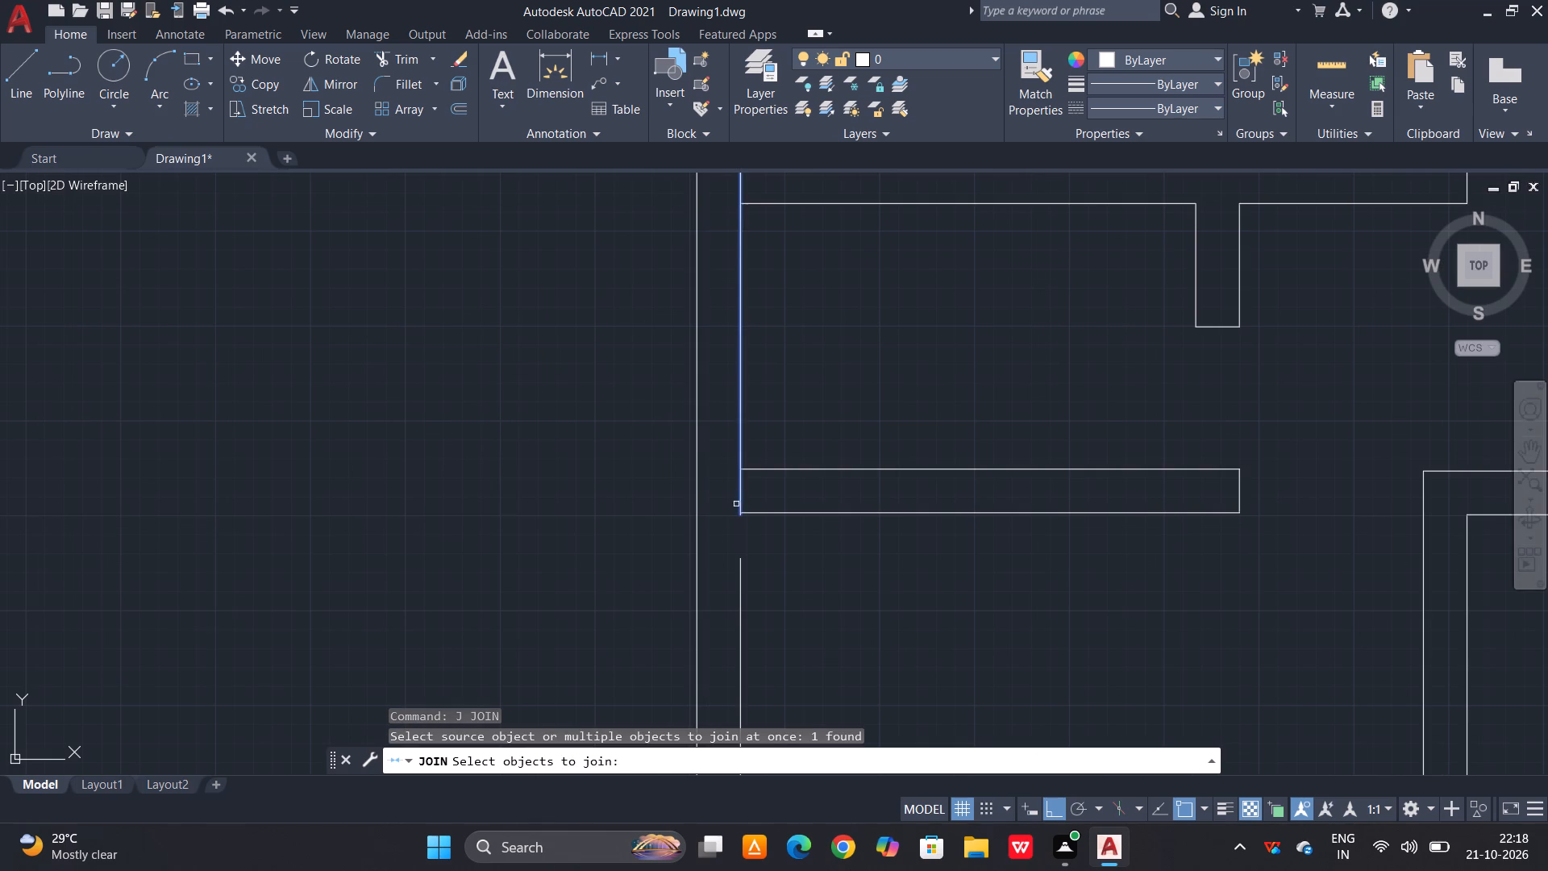
key(space)
click(743, 586)
key(space)
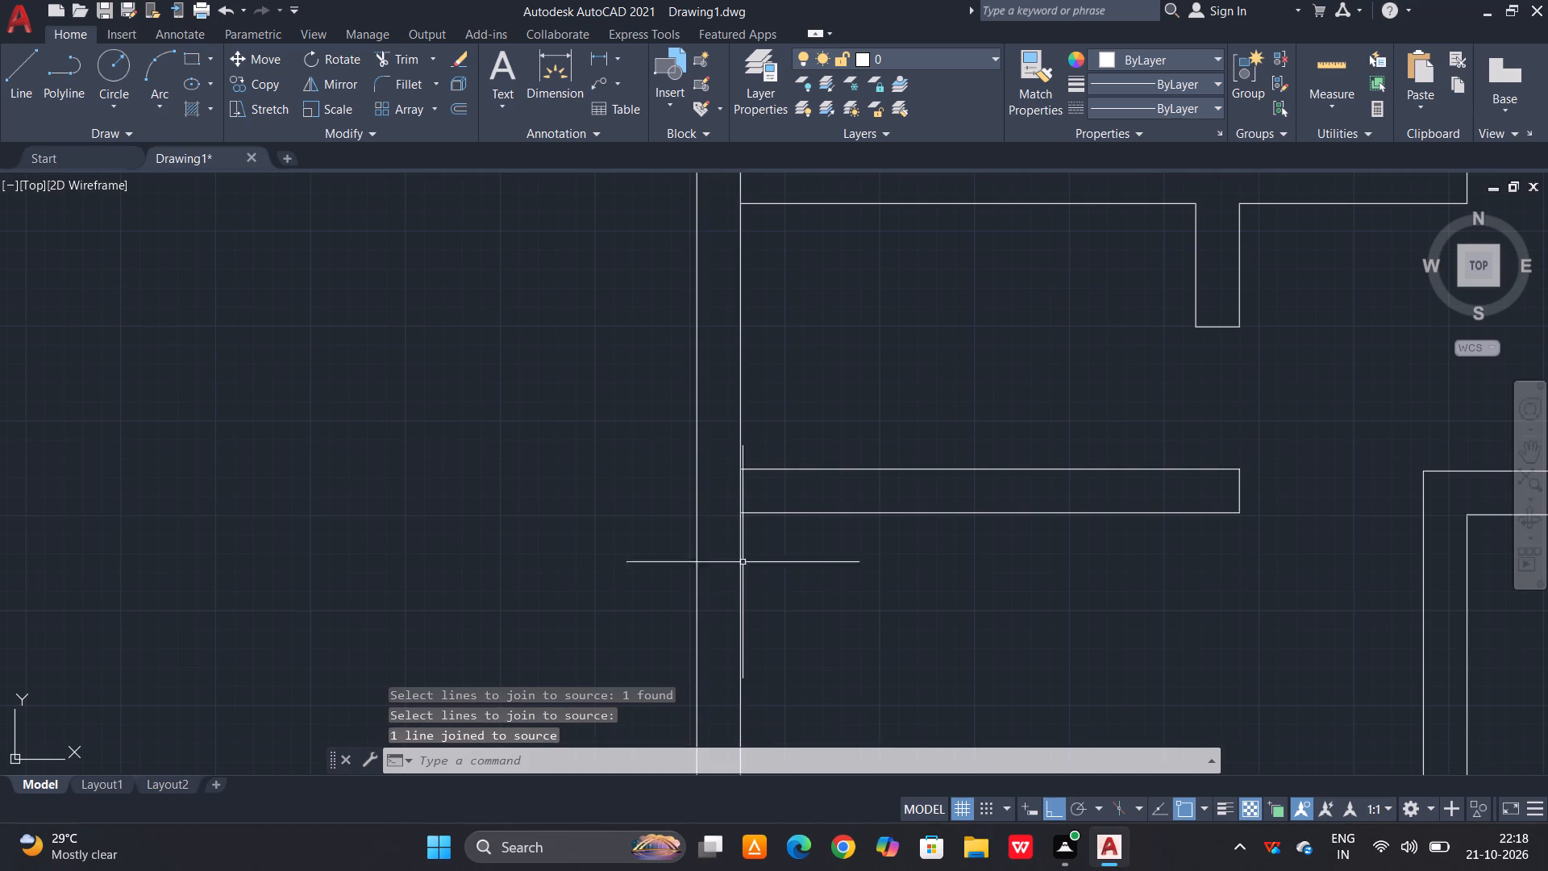
Trim the outer left wall's inner line inside its junctions with the short stub and the next two horizontal partitions above.
scroll(742, 515, down, 2)
text(tr)
key(space)
scroll(722, 486, up, 2)
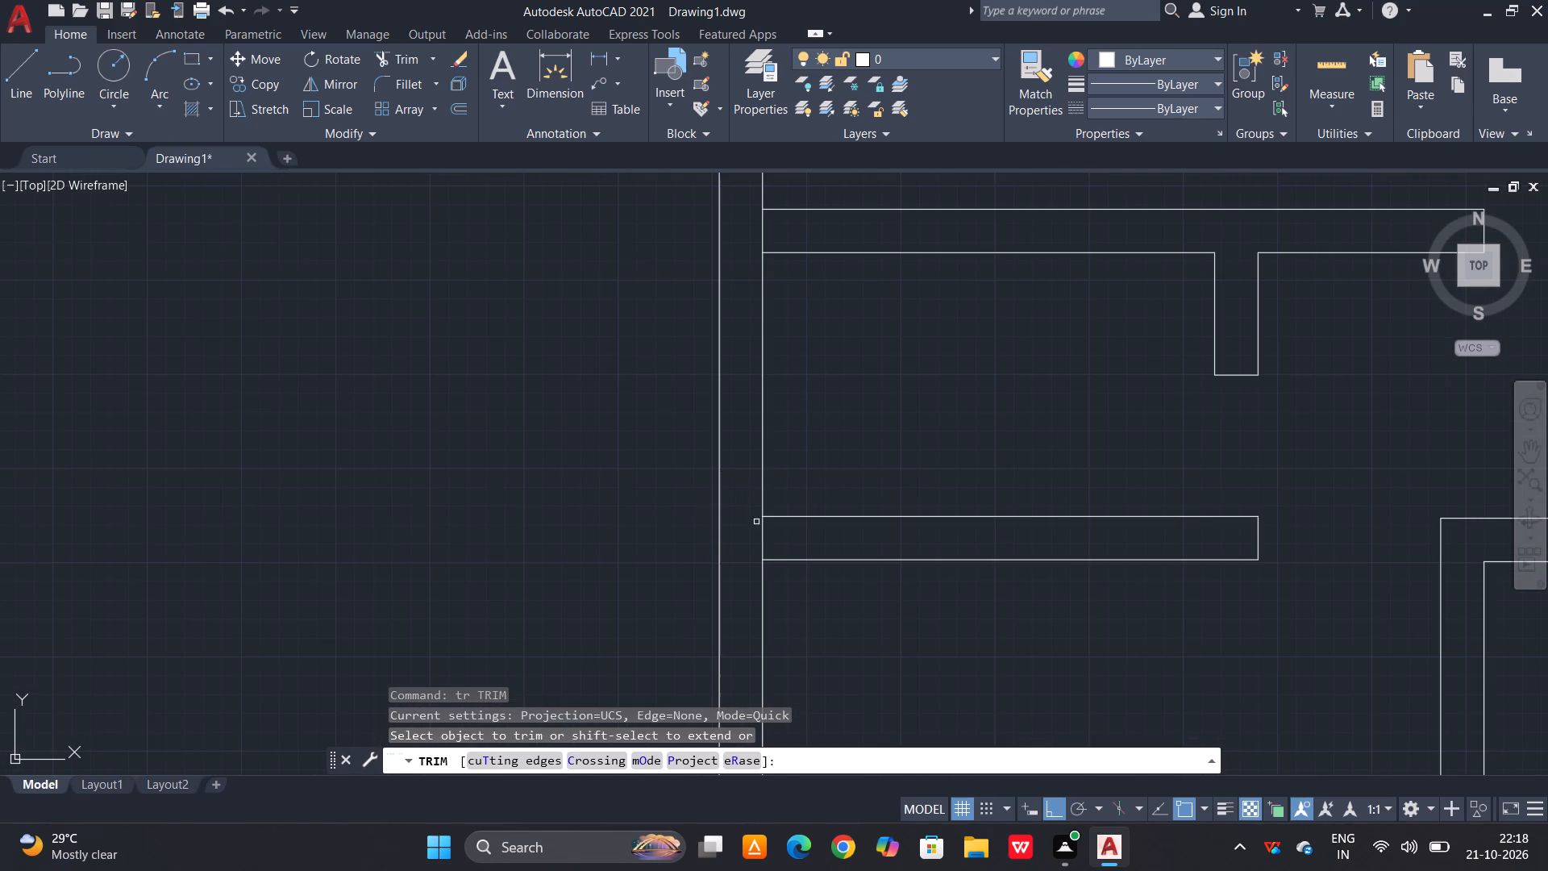
click(758, 538)
click(777, 536)
scroll(772, 491, down, 1)
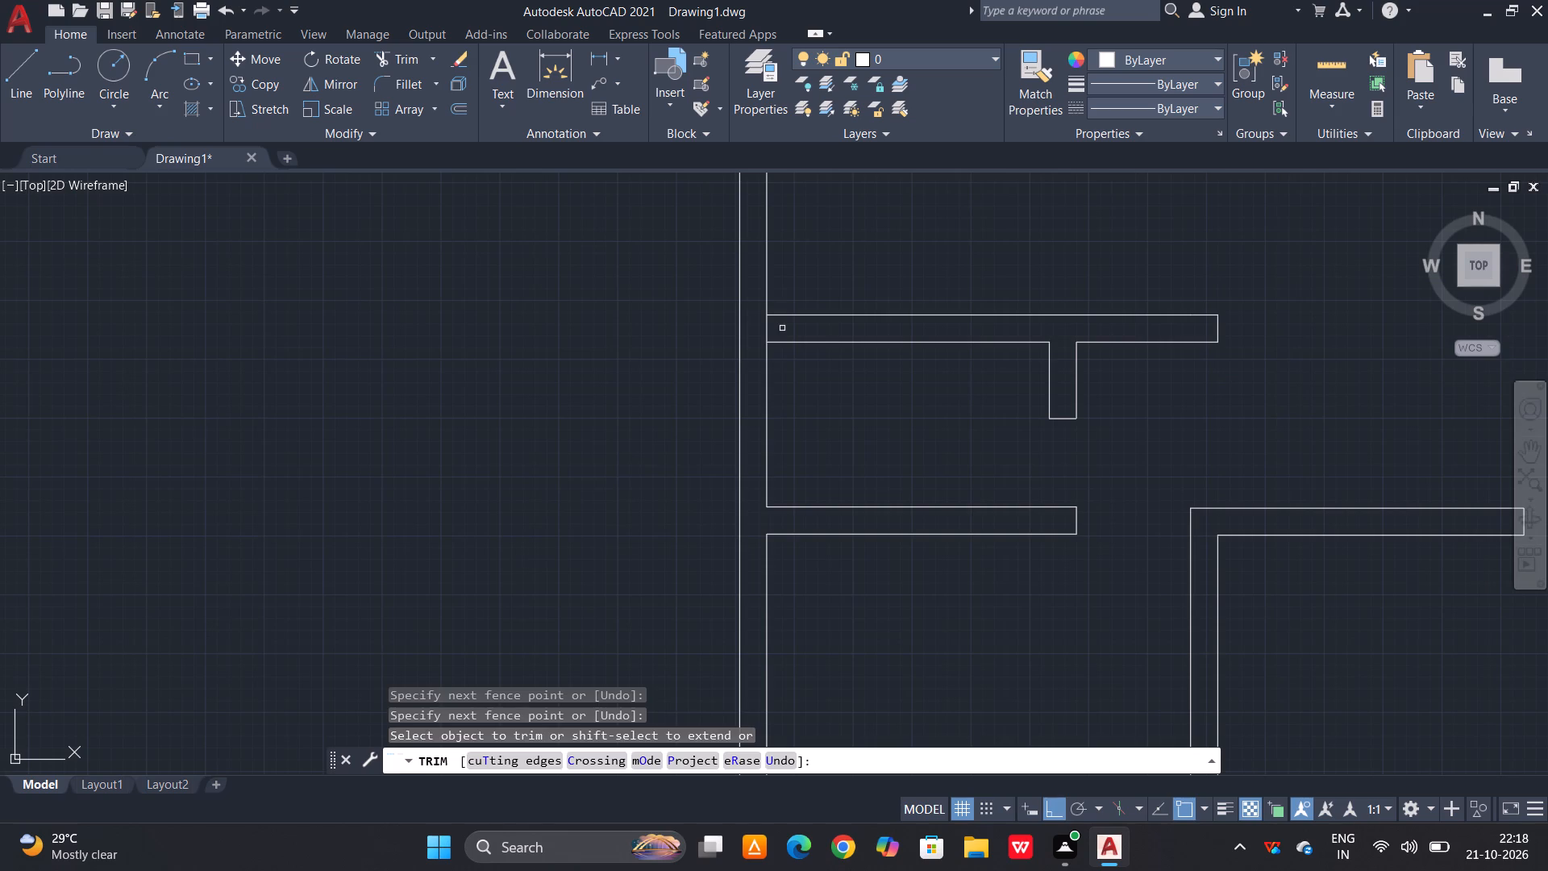
click(782, 327)
click(762, 333)
scroll(776, 461, down, 2)
scroll(774, 272, up, 2)
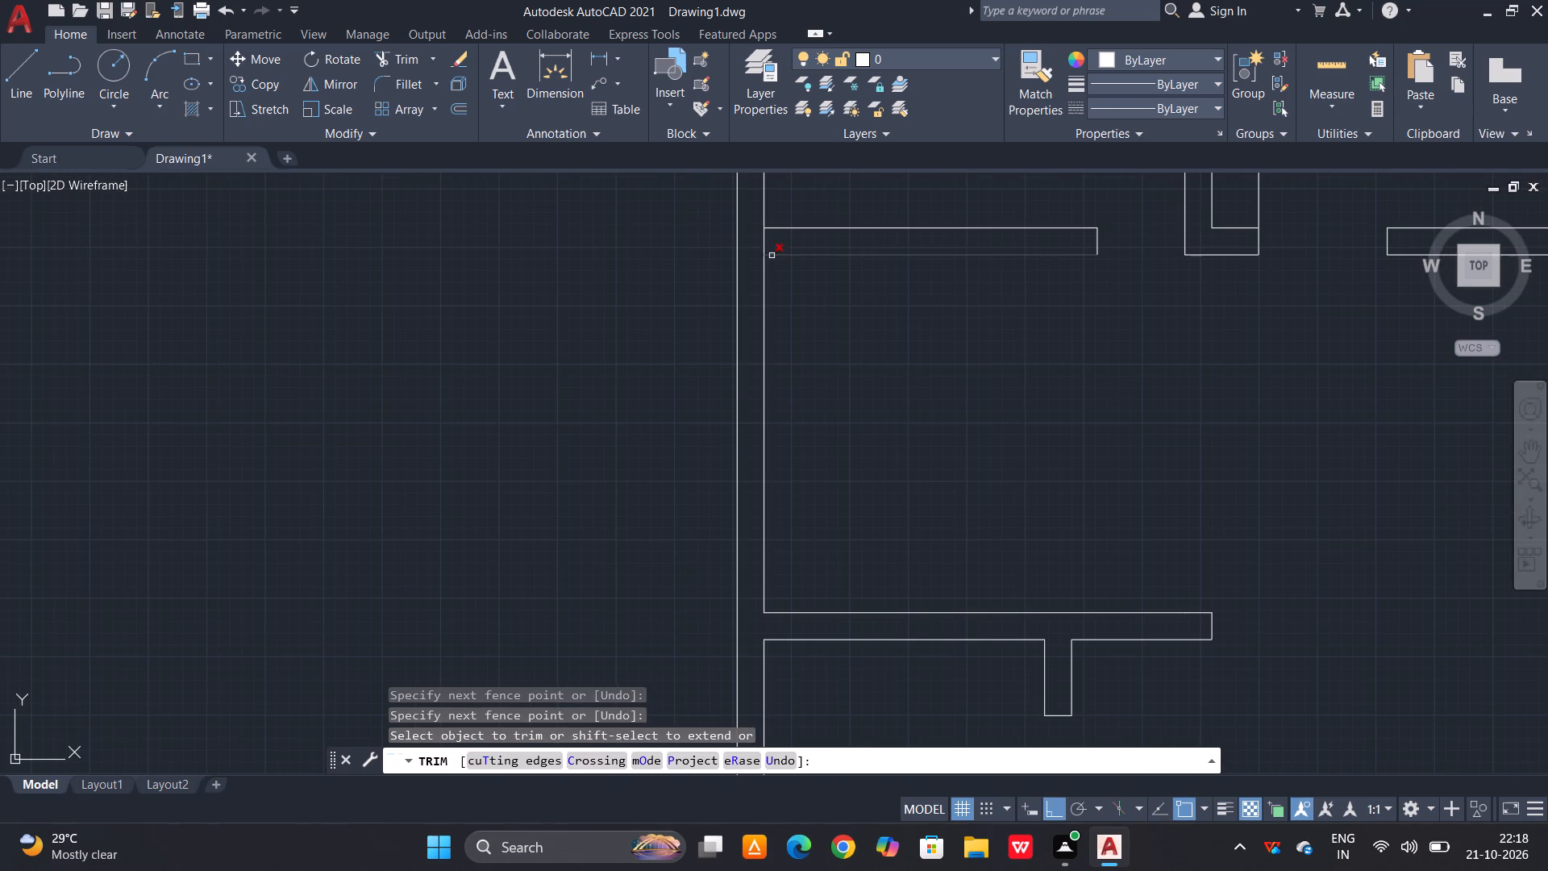
click(777, 238)
click(758, 242)
scroll(793, 523, down, 2)
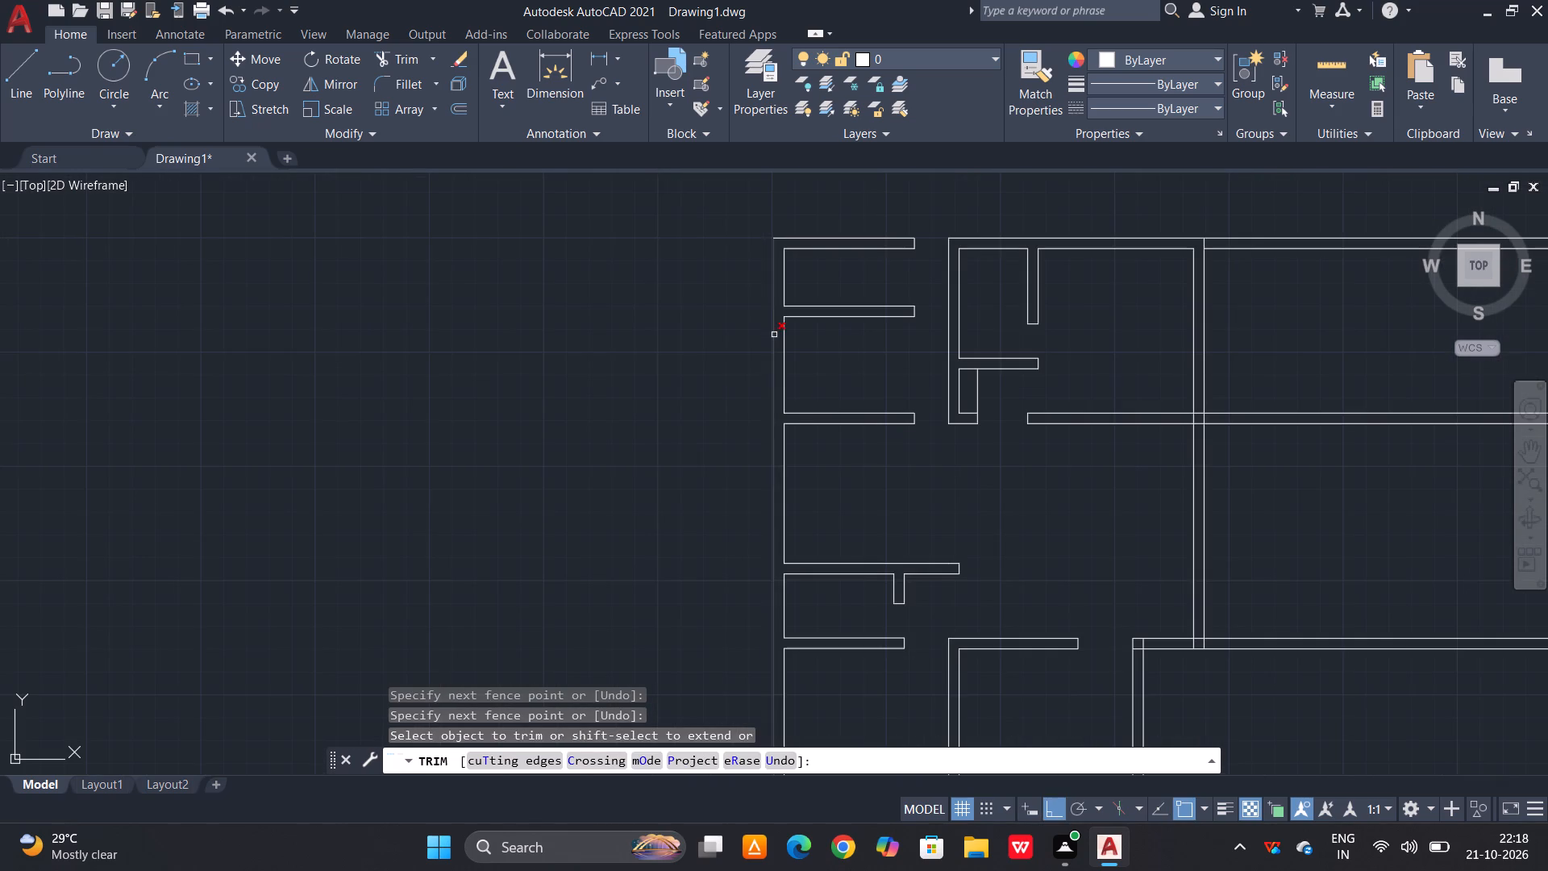
middle_drag(838, 529, 803, 356)
middle_drag(978, 602, 978, 598)
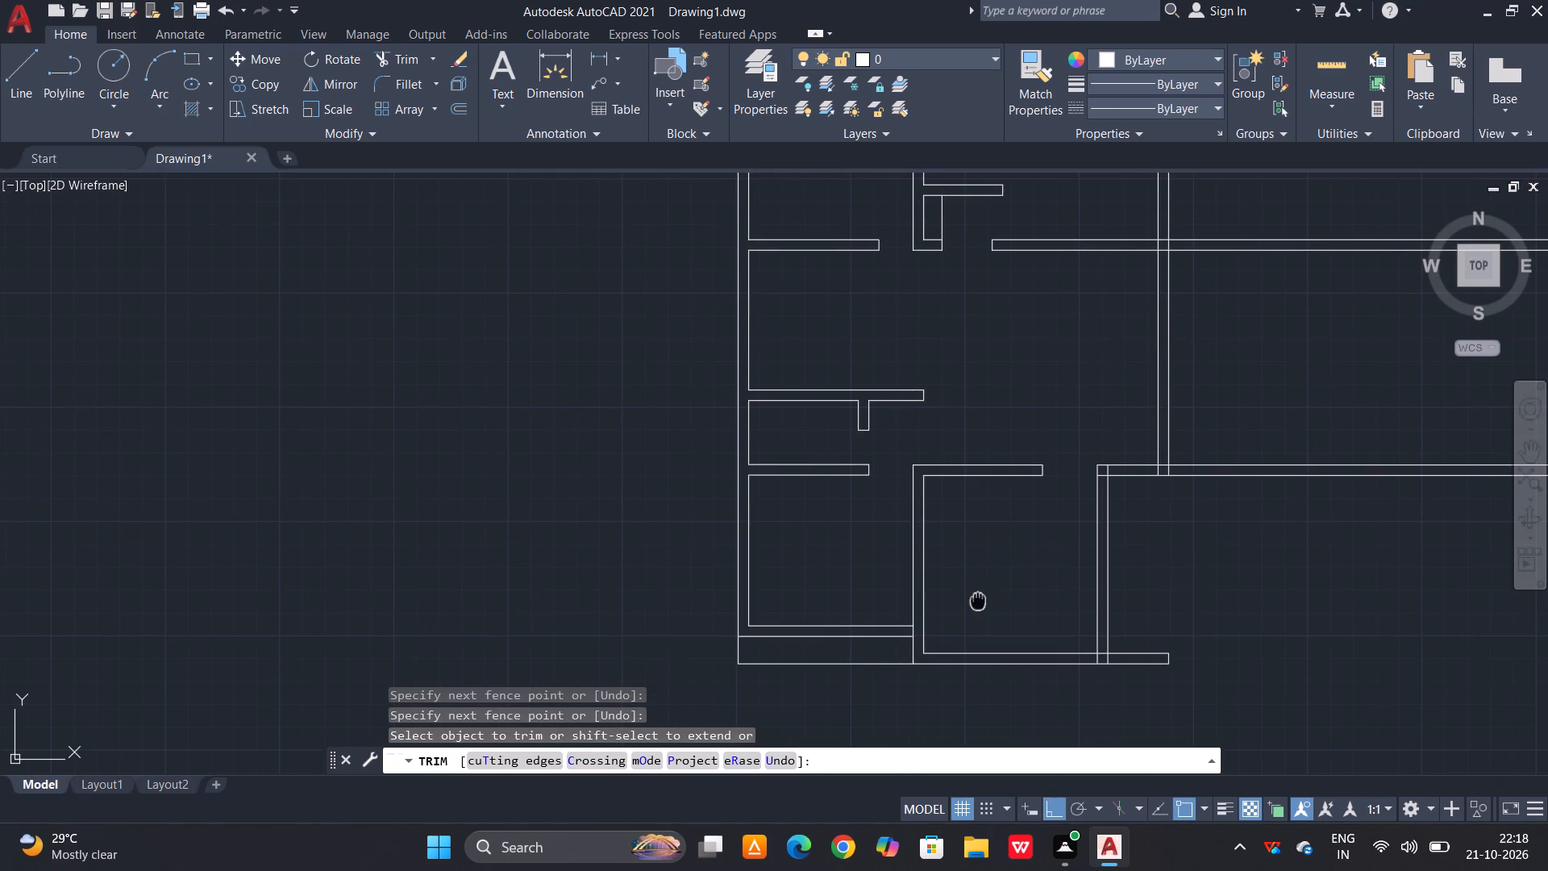
middle_drag(978, 598, 943, 501)
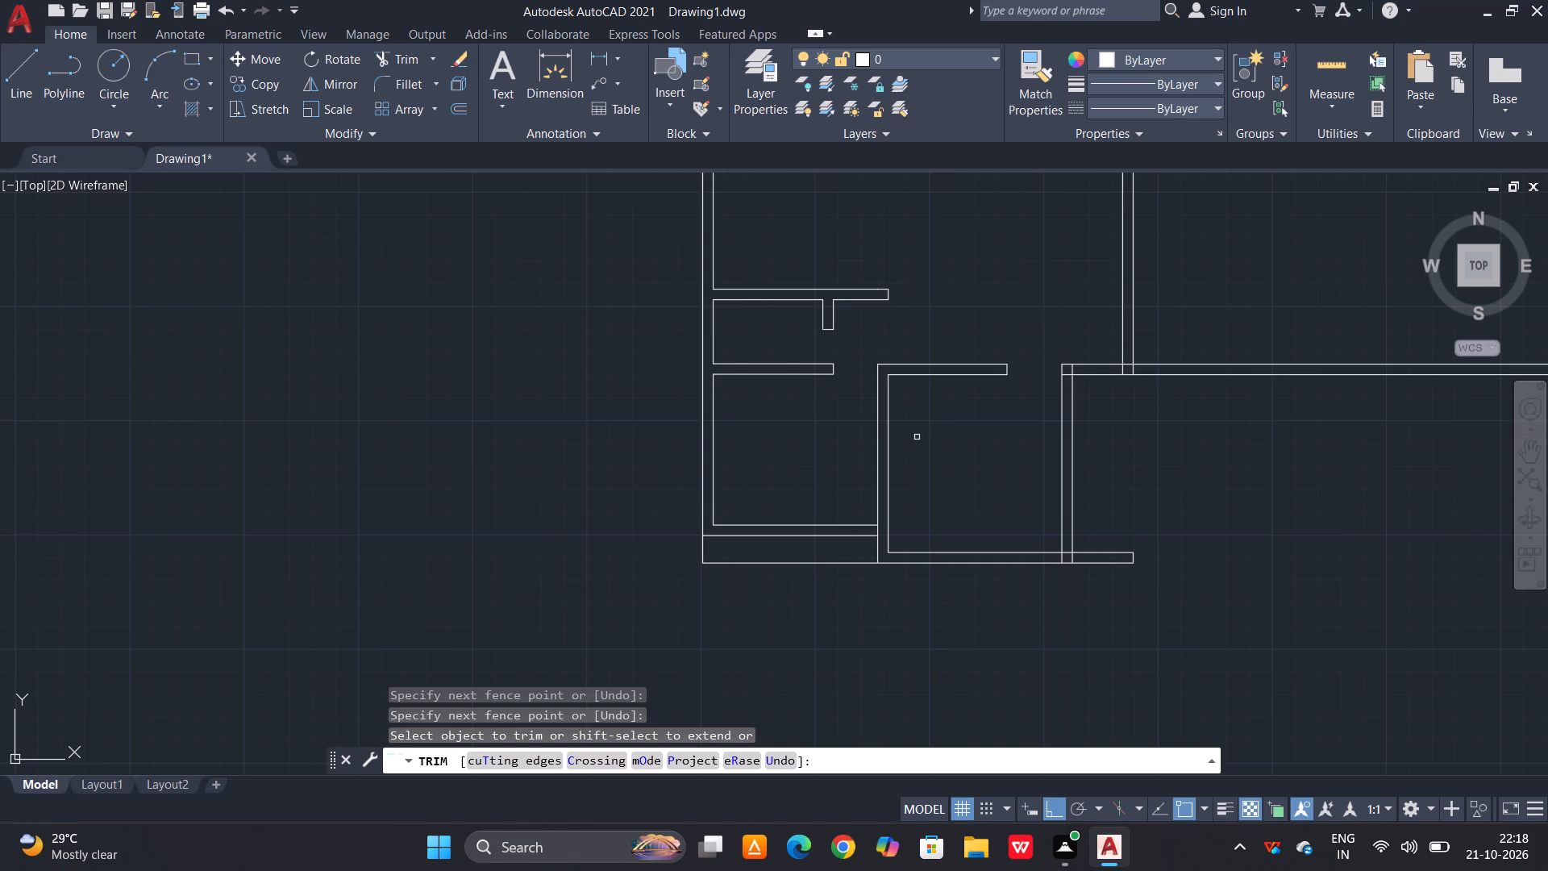
scroll(1005, 460, down, 1)
middle_drag(1005, 460, 970, 473)
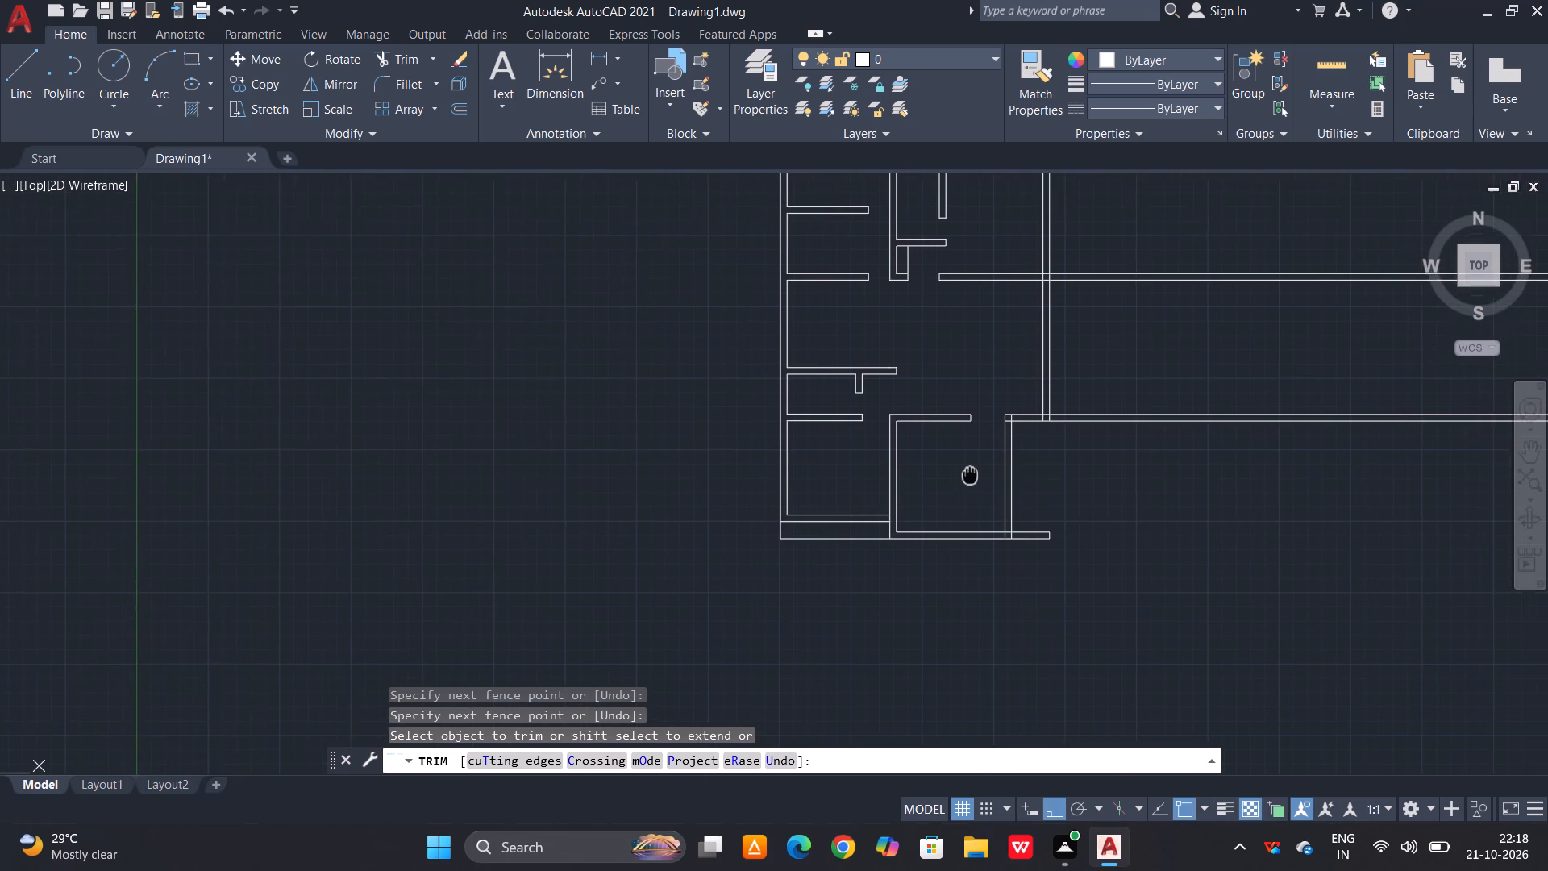
middle_drag(970, 473, 955, 477)
key(Escape)
key(Escape)
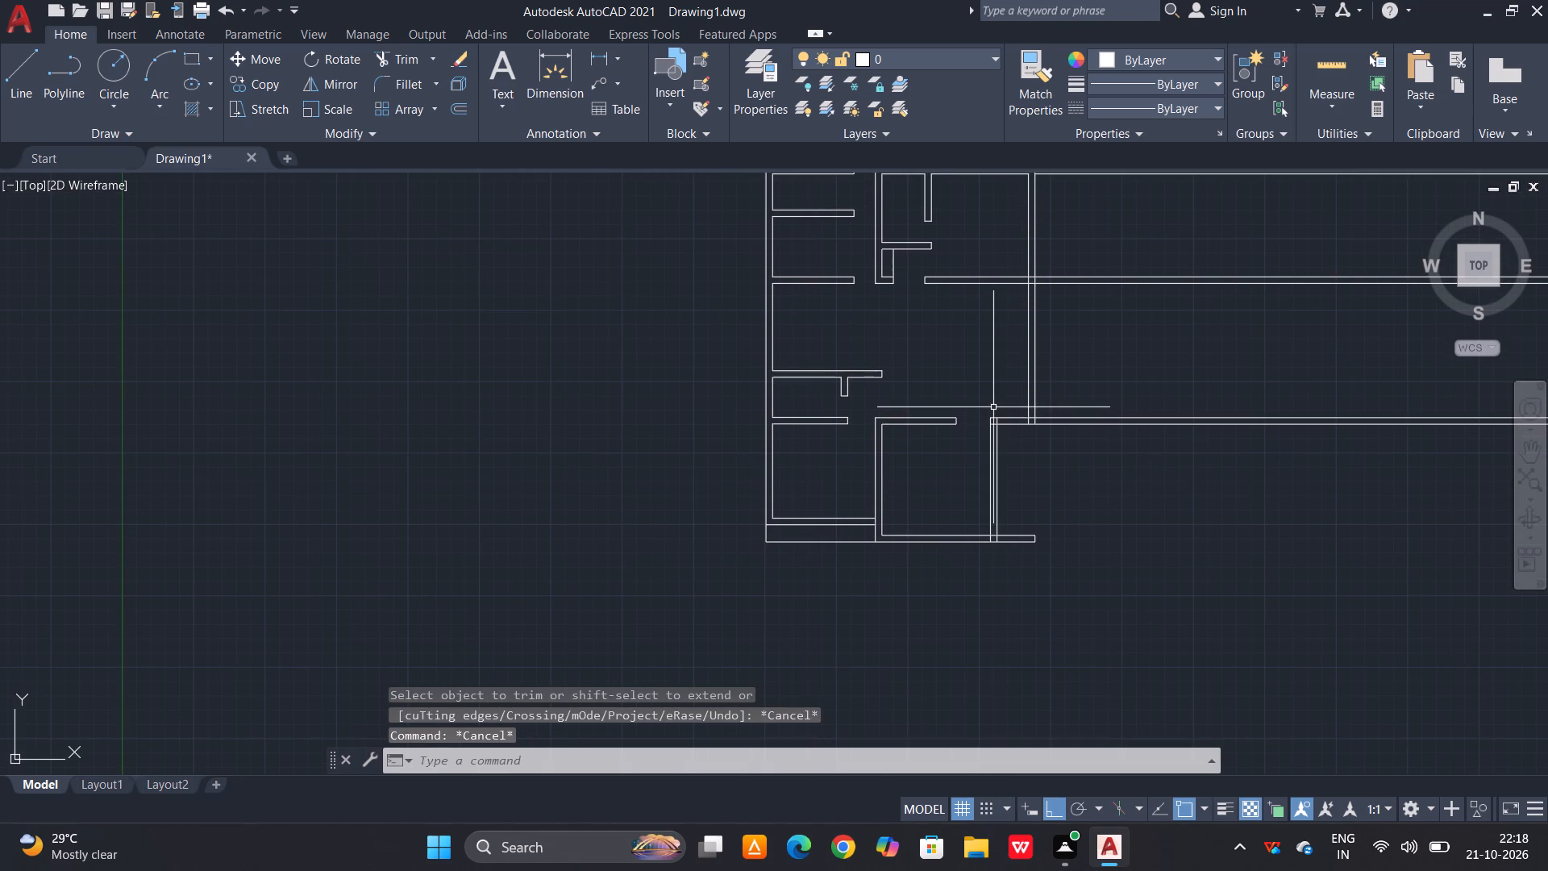
Offset the right line of the bottom middle room's right wall 474 cm to the right.
key(o)
key(space)
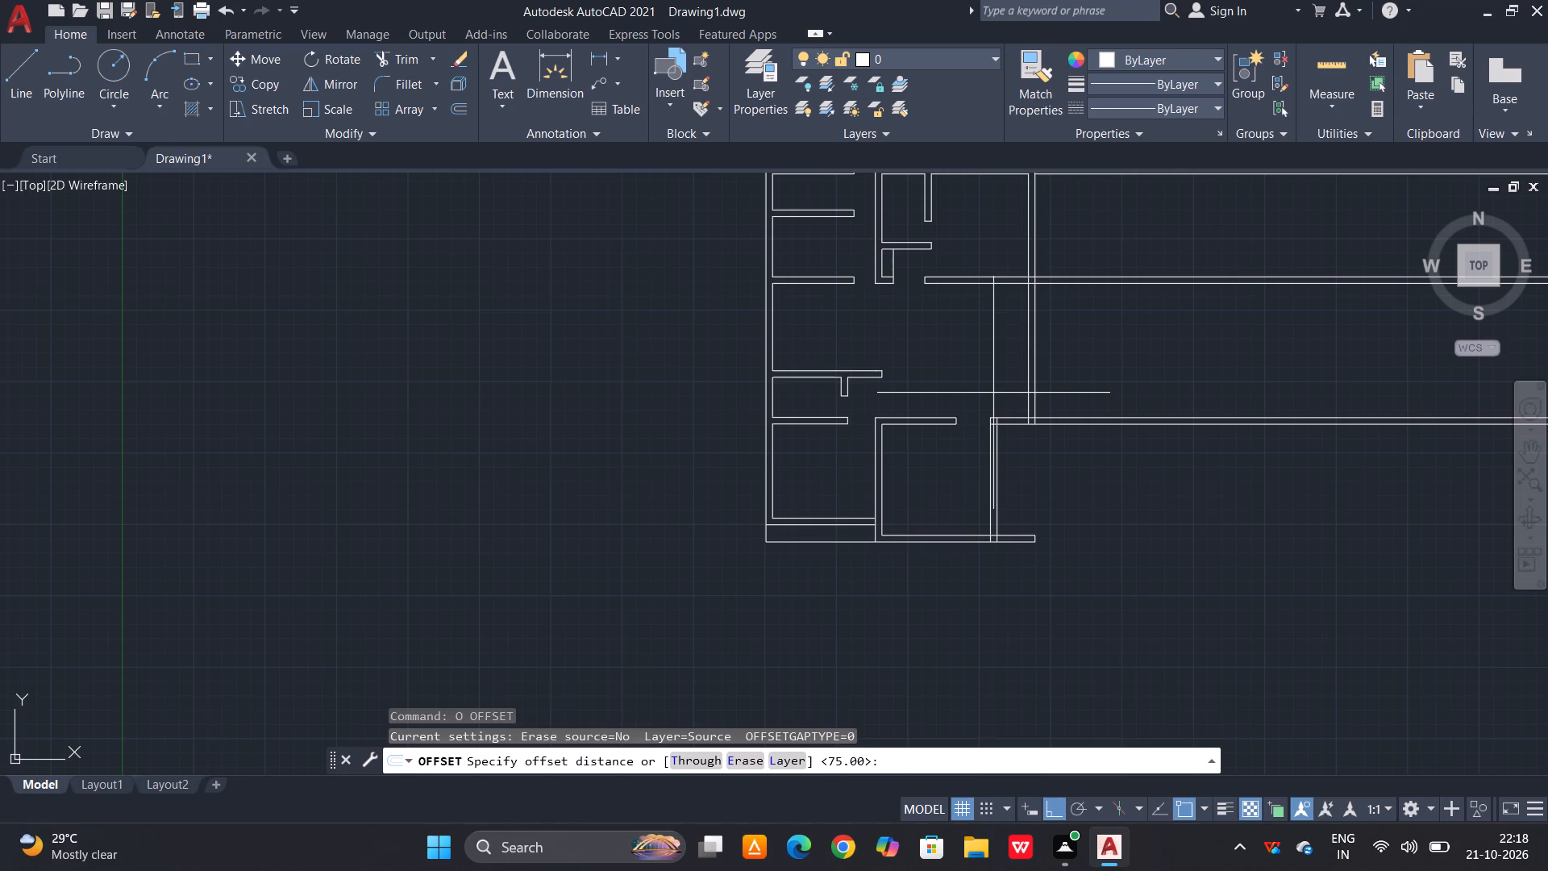
text(474)
key(space)
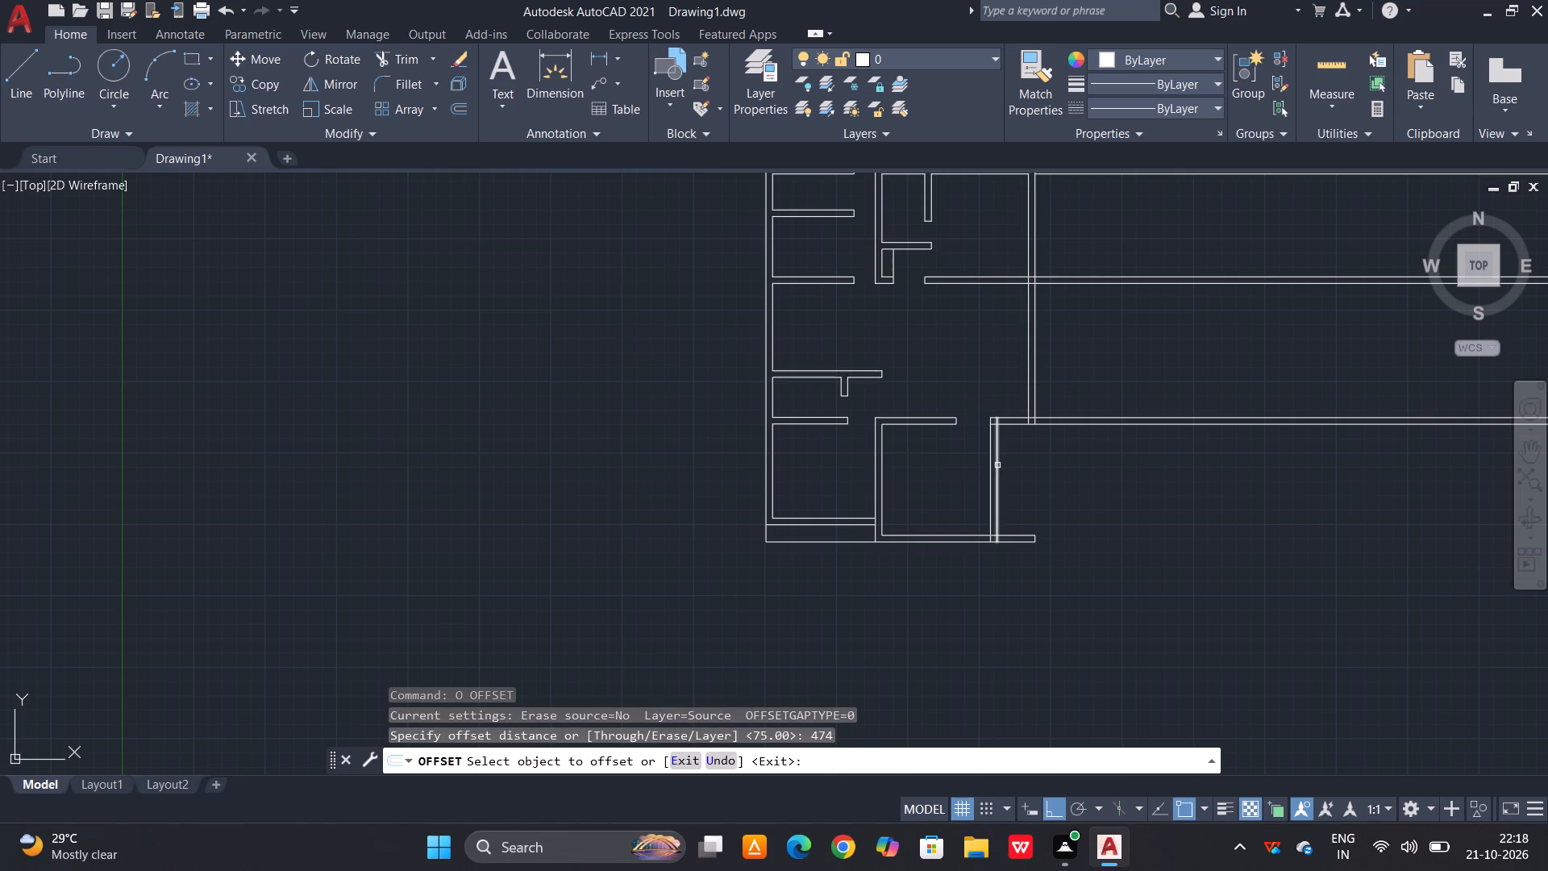
click(997, 465)
click(1224, 461)
key(Escape)
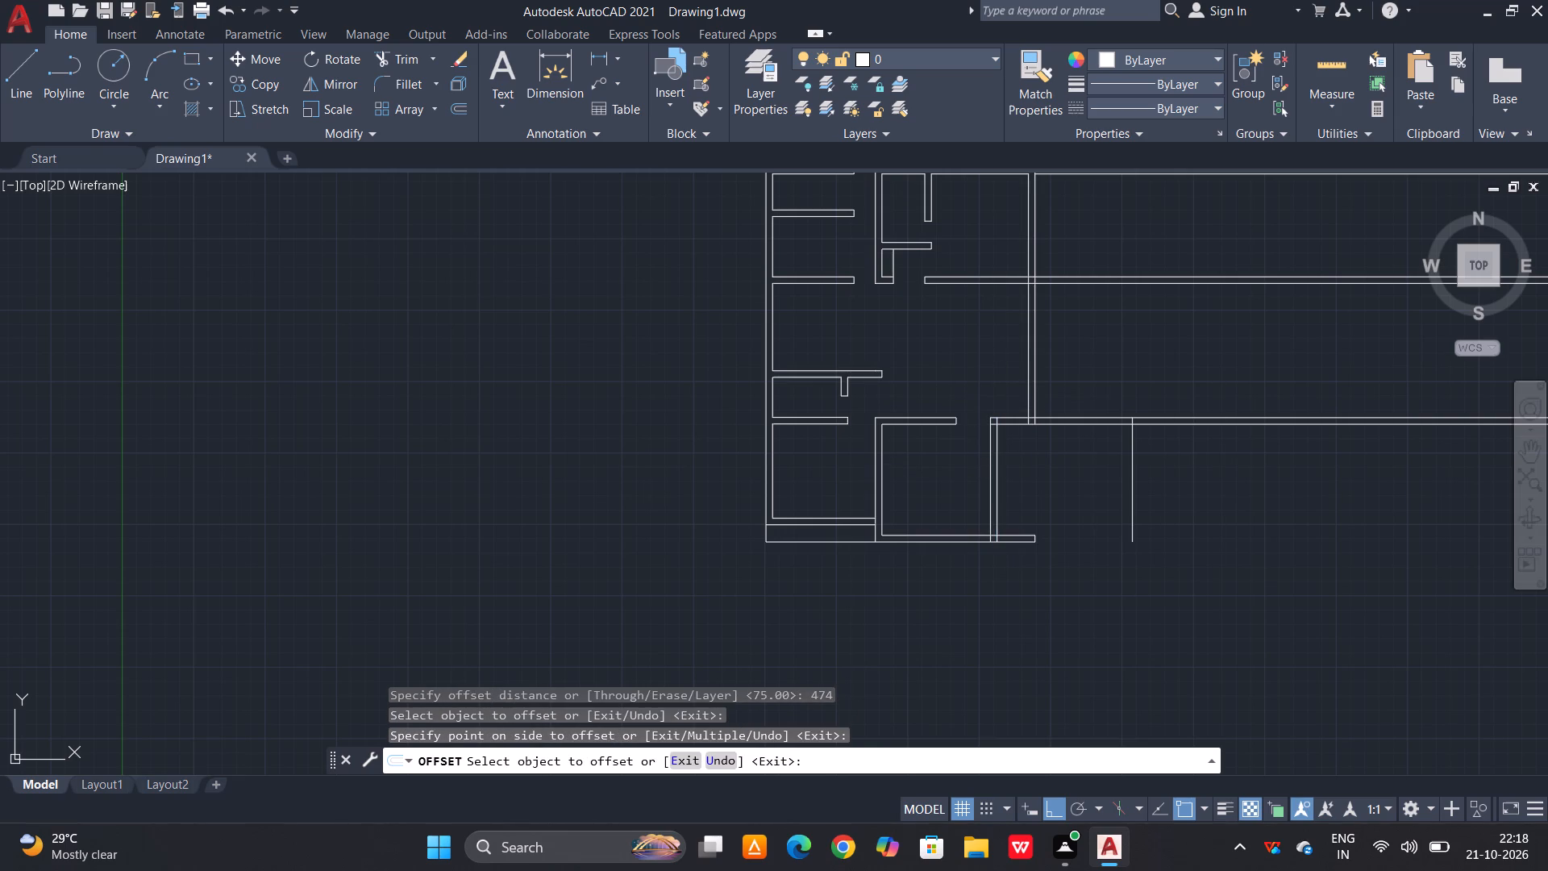
Offset the new vertical line 23 cm to the right to form the wall thickness.
text(o 23)
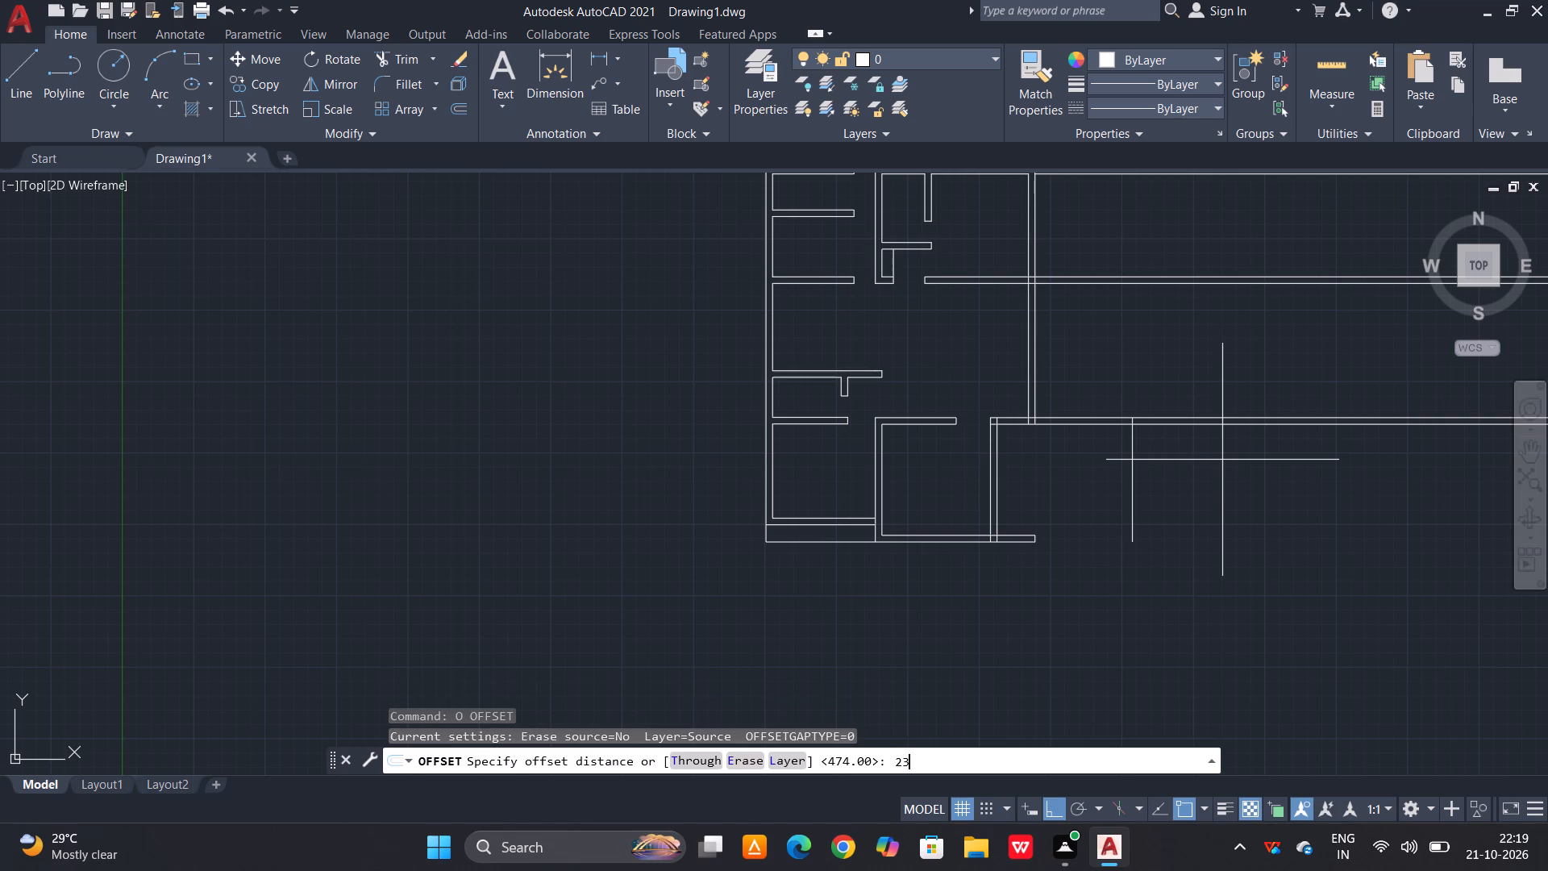
key(space)
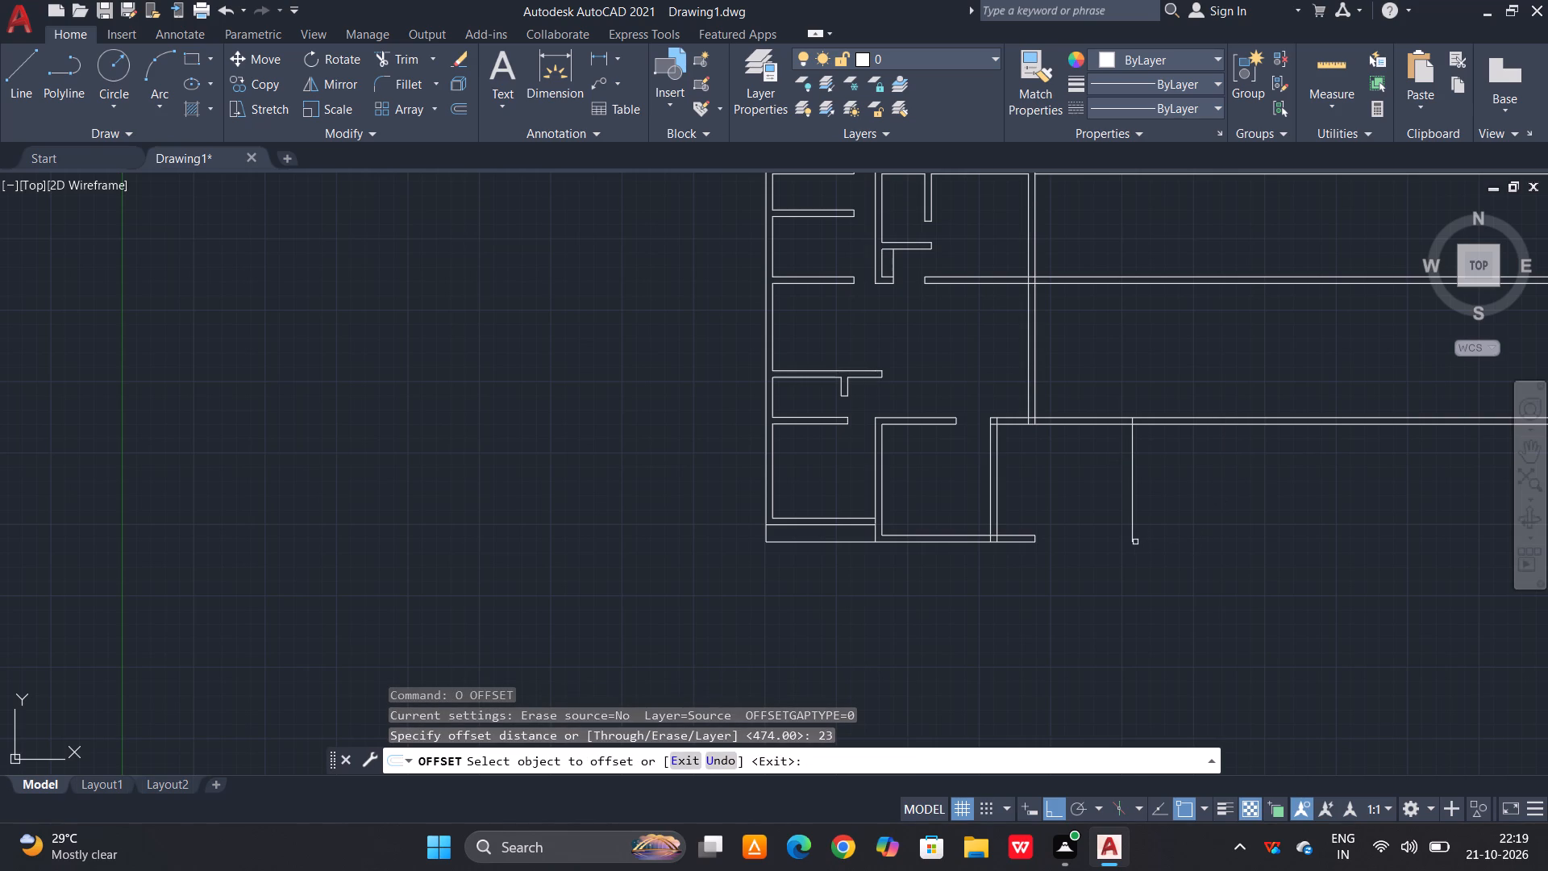
click(1132, 527)
click(1157, 510)
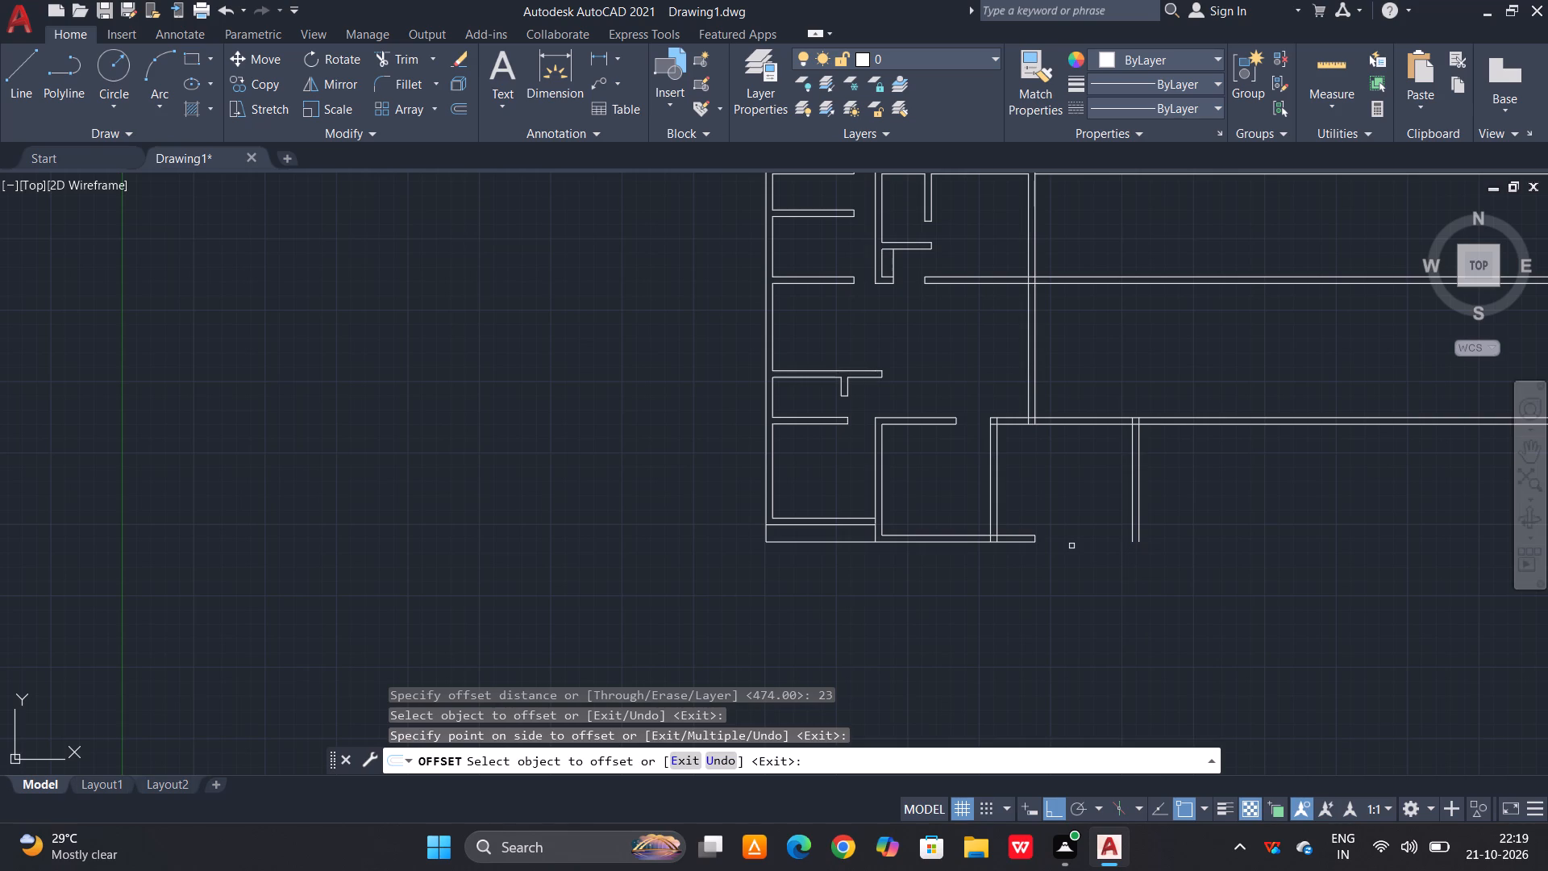
middle_drag(999, 582, 960, 669)
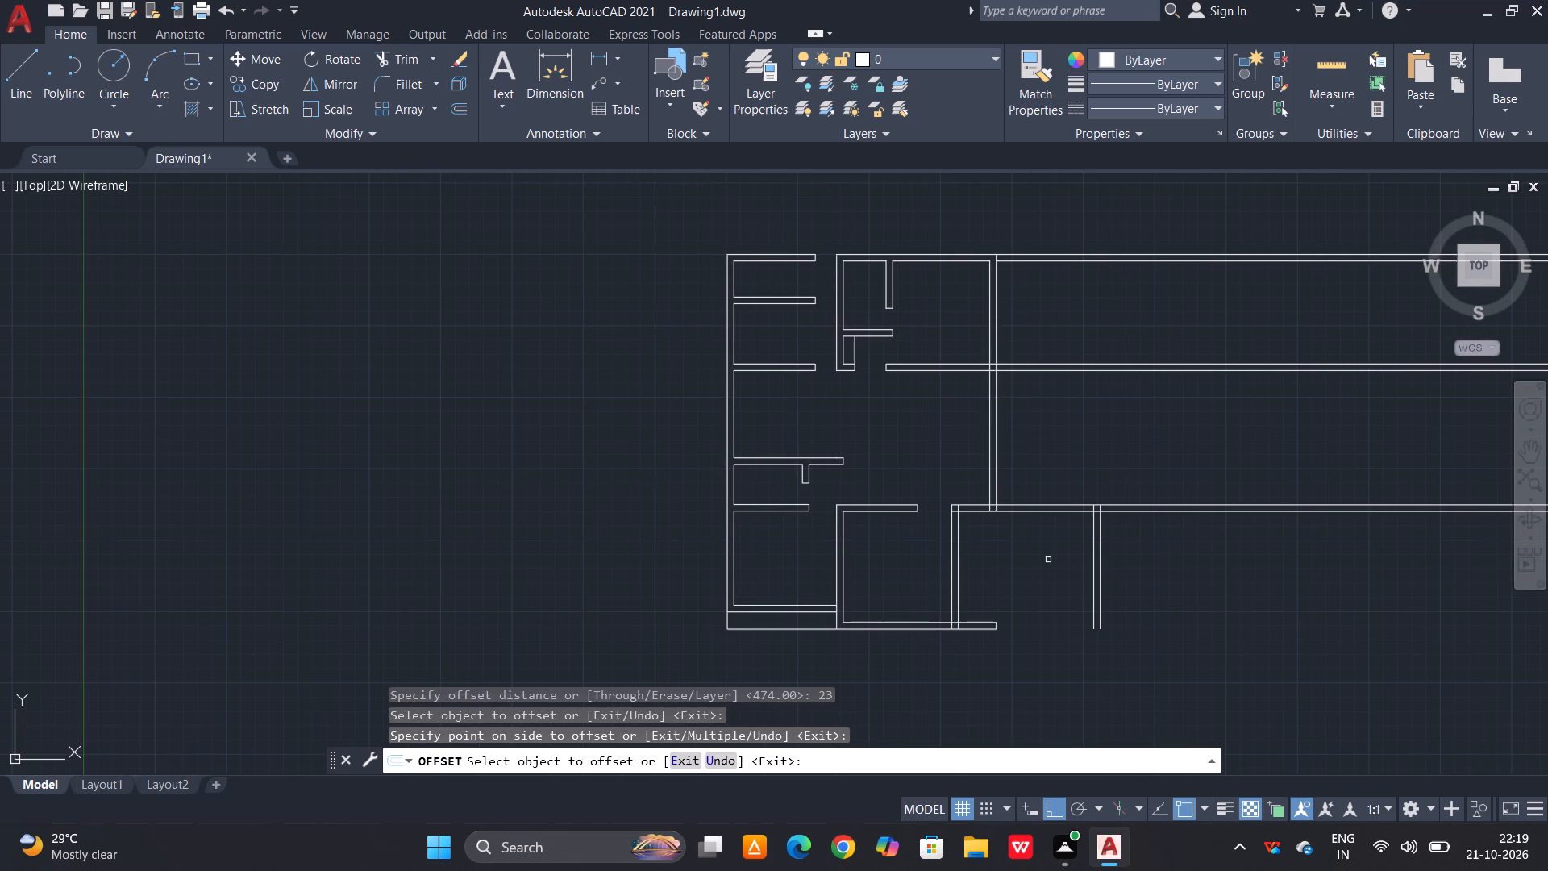
key(Escape)
key(Escape)
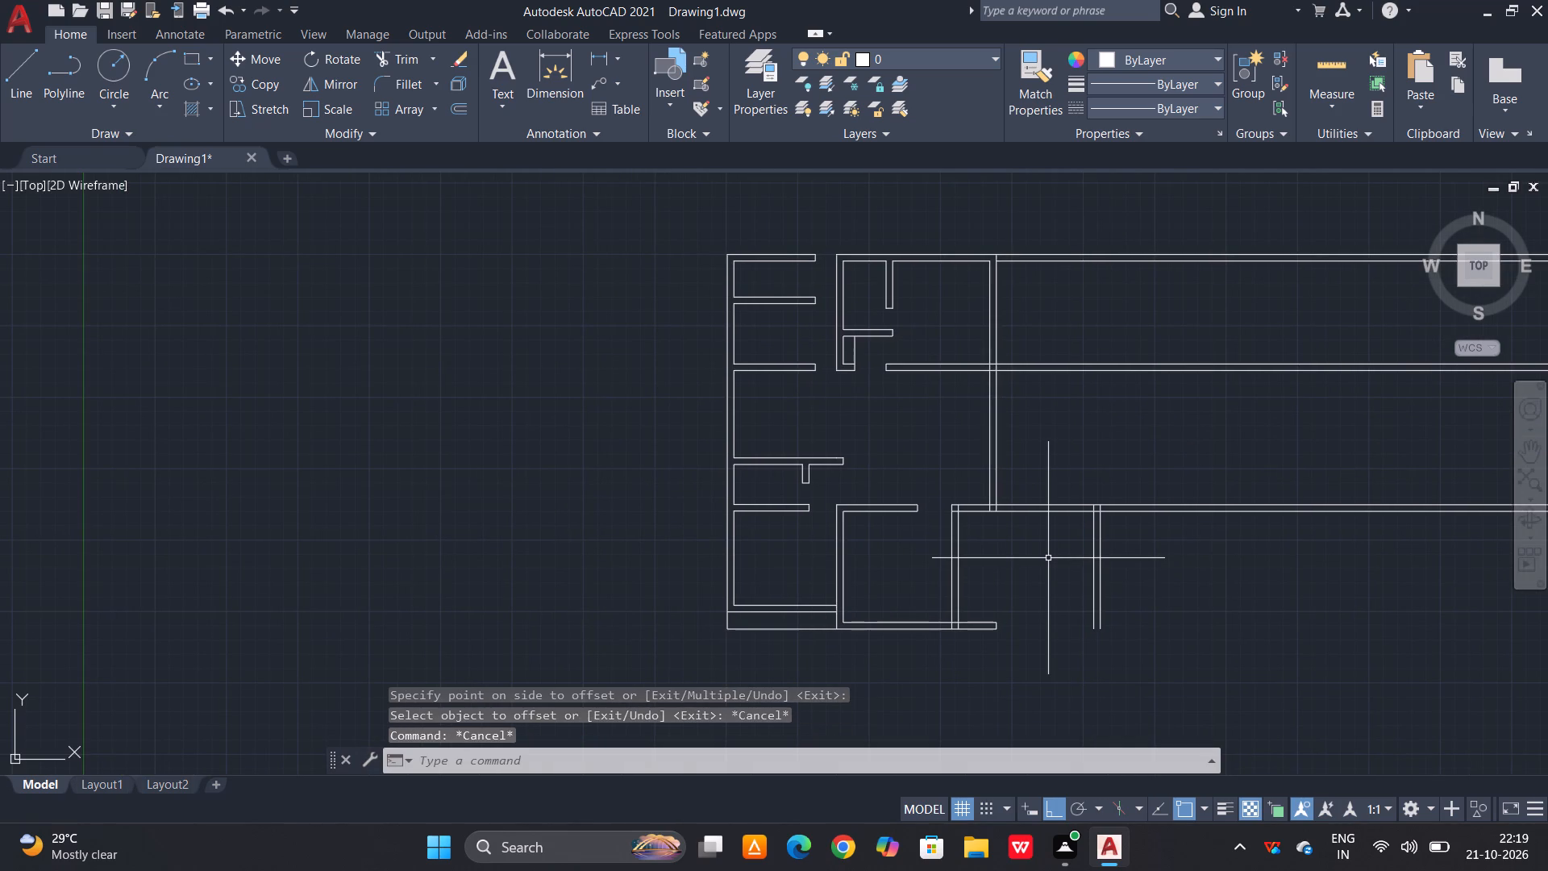
key(Escape)
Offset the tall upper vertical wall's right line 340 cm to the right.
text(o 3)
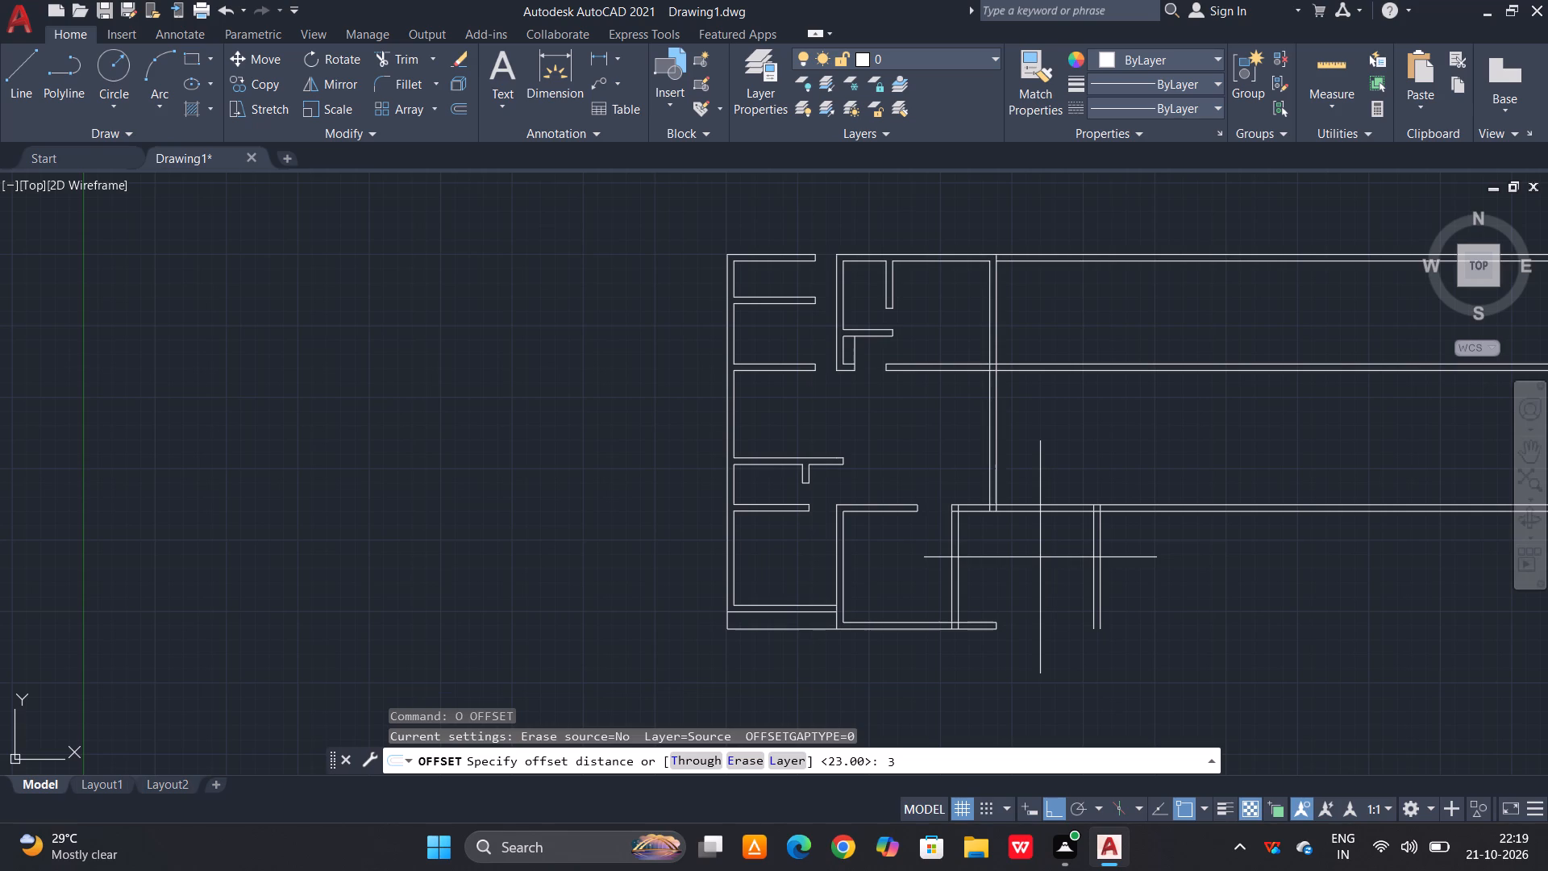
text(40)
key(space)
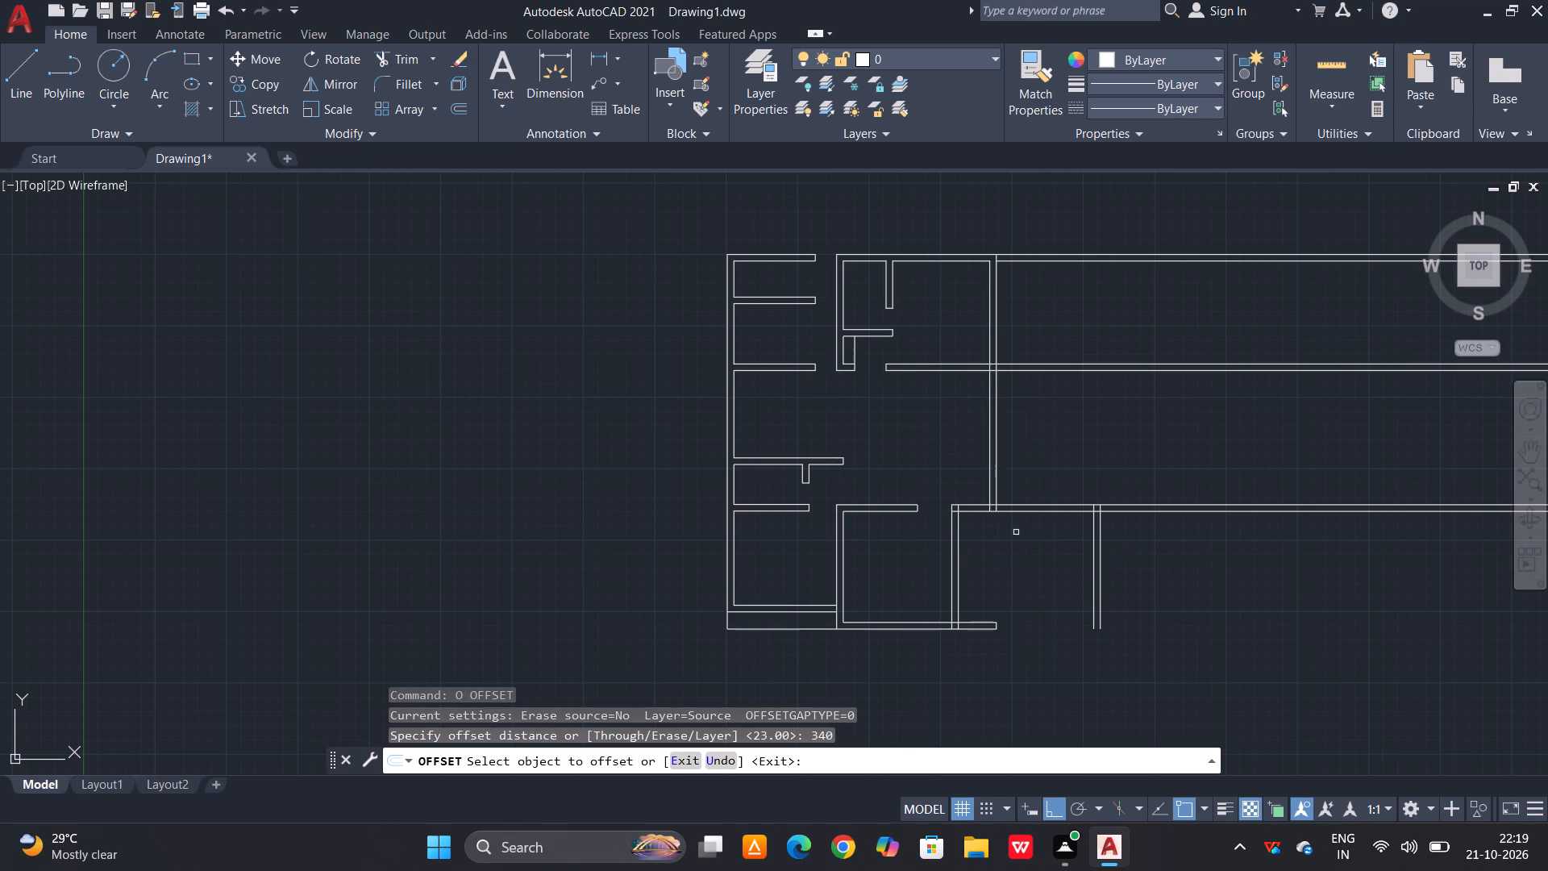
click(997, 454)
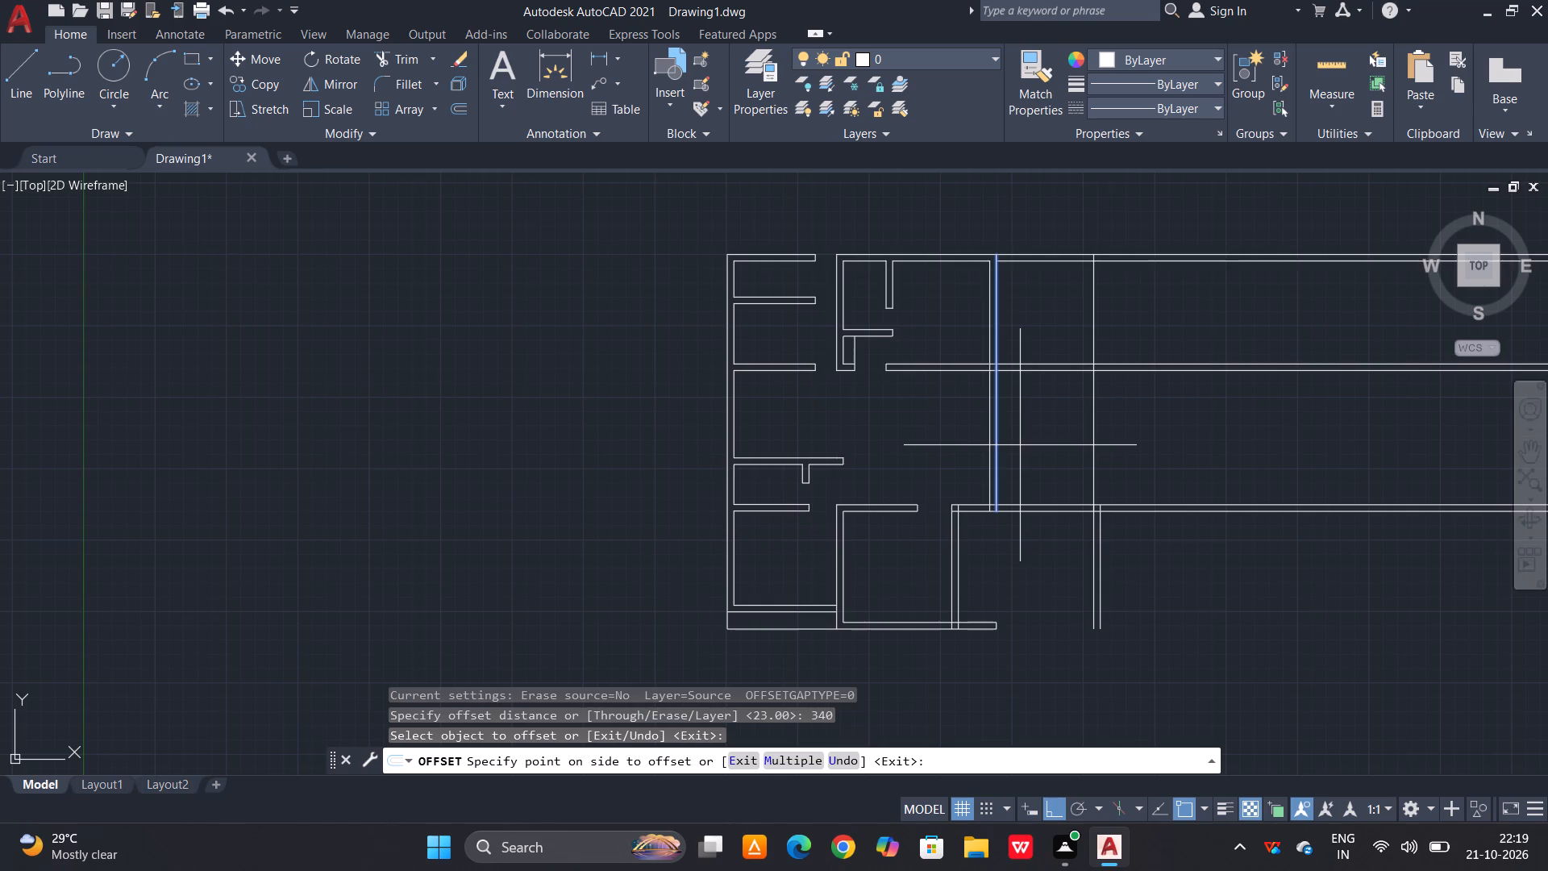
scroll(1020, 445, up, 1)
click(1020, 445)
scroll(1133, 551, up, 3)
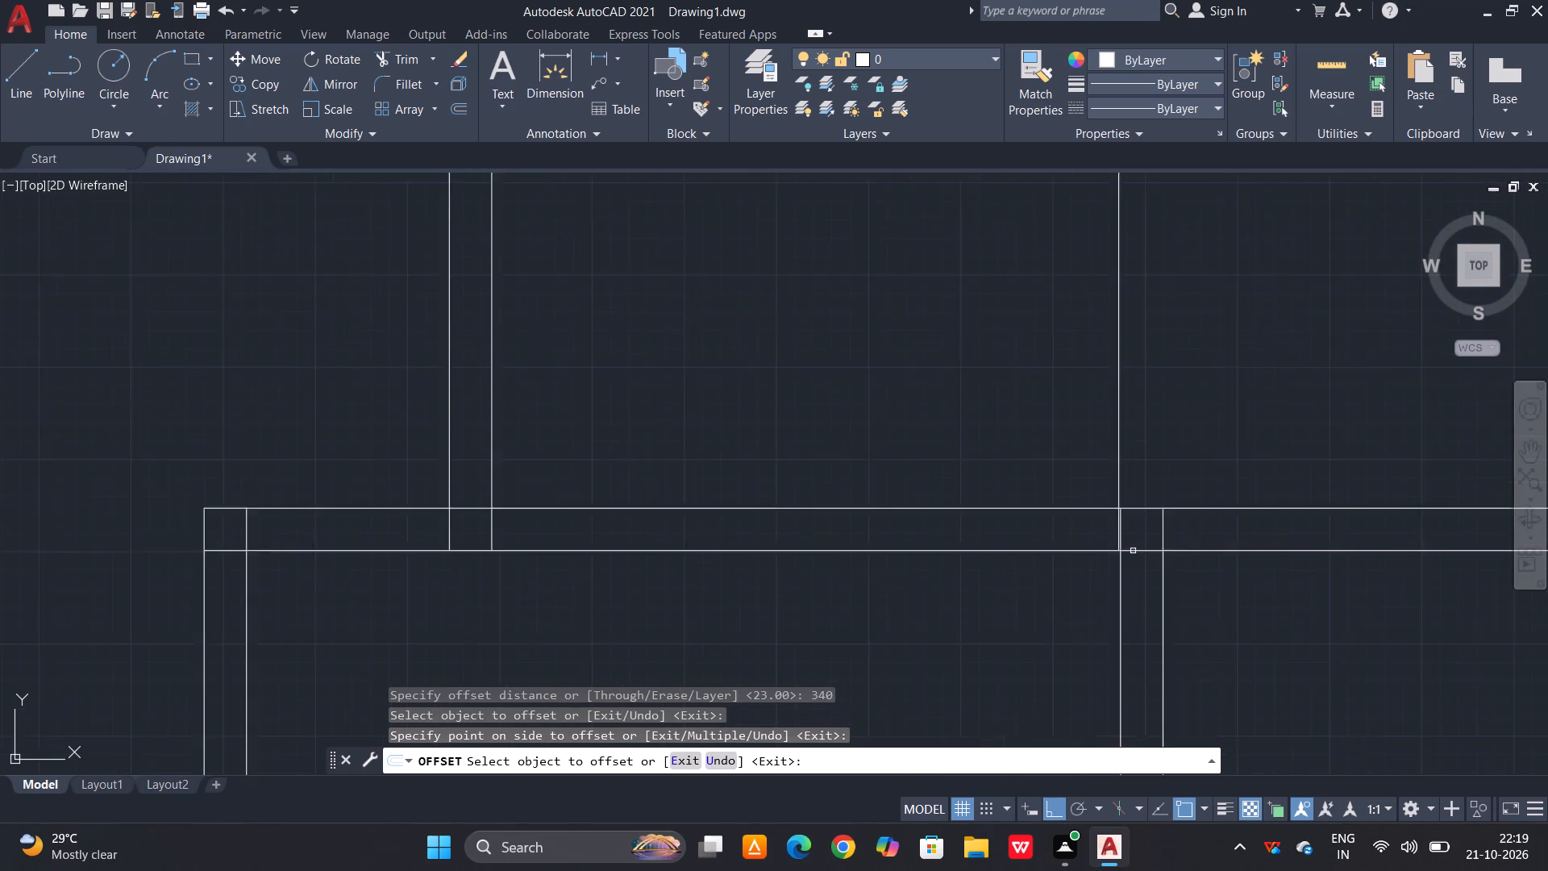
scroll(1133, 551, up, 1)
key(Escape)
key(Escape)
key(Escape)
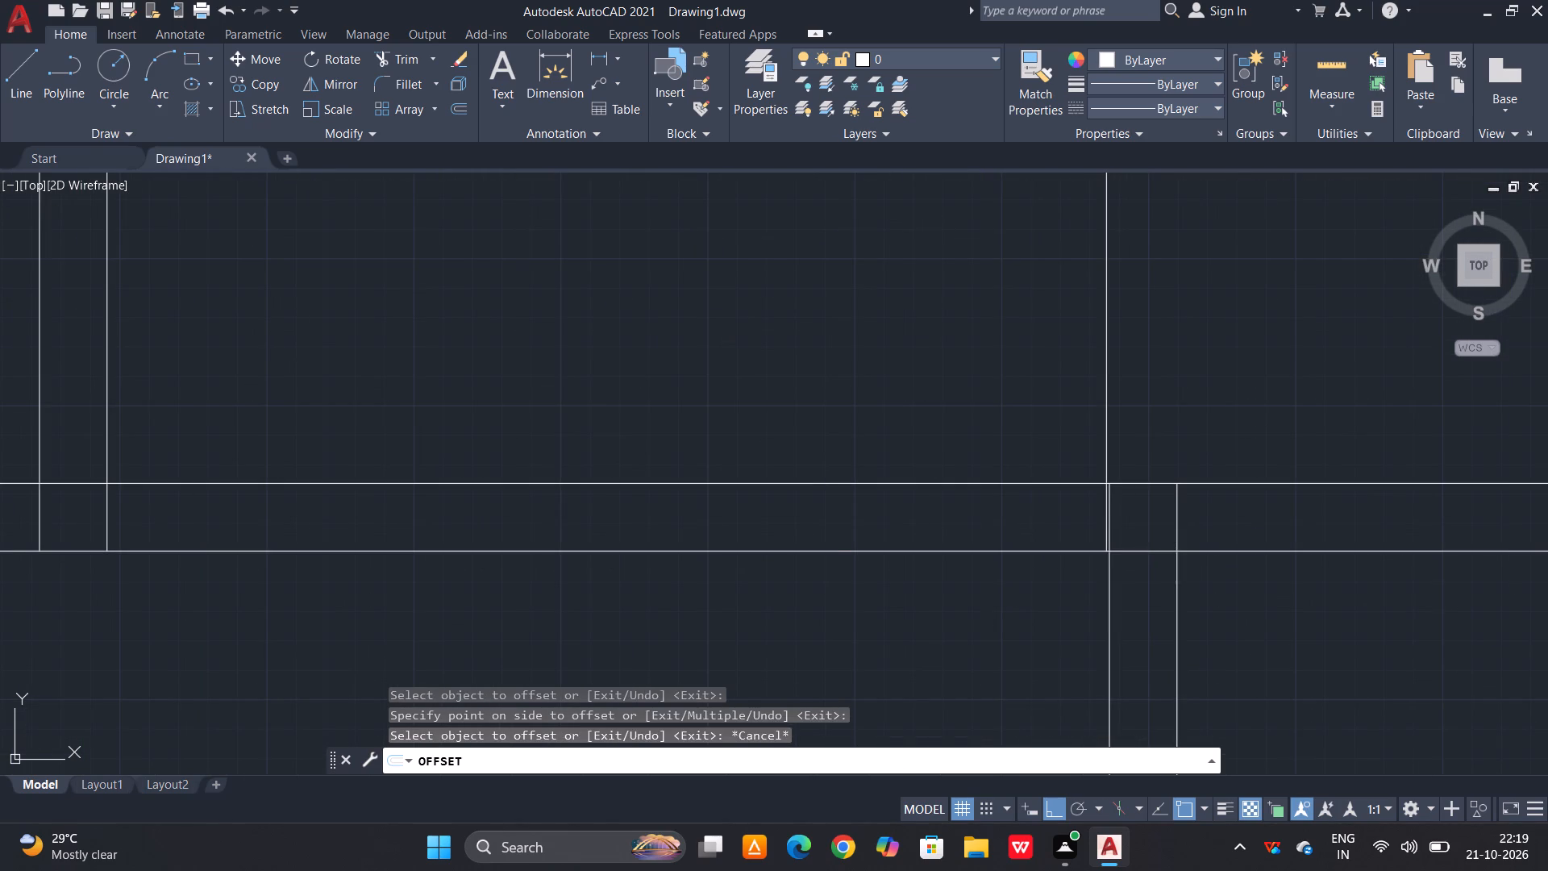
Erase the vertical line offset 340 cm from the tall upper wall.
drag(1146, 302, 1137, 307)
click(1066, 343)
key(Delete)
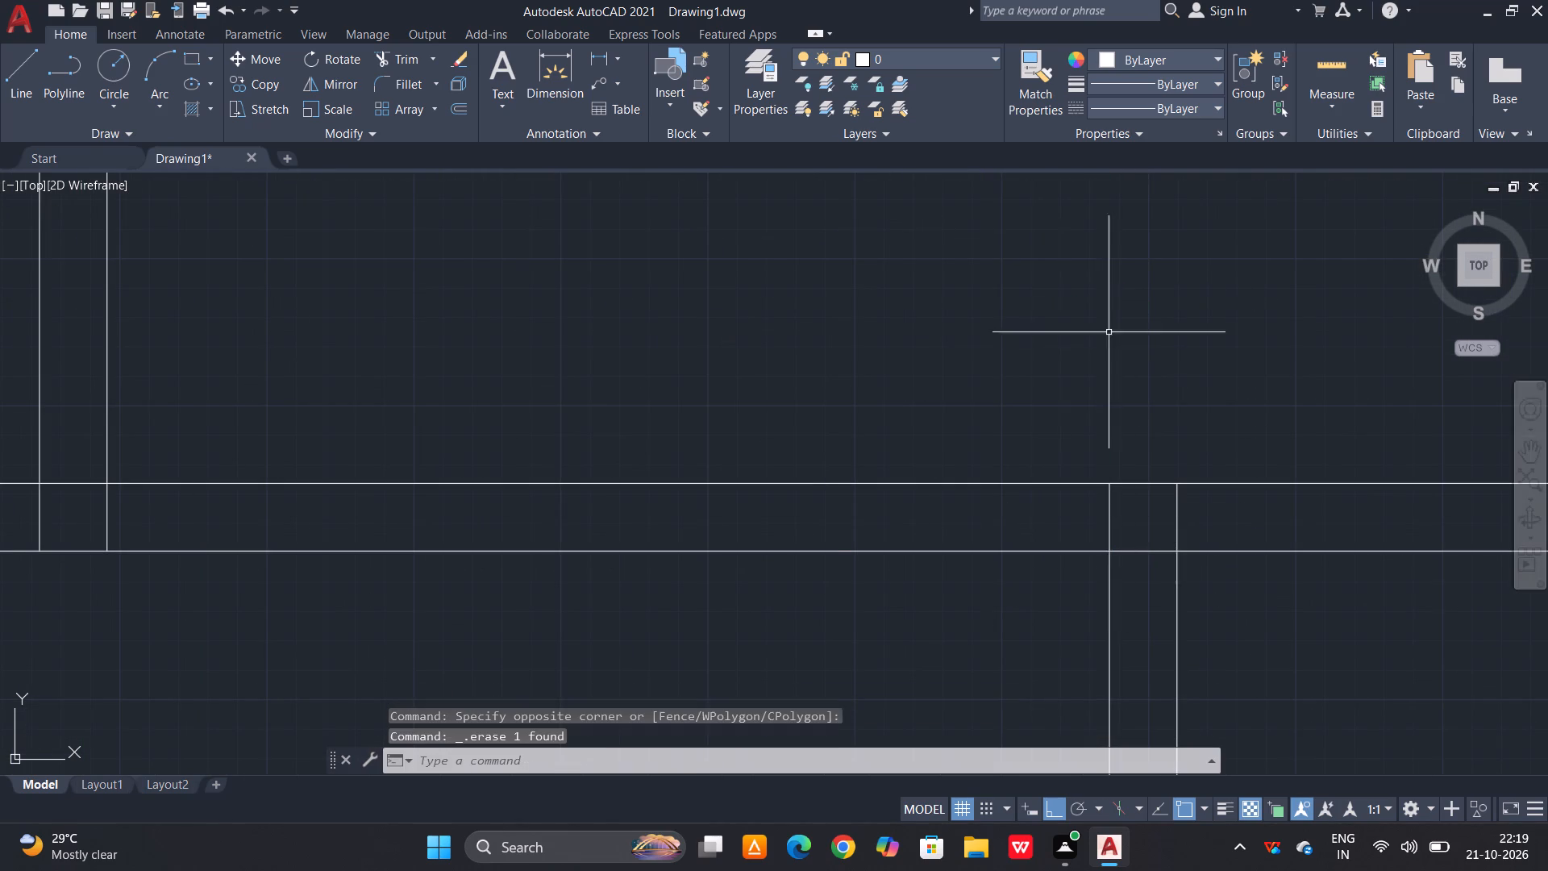
Trim the bottom wall's lines projecting past the bottom middle room's right wall and remove the leftover end cap.
scroll(1116, 331, down, 2)
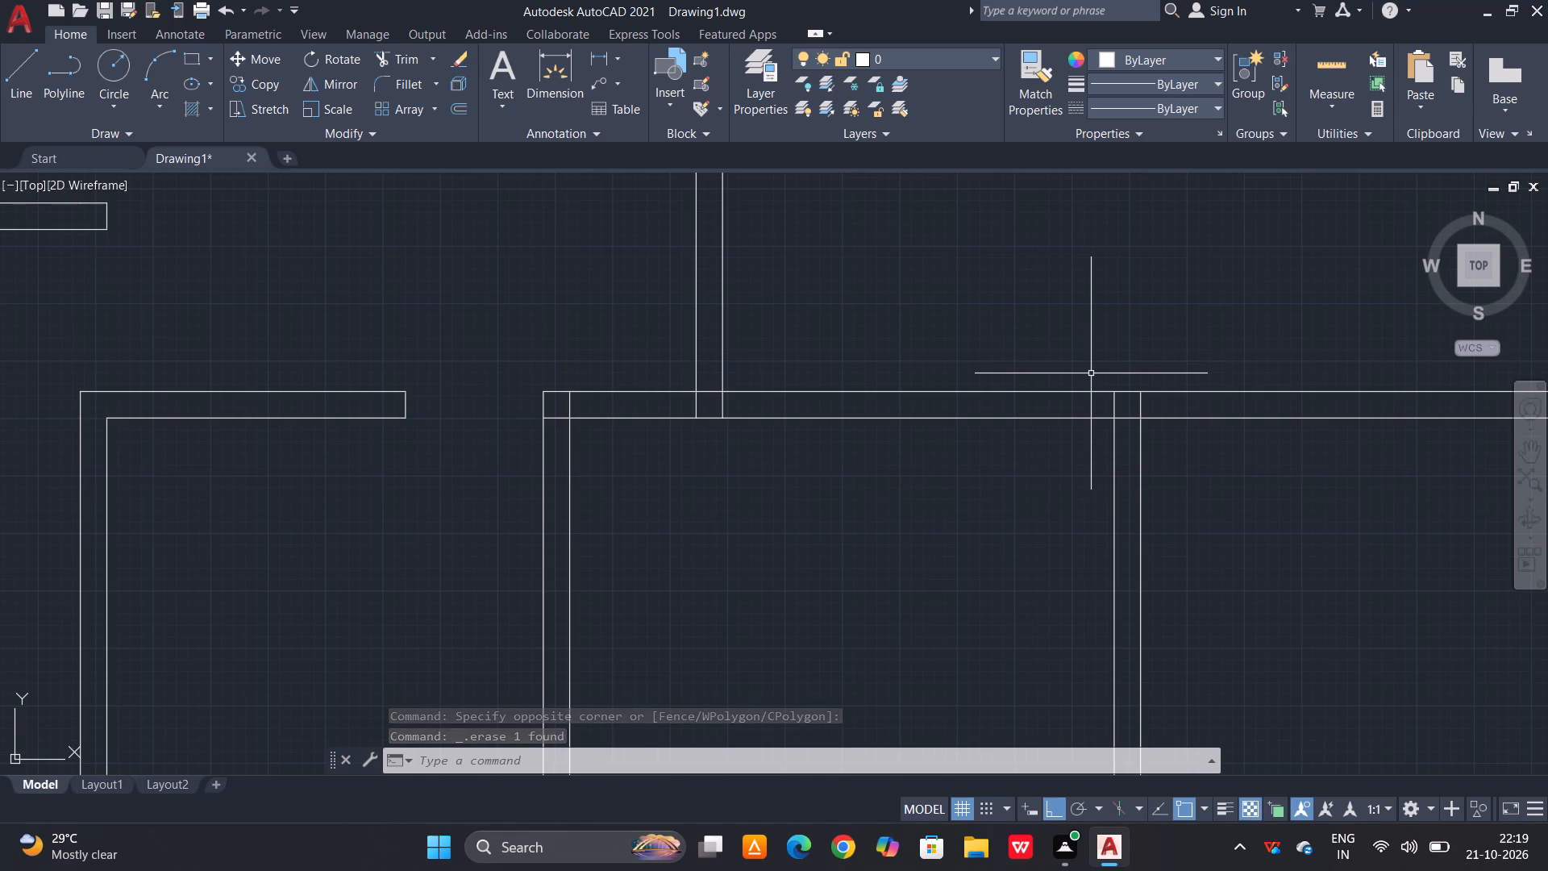
scroll(1040, 436, down, 3)
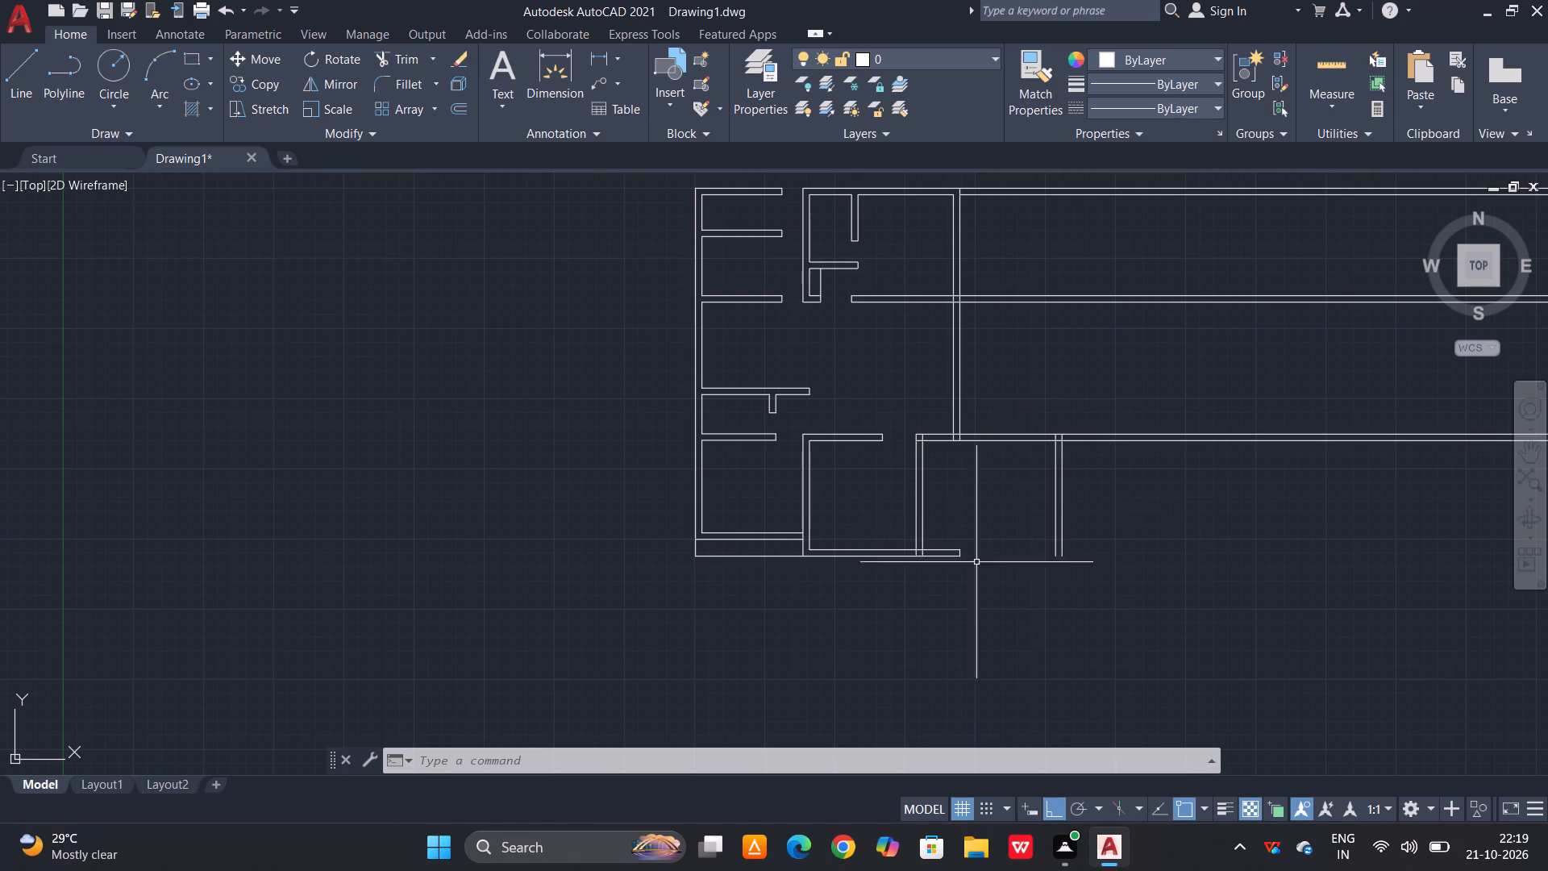
scroll(906, 598, up, 2)
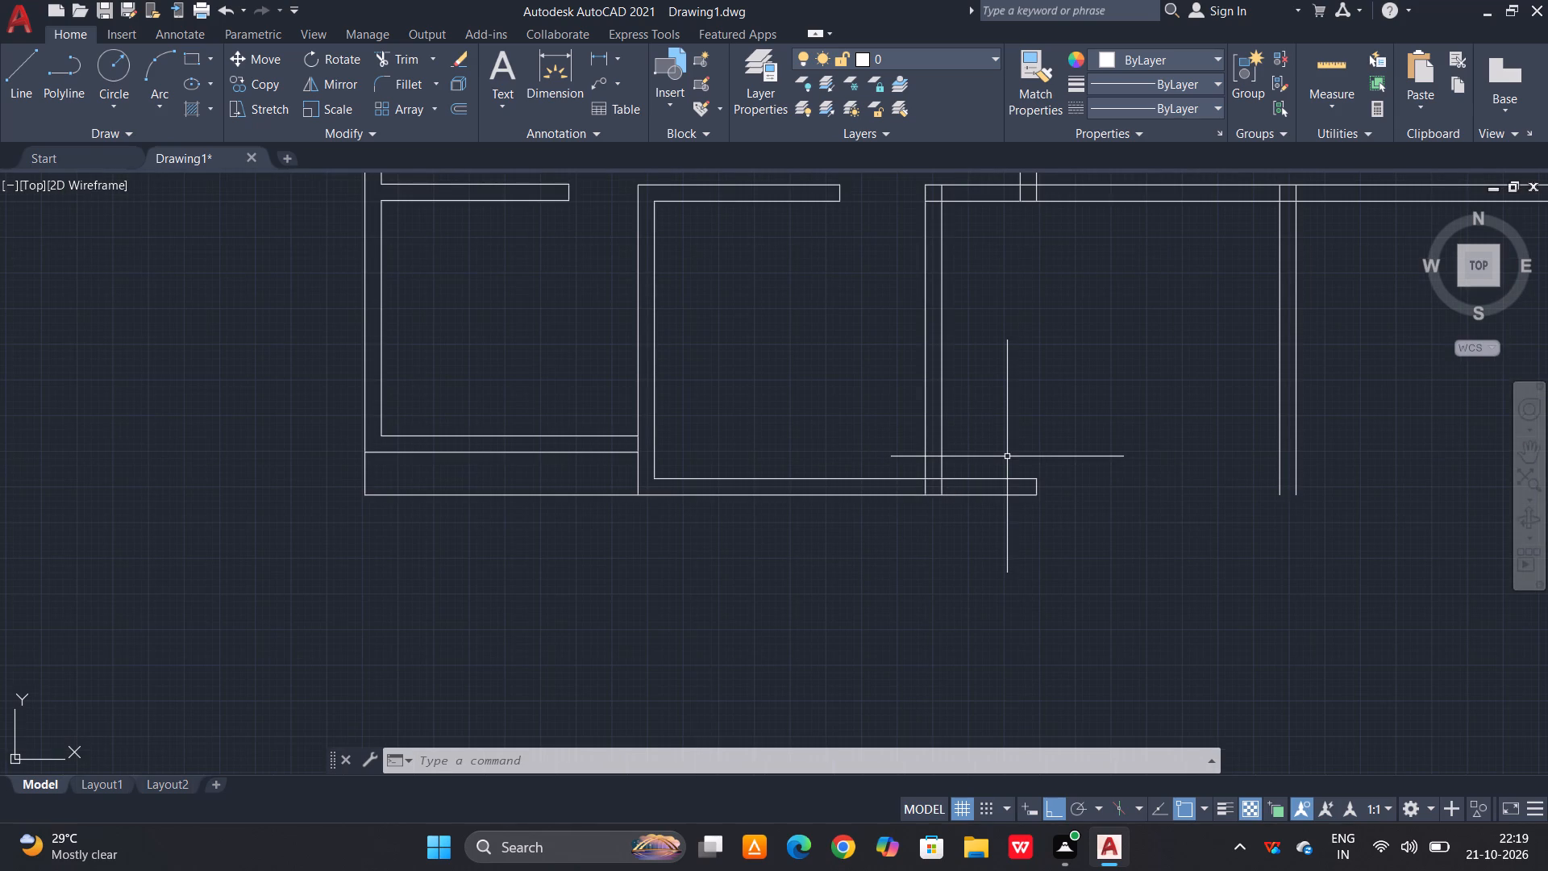
text(tr)
key(space)
key(space)
drag(1020, 433, 1013, 444)
click(957, 548)
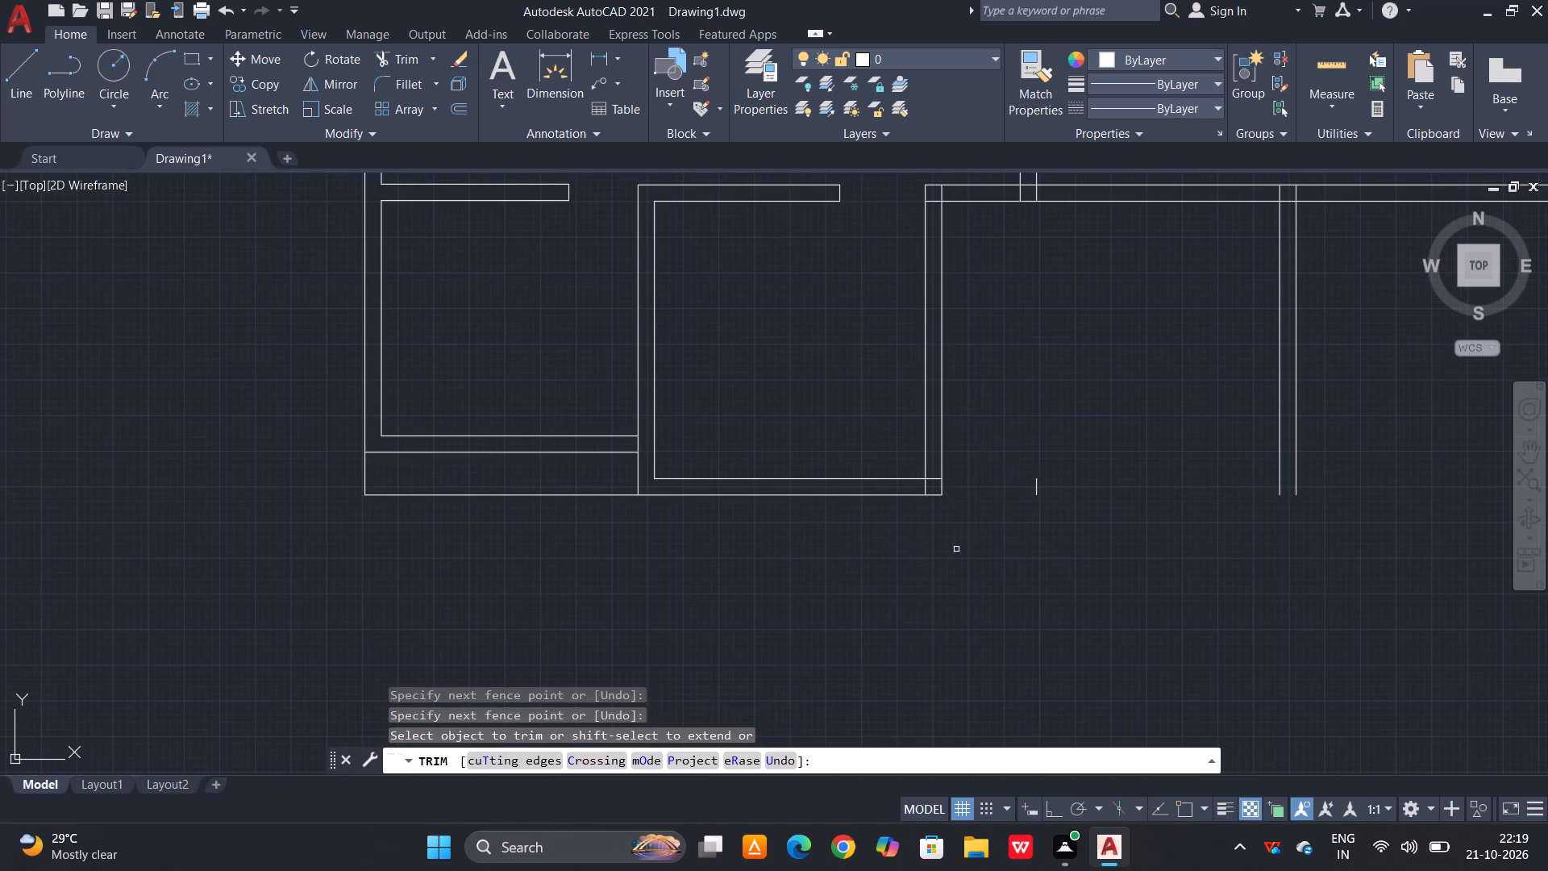
drag(1051, 478, 1038, 496)
click(1022, 507)
click(1047, 481)
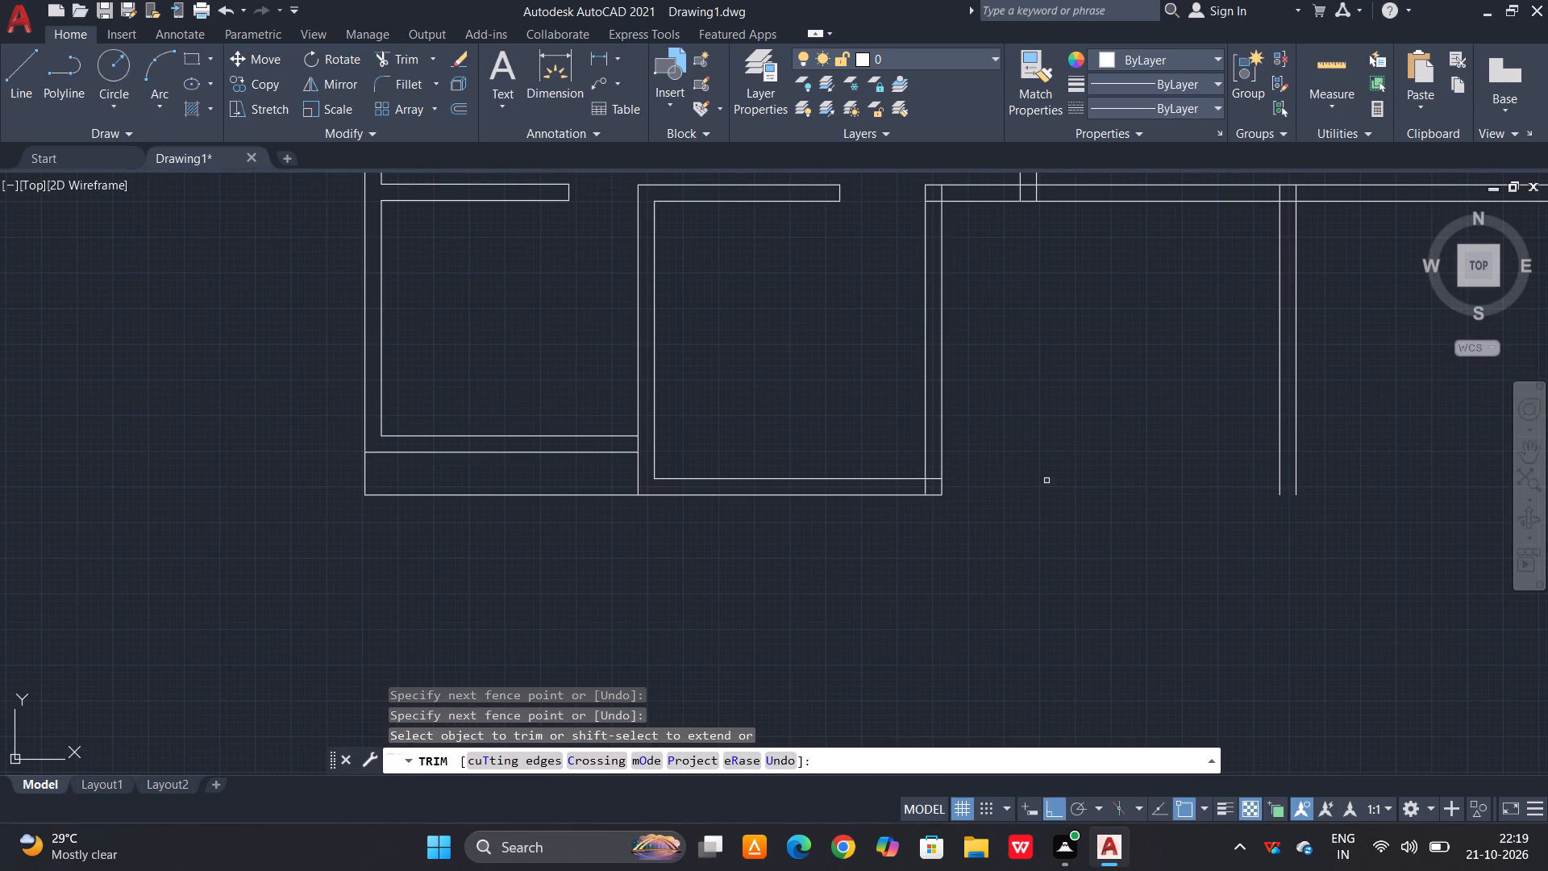
Trim the overlapping lines inside the bottom middle room's lower right corner.
scroll(904, 501, up, 1)
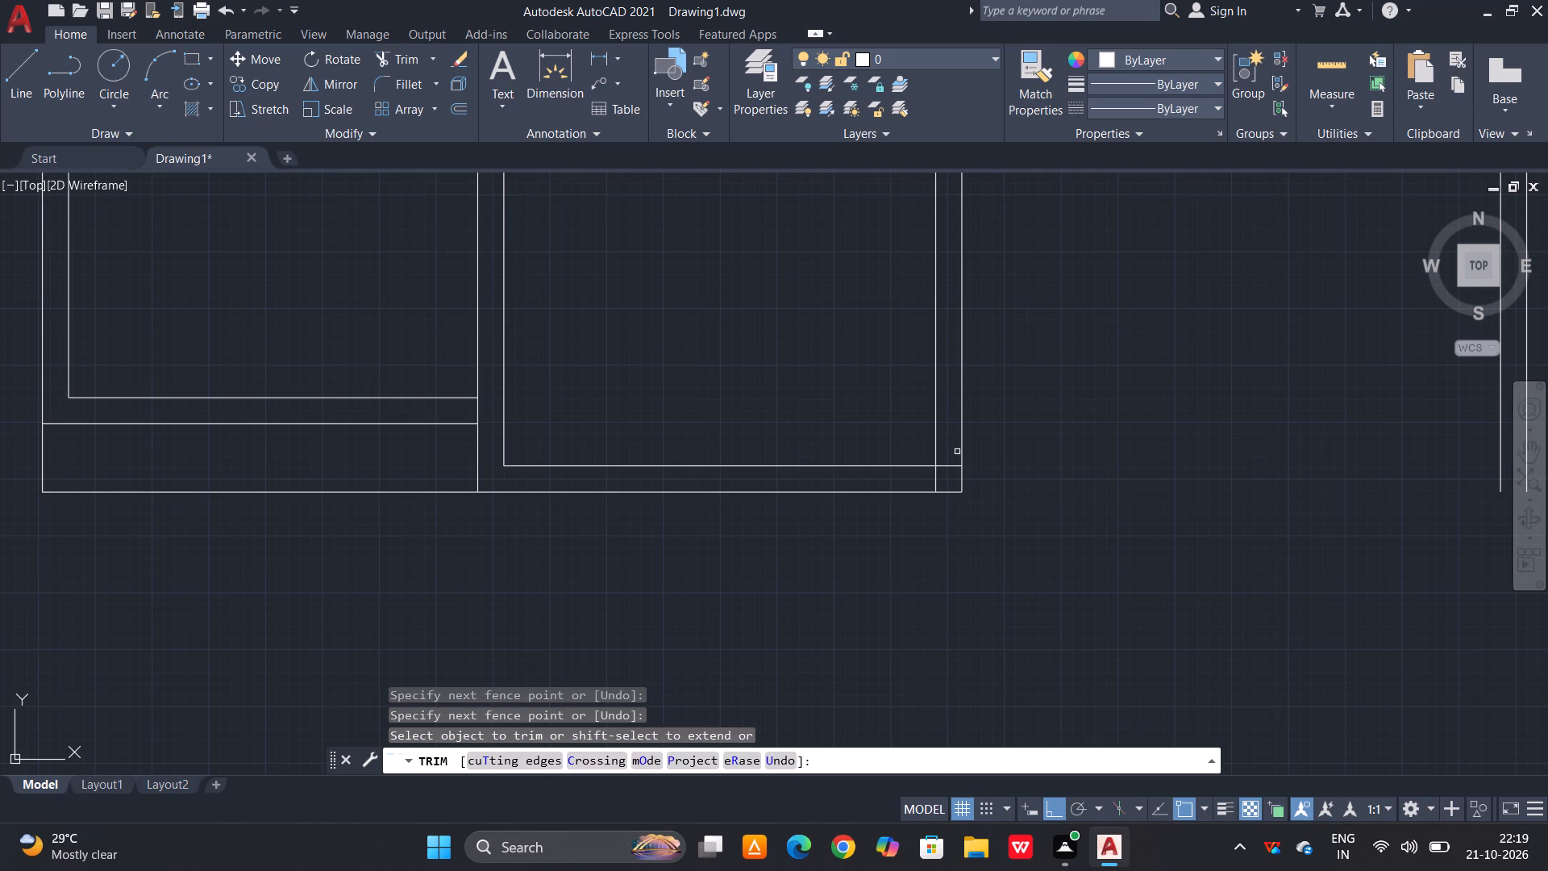
click(947, 464)
click(934, 480)
scroll(848, 516, down, 2)
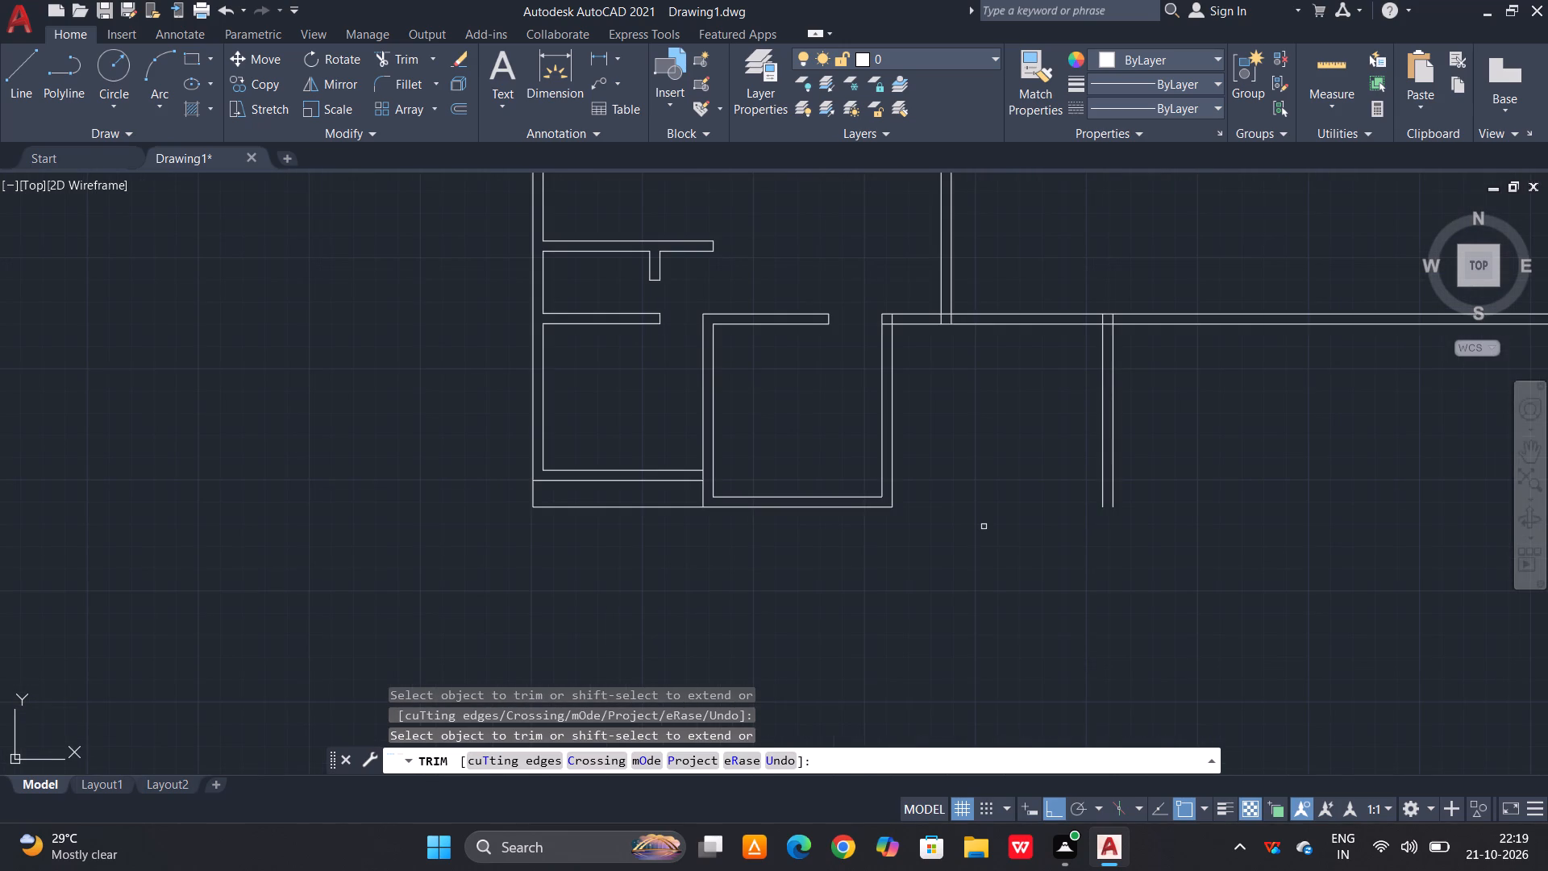
key(Escape)
key(Escape)
key(Escape)
Extend the bottom wall's outer line to the far line of the new vertical wall on the right.
key(e)
key(x)
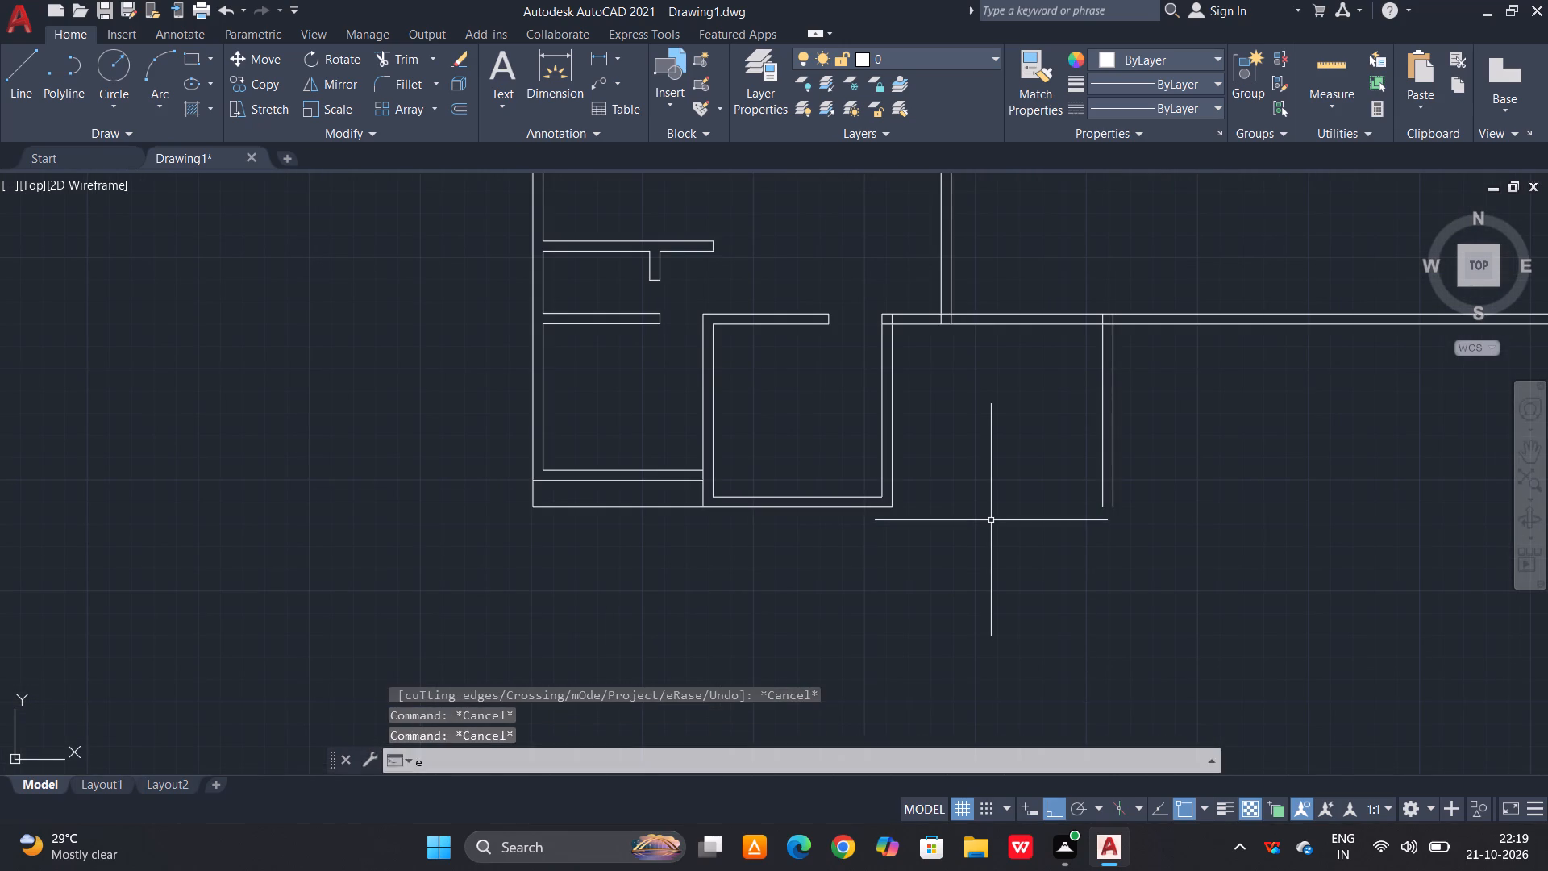
key(space)
key(space)
click(872, 508)
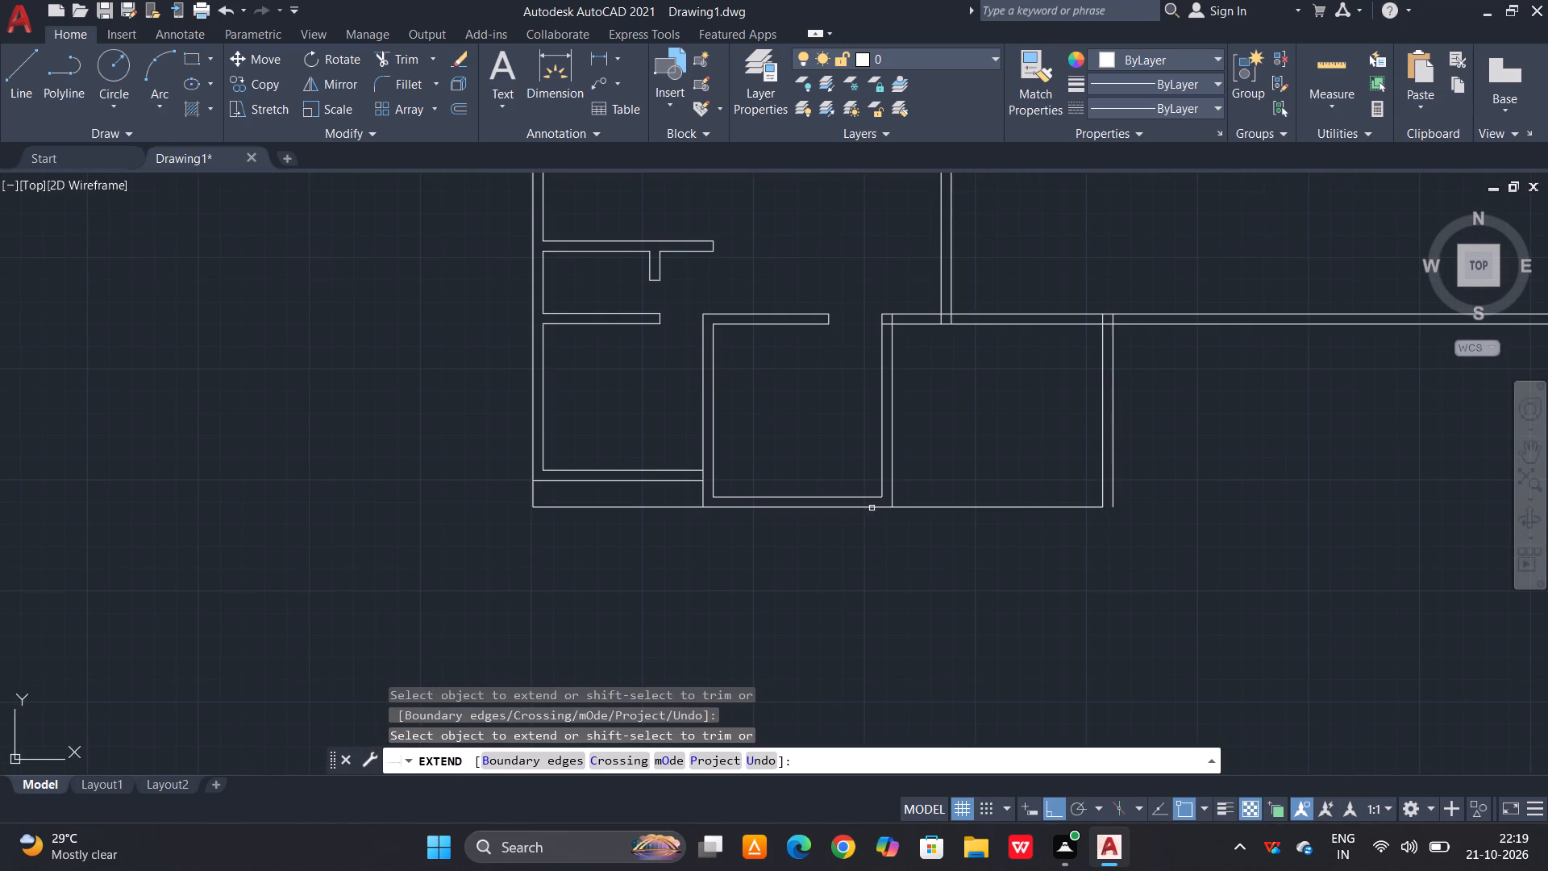
click(1084, 506)
key(Escape)
key(Escape)
Offset the bottom outer line 30 cm upward, and offset the resulting line another 30 cm upward.
text(o 30)
key(space)
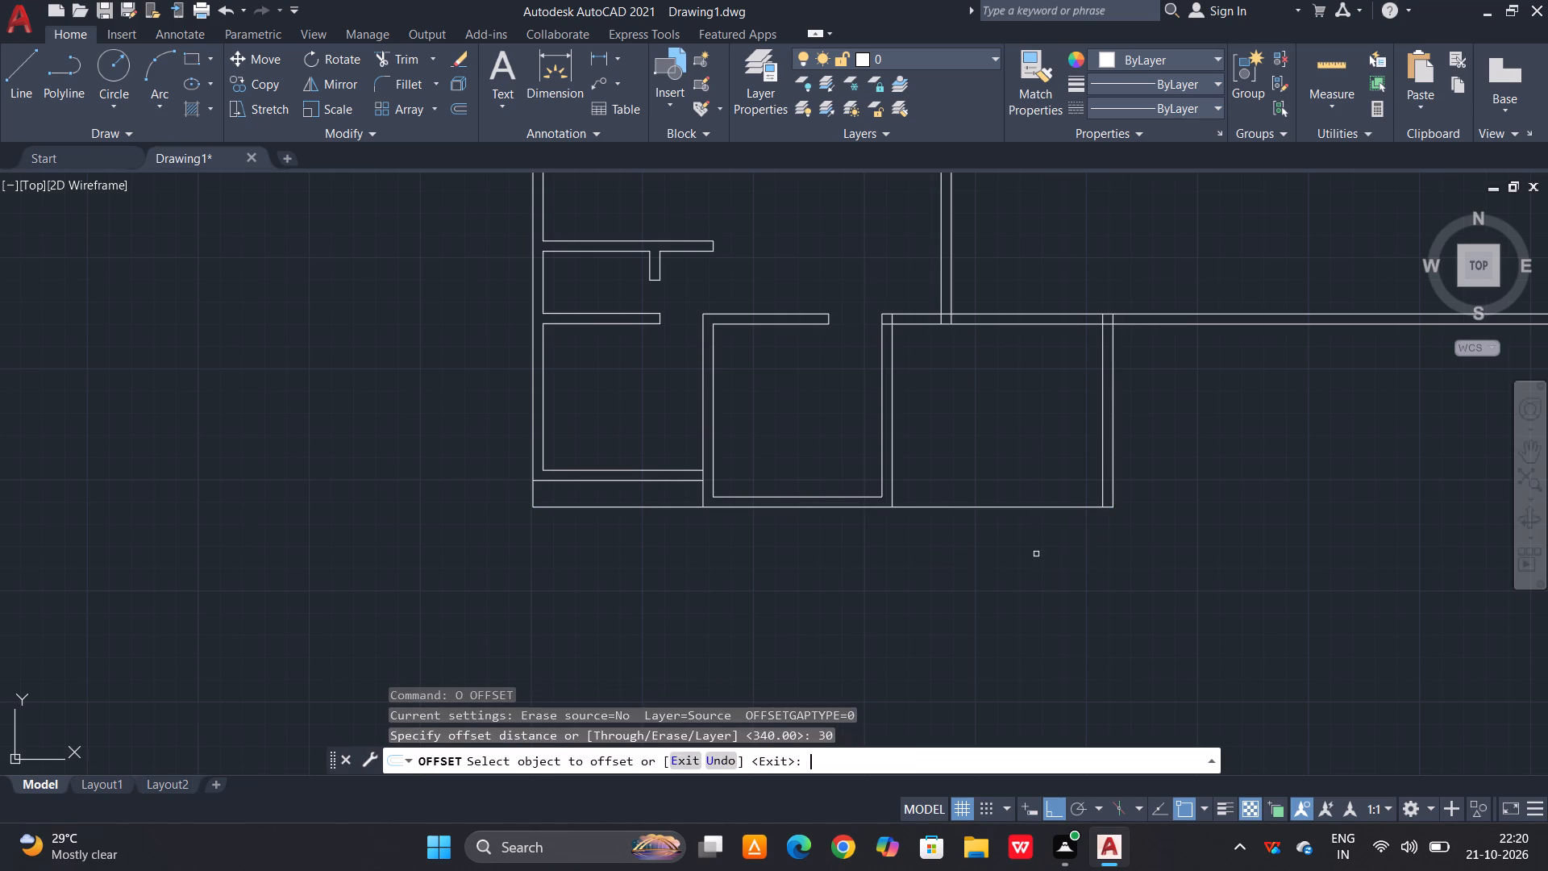
click(1038, 507)
click(1045, 469)
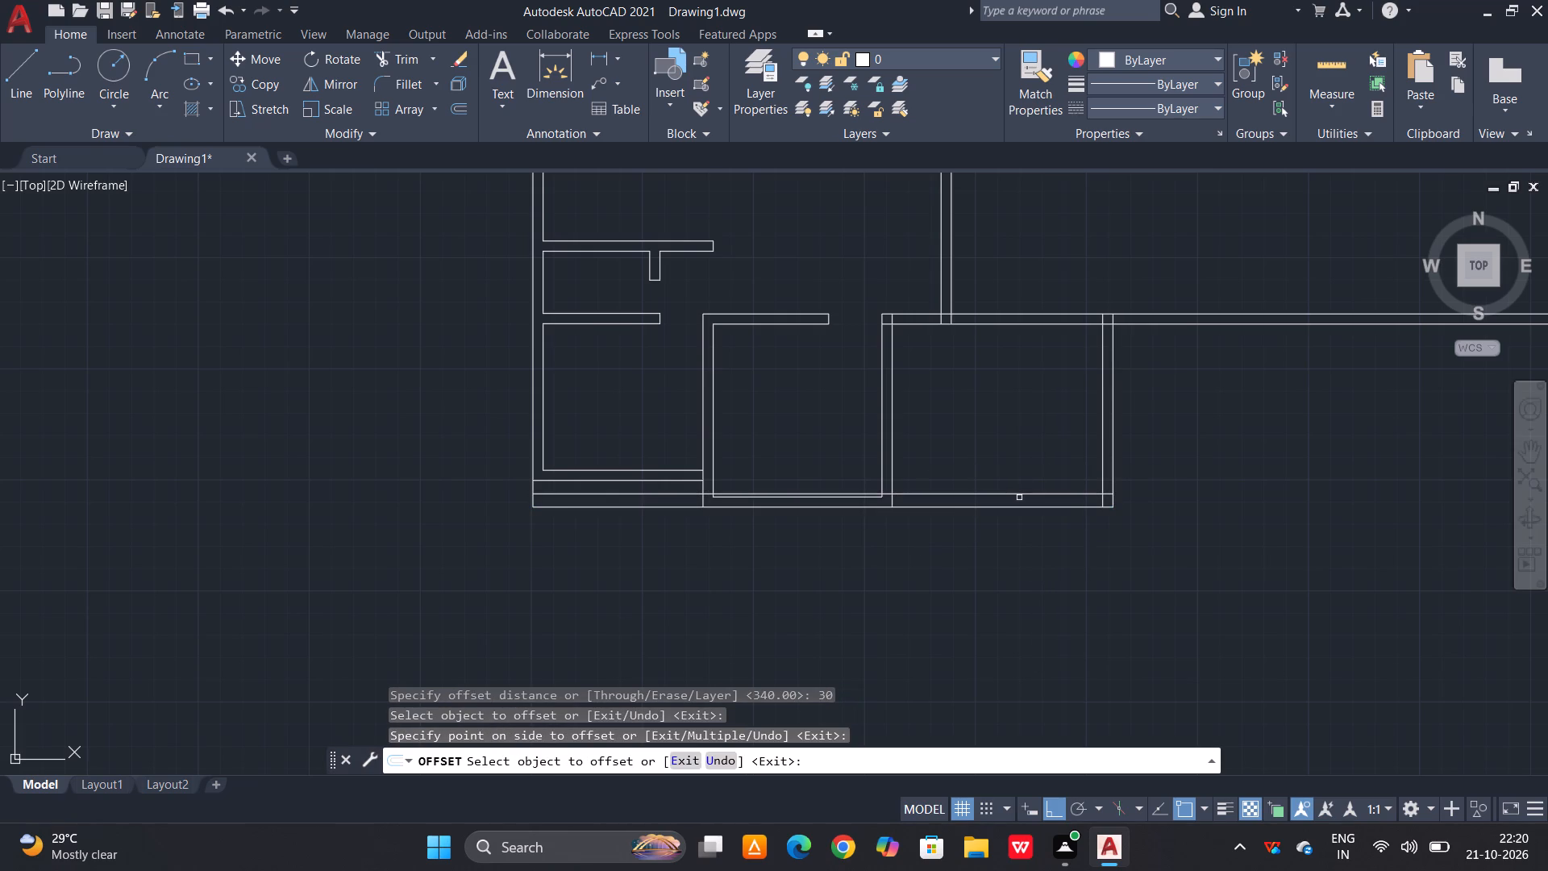
click(1019, 498)
click(1025, 456)
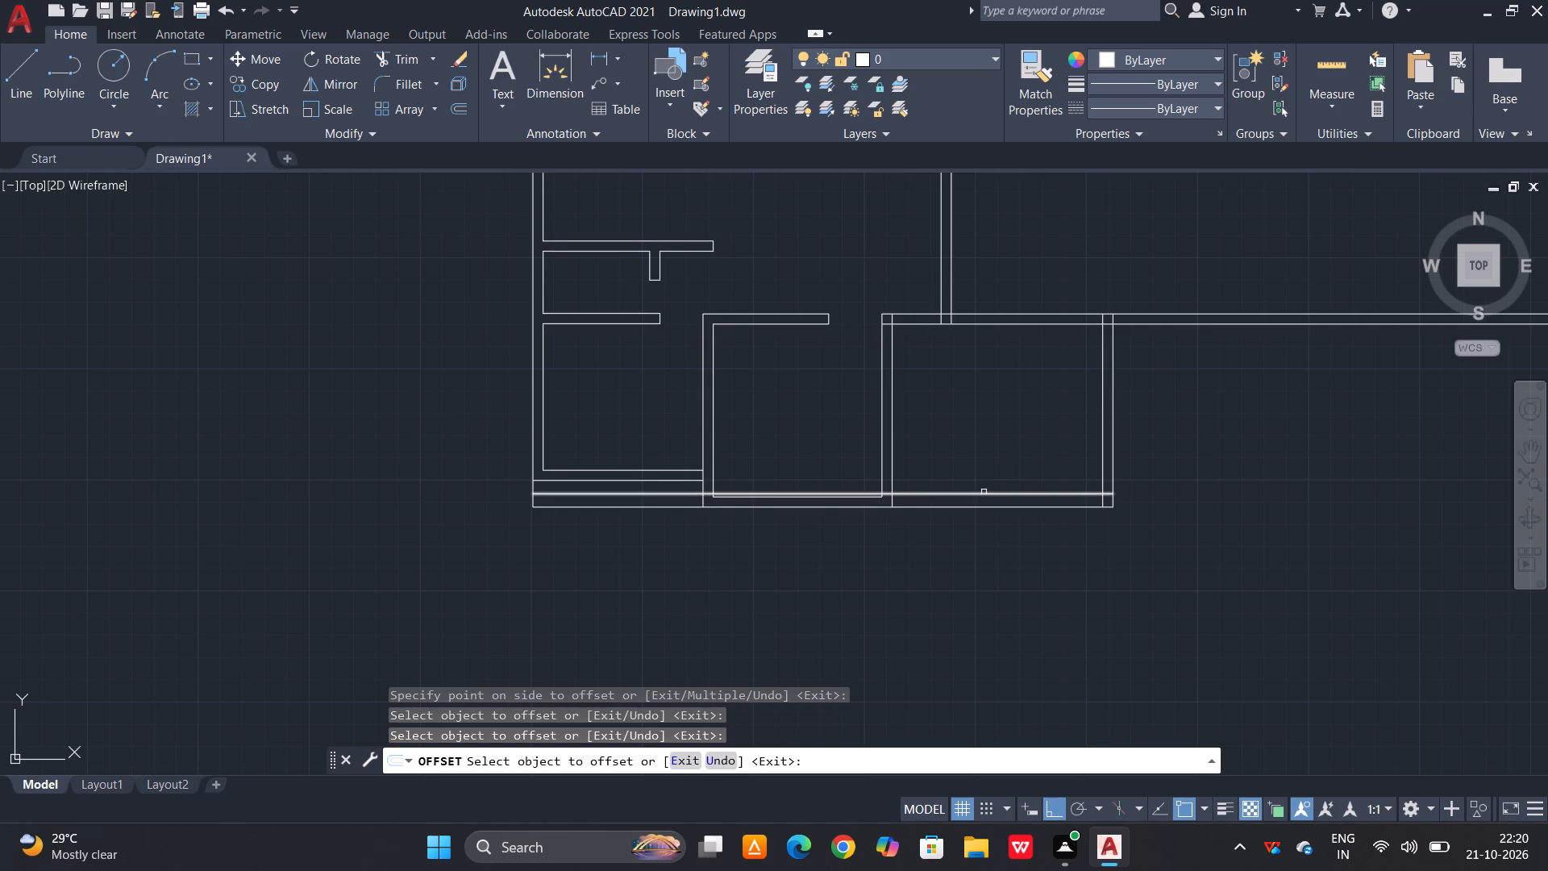
click(984, 492)
click(997, 454)
scroll(851, 537, up, 2)
key(Escape)
key(Escape)
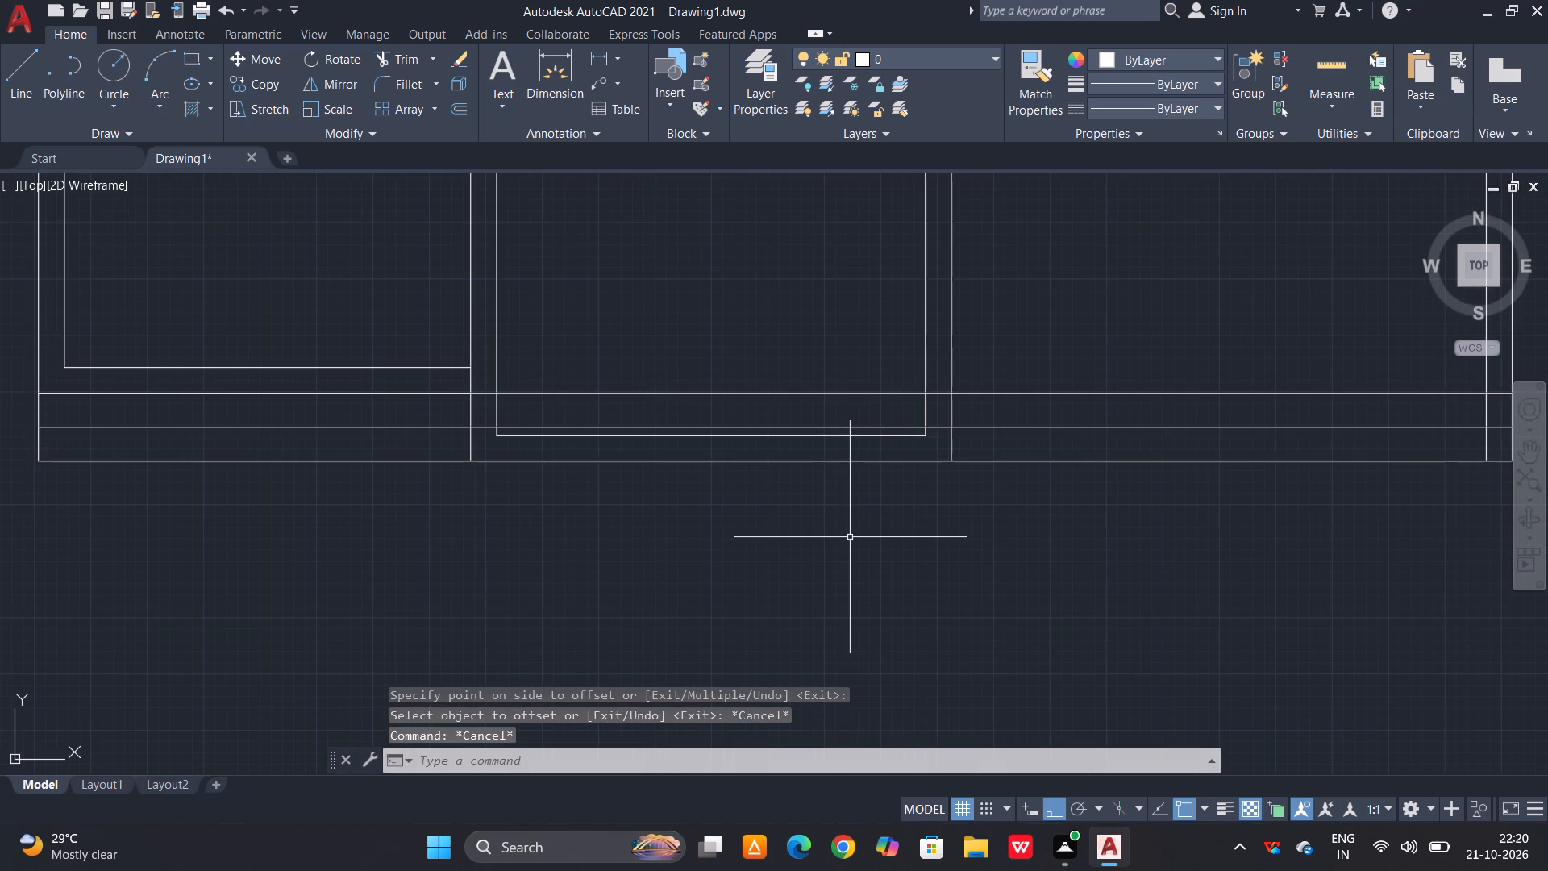
Trim the two 30 cm offset lines at the bottom middle room's right wall and erase their portions on its left side.
text(tr)
key(space)
click(941, 387)
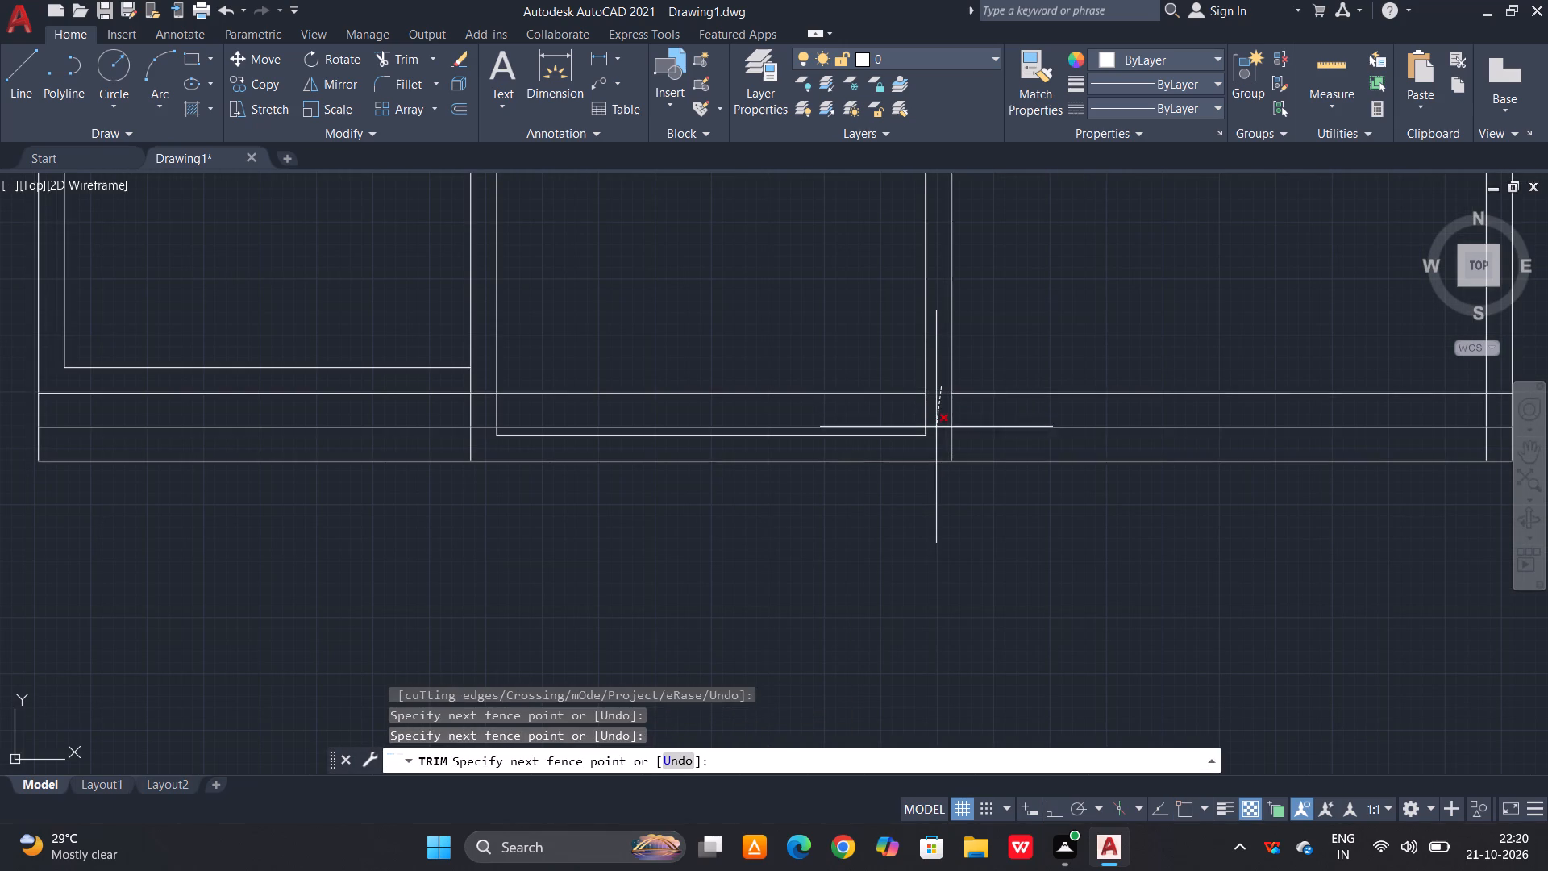
click(936, 437)
key(space)
drag(890, 381, 884, 388)
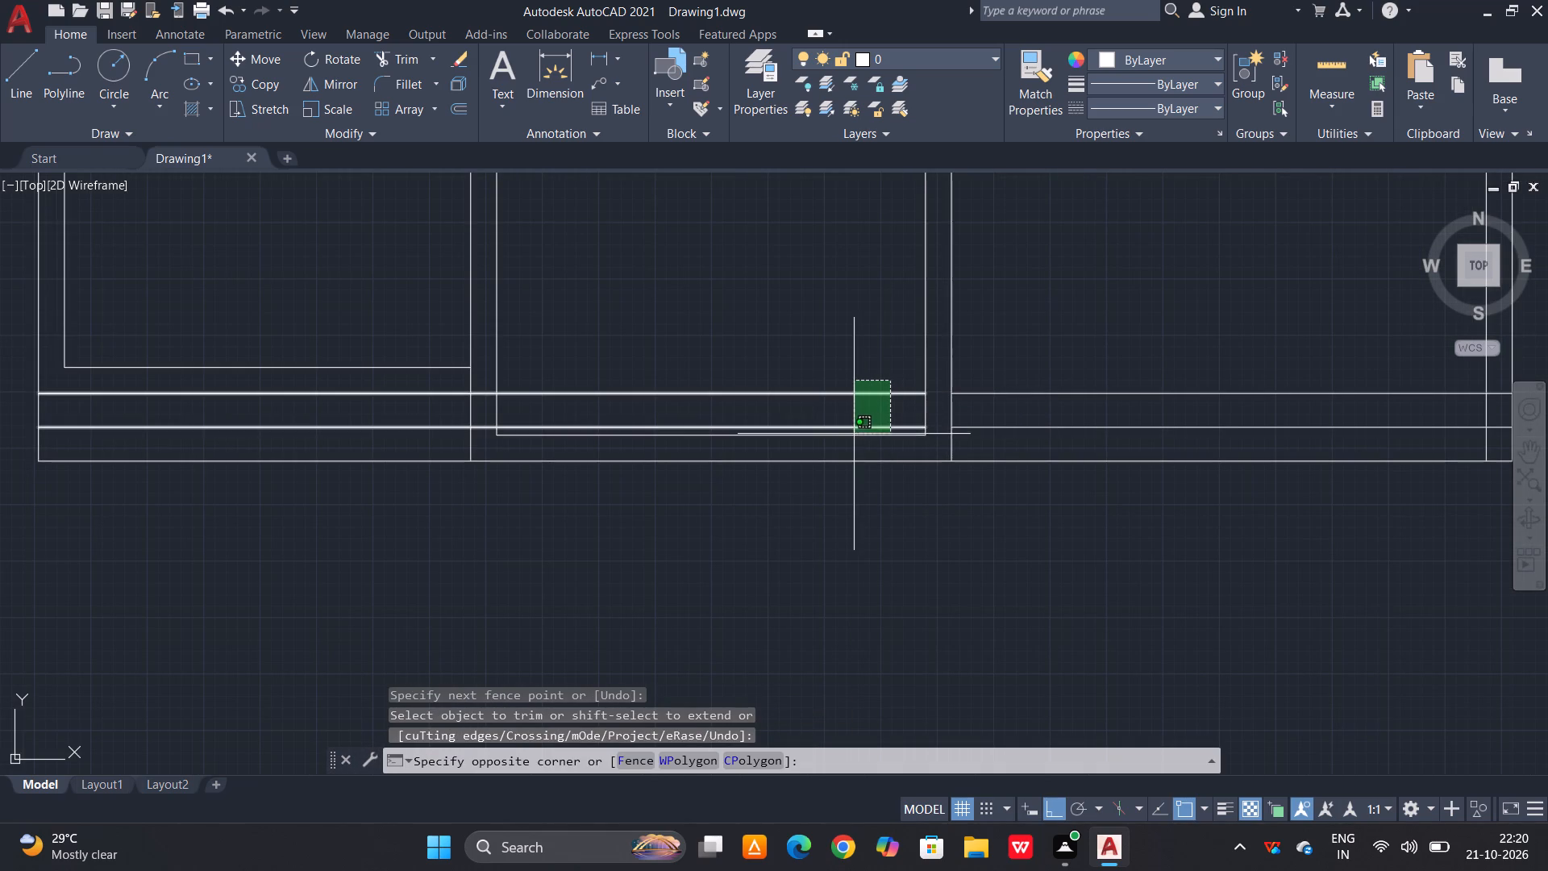
click(856, 428)
key(Delete)
Trim the two offset lines where they cross the right vertical wall of the bottom right room.
scroll(836, 459, down, 1)
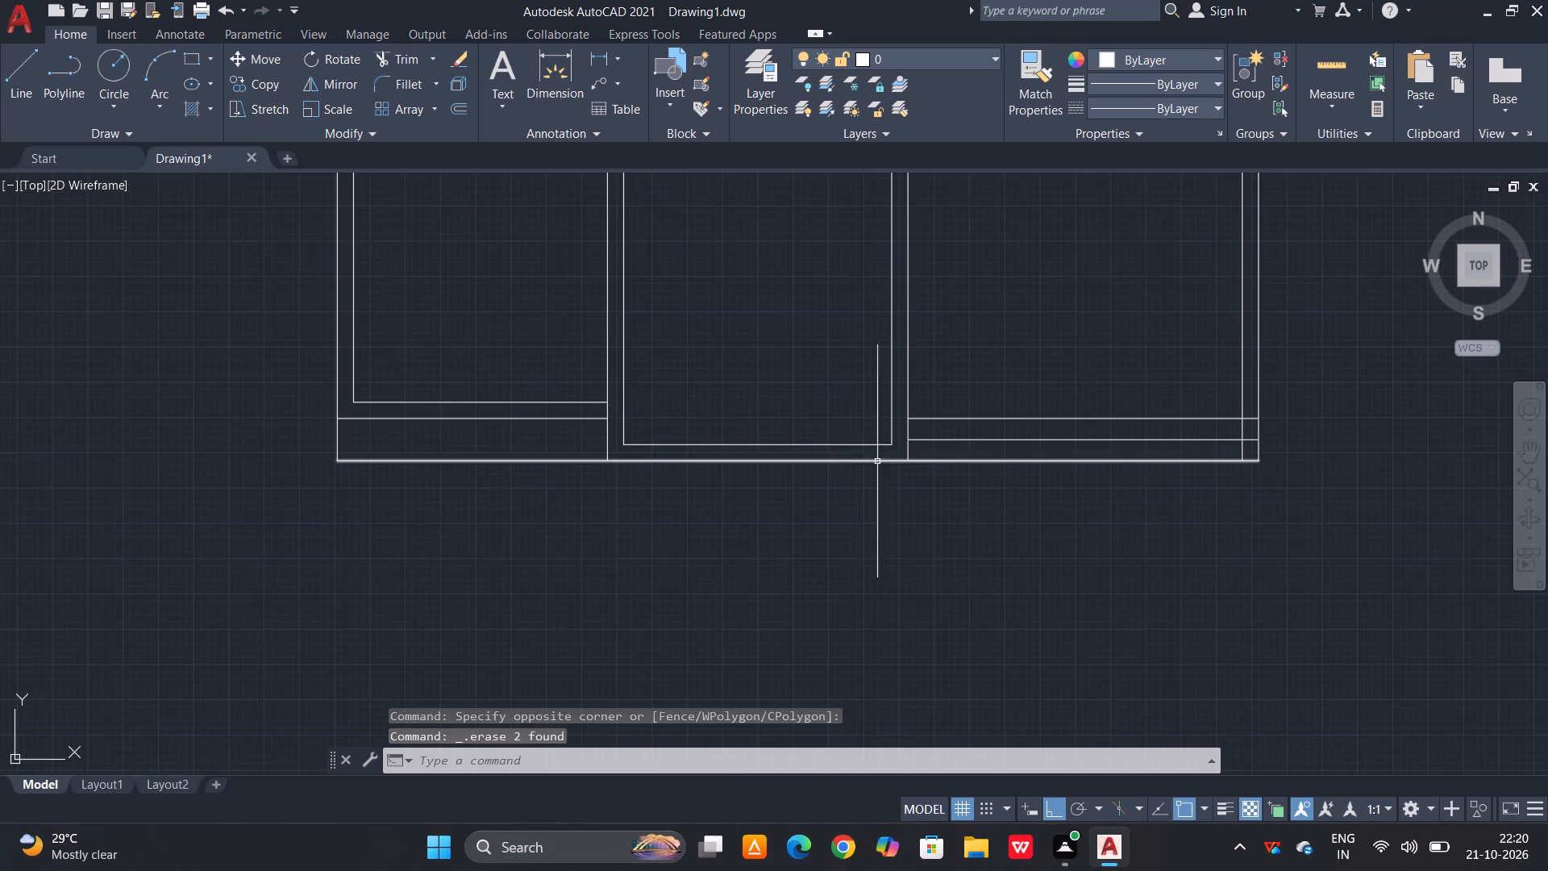
middle_drag(1275, 498, 1249, 527)
key(t)
key(r)
key(space)
key(space)
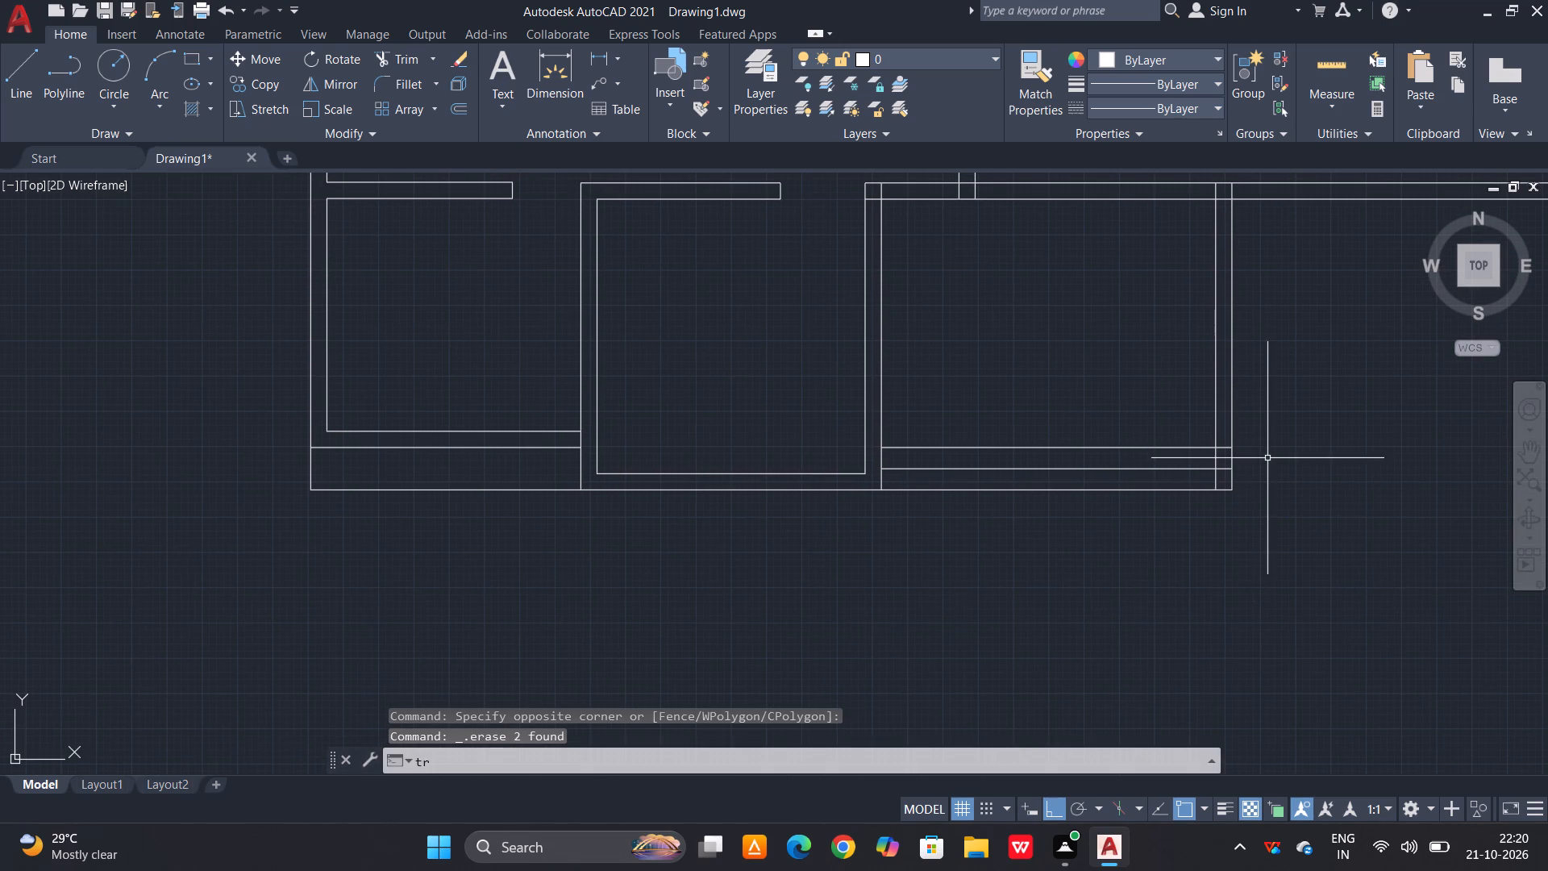
scroll(1252, 435, up, 2)
click(1178, 450)
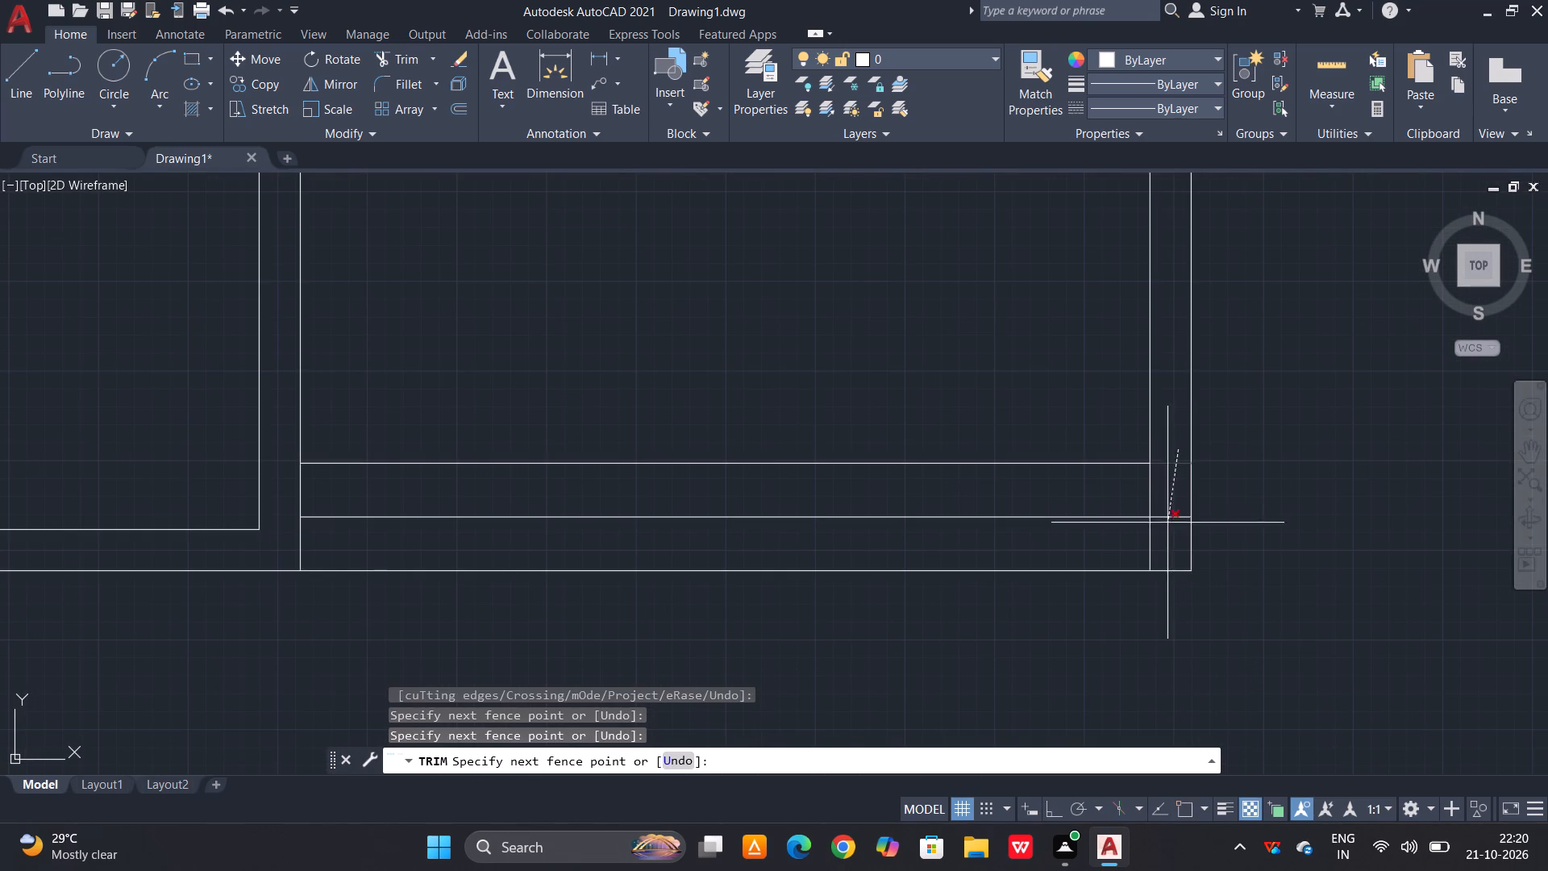
click(1165, 539)
scroll(1165, 540, down, 2)
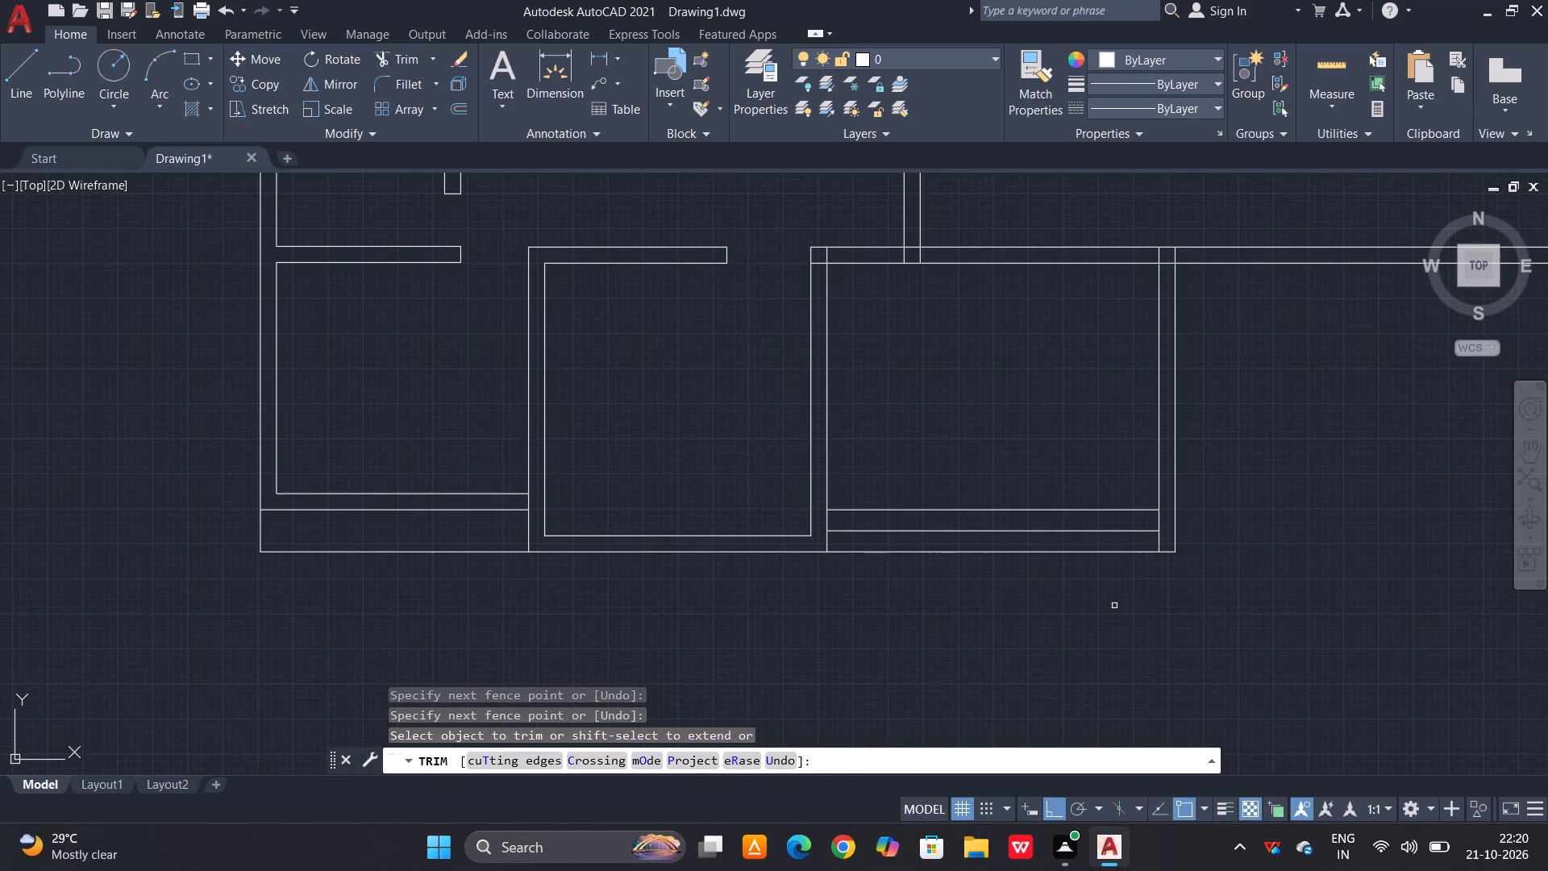
key(space)
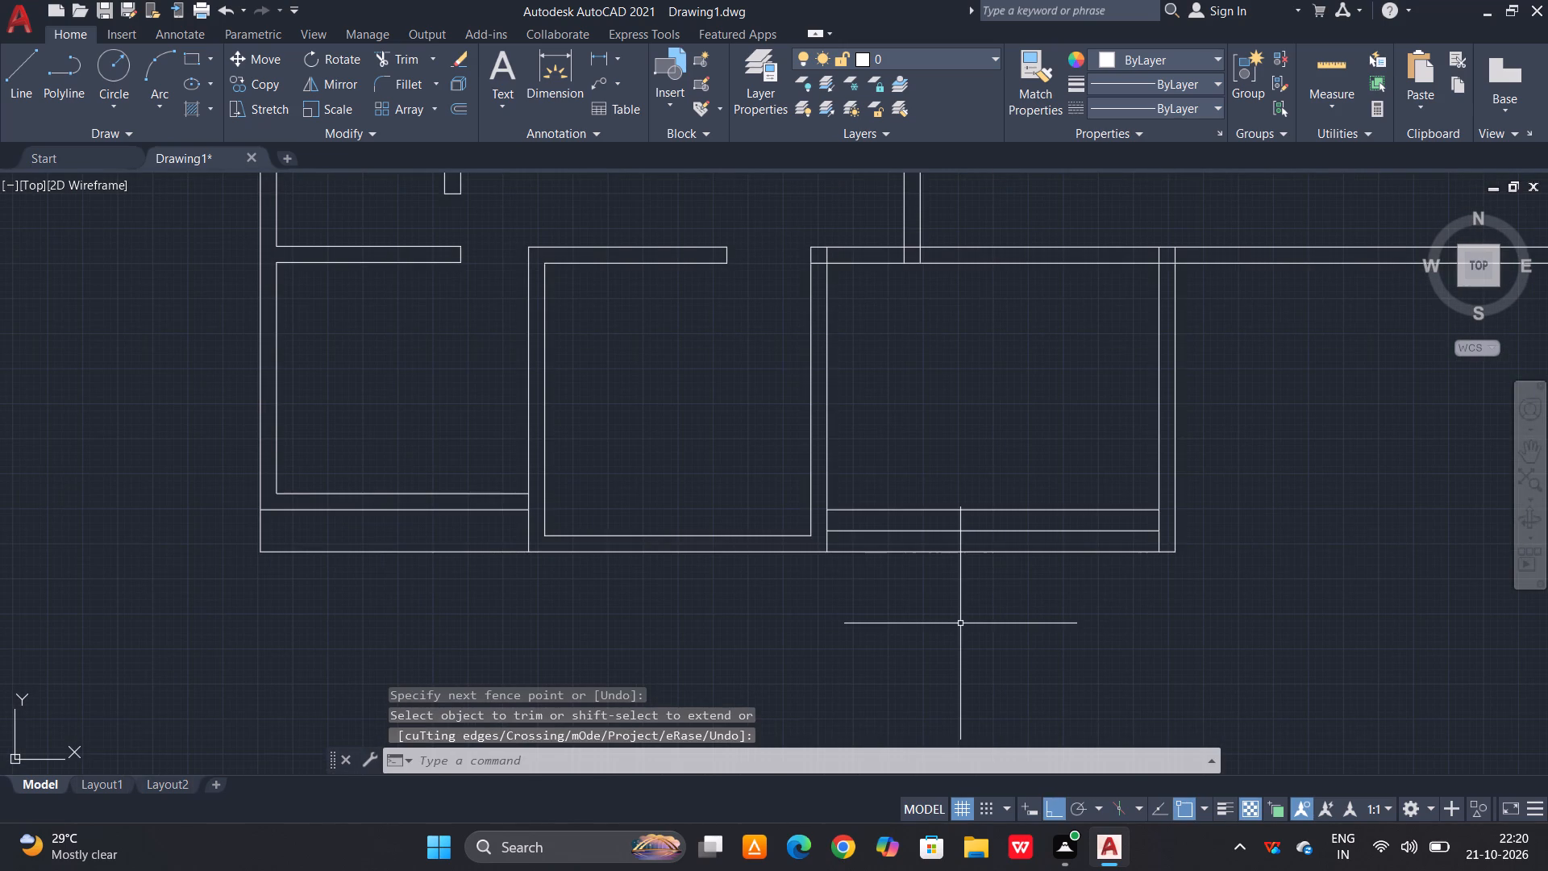
key(Escape)
key(Escape)
Measure the bottom right room's inner width between its two vertical walls.
key(d)
text(im)
key(space)
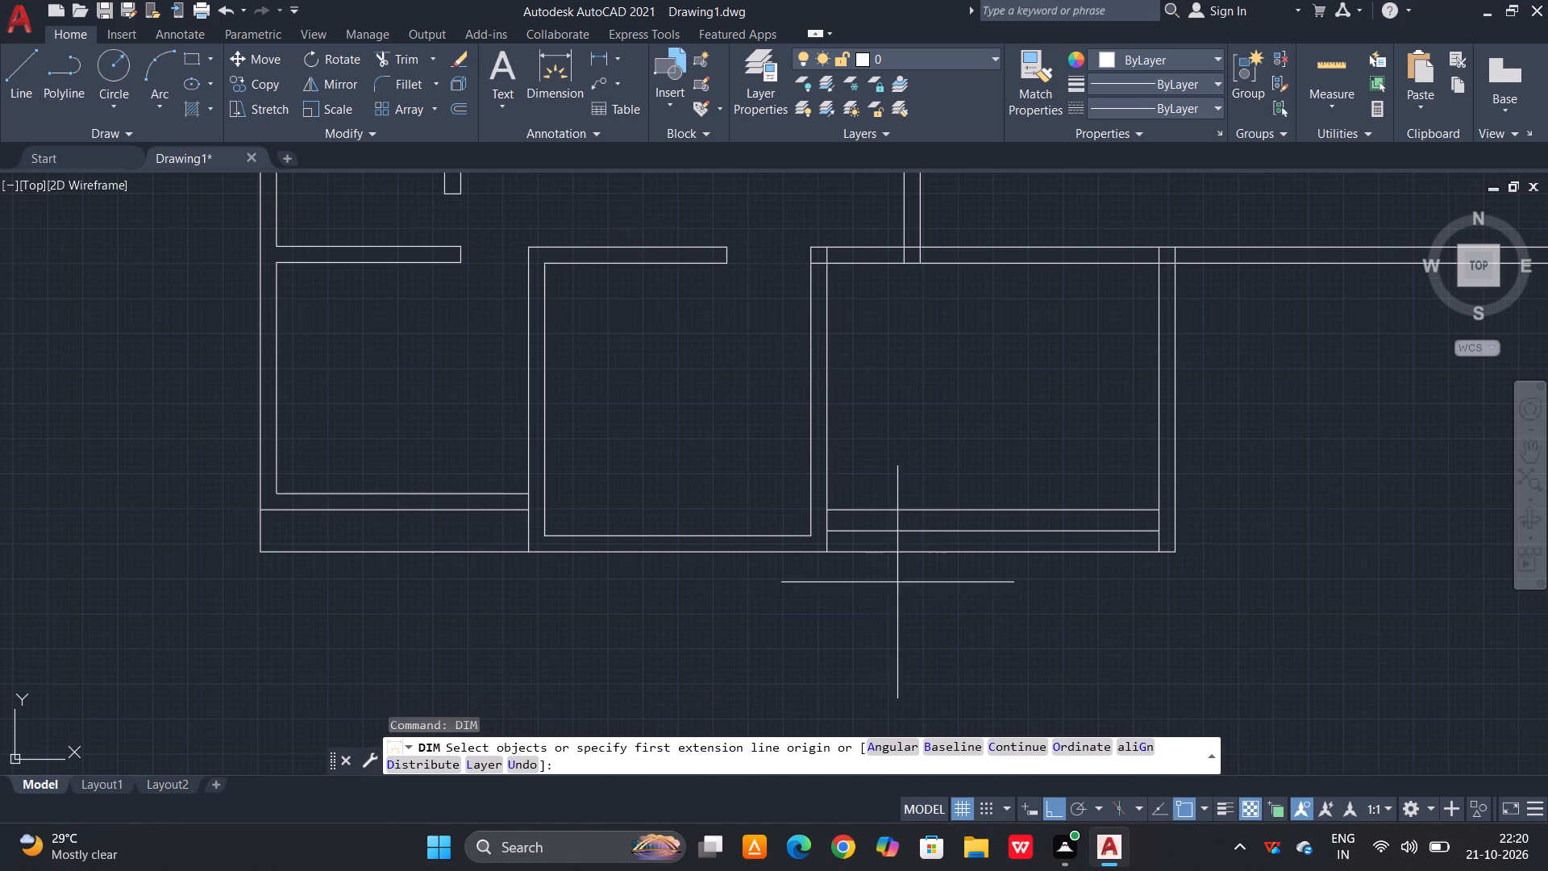
click(827, 504)
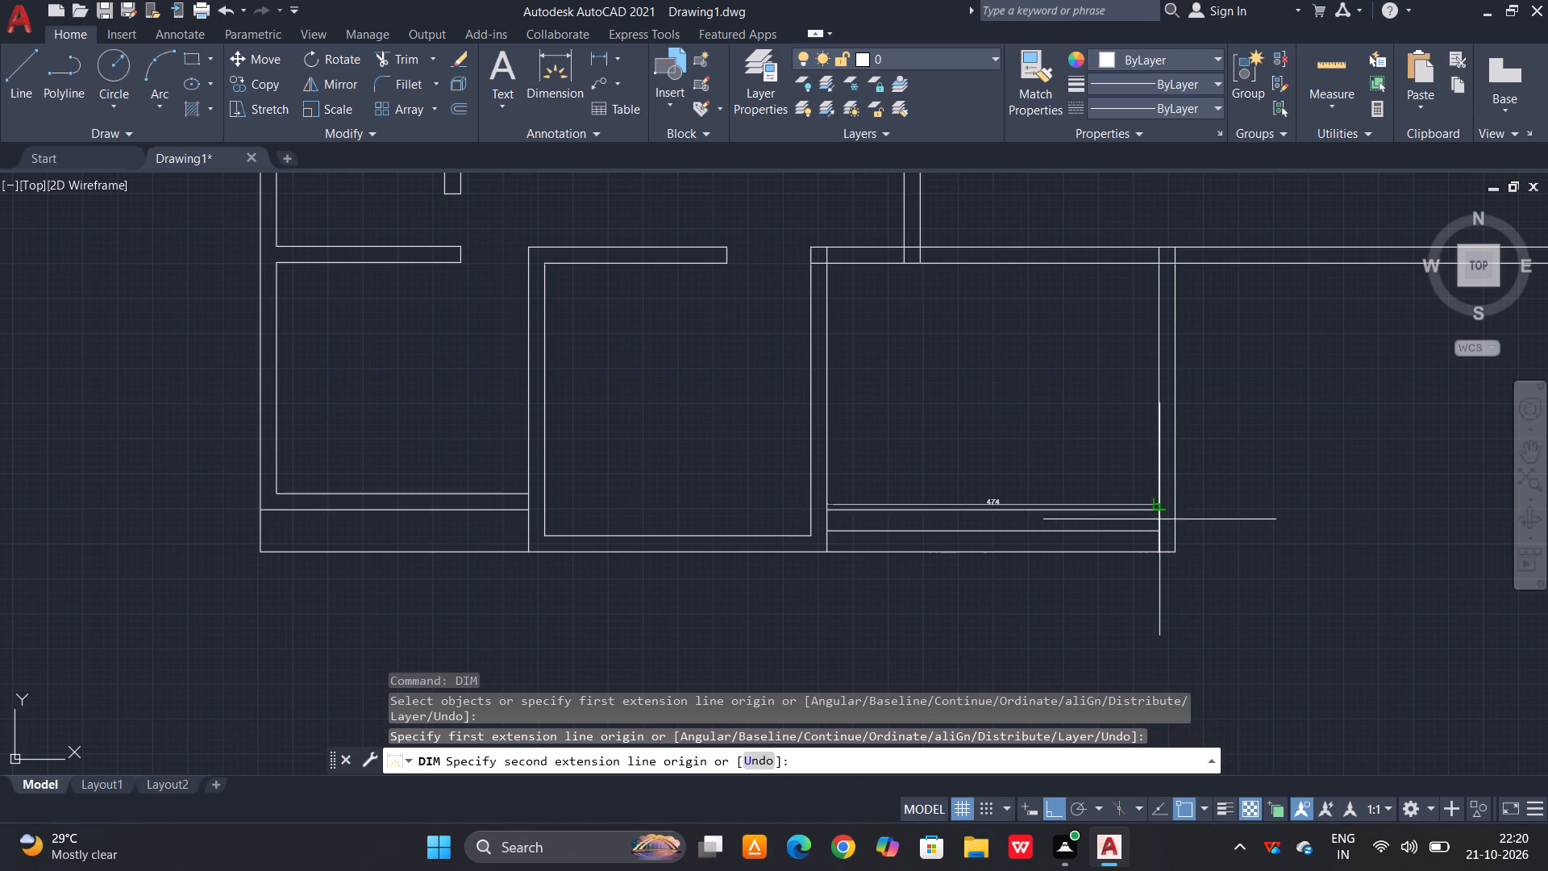
click(1157, 506)
key(Escape)
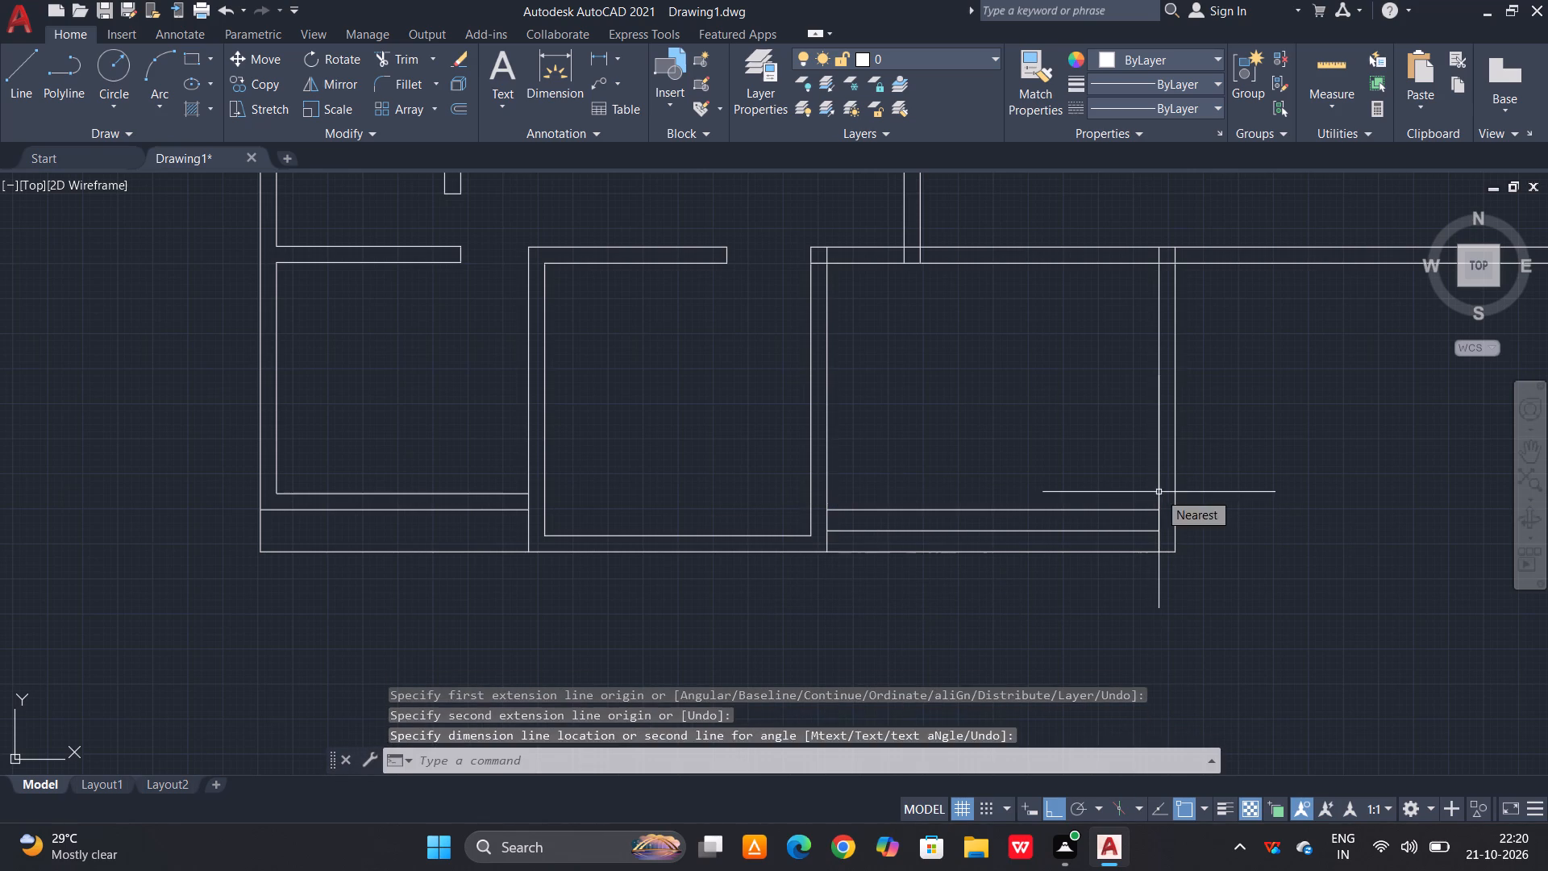
key(Escape)
Offset the bottom right room's left wall face 310 cm to the right.
text(o)
key(space)
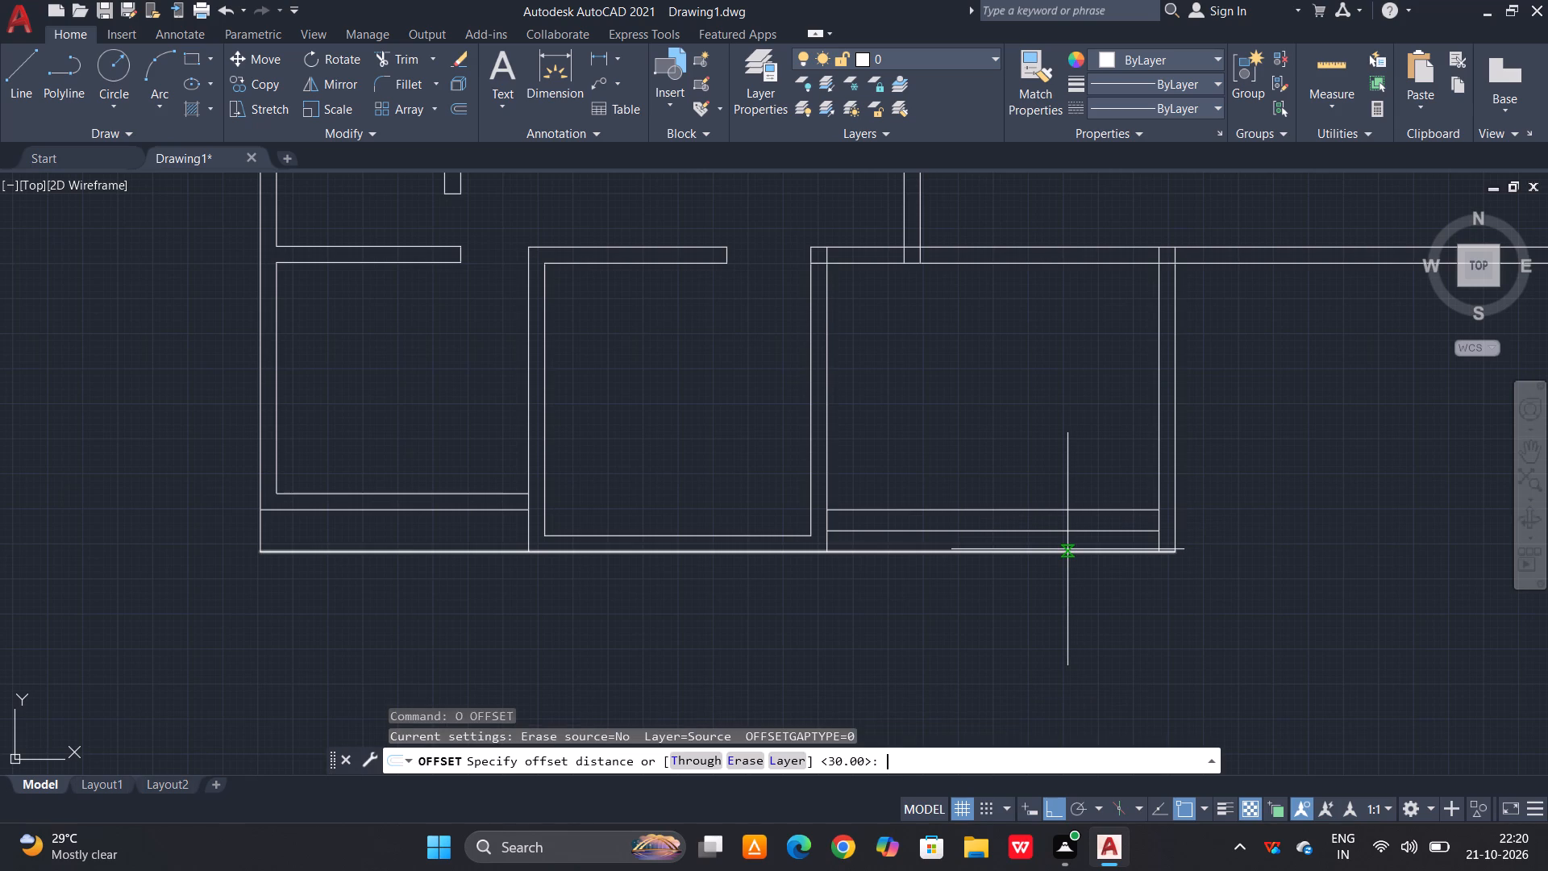
text(310)
key(space)
click(829, 341)
click(935, 340)
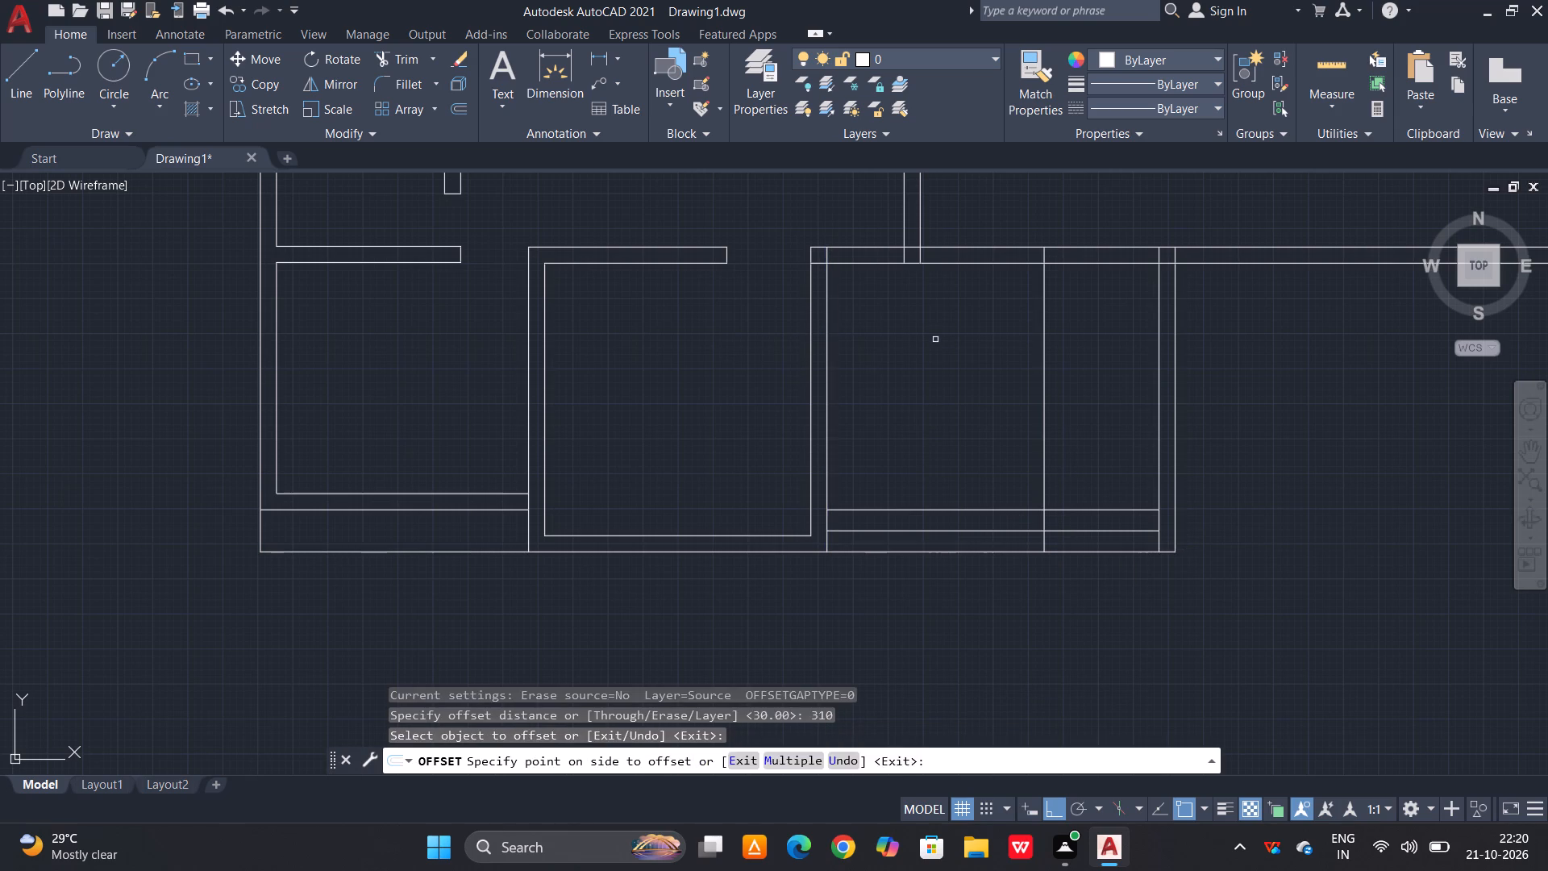
key(Escape)
Offset the new vertical line 23 cm to the right to form a partition wall.
text(o)
key(space)
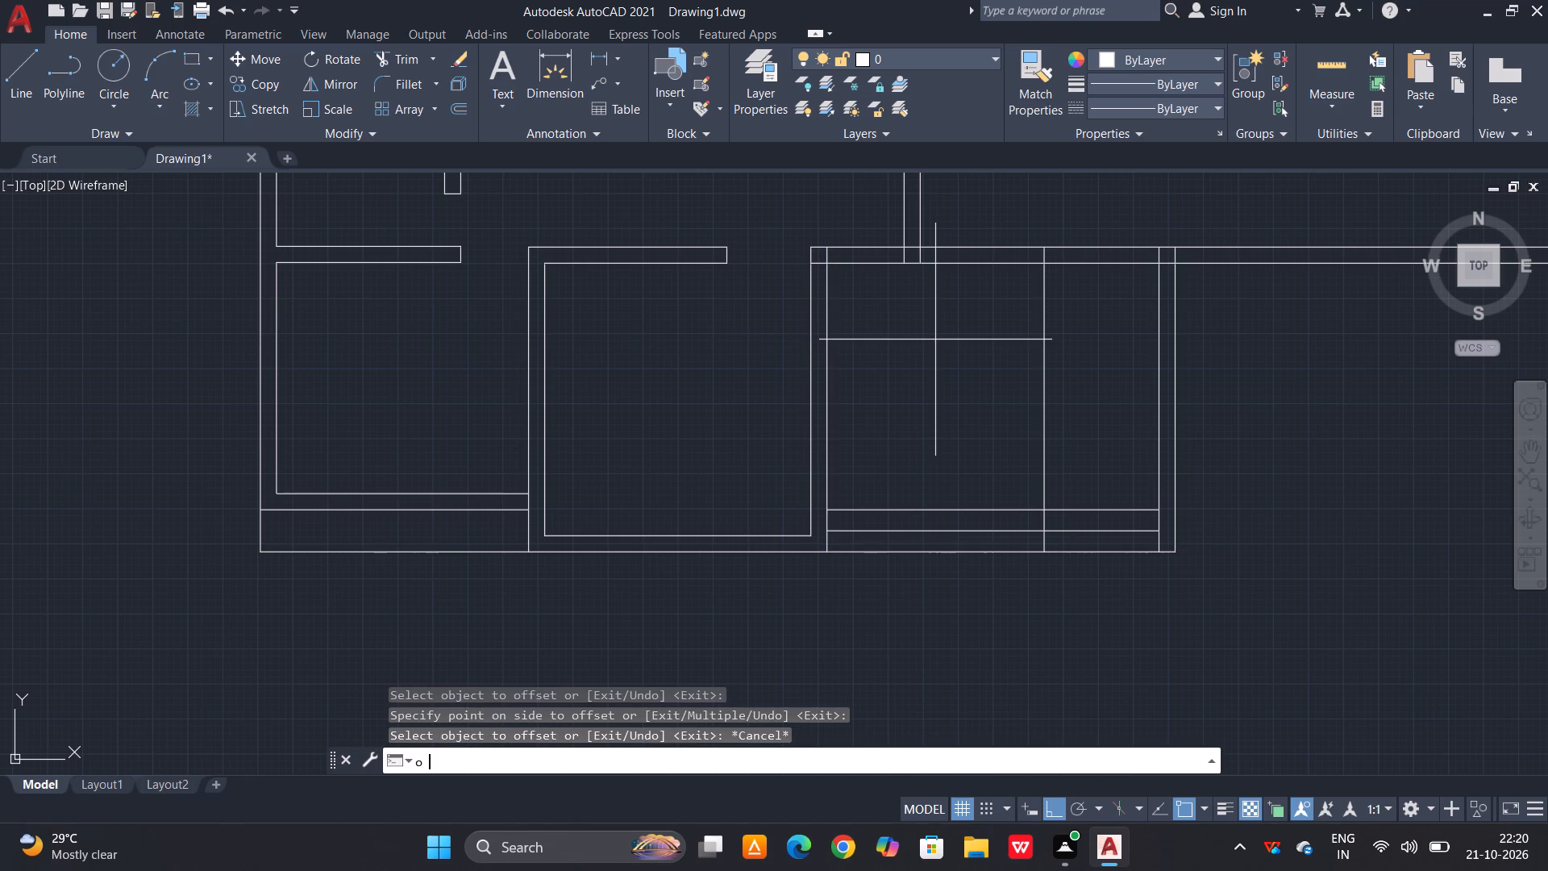
text(23)
key(space)
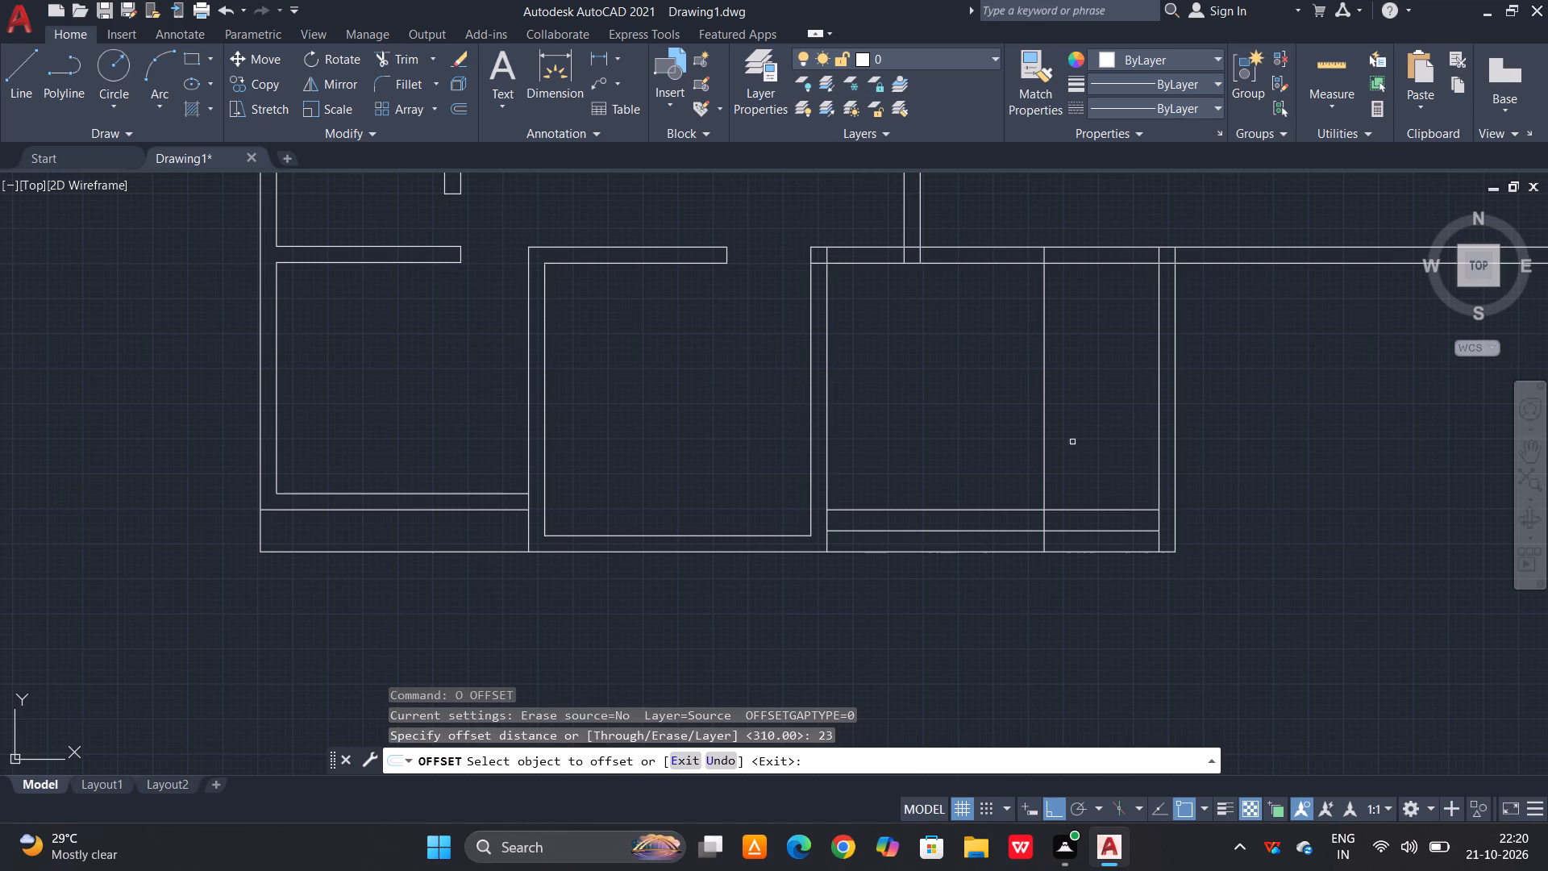
click(1044, 465)
click(1089, 451)
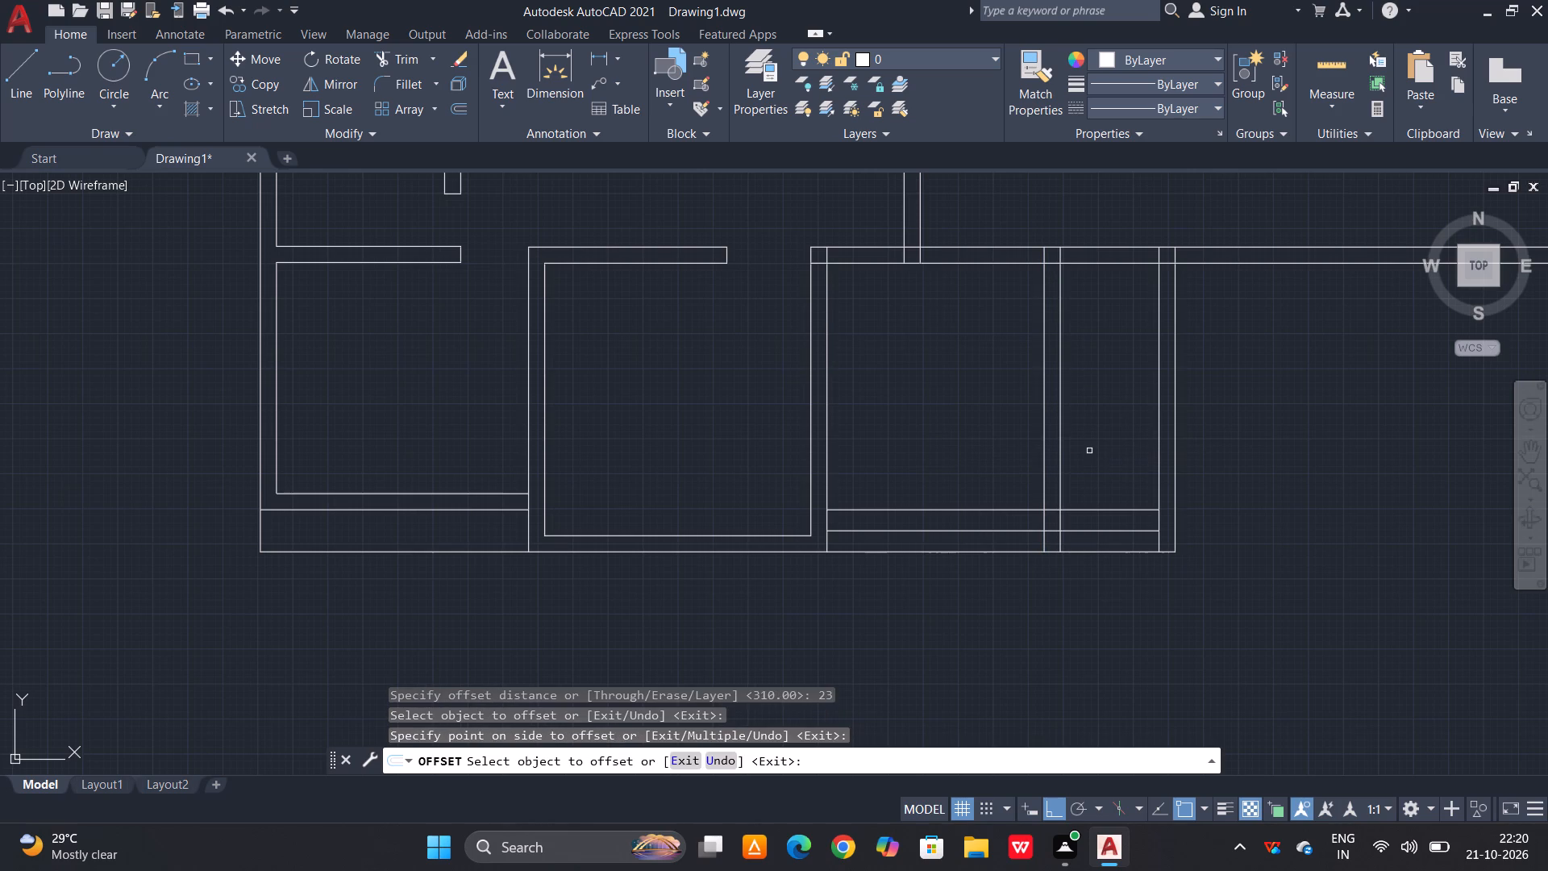
key(Escape)
key(Escape)
Trim the lower horizontal offset line between the two lines of the new vertical partition.
text(tr)
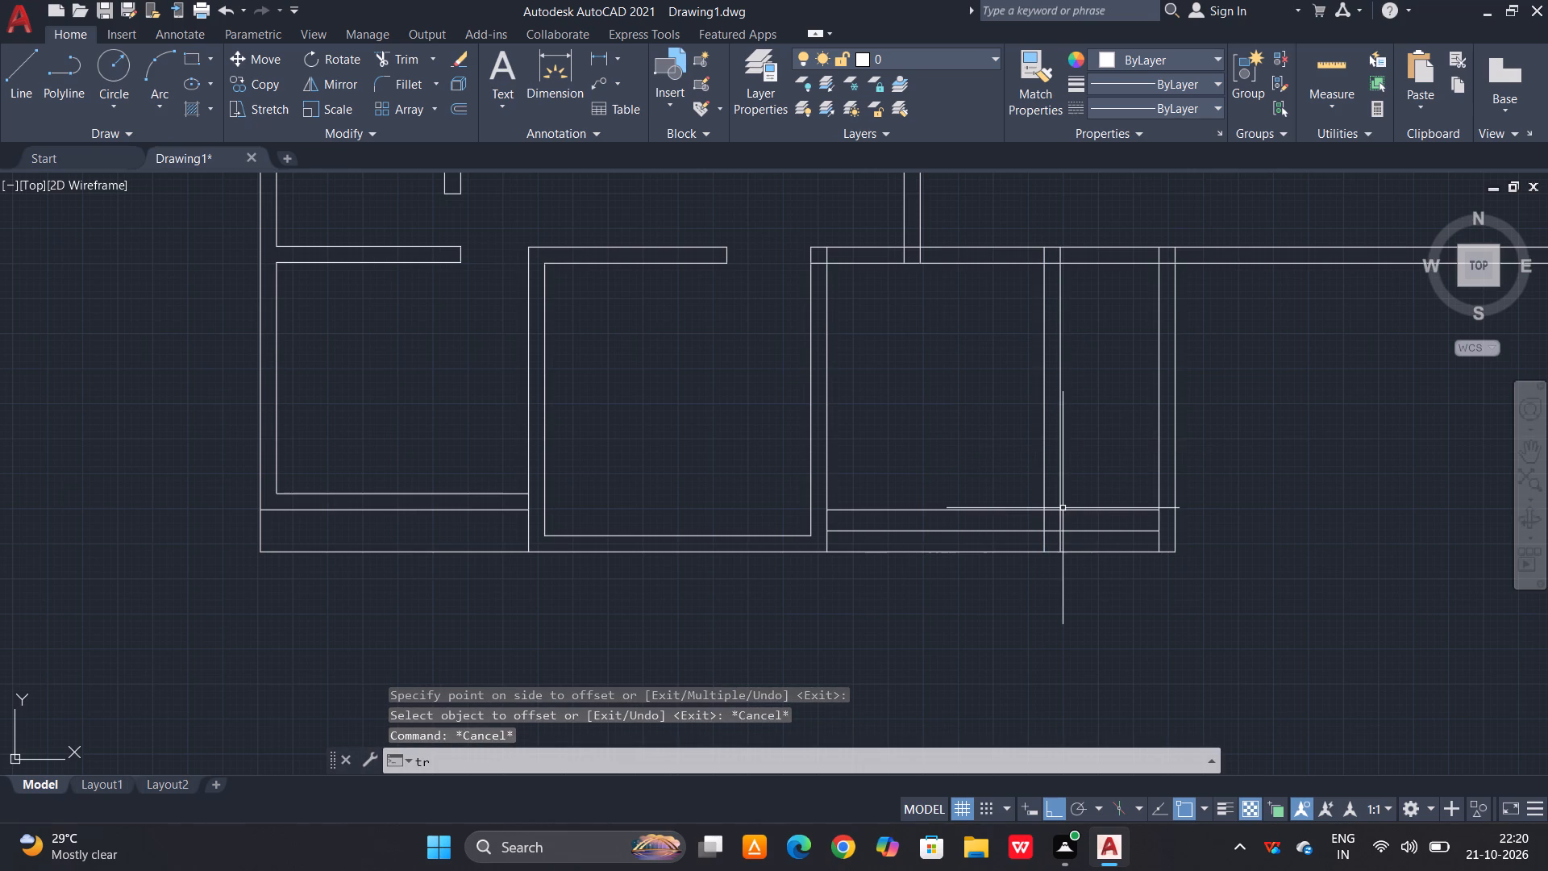
key(space)
scroll(1025, 580, up, 1)
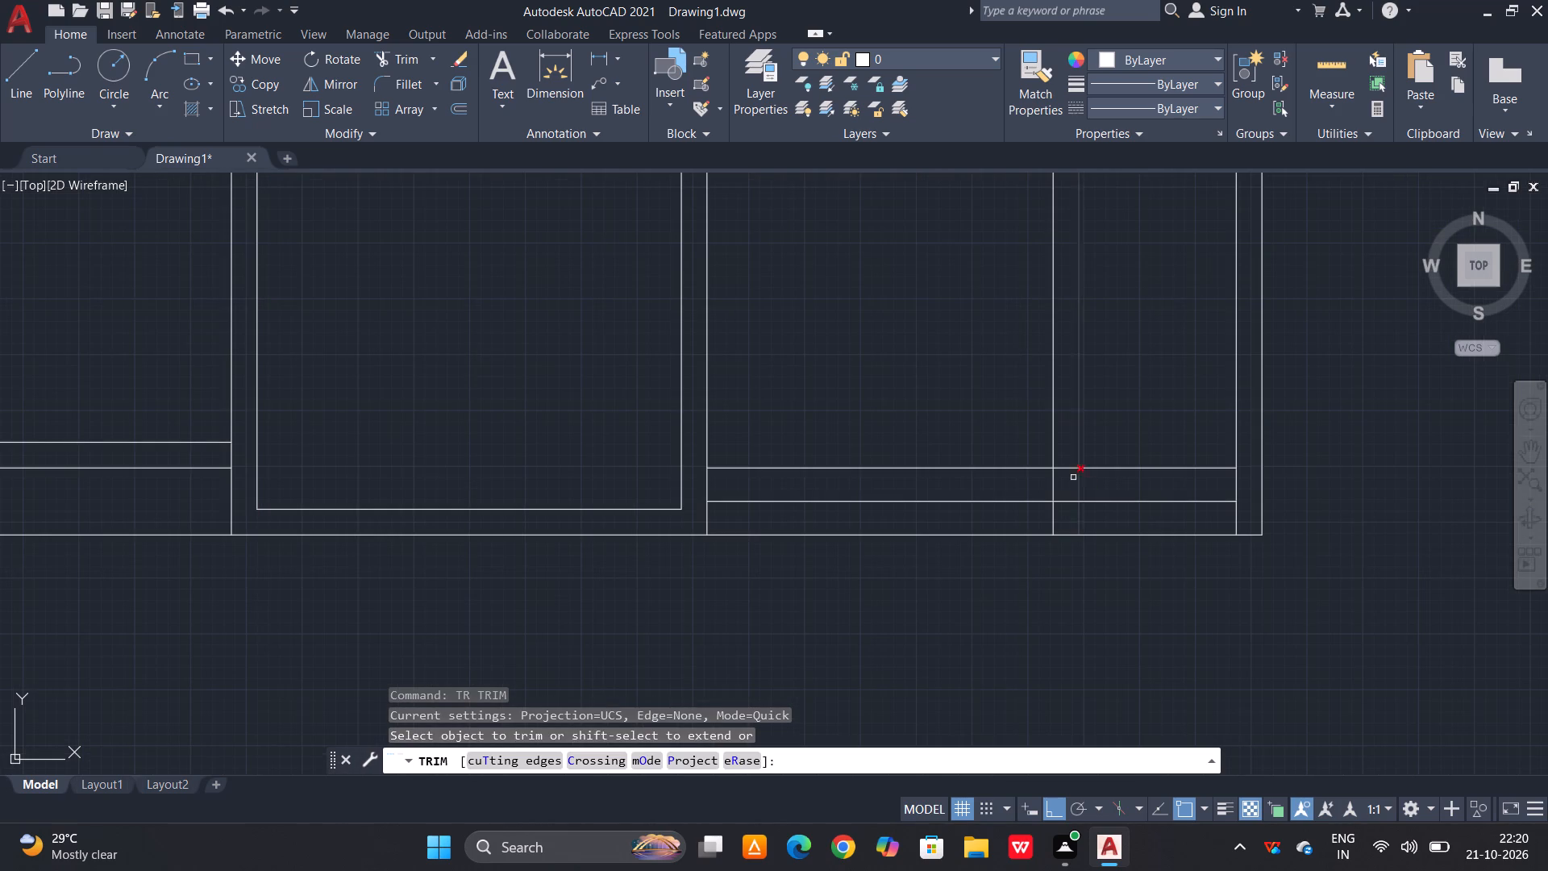
click(1061, 502)
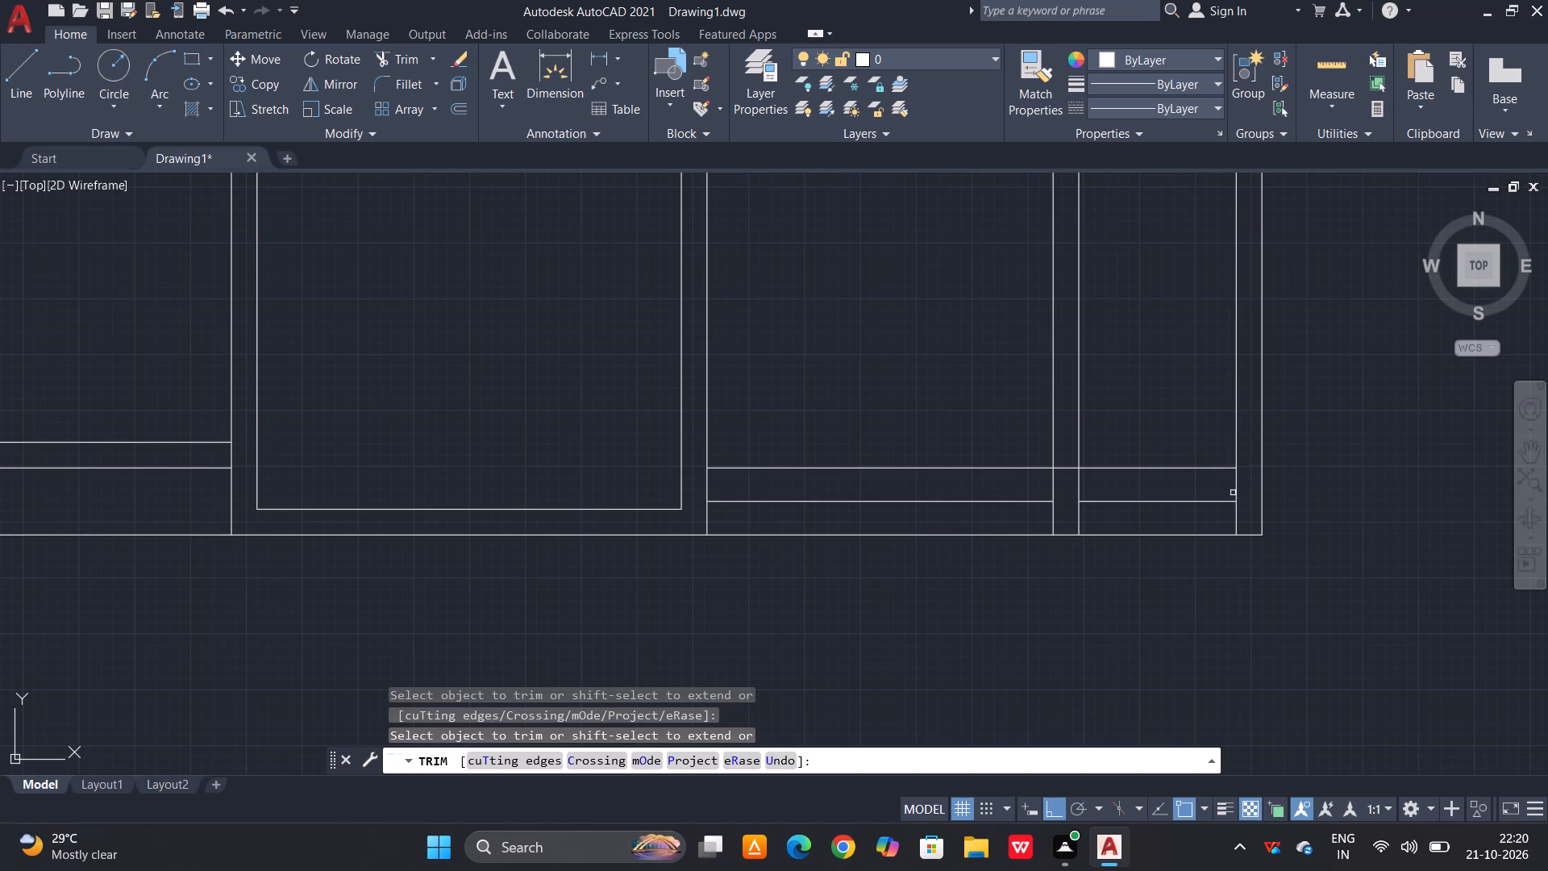
key(Escape)
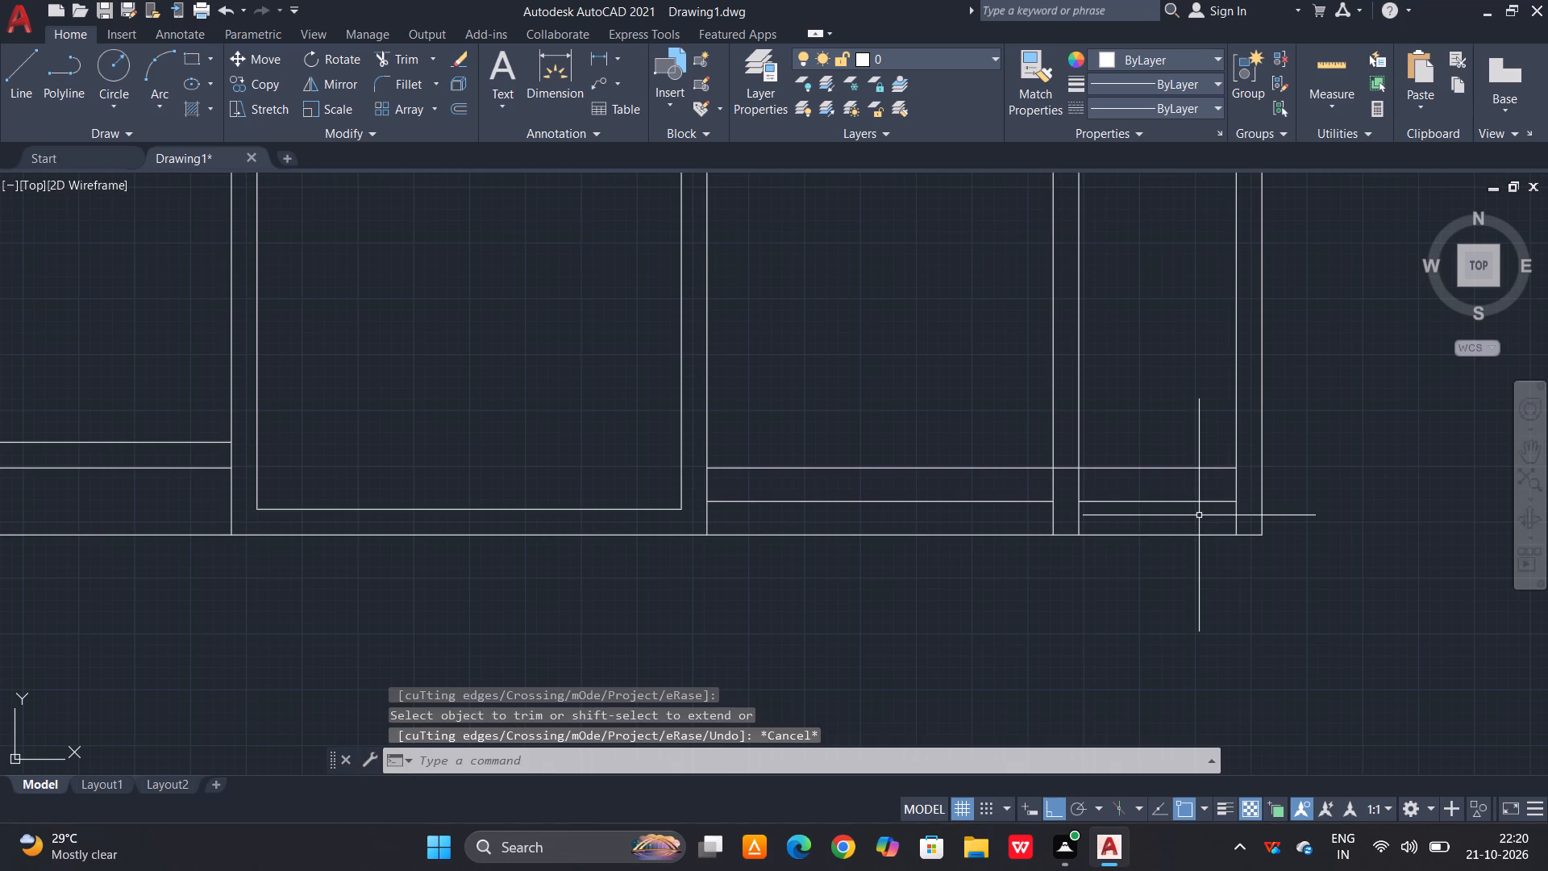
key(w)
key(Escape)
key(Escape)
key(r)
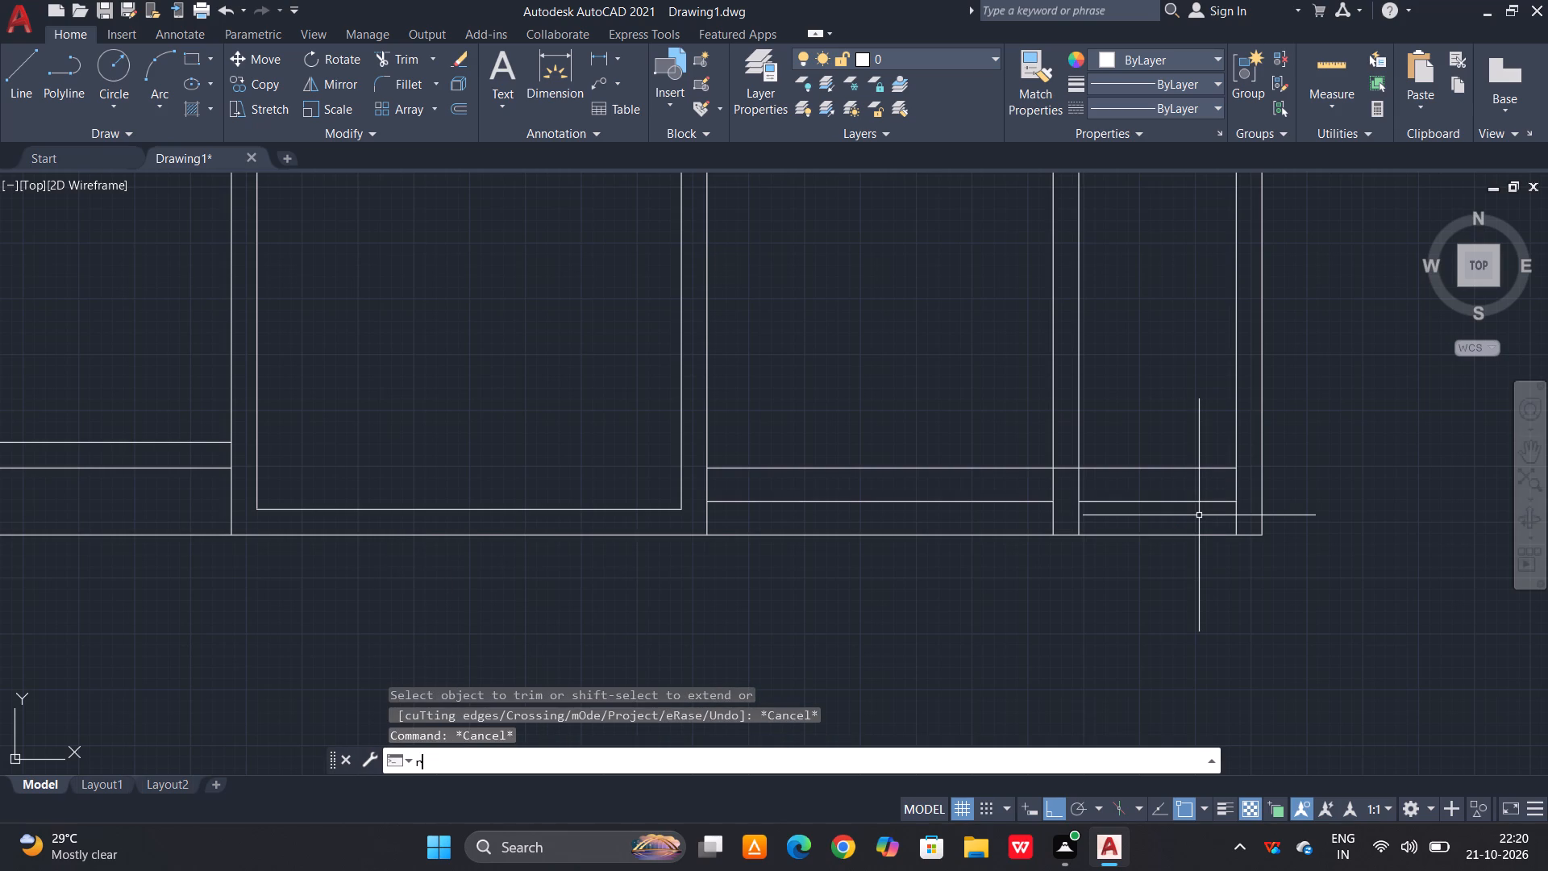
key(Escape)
Extend the upper horizontal offset line to the outer line of the right vertical wall.
text(ex)
key(space)
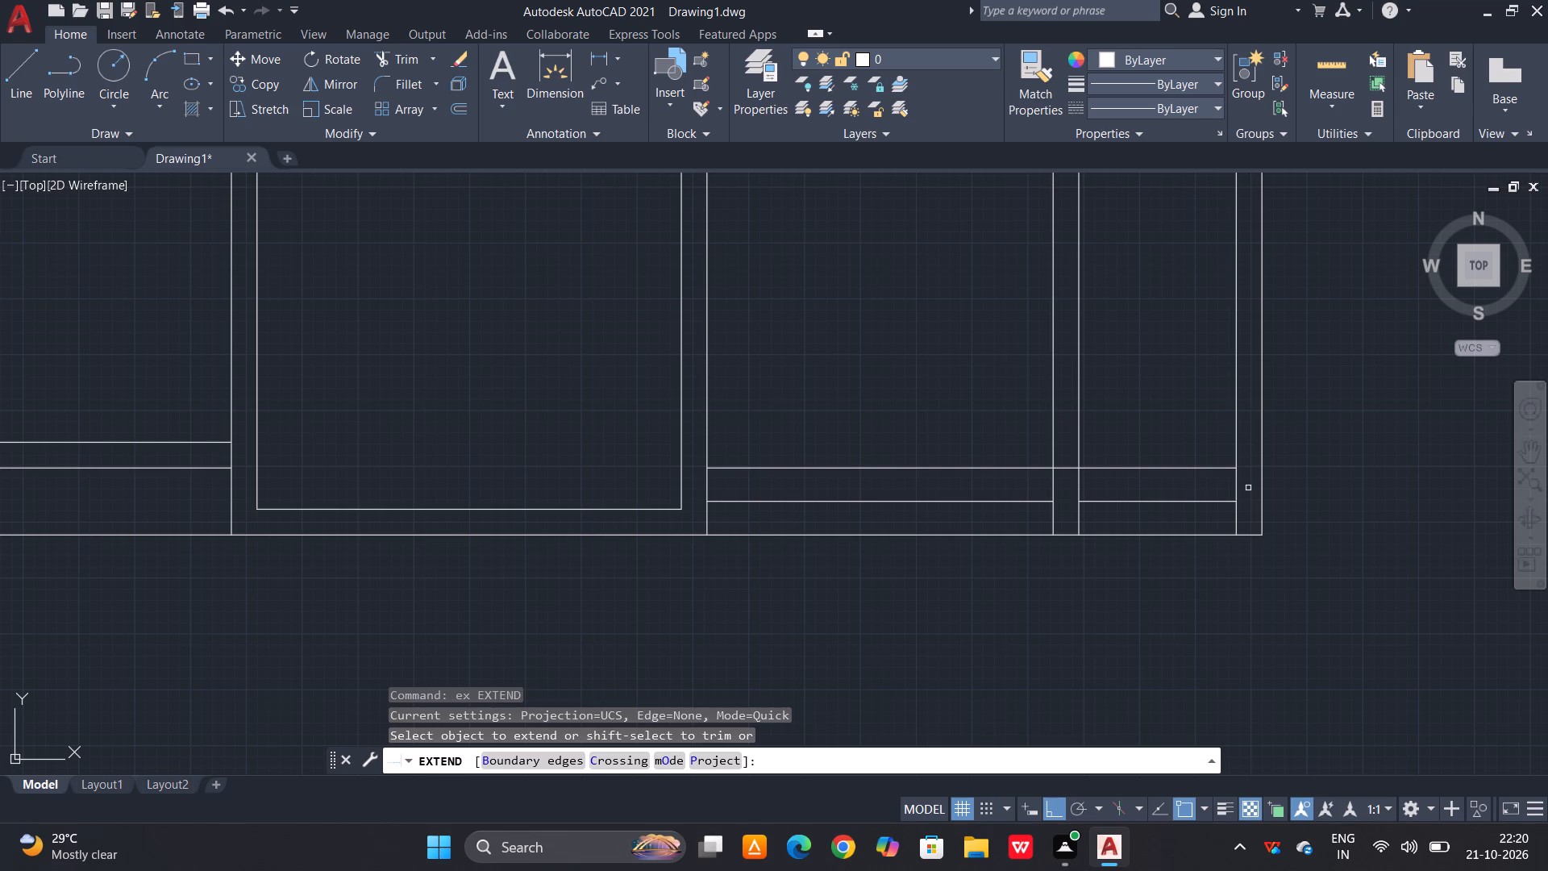
click(1221, 469)
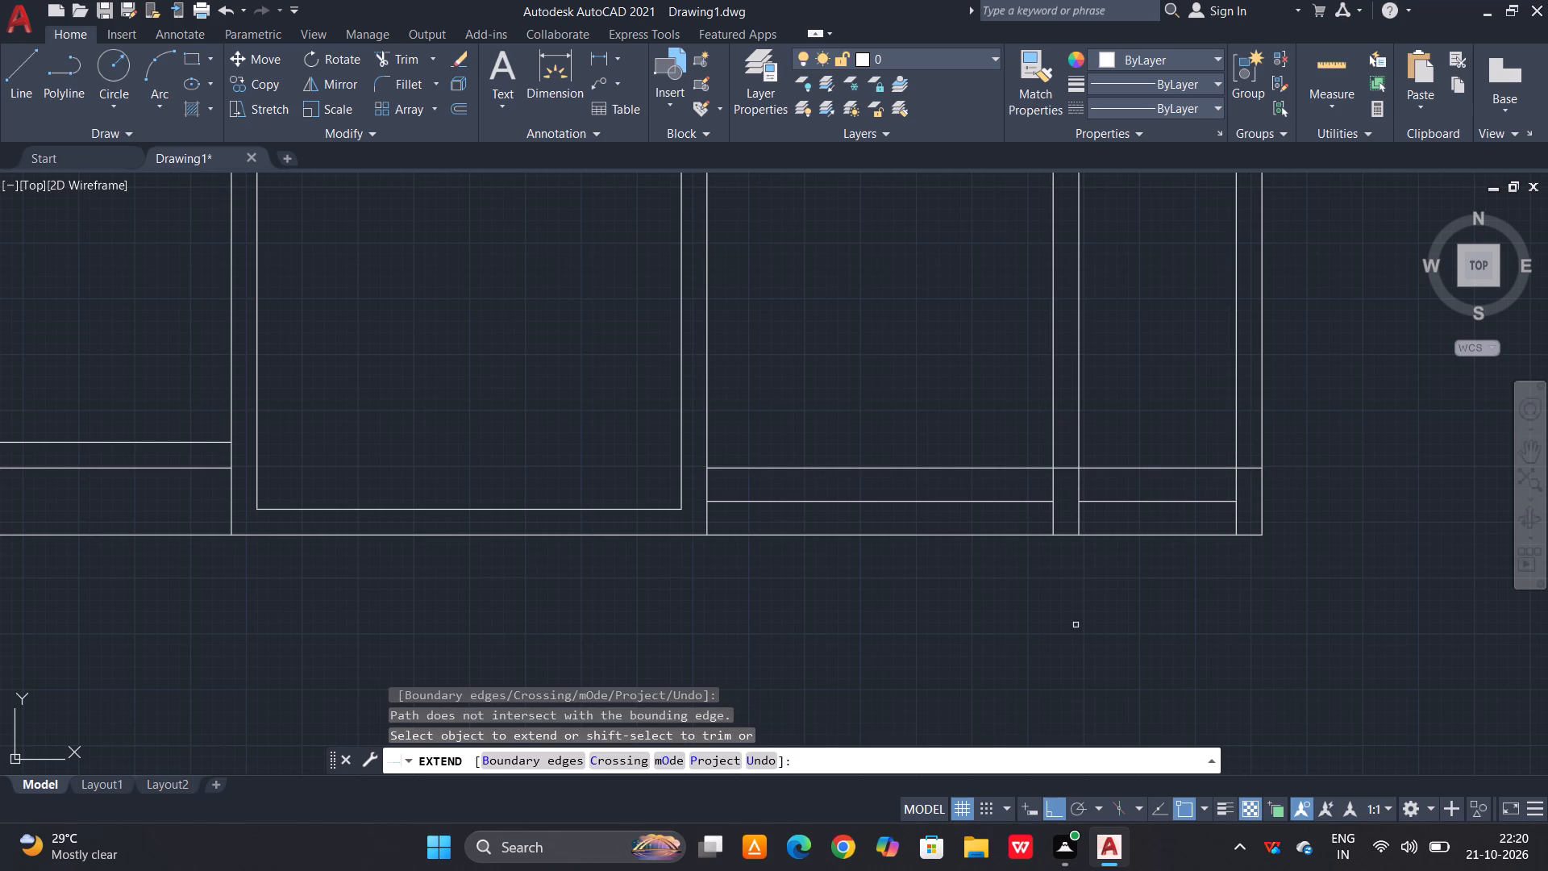
key(Escape)
key(Escape)
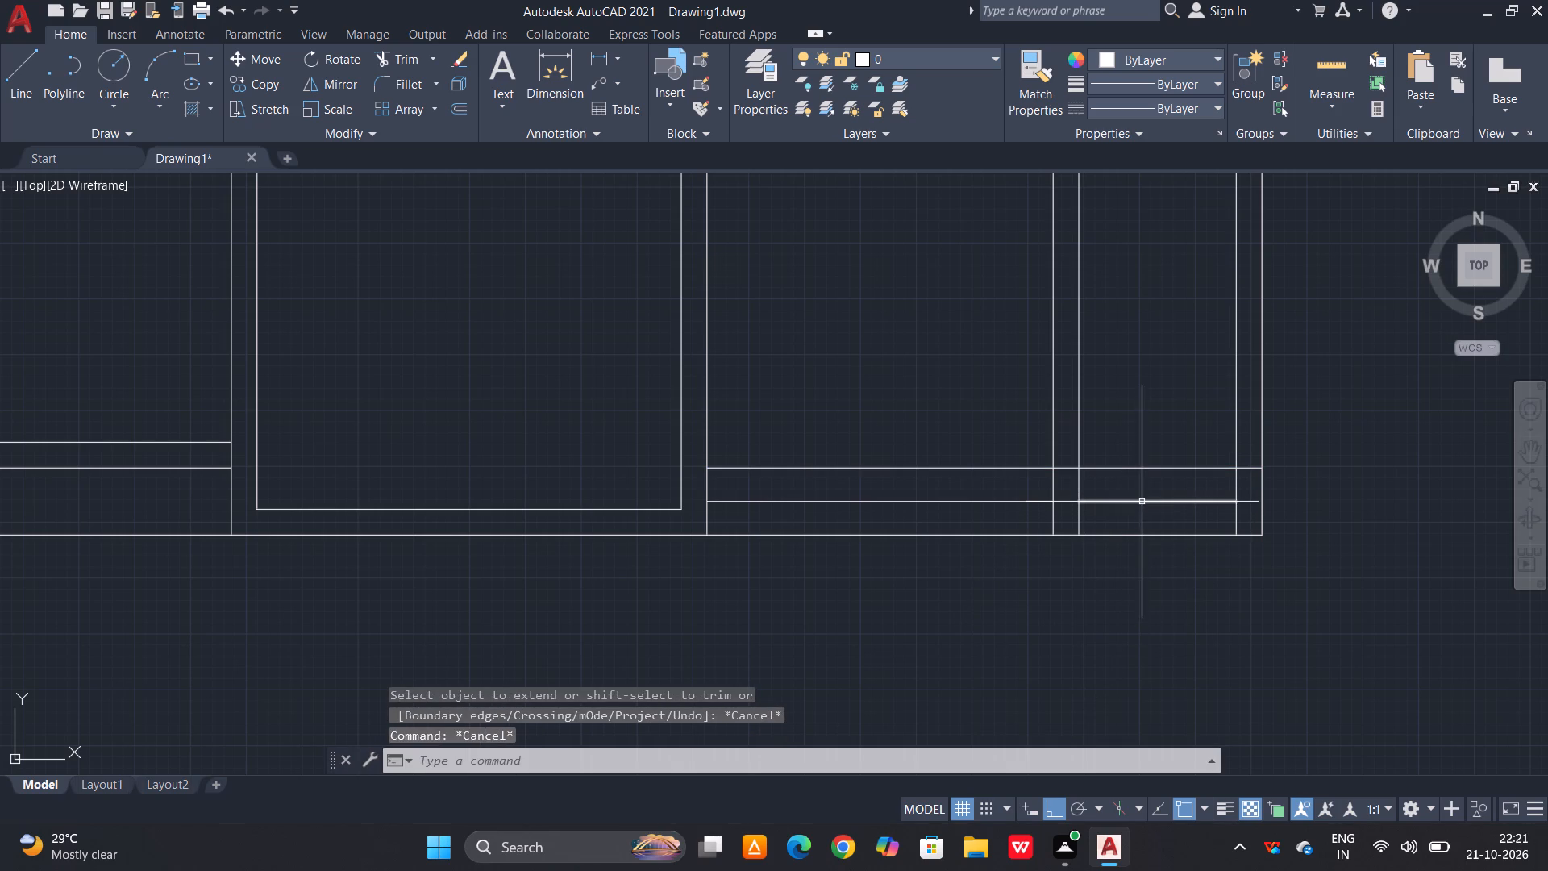
Erase the lower horizontal line segment between the new partition and the right vertical wall.
click(1142, 502)
key(Delete)
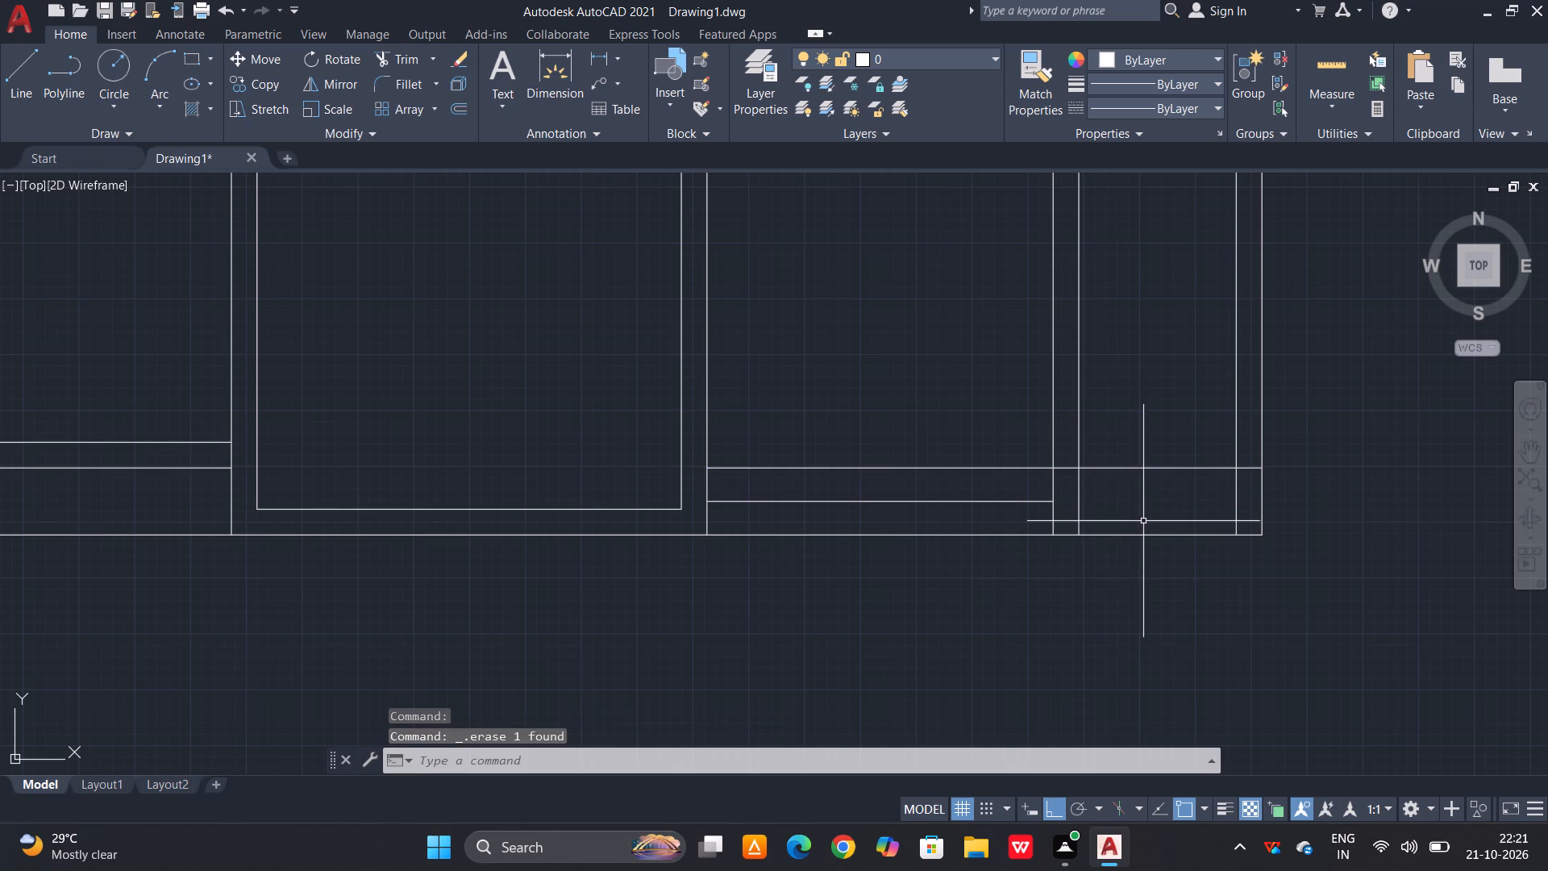
Offset the upper horizontal line in the bottom right room 140 cm upward.
middle_drag(1038, 529, 1043, 572)
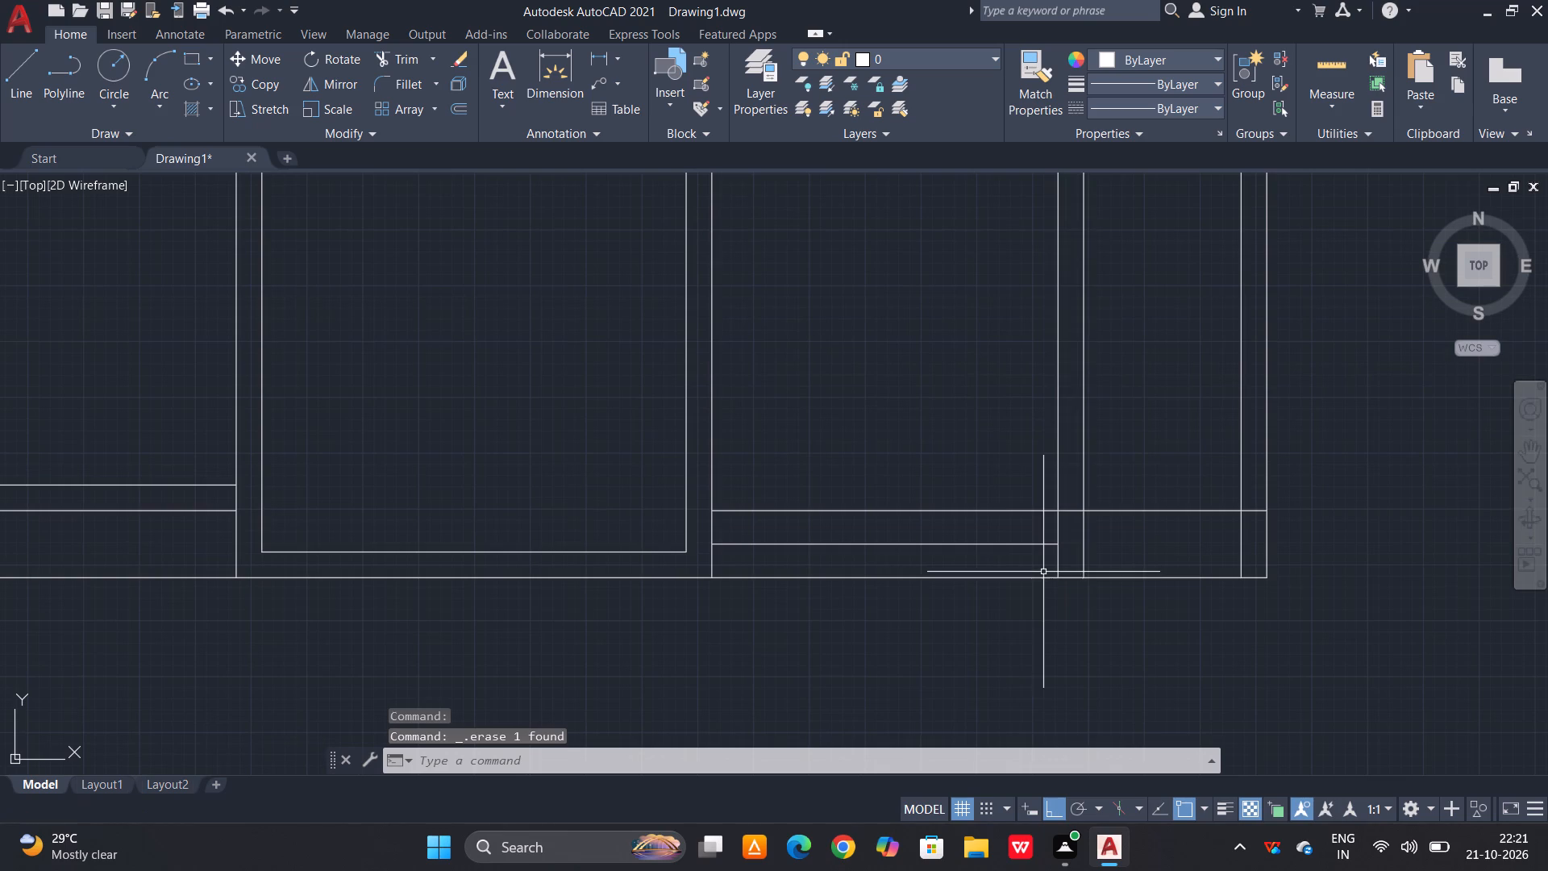
middle_drag(858, 527, 858, 589)
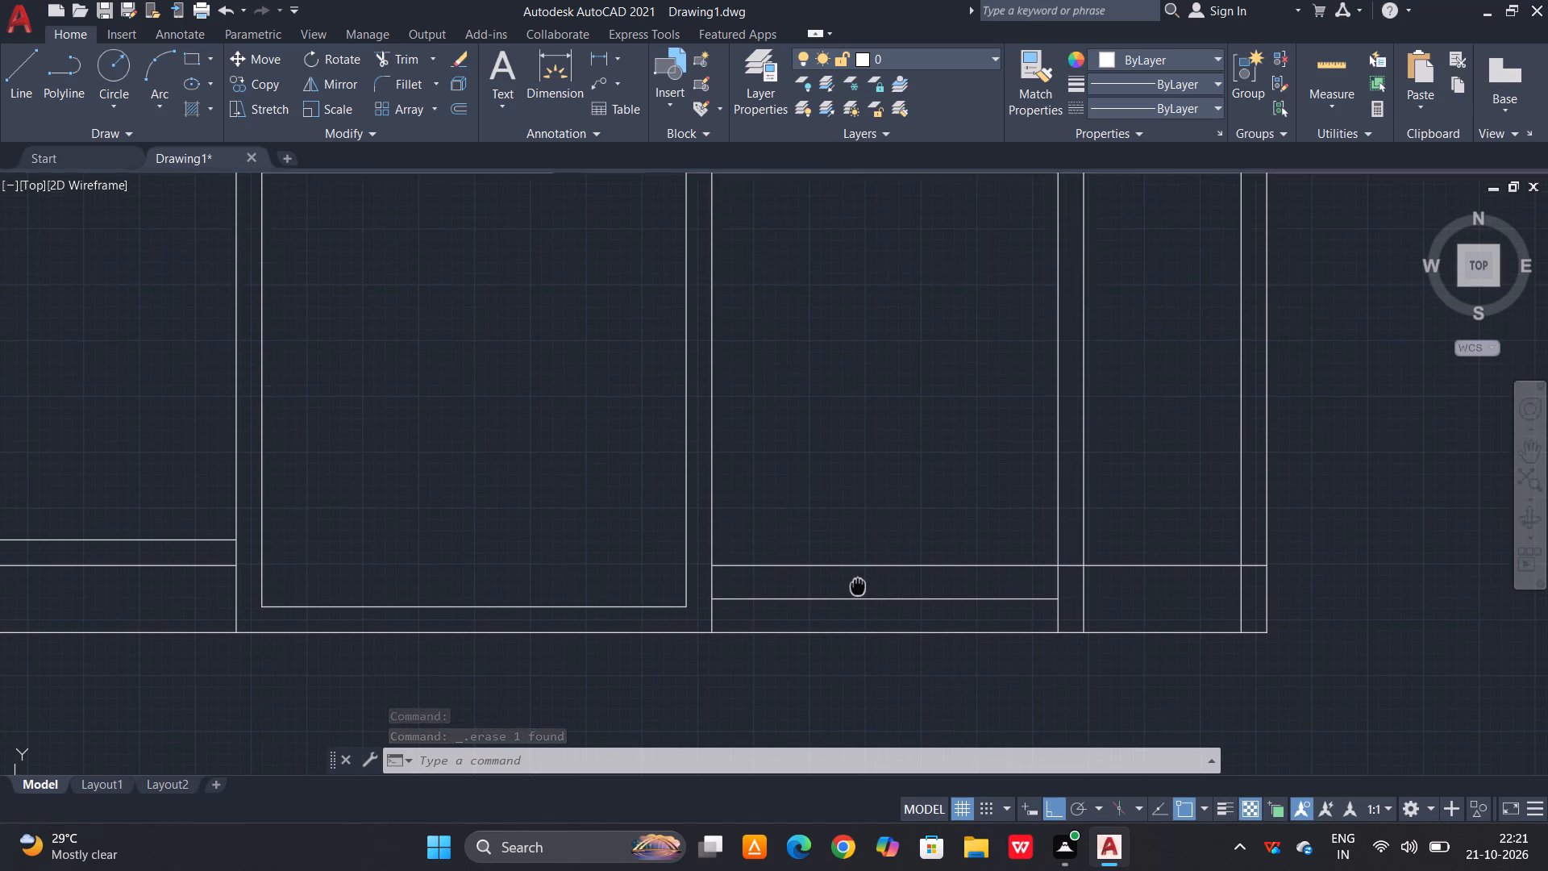
middle_drag(858, 589, 858, 687)
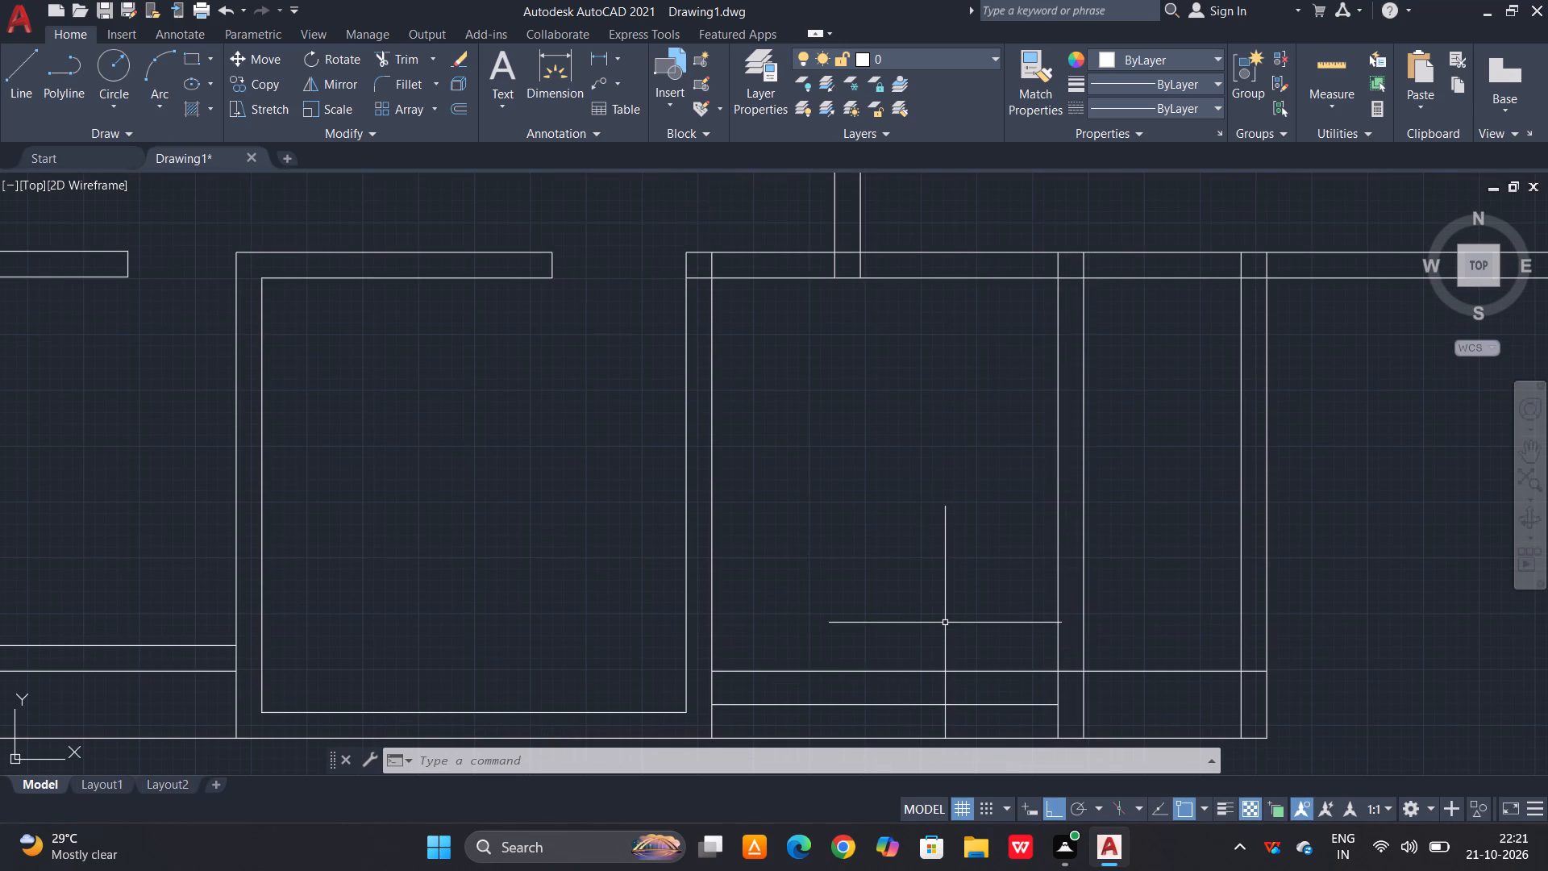
key(o)
key(space)
text(14)
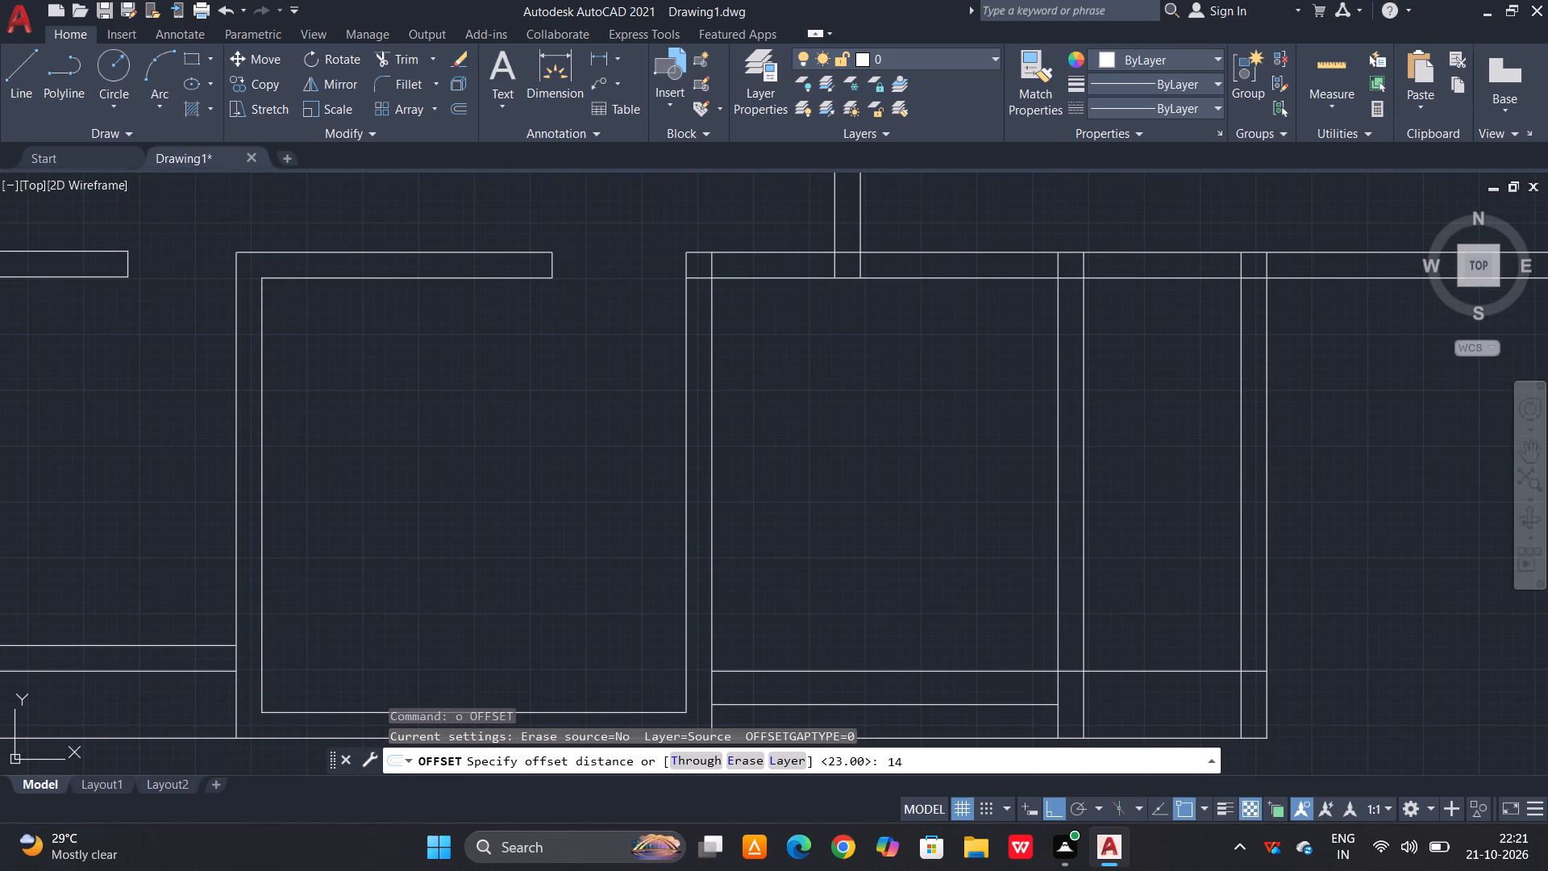
key(0)
key(space)
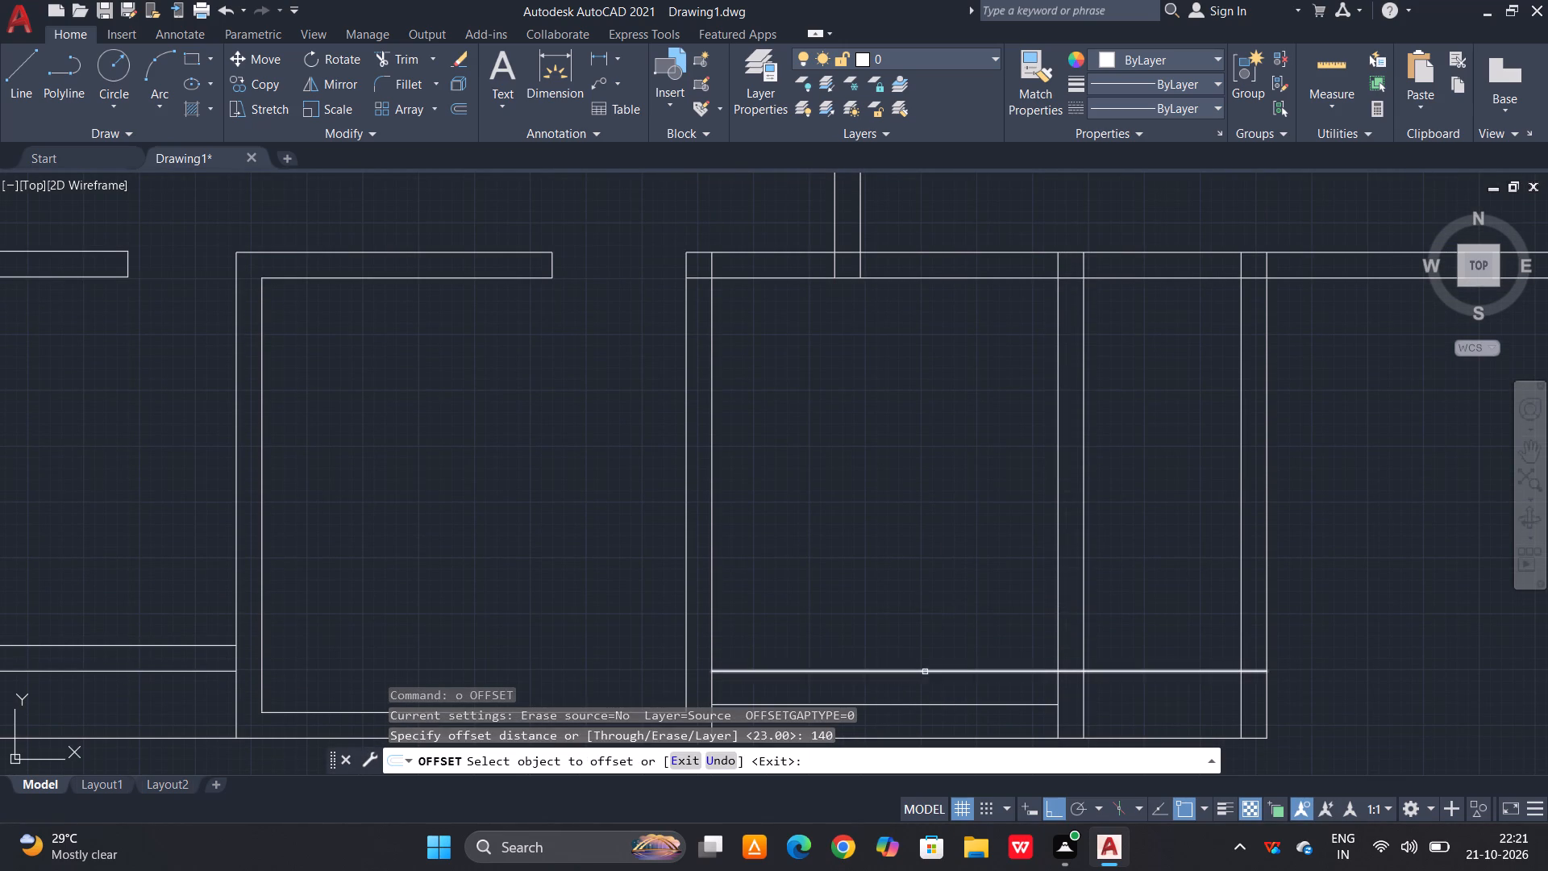
click(925, 670)
click(945, 570)
key(Escape)
Offset the new horizontal line 23 cm upward to form a horizontal partition wall.
text(o 23)
key(space)
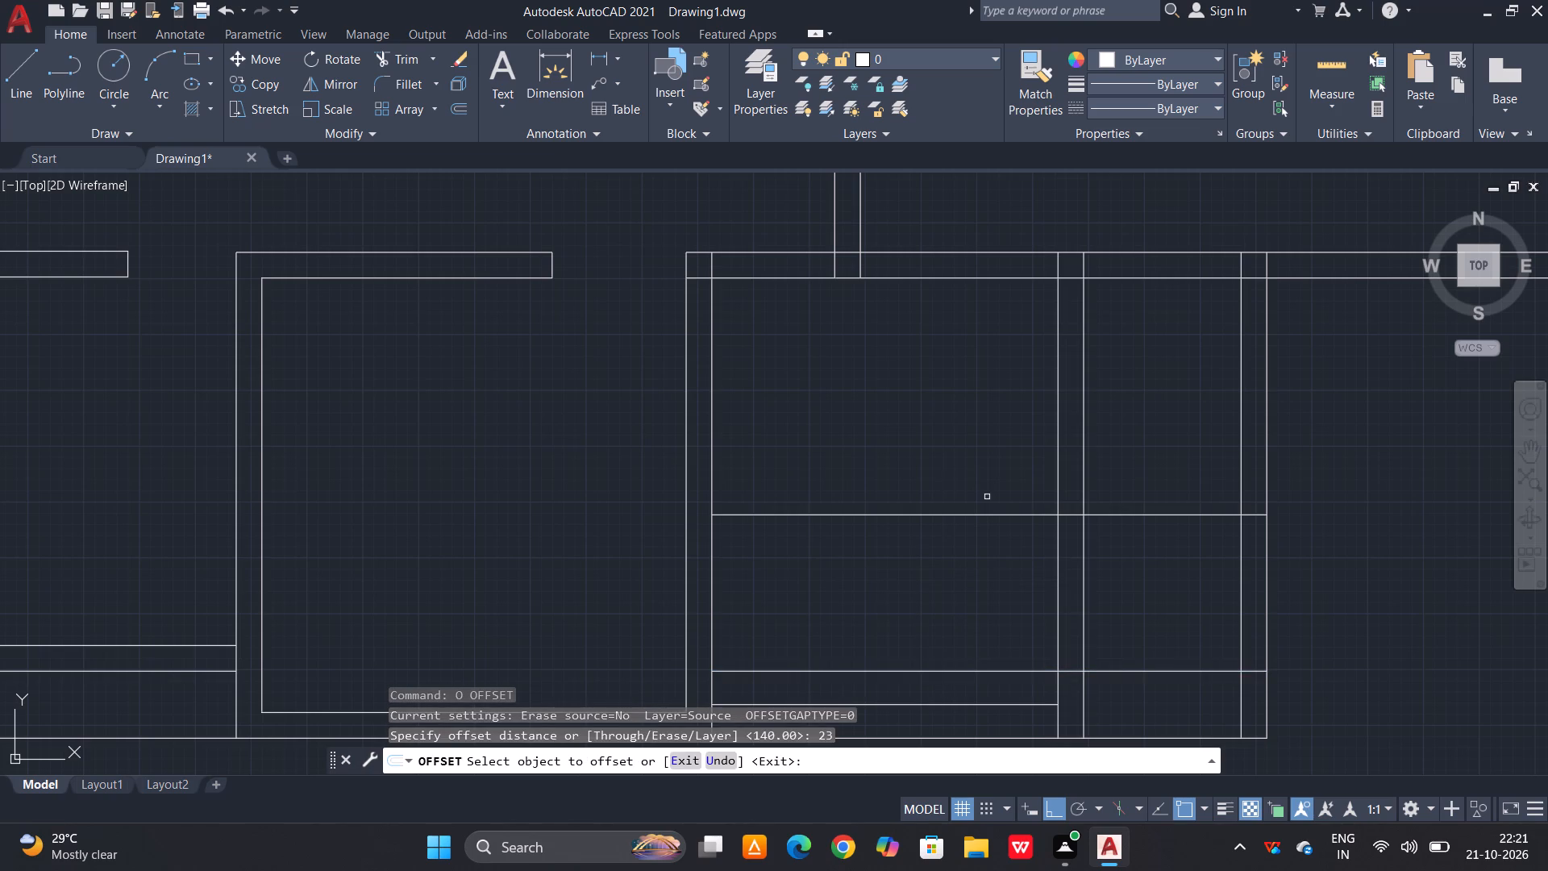
click(974, 519)
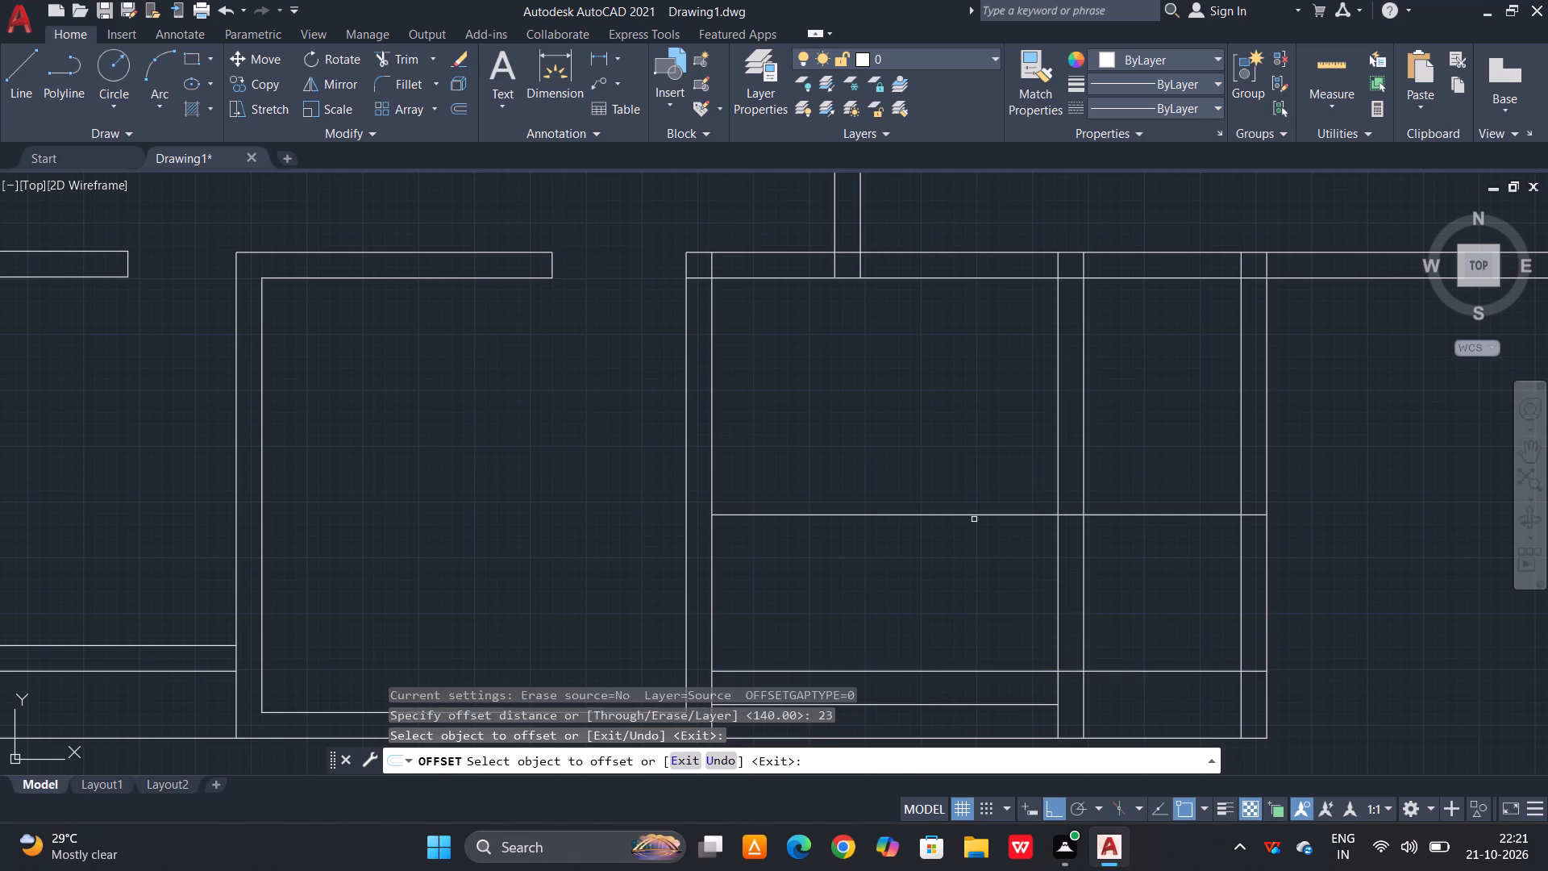
click(978, 484)
click(963, 519)
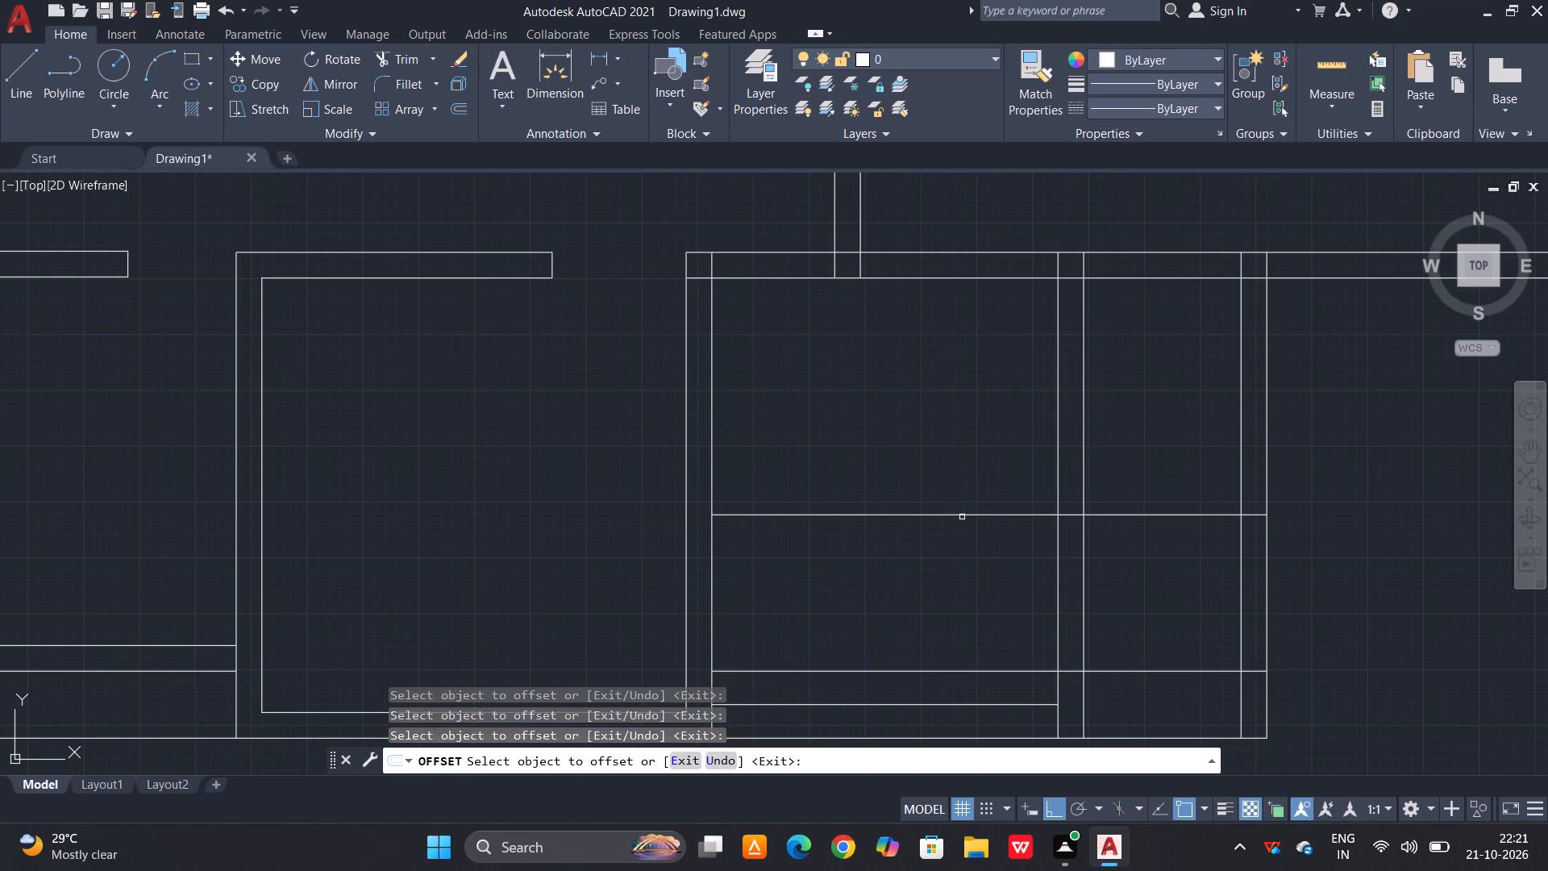
click(962, 516)
click(971, 478)
key(Escape)
key(Escape)
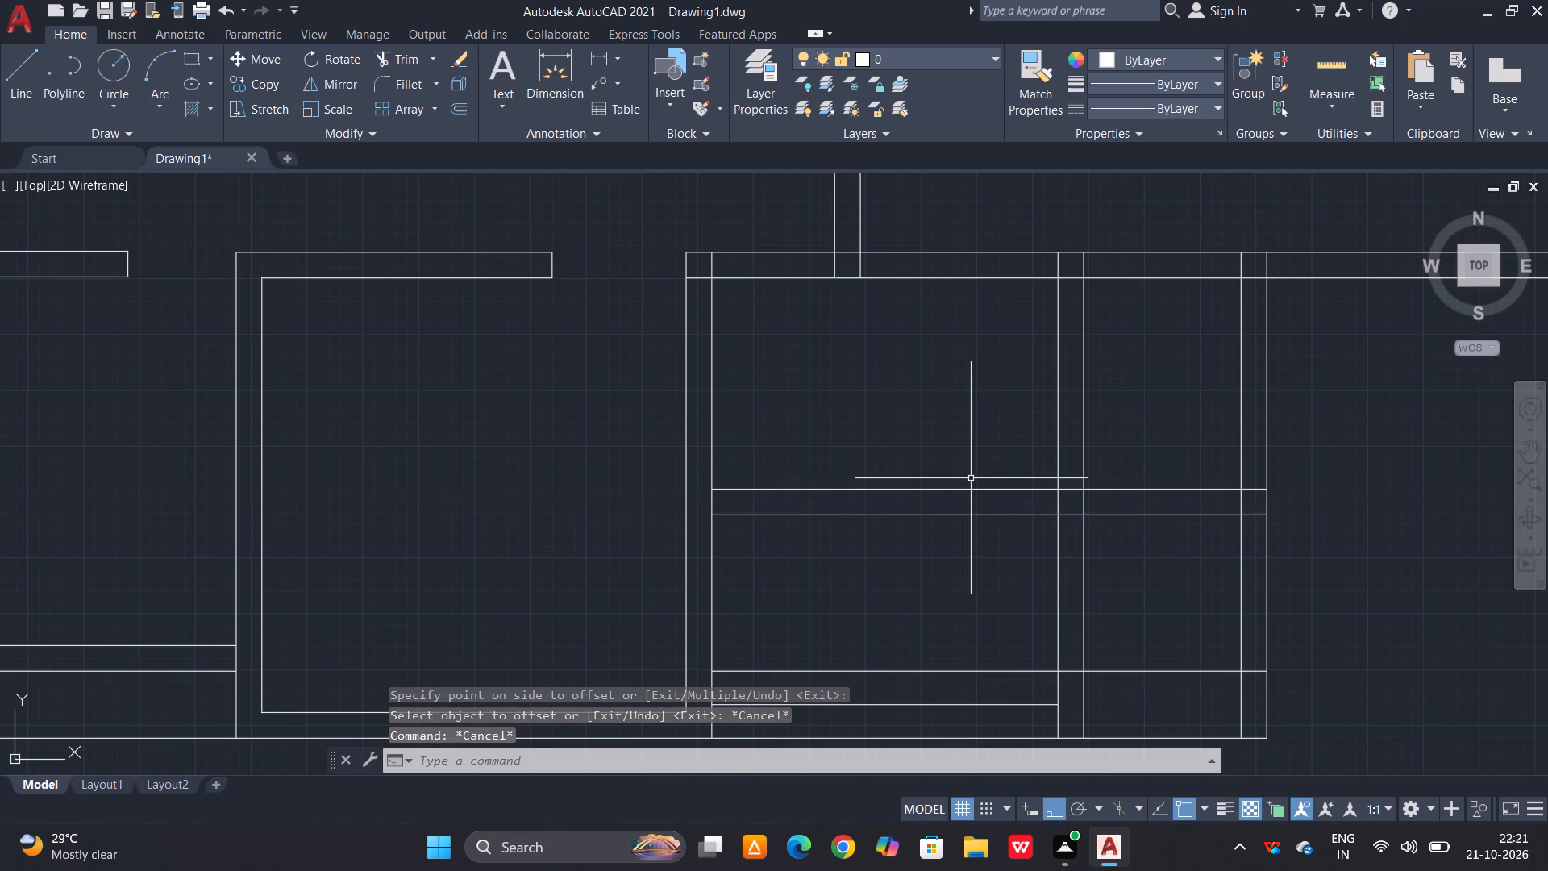
Trim both lines of the new horizontal partition away between the vertical partition and the right wall's outer line.
text(tr)
key(space)
key(space)
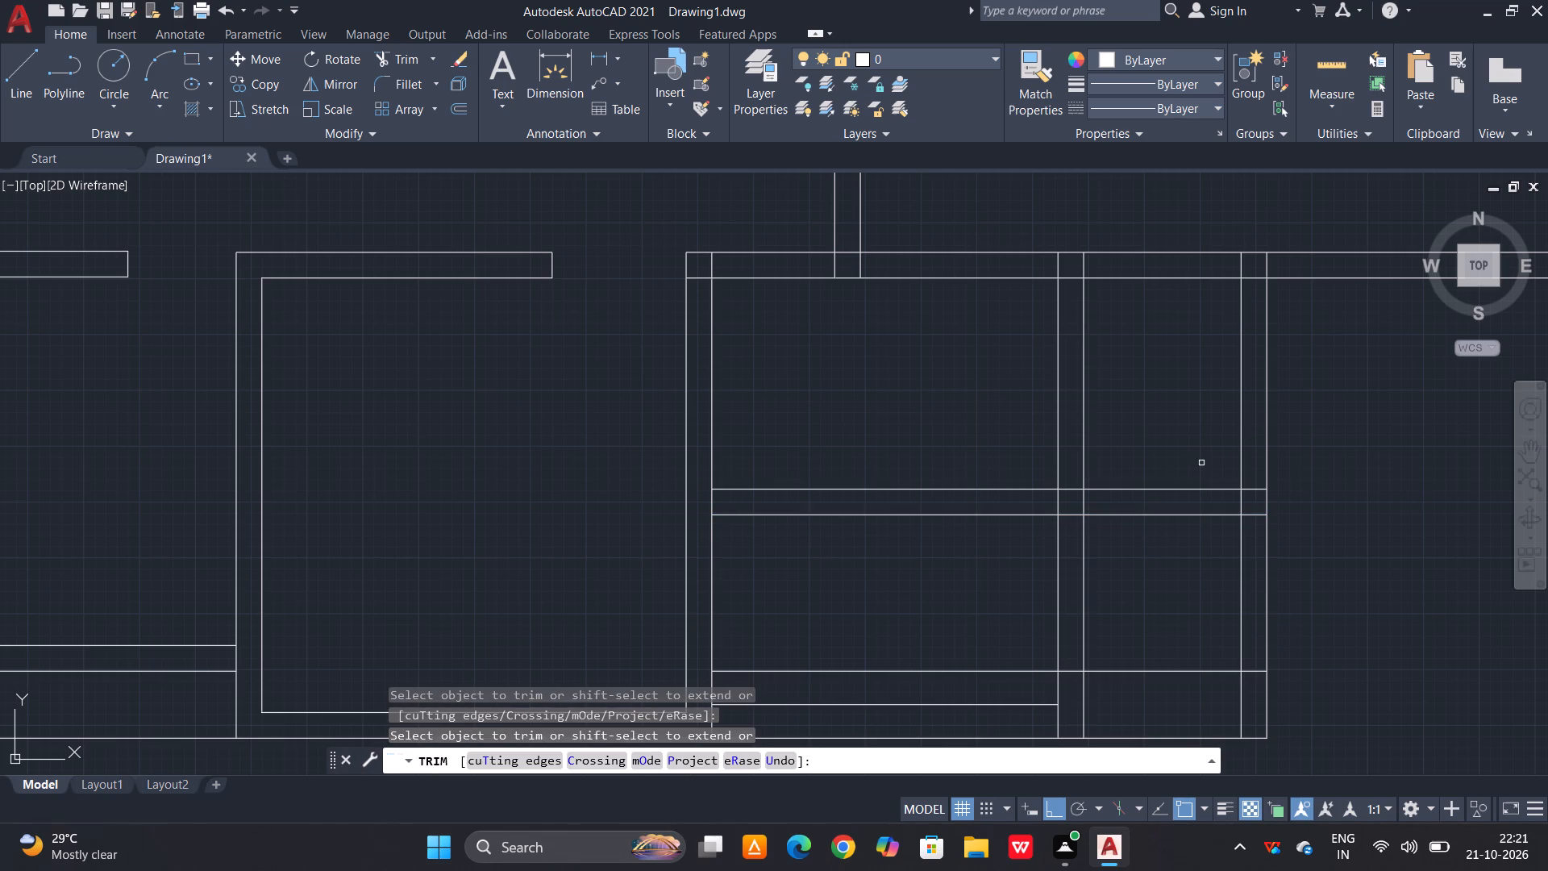
click(1201, 463)
click(1179, 553)
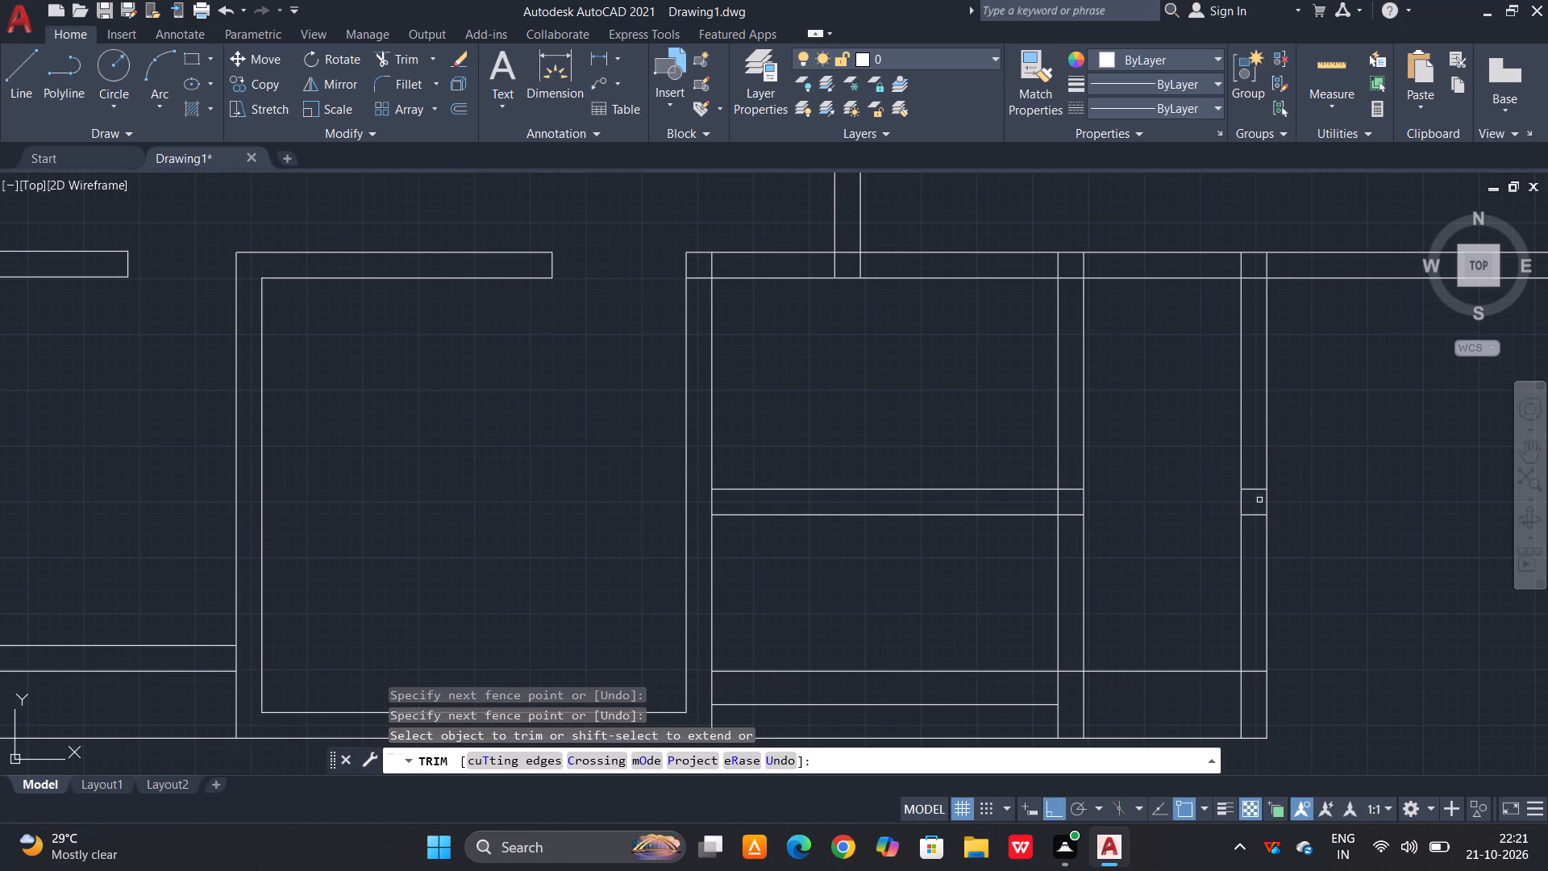
click(1260, 487)
click(1260, 515)
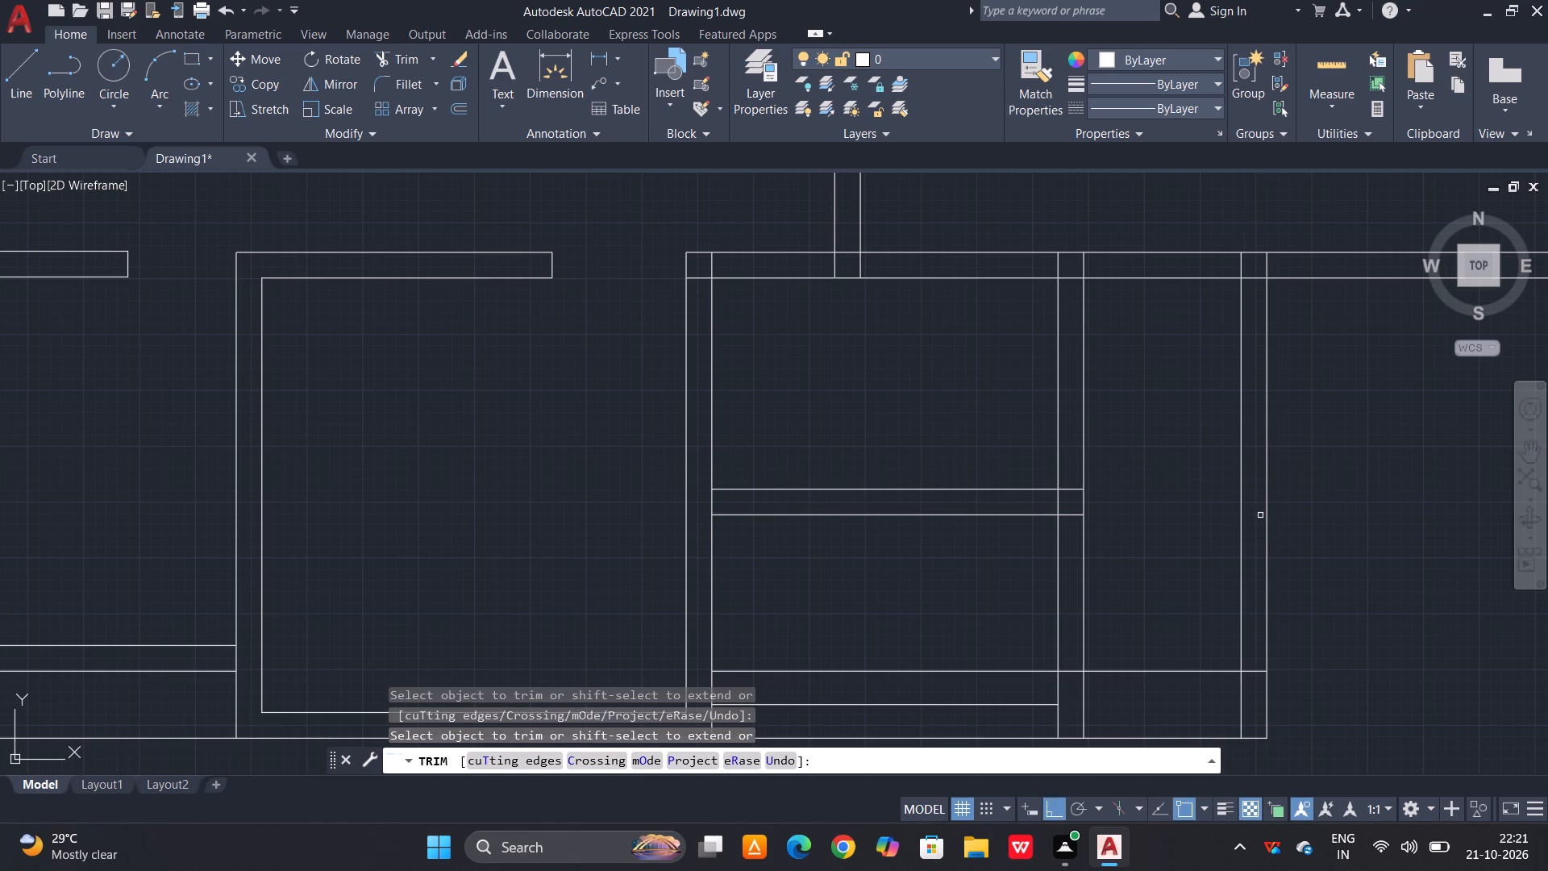
key(Escape)
key(Escape)
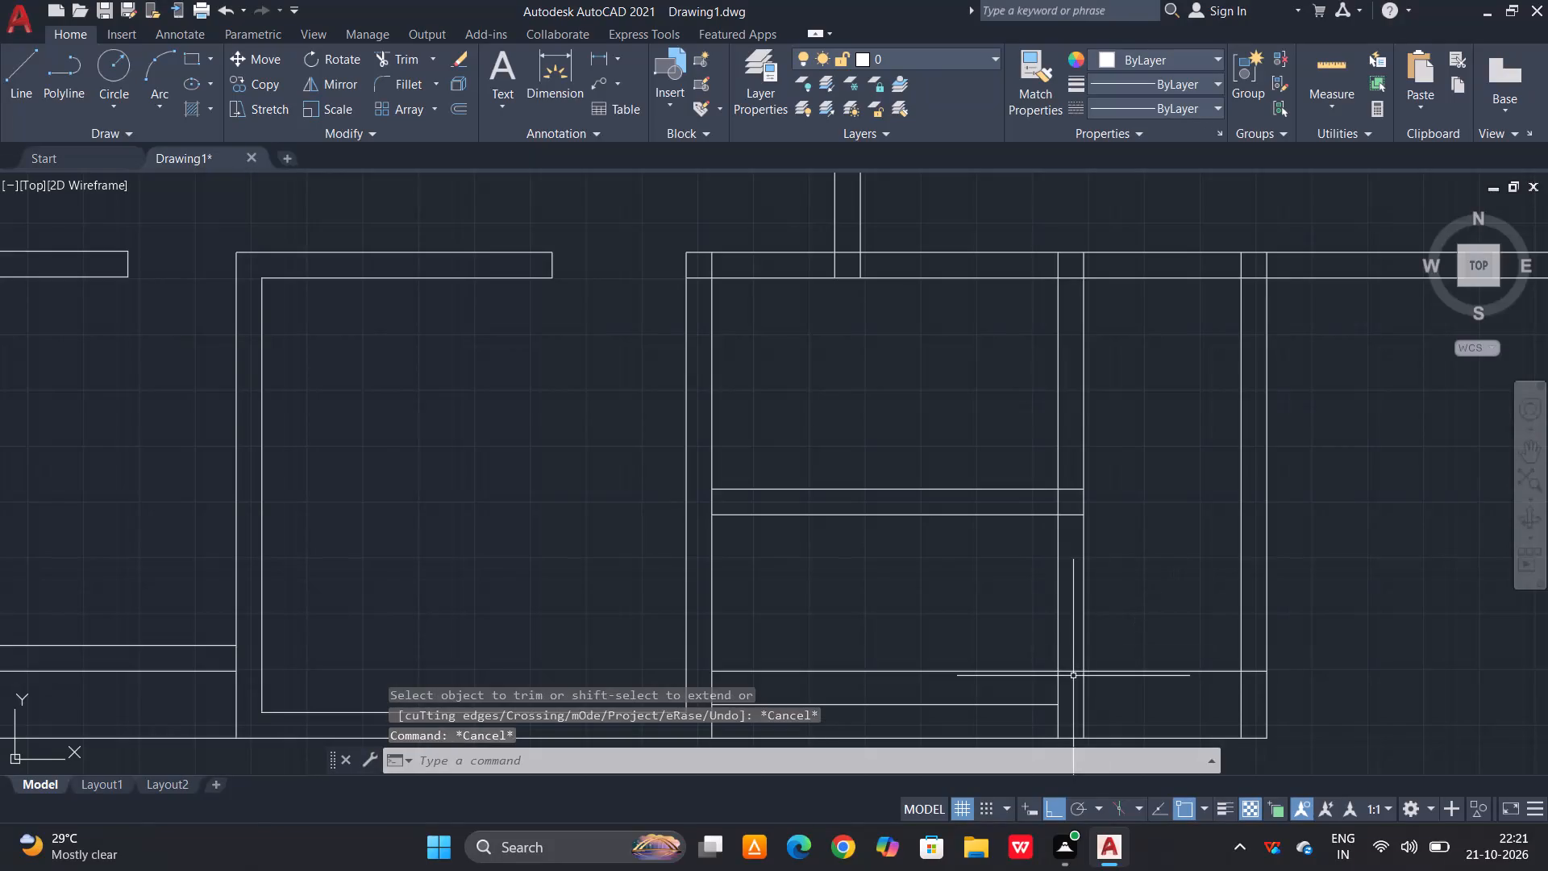
key(Escape)
Draw a 23 by 23 cm square from the intersection of the vertical partition's right line and the upper bottom-edge line.
text(re)
key(c)
key(space)
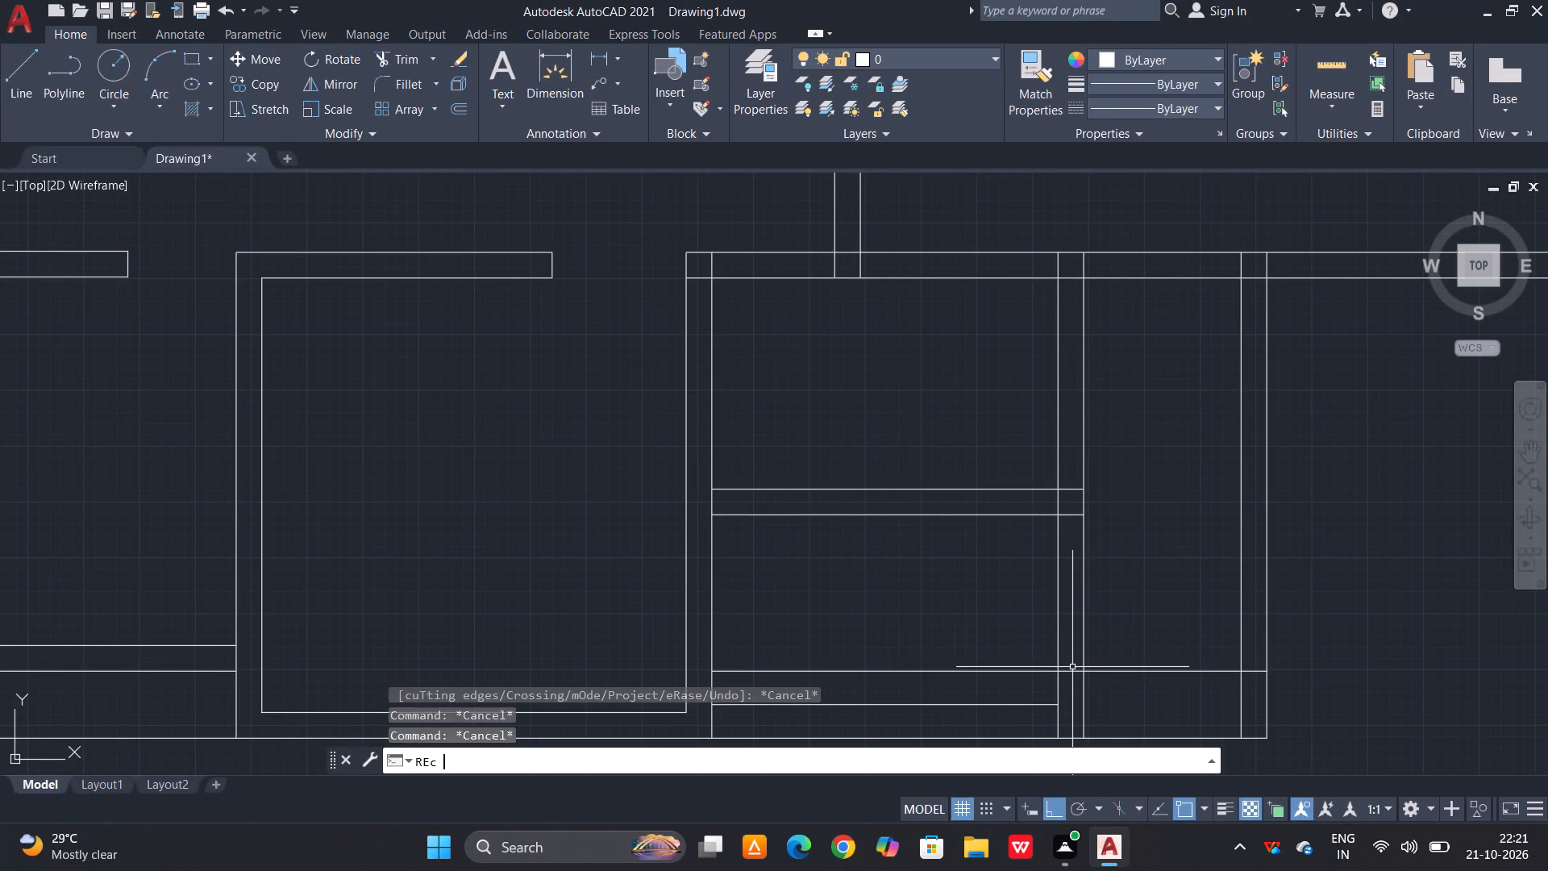
scroll(1075, 672, up, 2)
click(1091, 670)
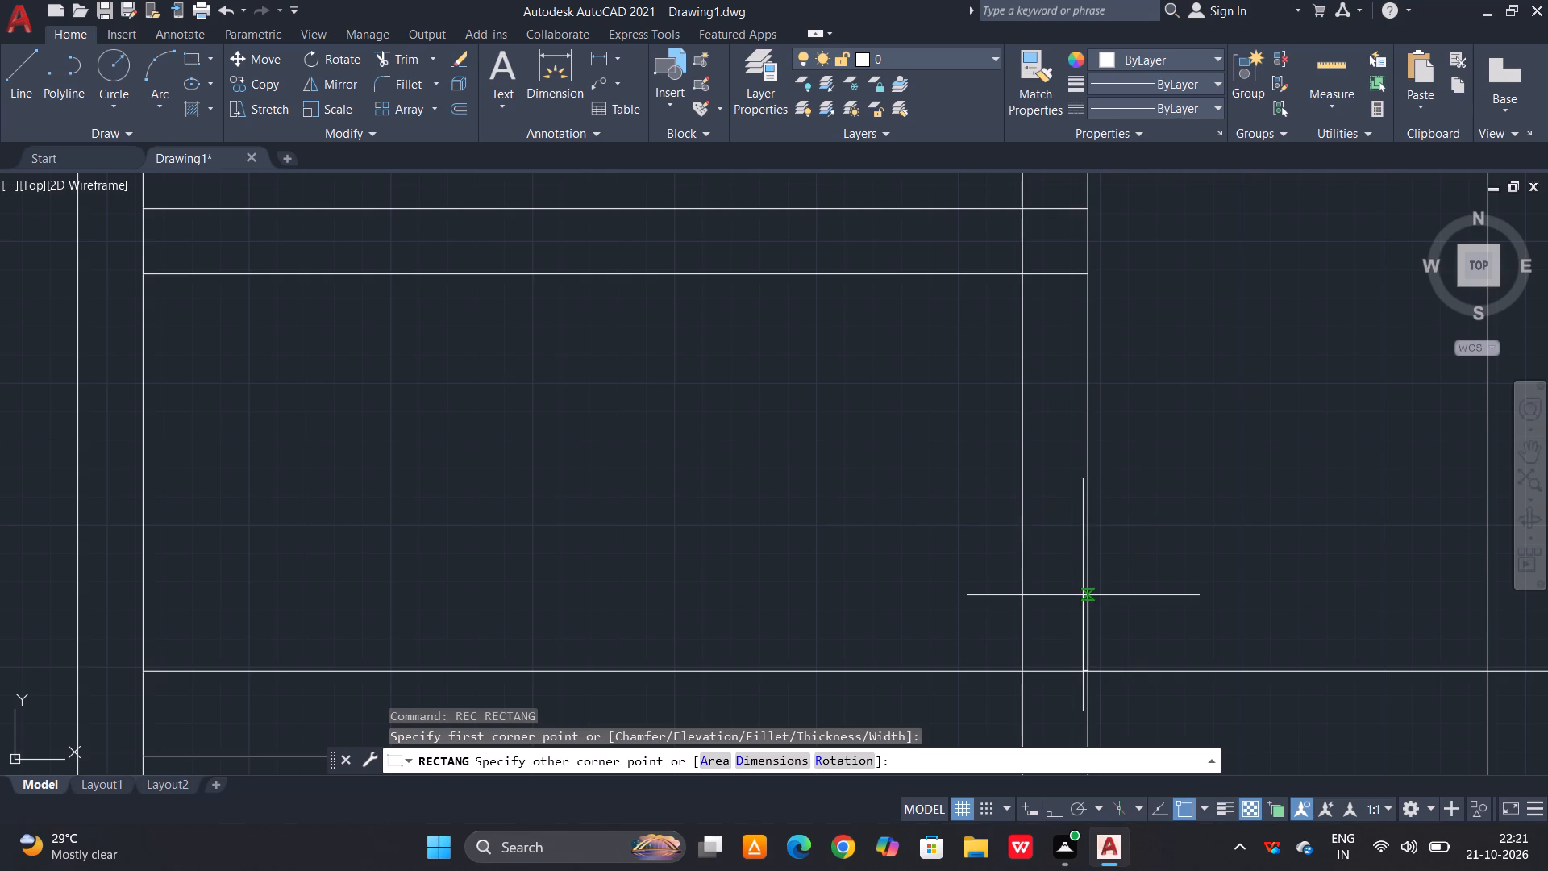
text(@23,23)
key(Return)
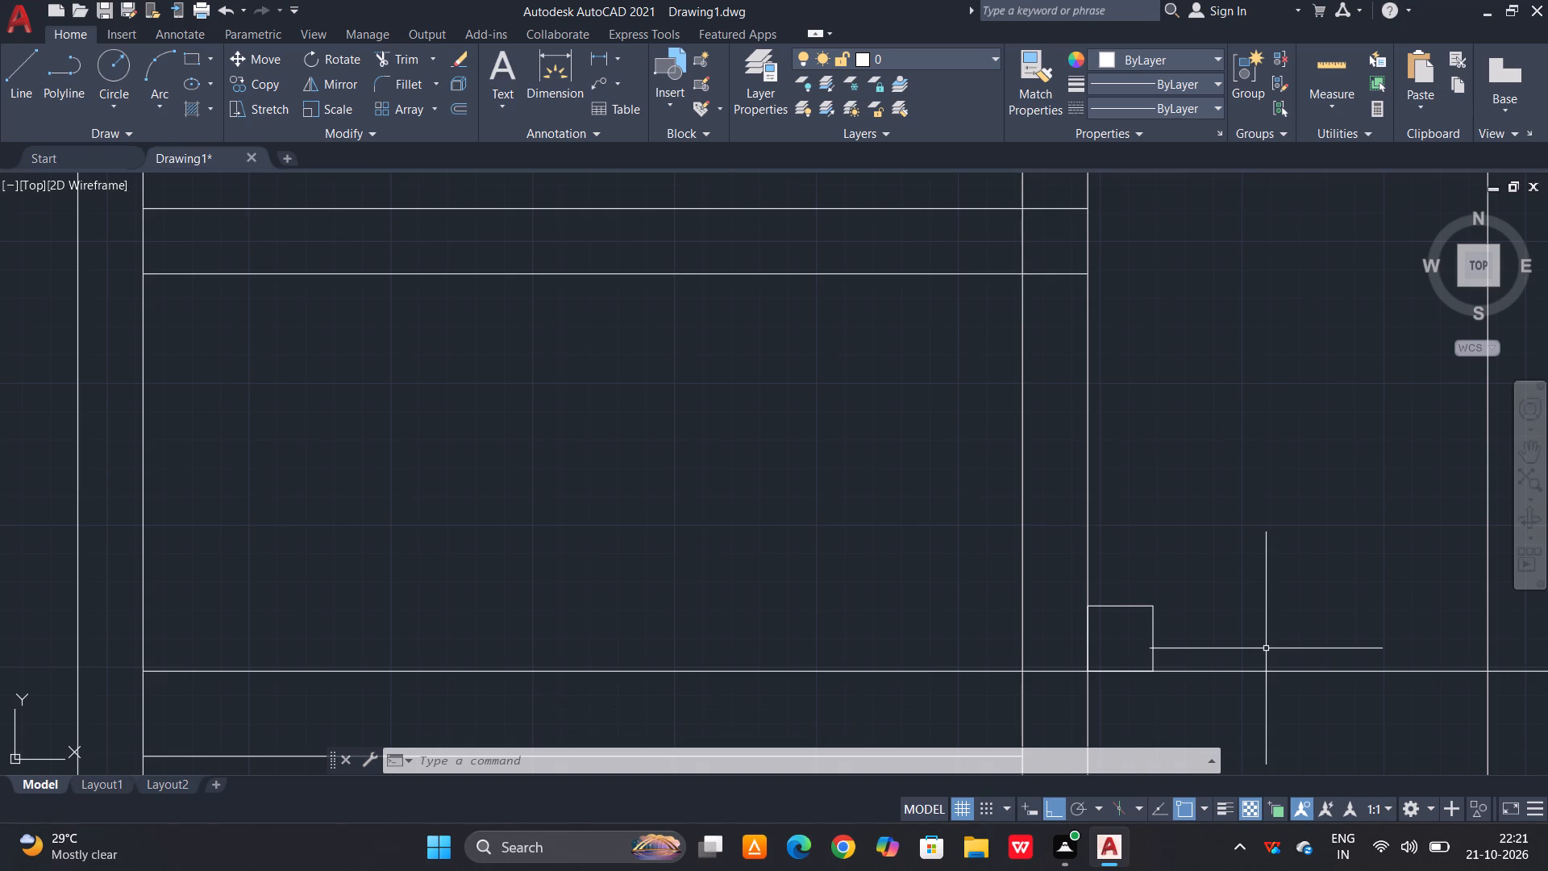
Move the 23 cm square by its lower right corner onto the partition's right line so it sits within the partition.
click(1148, 604)
key(m)
key(space)
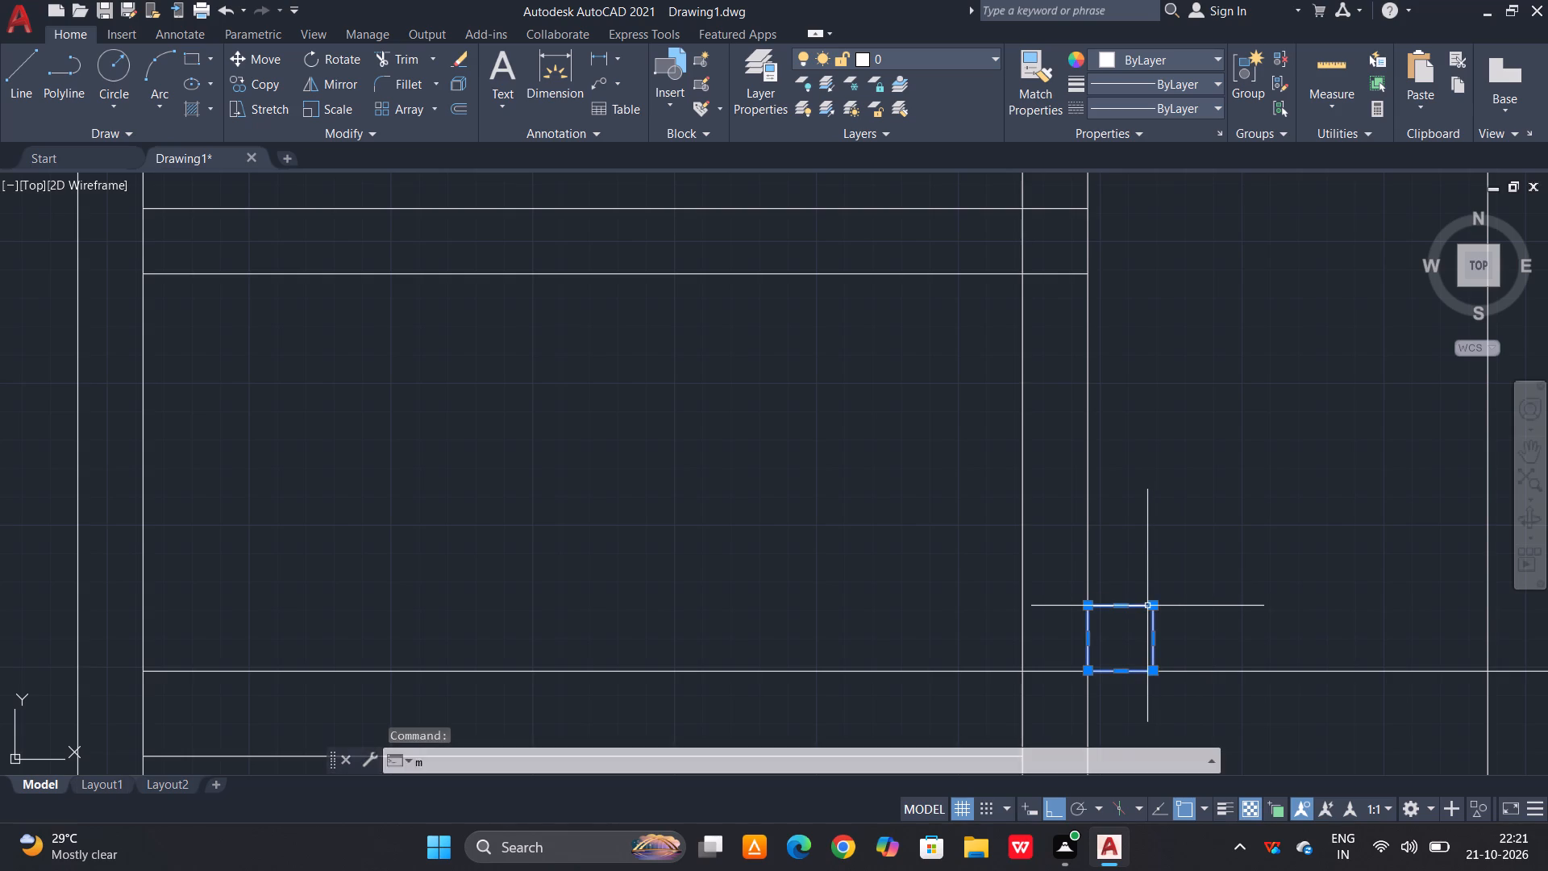
click(1154, 673)
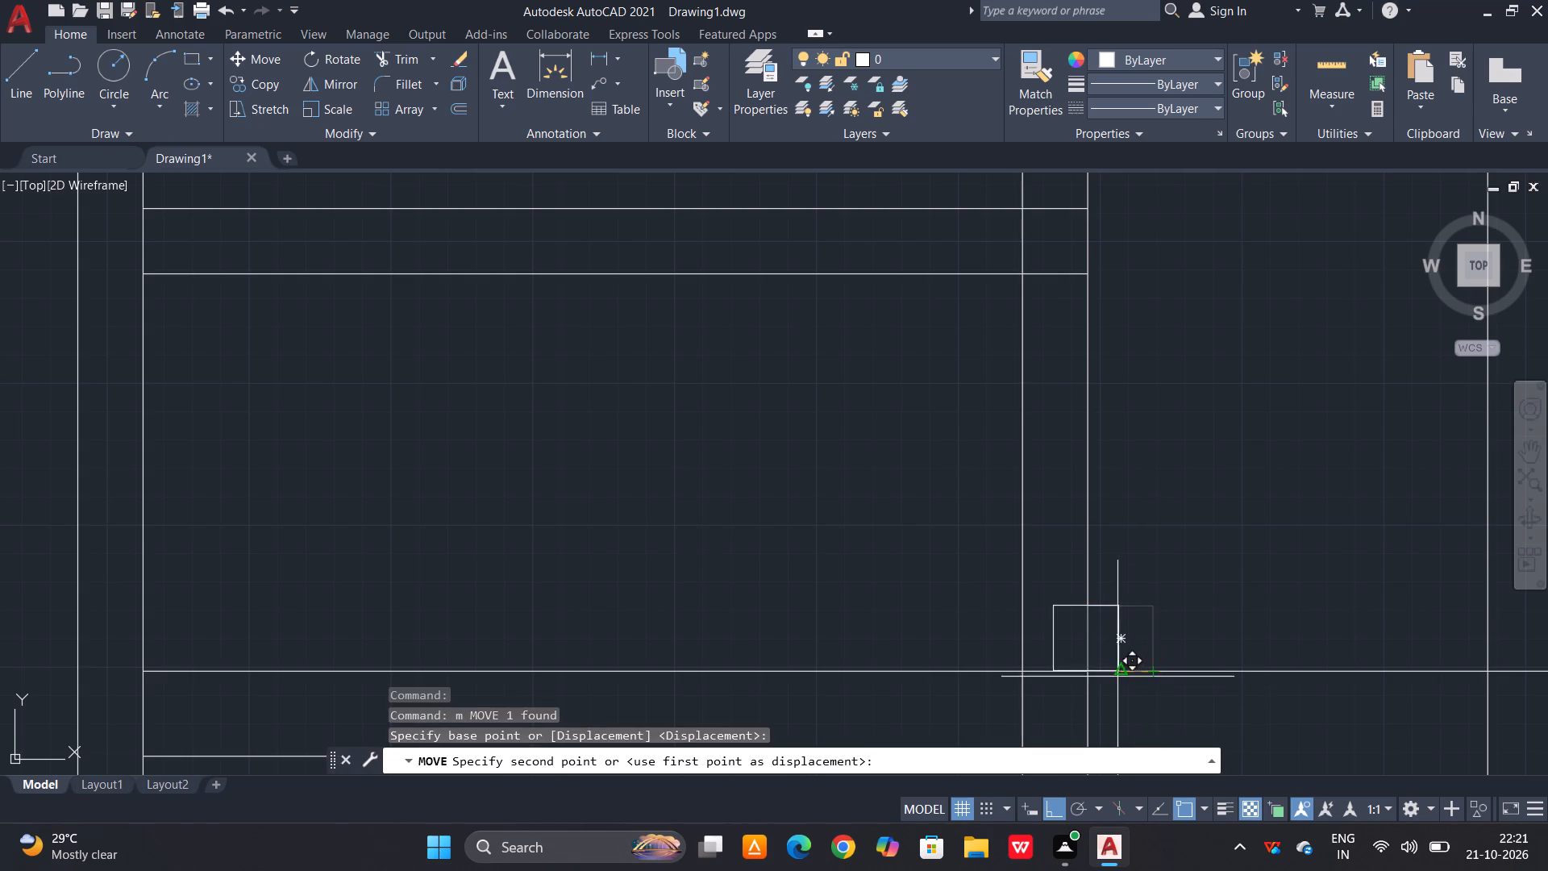
click(1086, 667)
key(space)
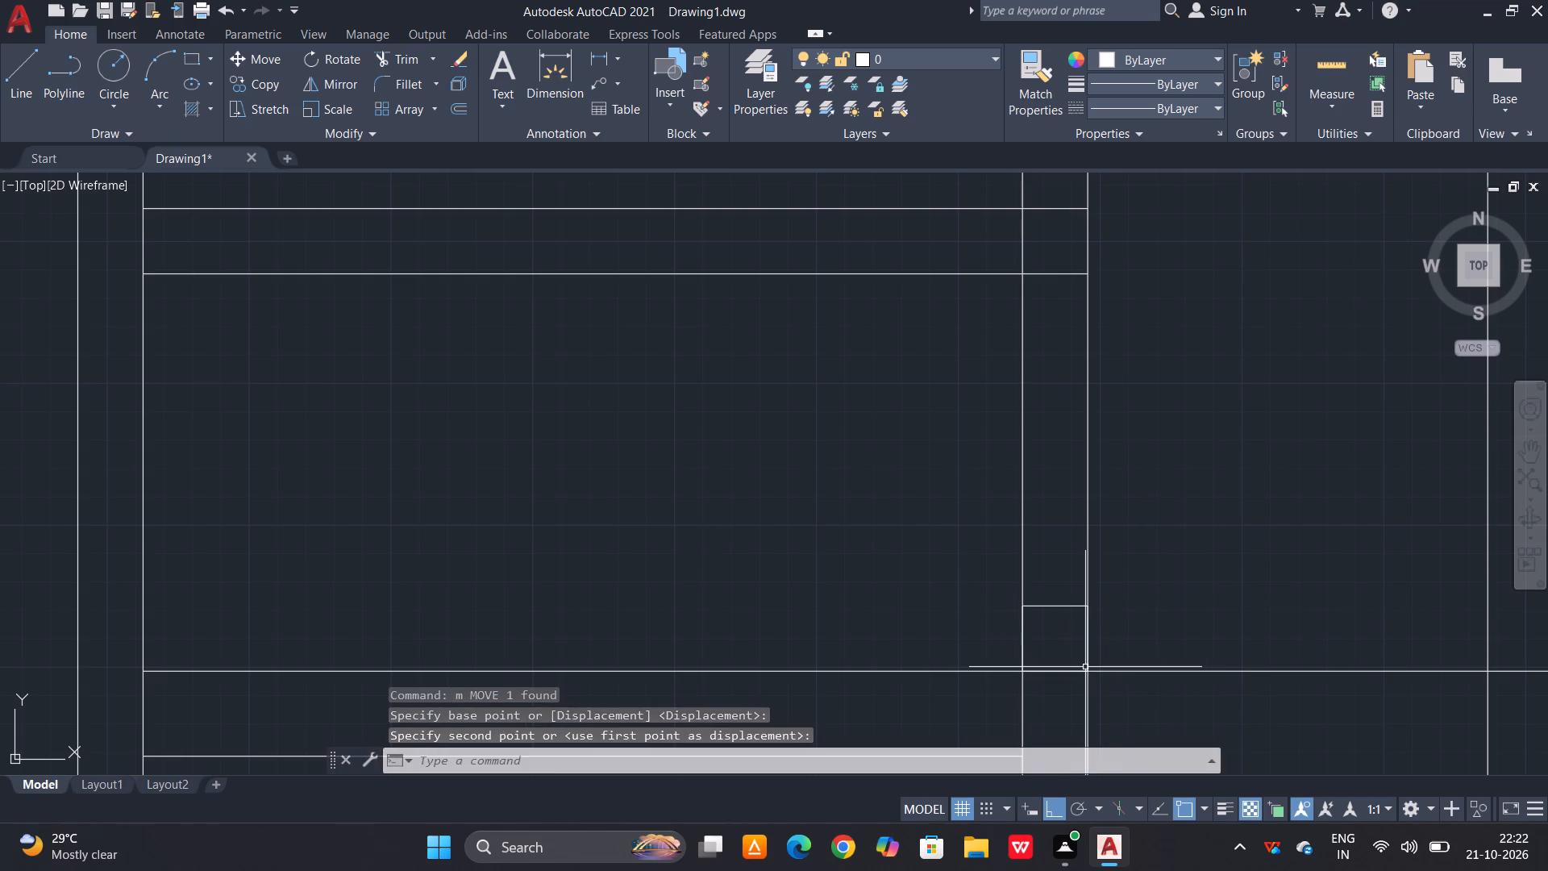
key(Escape)
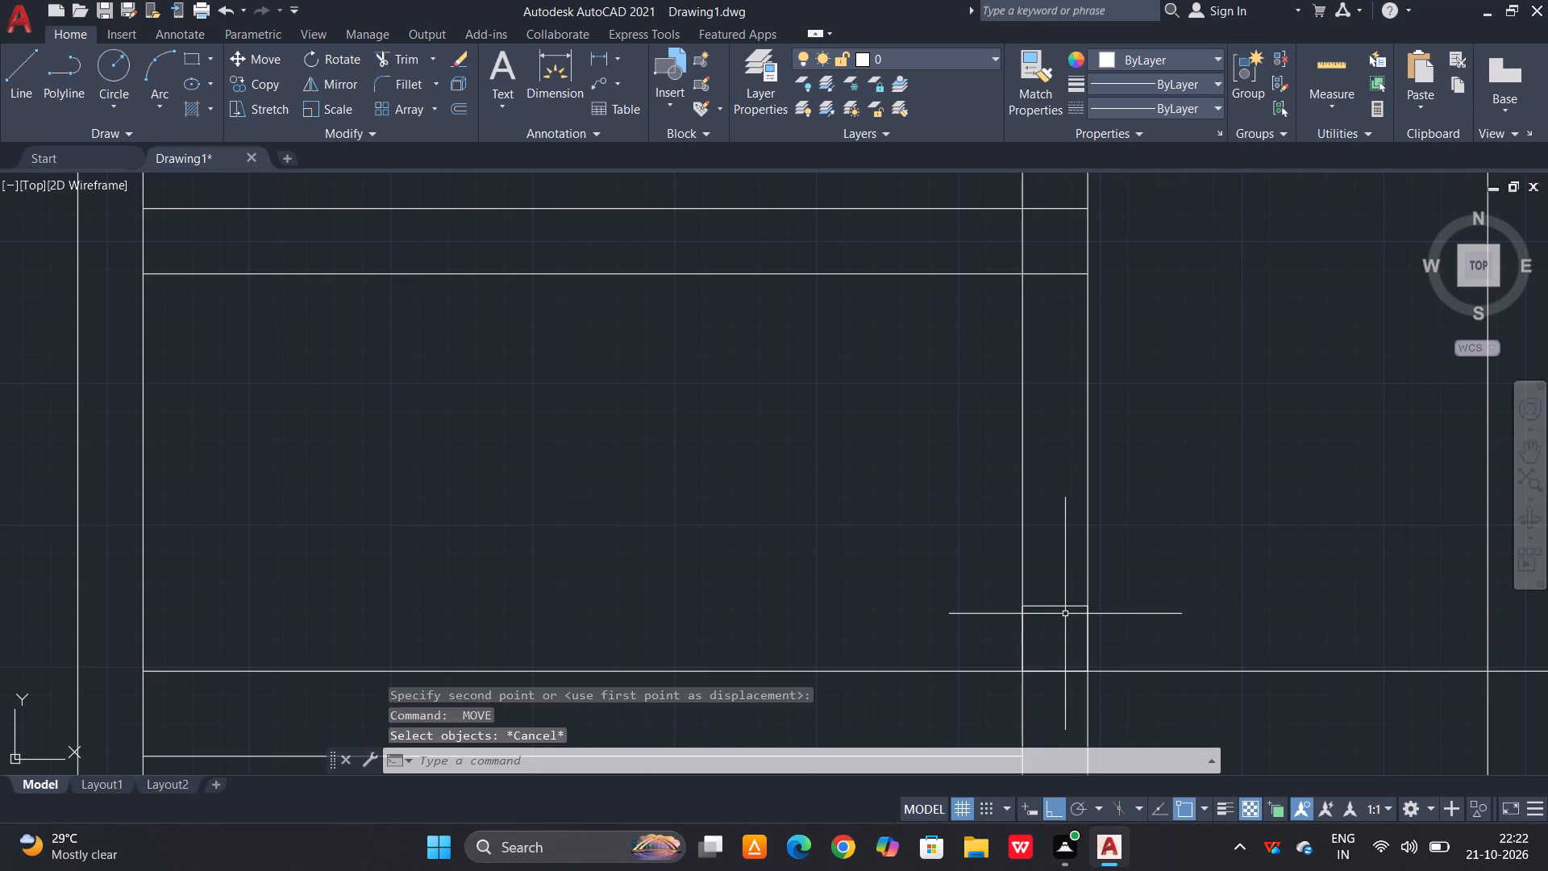
Copy the 23 cm square horizontally into the right vertical wall, aligned to the same bottom-edge line.
click(1067, 605)
text(co)
key(space)
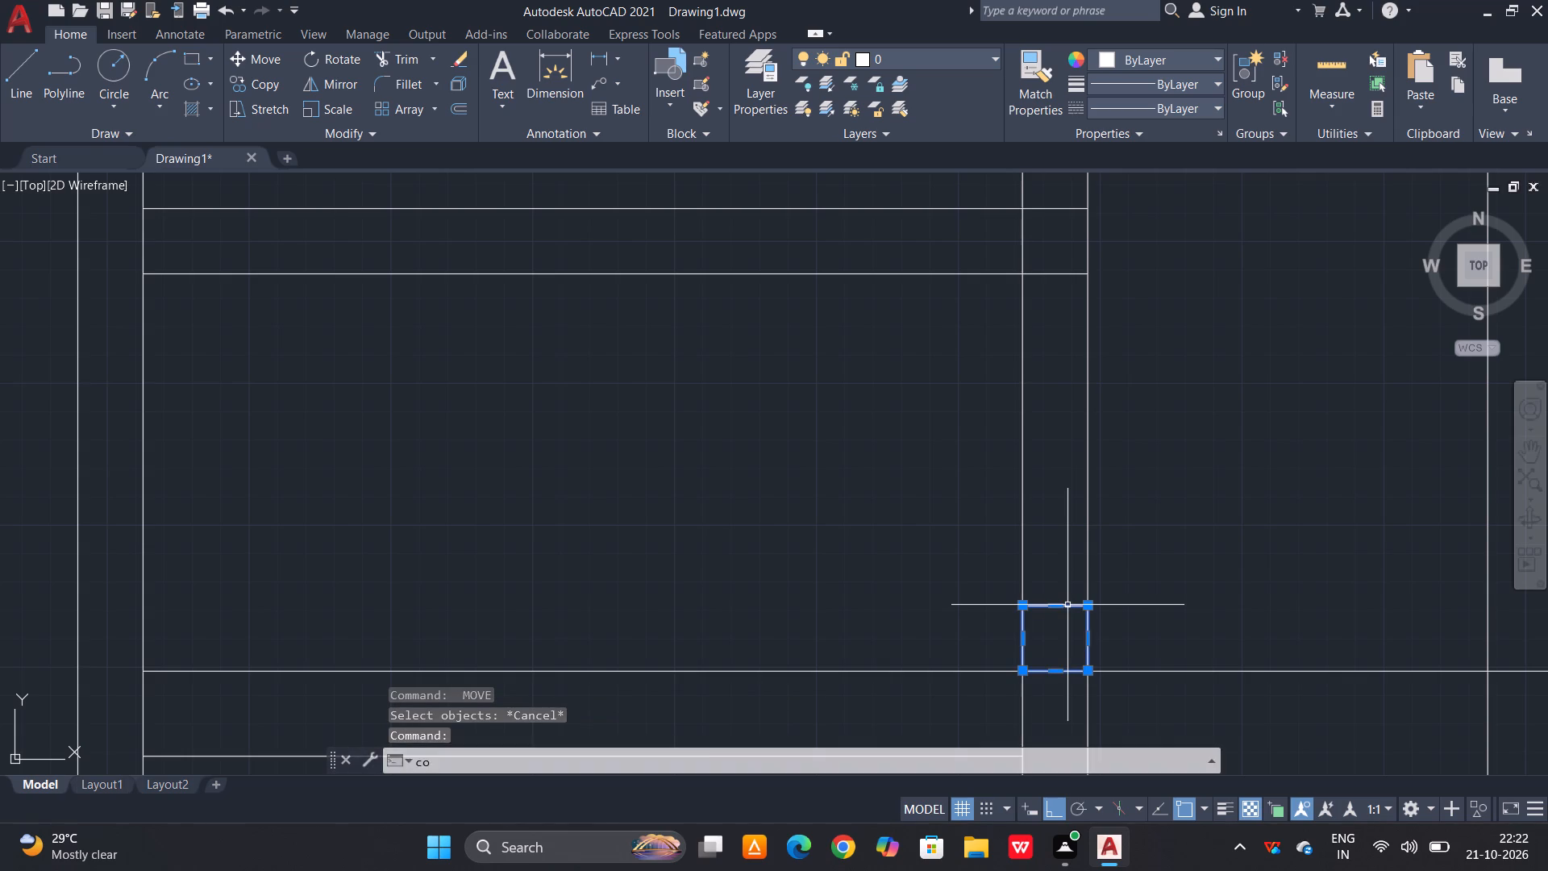
click(1028, 670)
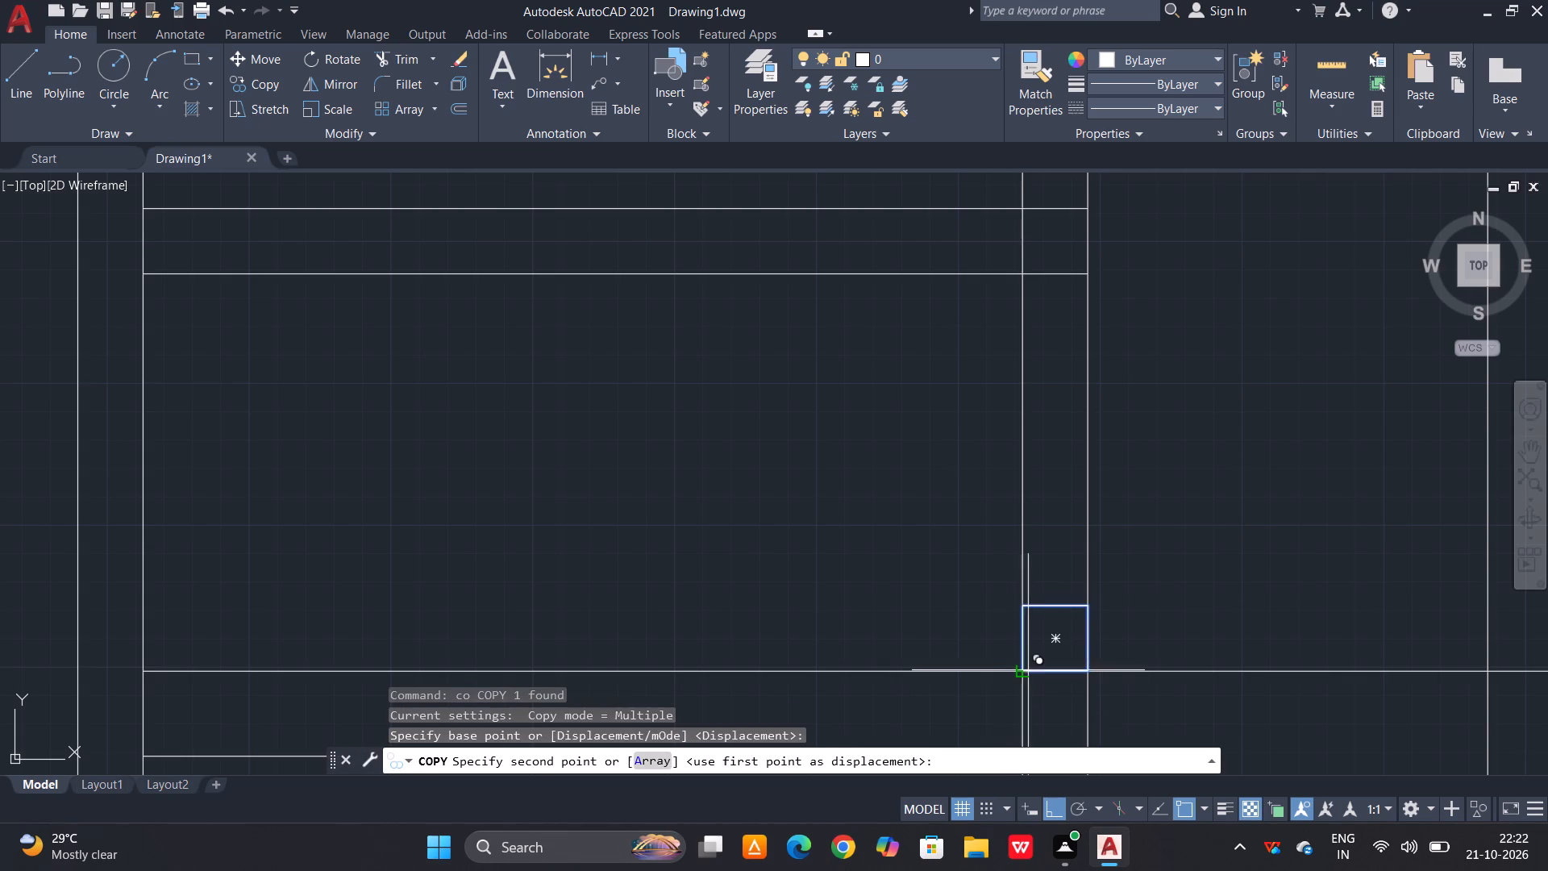
scroll(1028, 670, down, 2)
scroll(1181, 669, up, 2)
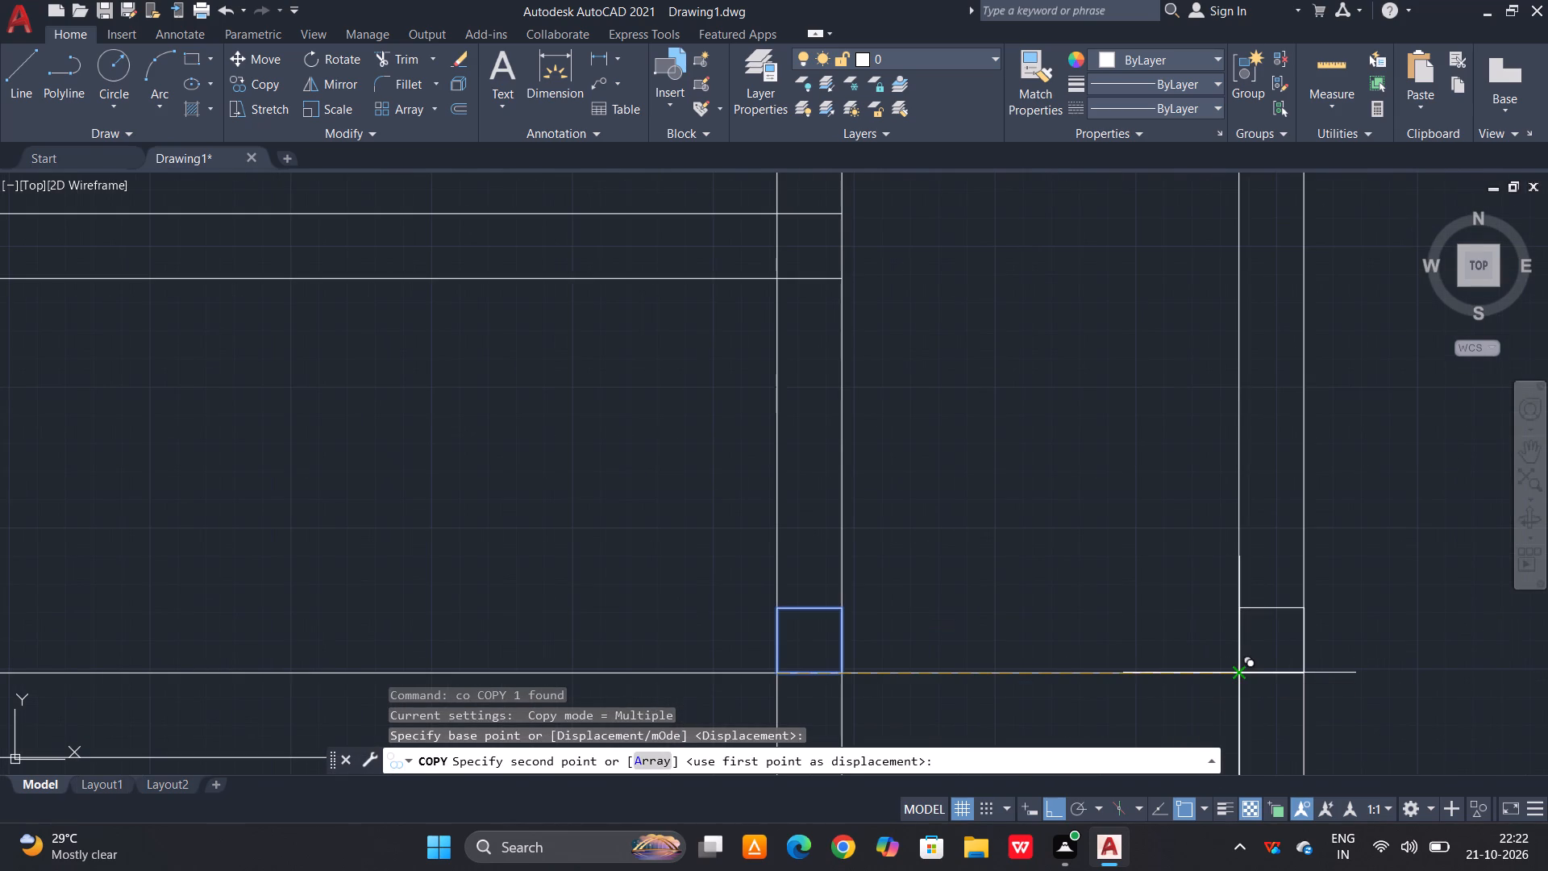
click(1238, 674)
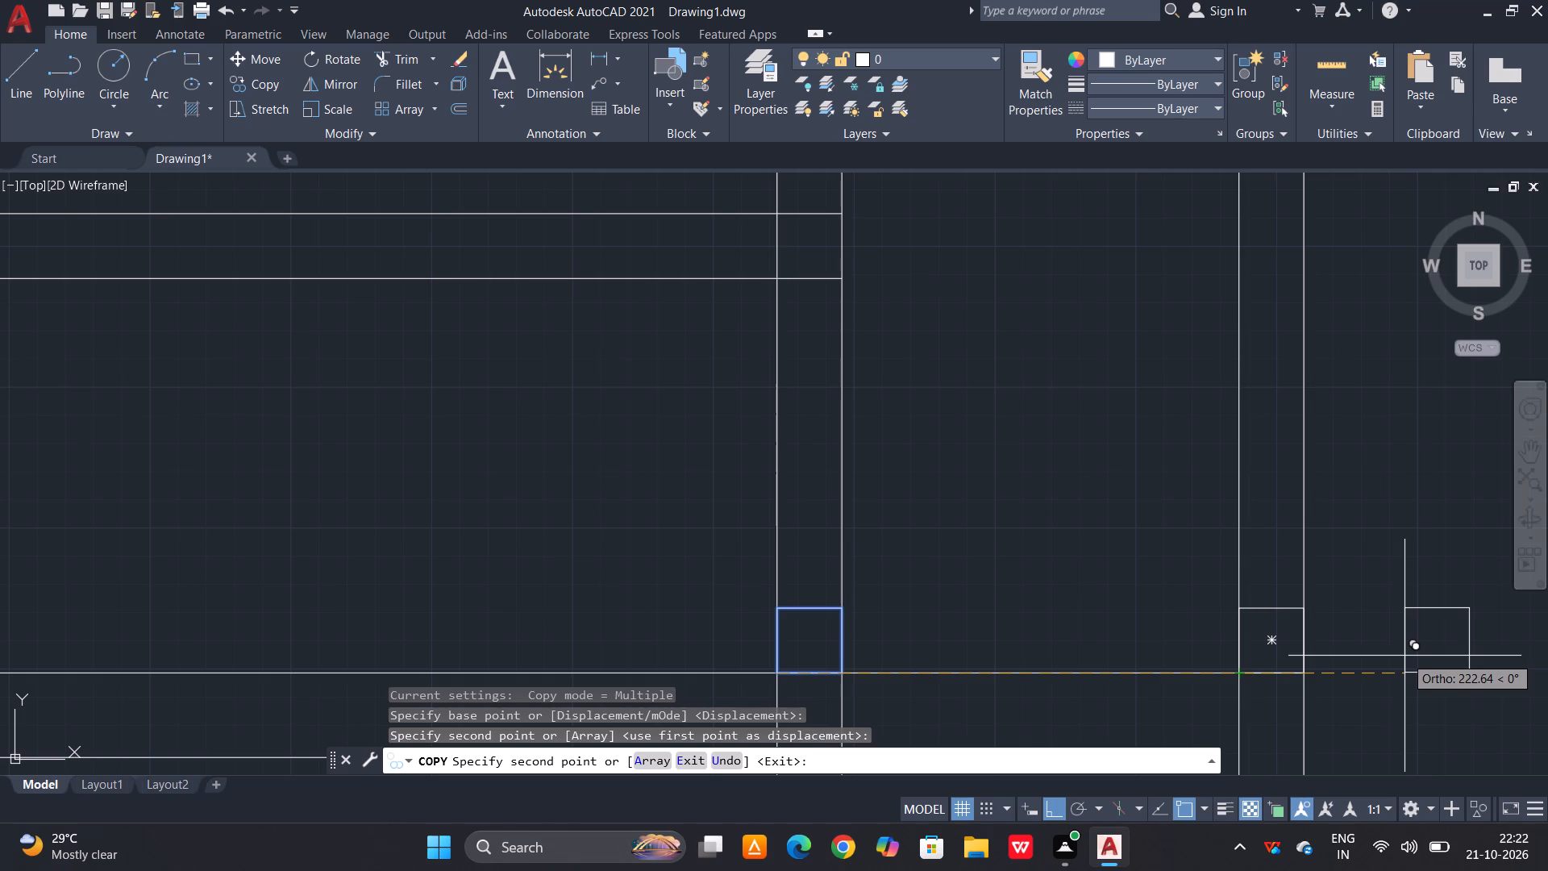
key(Escape)
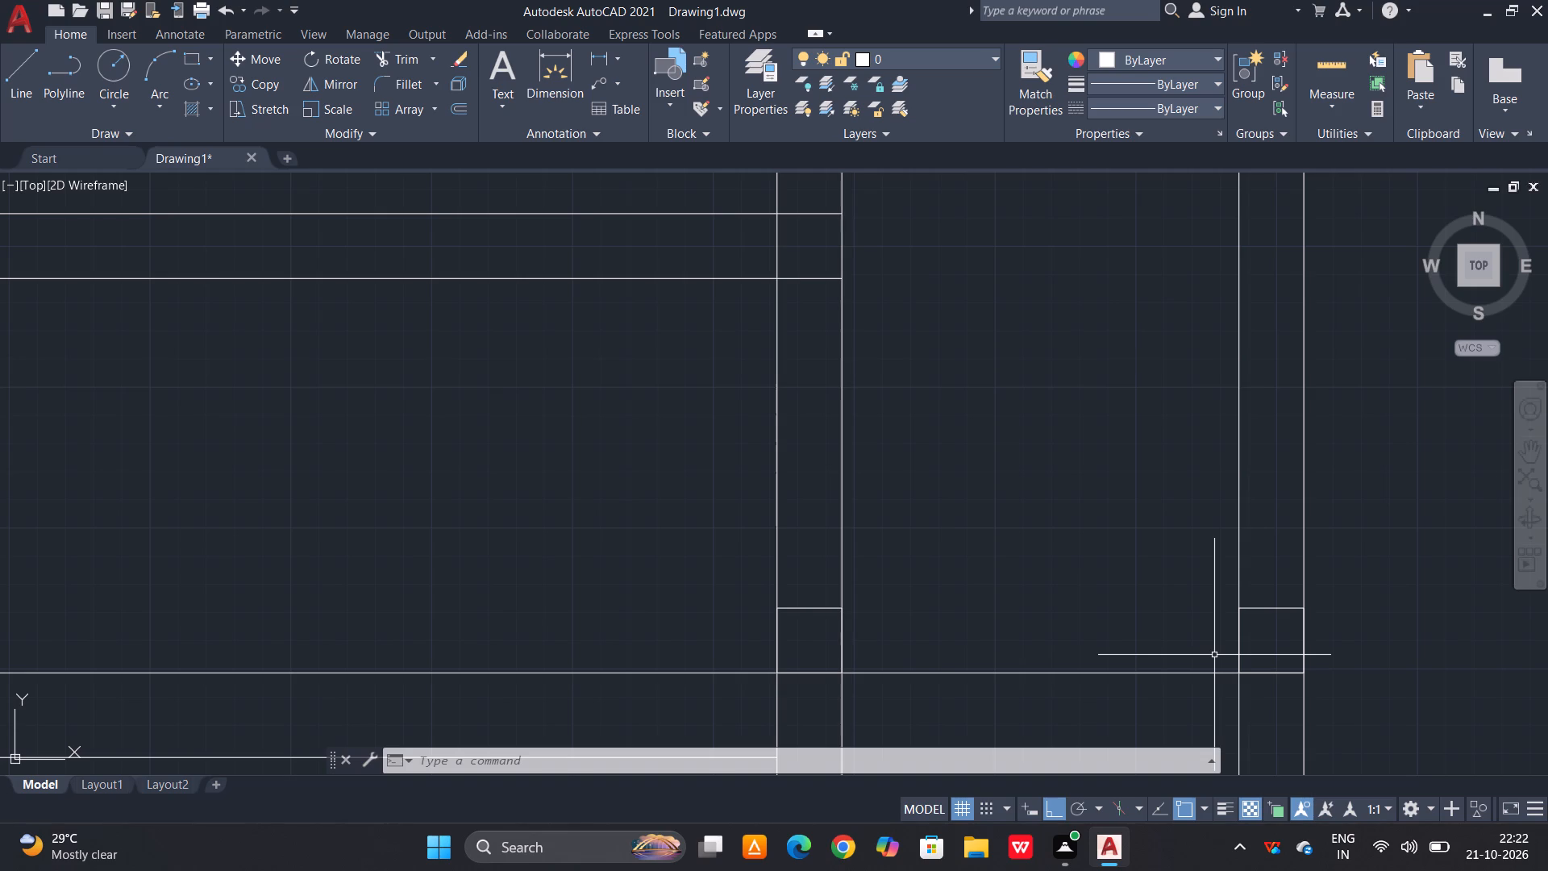
Trim both vertical partition lines between the horizontal partition and the 23 cm square to form an opening.
scroll(1215, 662, down, 1)
middle_drag(1215, 662, 1218, 644)
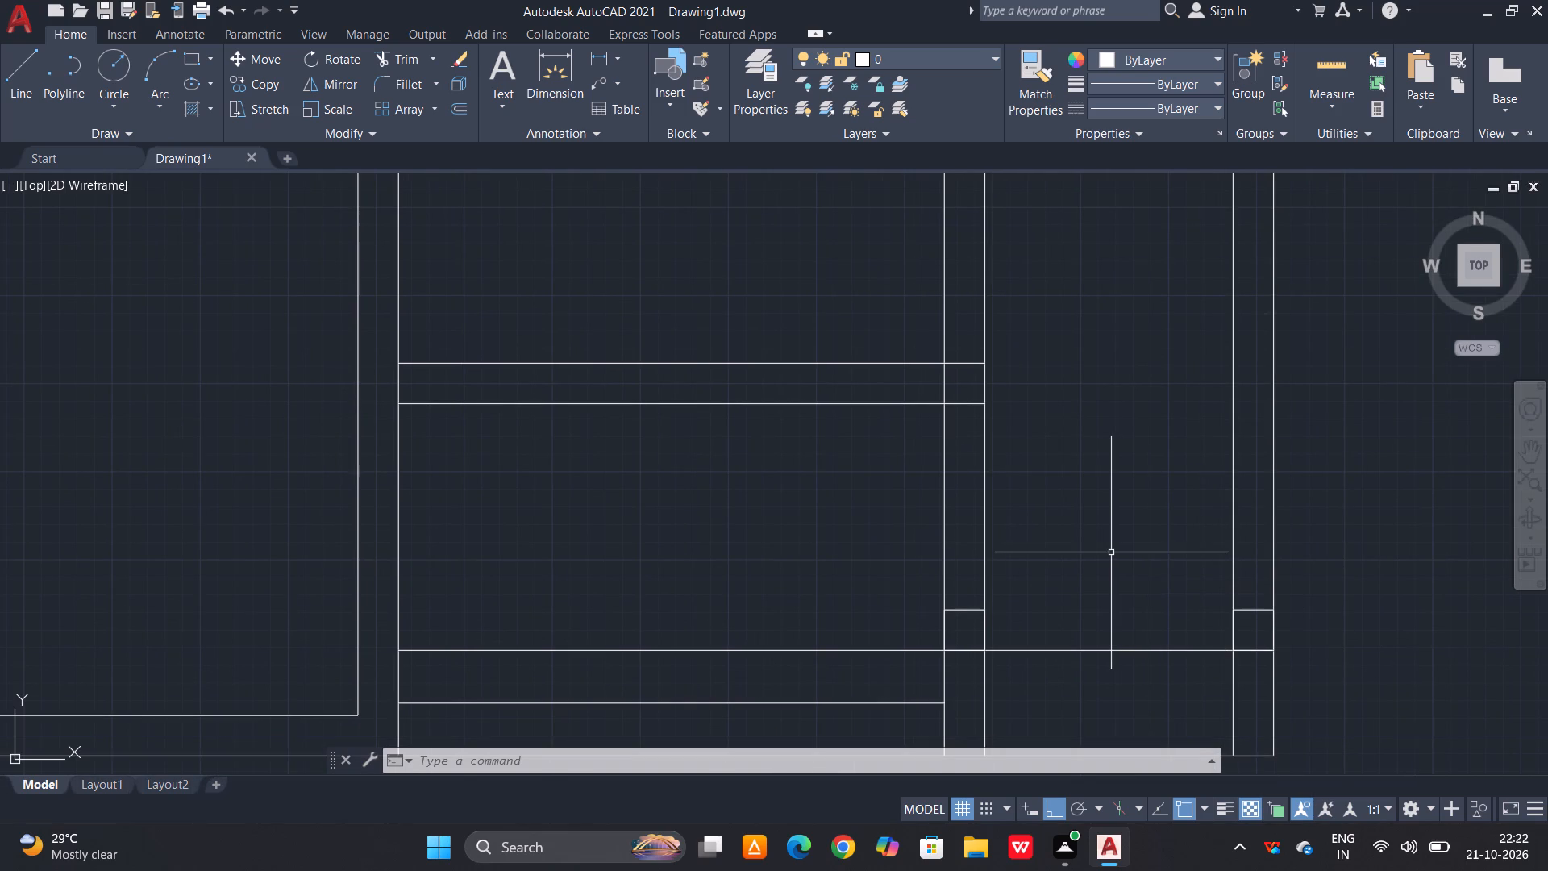
text(tr)
key(space)
key(space)
click(1063, 475)
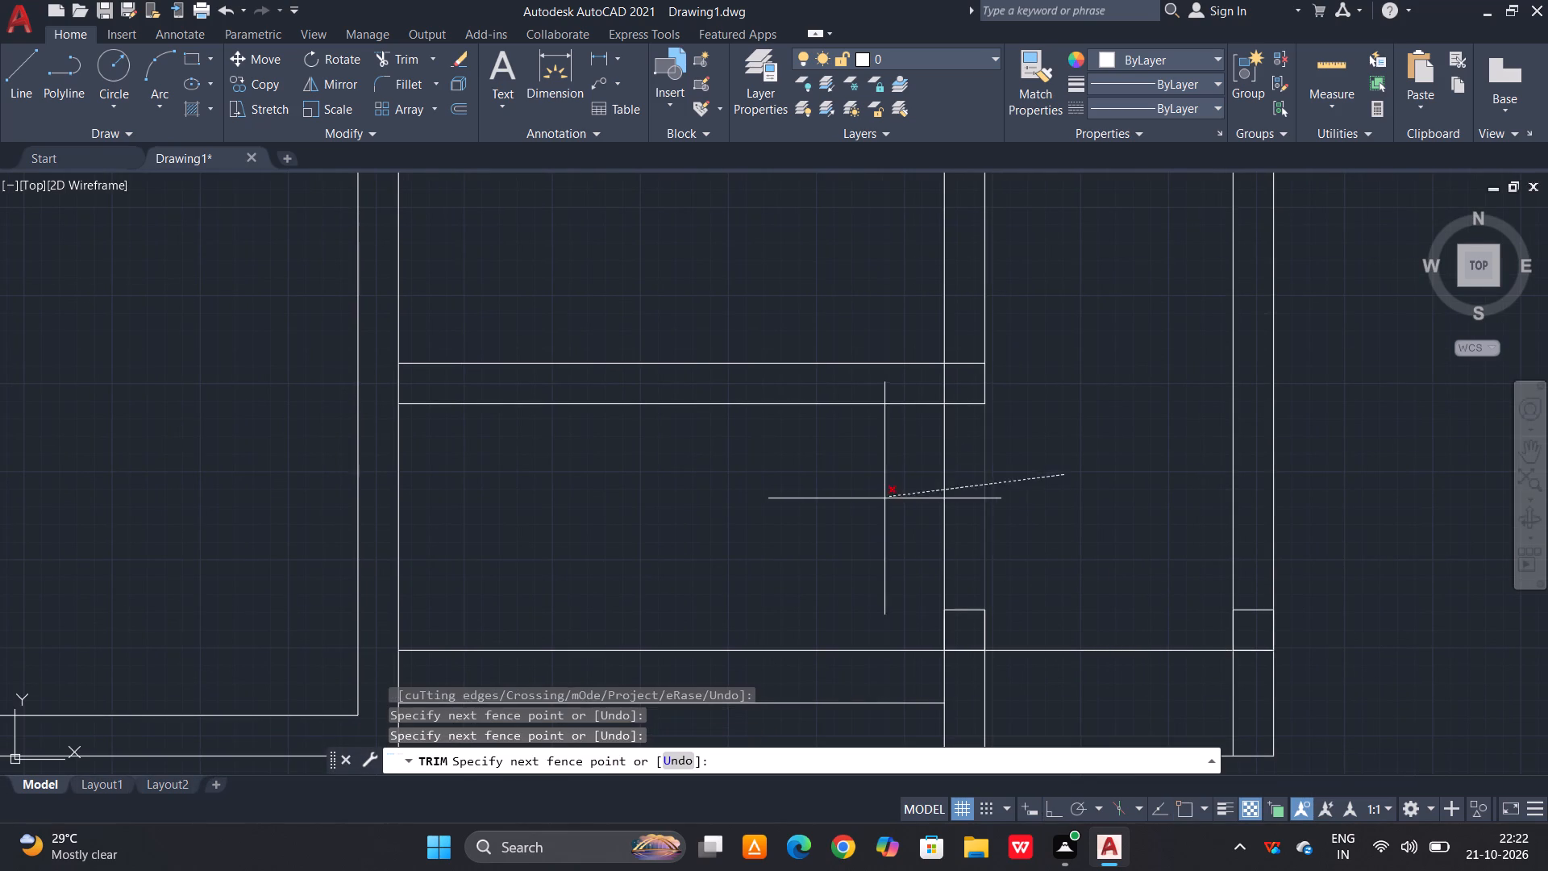
click(880, 499)
middle_drag(849, 540, 884, 520)
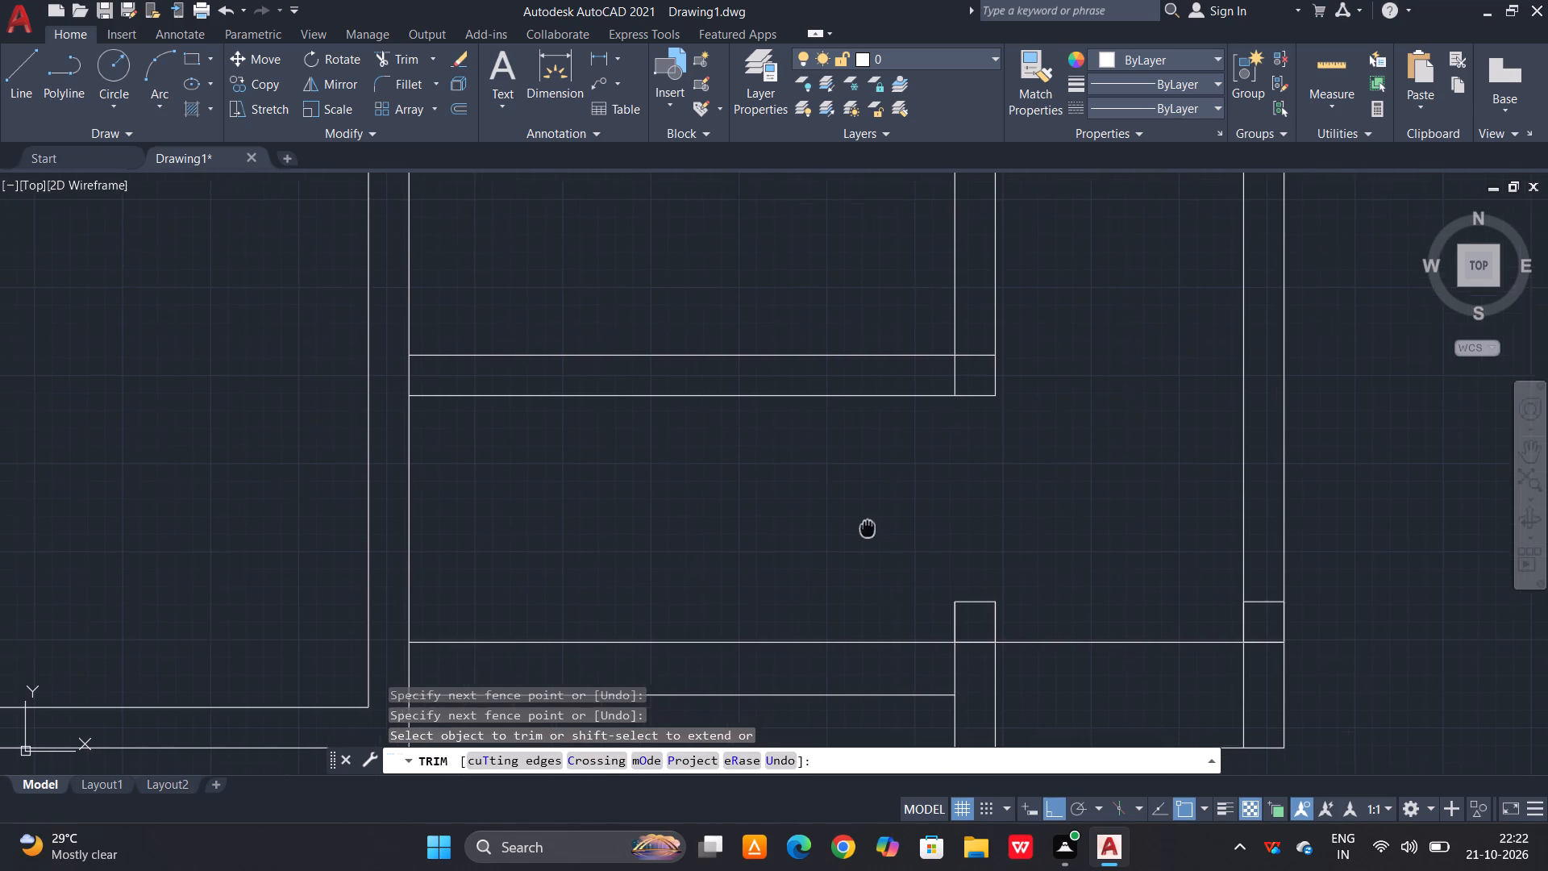
middle_drag(884, 520, 995, 444)
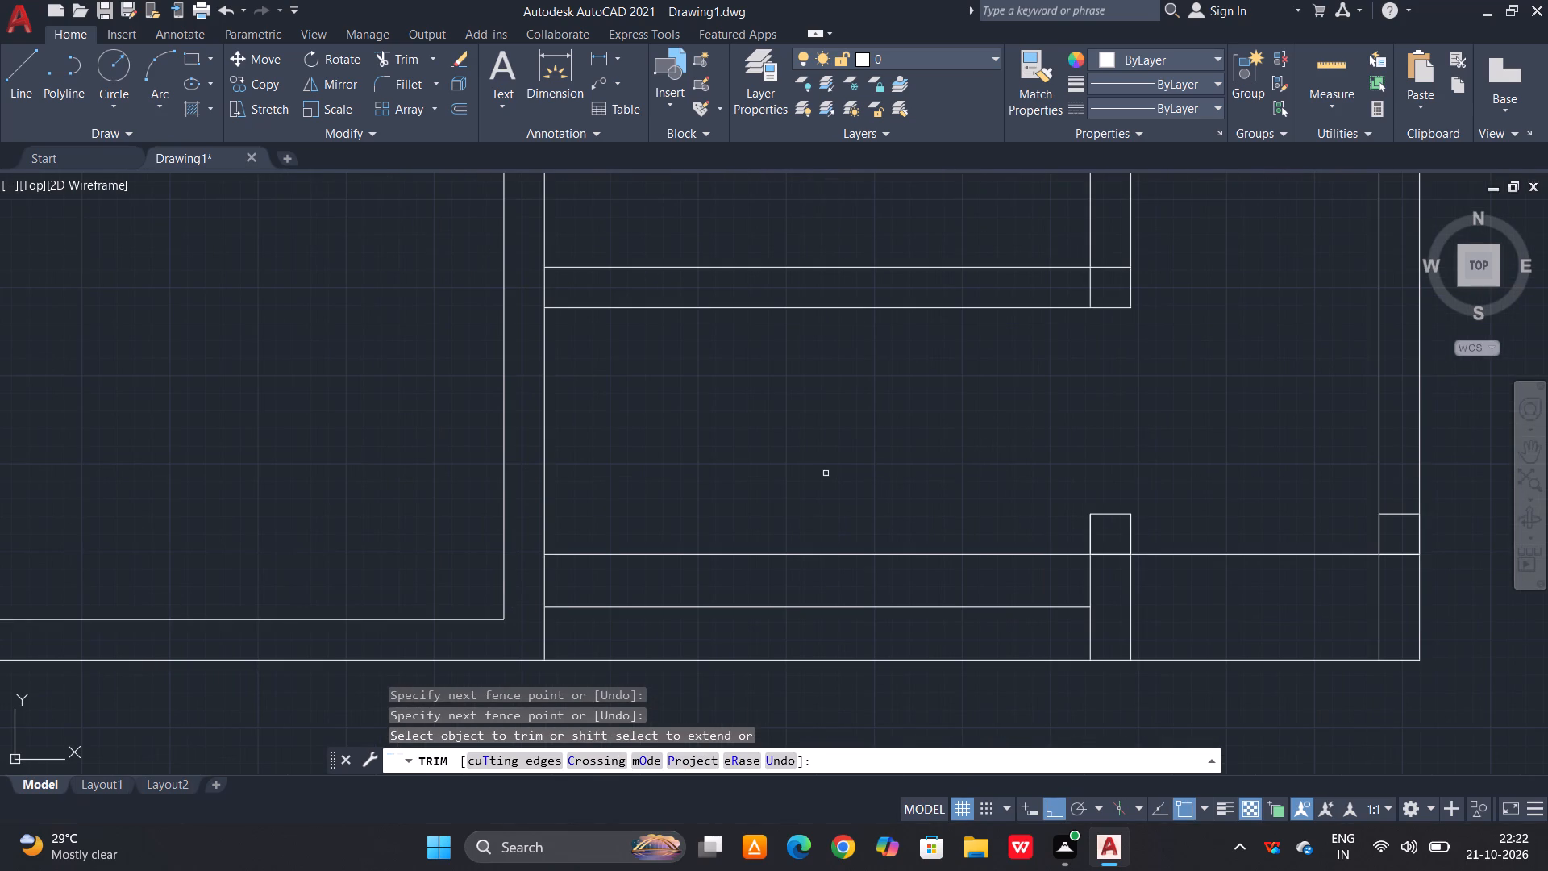
middle_drag(842, 412, 918, 540)
key(Escape)
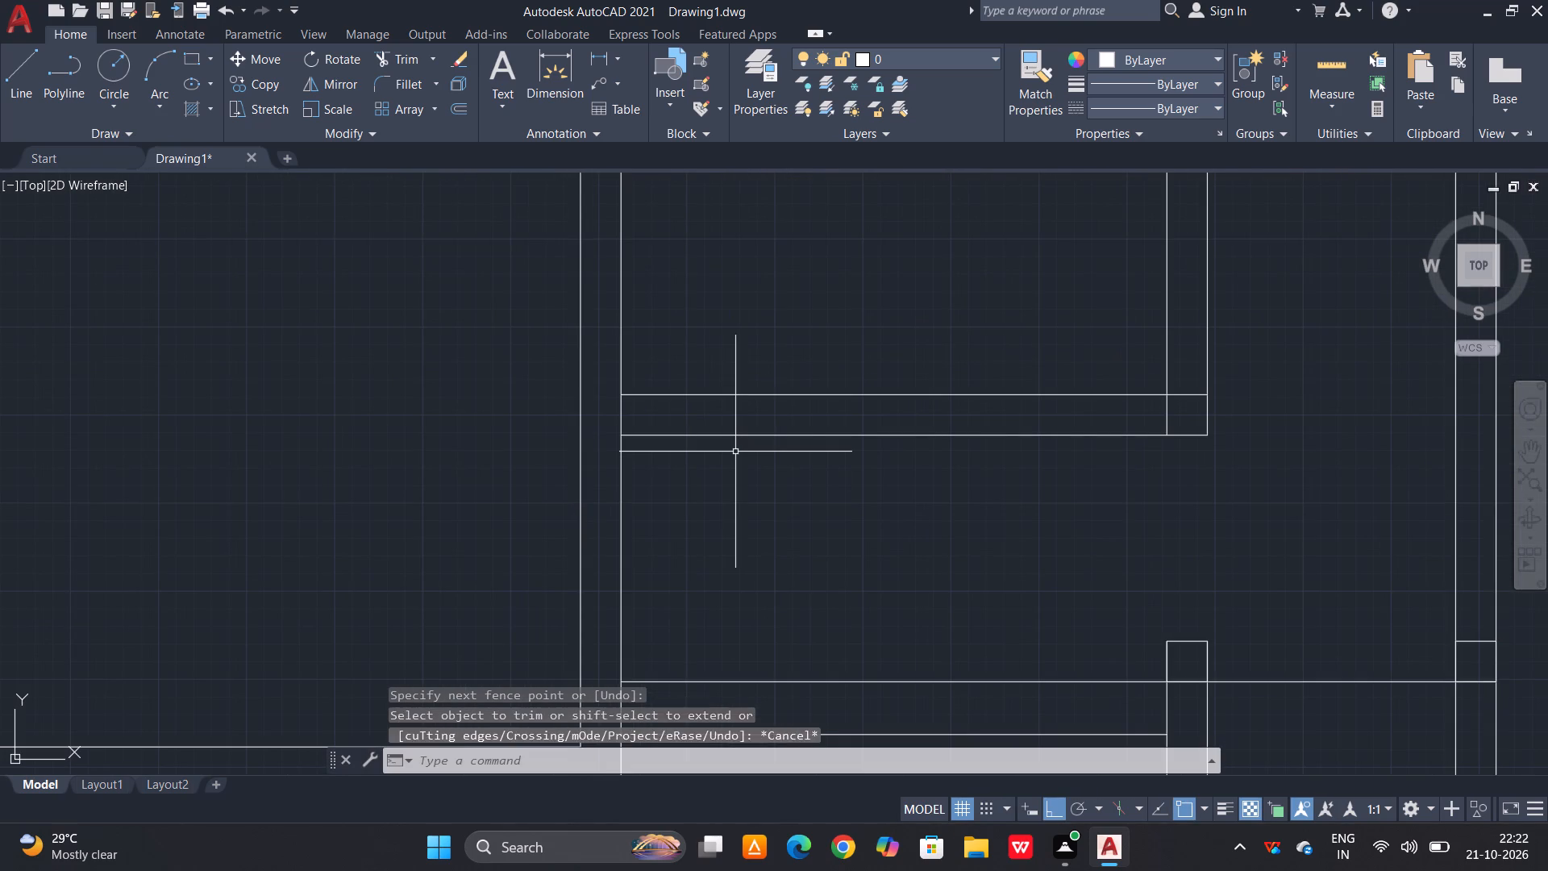
key(Escape)
Extend the horizontal partition's lower line to the outer line of the small room's left wall.
text(ex)
key(space)
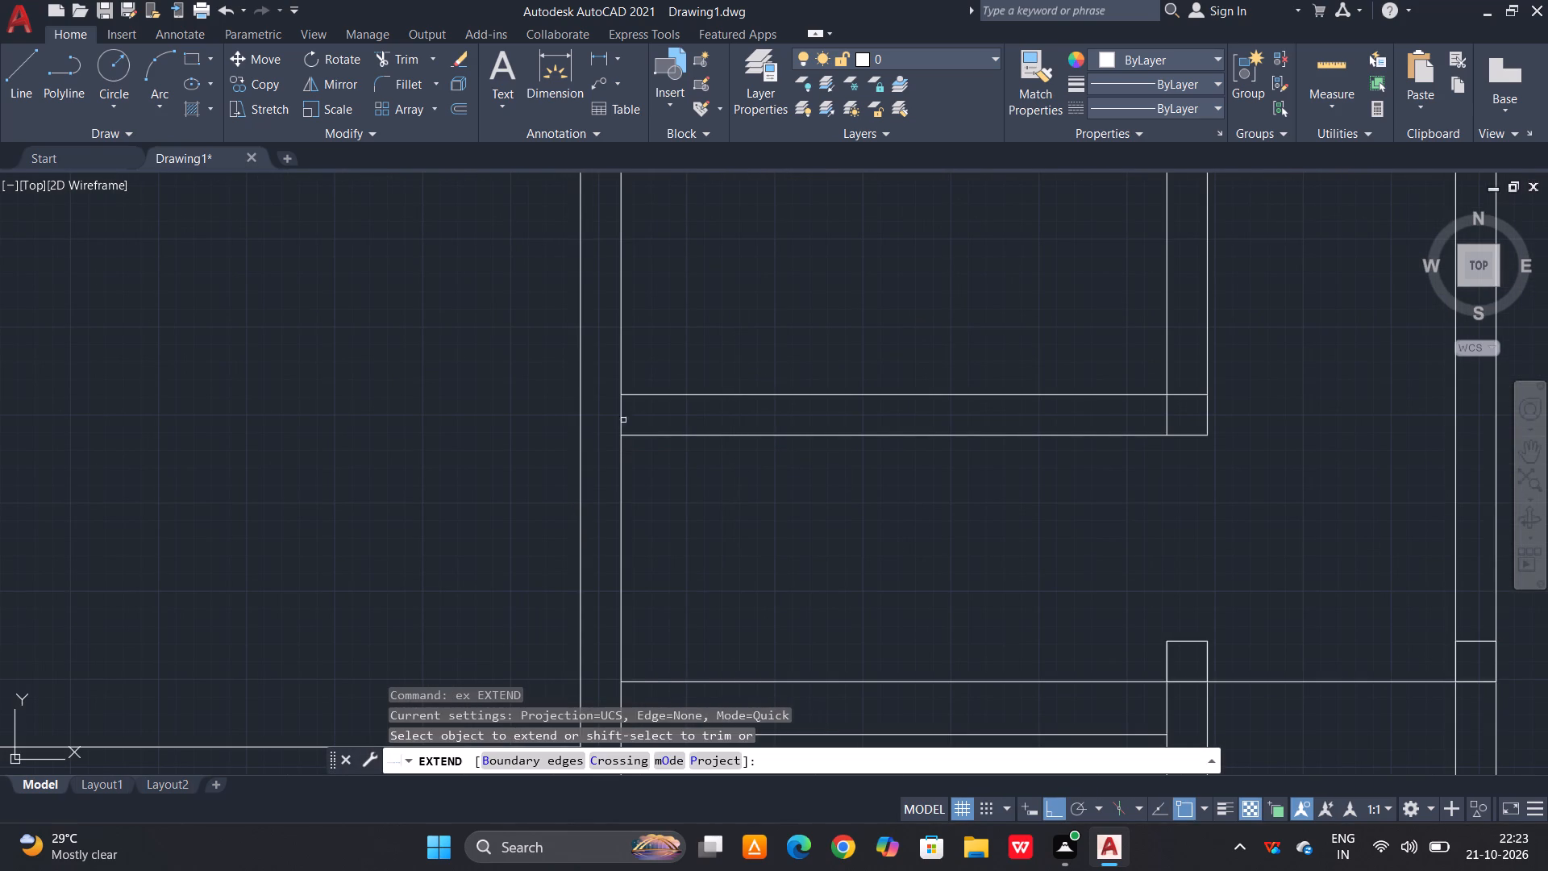
click(641, 435)
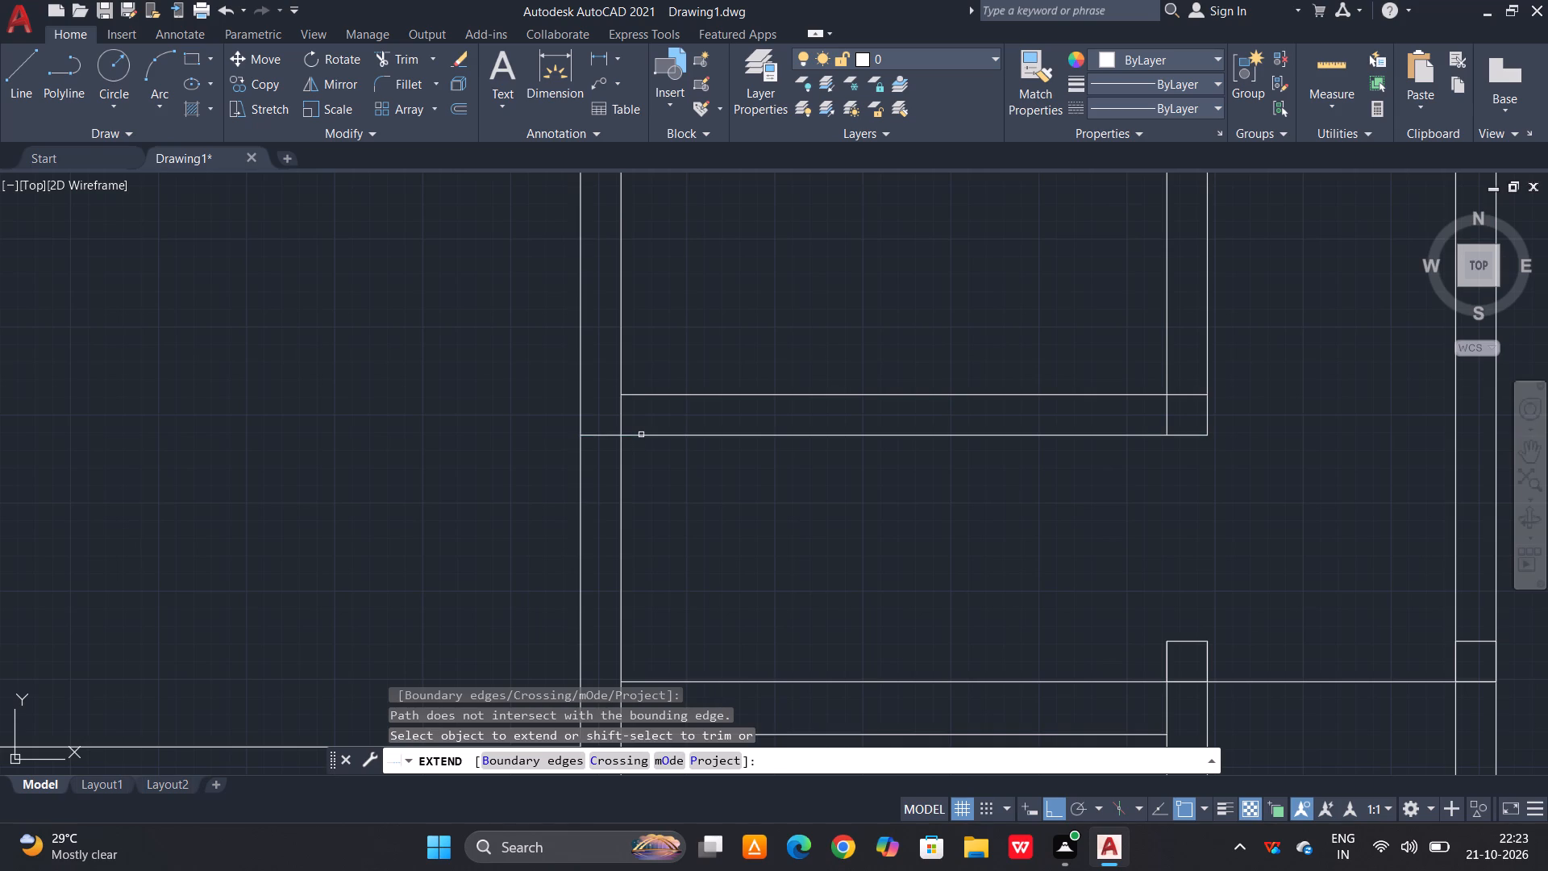
key(Escape)
Offset the horizontal partition's lower line 100 cm downward.
text(o 11)
key(BackSpace)
text(00)
key(space)
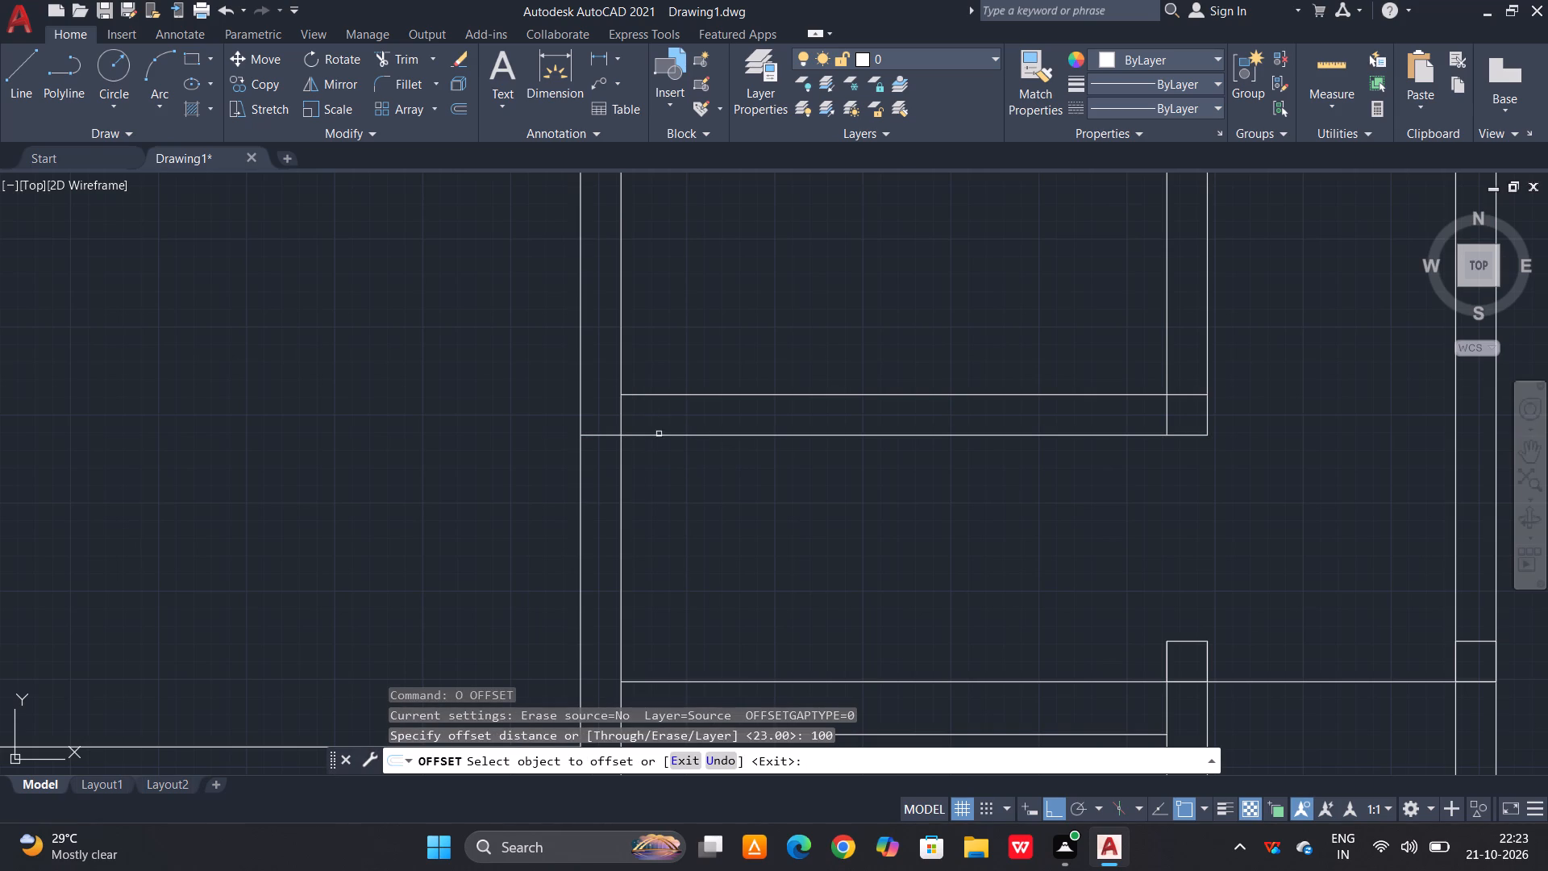
click(680, 437)
click(668, 498)
middle_drag(672, 514, 759, 448)
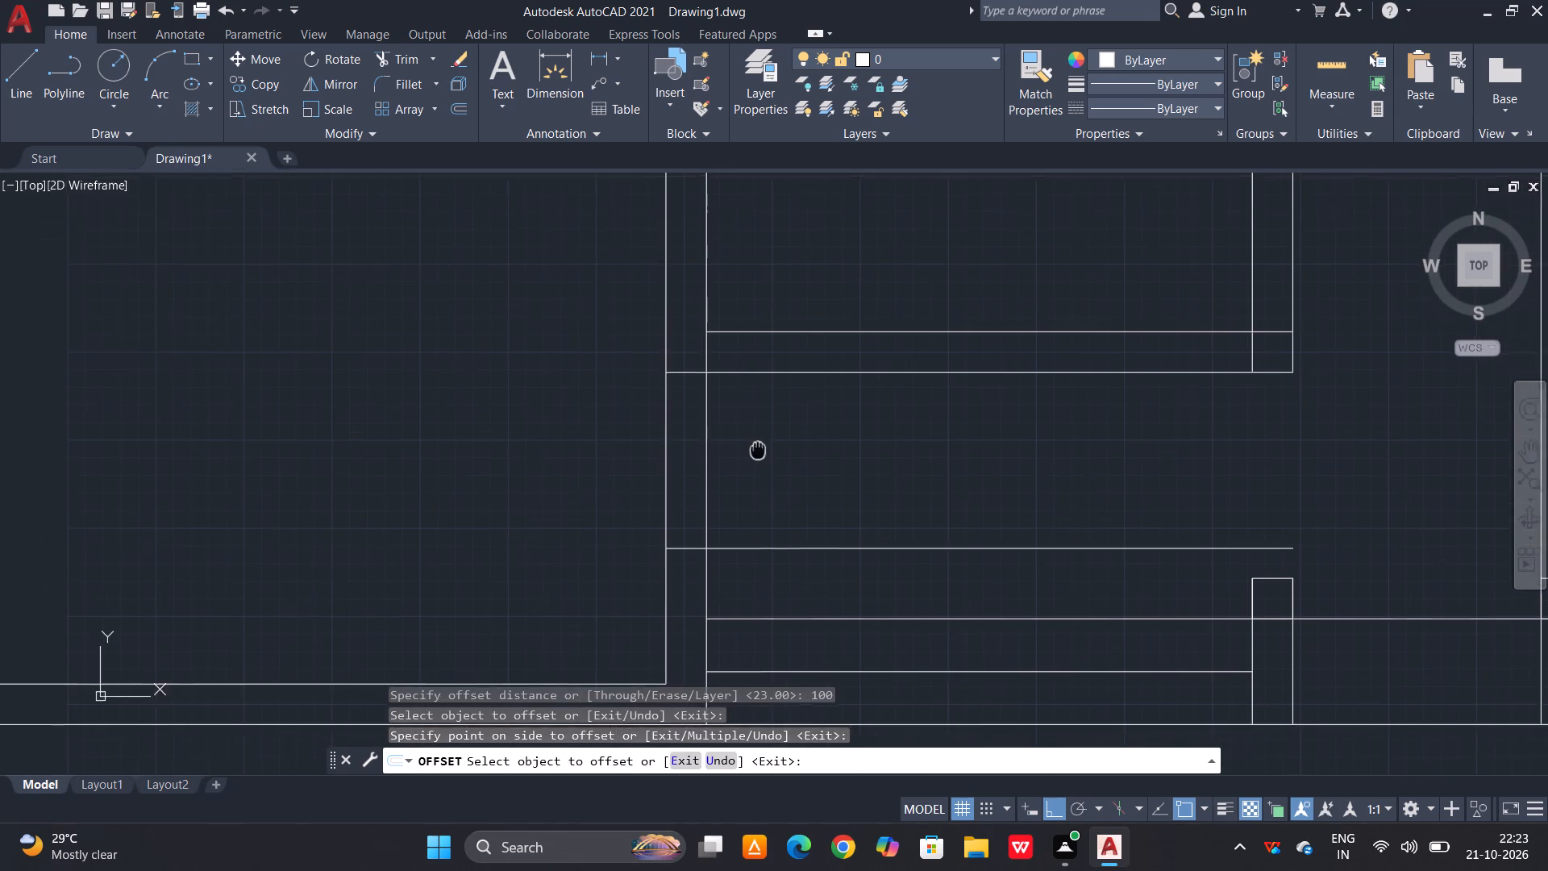
middle_drag(759, 448, 765, 440)
key(Escape)
Trim the left wall between the two lines to form a 100 cm opening, and remove the offset line beyond the wall.
key(r)
key(Escape)
key(t)
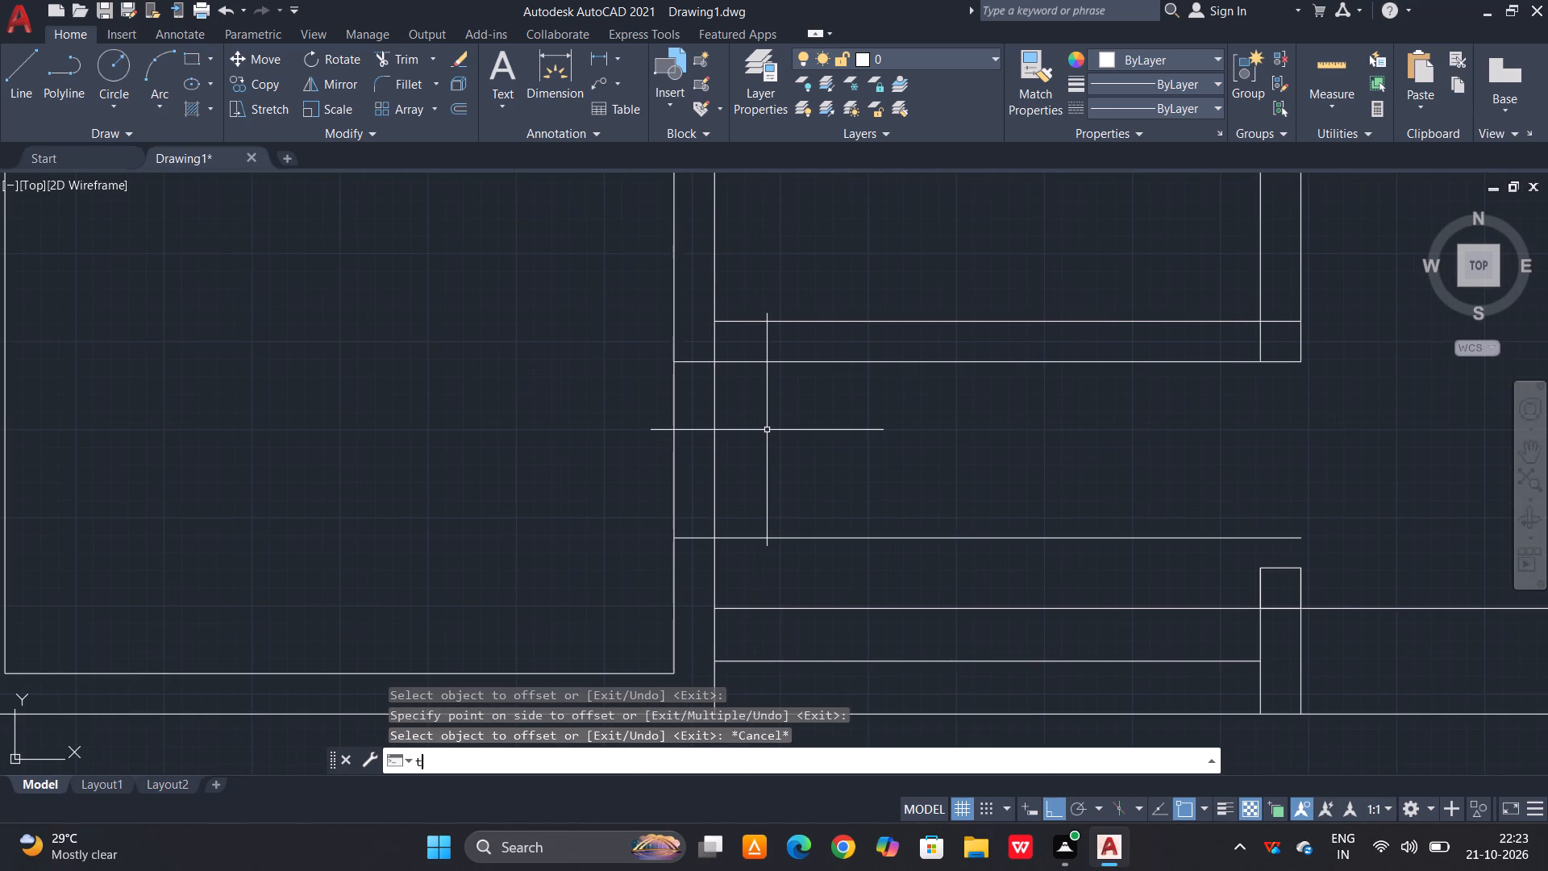
key(r)
key(space)
key(space)
click(772, 419)
click(618, 466)
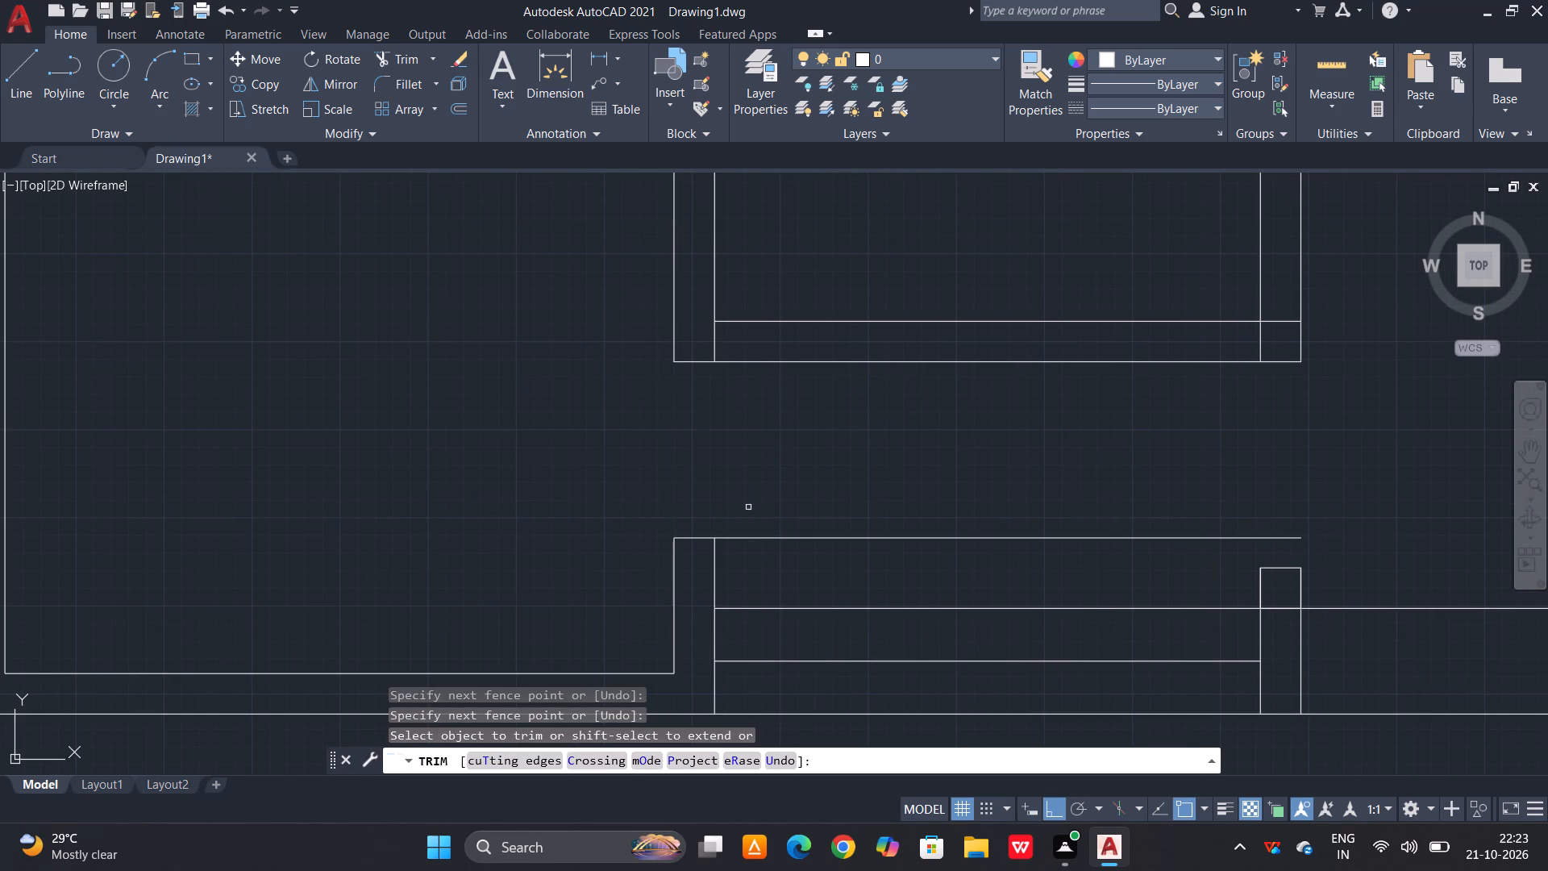
click(758, 540)
Trim the short inner vertical line ends crossing the horizontal wall at both lower corners of the small room.
scroll(773, 511, down, 3)
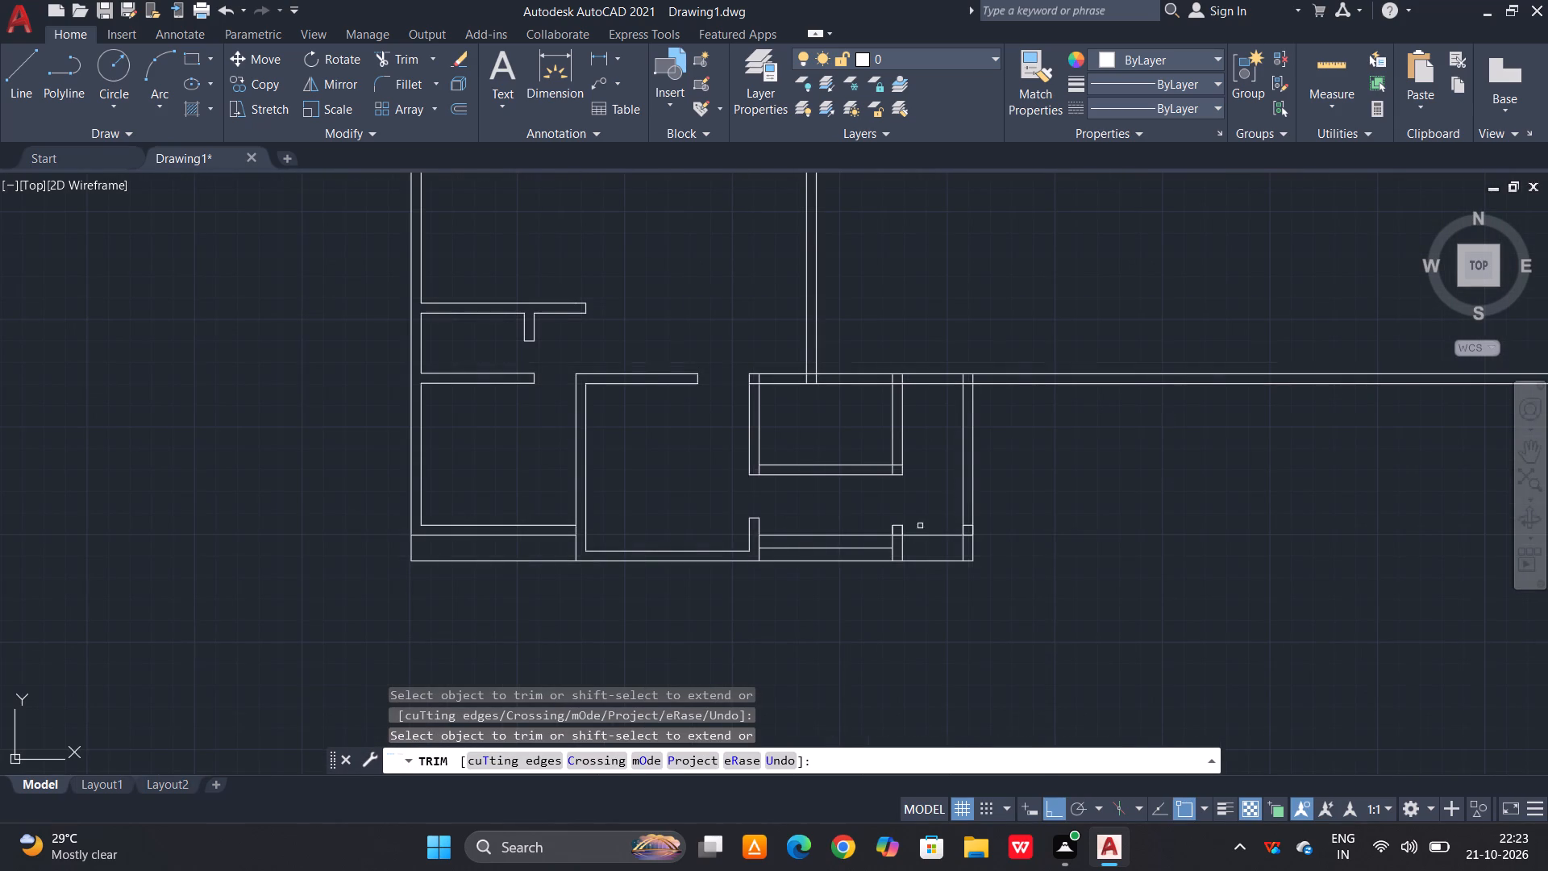
scroll(897, 546, up, 3)
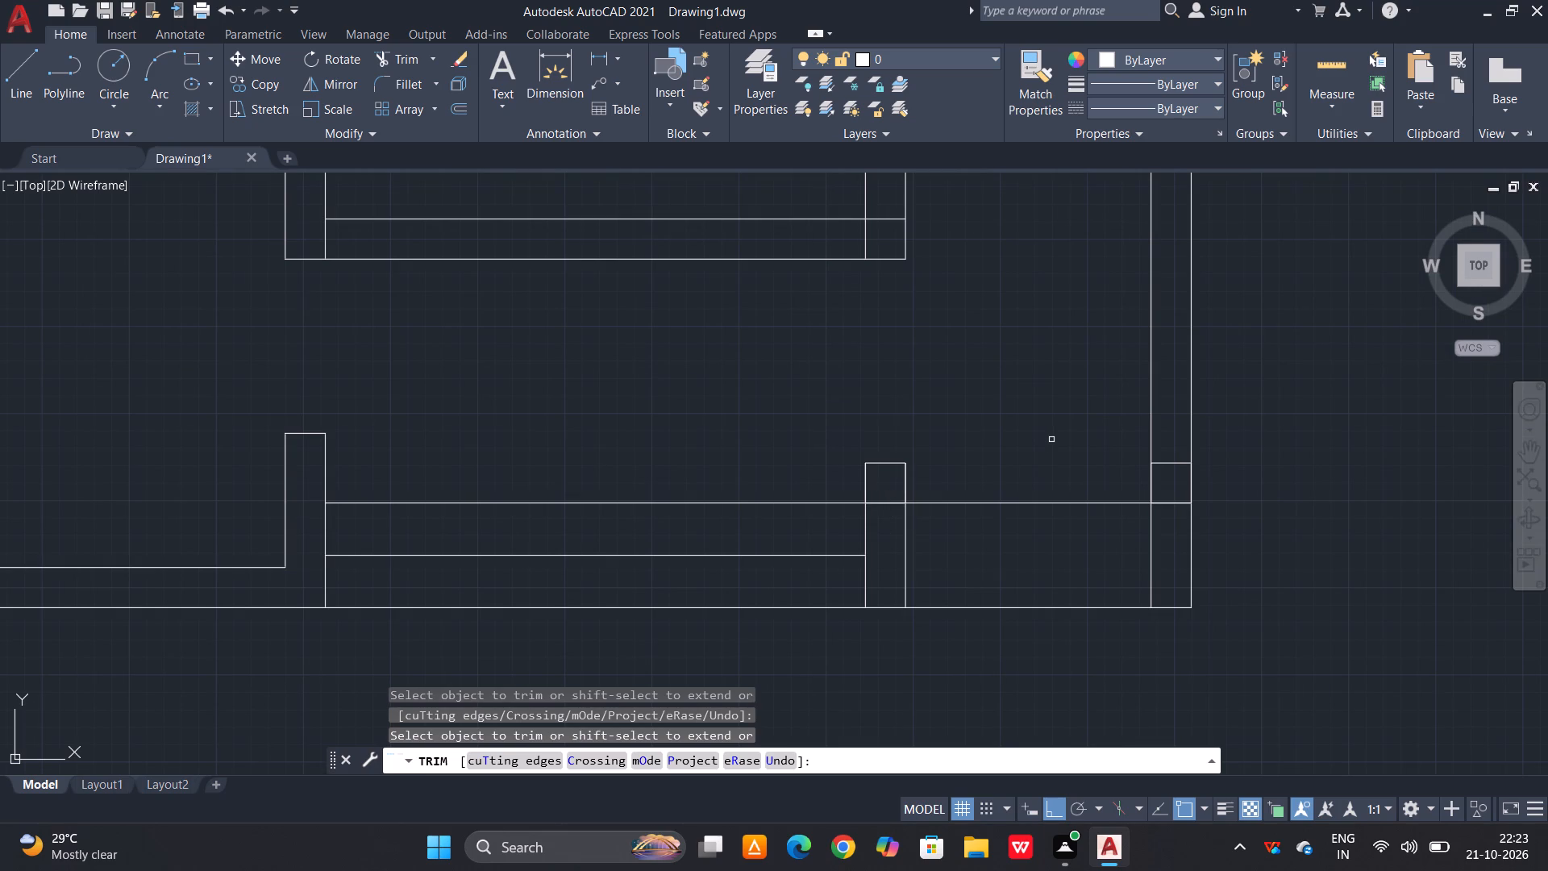
middle_drag(1051, 439, 1032, 531)
scroll(1027, 529, down, 1)
middle_drag(996, 501, 982, 564)
key(Escape)
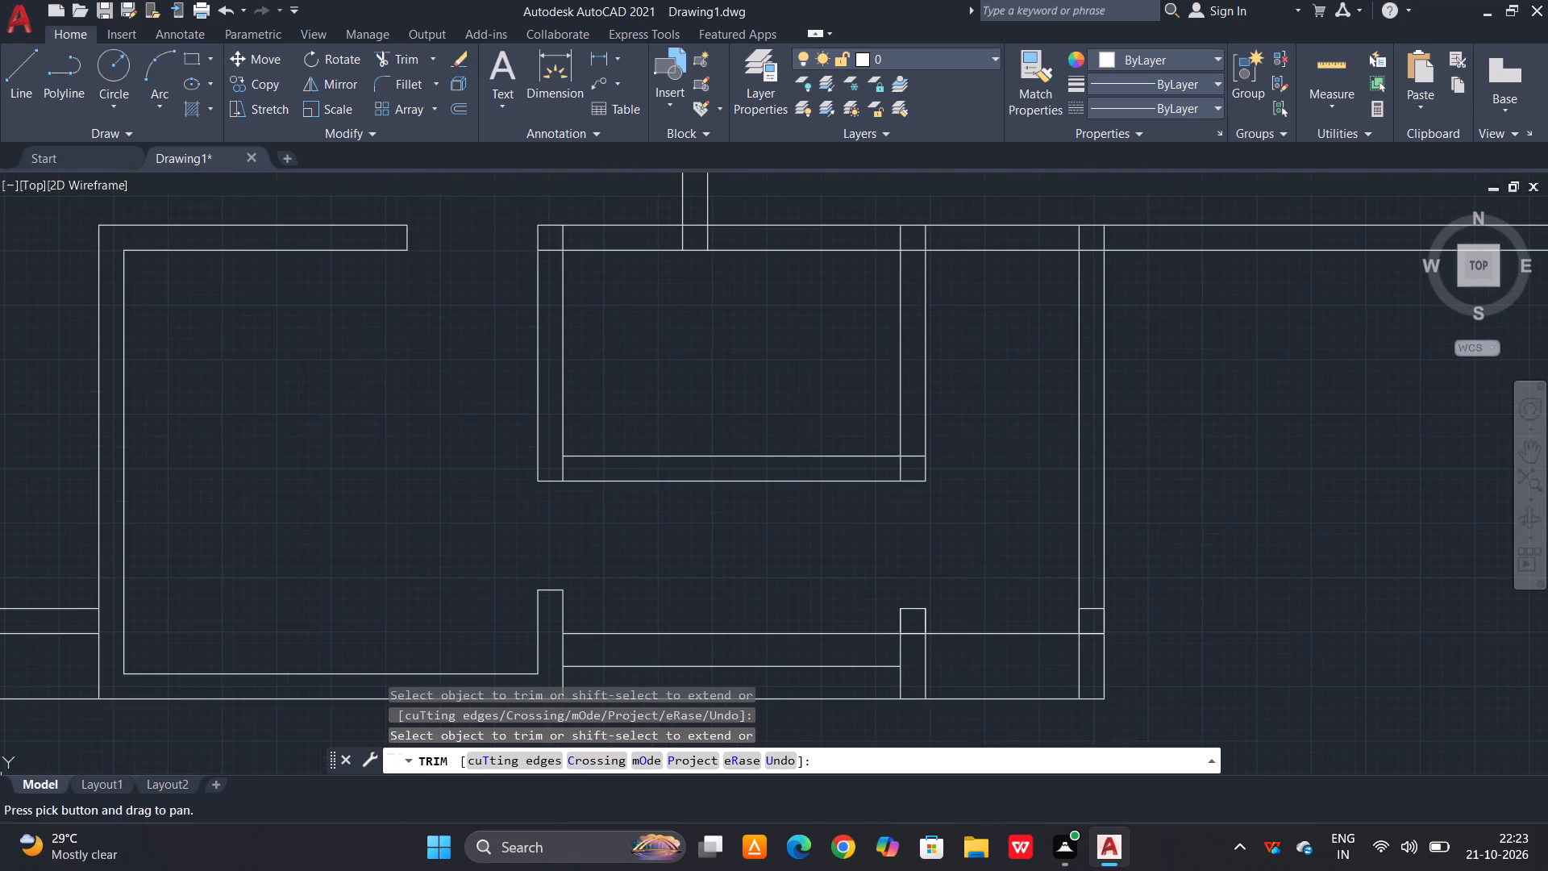
middle_drag(854, 481, 848, 521)
scroll(848, 523, up, 1)
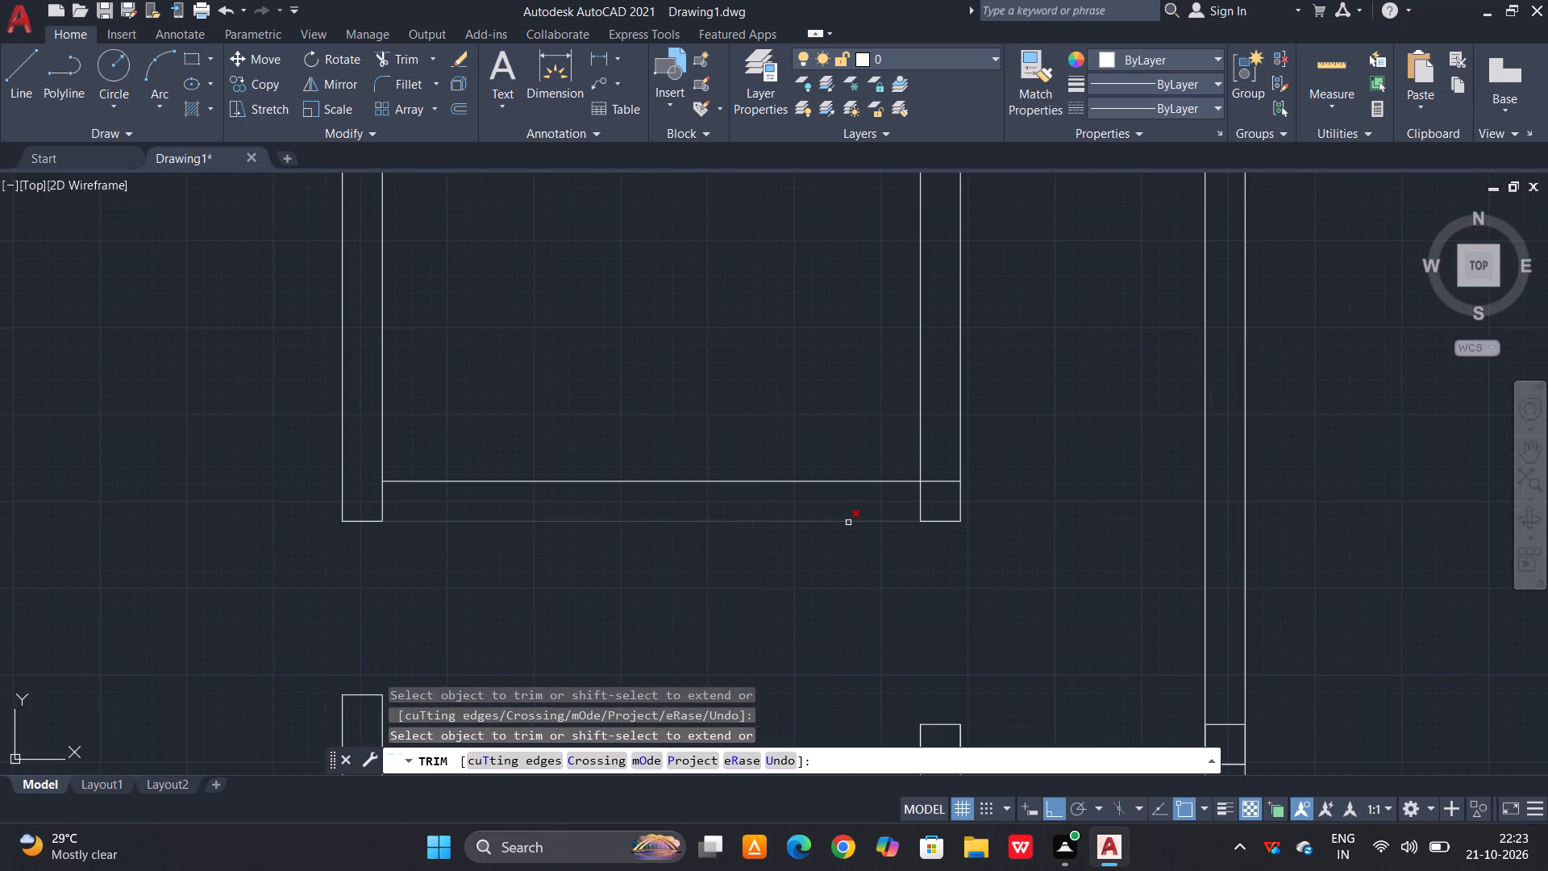
key(Escape)
text(tr)
key(space)
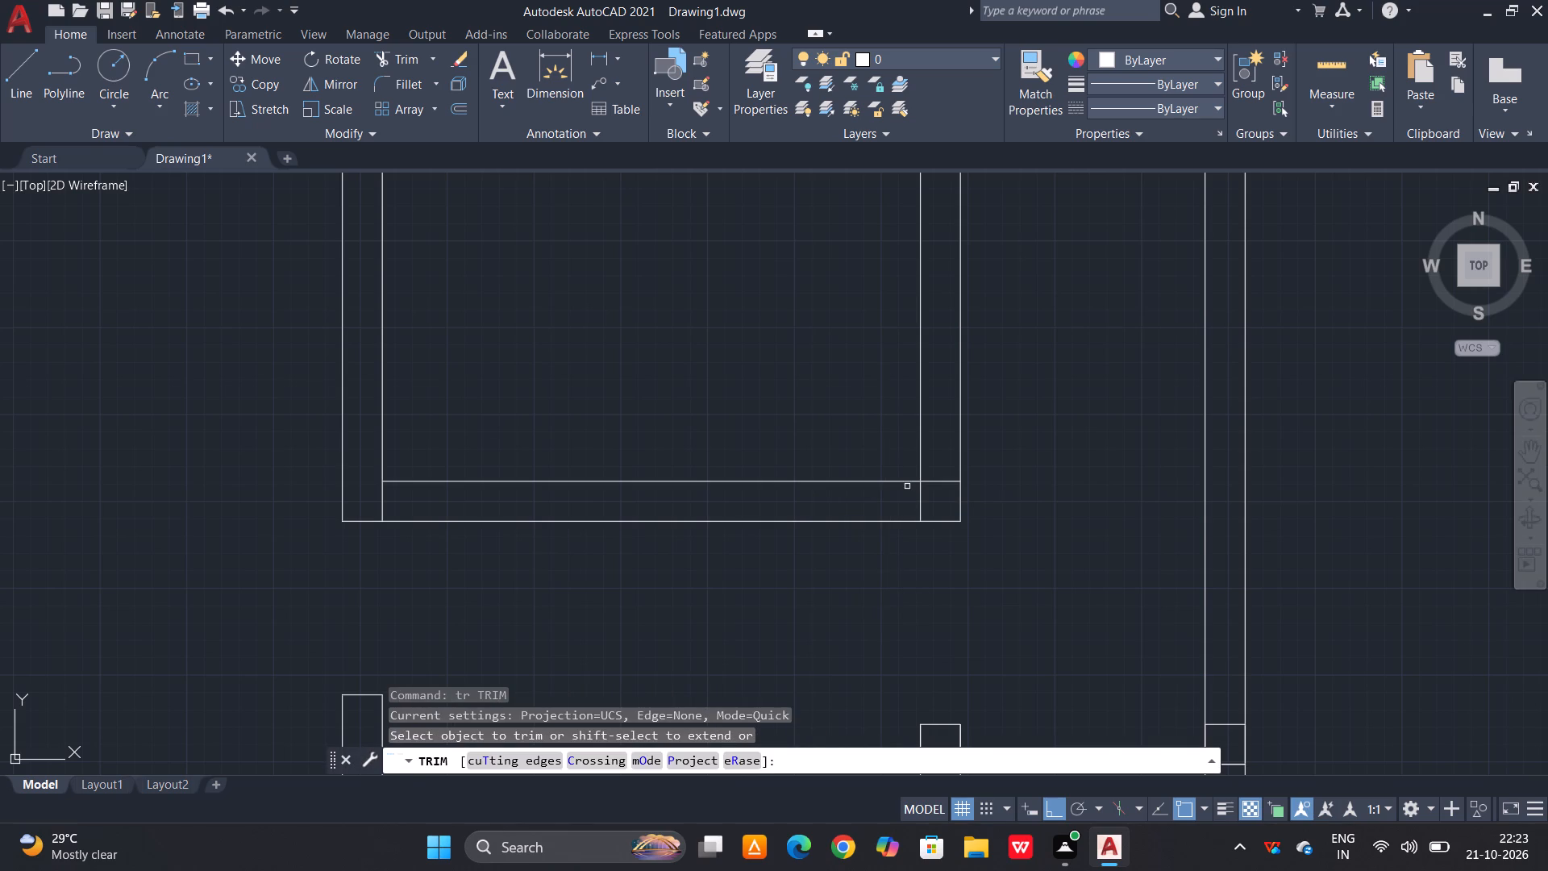
click(924, 497)
click(908, 502)
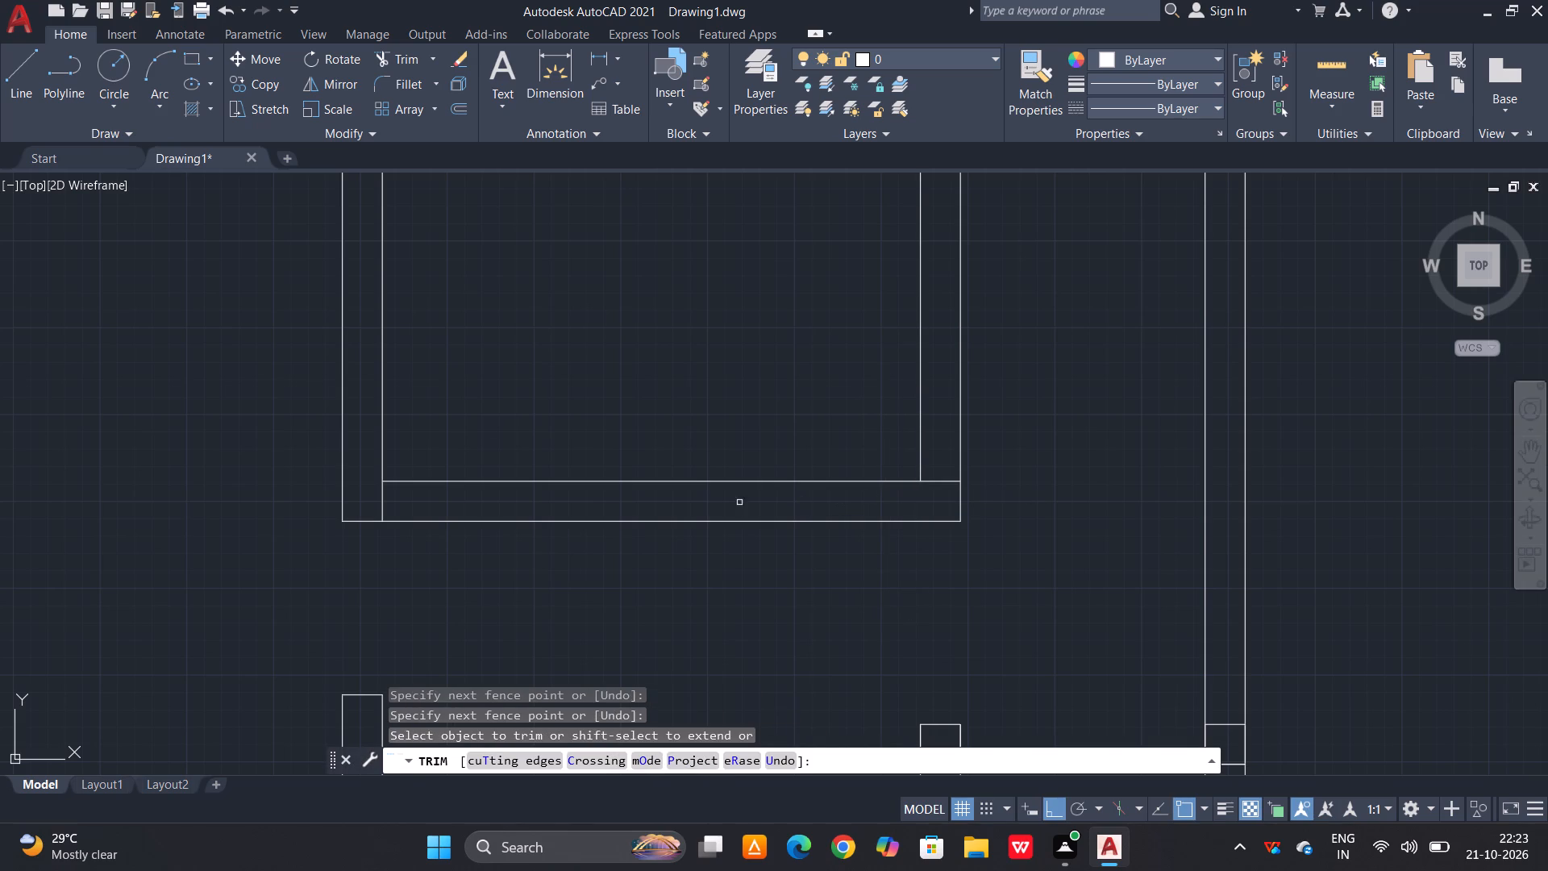
middle_drag(696, 506, 963, 598)
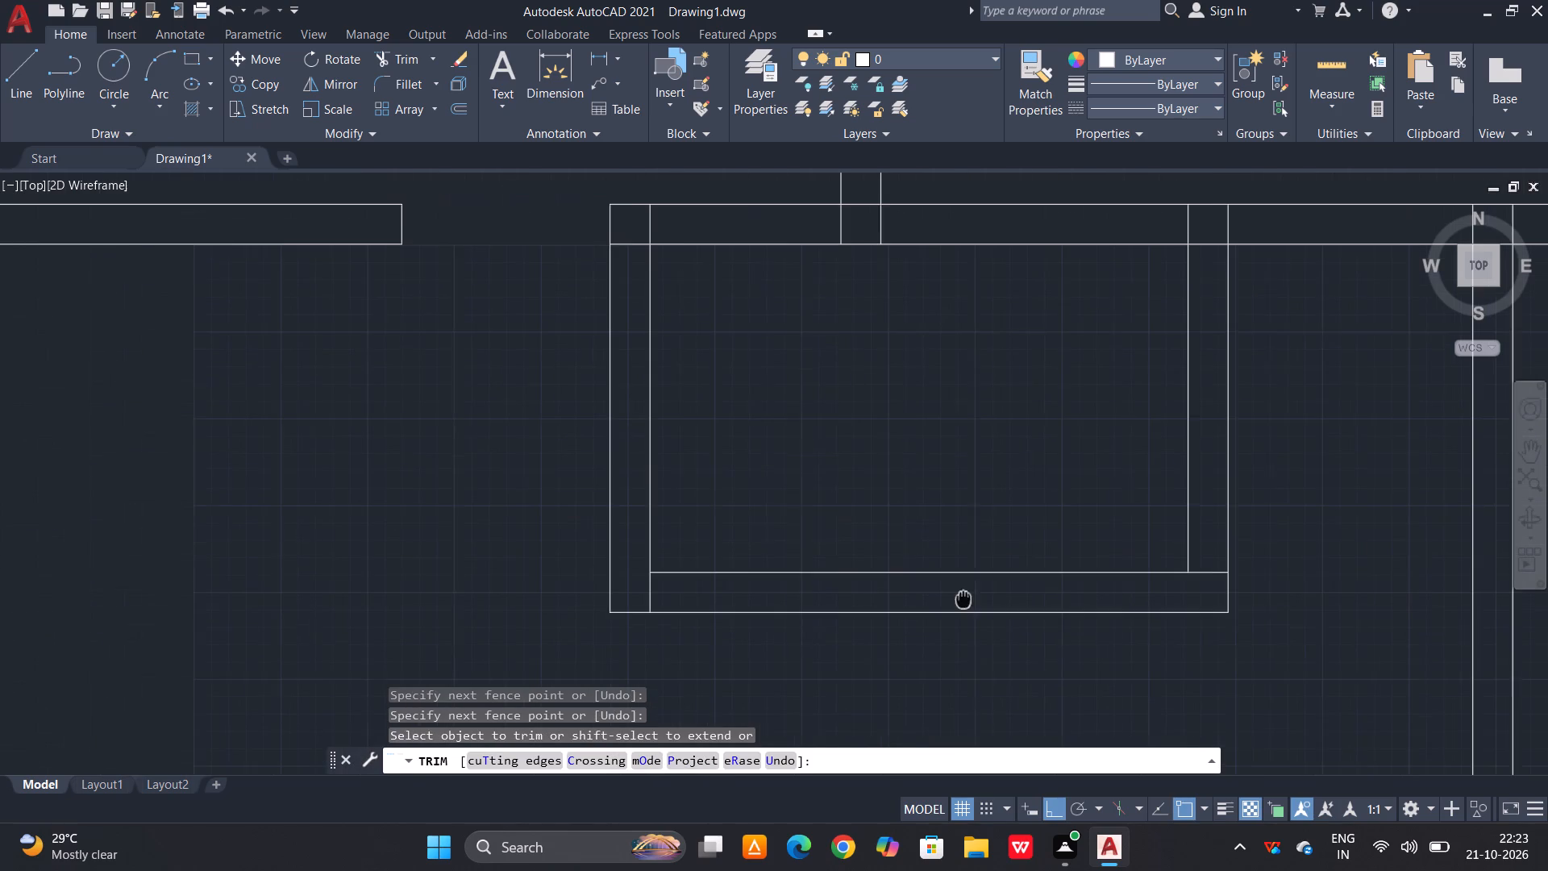
middle_drag(963, 598, 964, 598)
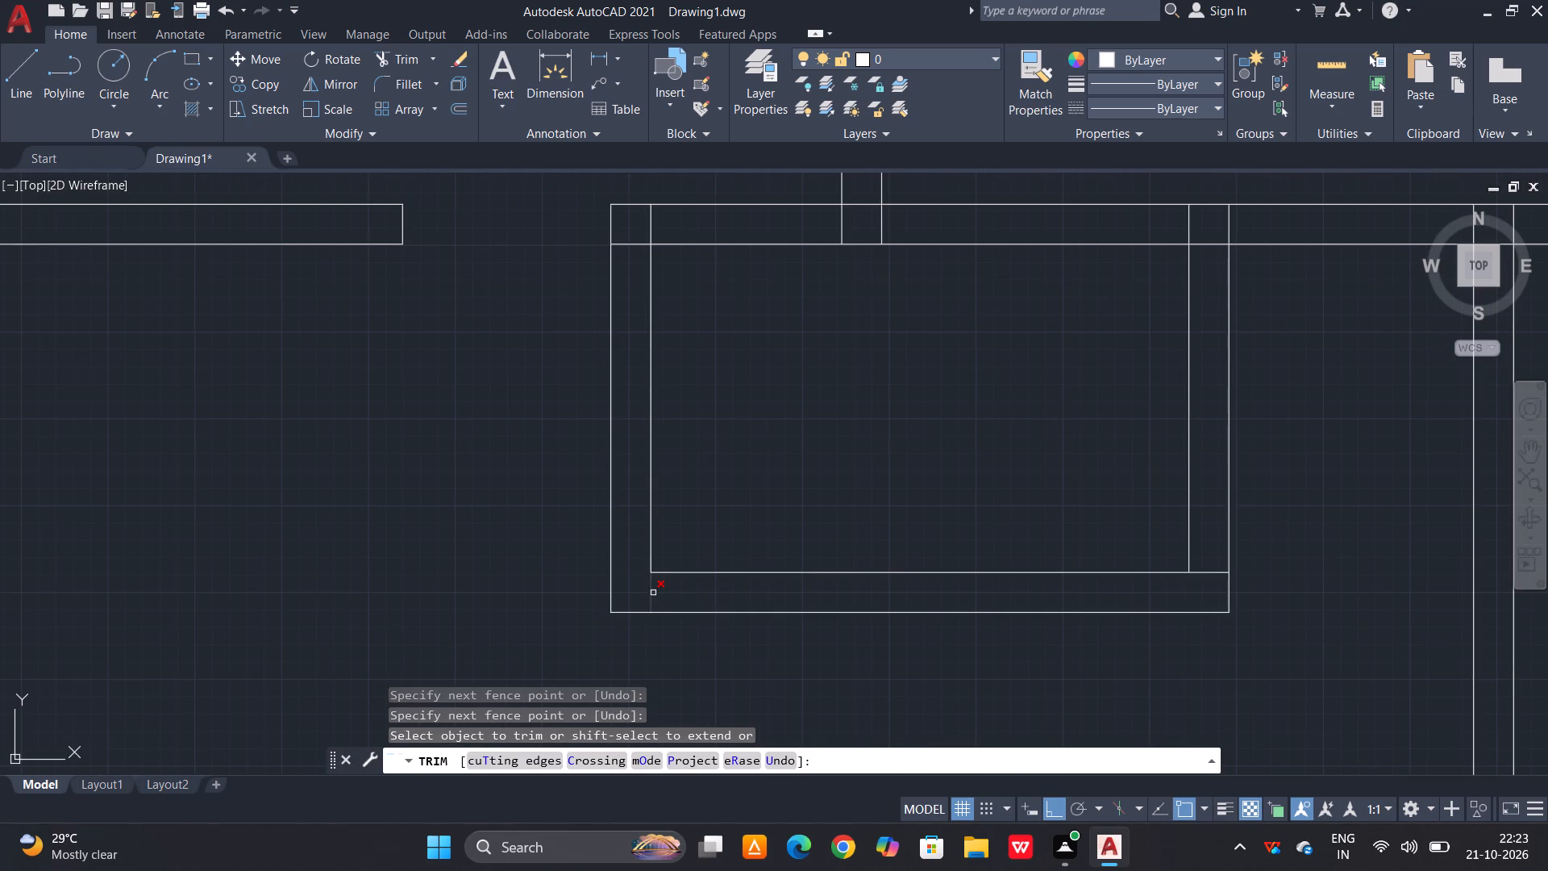
click(656, 592)
click(651, 596)
middle_drag(755, 456, 739, 606)
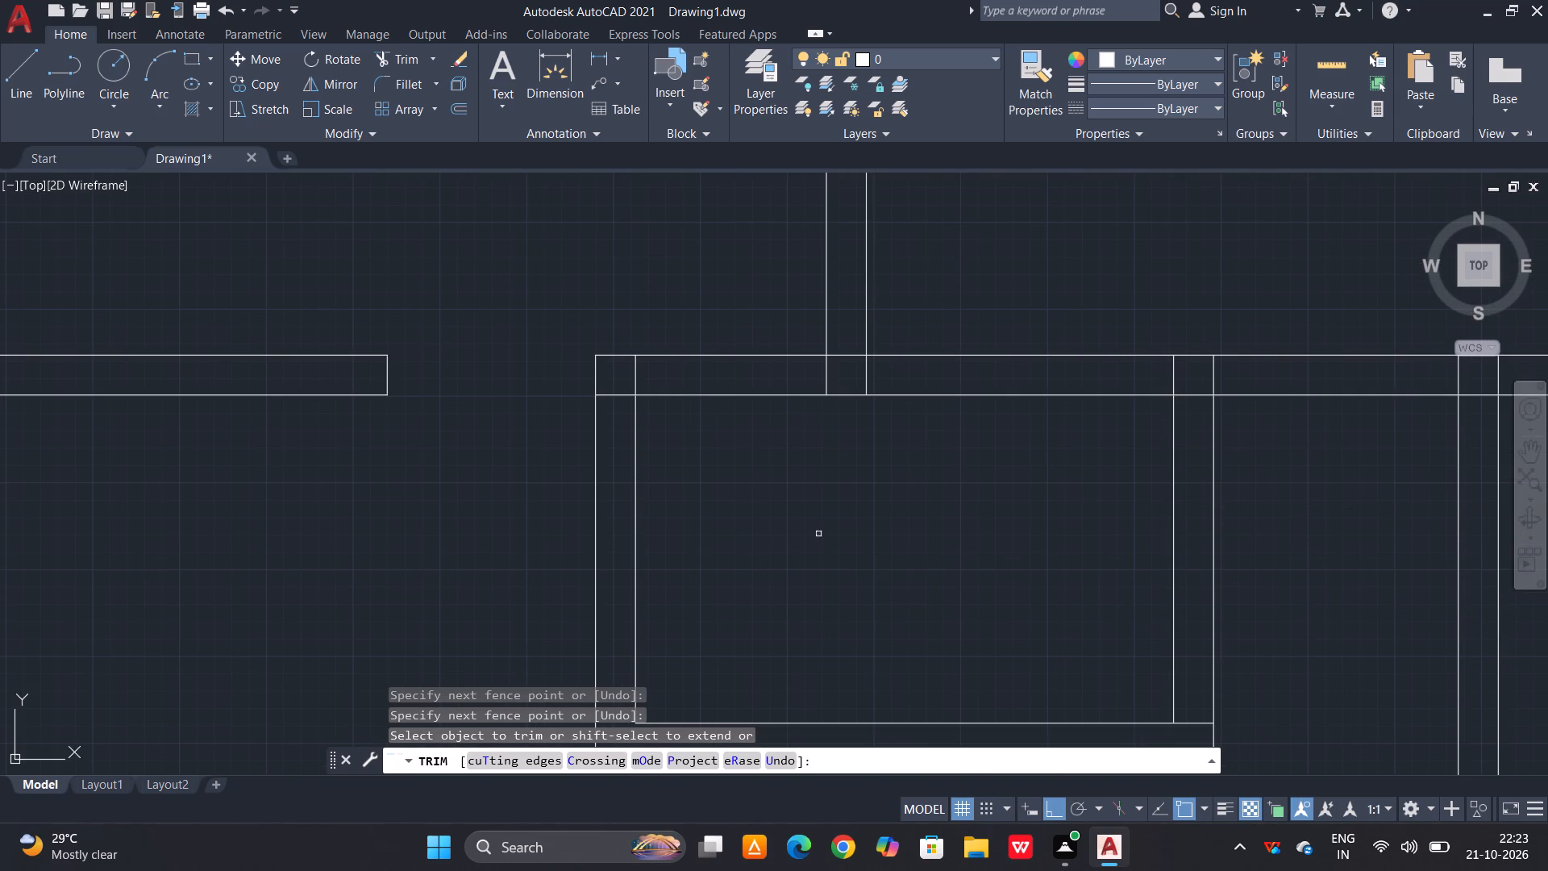
middle_drag(859, 520, 742, 603)
scroll(782, 579, down, 2)
scroll(1019, 511, down, 1)
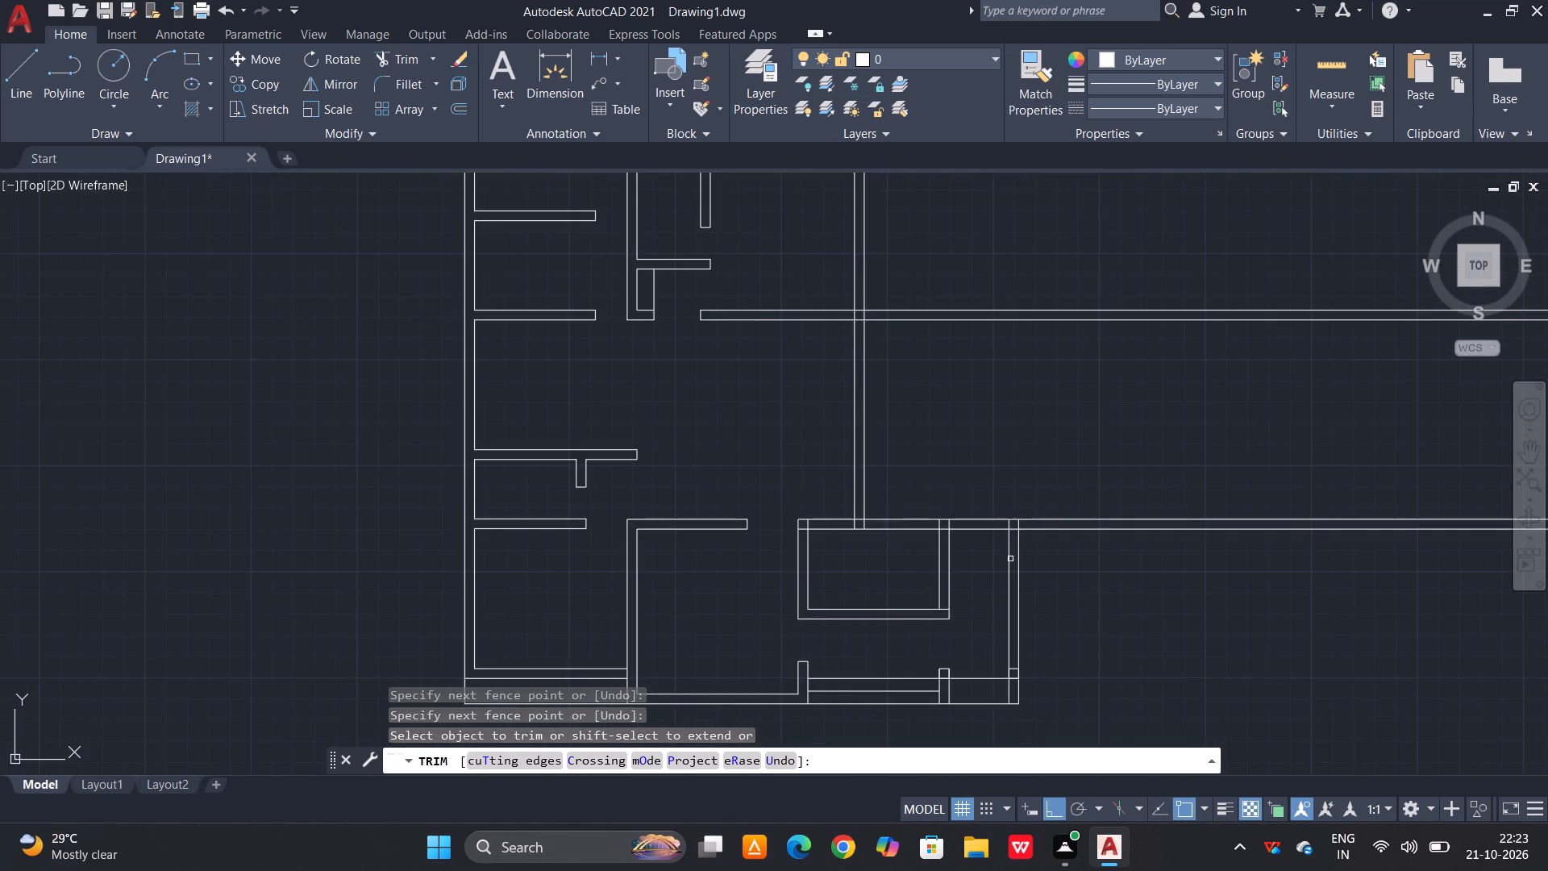
scroll(1007, 574, down, 1)
key(Escape)
key(Escape)
key(Escape)
Extend both lines of the right outer wall upward across the horizontal walls to the plan's top wall.
text(ex)
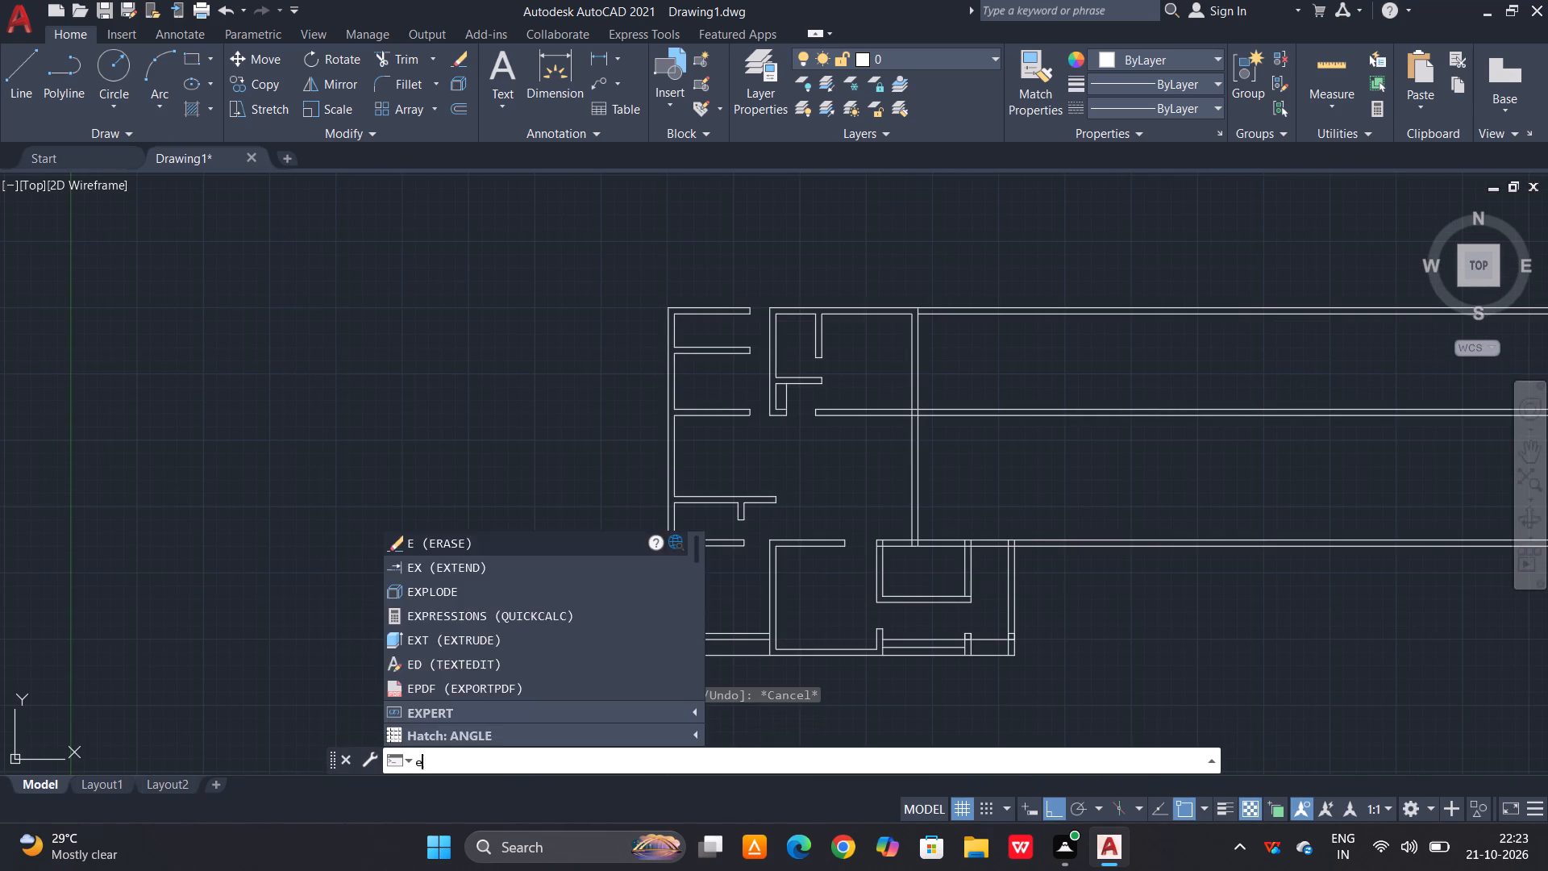
key(space)
key(space)
click(1061, 586)
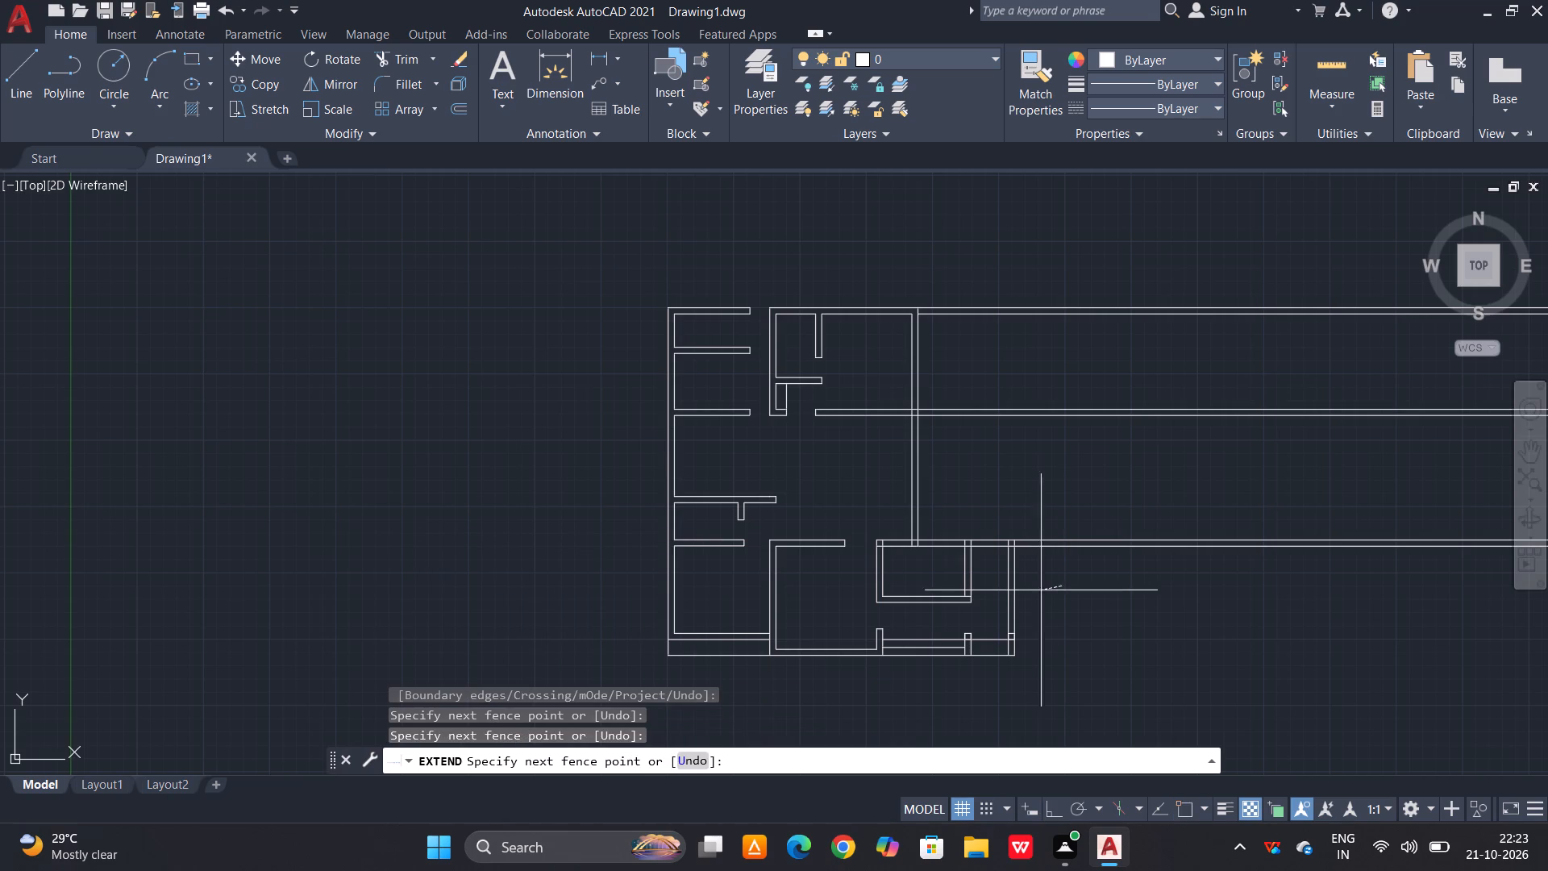
click(993, 601)
drag(1074, 469, 1067, 469)
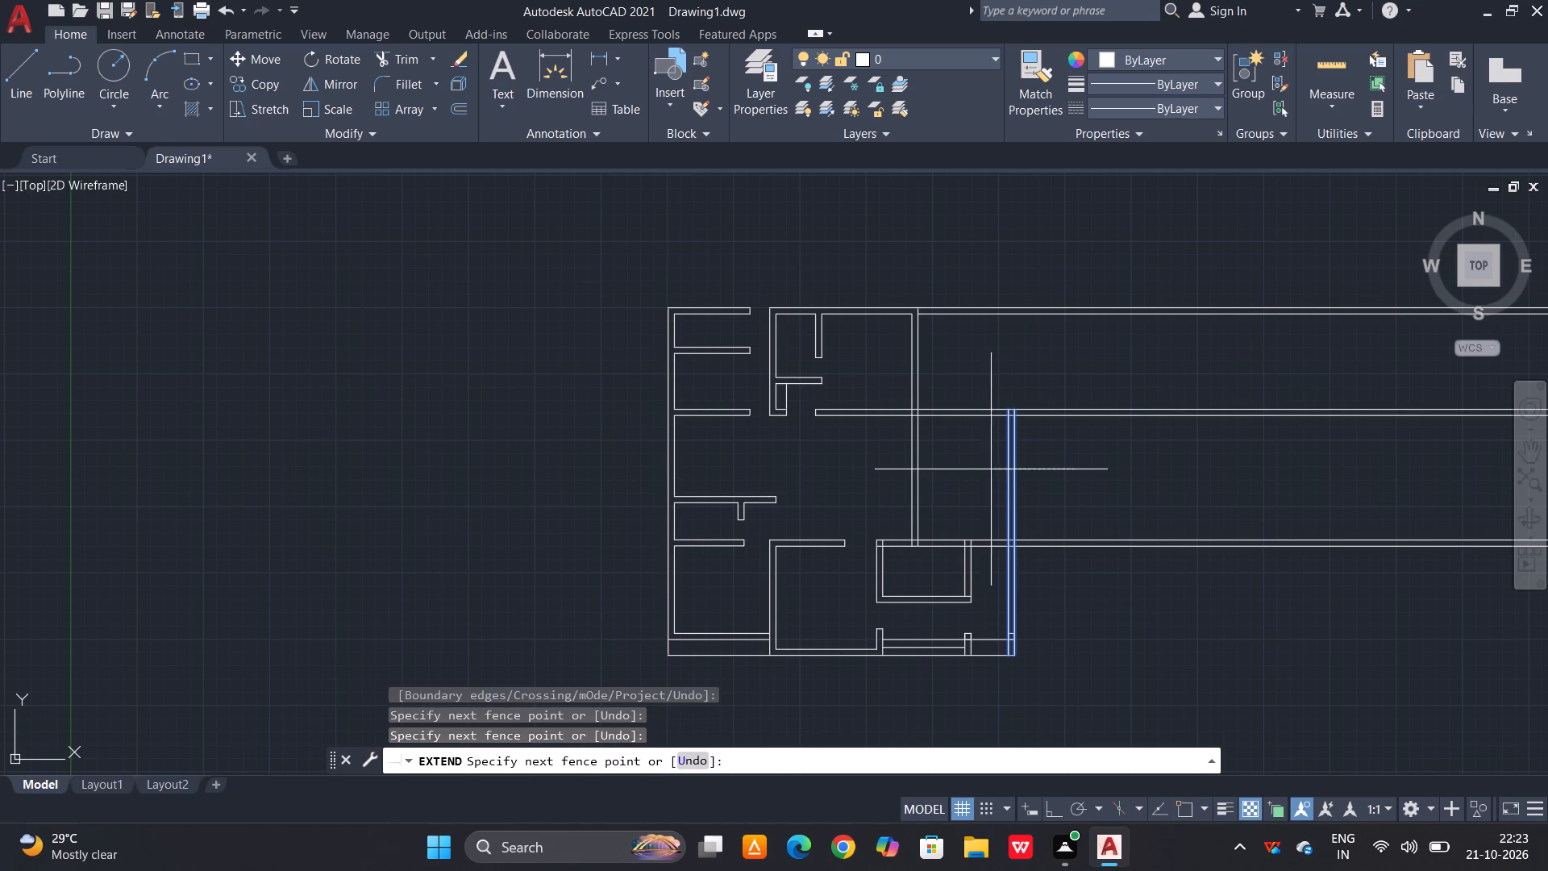
click(984, 469)
drag(1060, 435, 1048, 436)
click(982, 447)
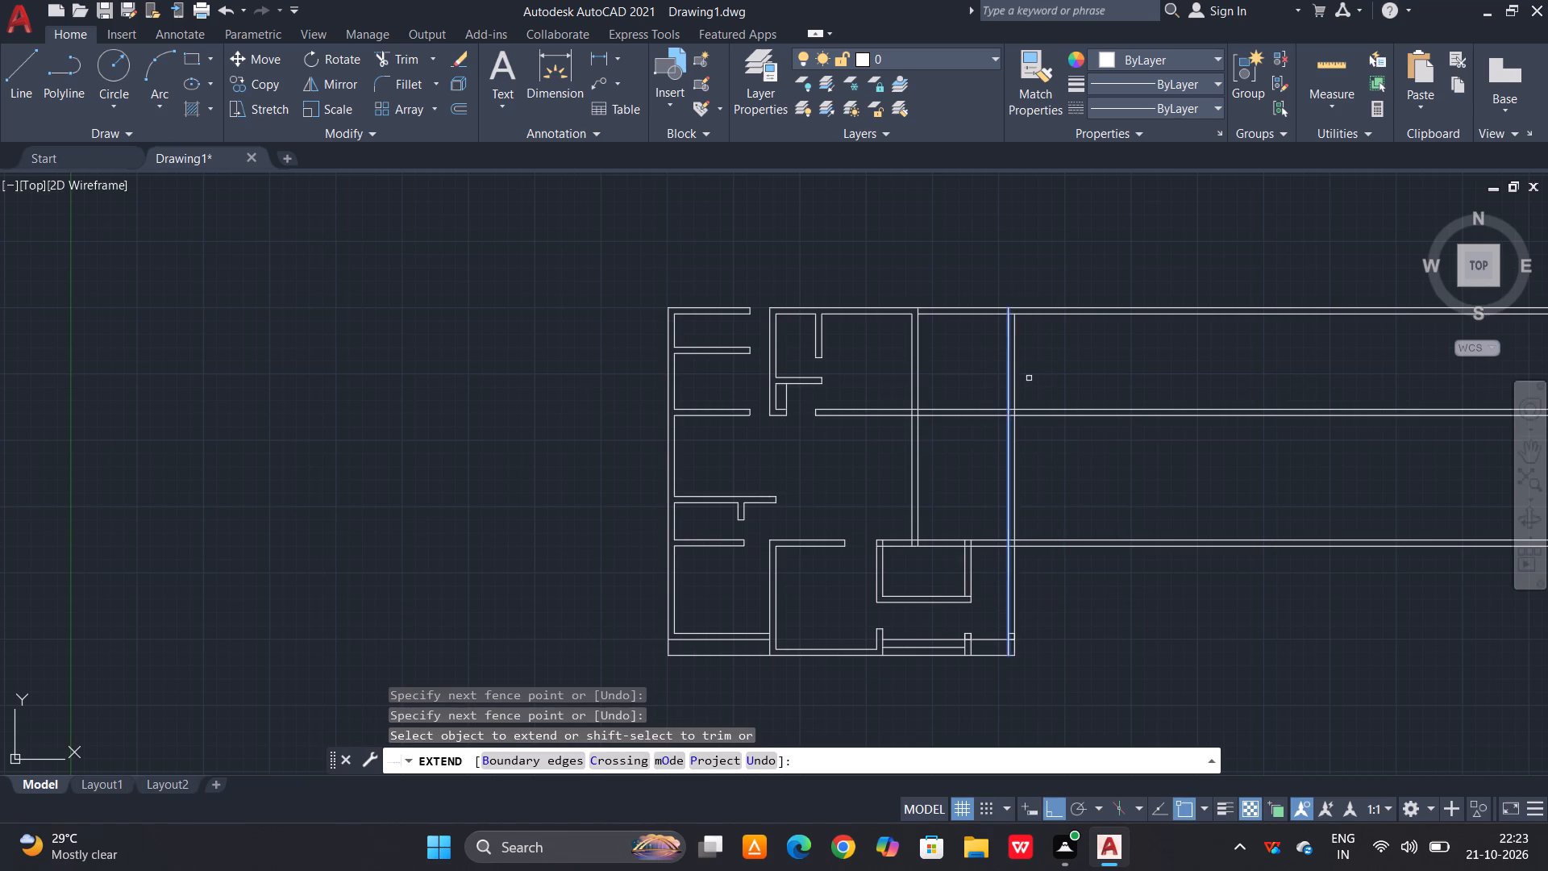
click(1036, 352)
click(975, 357)
key(Escape)
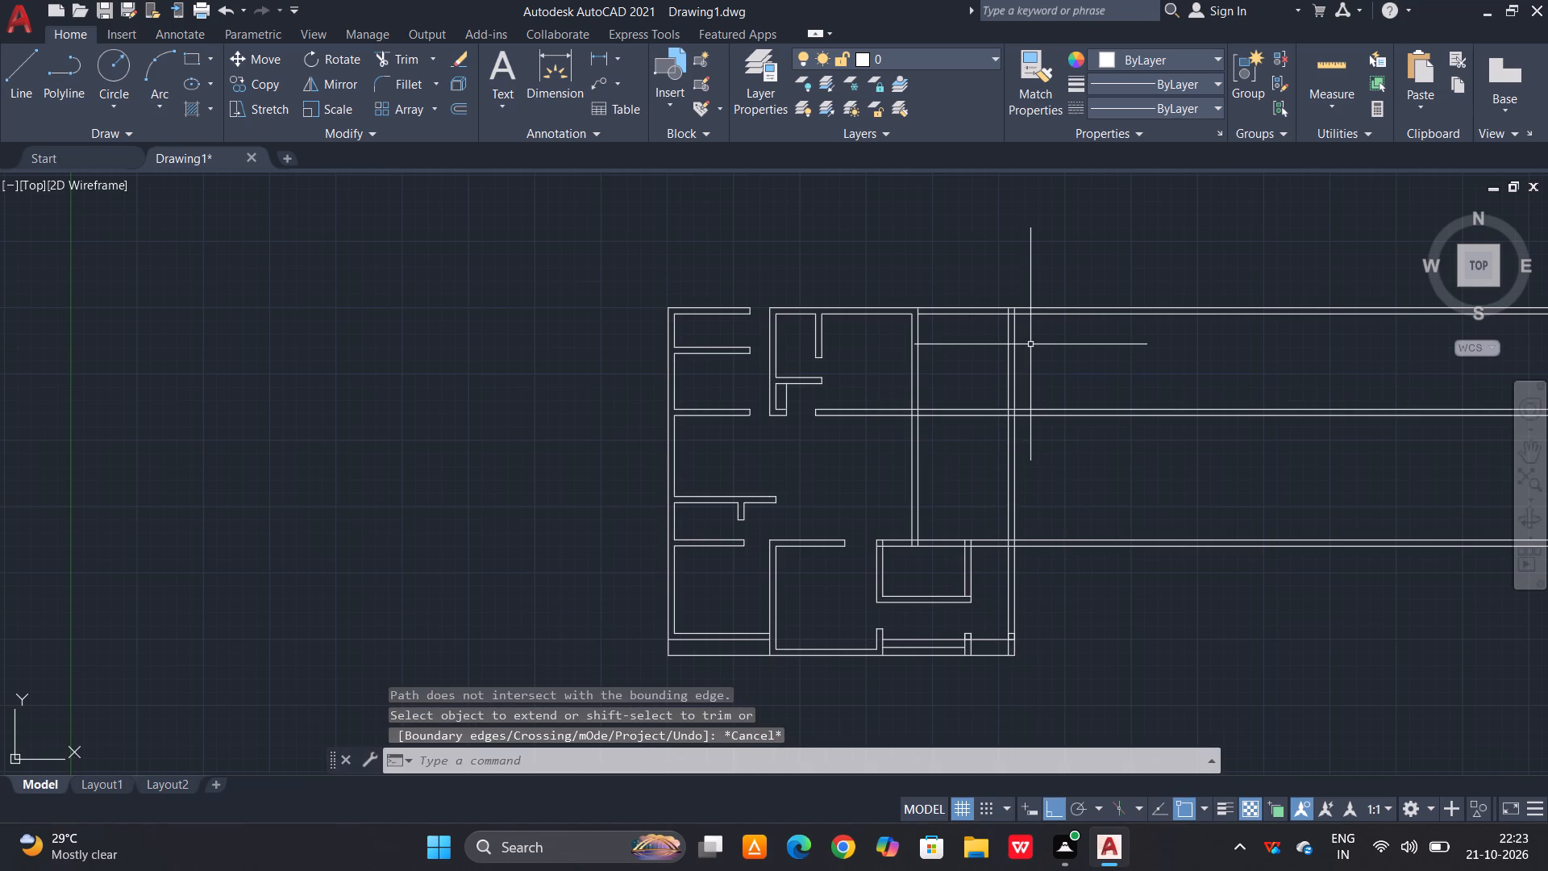
Trim the three pairs of horizontal wall lines that run past the right outer wall.
text(tr)
key(space)
key(space)
drag(1238, 238, 1234, 257)
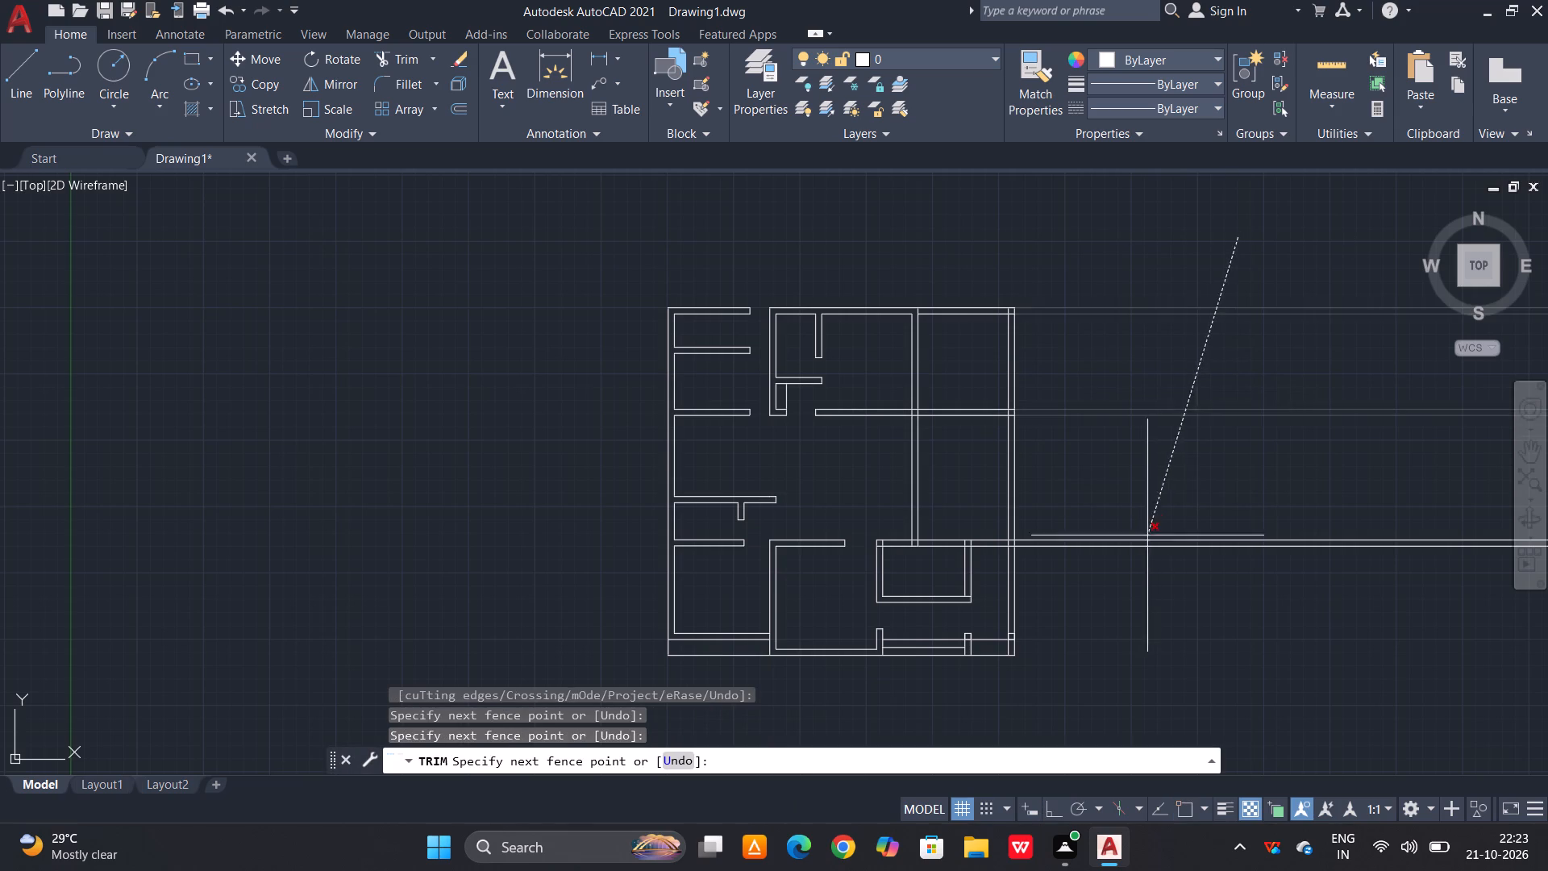
click(1132, 578)
scroll(1001, 557, up, 1)
key(Escape)
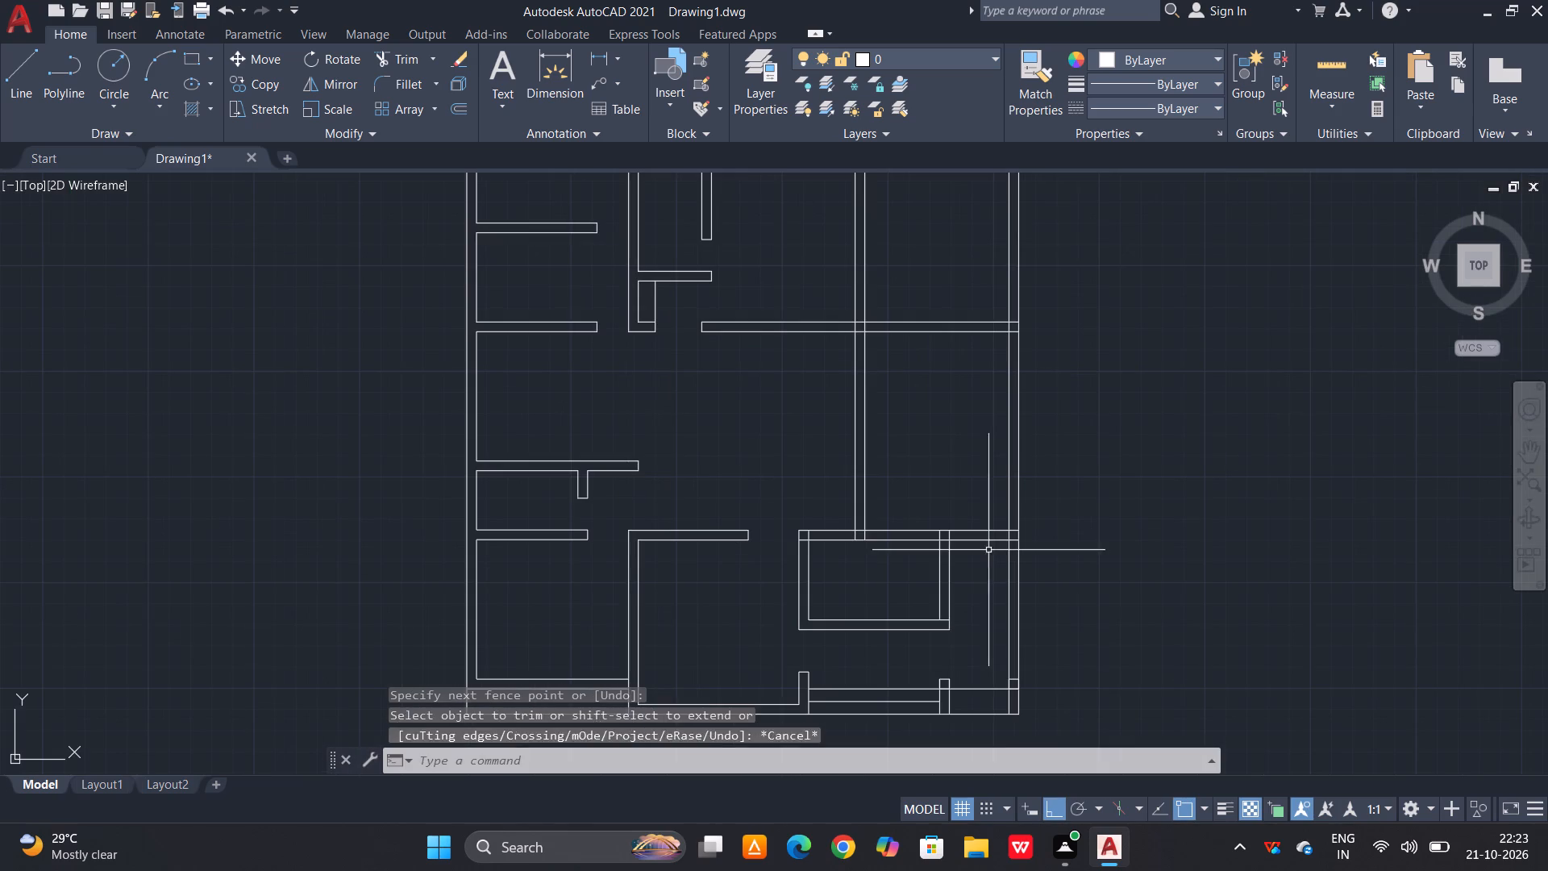
key(Escape)
Trim the middle horizontal wall's two lines between the long vertical interior wall and the right outer wall.
scroll(976, 556, up, 2)
middle_drag(997, 518, 974, 627)
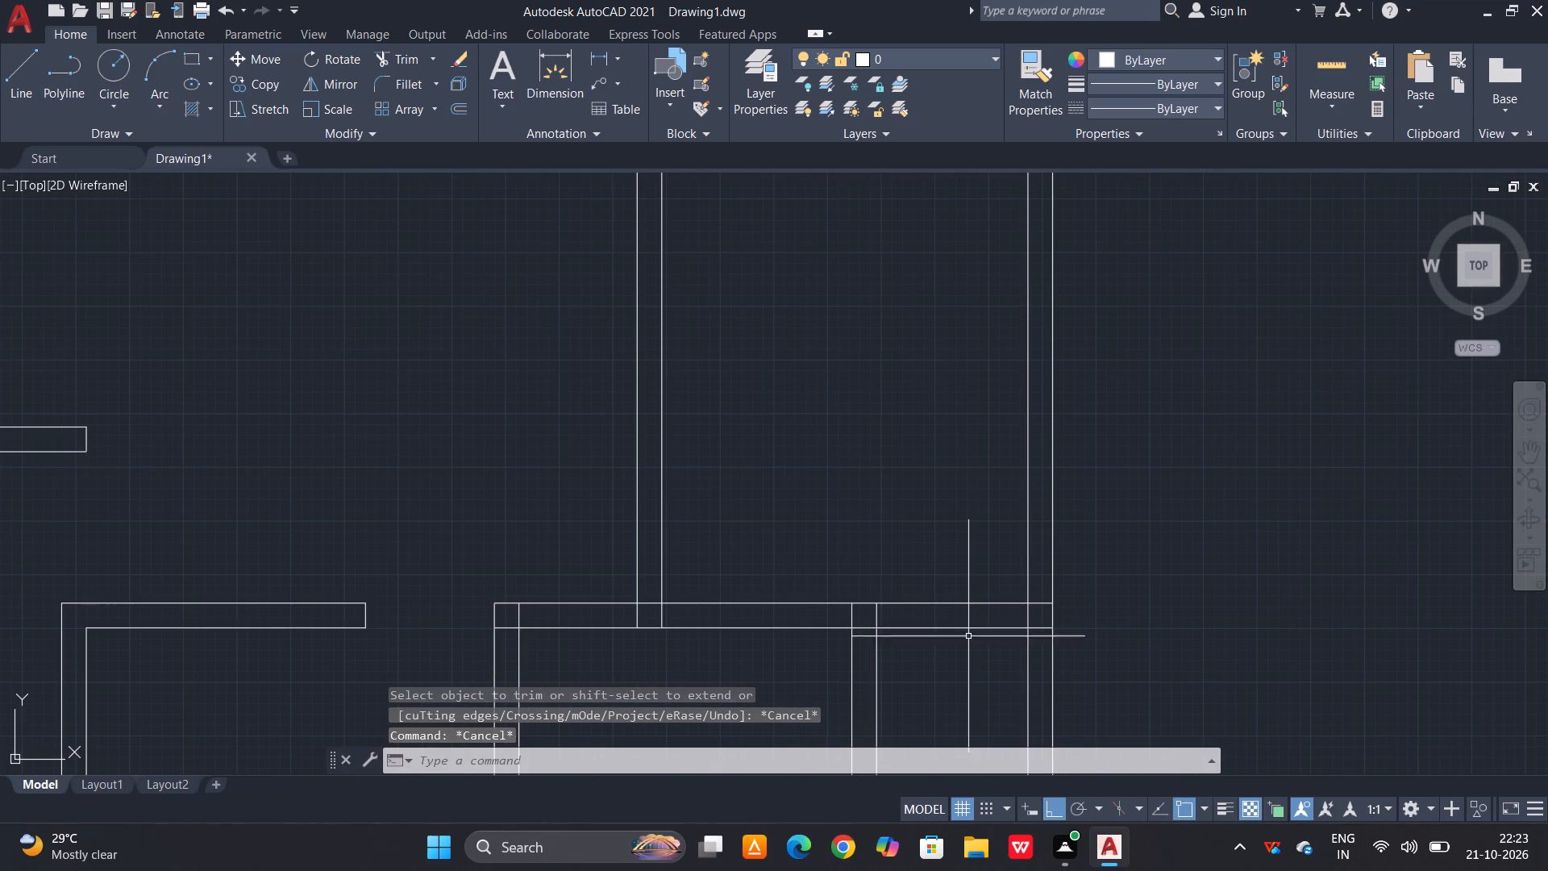
middle_drag(966, 623, 1074, 447)
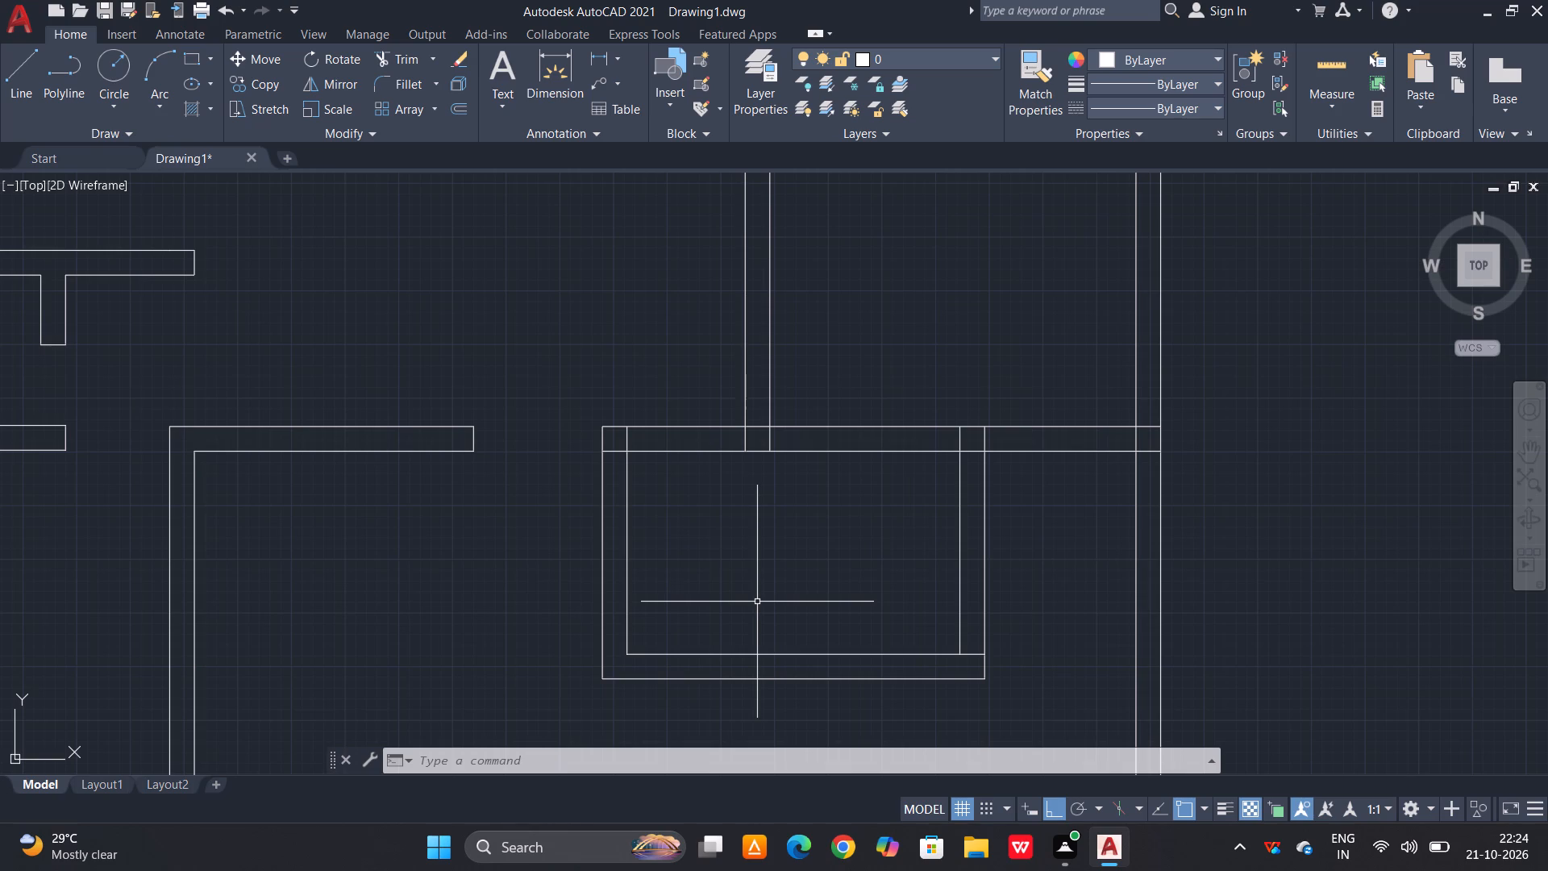
middle_drag(711, 572, 707, 725)
scroll(801, 596, down, 2)
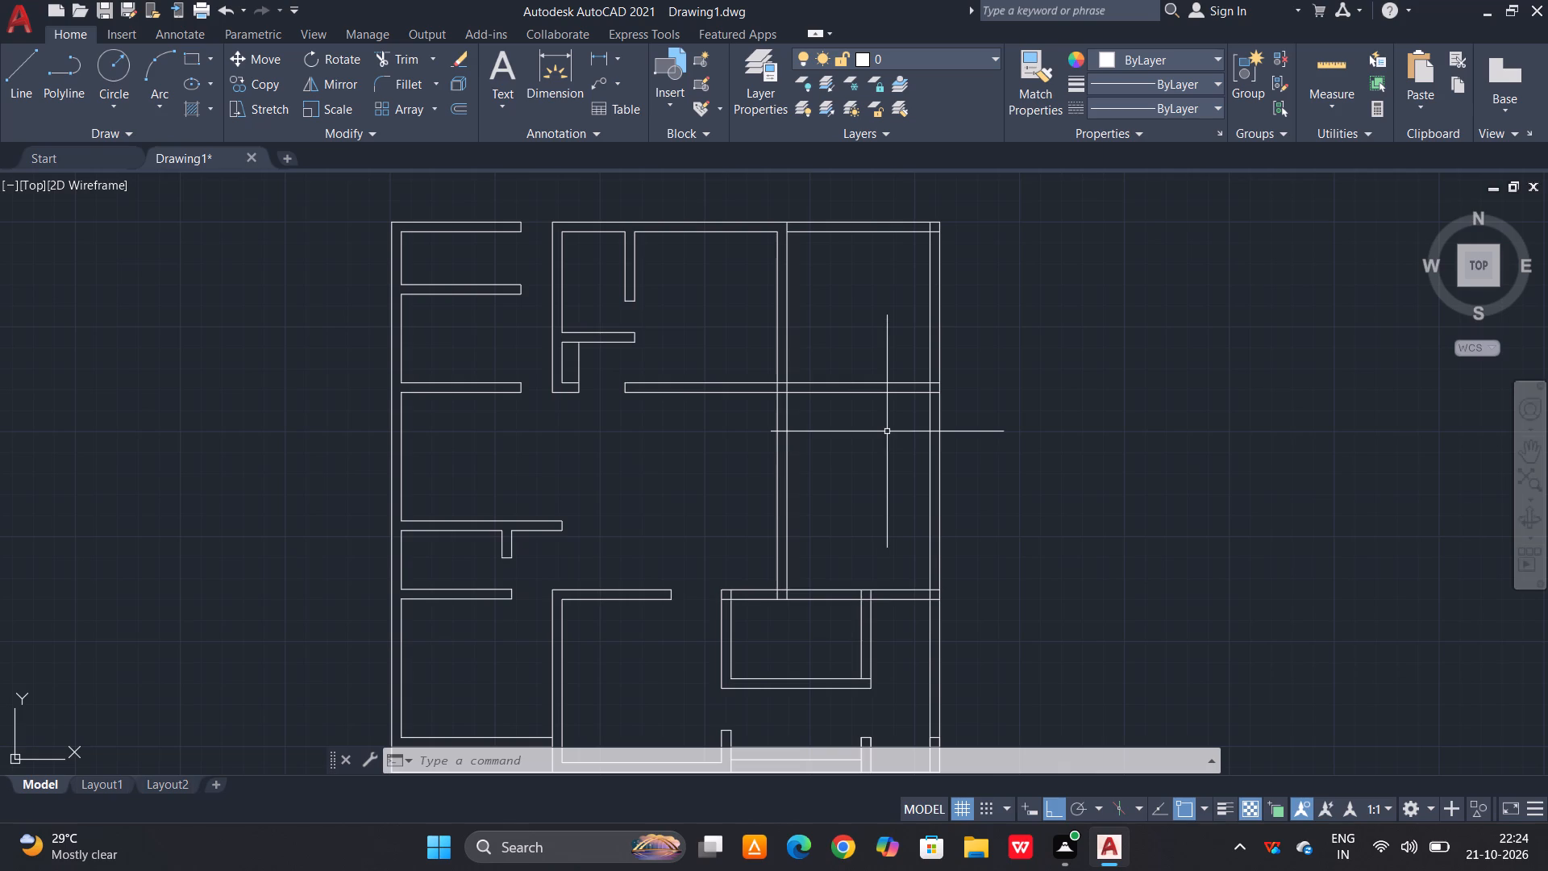
text(tr)
key(space)
key(space)
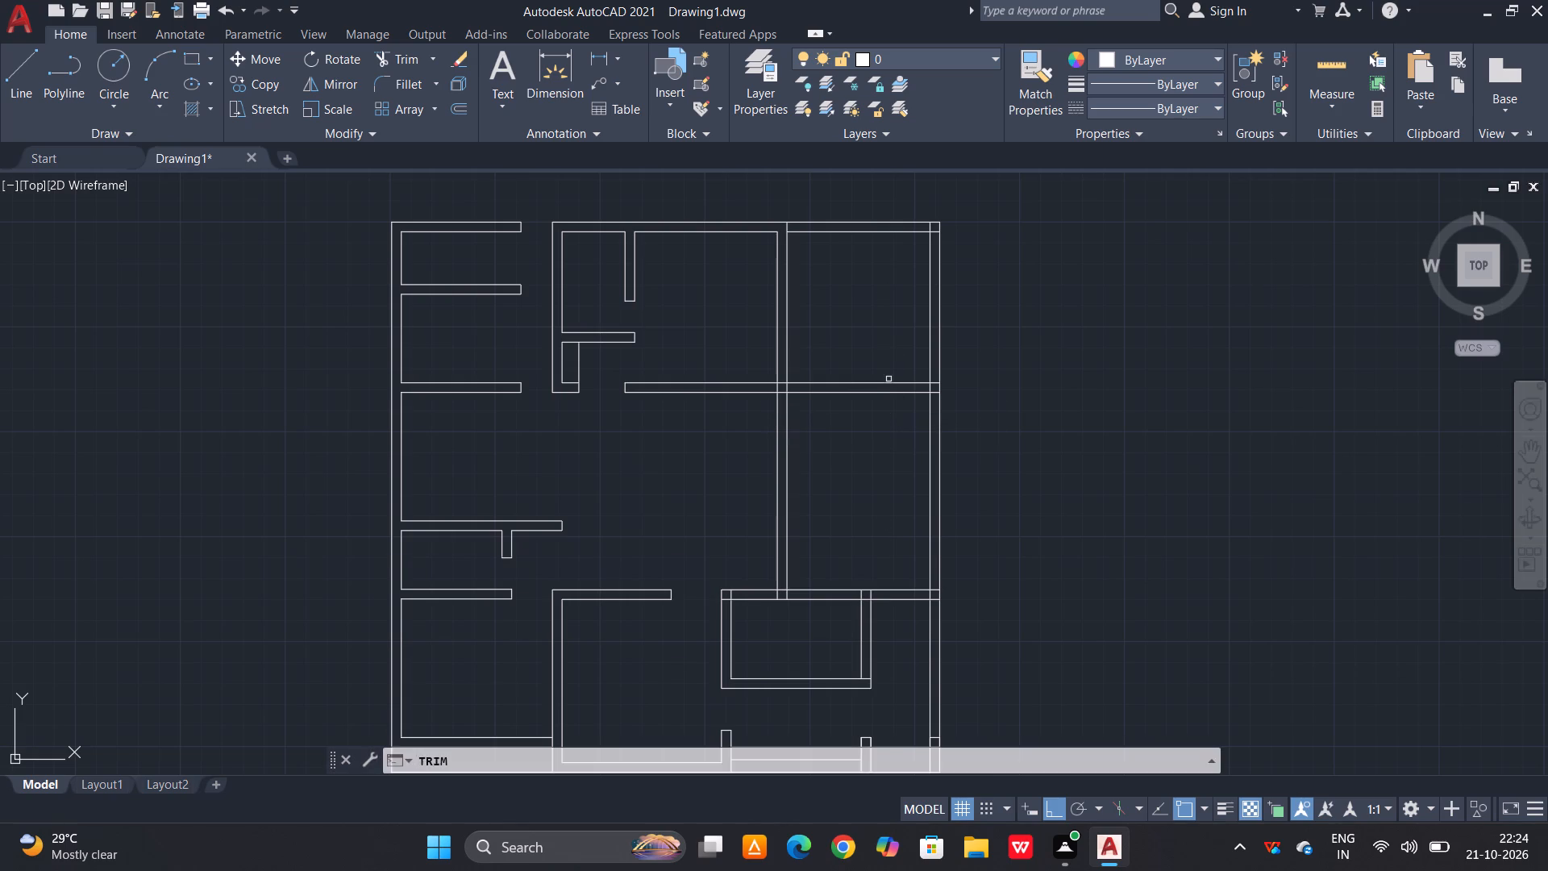
click(891, 353)
click(838, 440)
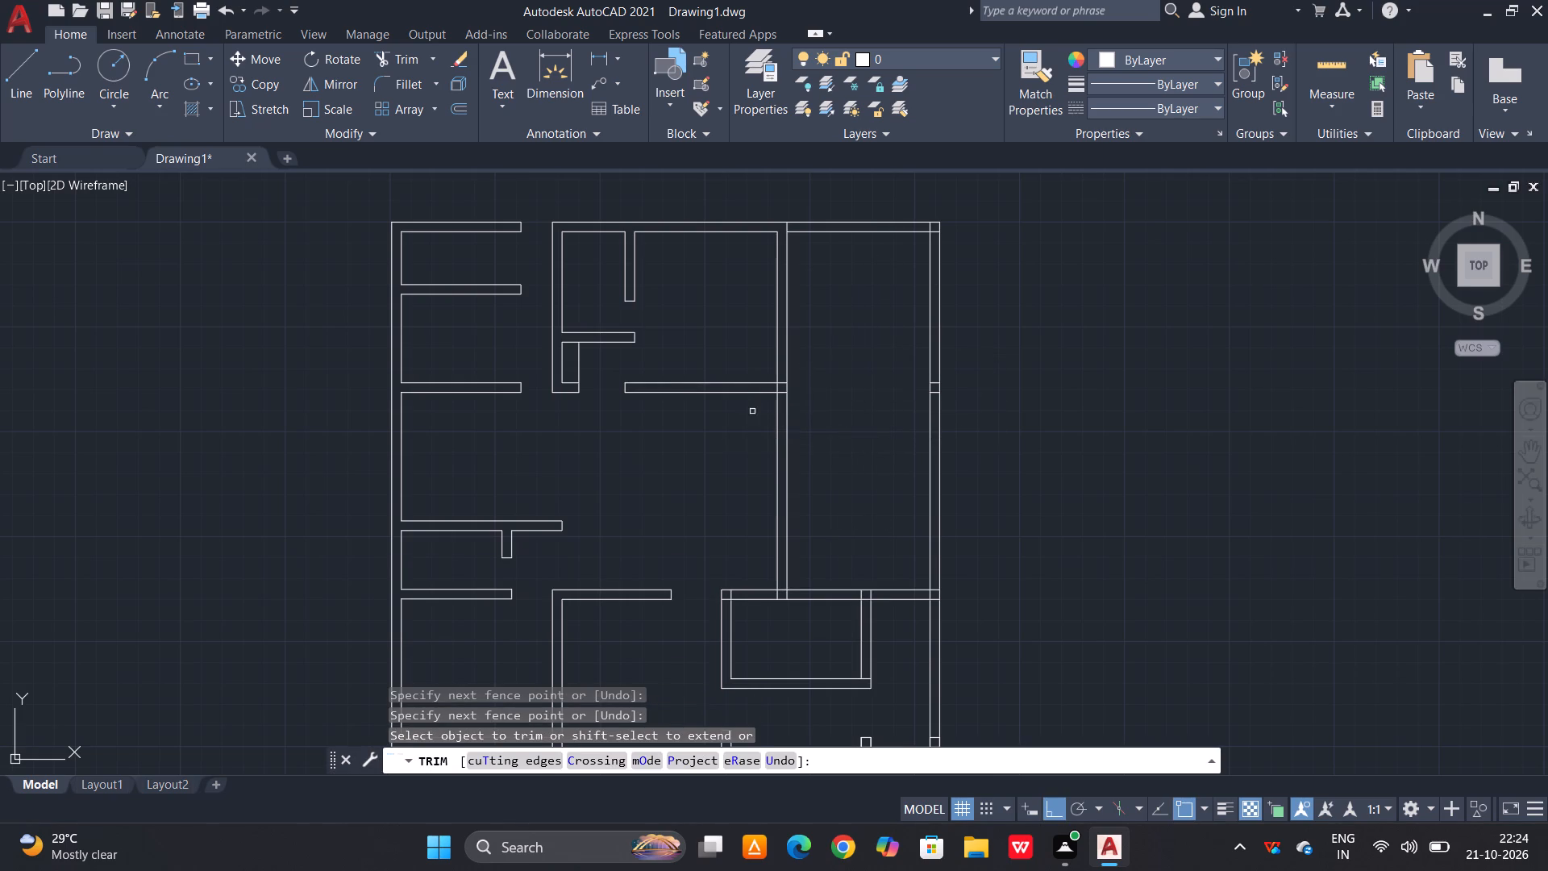
Clean up the T-junction where the middle horizontal wall meets the long vertical wall by trimming the overlapping segments.
scroll(750, 390, up, 3)
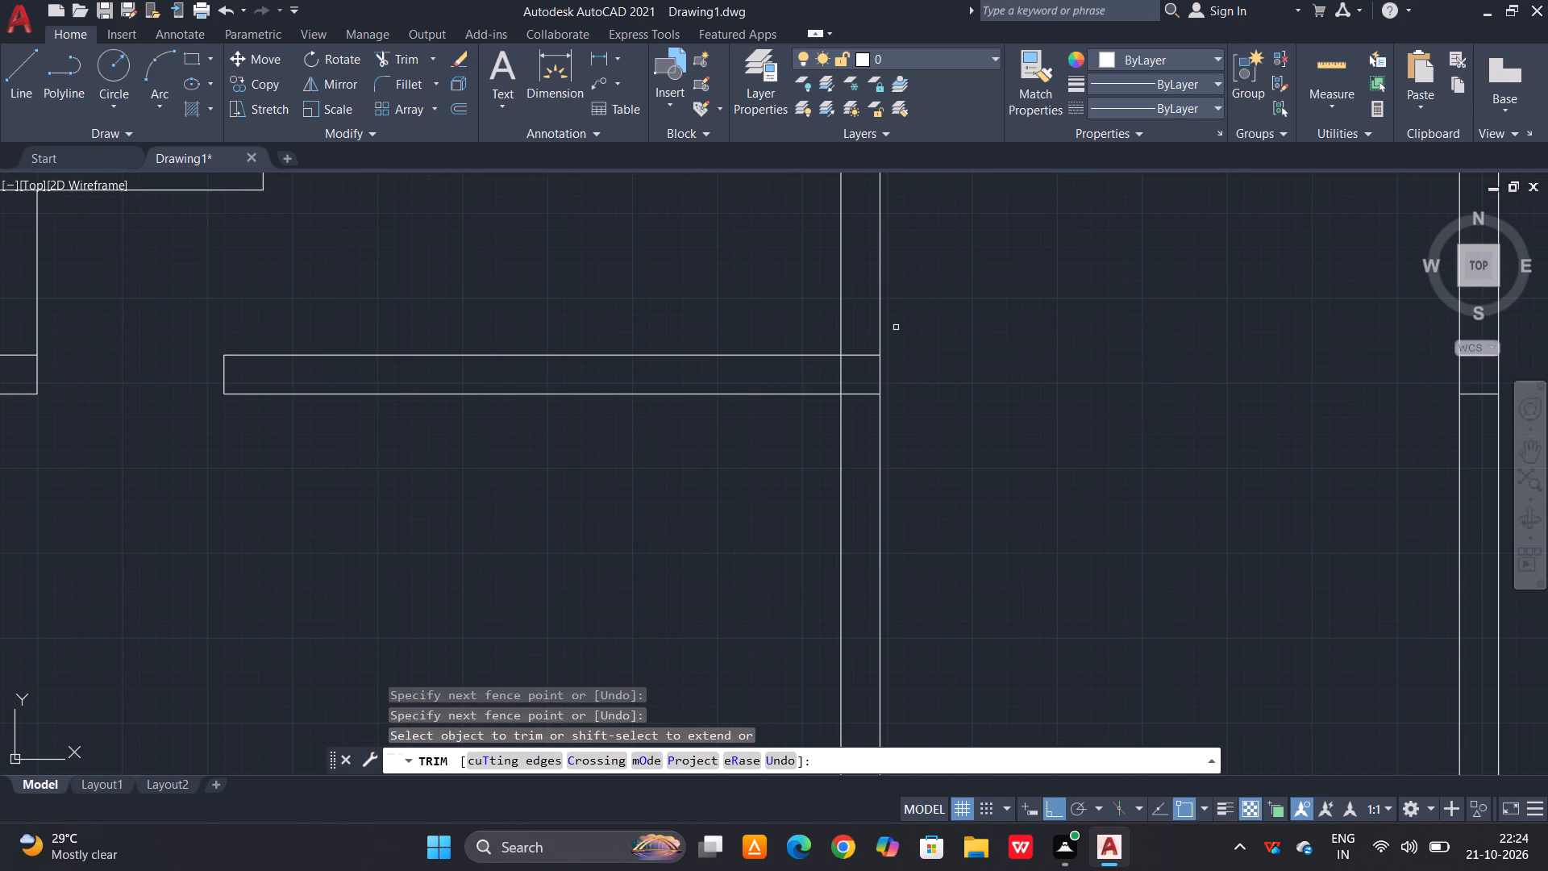
click(860, 331)
click(843, 429)
click(856, 366)
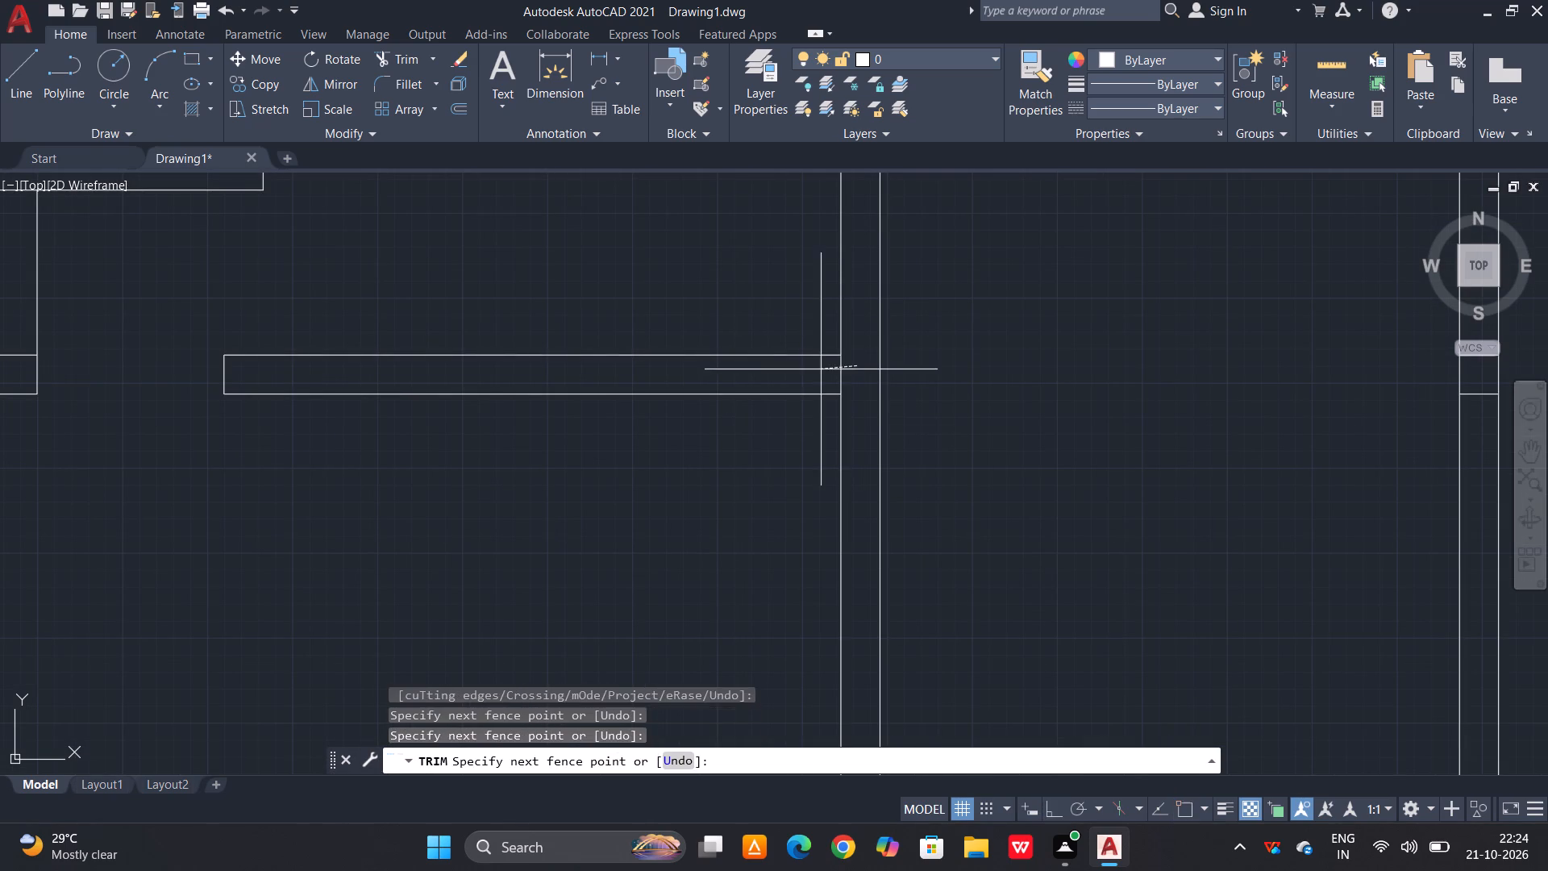
click(821, 369)
Trim the two leftover horizontal segments between the lines of the right outer wall.
scroll(759, 437, down, 2)
scroll(1051, 397, up, 2)
click(1024, 408)
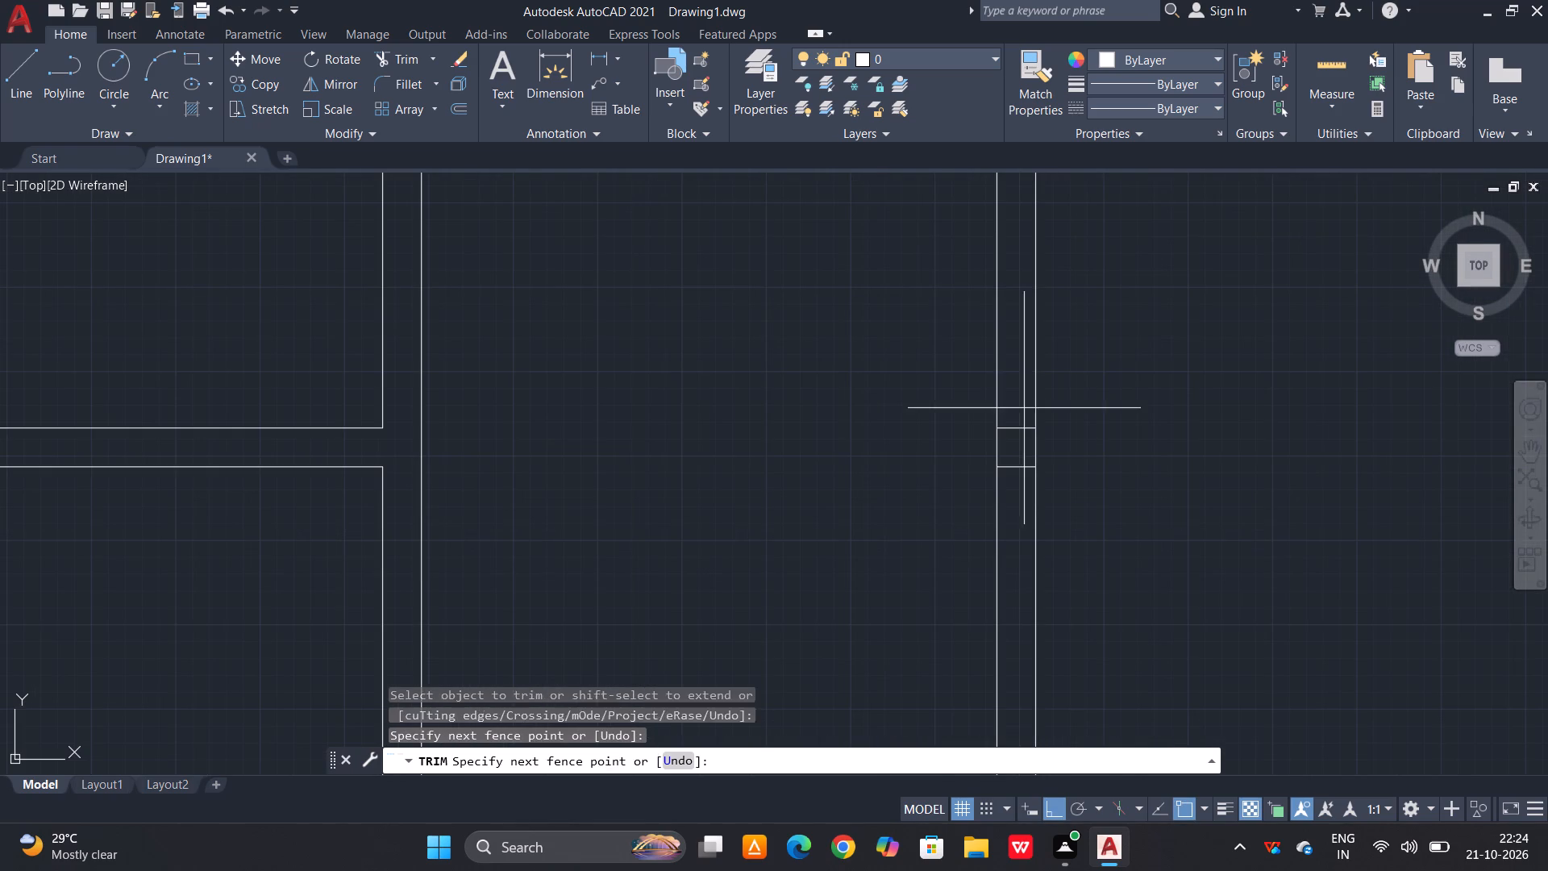
click(1021, 478)
scroll(981, 573, down, 2)
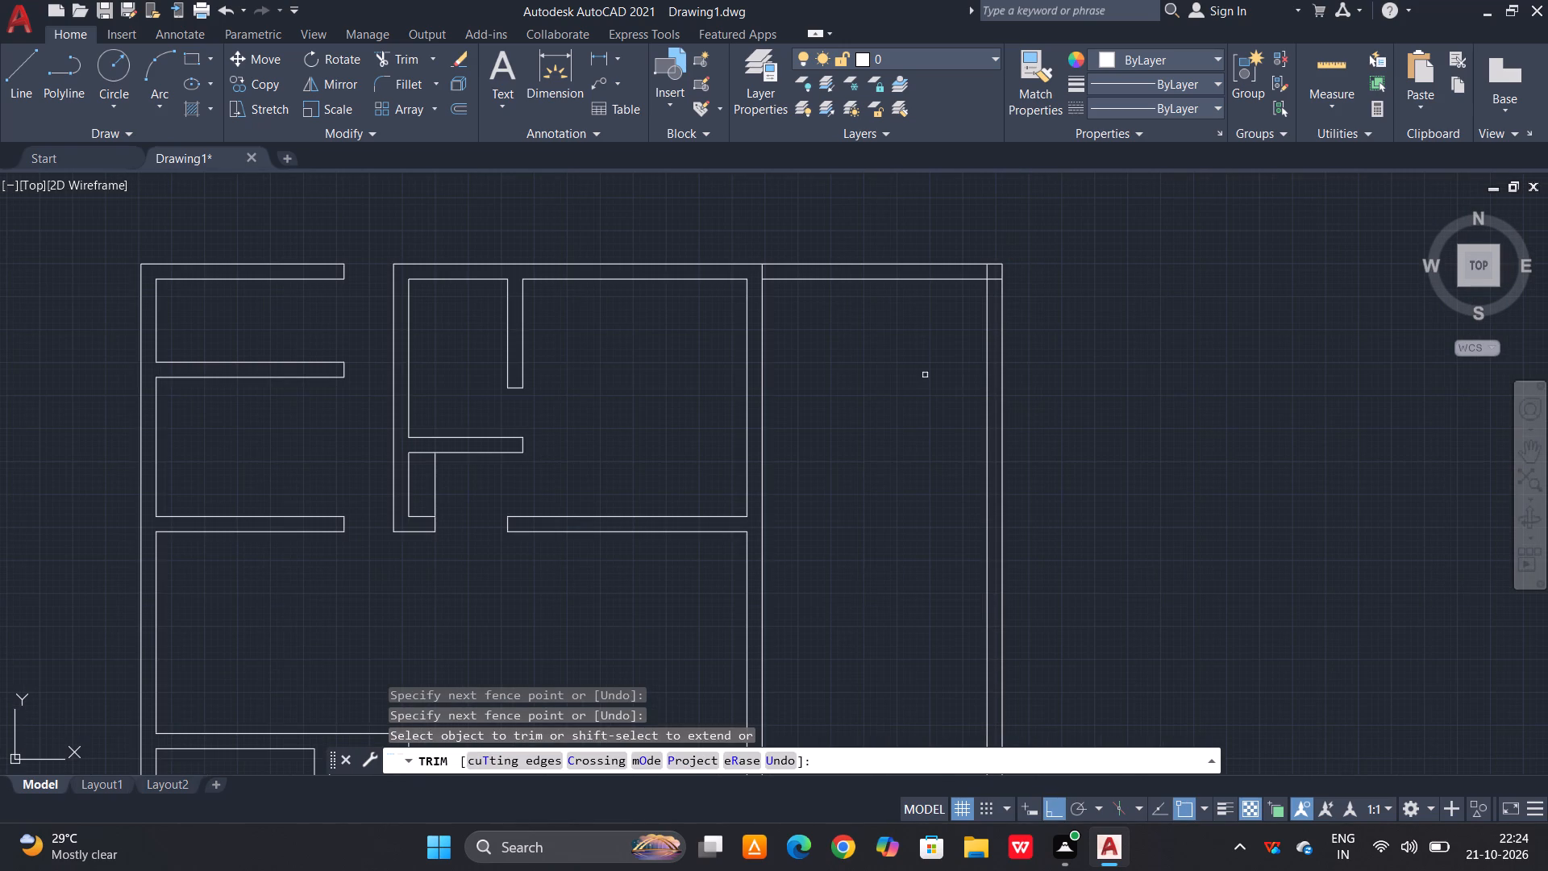
scroll(876, 448, down, 1)
middle_drag(876, 475, 923, 293)
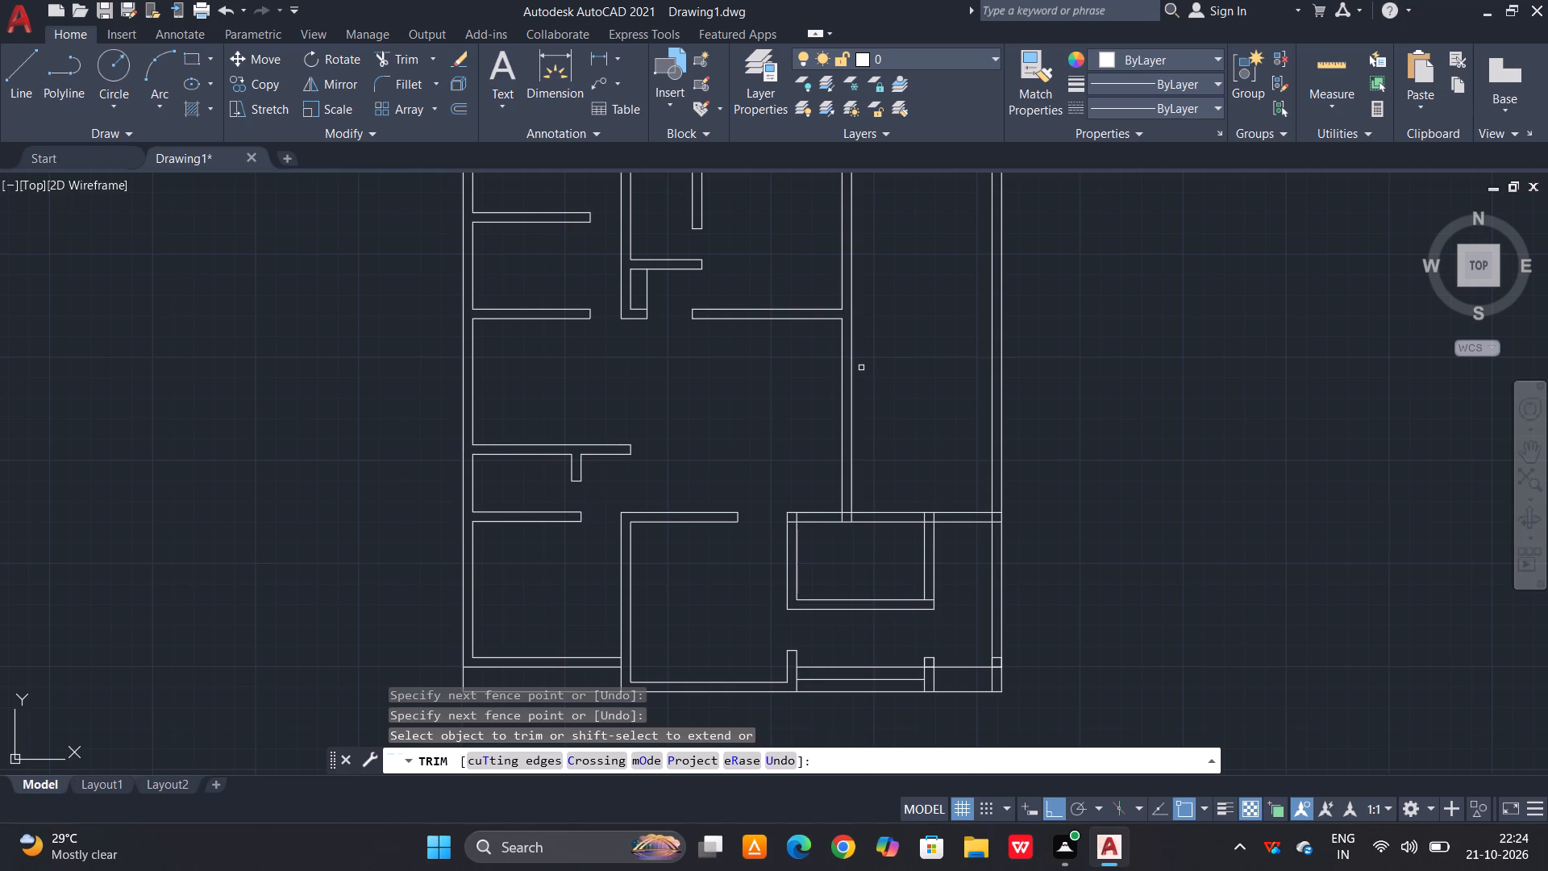
key(Escape)
key(Escape)
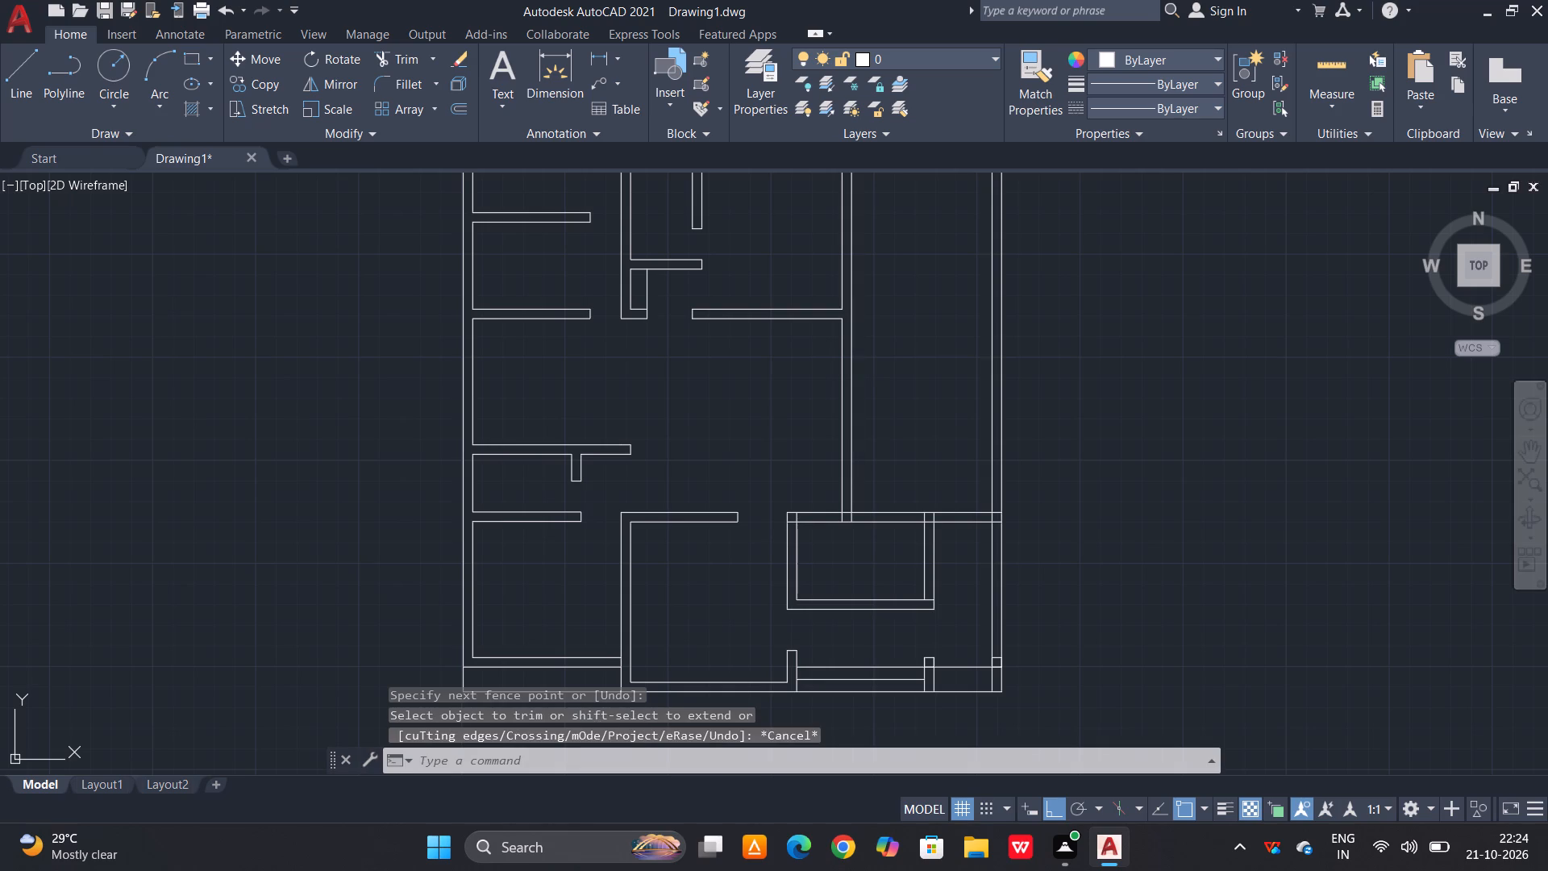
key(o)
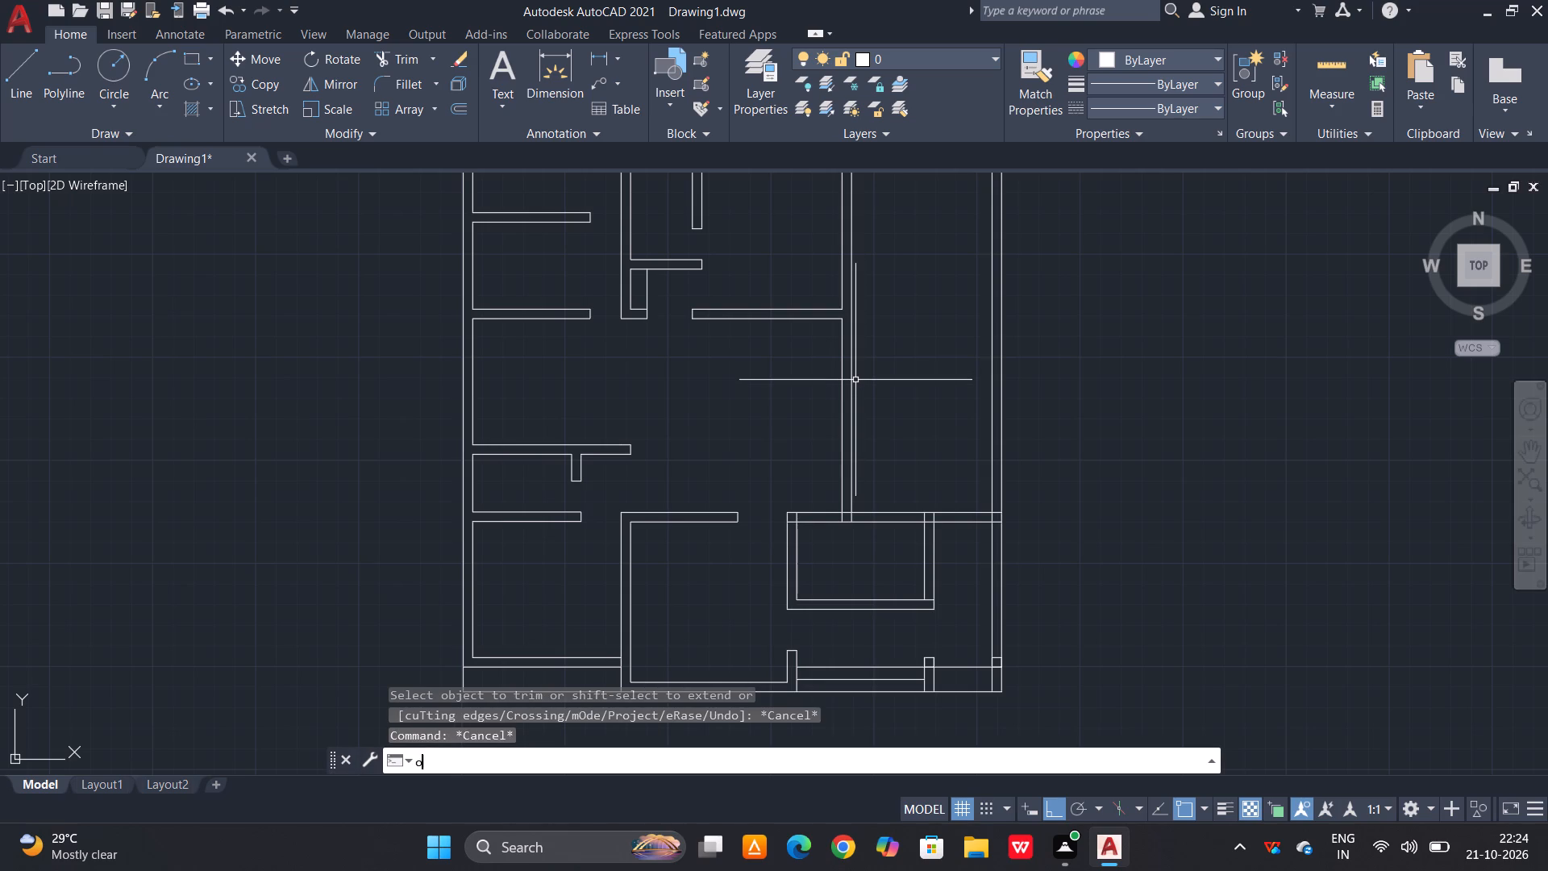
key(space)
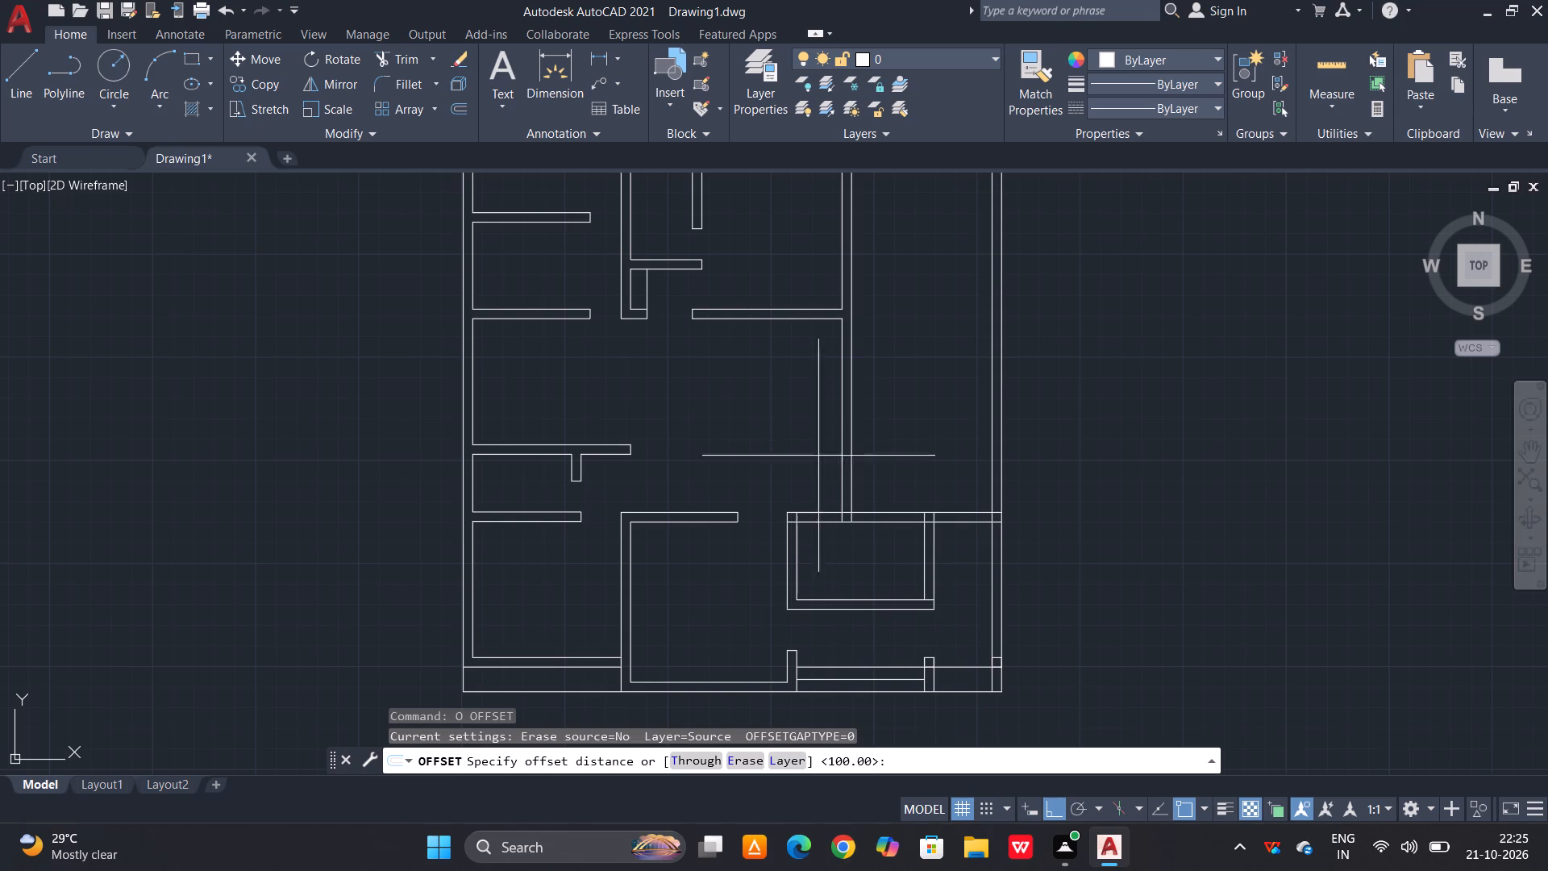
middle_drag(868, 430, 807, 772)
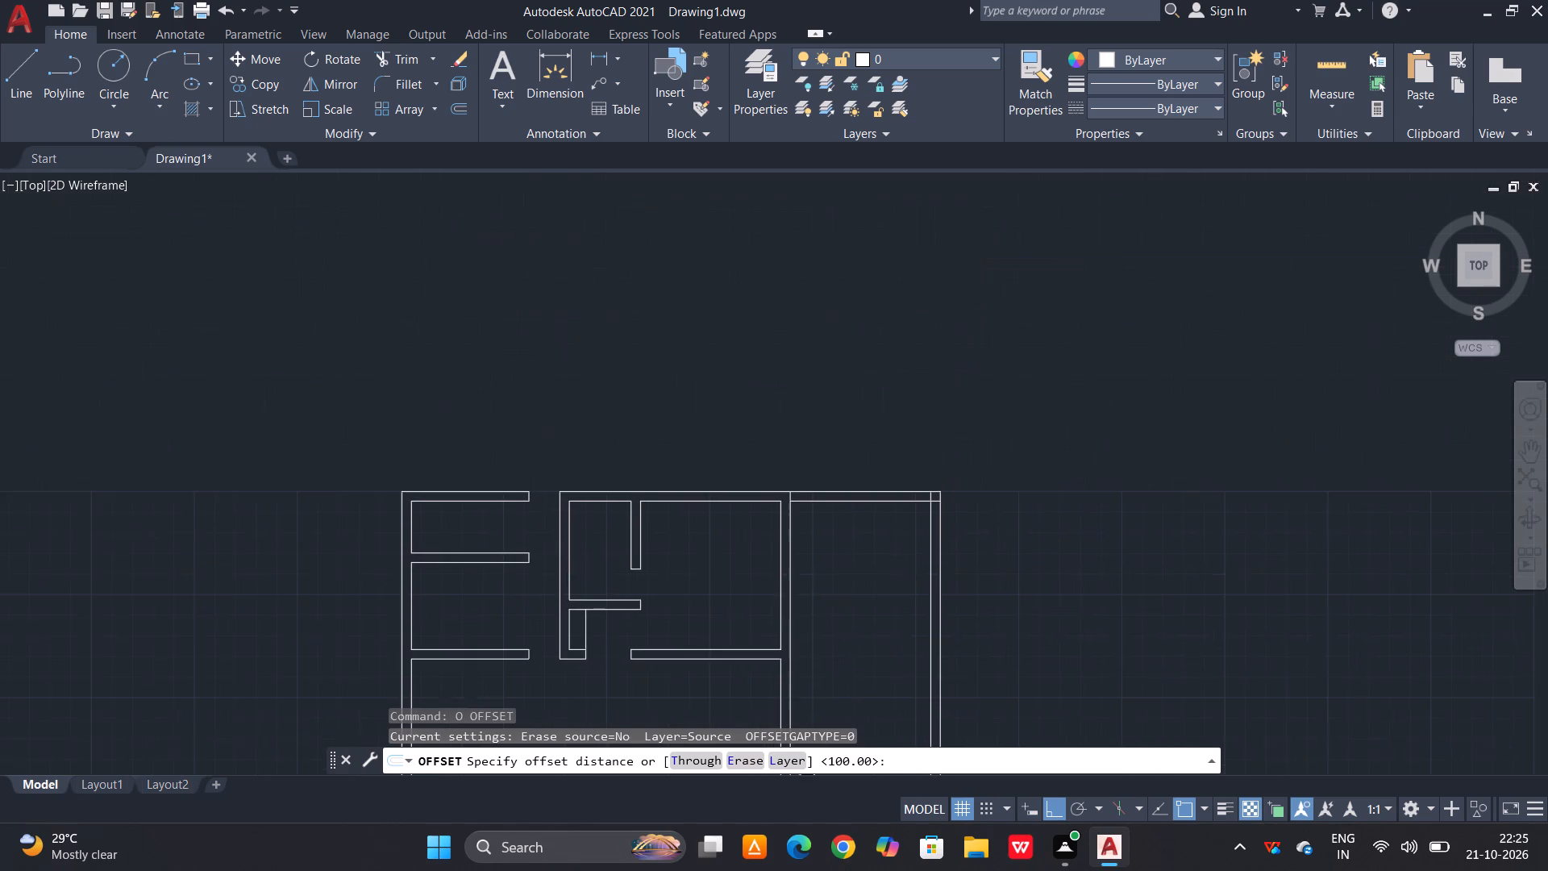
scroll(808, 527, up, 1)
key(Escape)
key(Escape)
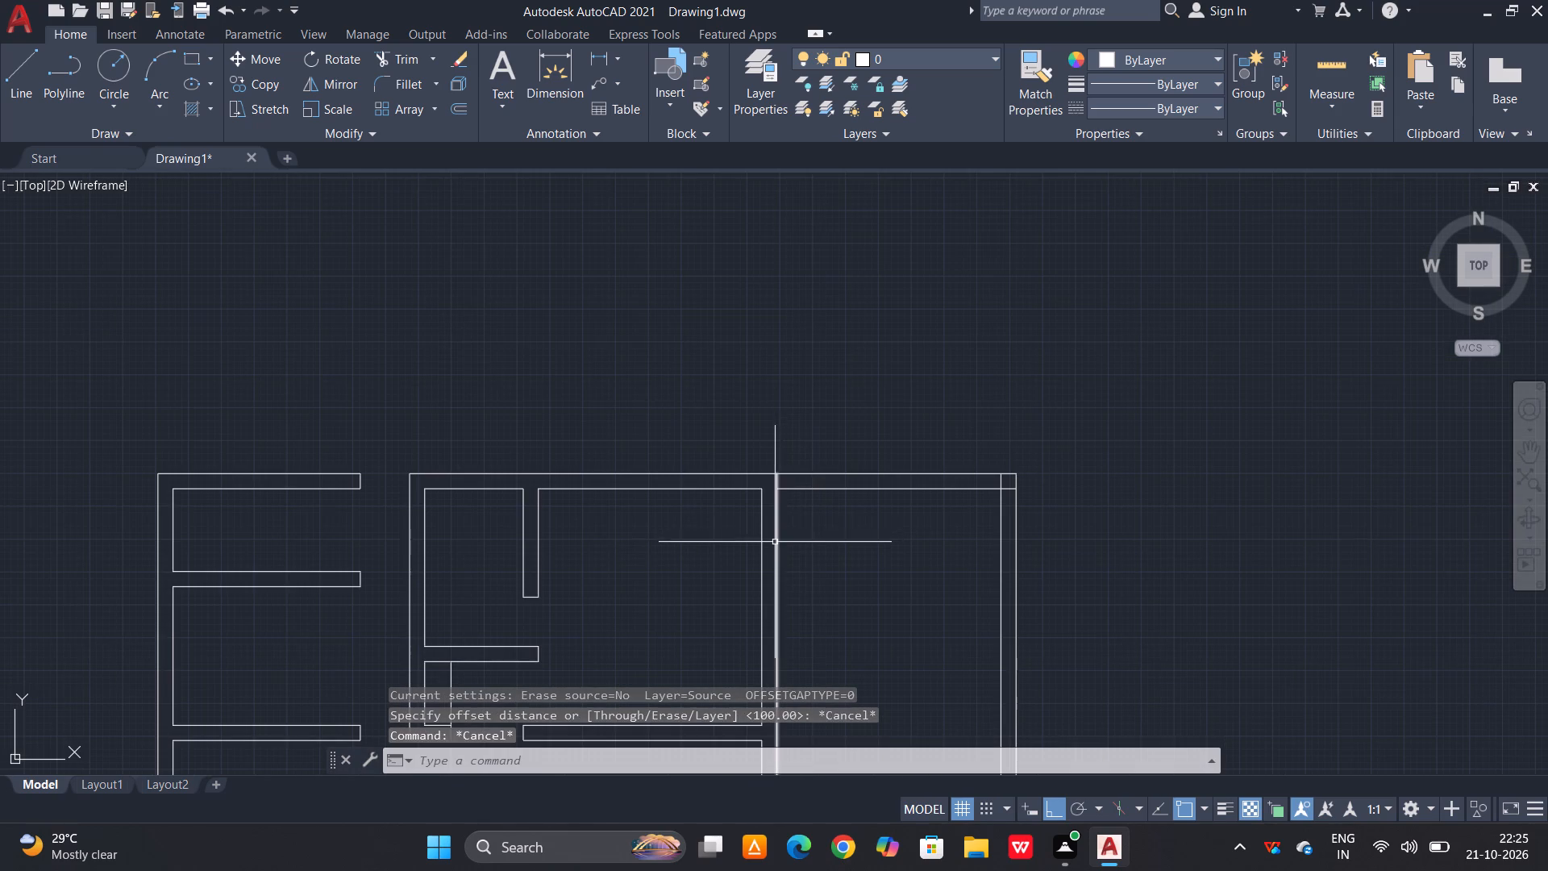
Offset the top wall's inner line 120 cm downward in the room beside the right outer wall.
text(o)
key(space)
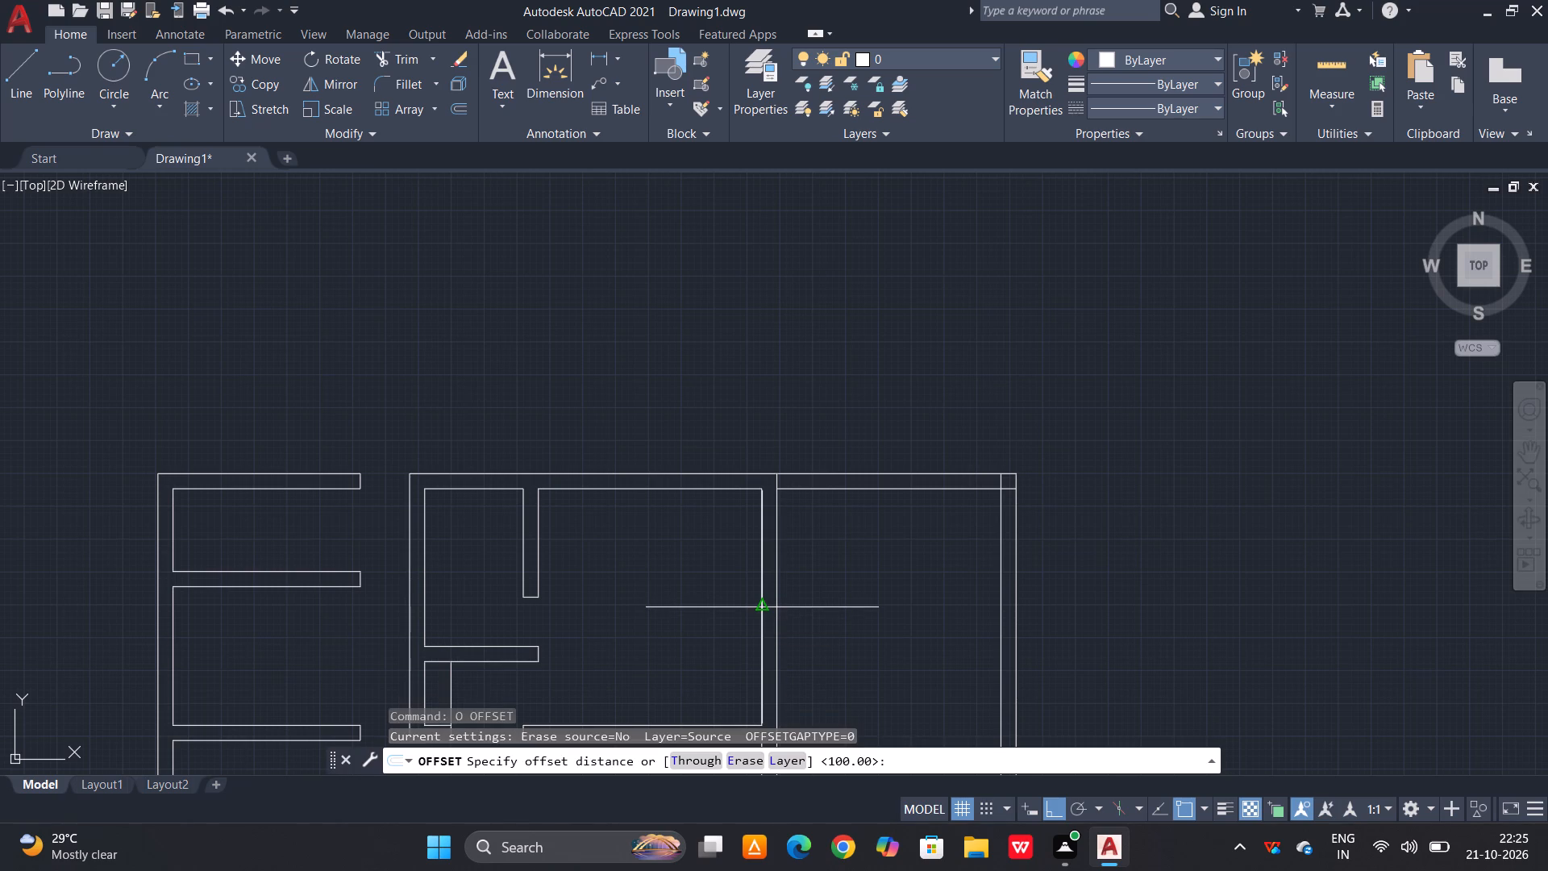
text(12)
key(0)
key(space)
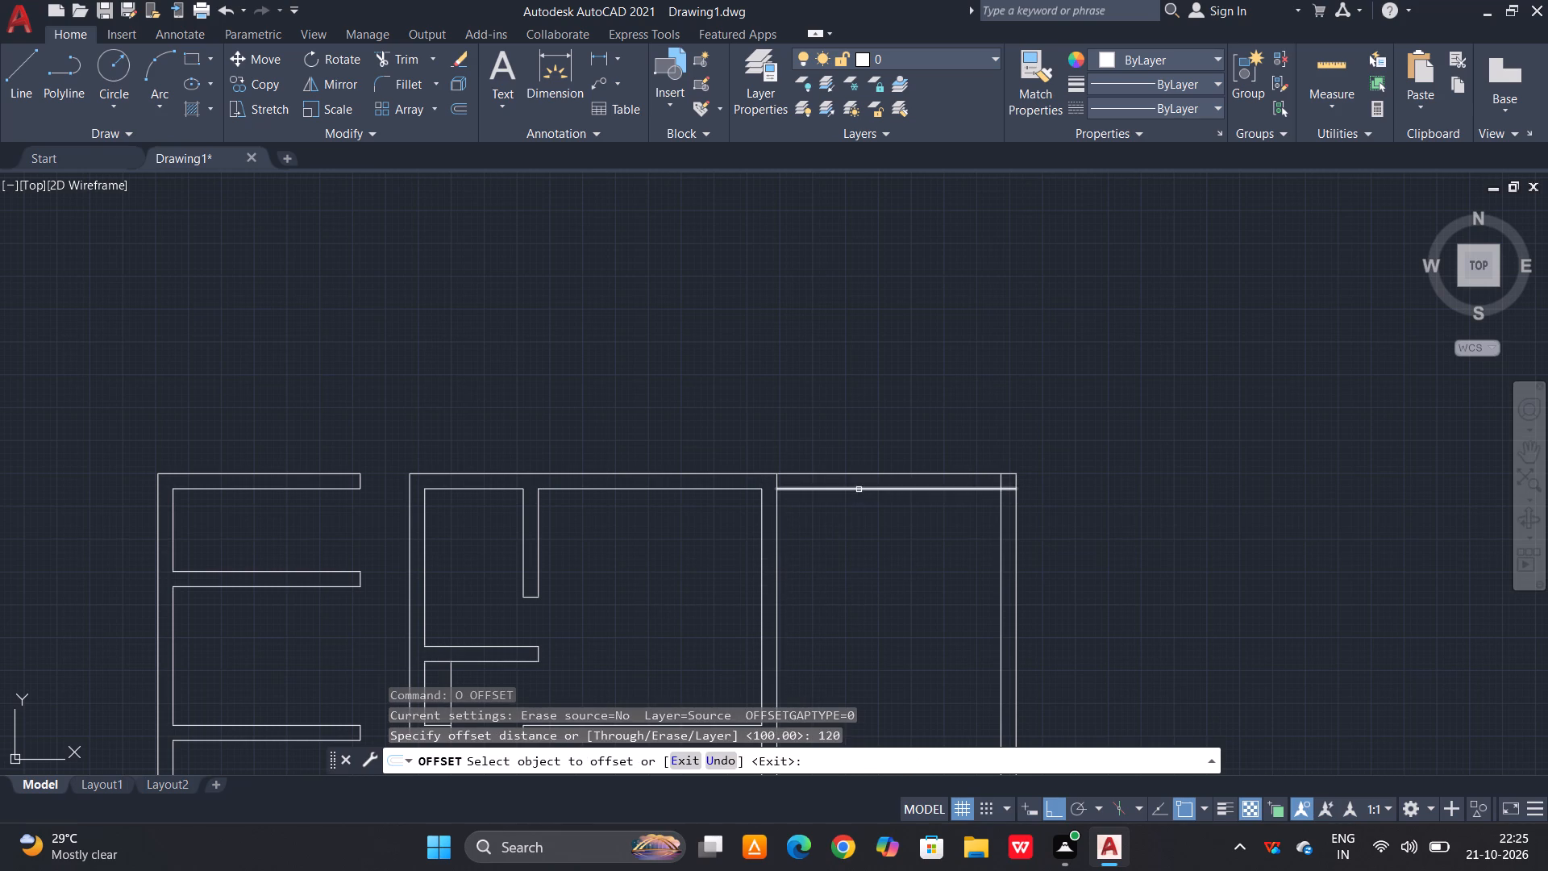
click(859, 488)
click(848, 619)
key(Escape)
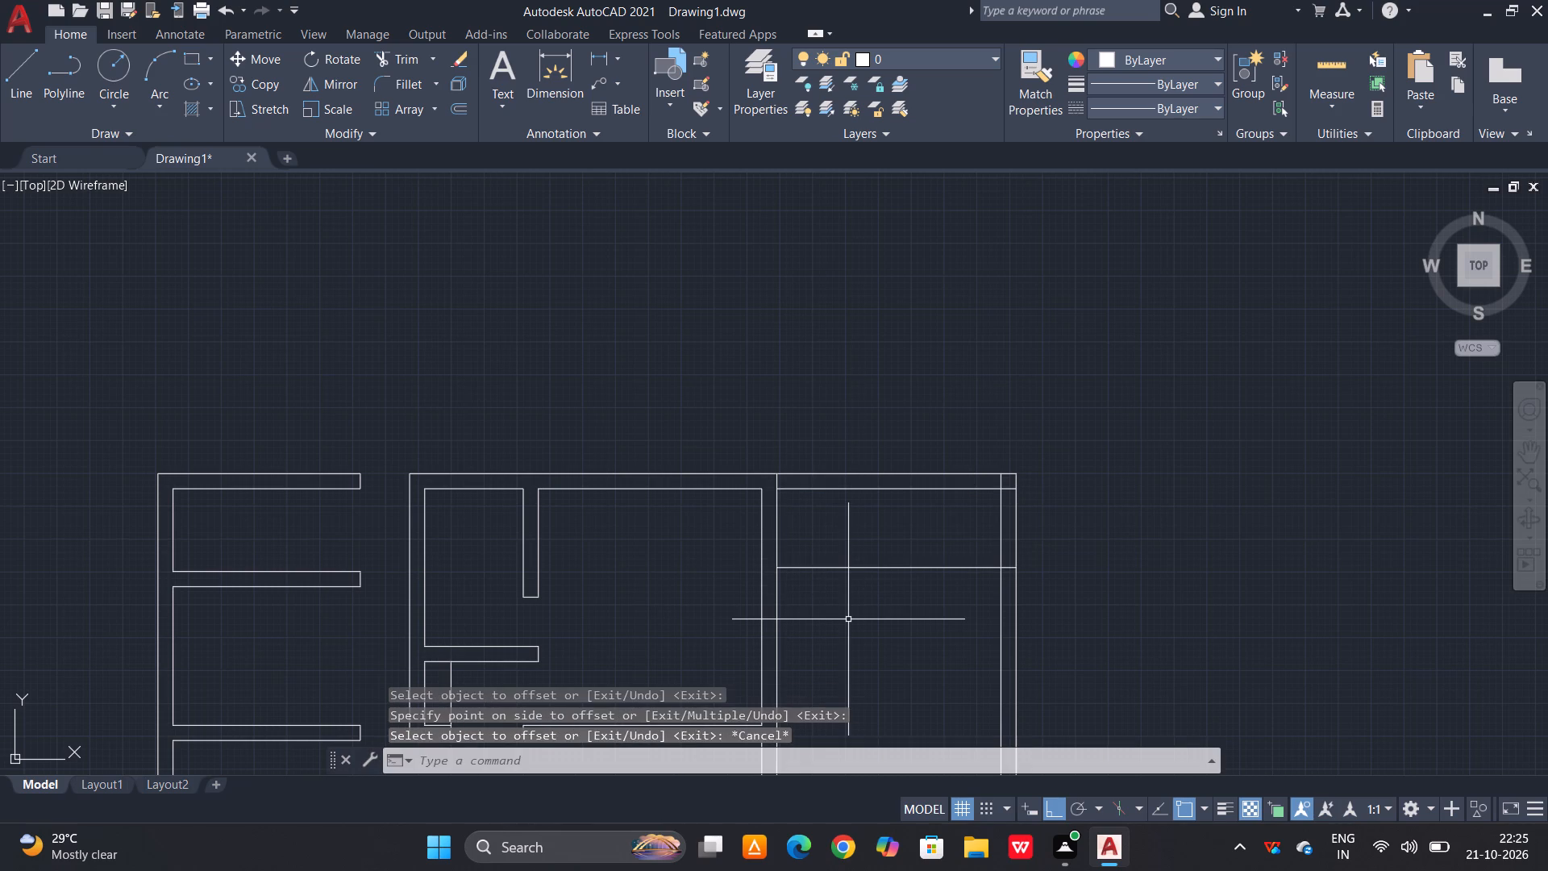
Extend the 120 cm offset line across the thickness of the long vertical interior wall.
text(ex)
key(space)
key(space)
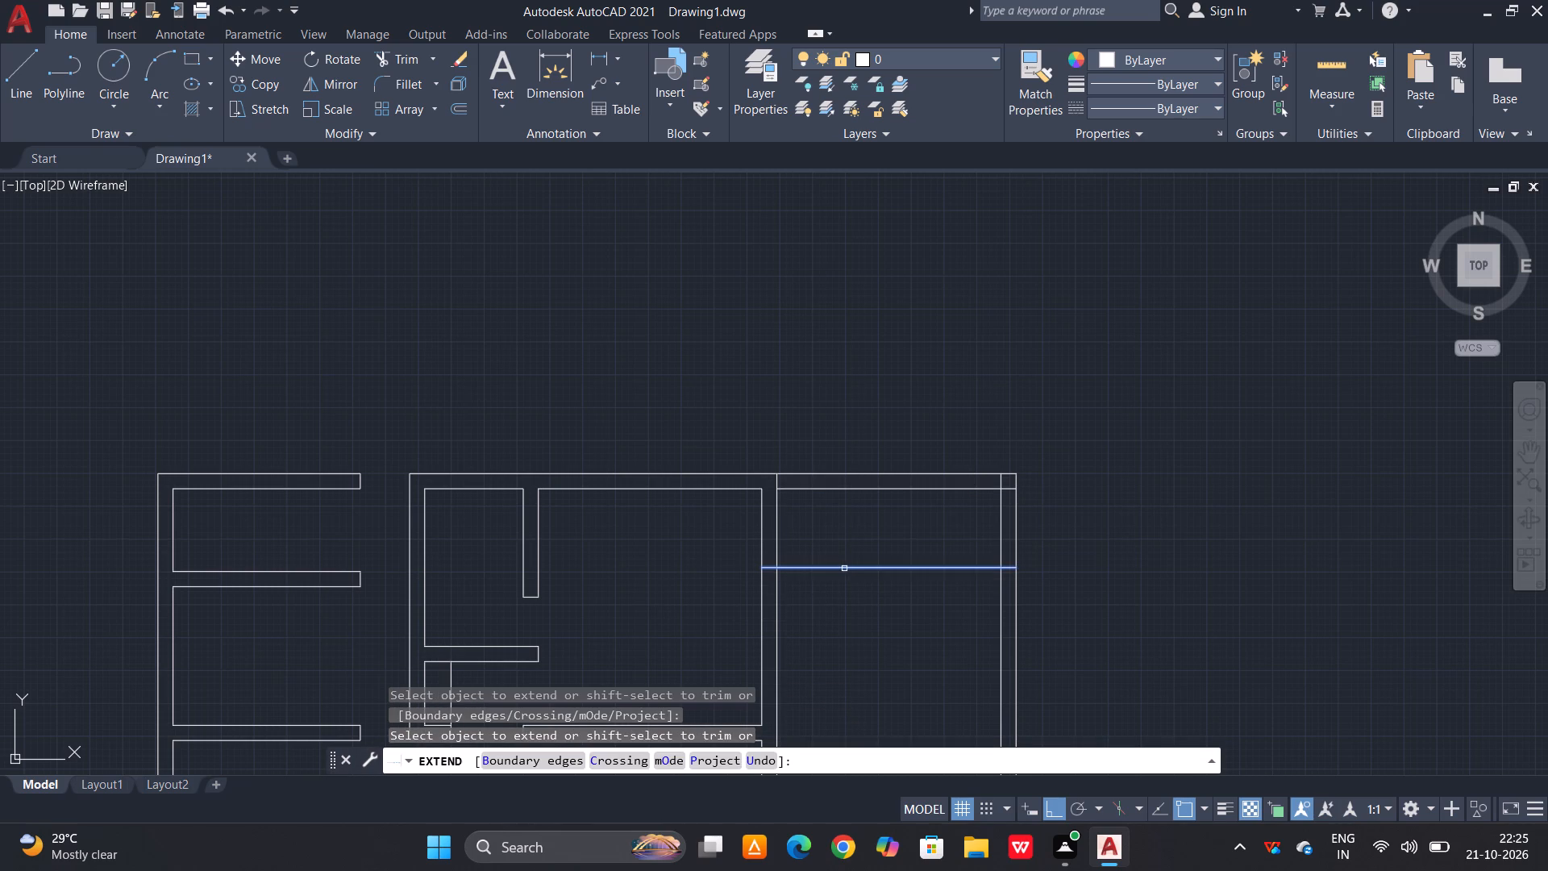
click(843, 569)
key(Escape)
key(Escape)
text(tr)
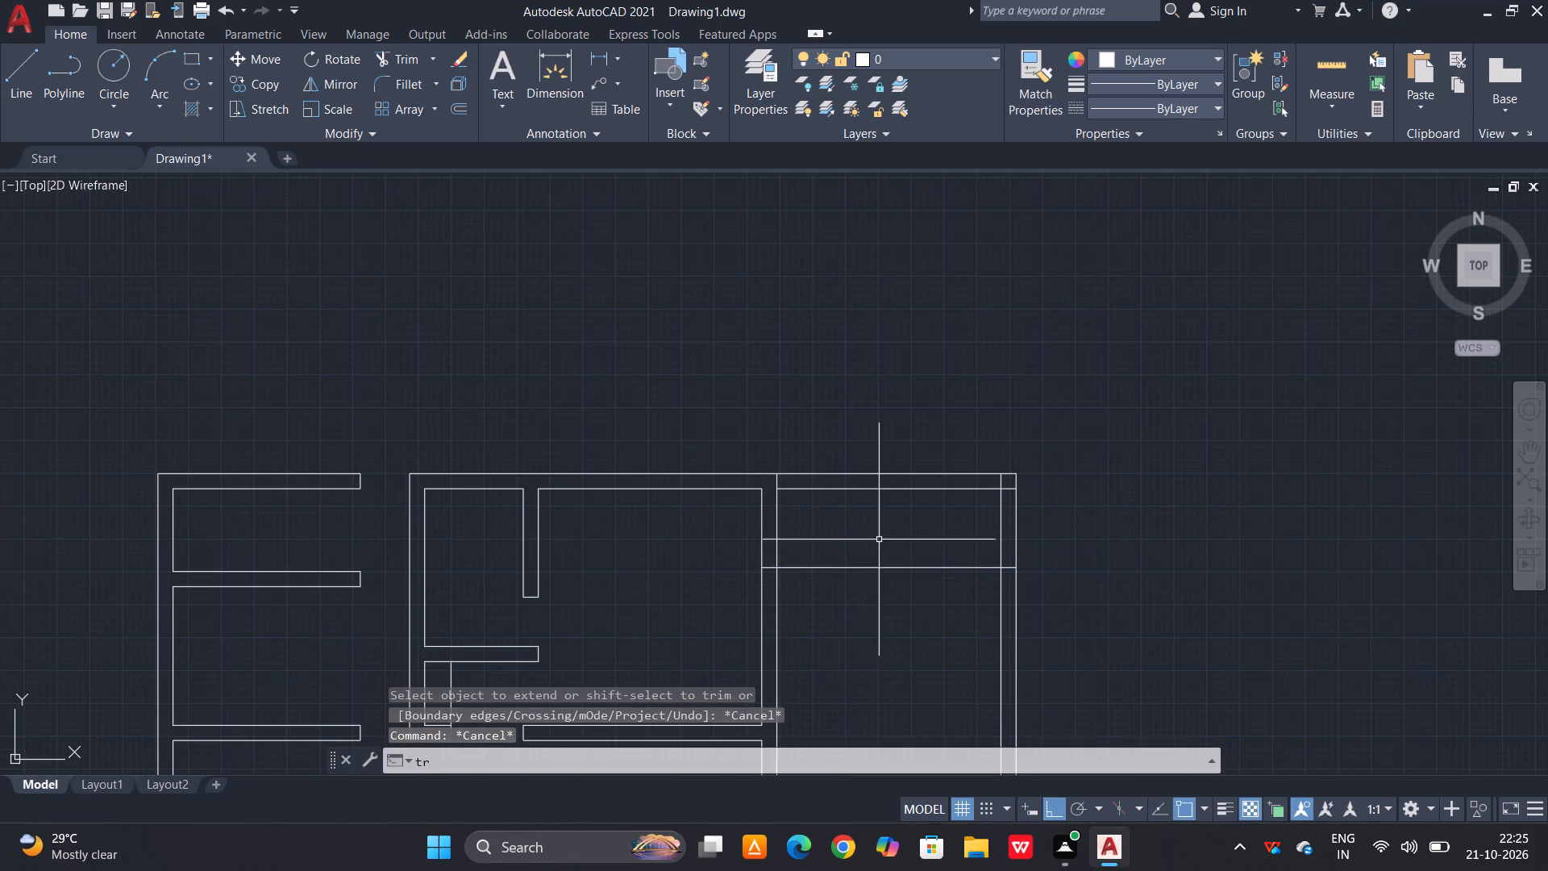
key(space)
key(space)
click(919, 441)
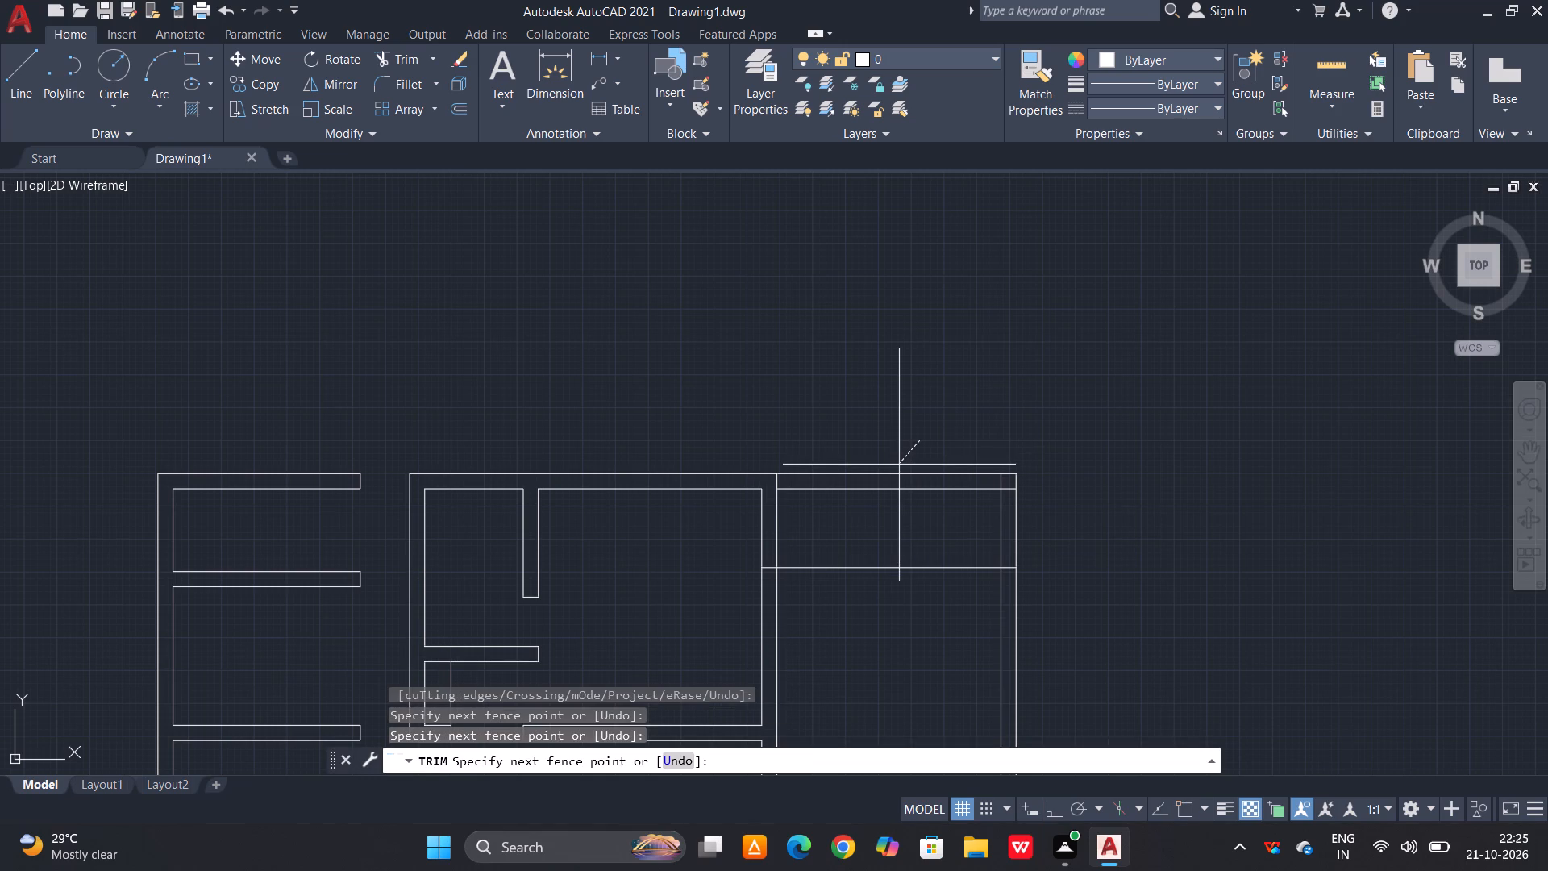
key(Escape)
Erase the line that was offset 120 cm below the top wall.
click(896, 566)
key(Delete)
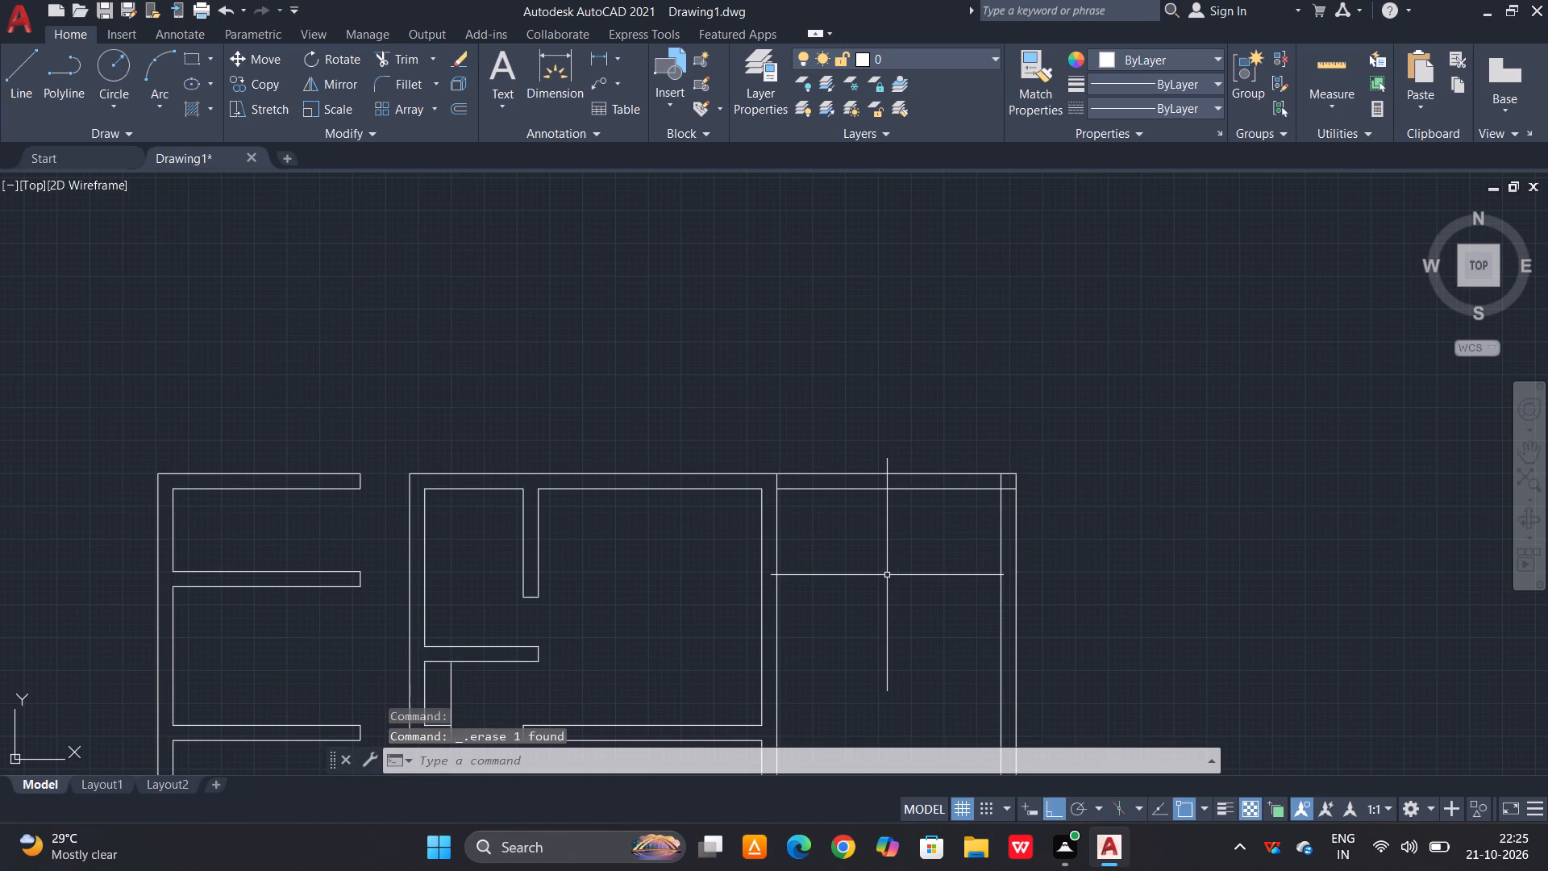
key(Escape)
Offset the top wall's inner line 150 cm downward in the upper right-hand room.
text(o)
key(space)
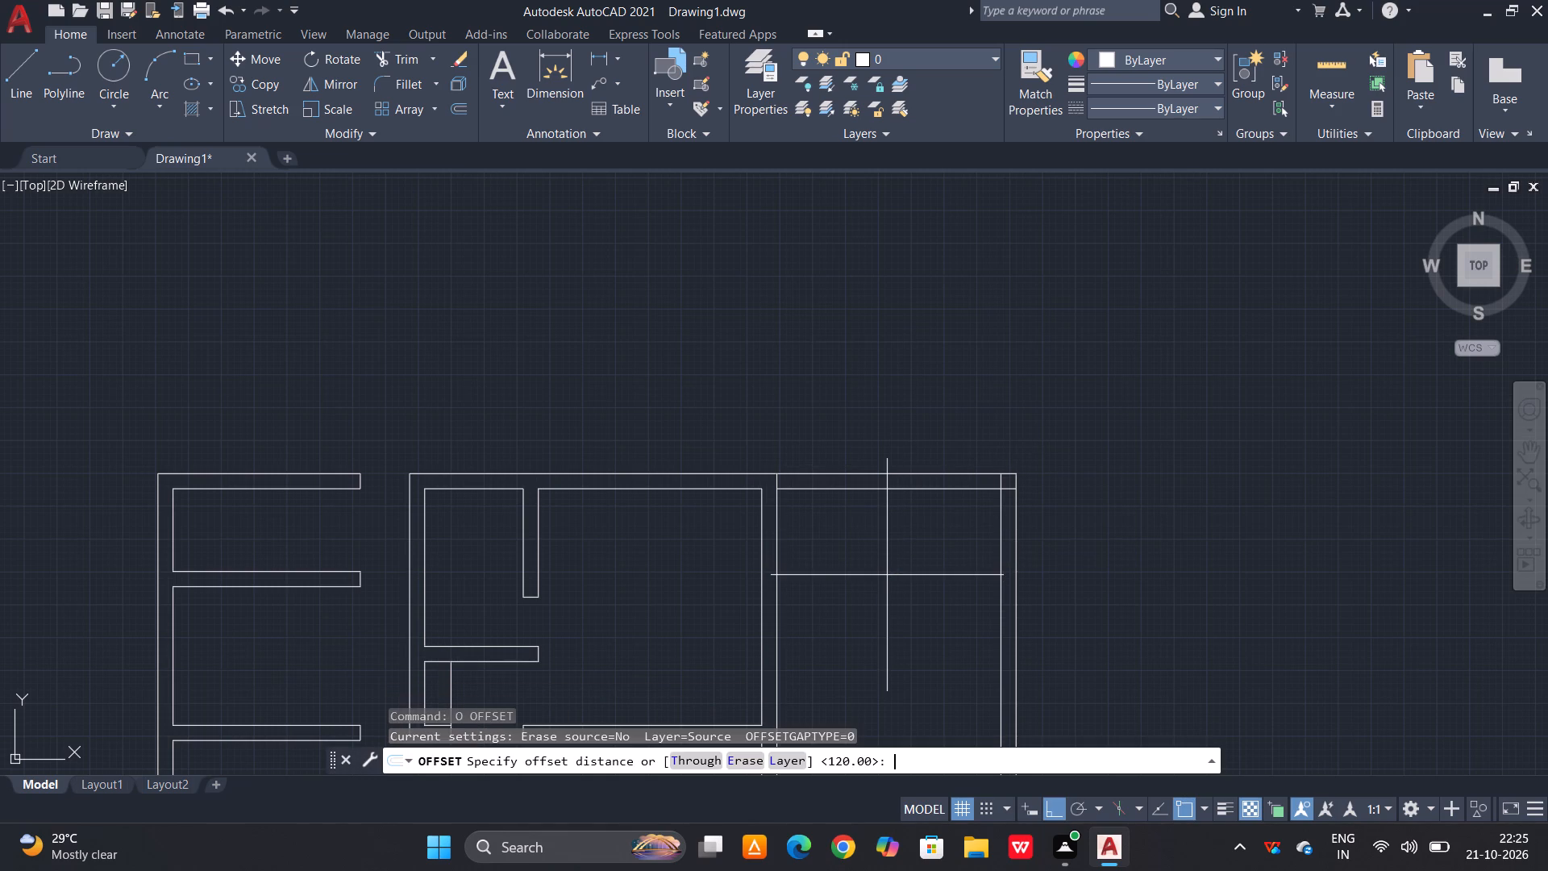
key(1)
text(50)
key(space)
click(926, 491)
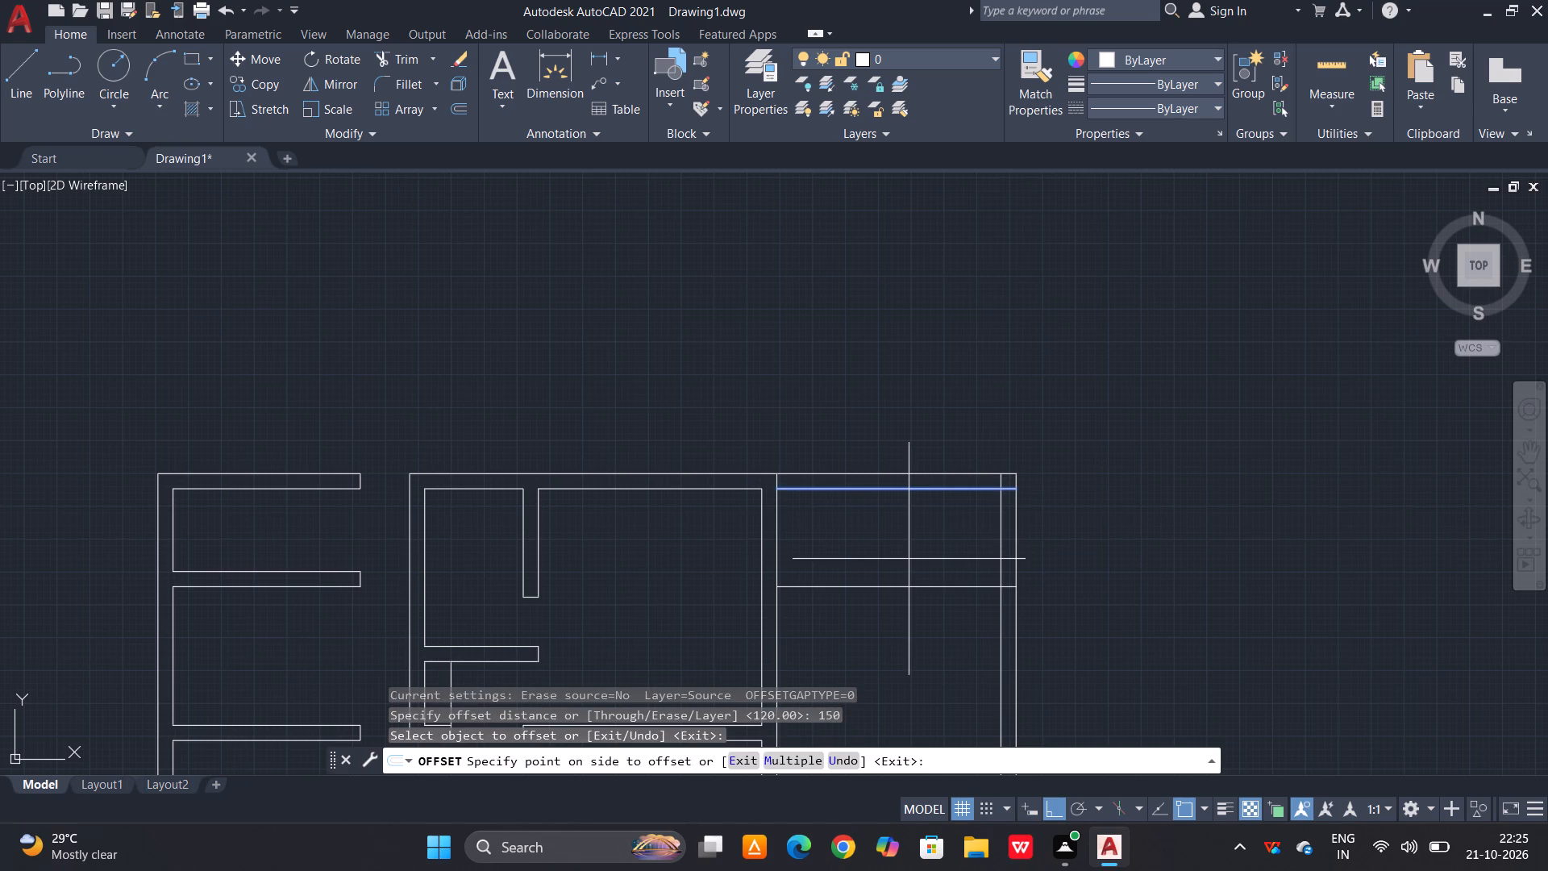
click(909, 559)
key(Escape)
Offset the new horizontal line 23 cm downward to give that wall its thickness.
text(o 23)
key(space)
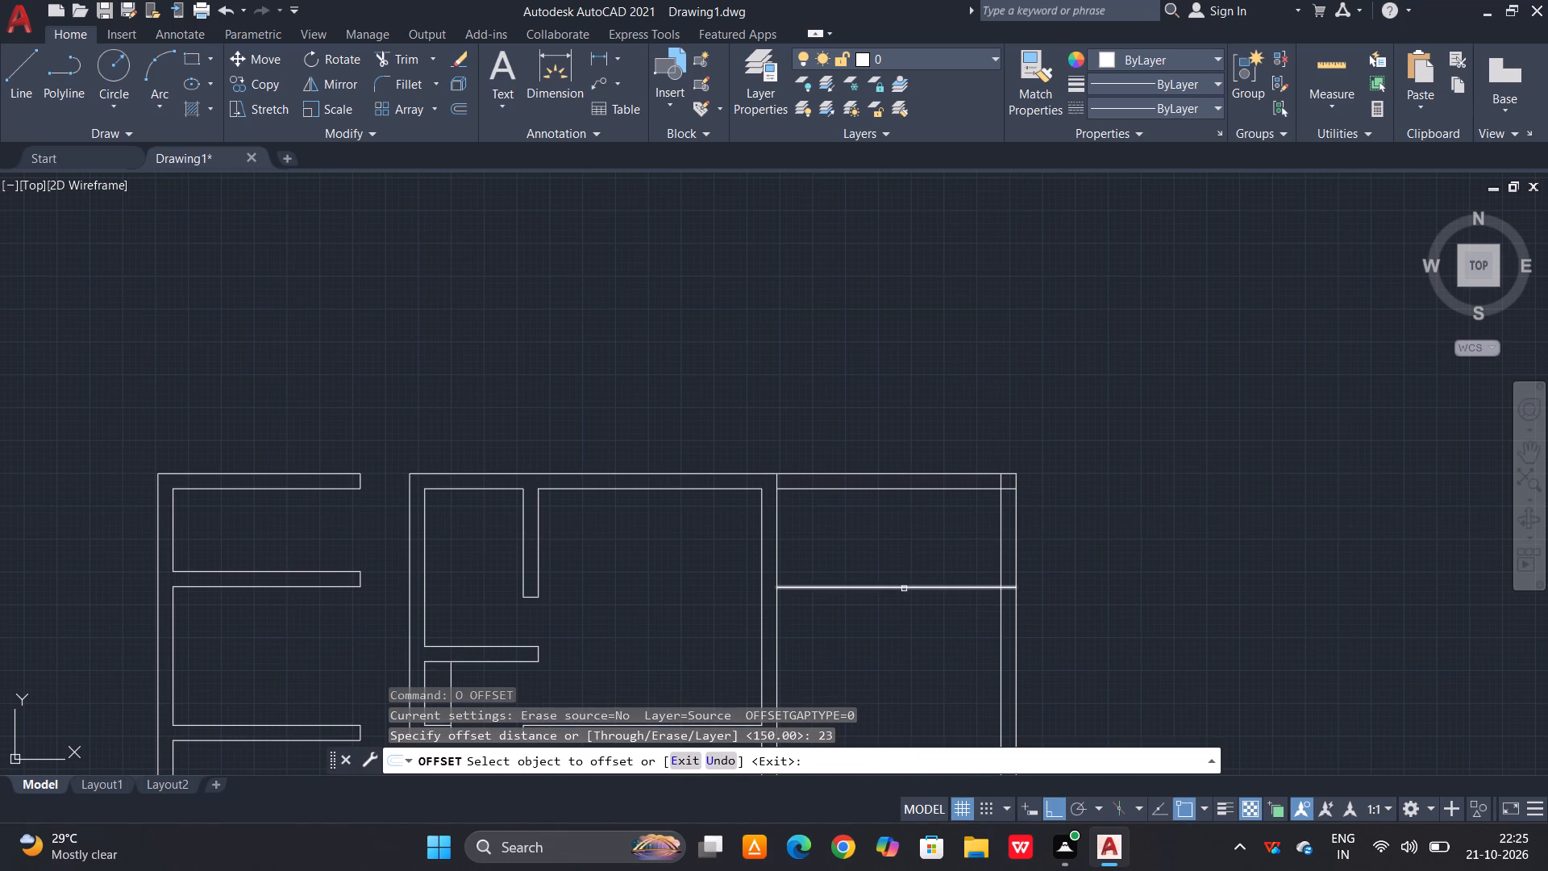
click(904, 589)
click(873, 646)
key(Escape)
key(Escape)
Trim the original top wall's two lines between the long vertical interior wall and the right outer wall.
text(tr)
key(space)
key(space)
drag(923, 441, 918, 456)
click(901, 498)
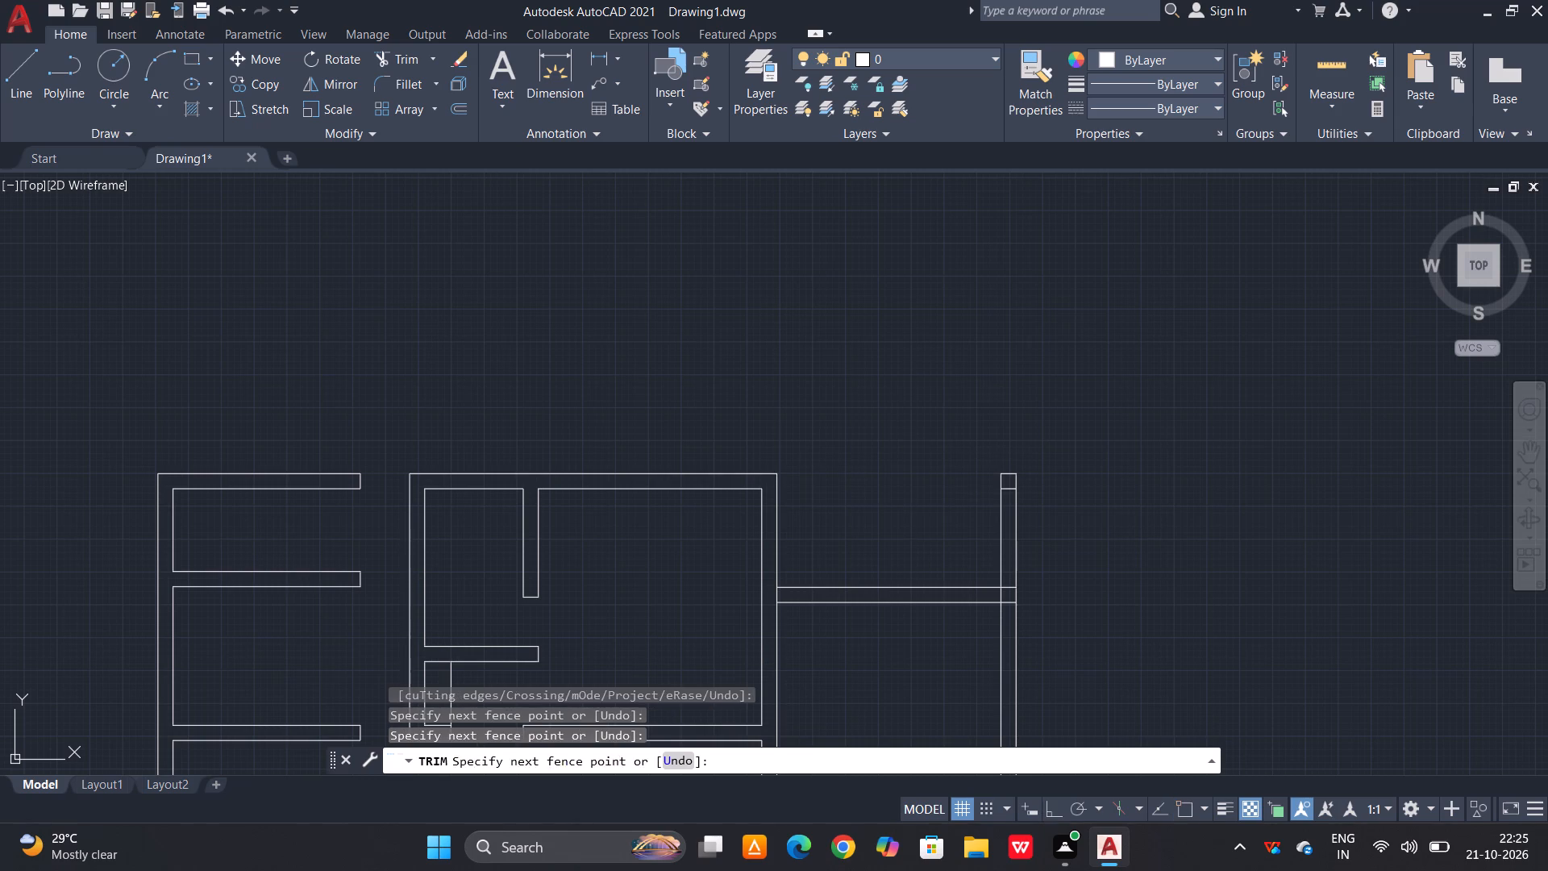
Trim the right outer wall's lines and leftover corner pieces above the new horizontal wall.
click(1054, 425)
click(976, 510)
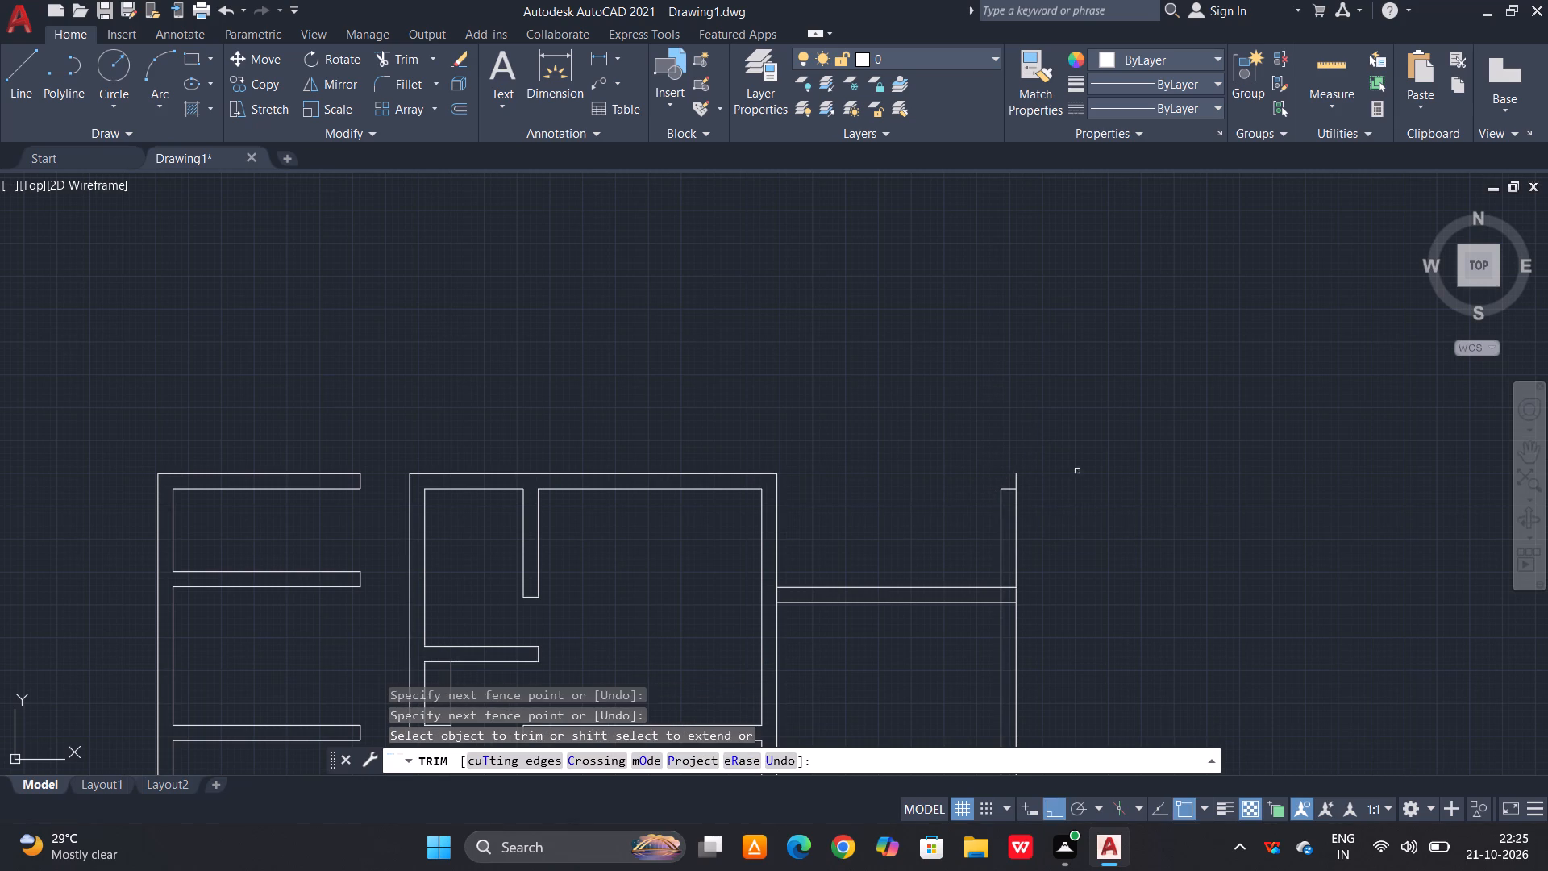
drag(1077, 431, 1058, 458)
click(962, 548)
click(1030, 460)
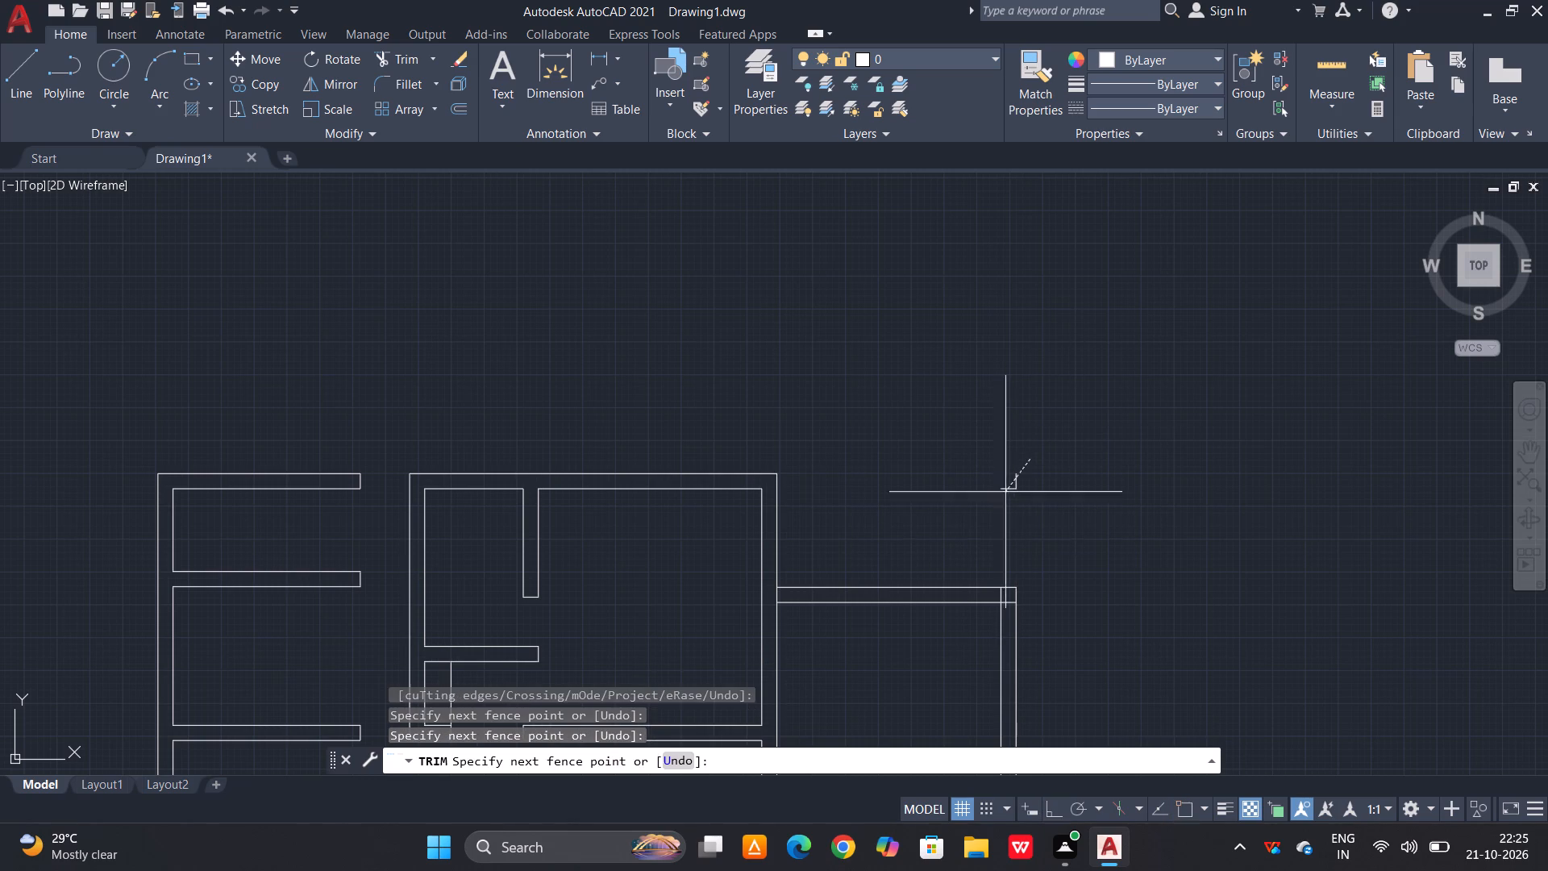
click(997, 506)
scroll(1046, 461, down, 1)
middle_drag(952, 681, 977, 525)
key(Escape)
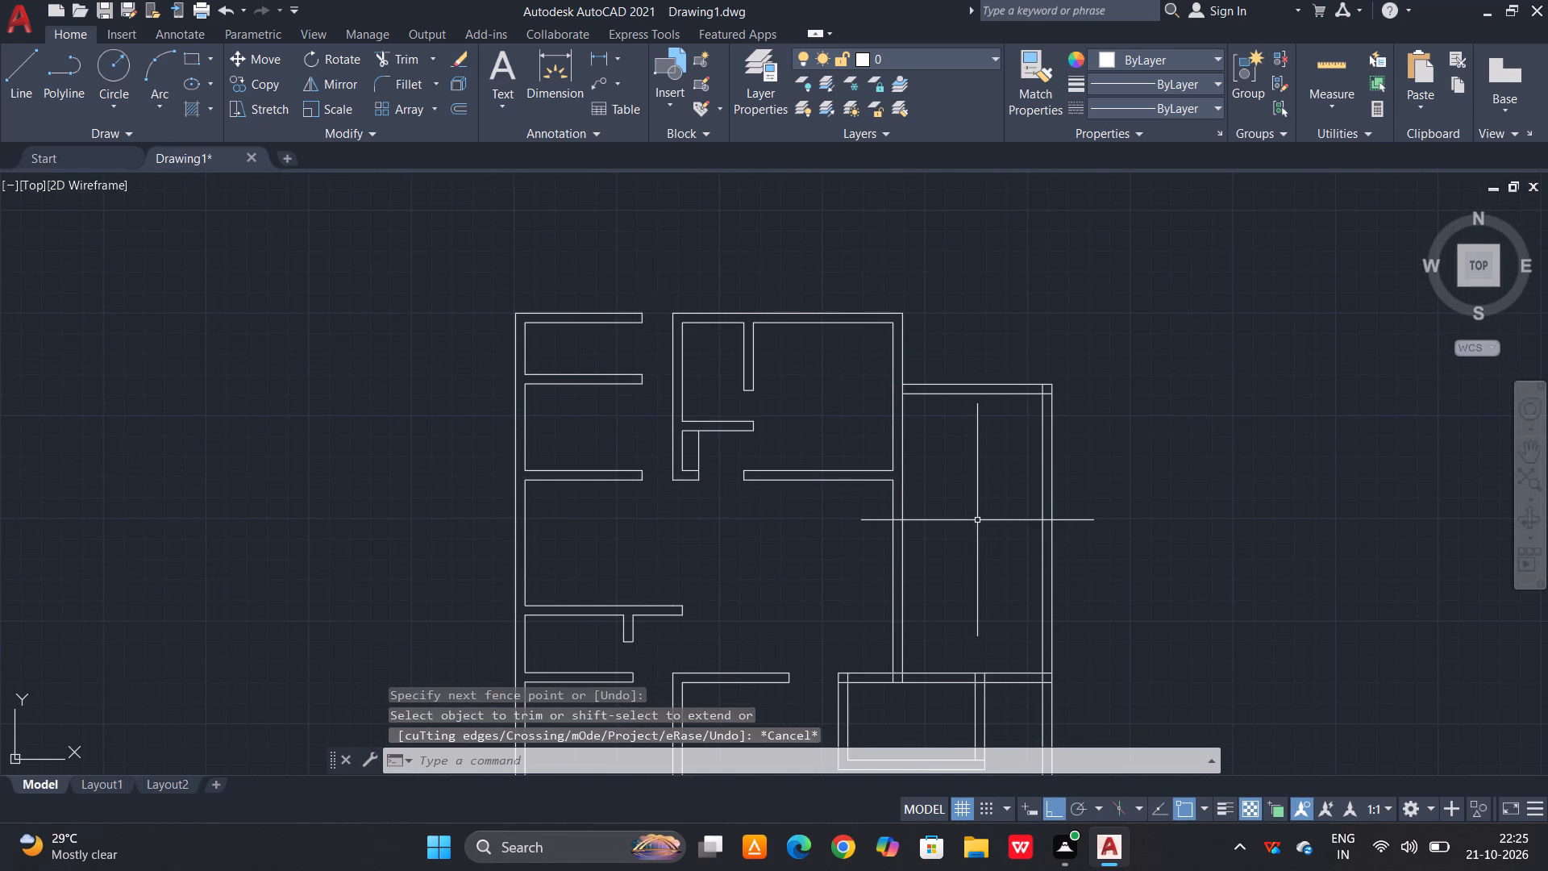
key(Escape)
Offset the lower line of the right-hand room's new top wall 376 cm downward.
key(o)
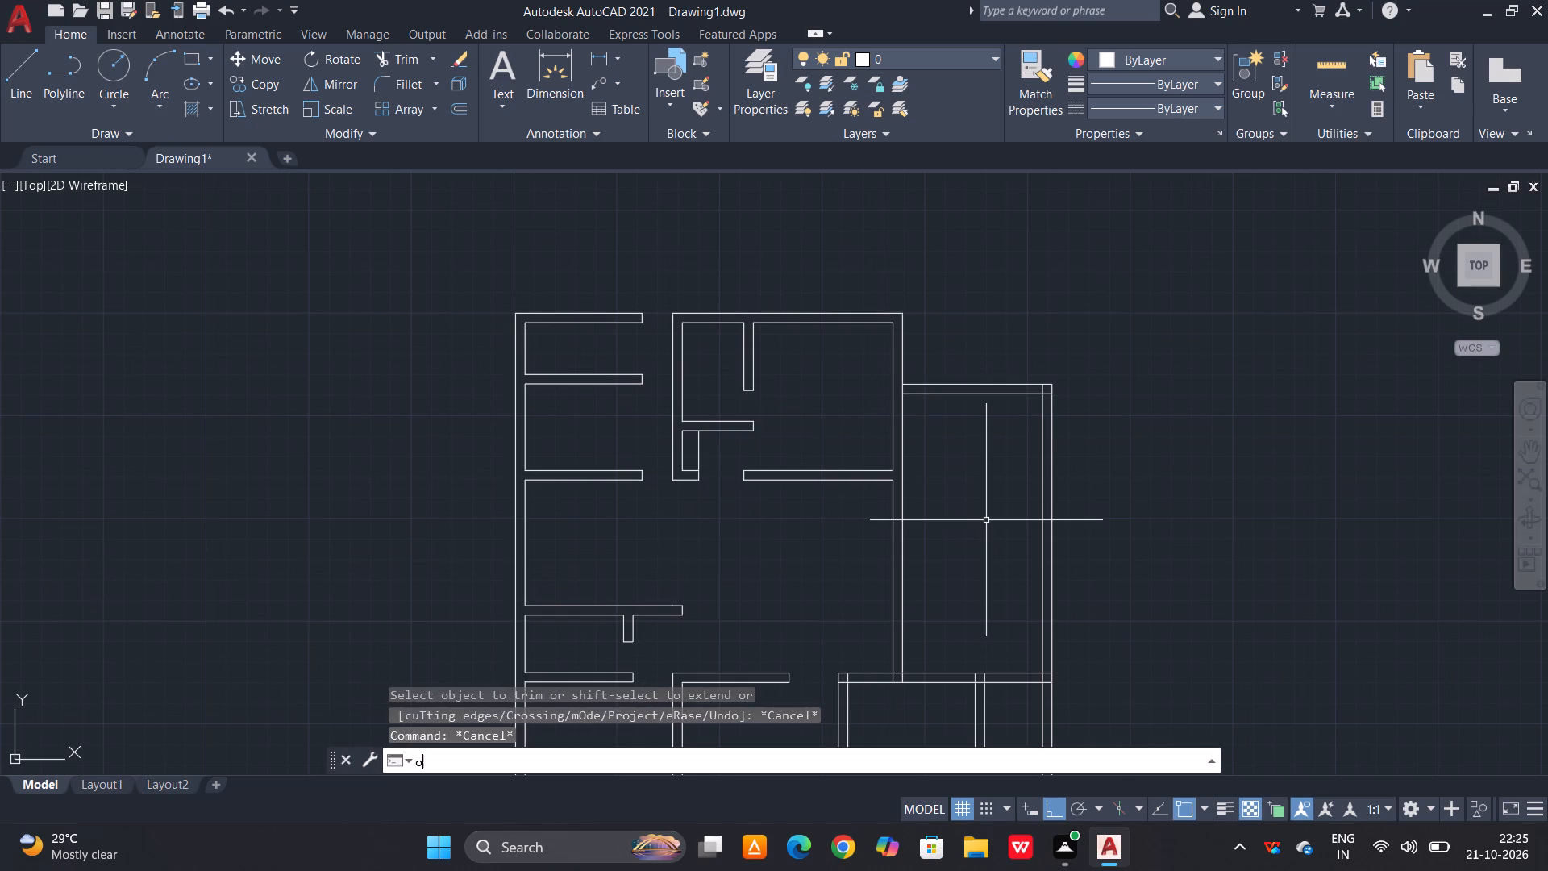
key(space)
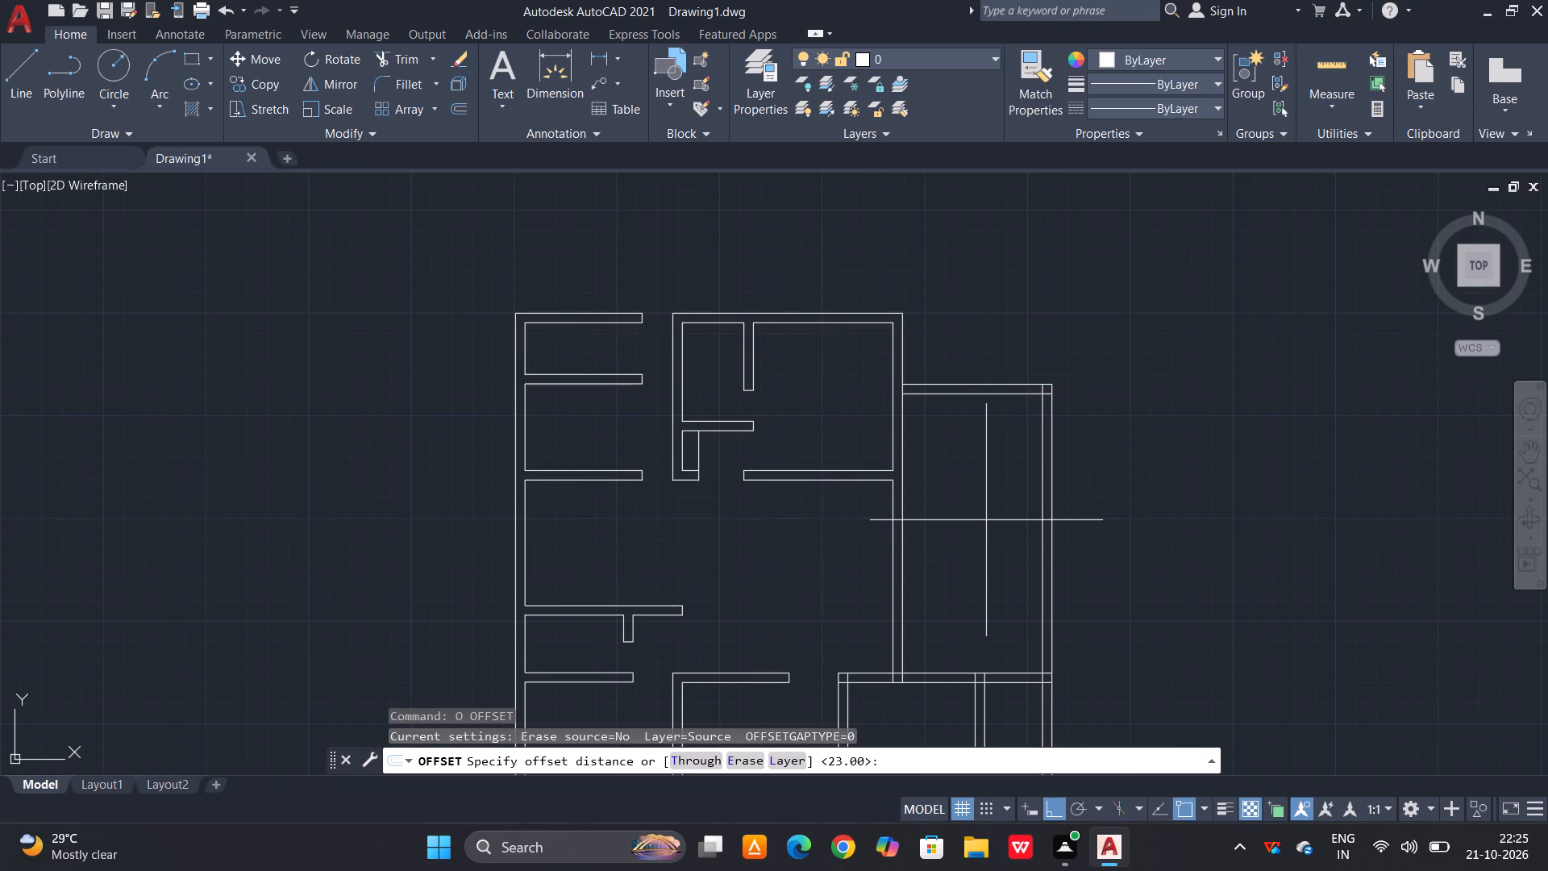
key(3)
key(7)
key(6)
key(space)
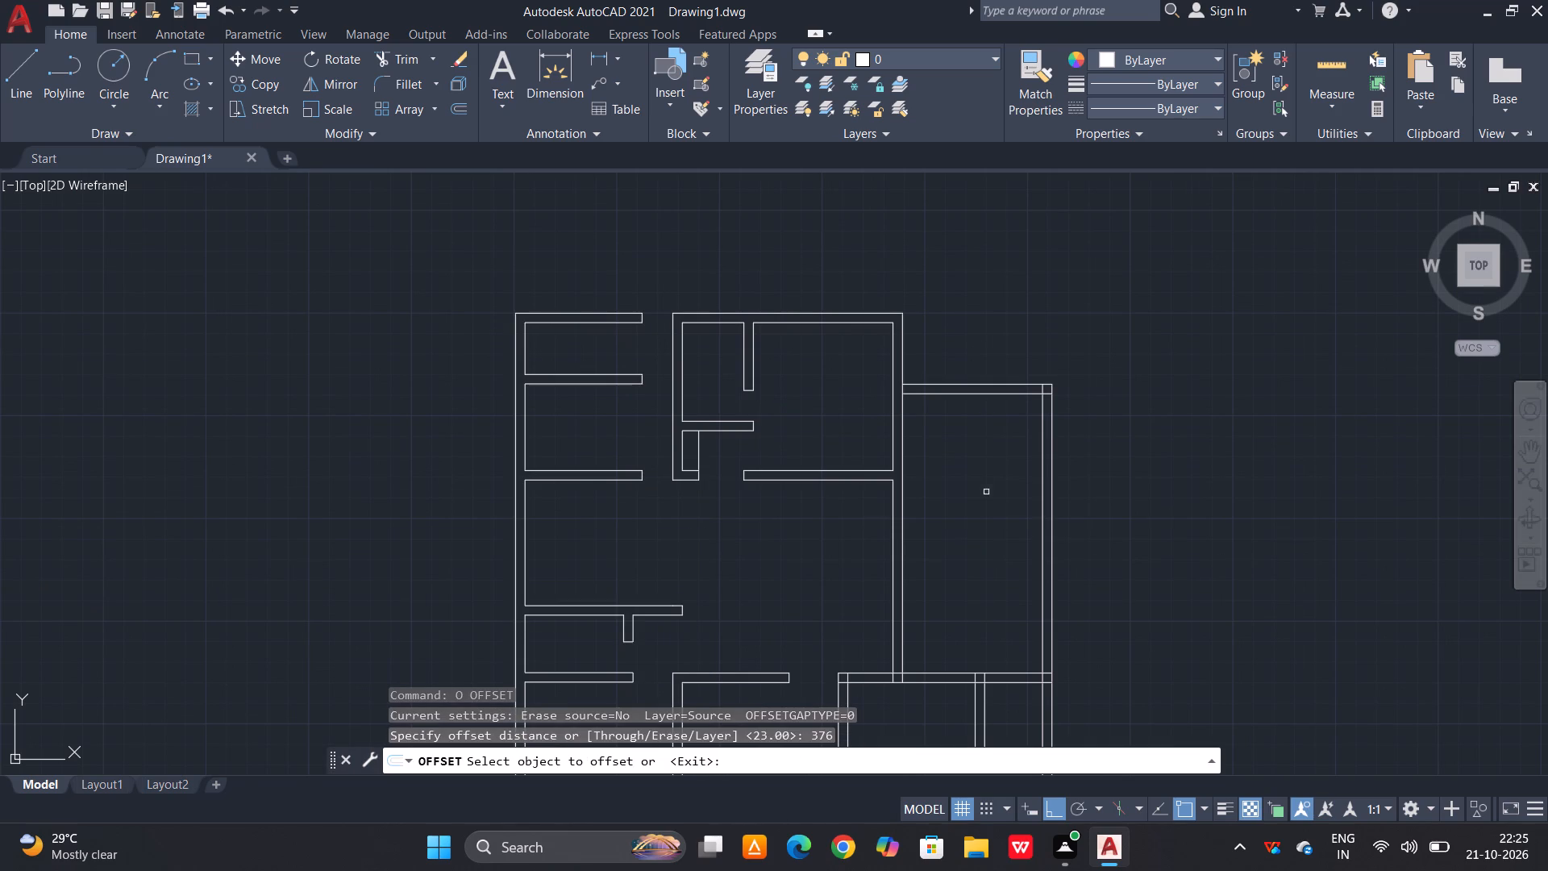
click(1001, 393)
click(977, 491)
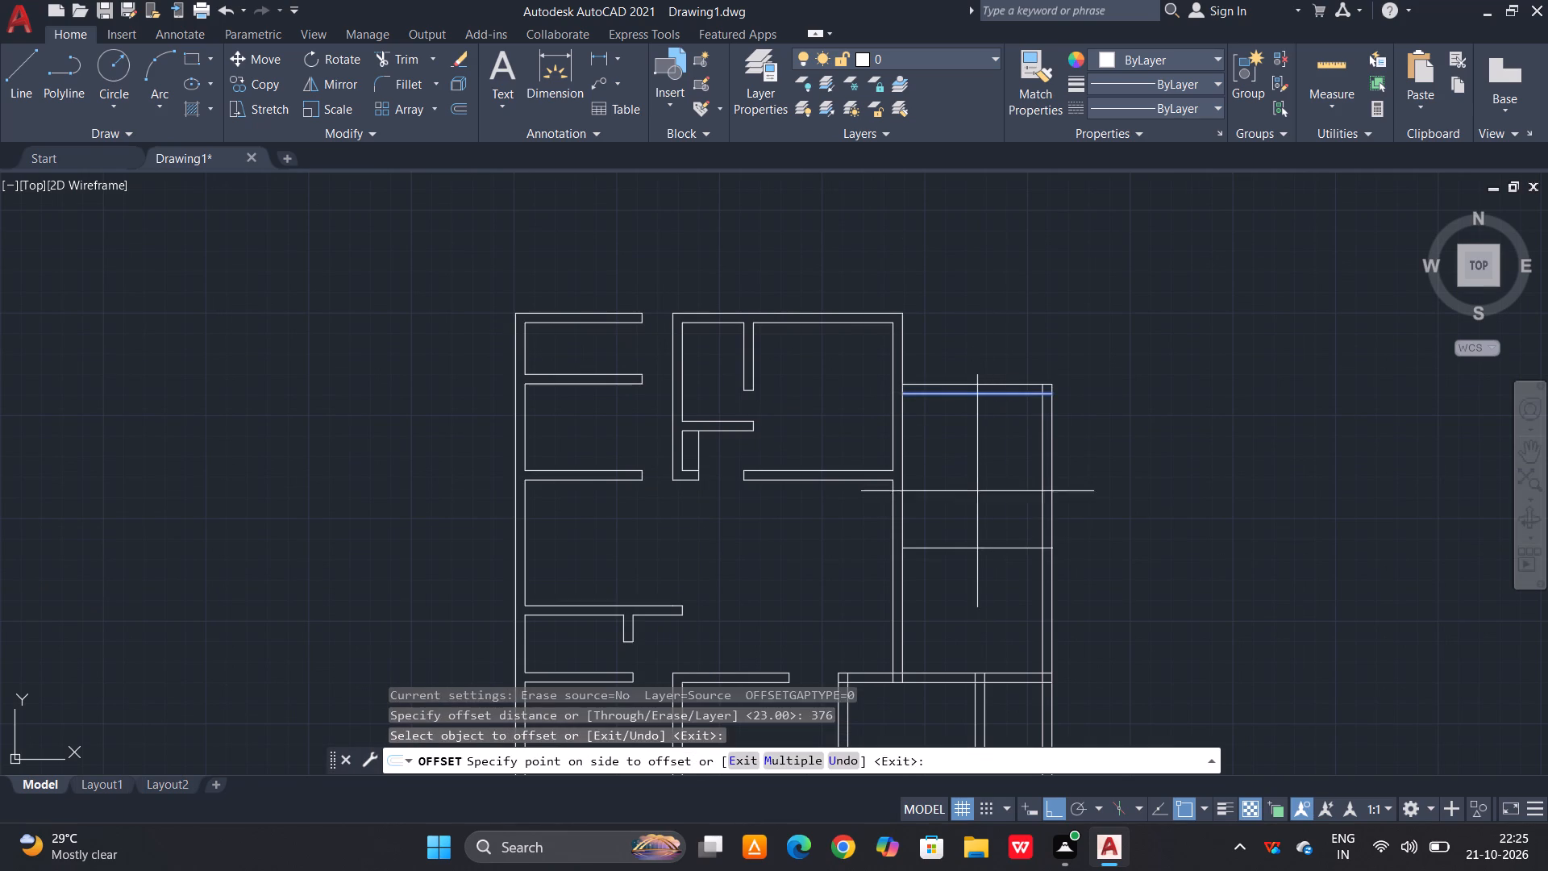
key(Escape)
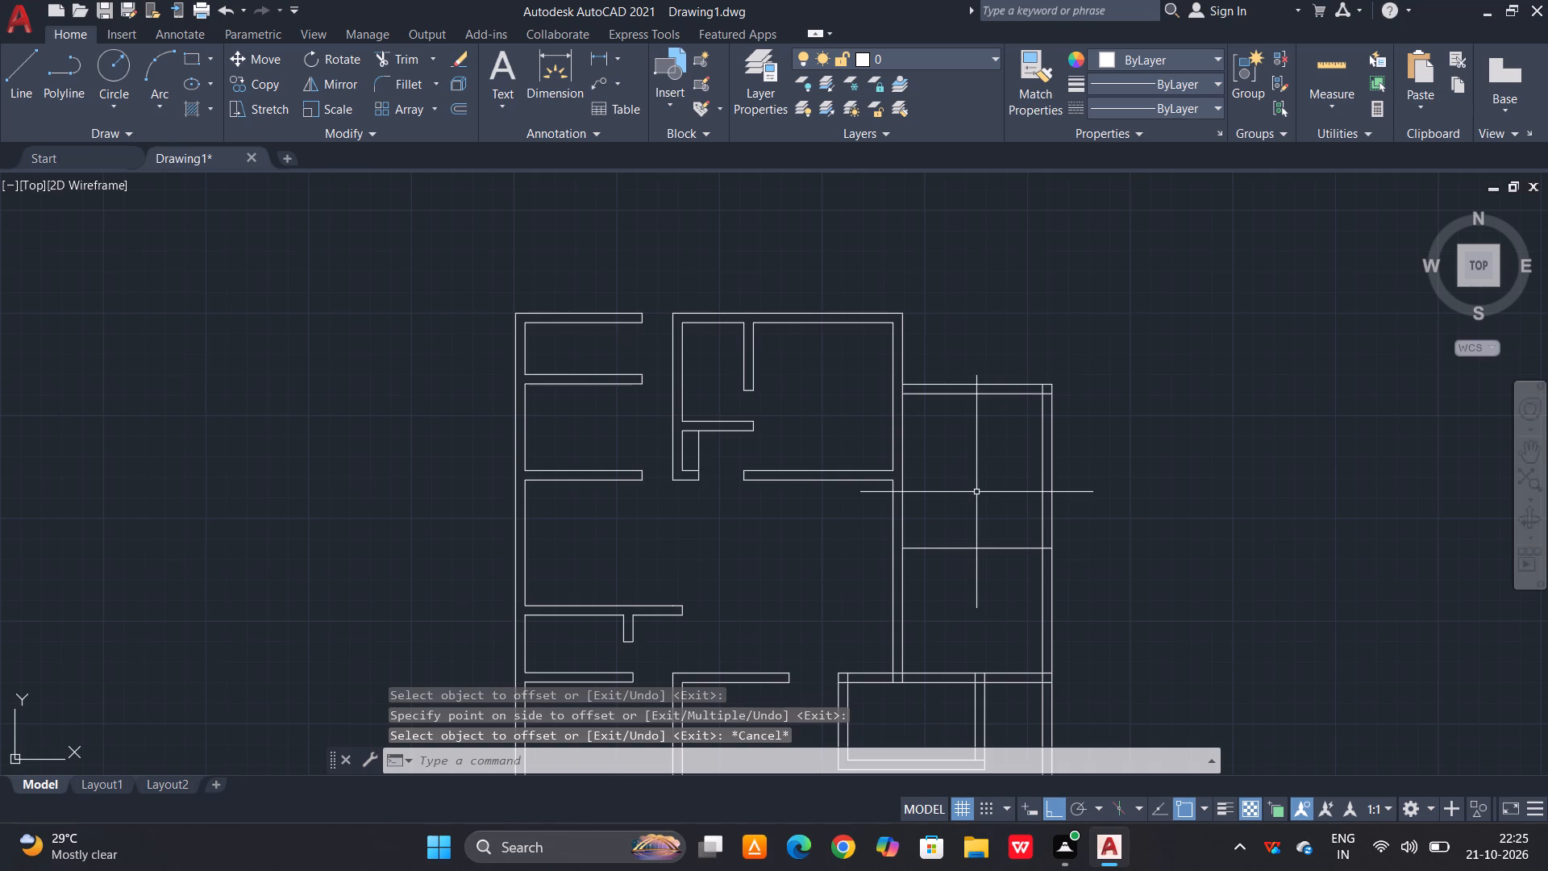
Offset the new dividing line 23 cm downward to form a horizontal partition wall.
text(o 23)
key(space)
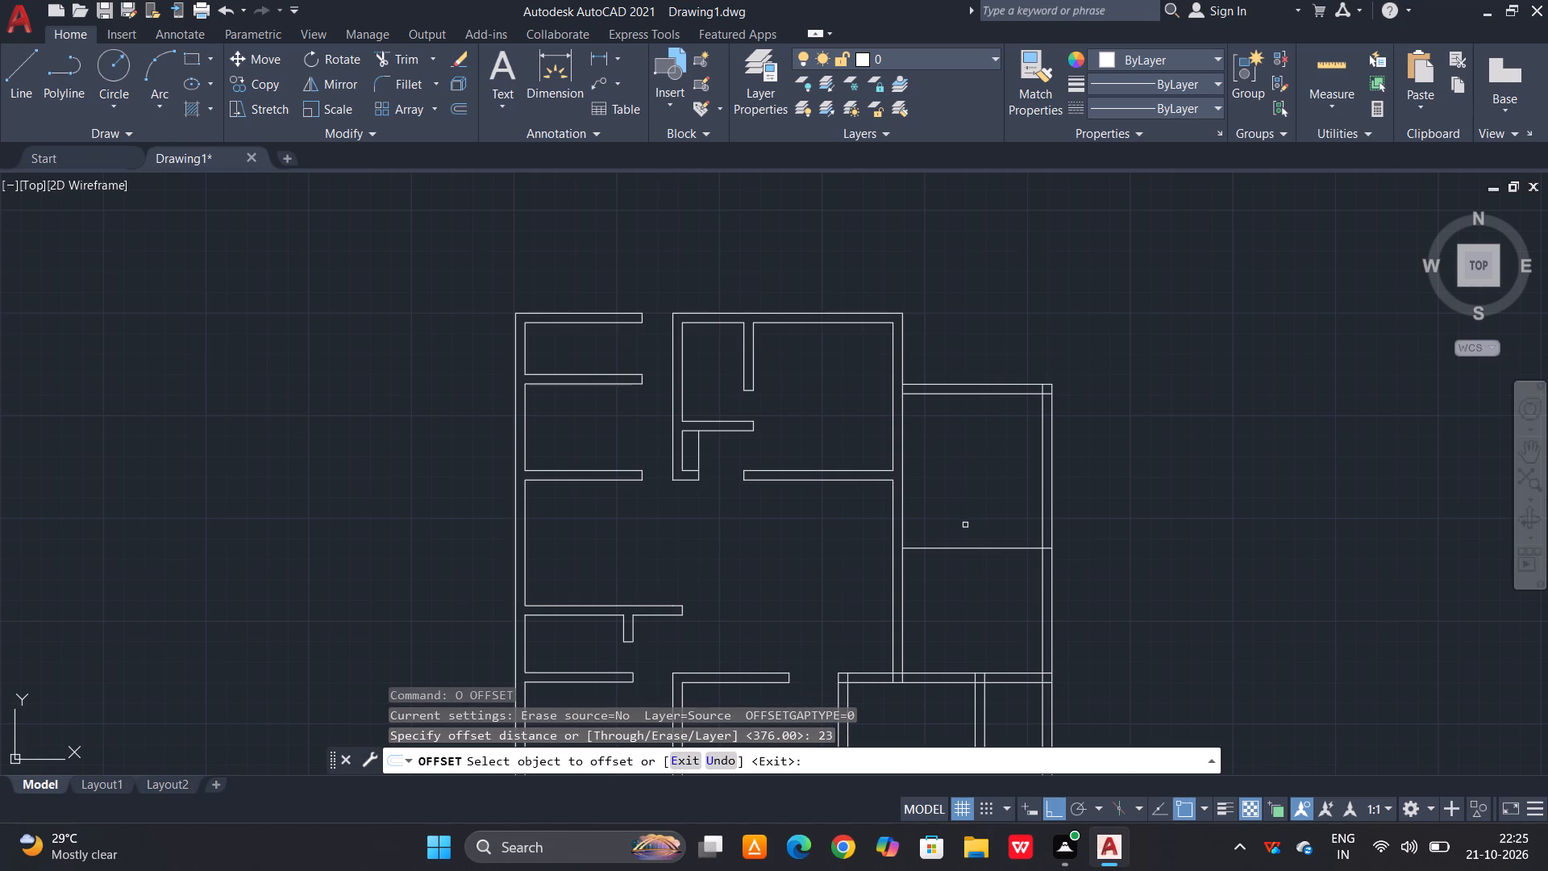
click(947, 548)
click(903, 619)
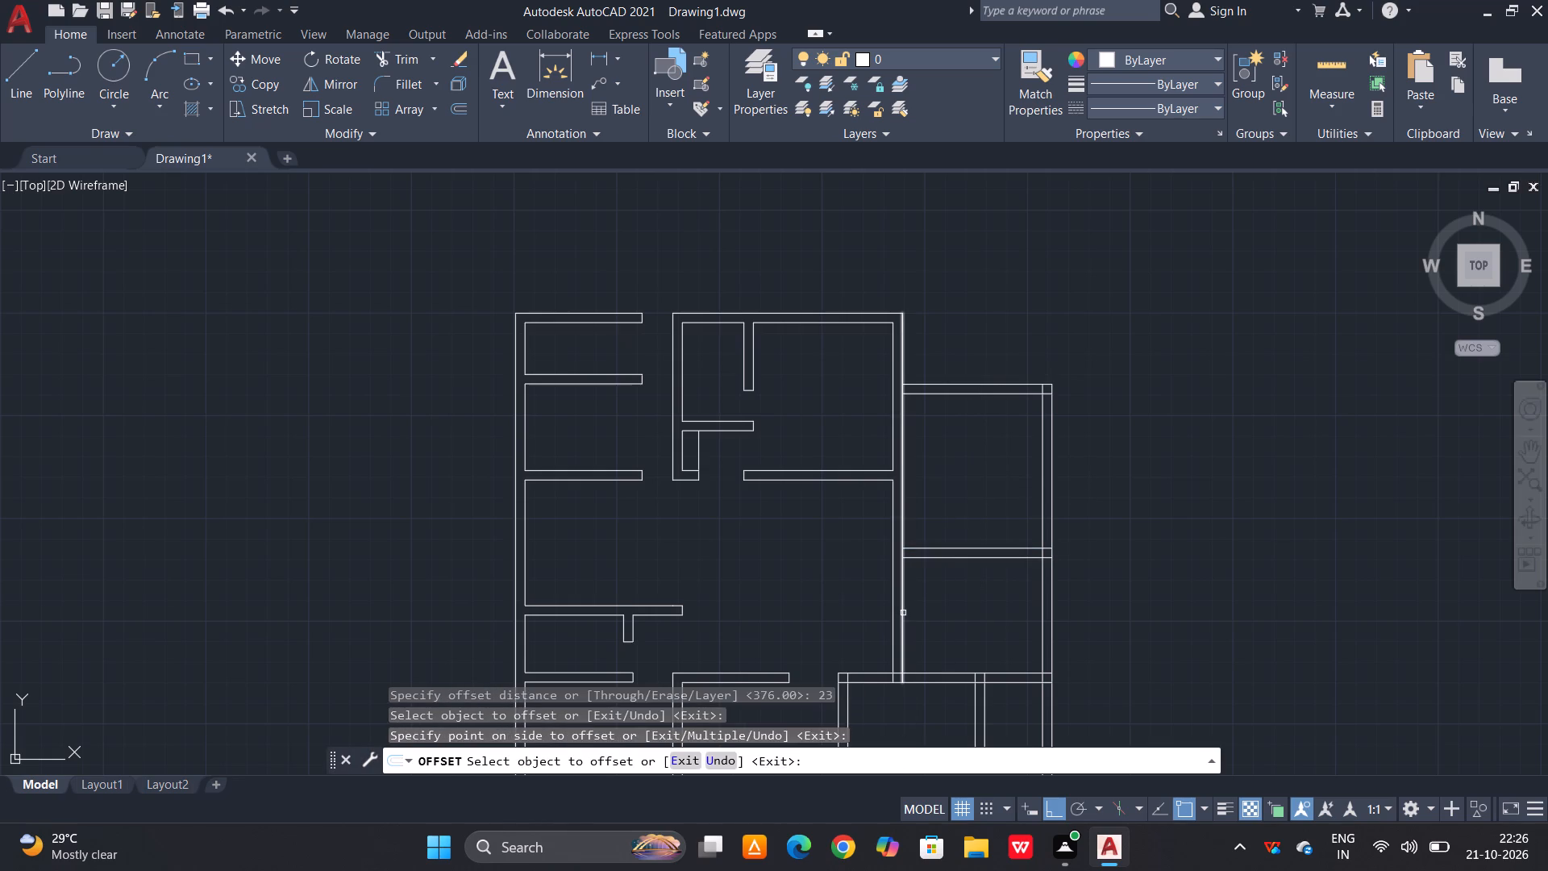
key(Escape)
Extend both lines of the new horizontal partition to the far line of the long vertical interior wall.
text(ex)
key(space)
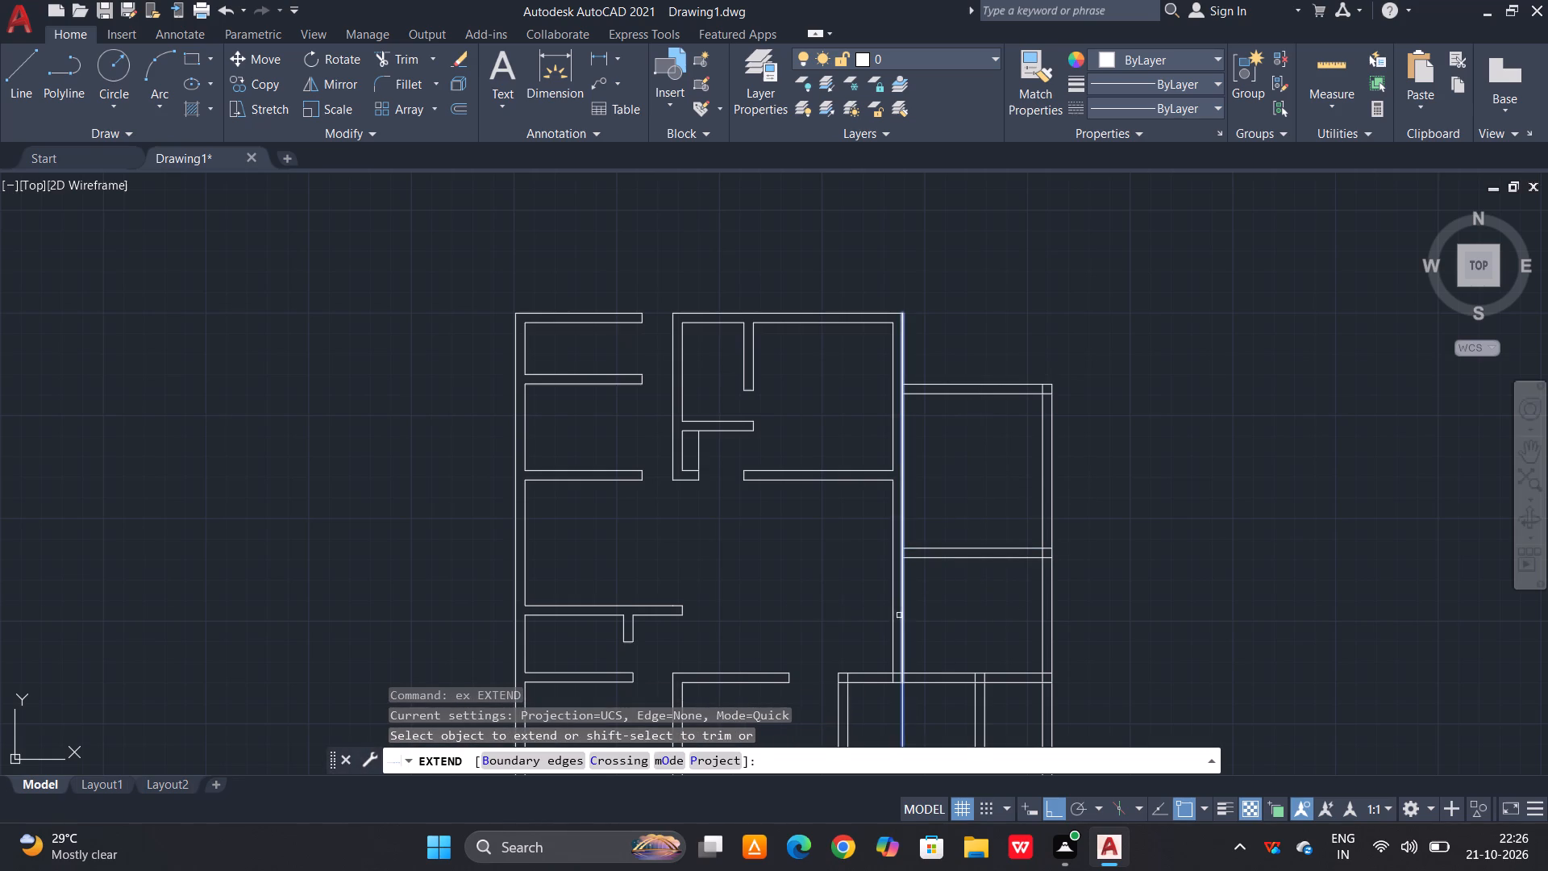
click(930, 561)
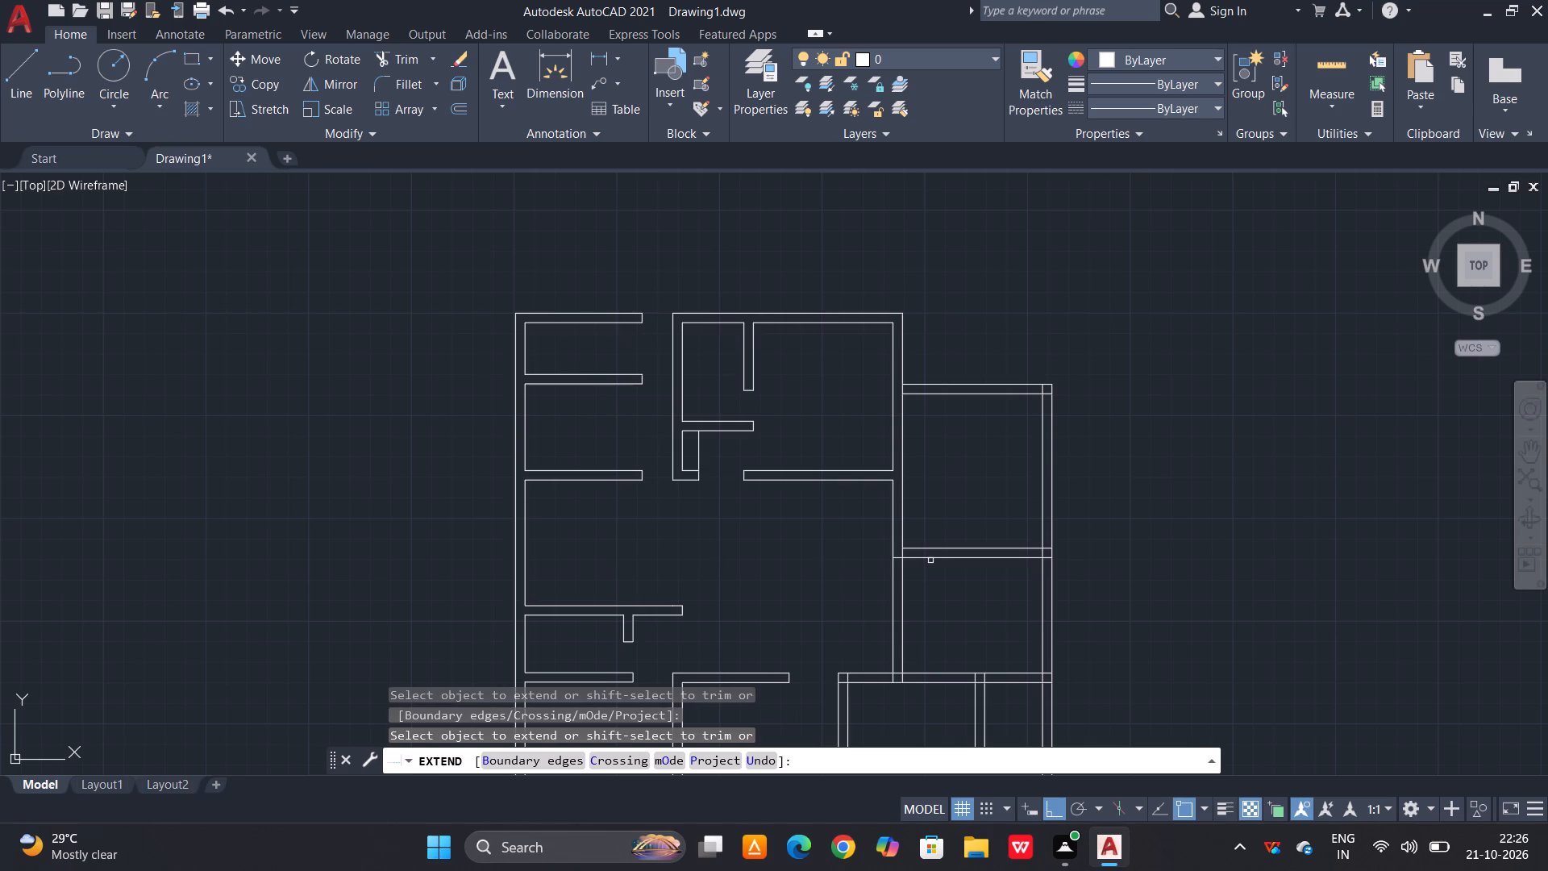
click(930, 548)
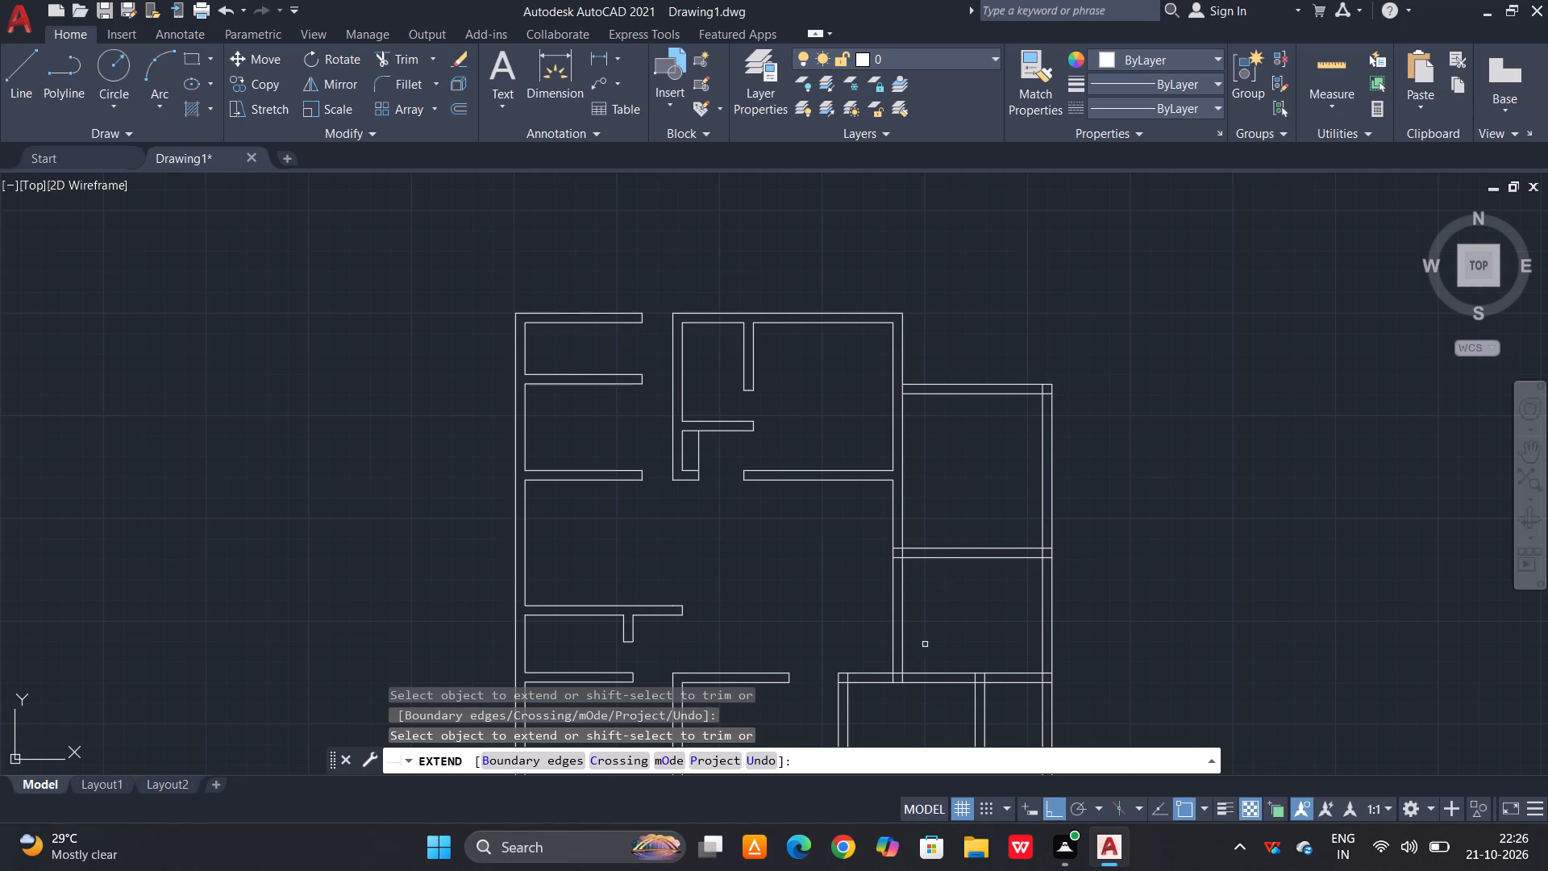
middle_drag(921, 656, 939, 601)
key(Escape)
key(Escape)
Offset the right outer wall's inner line 220 cm inward, toward the long vertical interior wall.
text(o)
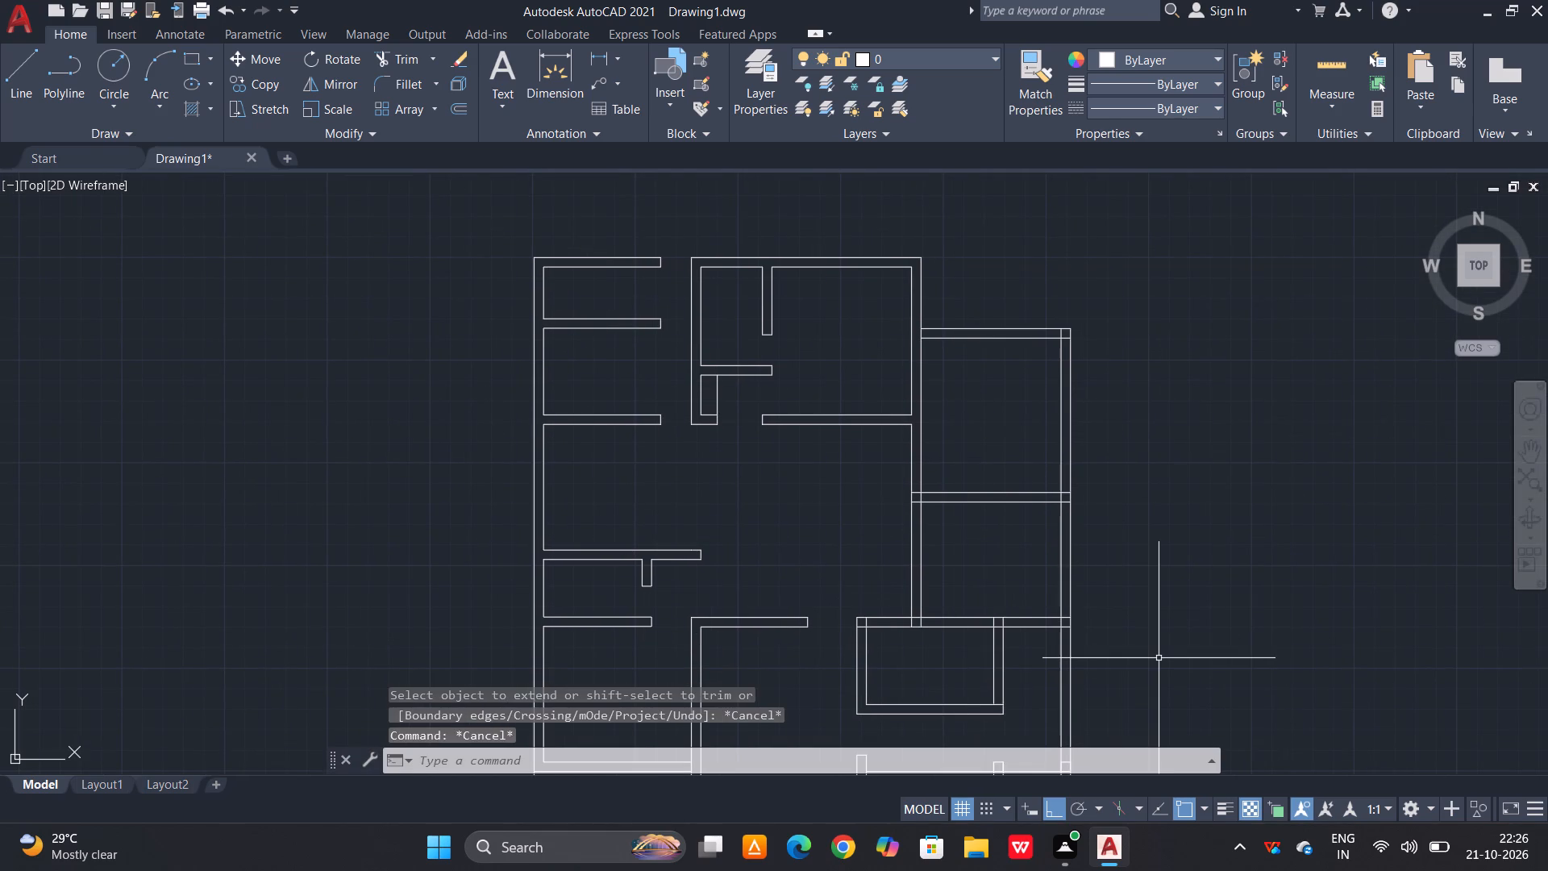
key(space)
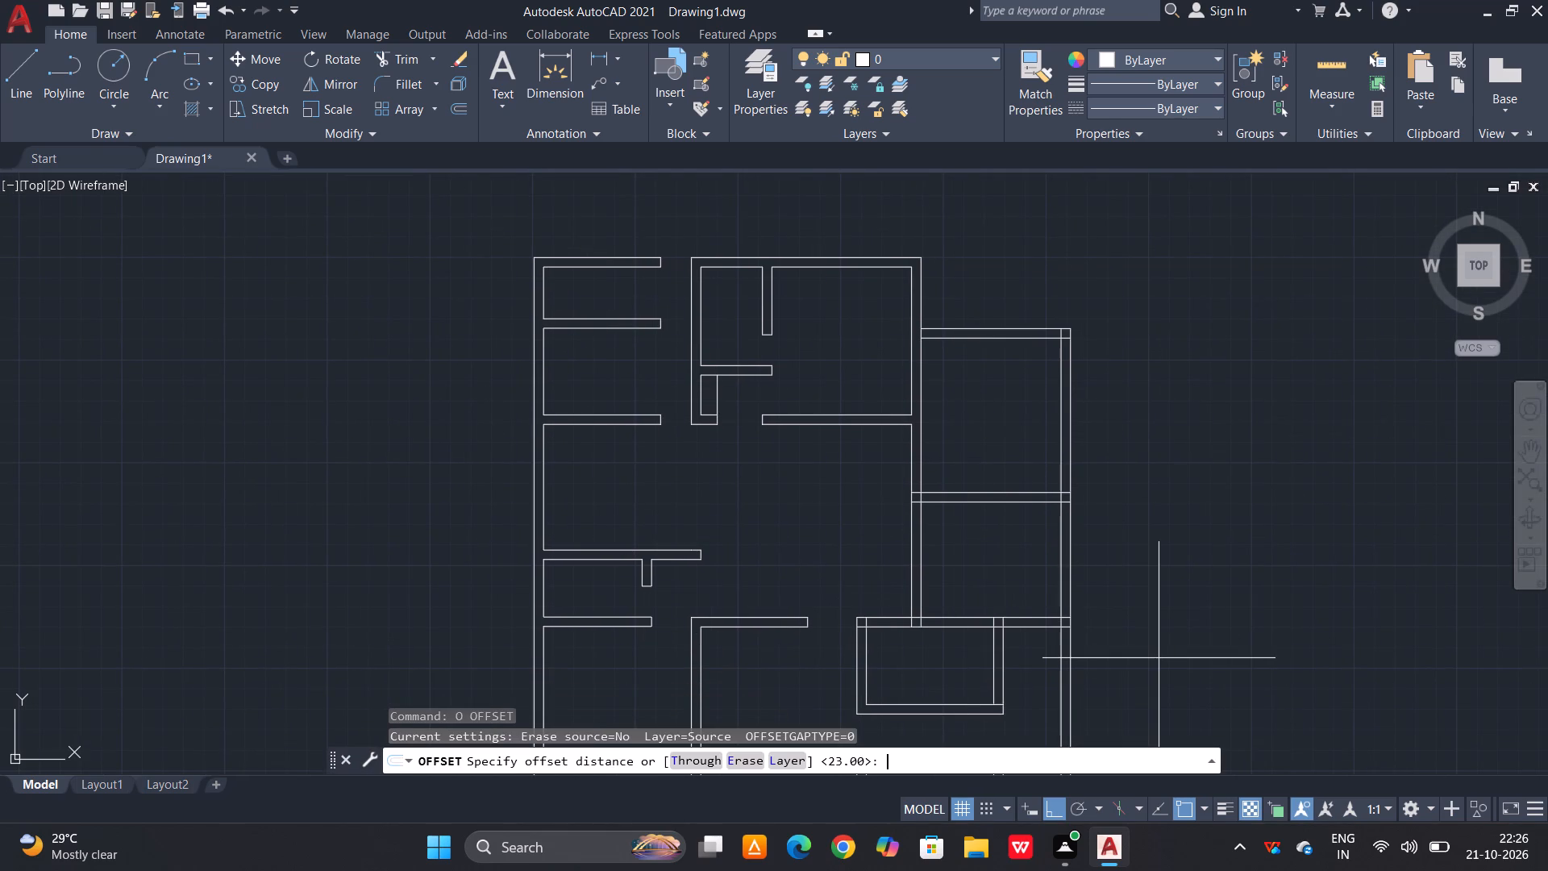
text(22)
key(0)
key(space)
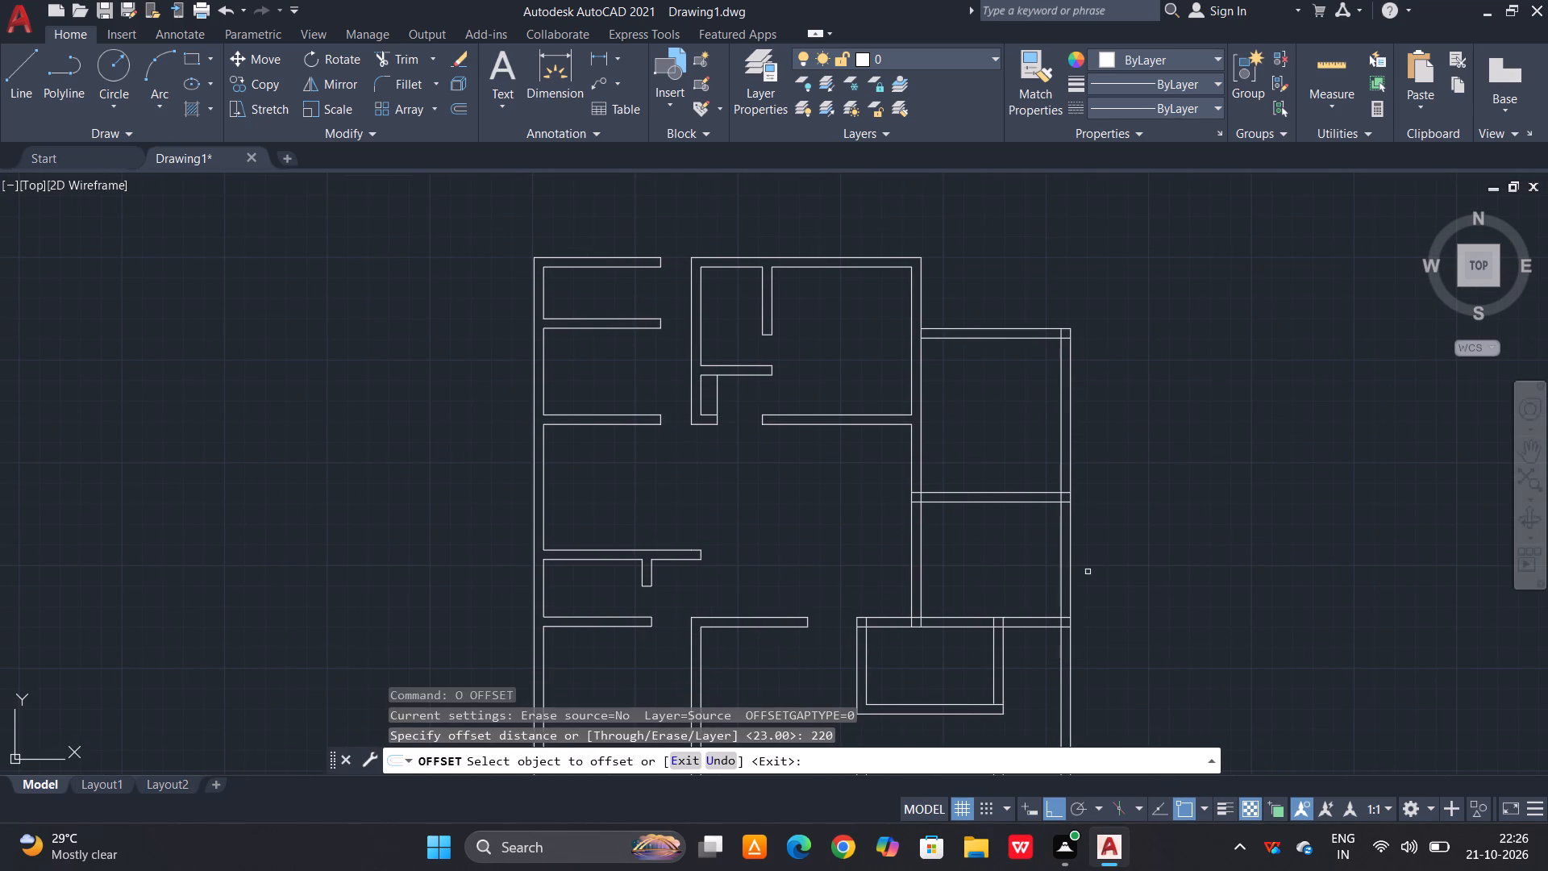
click(1060, 556)
click(997, 556)
key(Escape)
Offset the new vertical line 23 cm toward the long vertical interior wall to form a vertical partition.
text(o 23v)
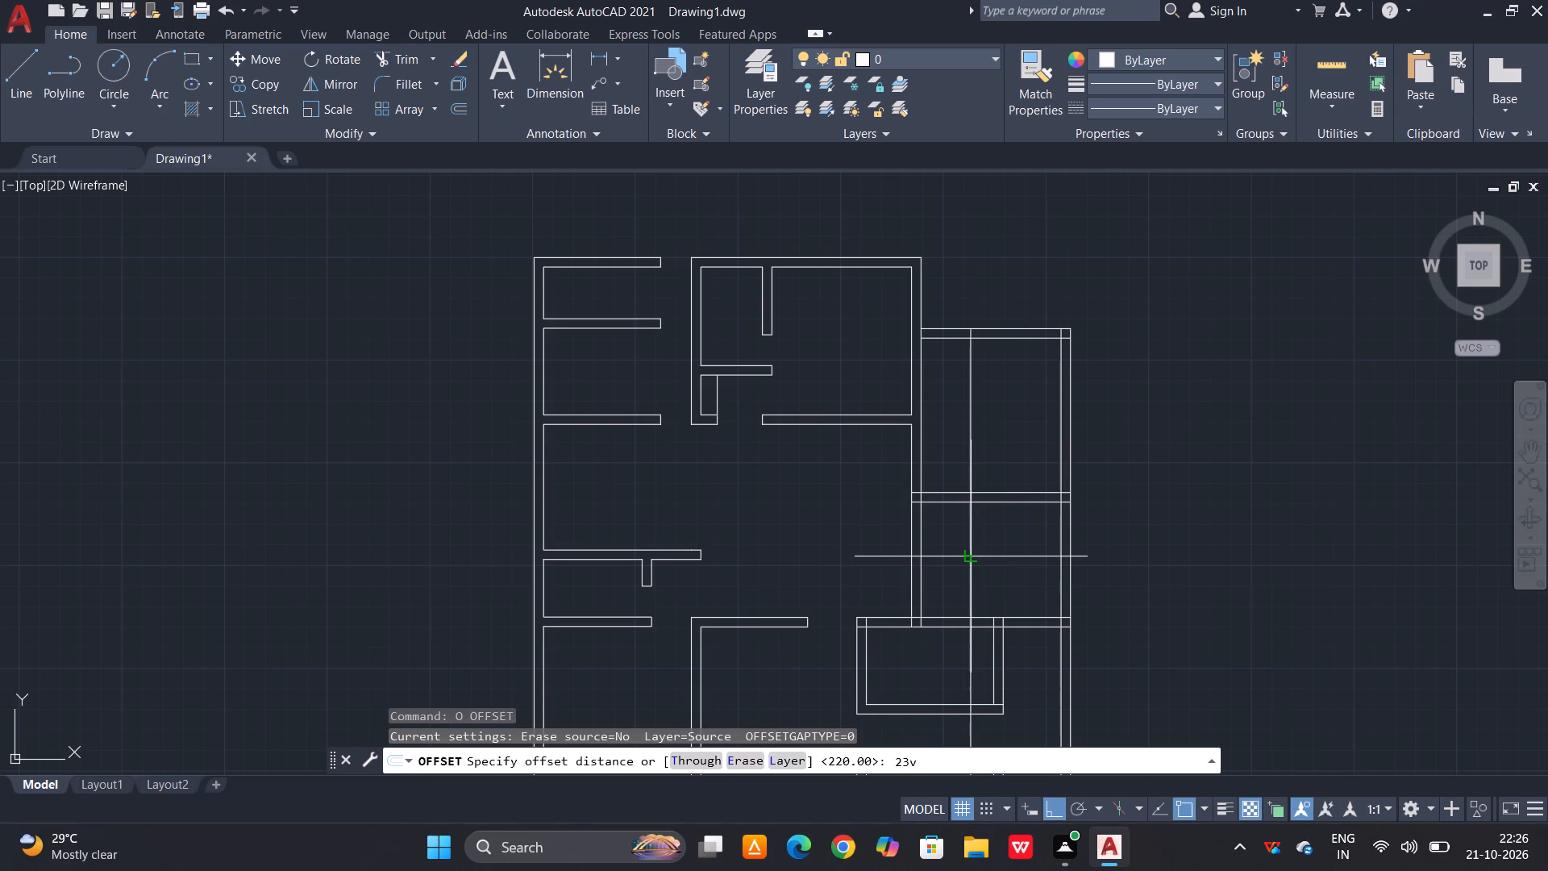
key(BackSpace)
key(space)
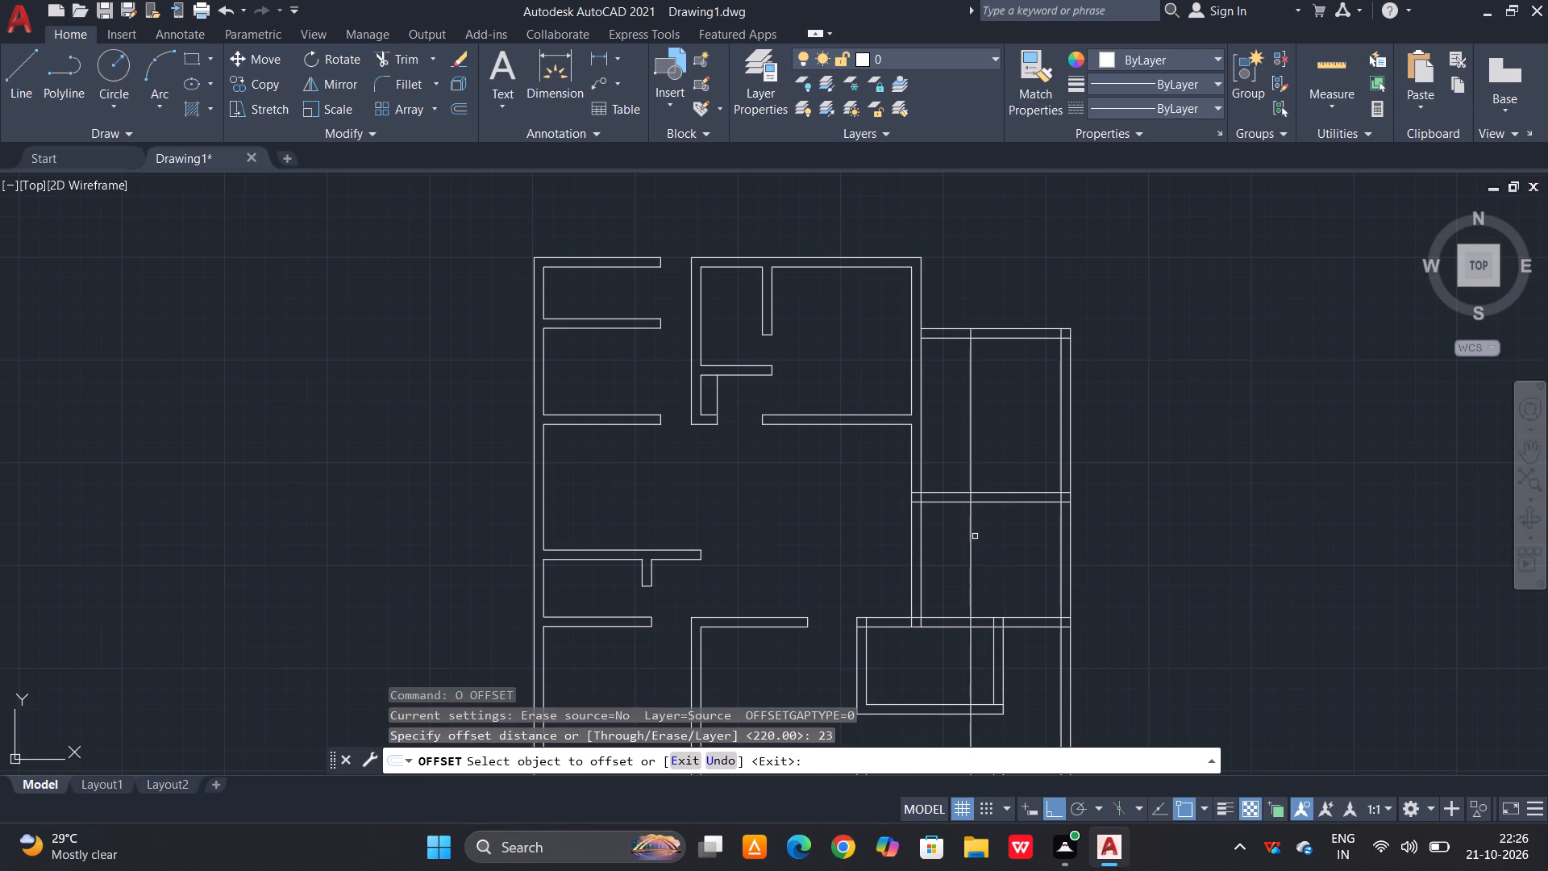
click(972, 537)
click(951, 547)
key(Escape)
key(Escape)
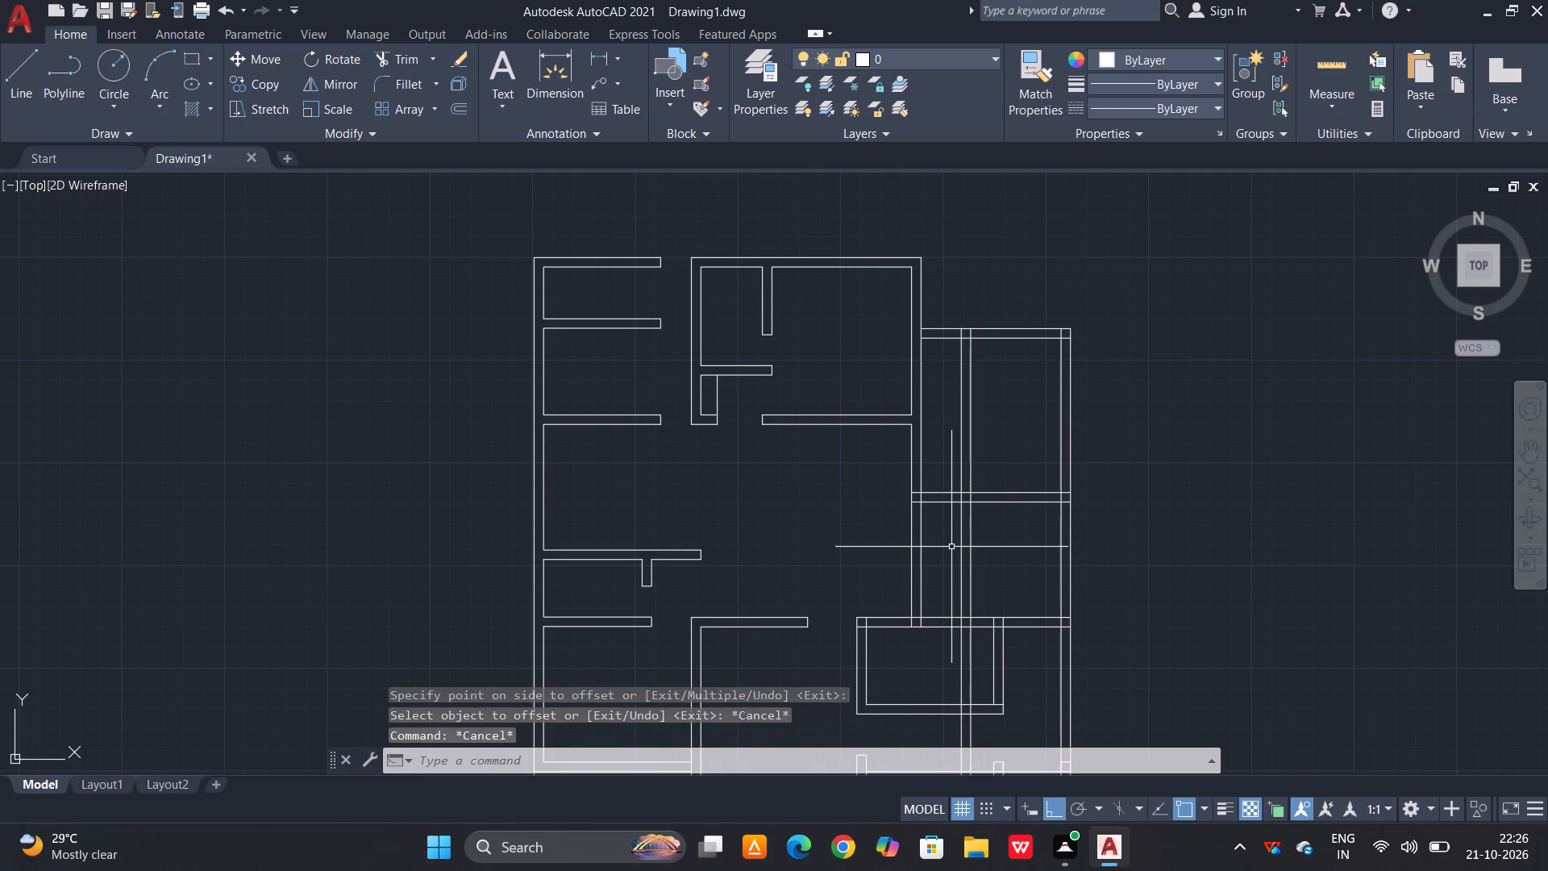
Trim the vertical partition's two lines in the room above the horizontal partition, including their stubs in the top wall.
text(tr)
key(space)
key(space)
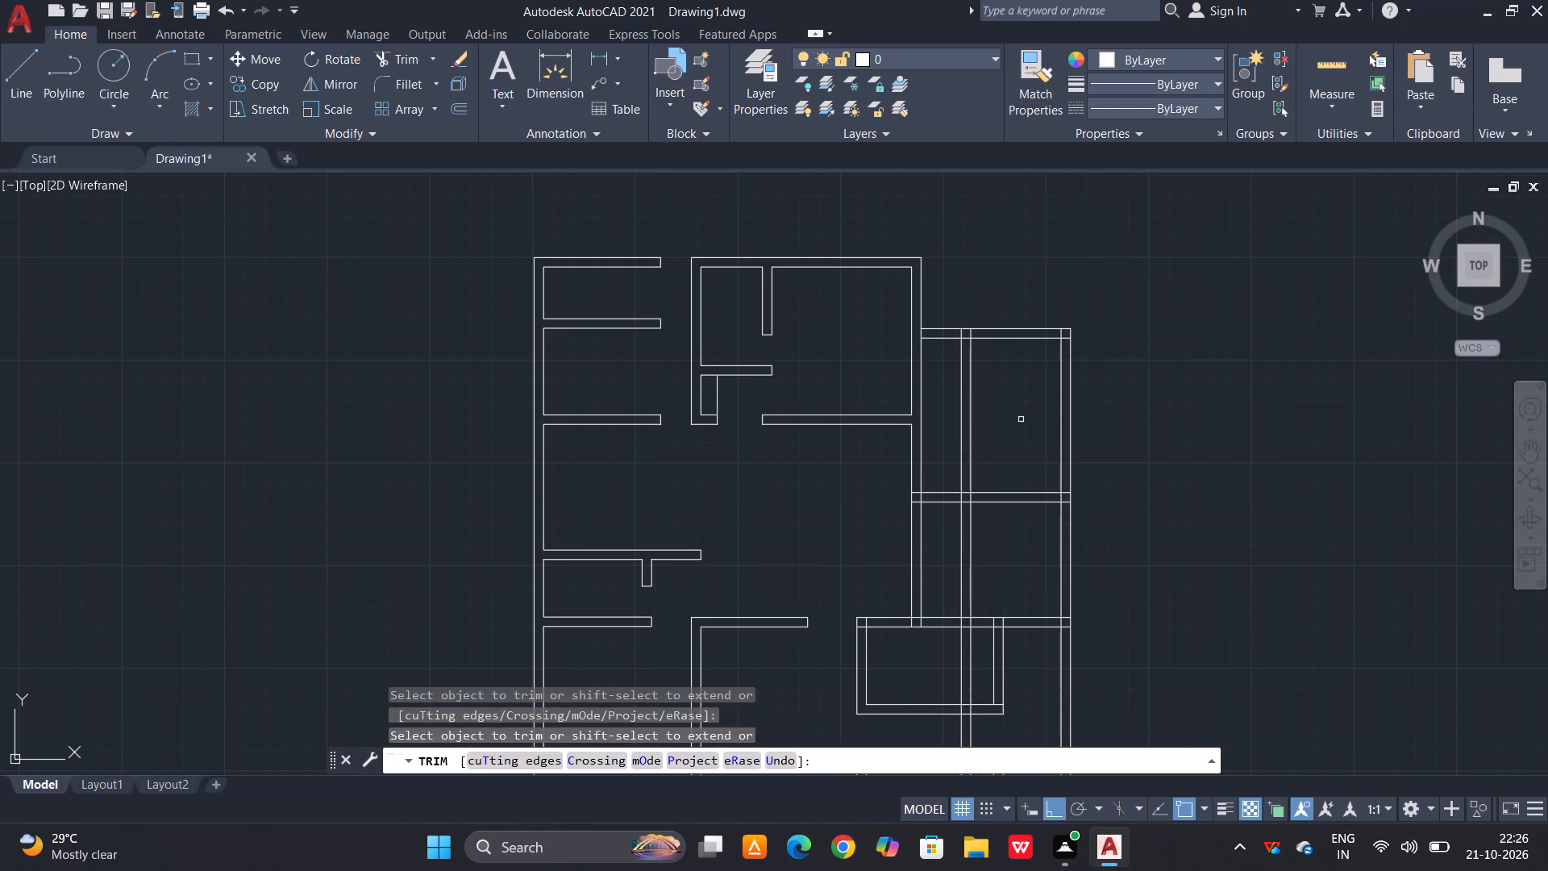
click(1021, 419)
click(953, 448)
scroll(976, 342, up, 2)
click(975, 315)
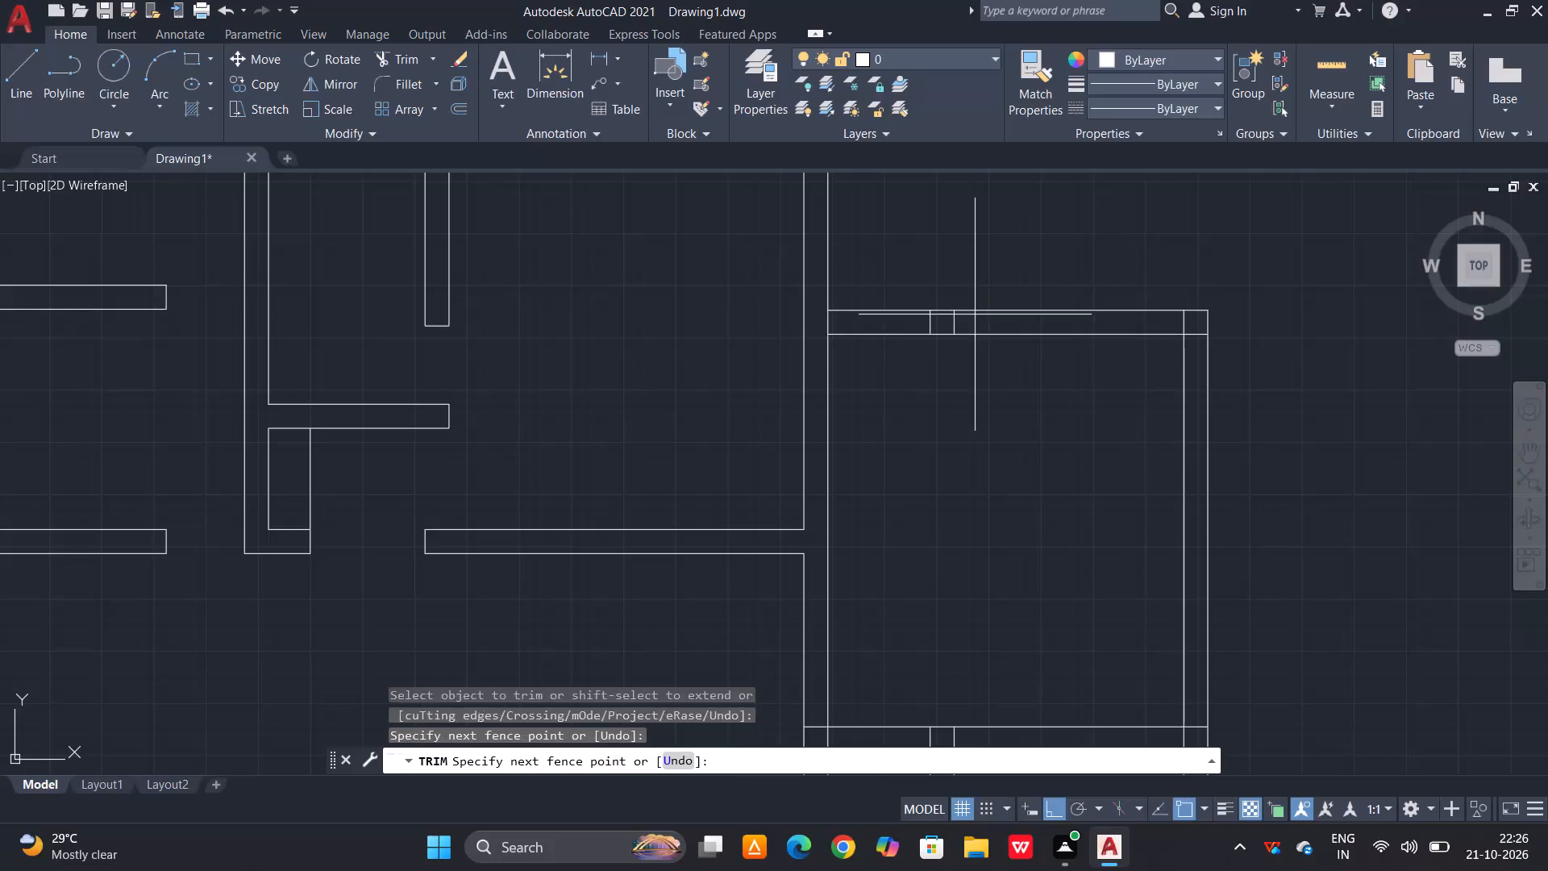
click(929, 324)
Trim the vertical partition's two lines where they cross the small rectangular room below.
scroll(945, 314, down, 2)
middle_drag(959, 590, 974, 531)
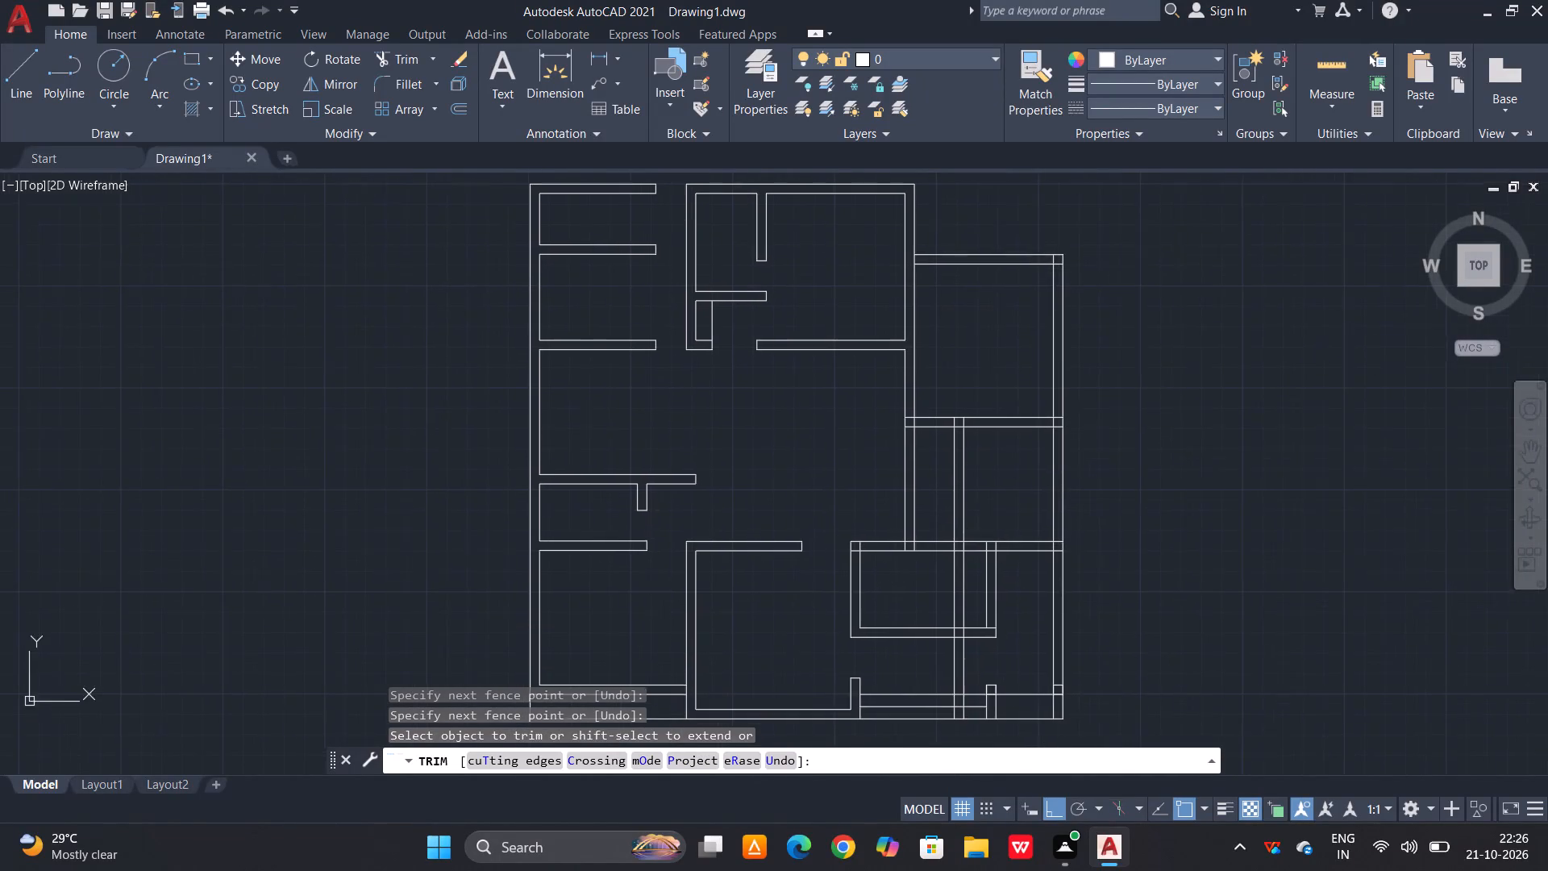
middle_drag(974, 531, 976, 530)
click(976, 589)
click(942, 601)
scroll(967, 527, up, 2)
scroll(970, 525, down, 2)
key(Escape)
Erase the two remaining vertical partition segments below the small rectangular room's inner area.
click(991, 644)
click(947, 665)
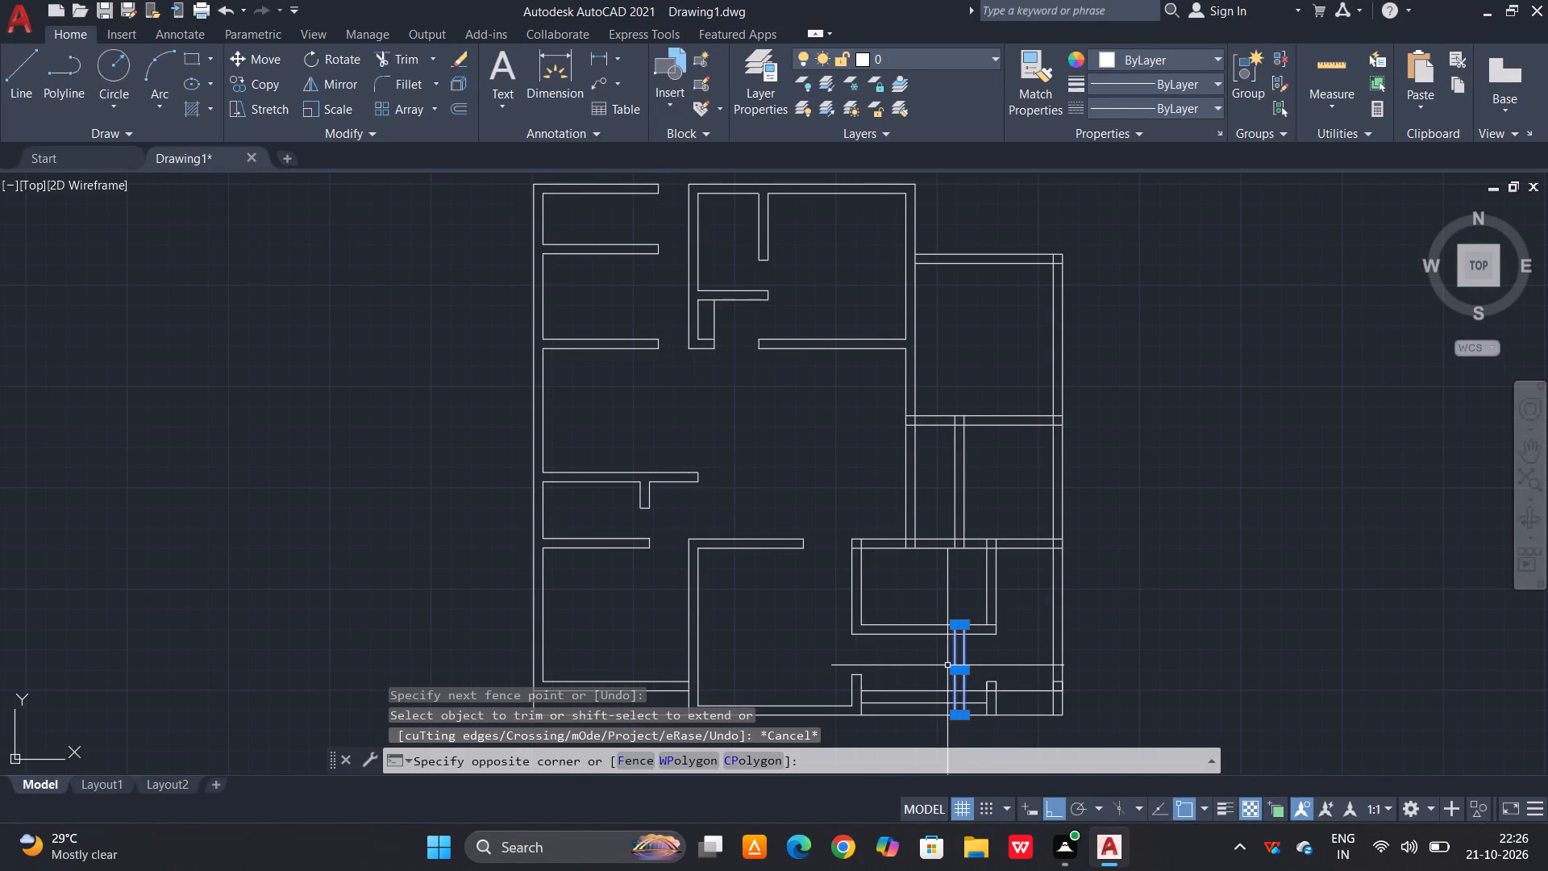
key(Delete)
Trim the vertical partition's two line stubs inside the small rectangular room's top wall.
scroll(976, 577, up, 3)
text(tr)
key(space)
key(space)
click(925, 447)
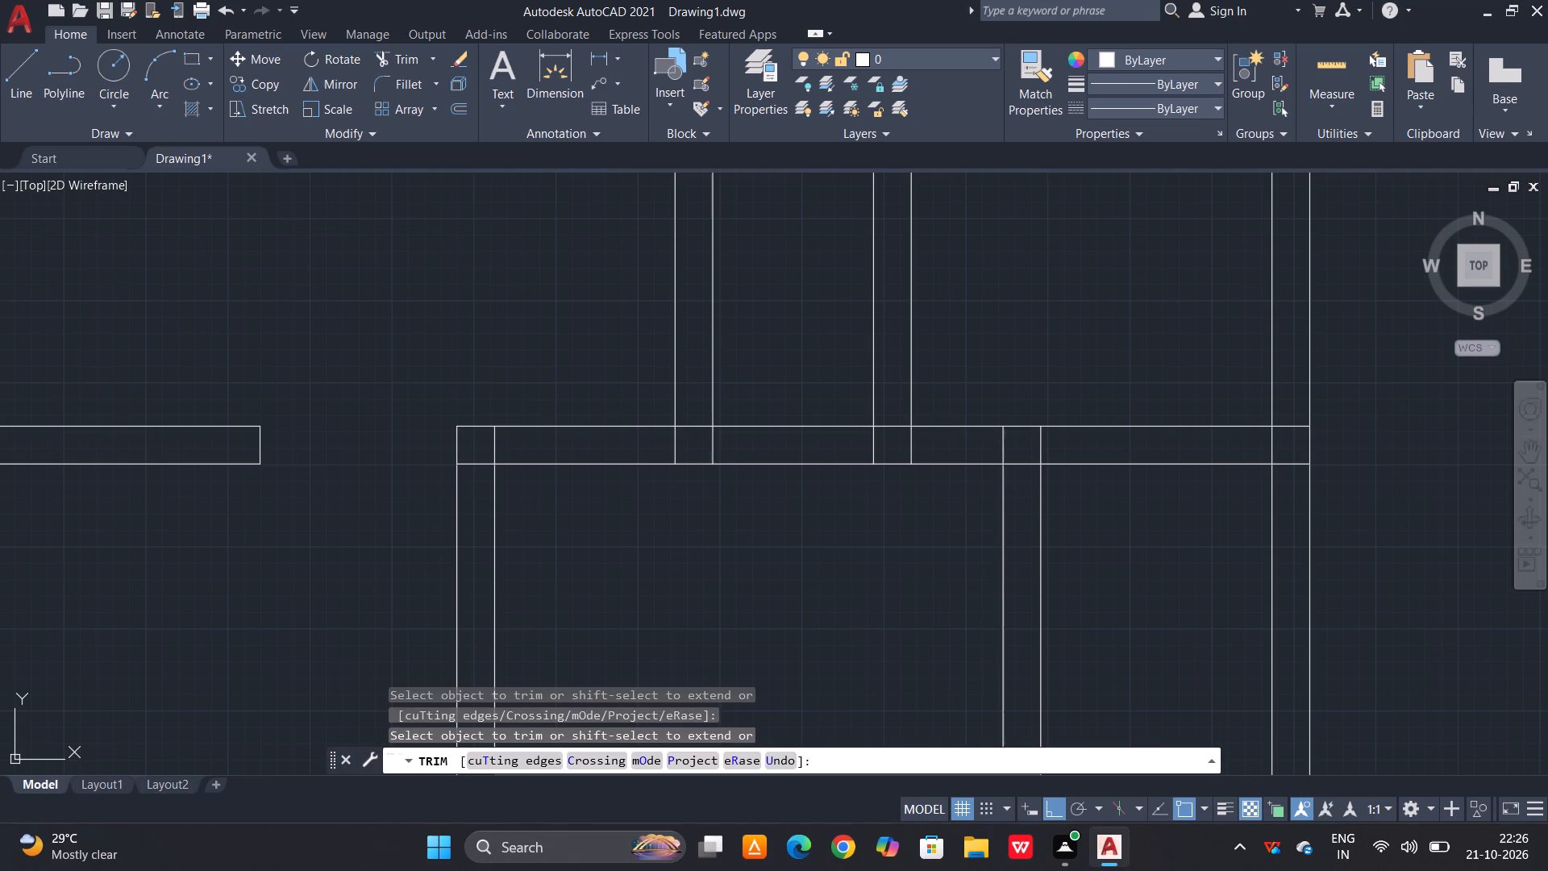
click(868, 453)
middle_drag(801, 616, 784, 769)
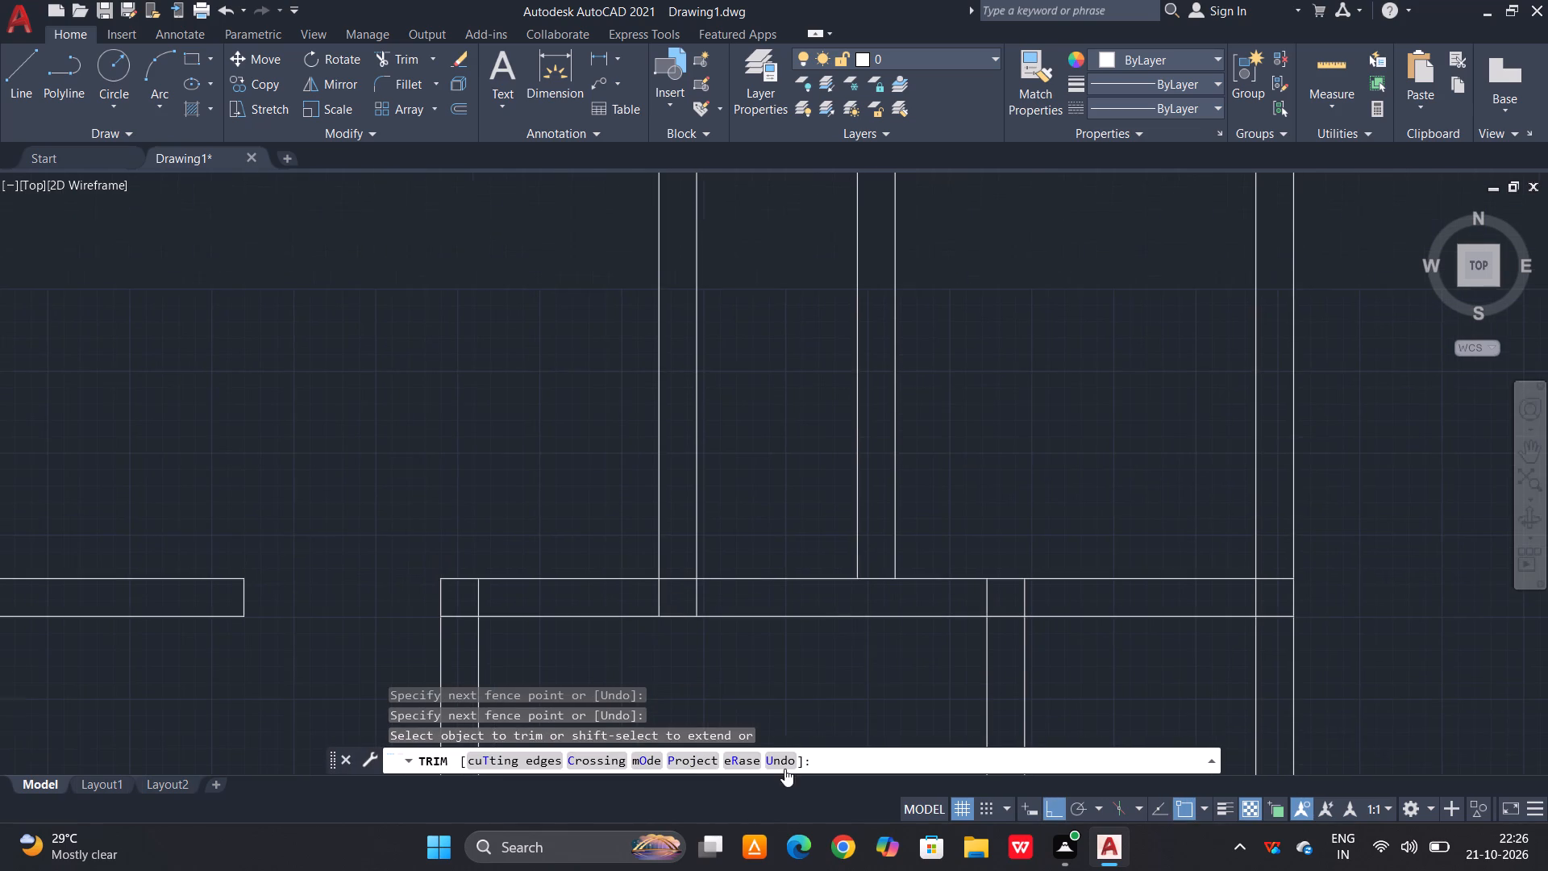
key(Escape)
key(Escape)
Offset the lower line of the right wing's horizontal partition 140 cm downward.
scroll(922, 551, down, 1)
text(o)
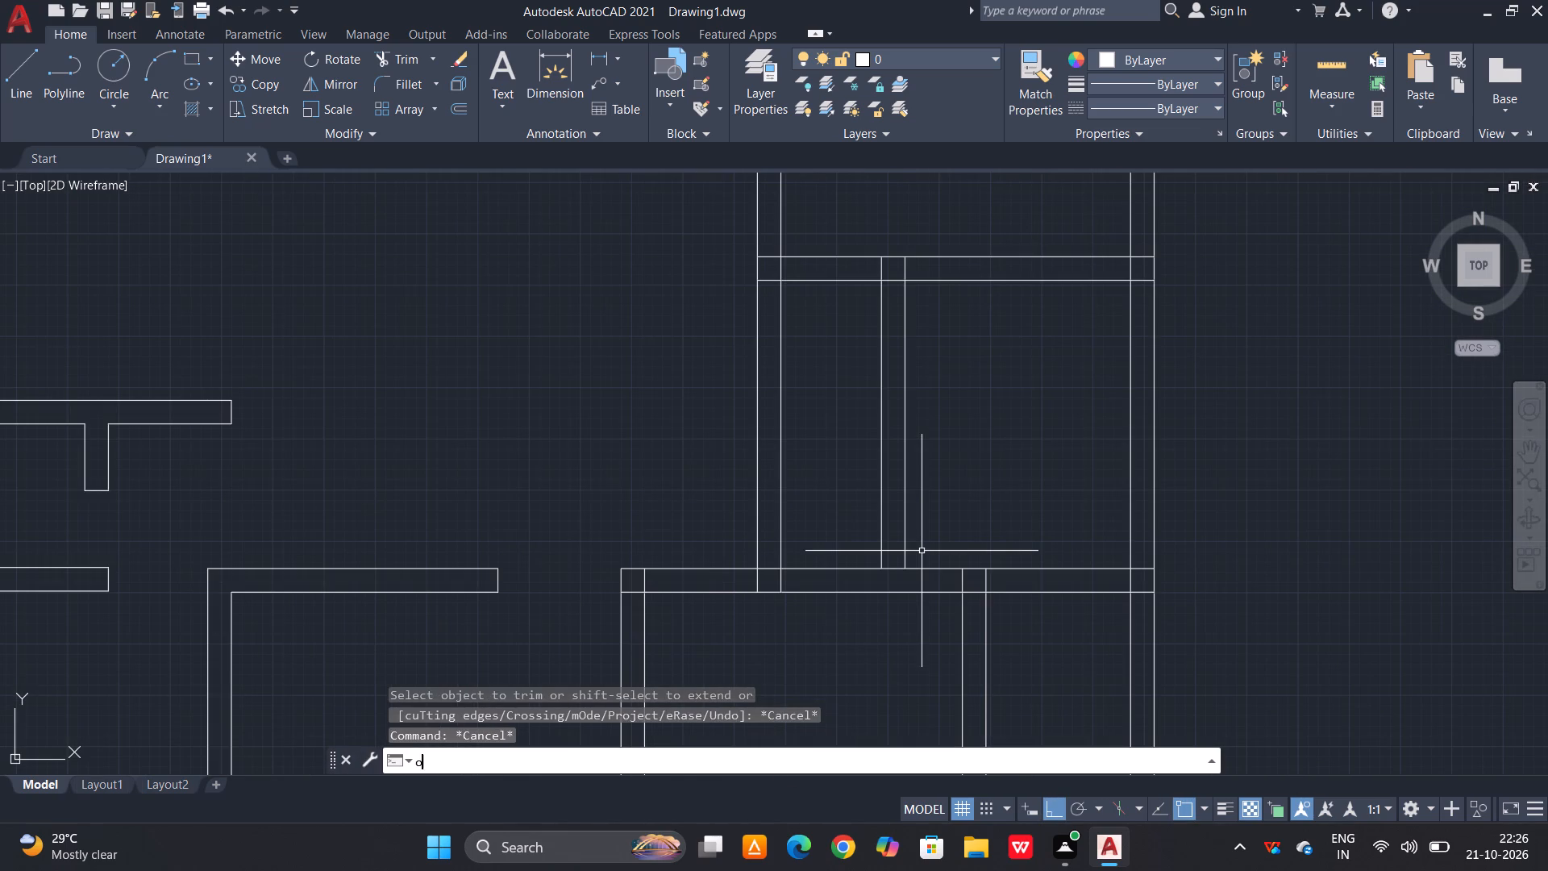
key(space)
key(1)
key(4)
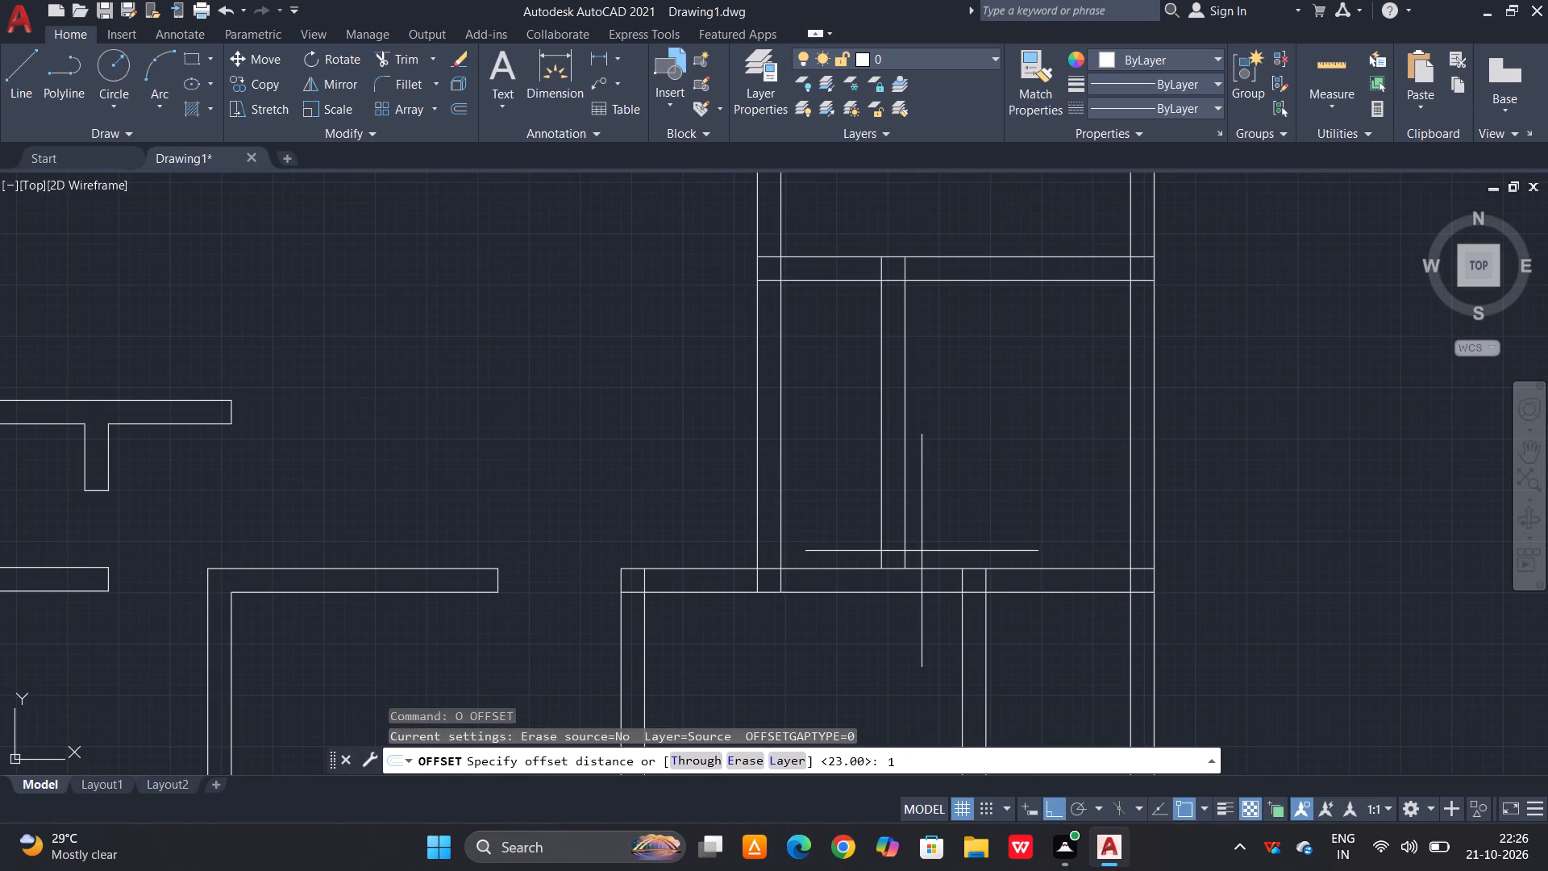
text(0)
key(space)
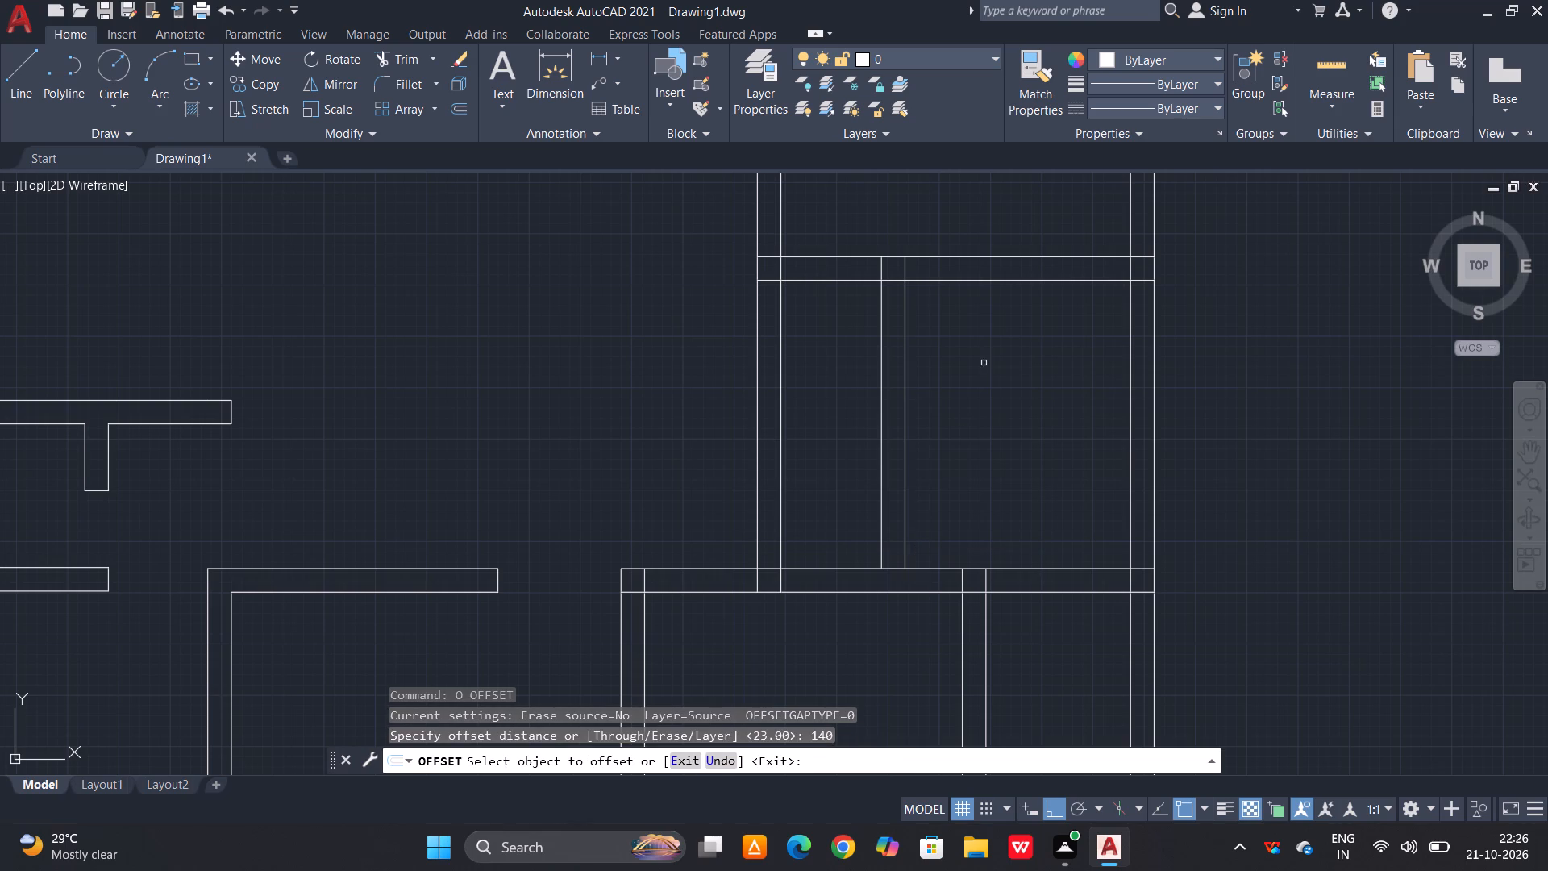
drag(1017, 281, 1011, 298)
click(1002, 354)
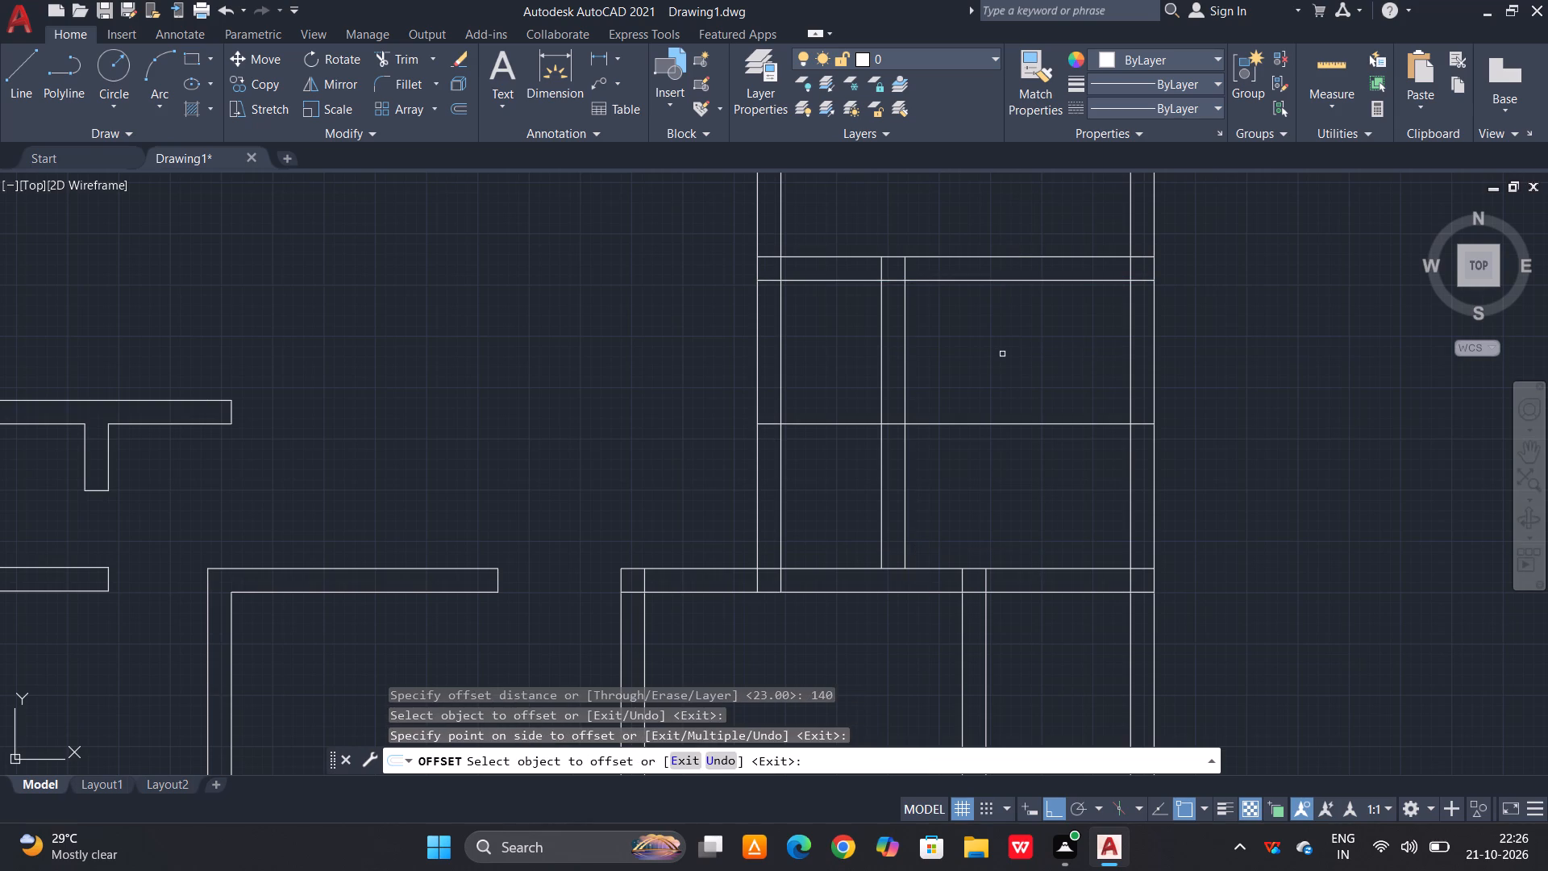
key(Escape)
Offset the new horizontal line 23 cm downward to form a second horizontal partition.
text(o 23)
key(space)
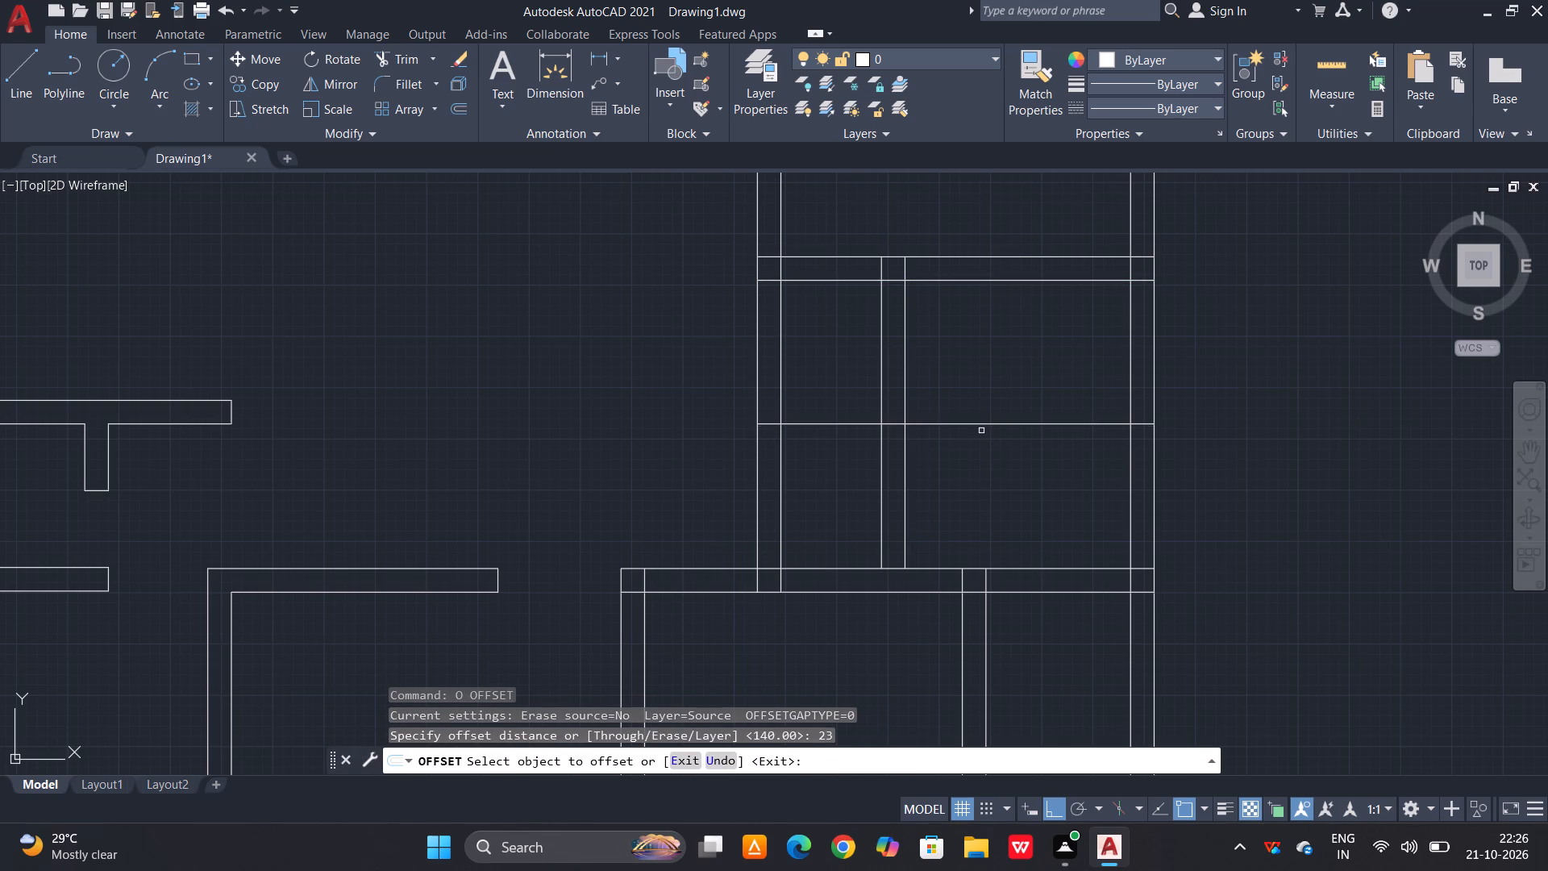
click(982, 426)
double_click(976, 466)
middle_click(961, 533)
middle_drag(961, 533, 970, 535)
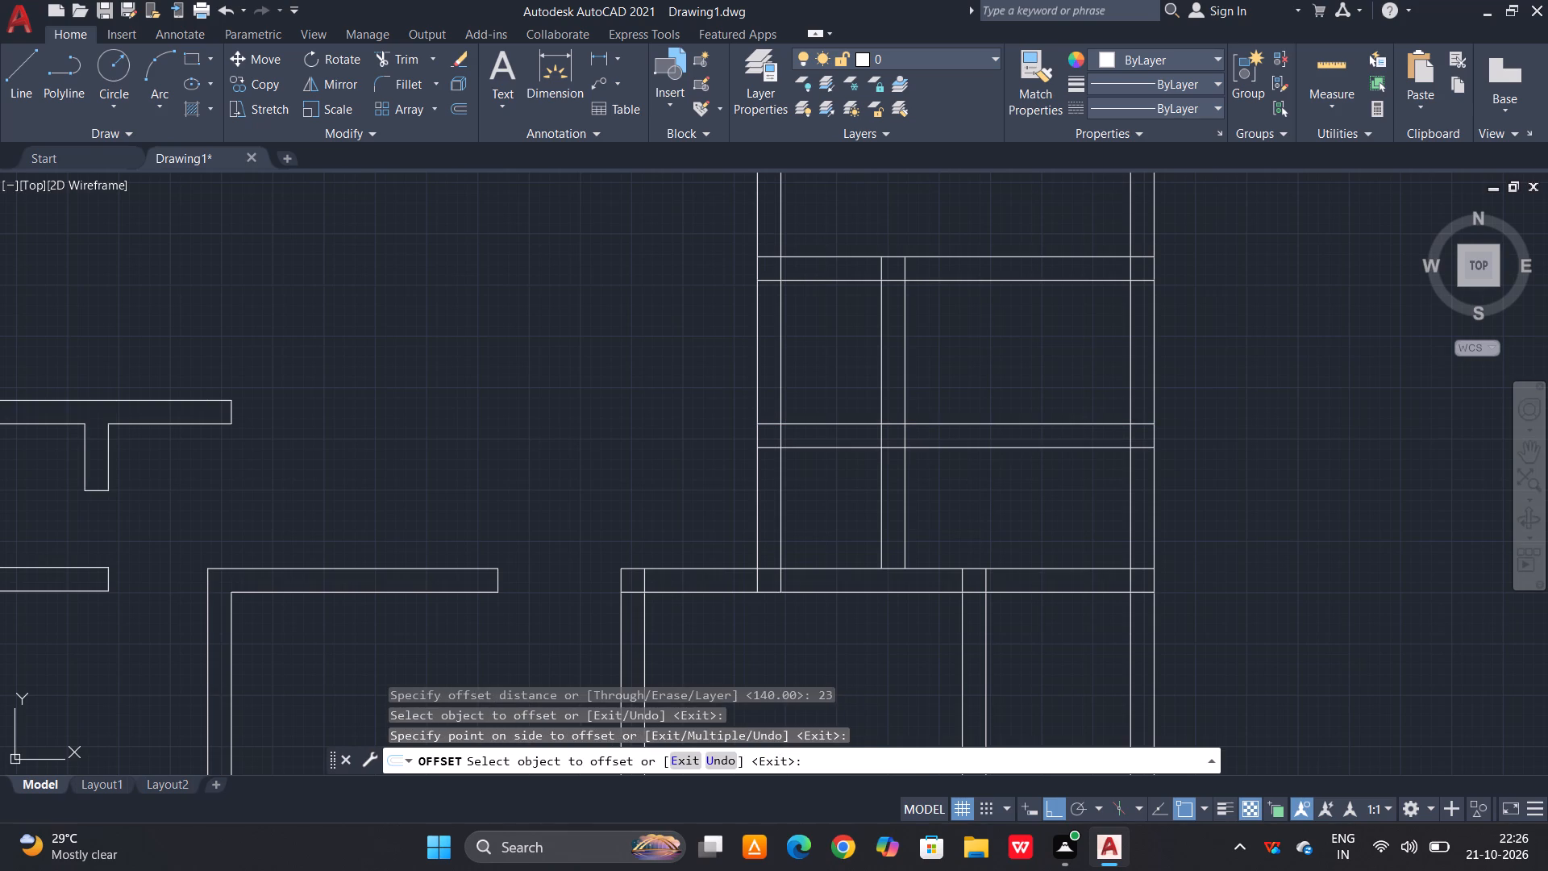
middle_drag(970, 535, 1005, 543)
key(Escape)
key(Escape)
Trim the long interior wall's two lines between the upper and the new horizontal partition.
text(tr)
key(space)
key(space)
click(868, 366)
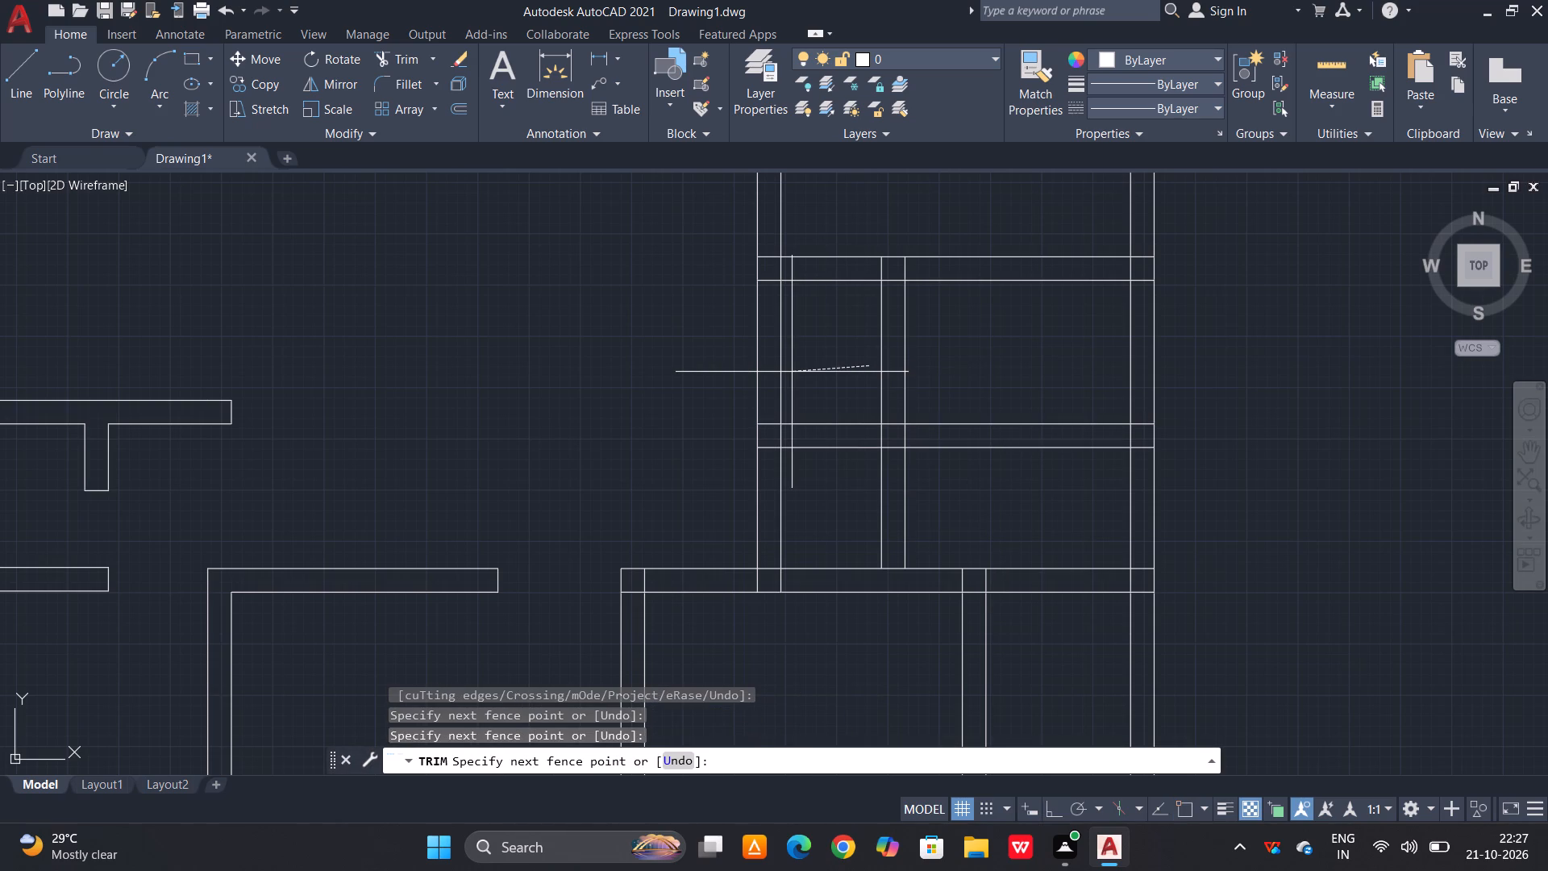
click(749, 429)
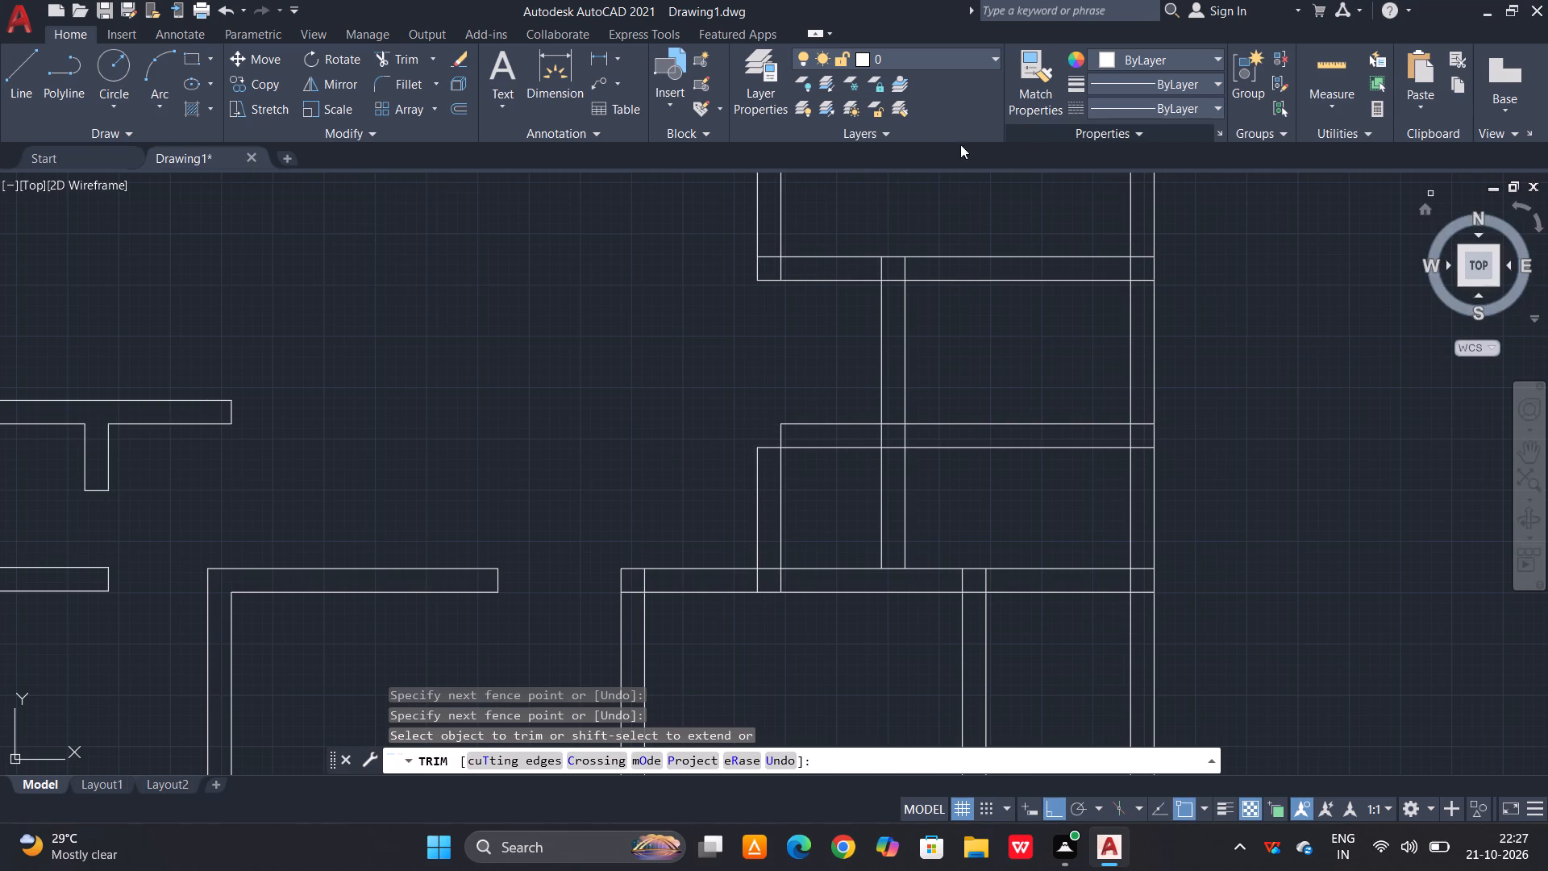
Trim the upper horizontal partition between the long interior wall and the vertical partition, including the leftover line in the wall's end.
click(829, 236)
click(805, 308)
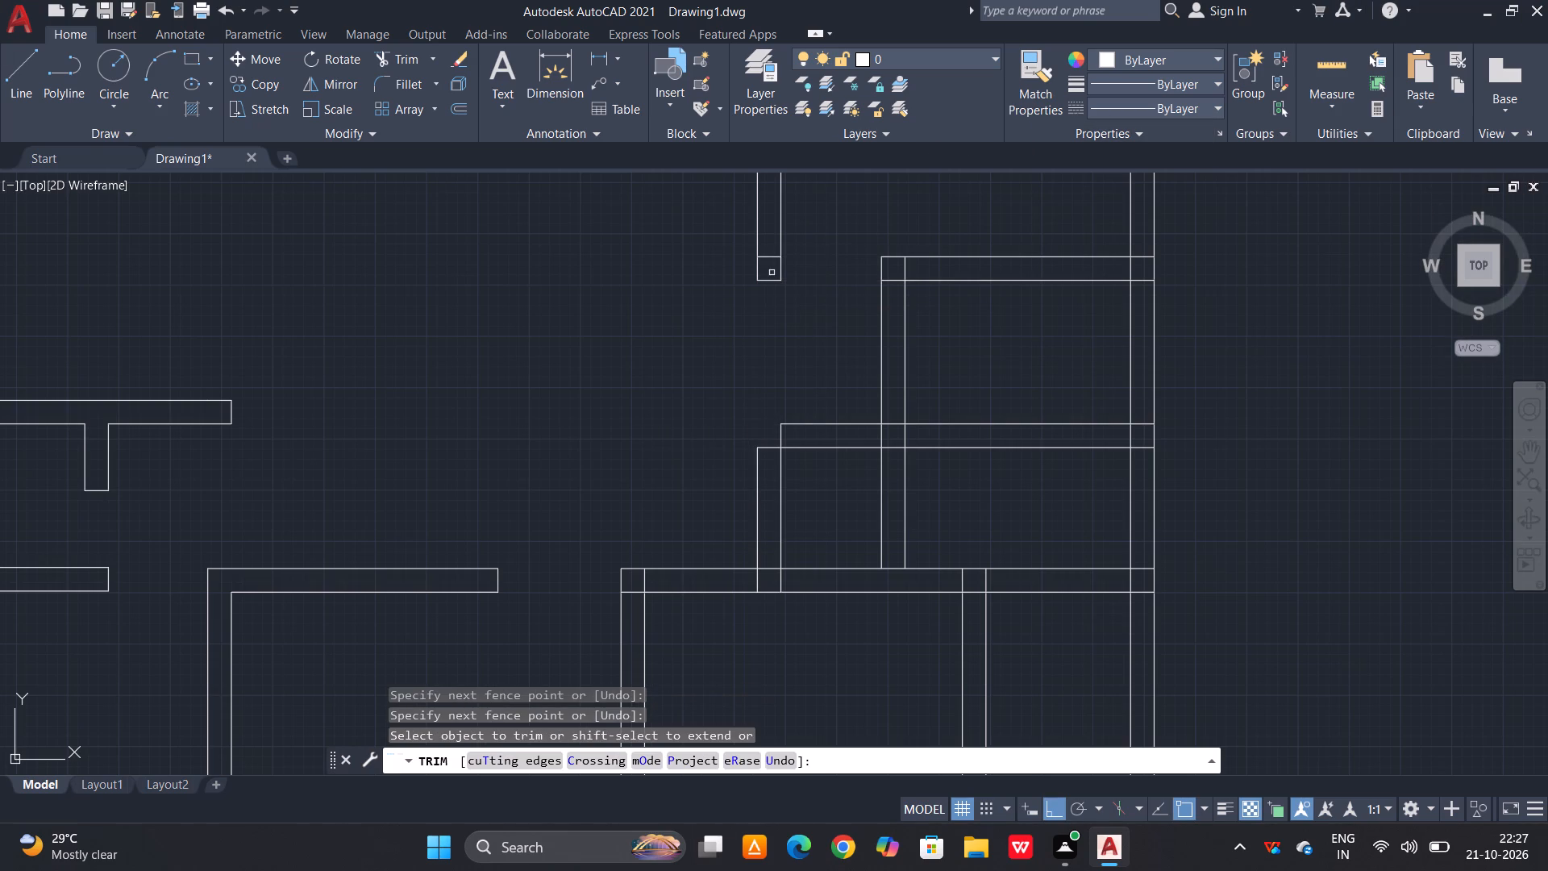
click(773, 259)
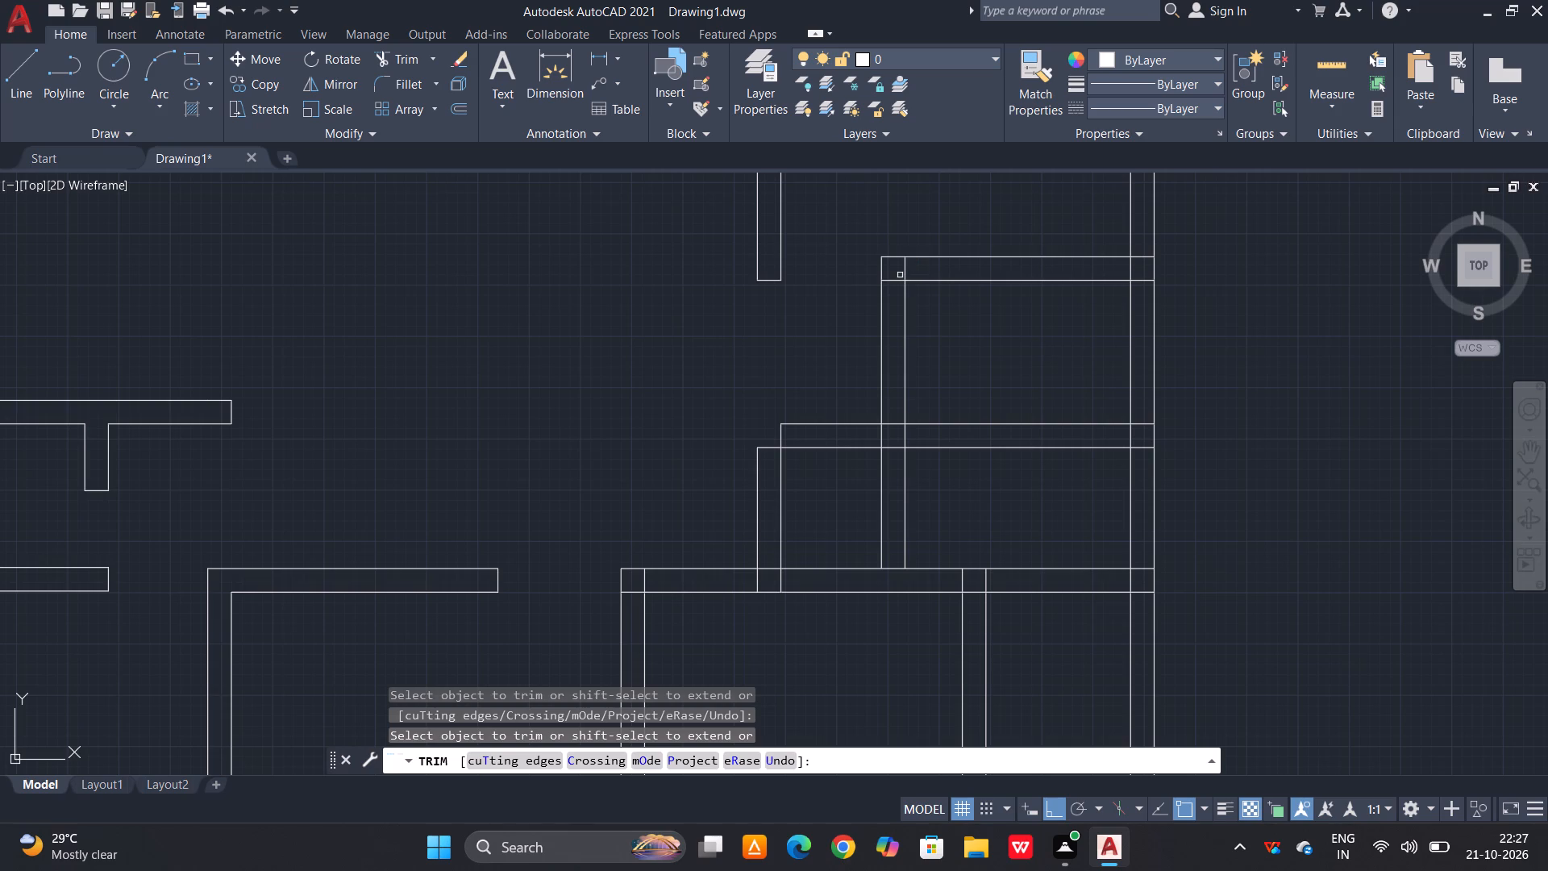
Trim the overlapping lines where the upper horizontal partition meets the vertical partition and the right outer wall.
click(898, 280)
click(1138, 238)
click(1140, 295)
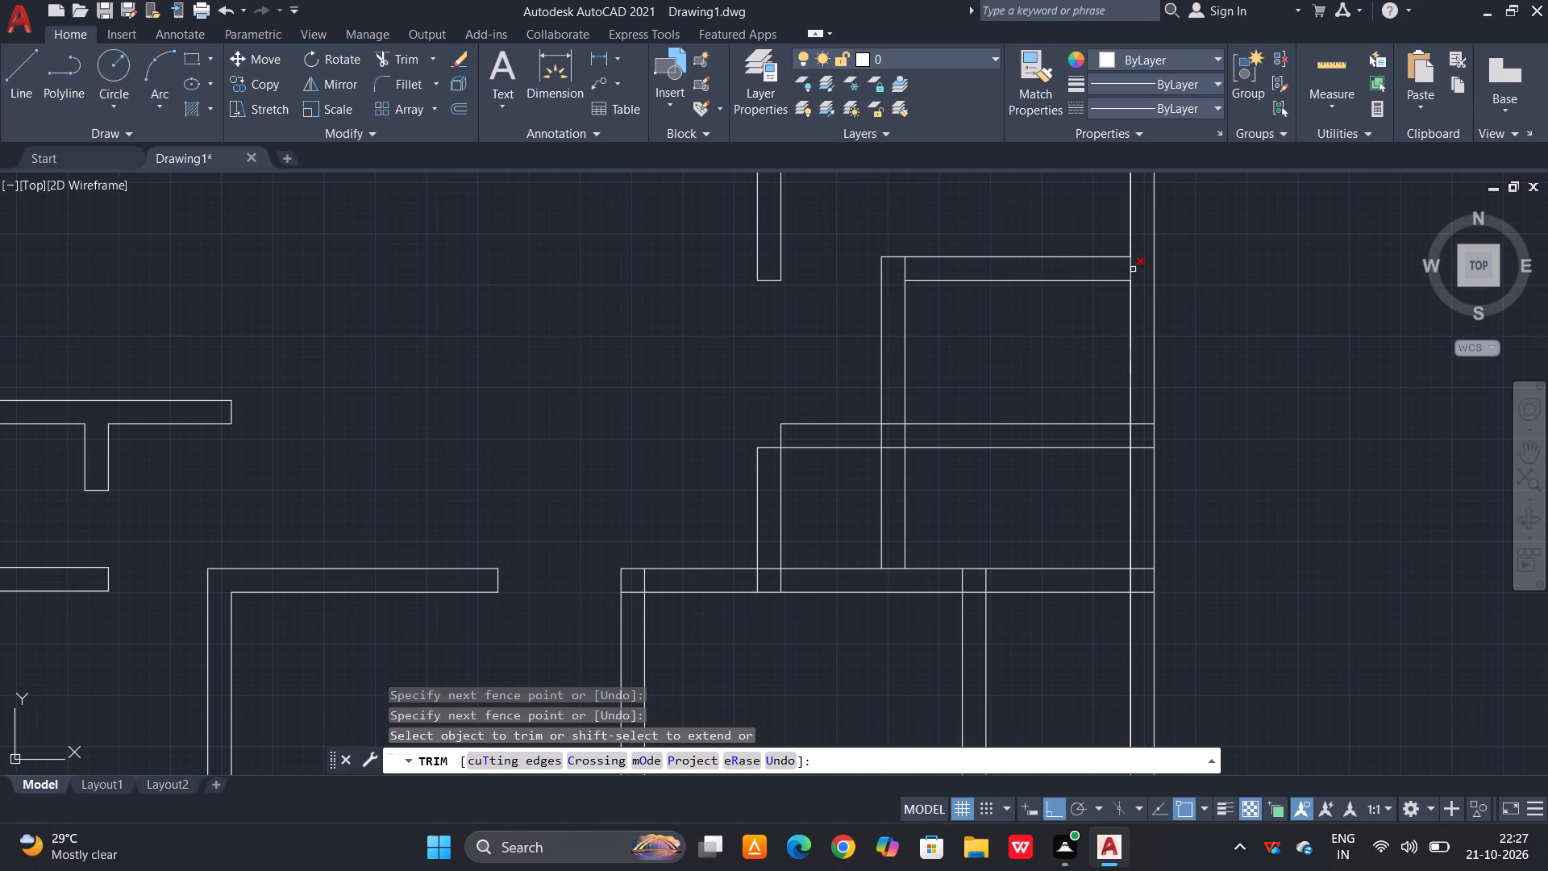
click(1133, 269)
Trim the long interior wall's lower piece and the new horizontal partition's lines west of the vertical partition.
drag(840, 379, 836, 401)
click(727, 497)
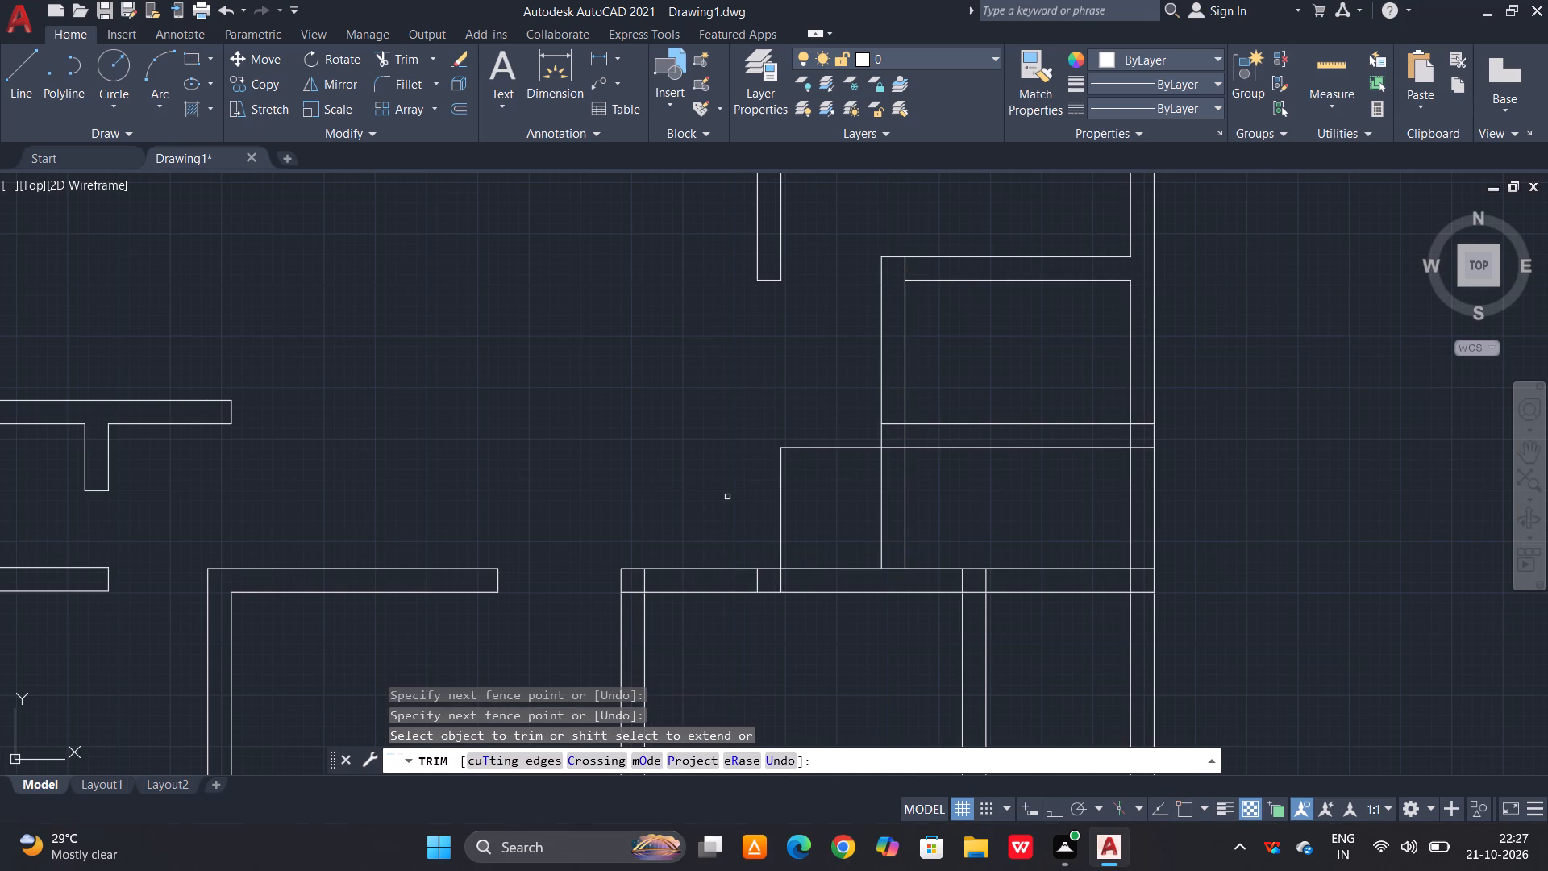
click(768, 486)
click(798, 428)
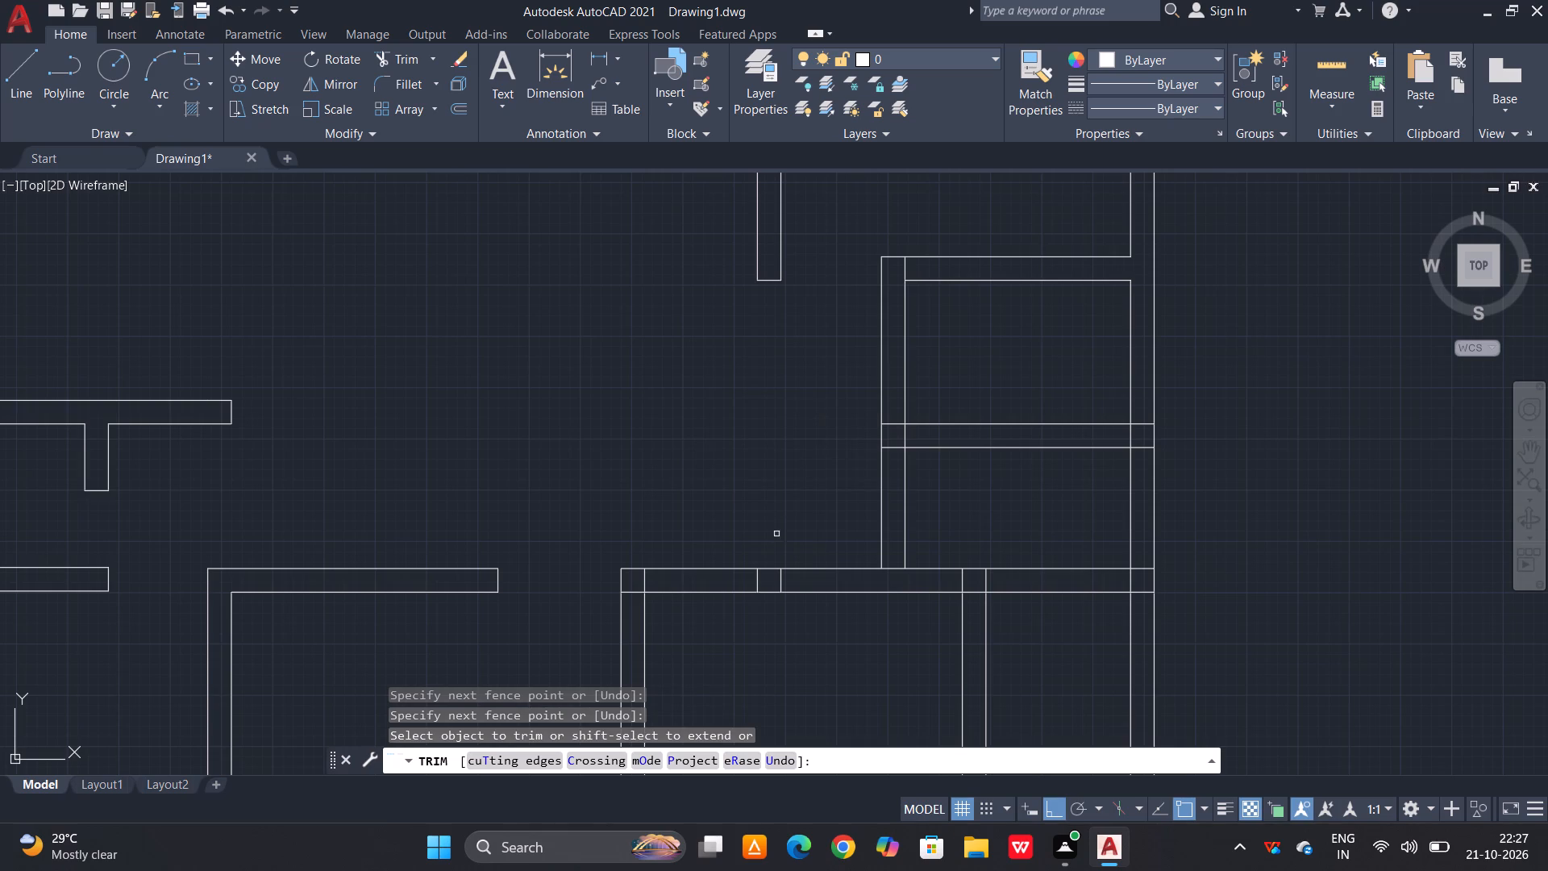
Trim the interior wall's stubs and the east wall's inner line stub inside the small rectangular room's top wall.
scroll(765, 584, up, 2)
click(804, 577)
click(720, 591)
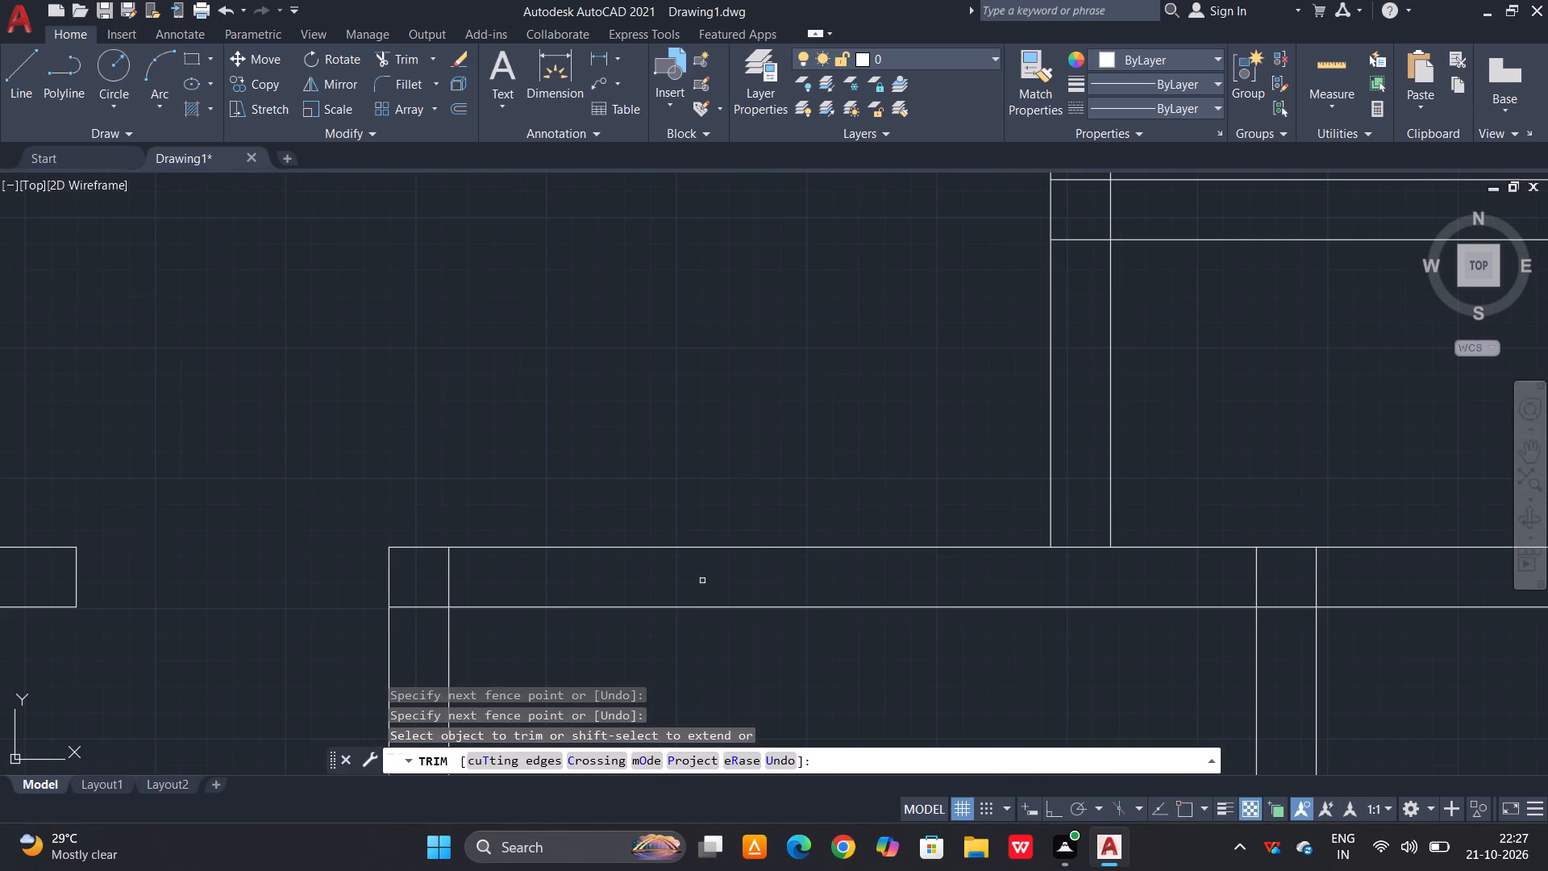
scroll(696, 564, down, 2)
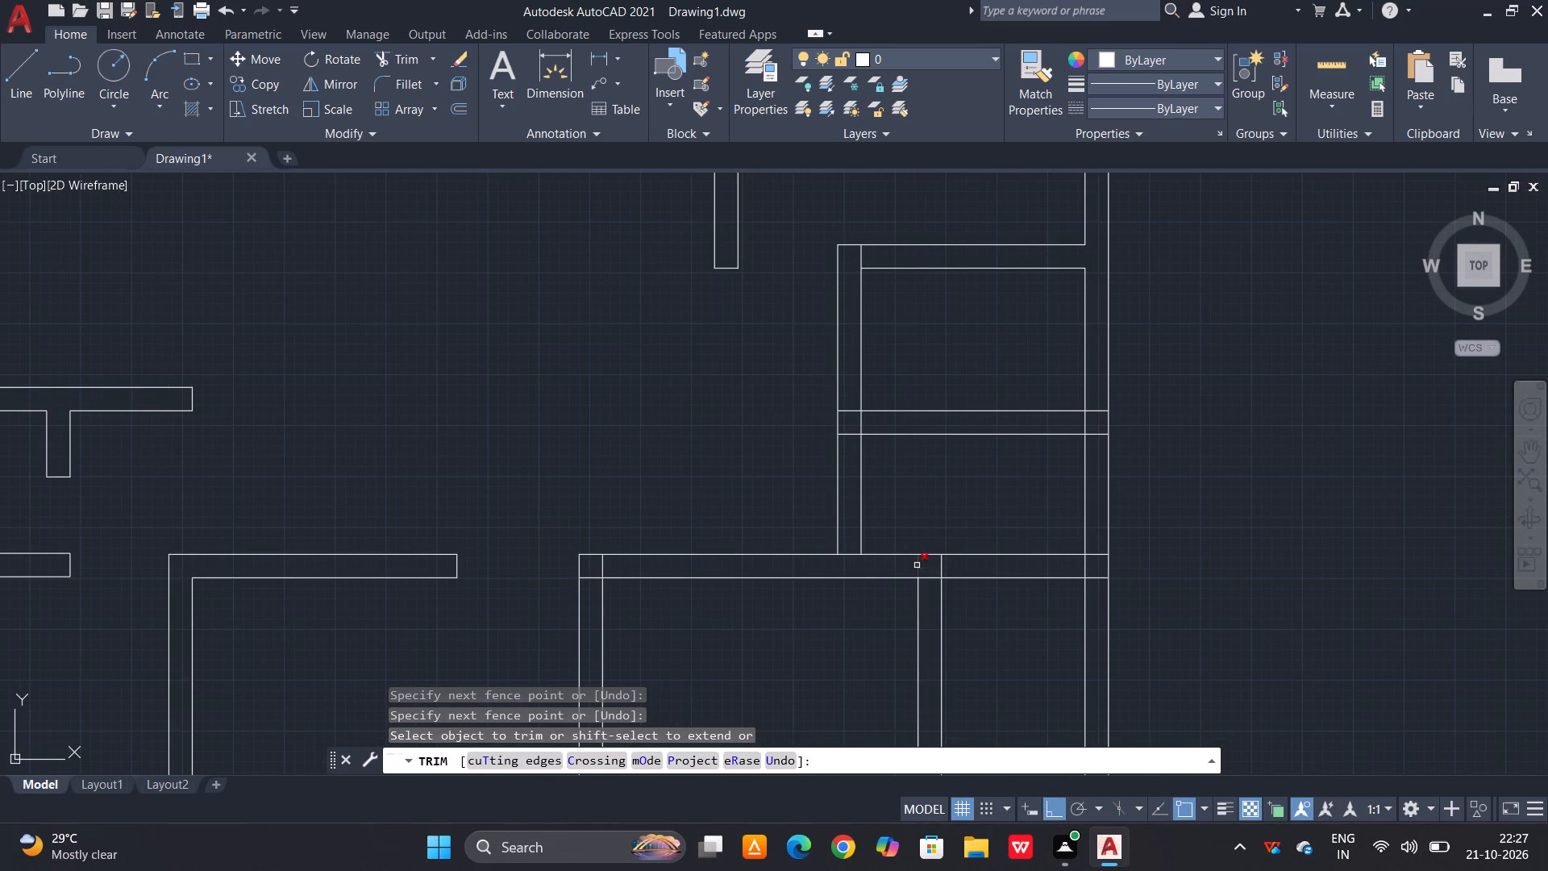
click(915, 565)
click(919, 571)
middle_drag(1027, 552, 947, 384)
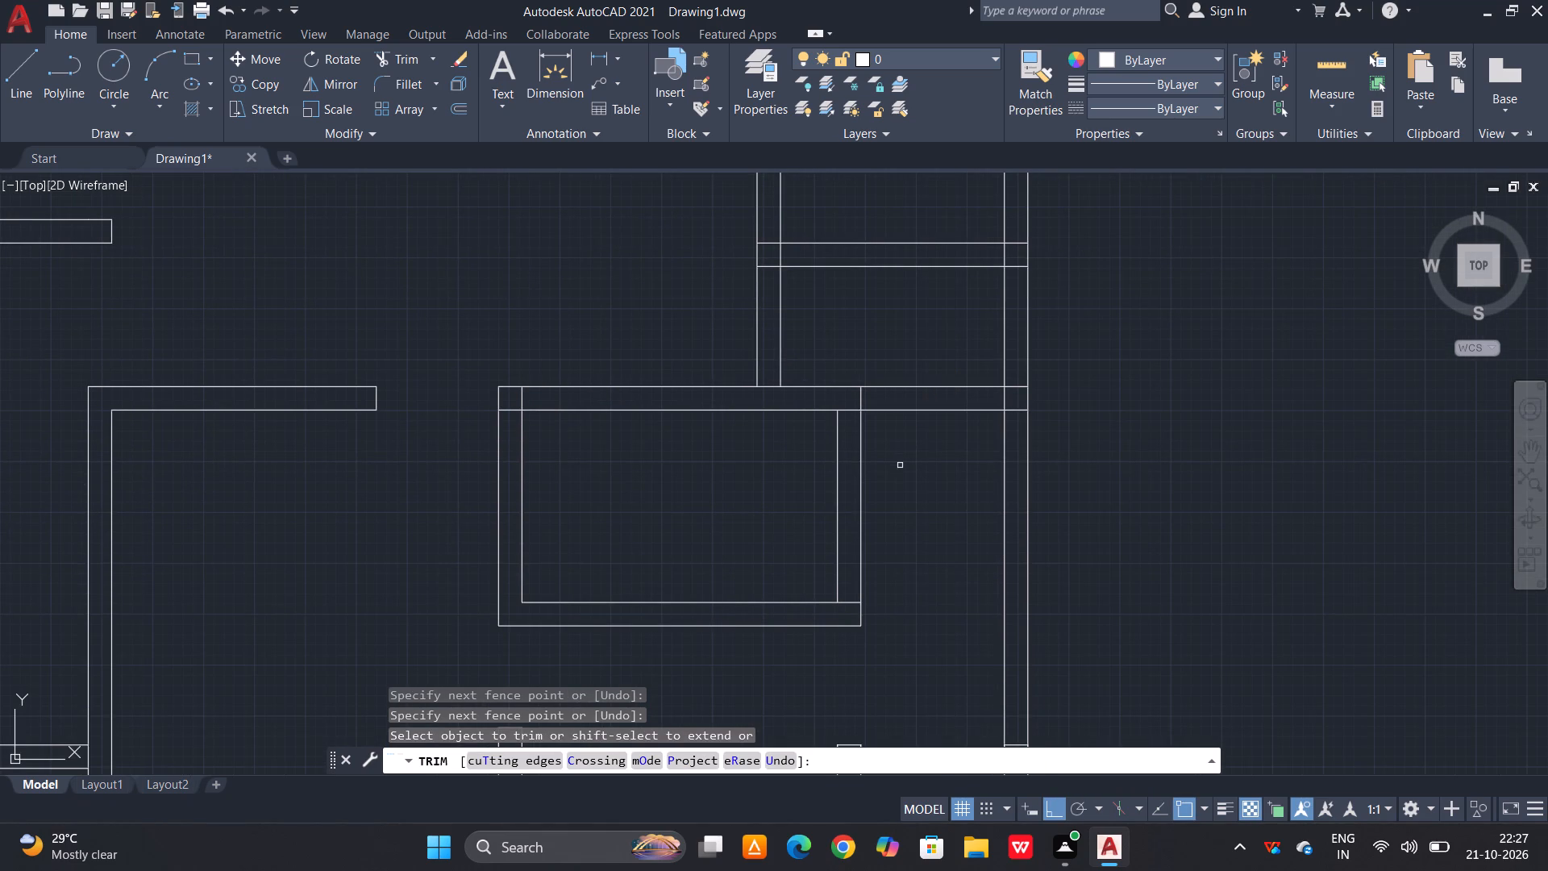
key(Escape)
Extend both lines of the small rectangular room's east wall up to the new horizontal partition.
text(ex)
key(space)
key(space)
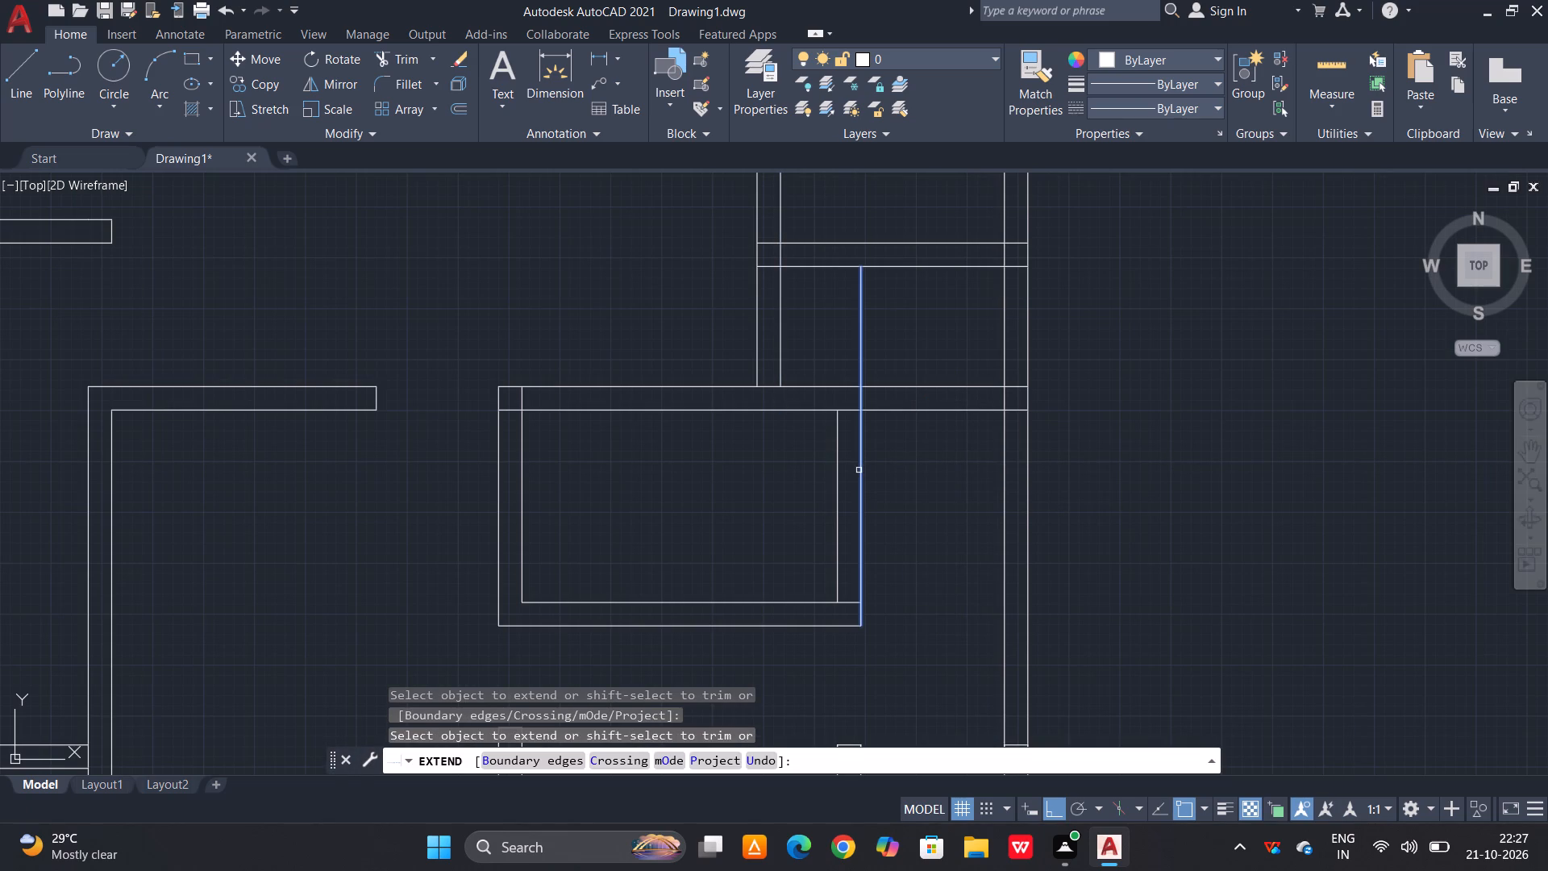
click(859, 469)
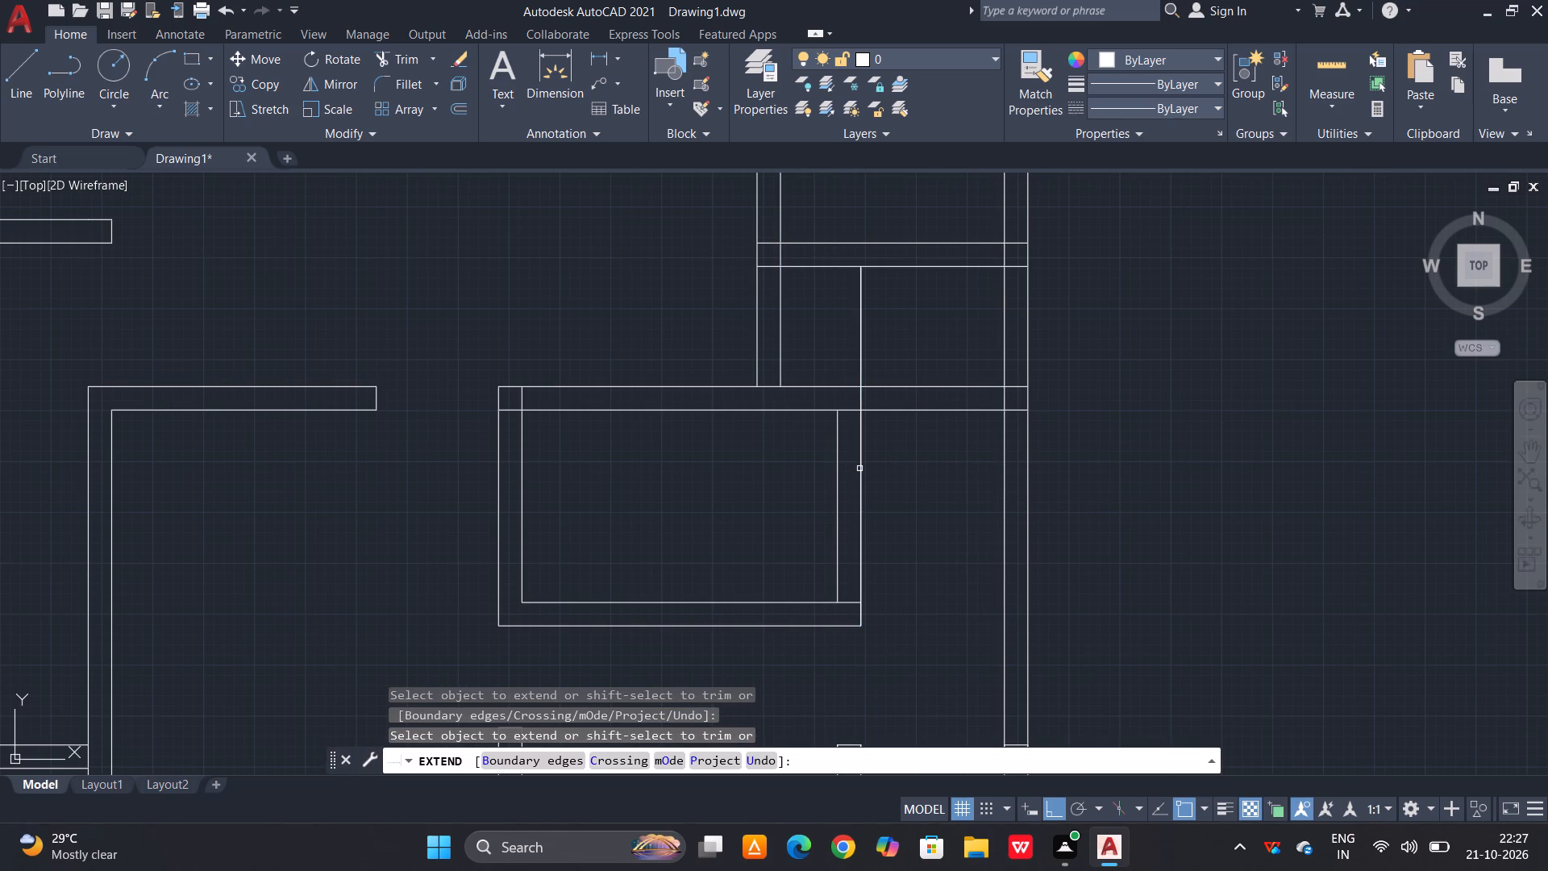
key(Escape)
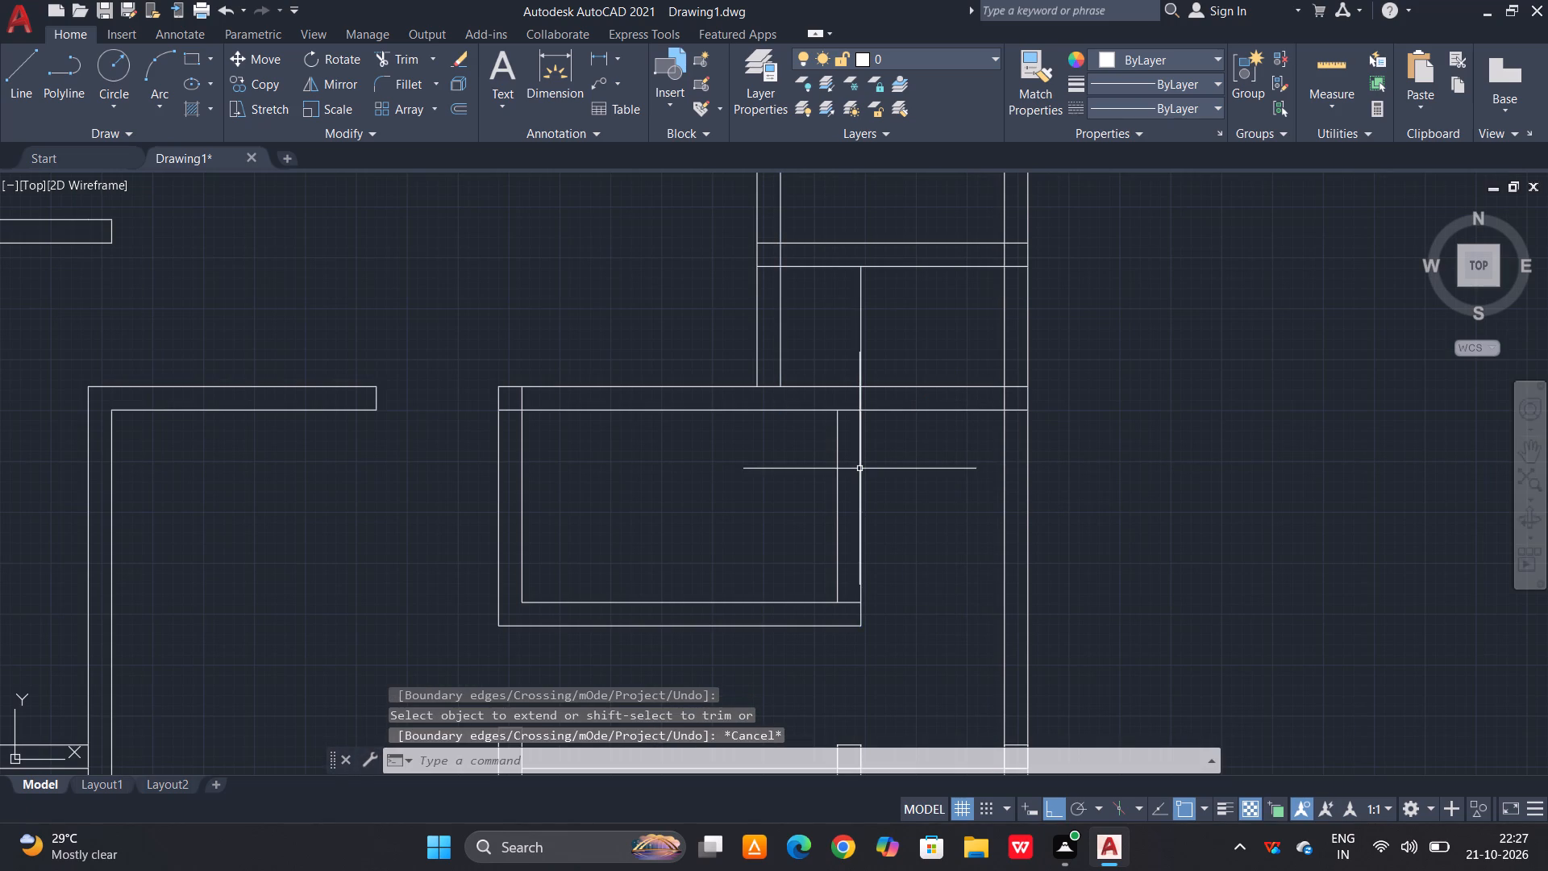
text(ex)
key(space)
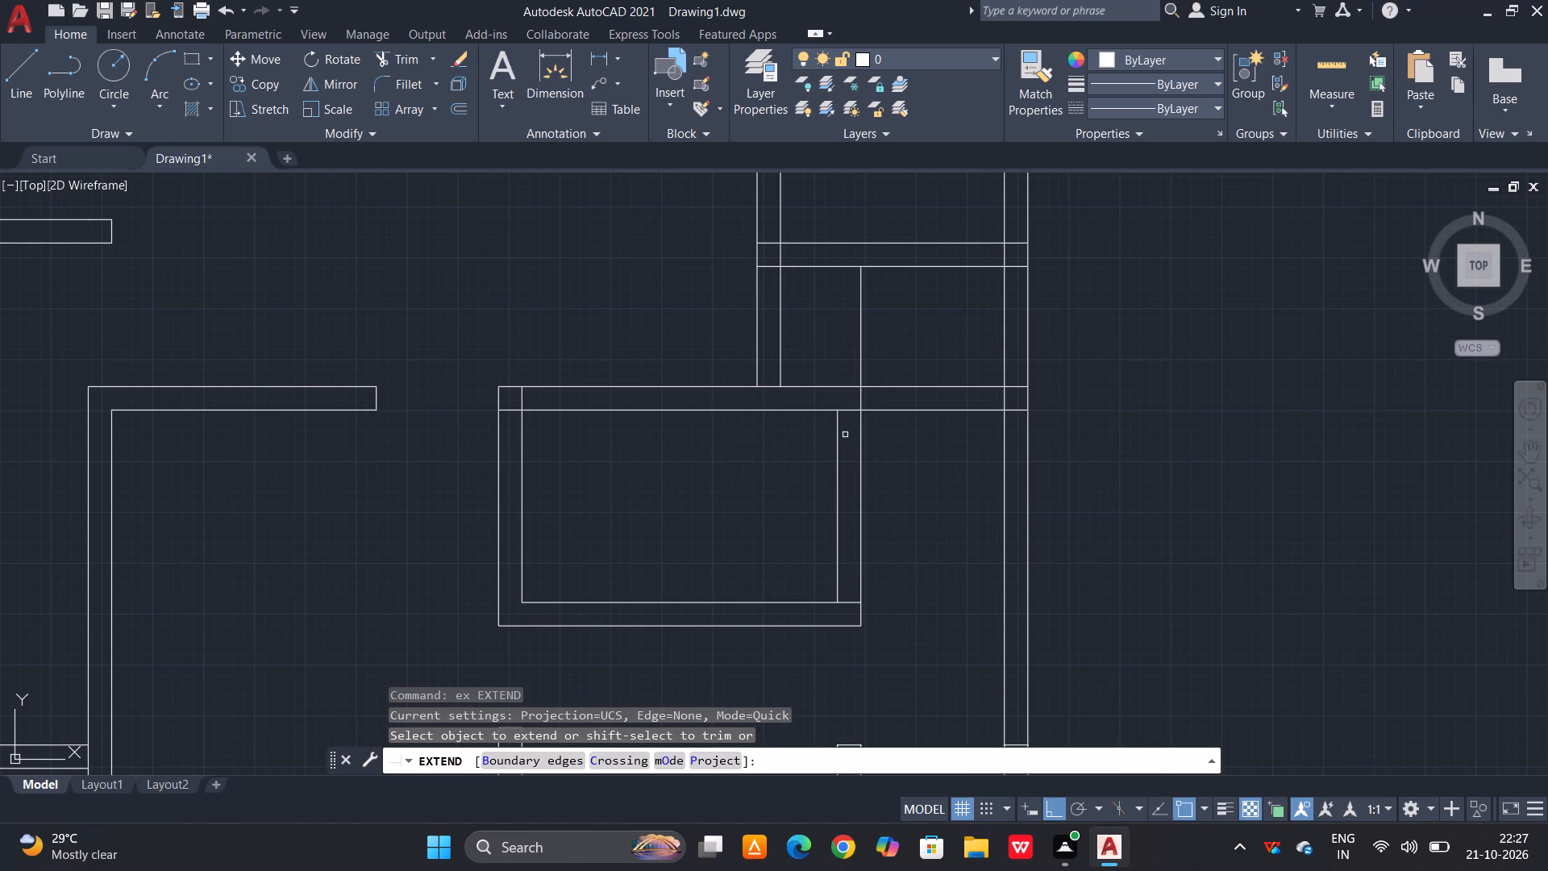
click(837, 428)
click(836, 401)
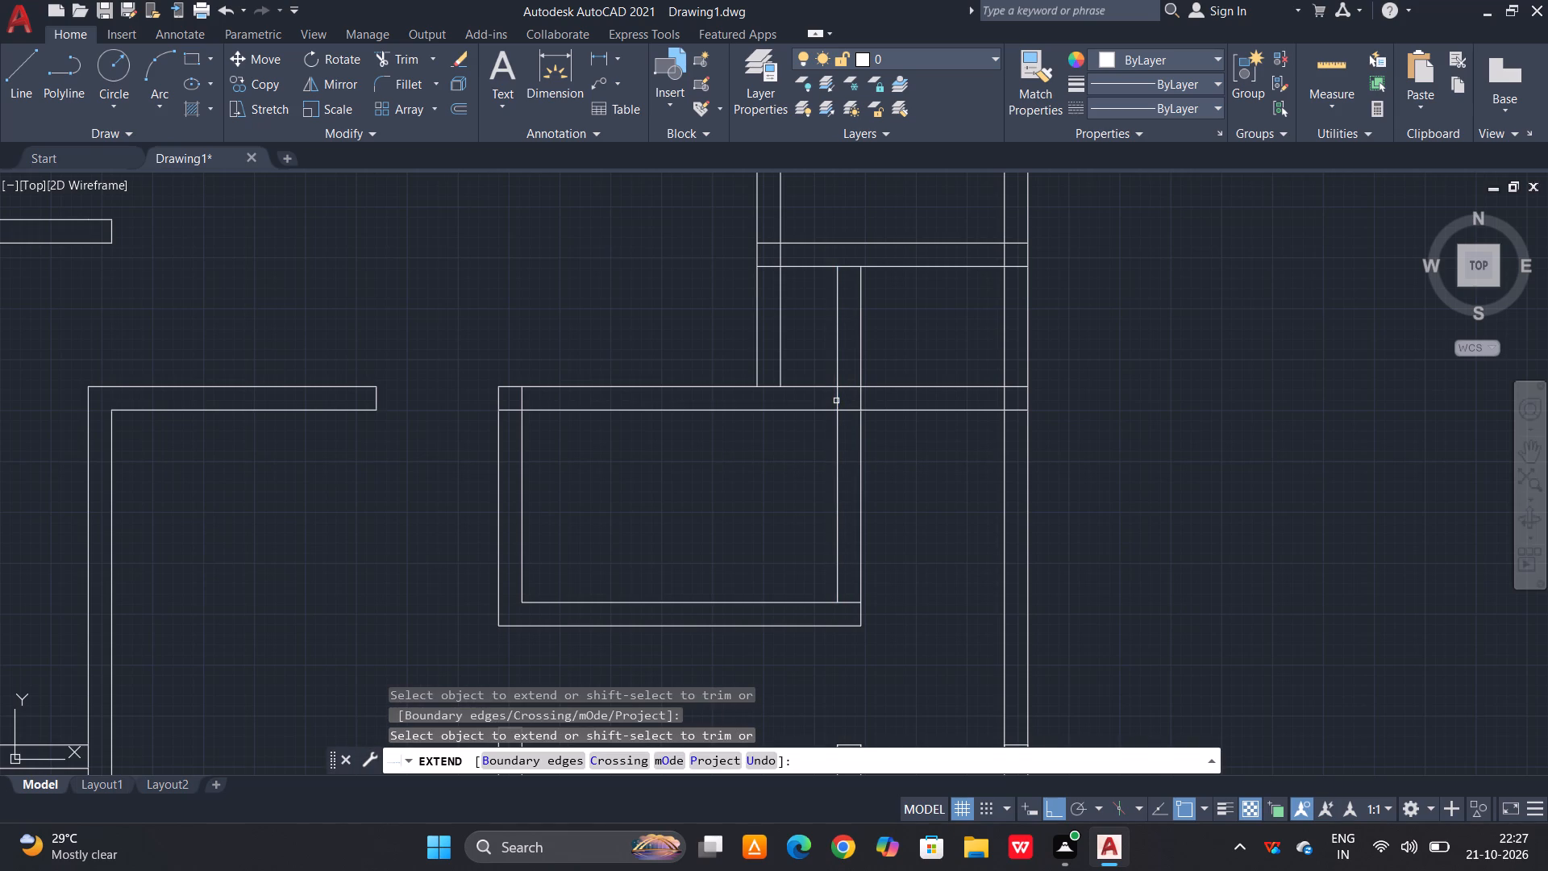
key(Escape)
key(Escape)
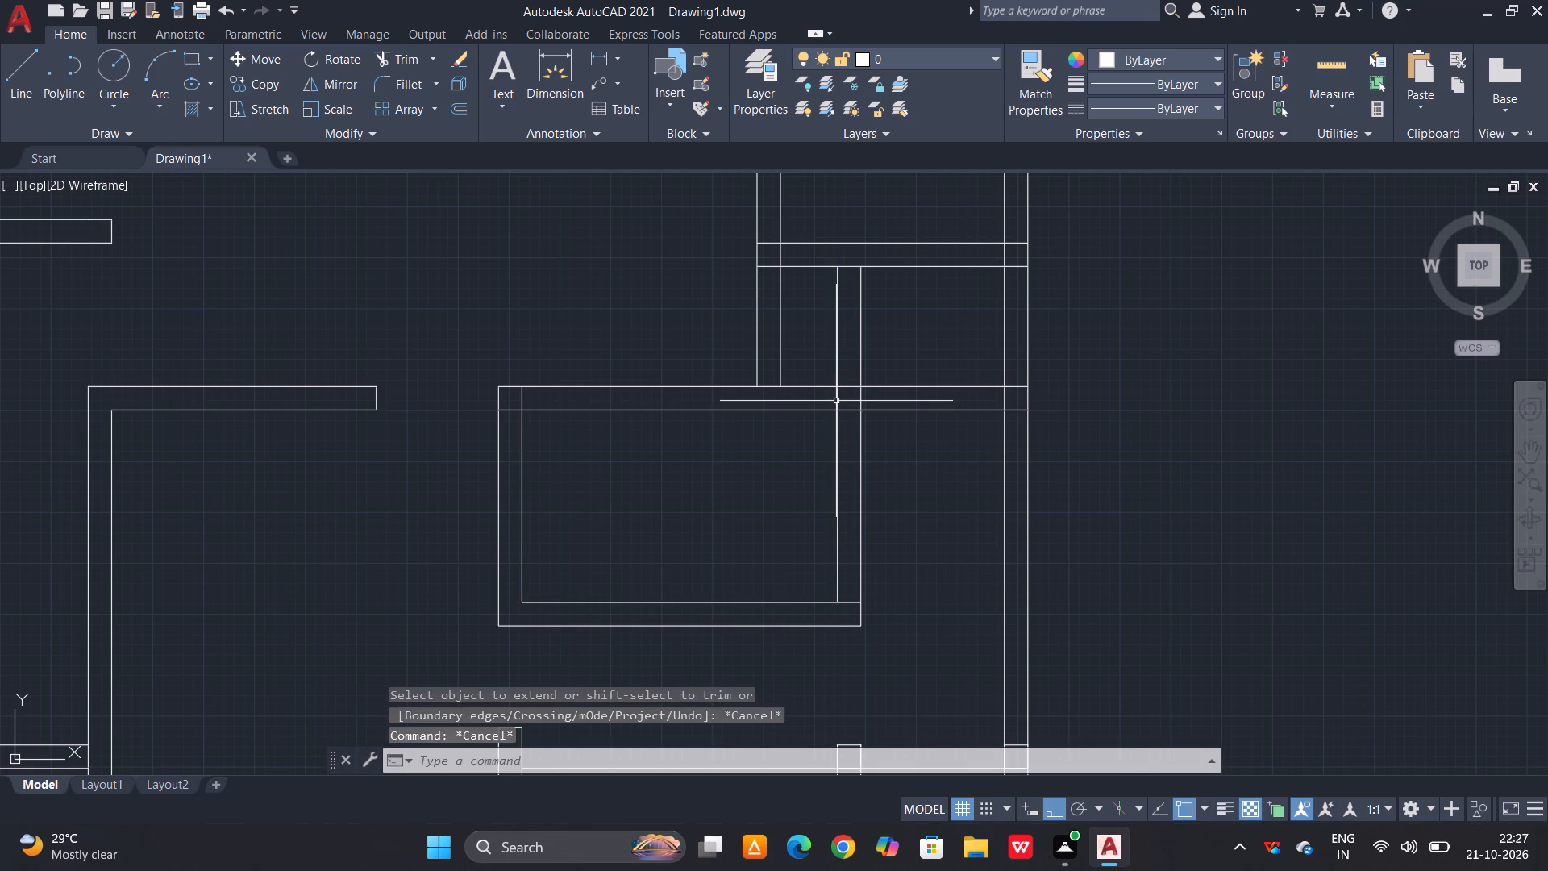
Trim the extended inner line where it crosses the small rectangular room's top wall.
key(t)
text(r)
key(space)
key(space)
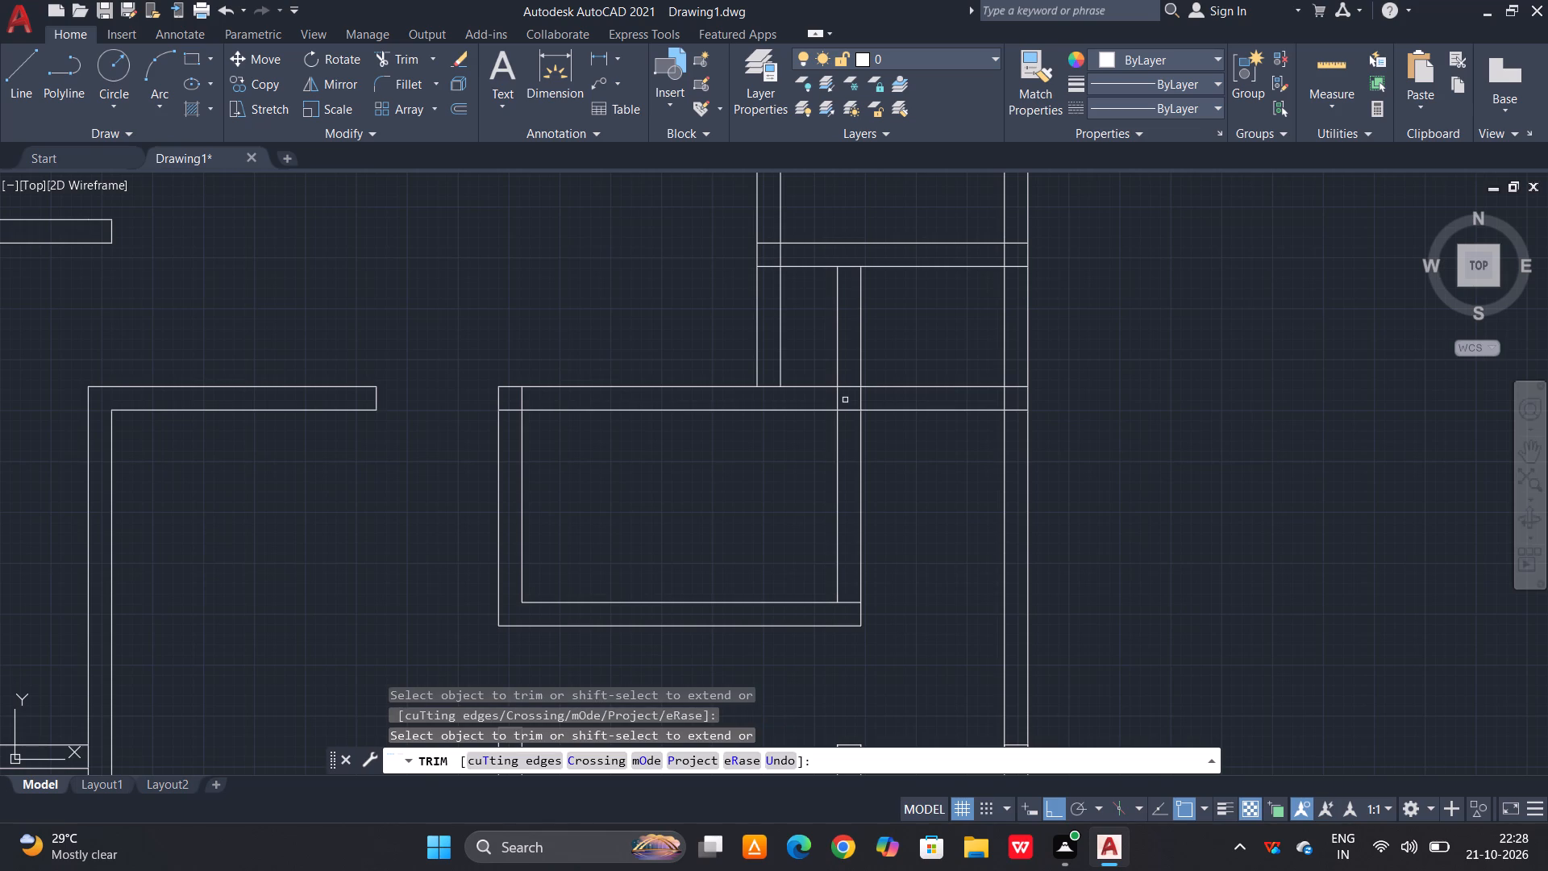
click(845, 400)
click(831, 396)
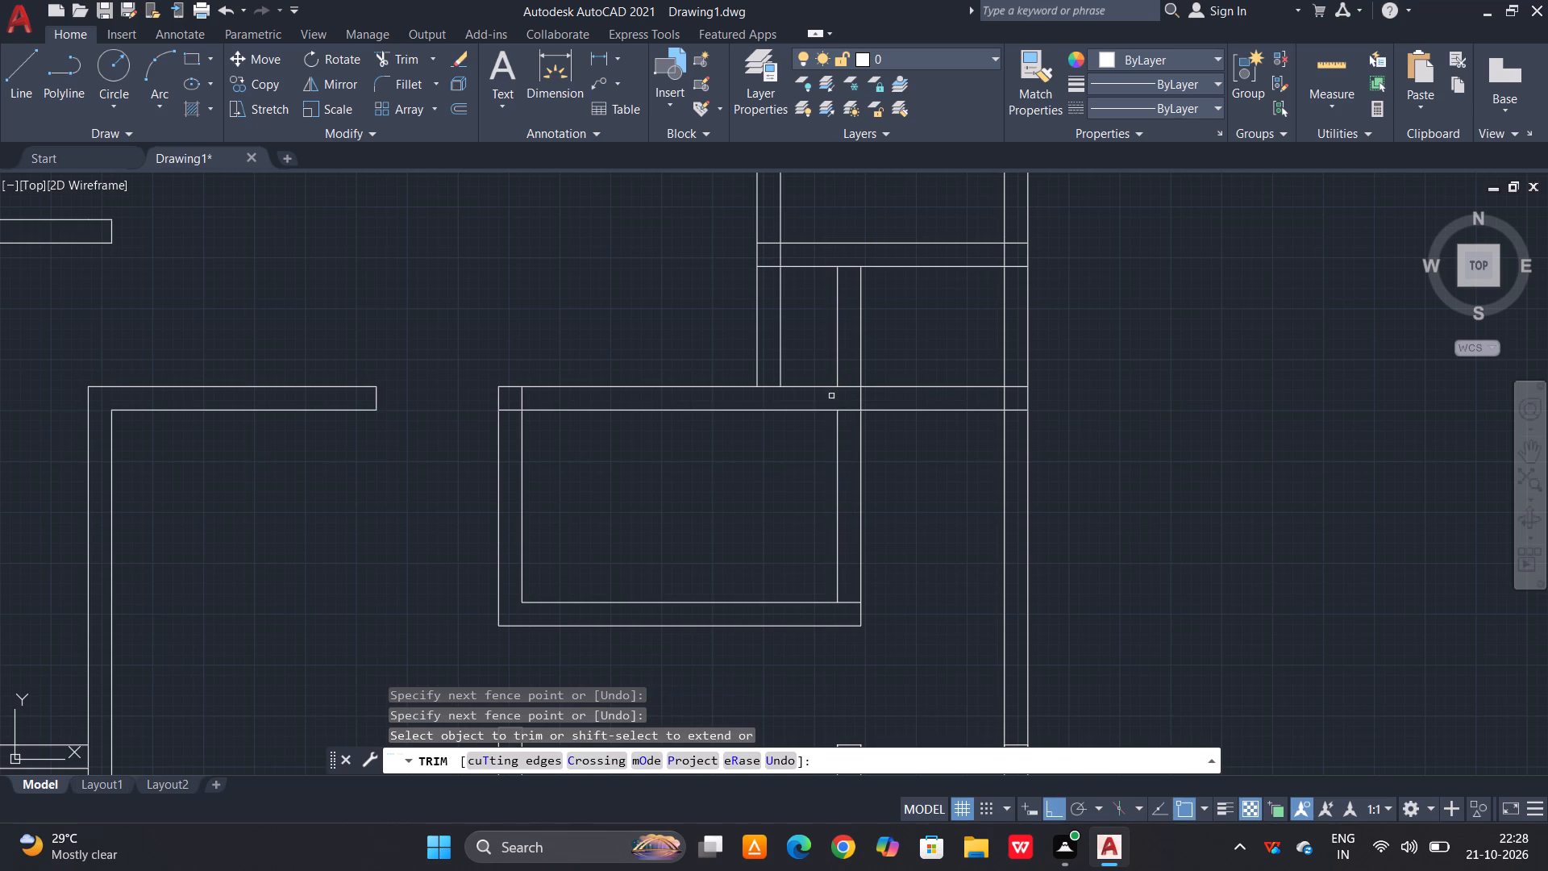
Trim the top wall's lower line between the small room and outer wall, and the outer wall's inner line below it.
click(951, 410)
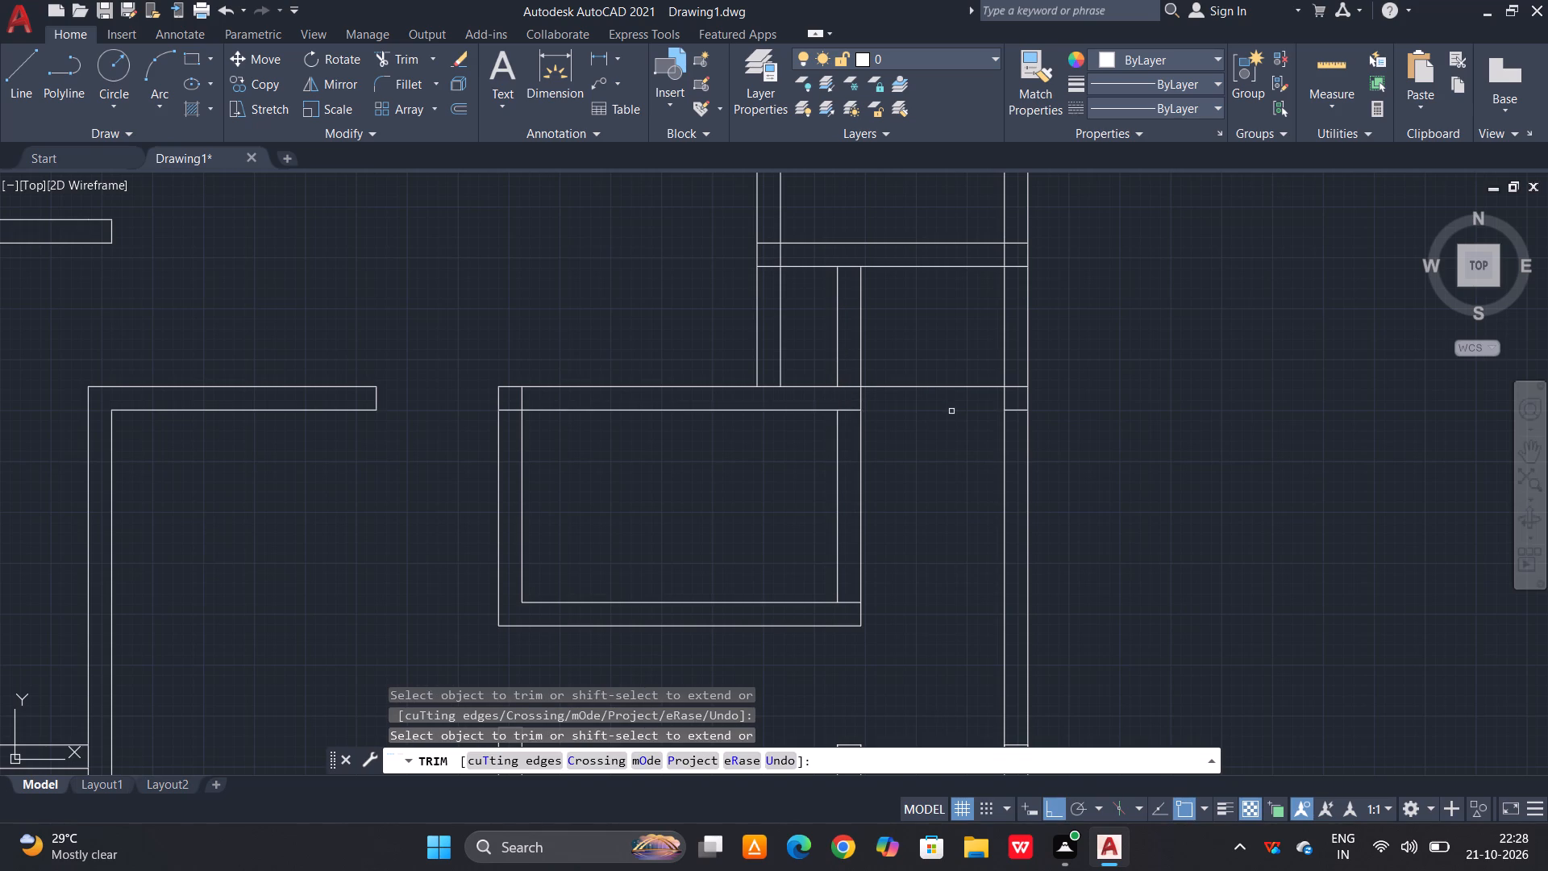
scroll(951, 413, down, 1)
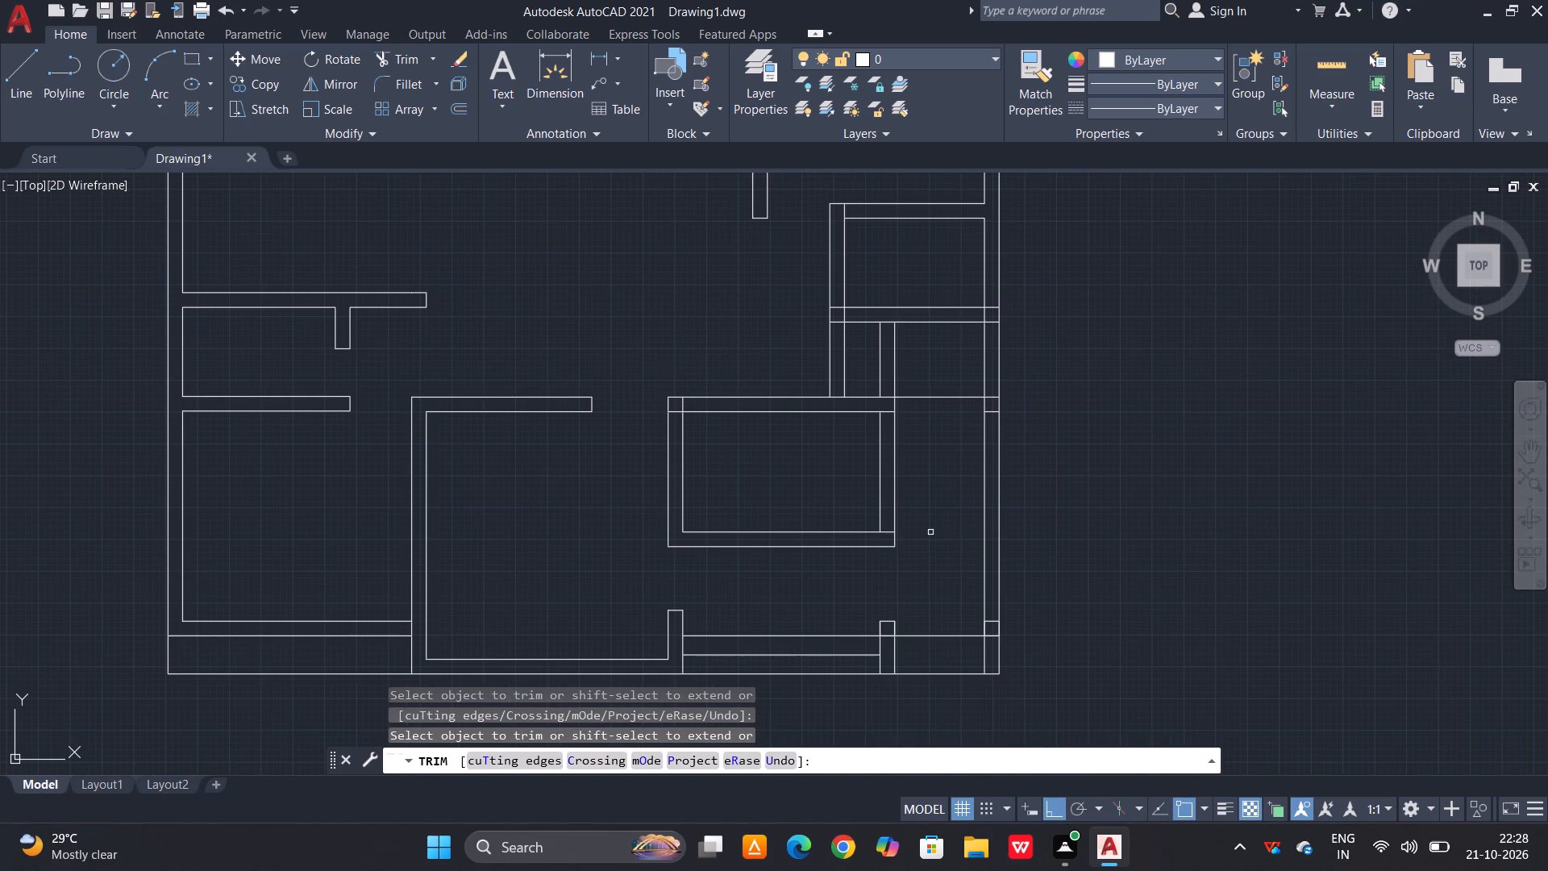
click(982, 464)
Trim the vertical partition's two lines between the new horizontal partition and the small room's top wall.
middle_drag(855, 506, 1004, 558)
click(1003, 404)
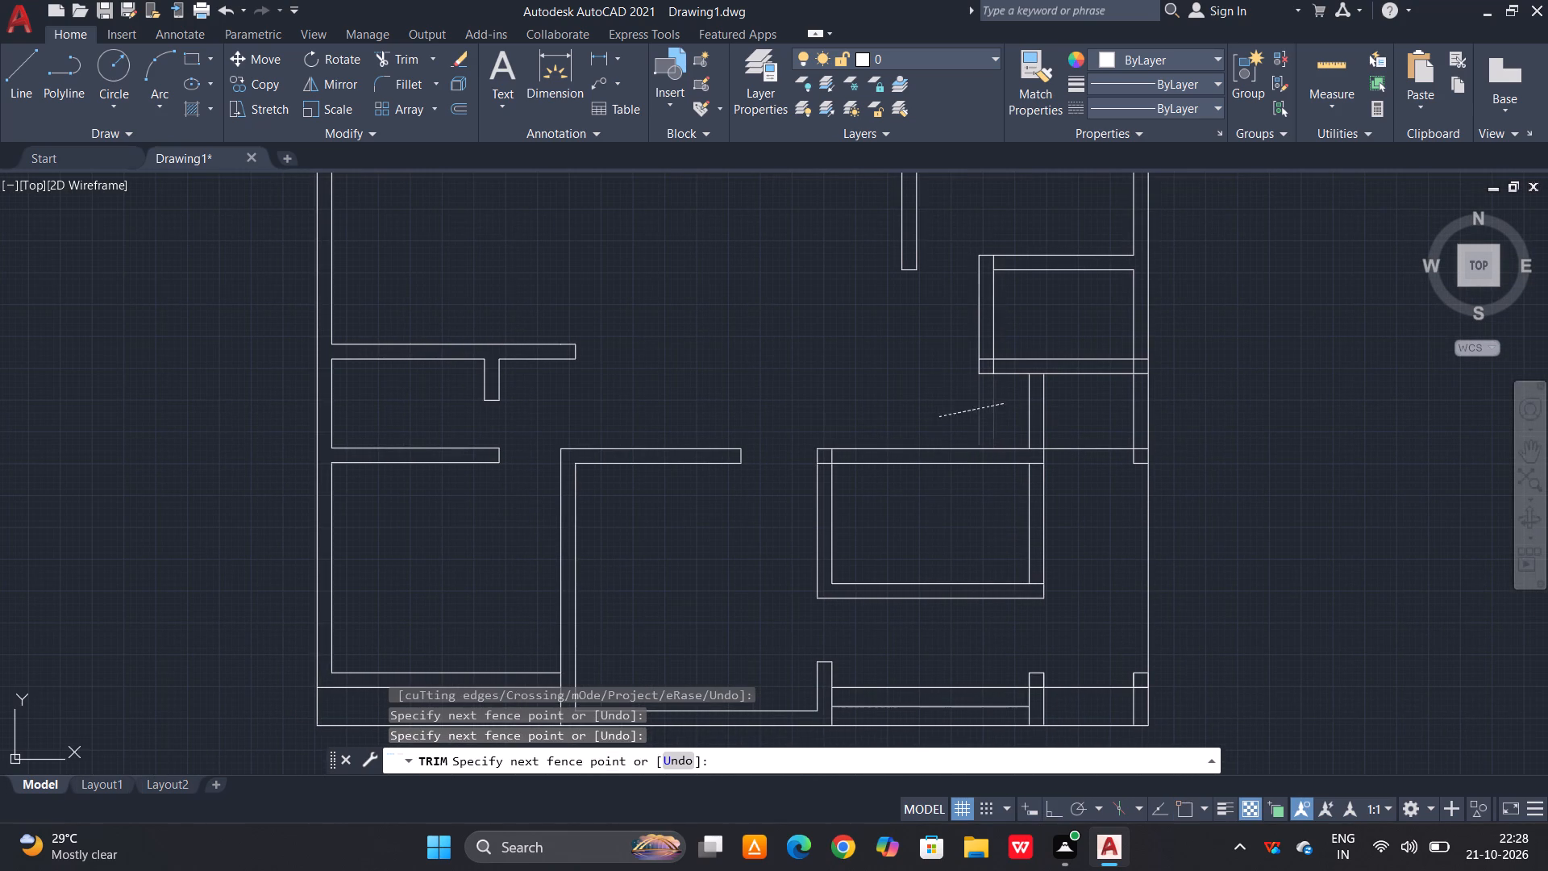
click(939, 417)
Trim the overlapping inner lines at the corner where the vertical partition meets the new horizontal partition.
scroll(985, 375, up, 2)
click(981, 333)
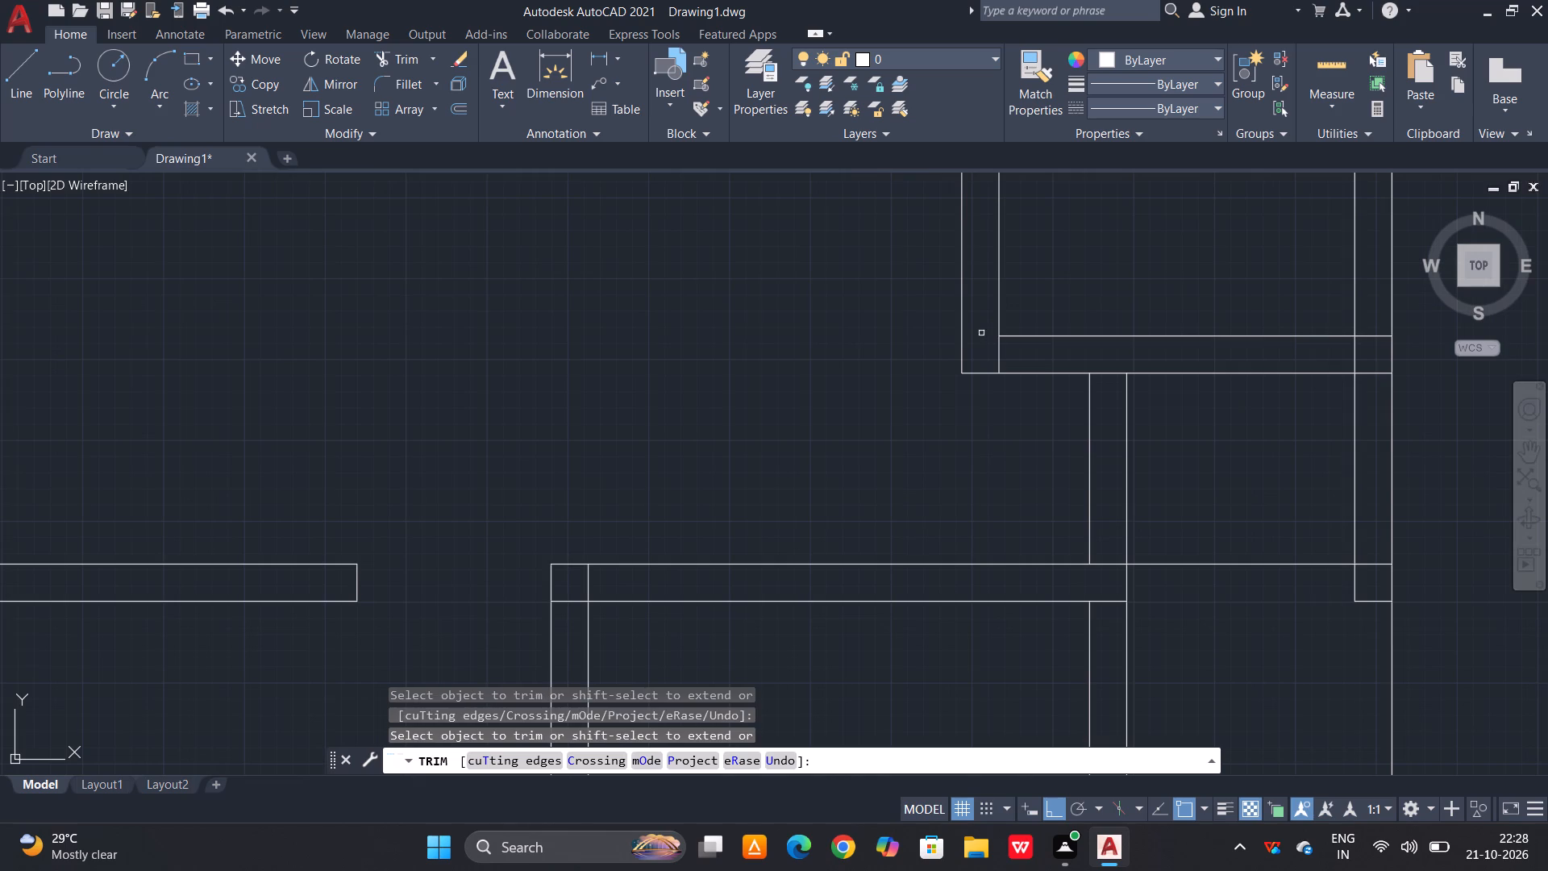
click(1010, 351)
click(992, 356)
scroll(1051, 382, down, 1)
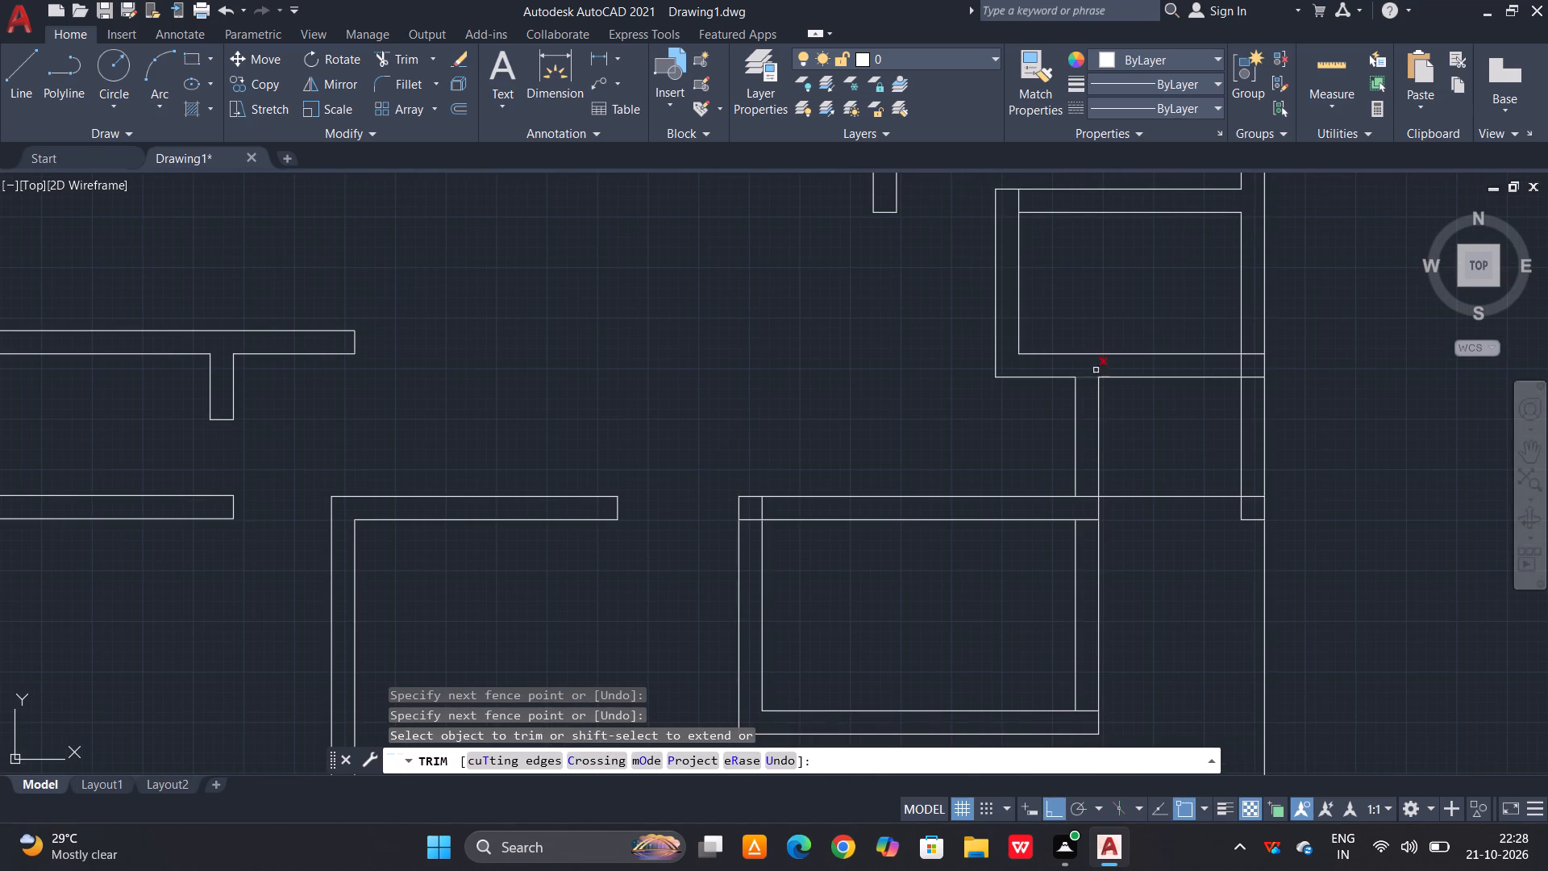
scroll(1099, 333, down, 1)
middle_drag(1098, 335, 1102, 390)
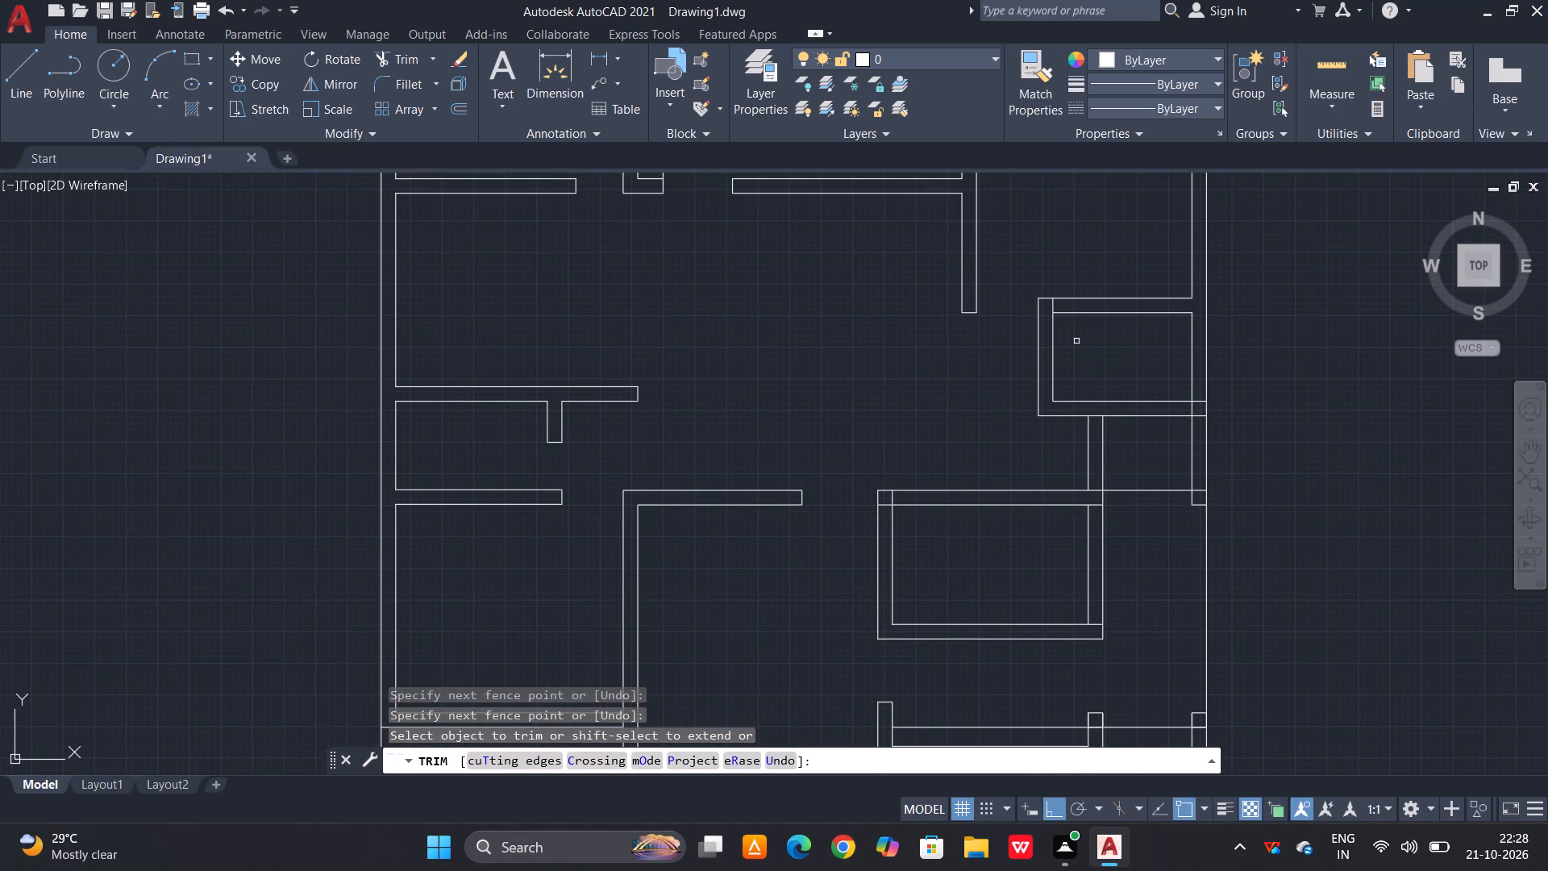
Offset the inner line of the small upper-right room's left wall 75 into the room.
key(Escape)
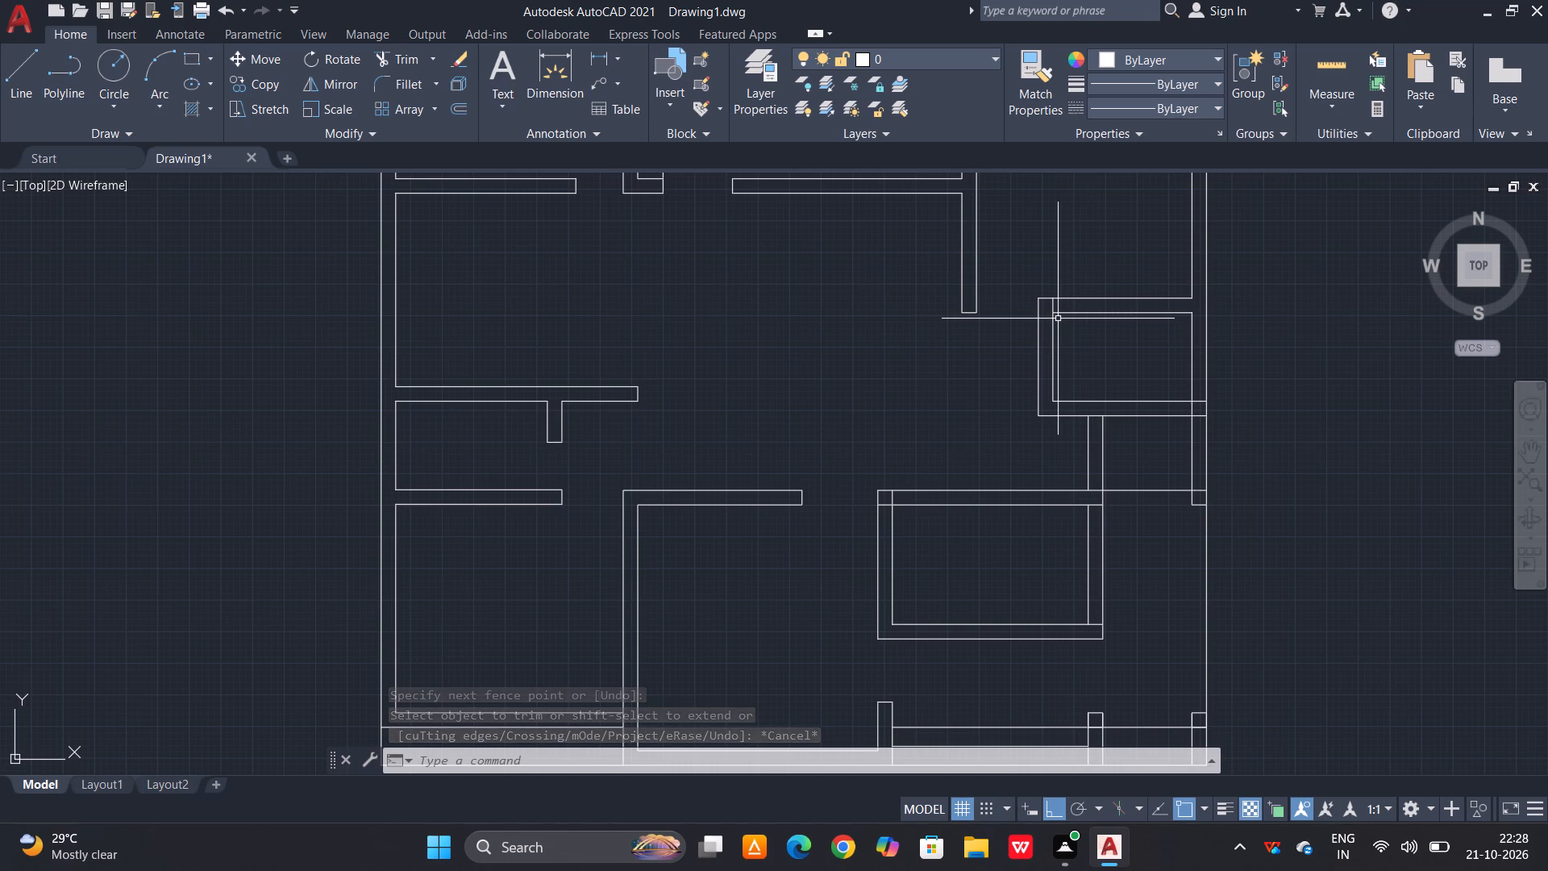
text(o)
key(space)
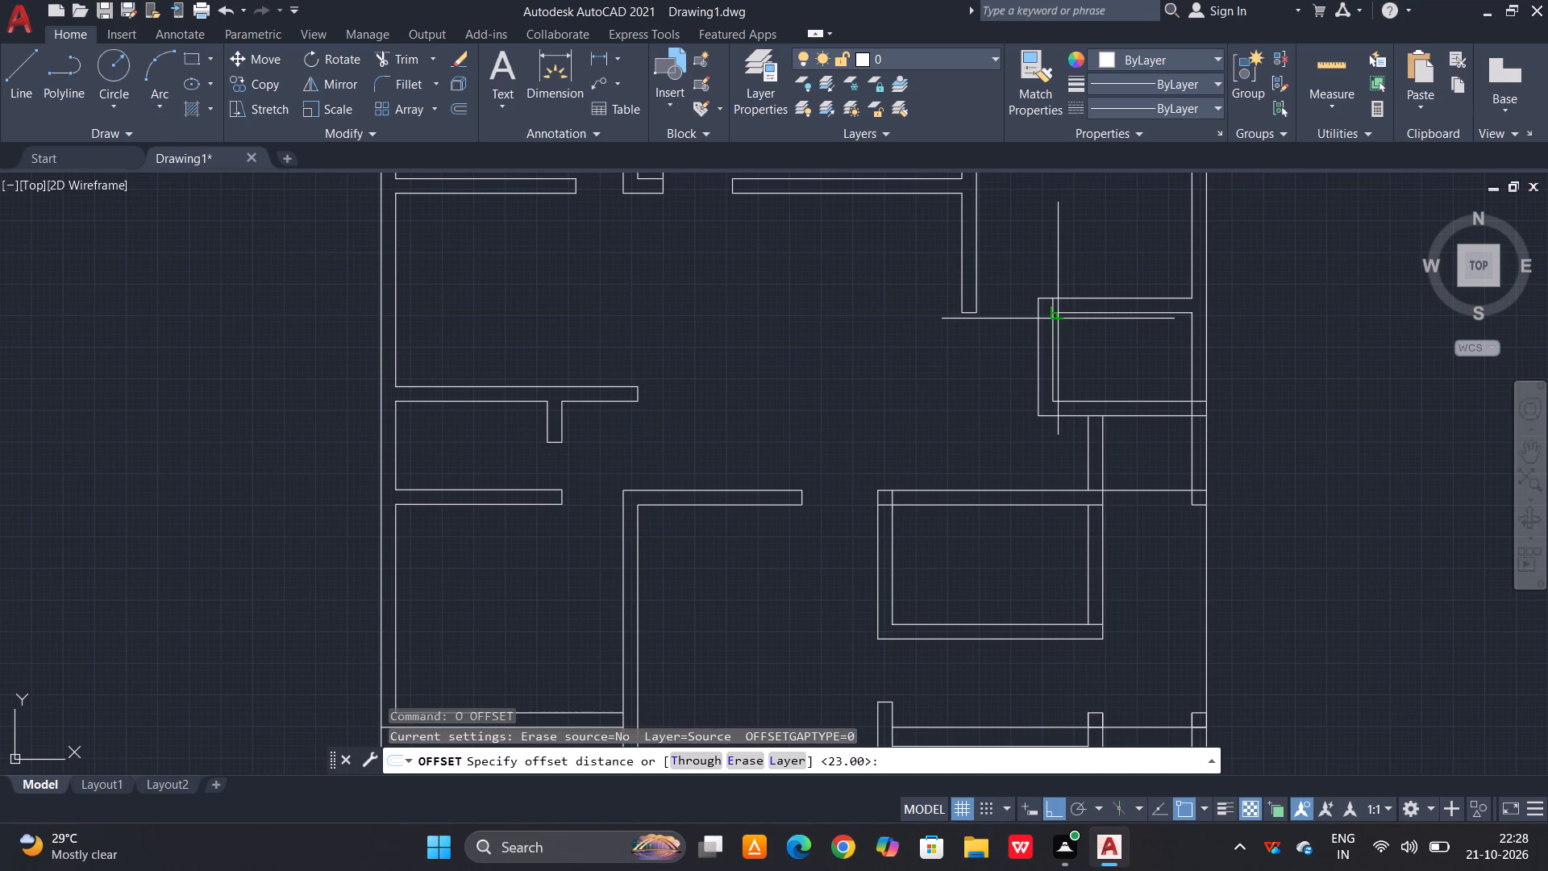
text(75)
key(space)
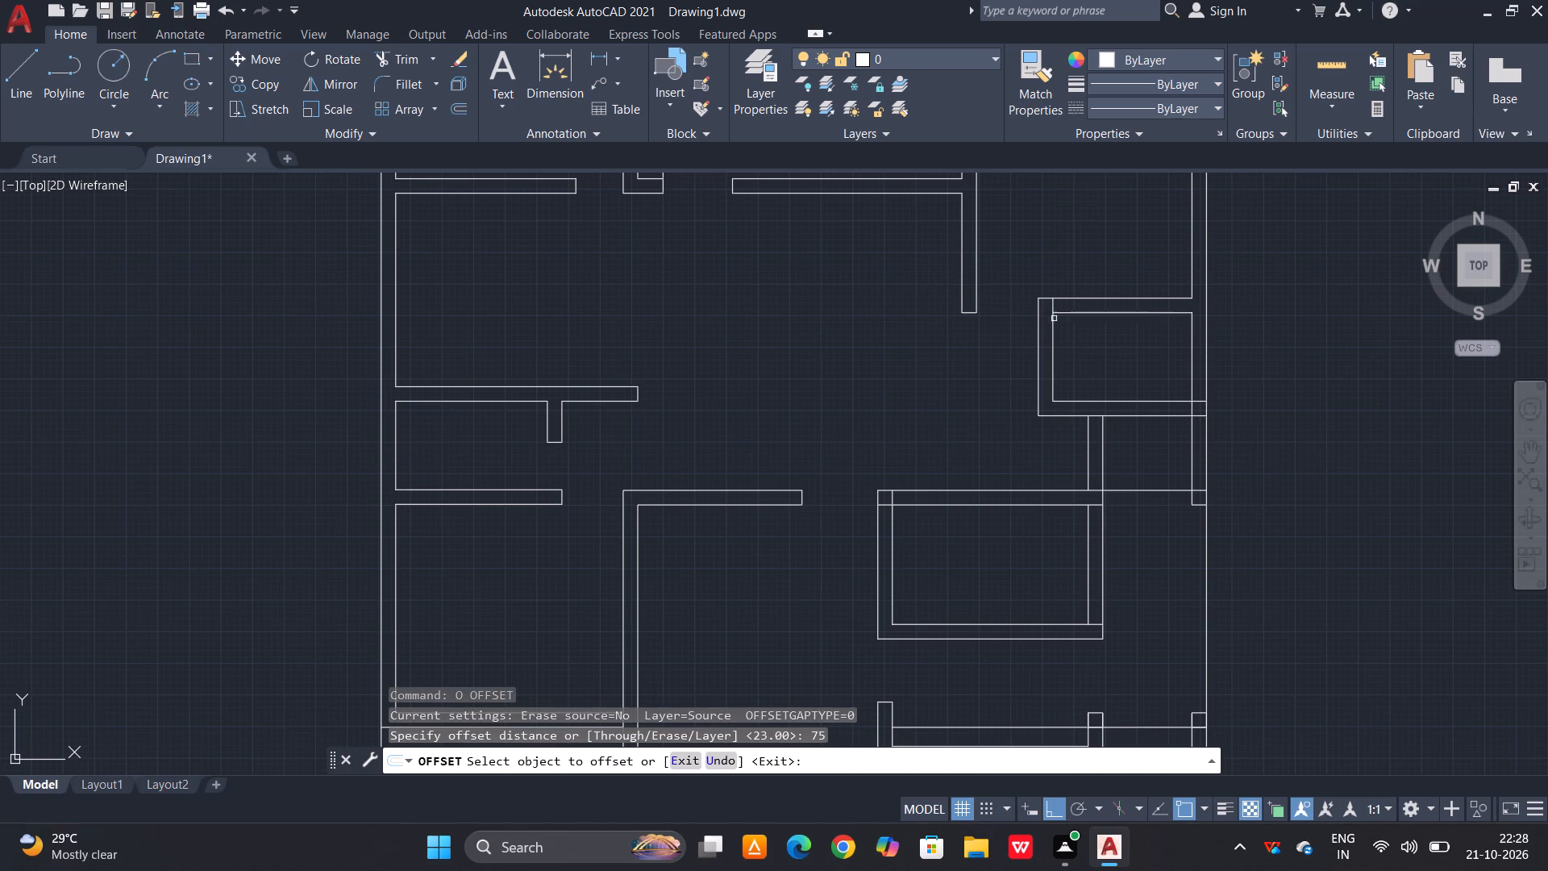
click(1055, 331)
click(1089, 326)
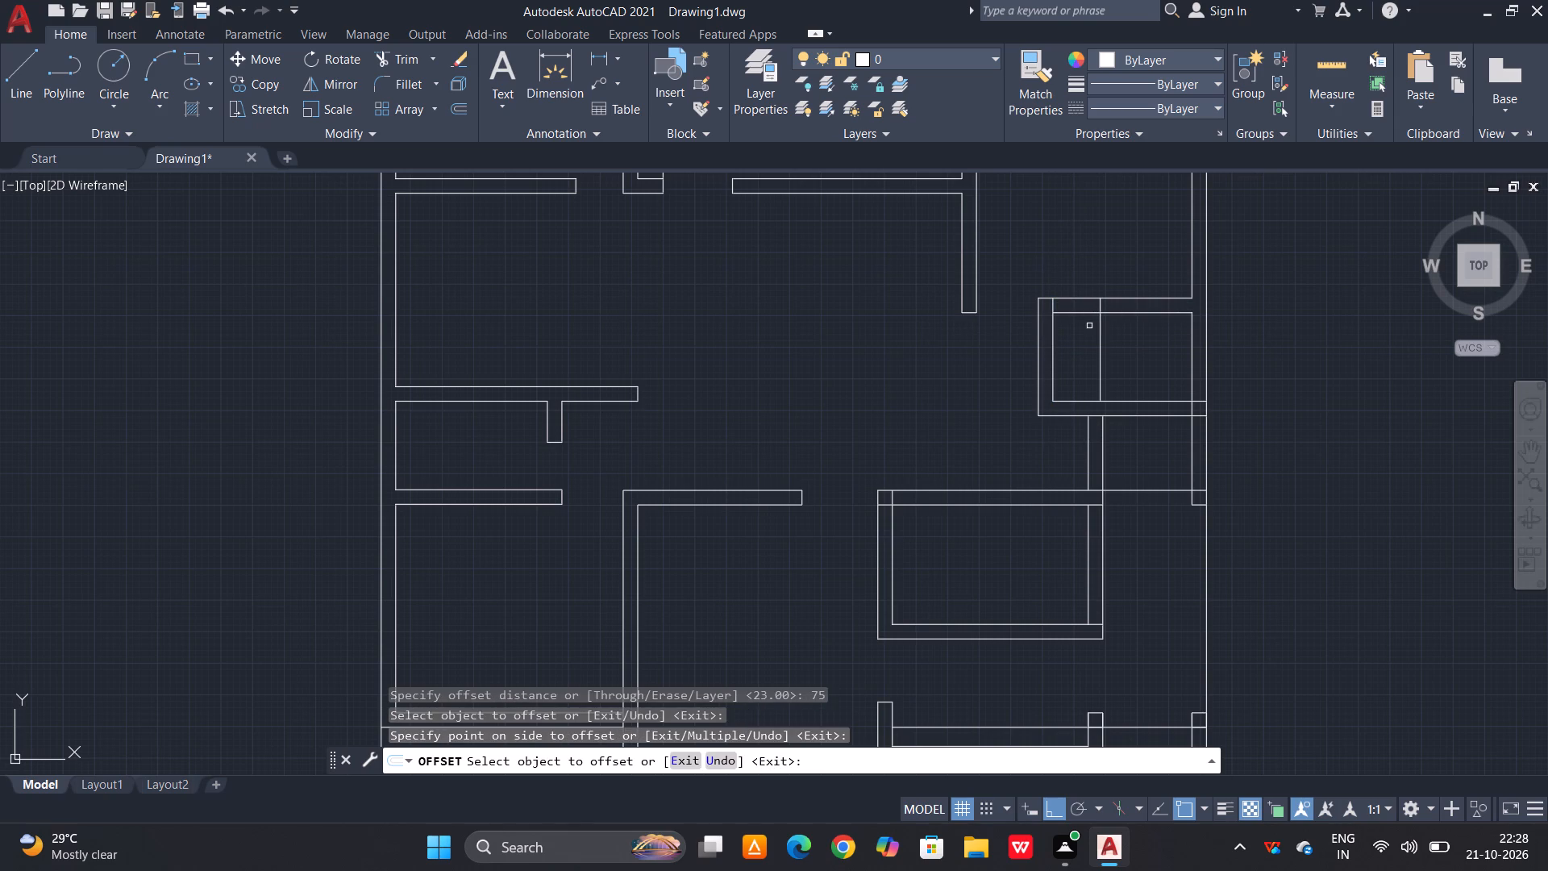
key(Escape)
Trim the small room's top wall between its left wall and the offset line to cut a door opening, removing the leftover guide line.
text(tr)
key(space)
key(space)
drag(1078, 284, 1080, 292)
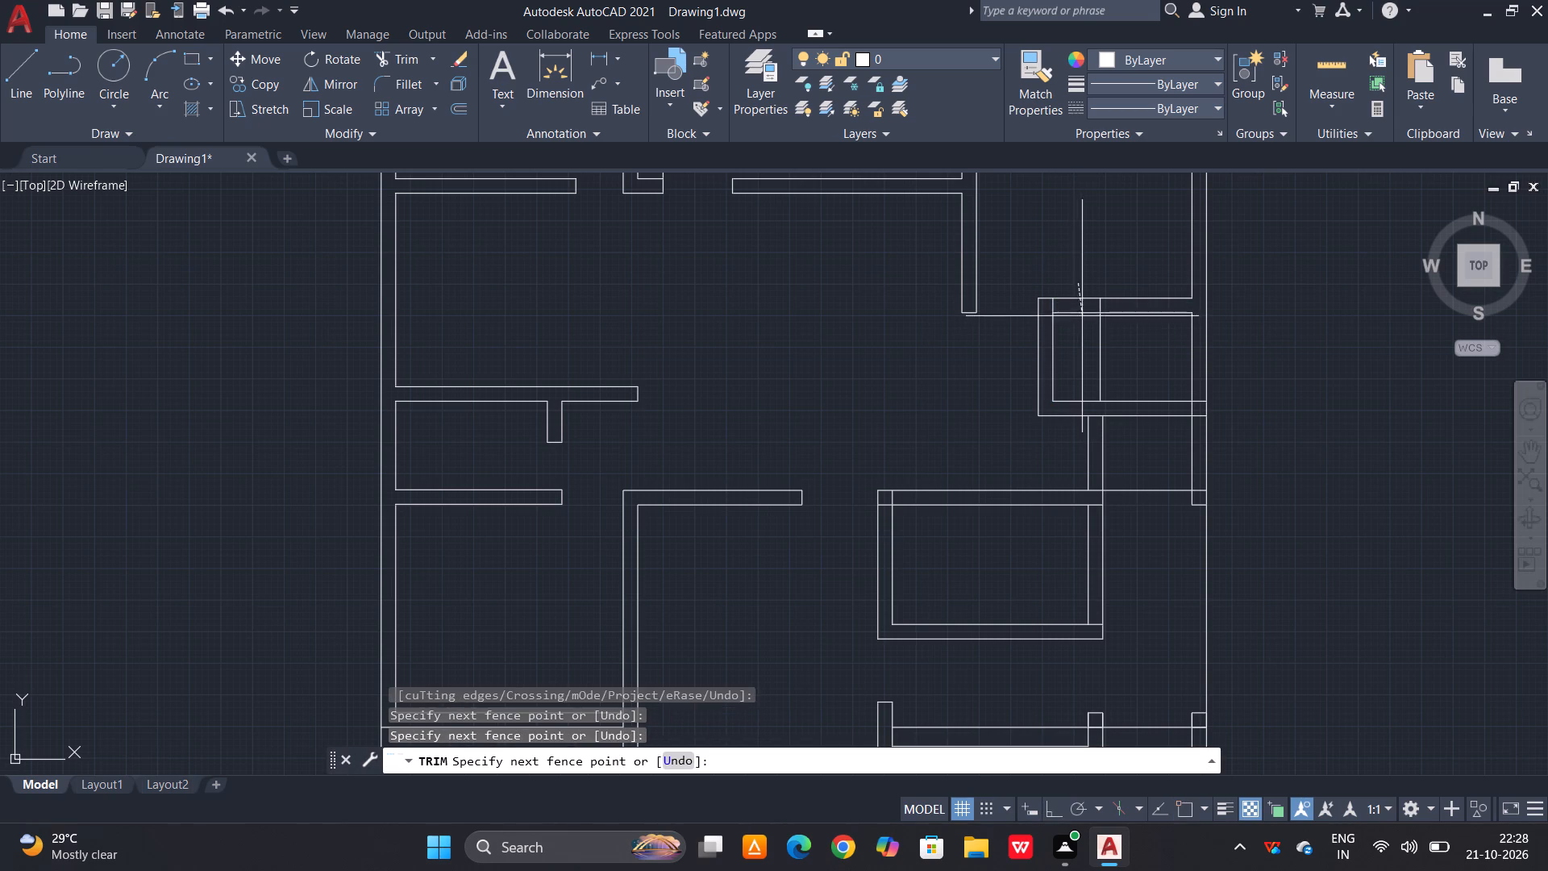
click(1082, 337)
click(1097, 335)
click(1117, 332)
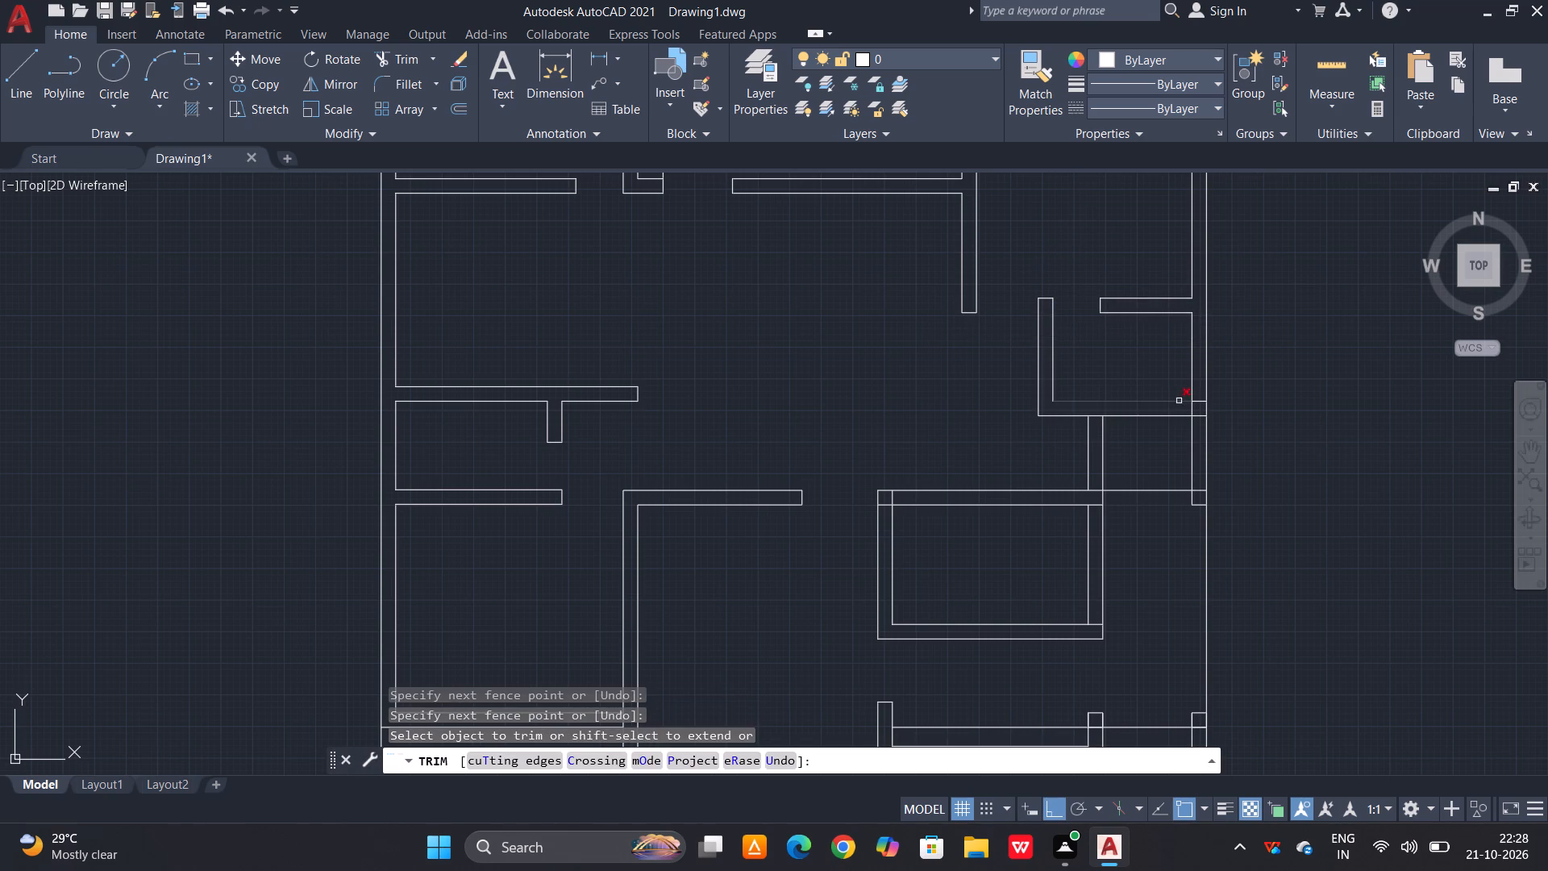
Trim both lines of the small room's bottom wall where they cross the right outer wall.
scroll(1188, 398, up, 2)
drag(1212, 392, 1215, 402)
click(1210, 448)
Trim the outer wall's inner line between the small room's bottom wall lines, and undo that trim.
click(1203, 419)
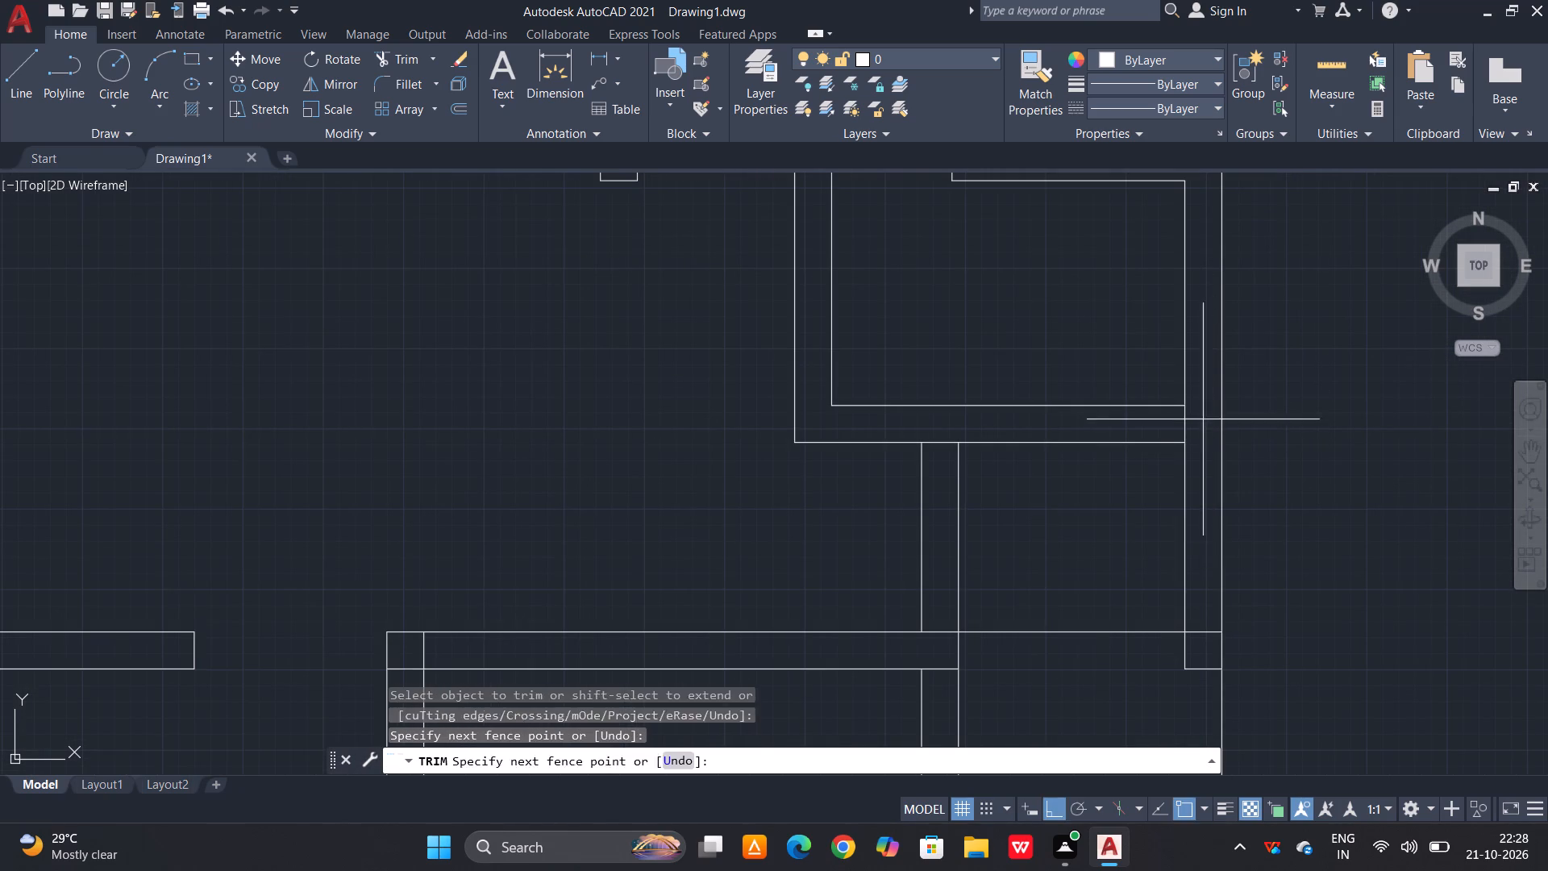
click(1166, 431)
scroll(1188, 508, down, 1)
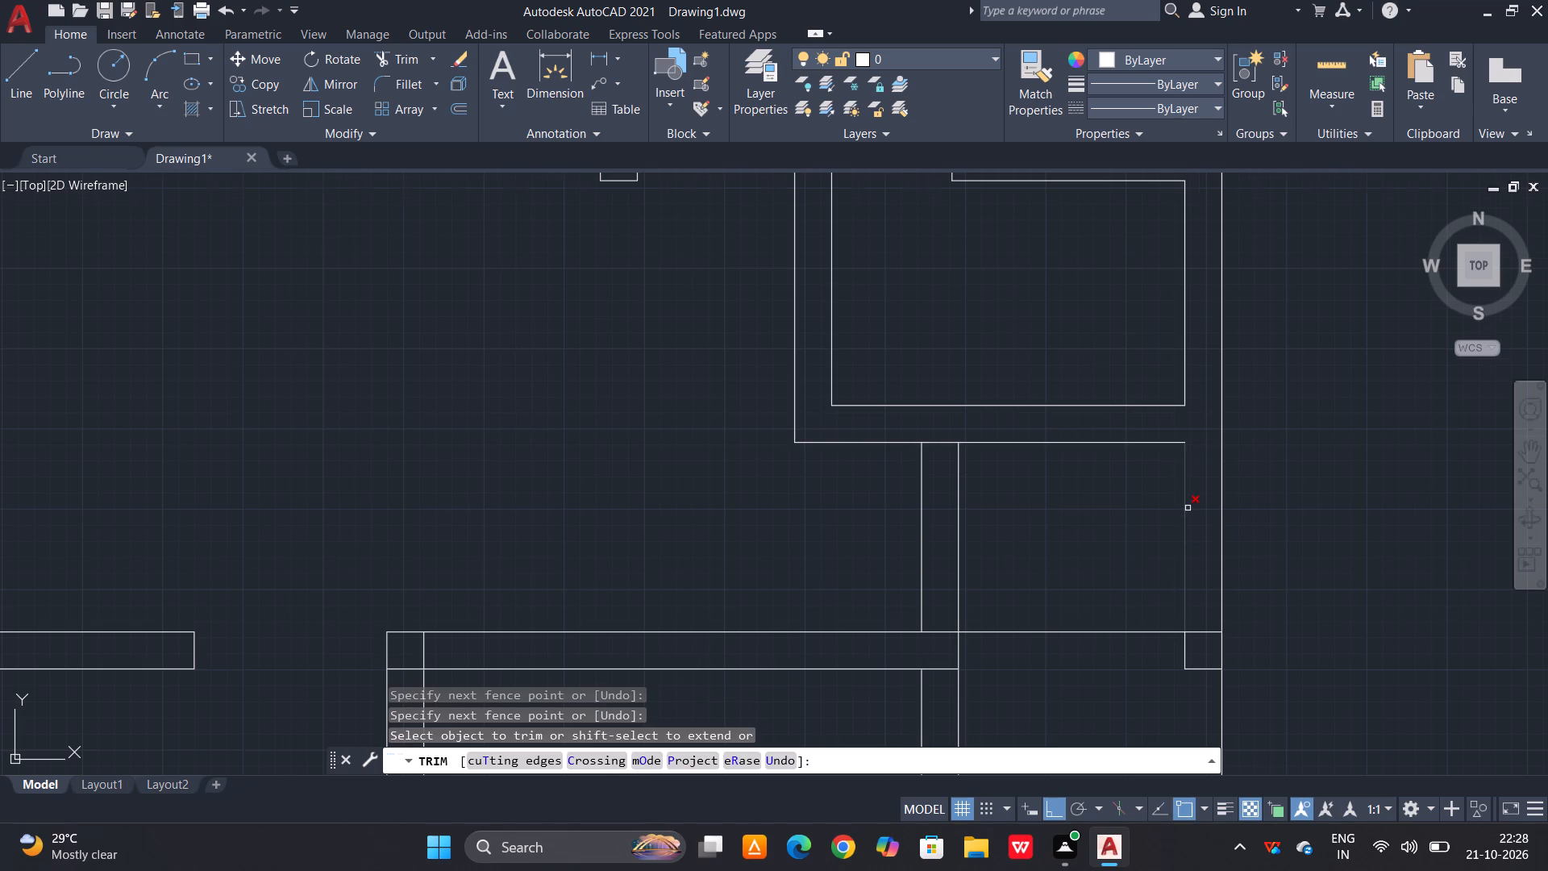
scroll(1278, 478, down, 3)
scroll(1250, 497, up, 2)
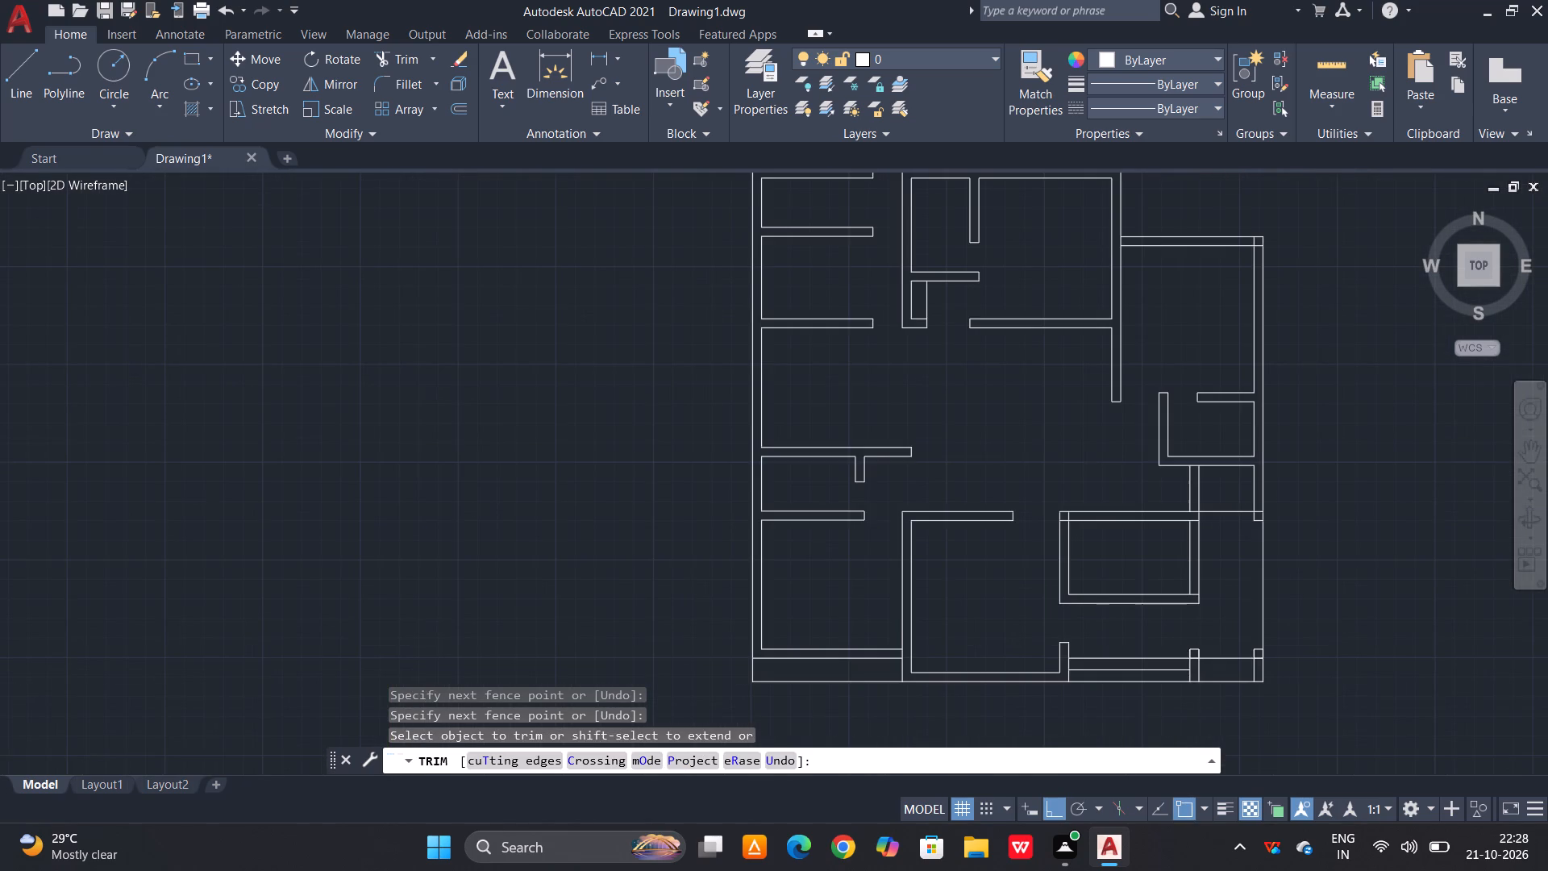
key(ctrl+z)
Extend the lower line of the small room's bottom wall to the outer line of the right outer wall.
scroll(1236, 501, down, 1)
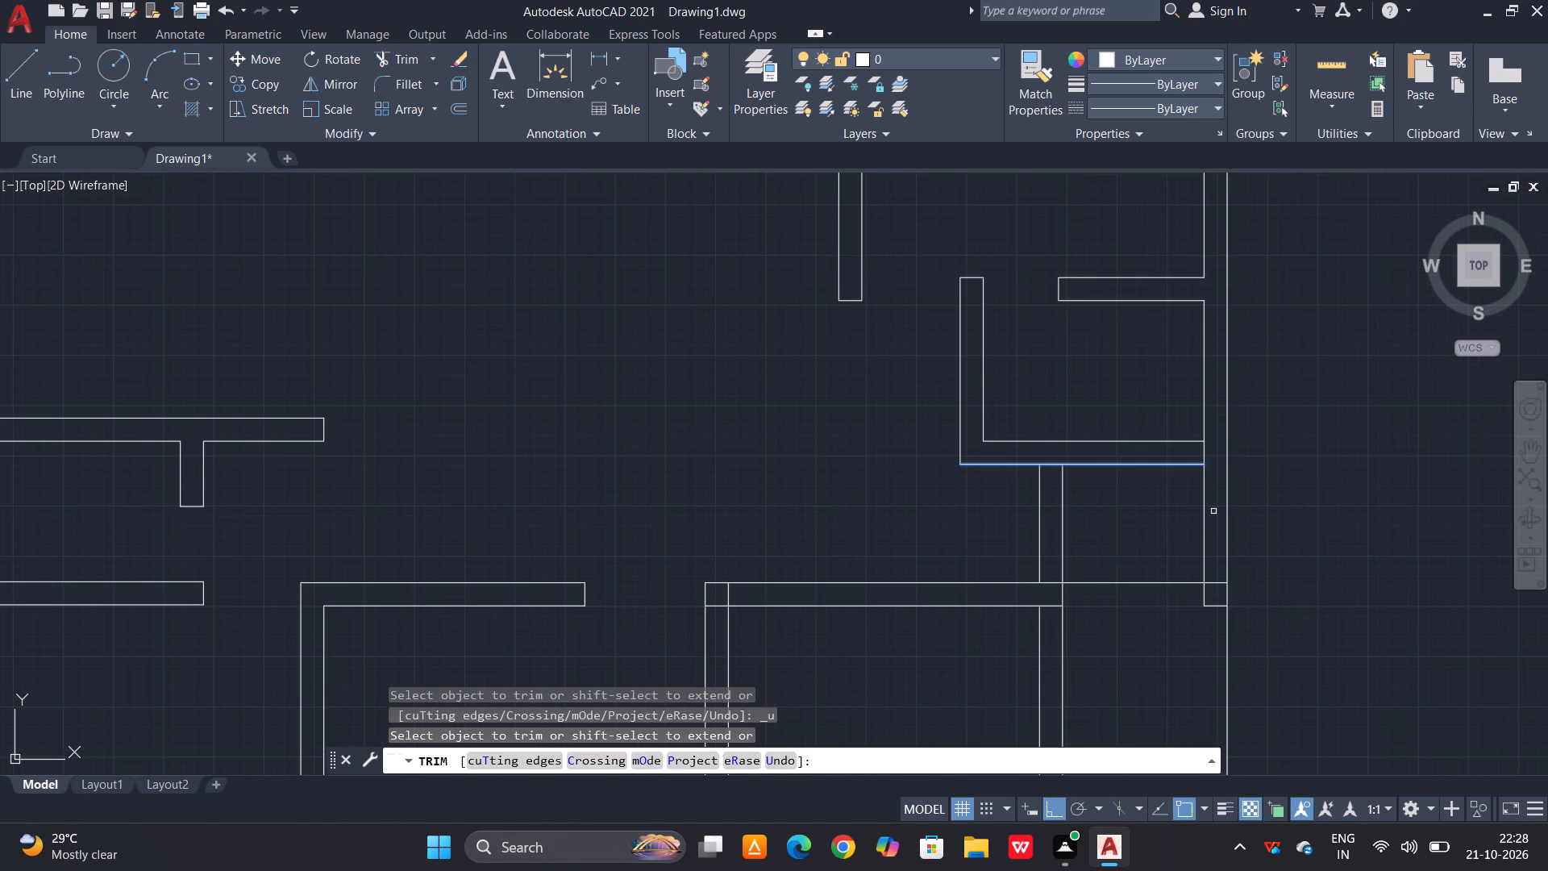
middle_drag(1213, 511, 1184, 512)
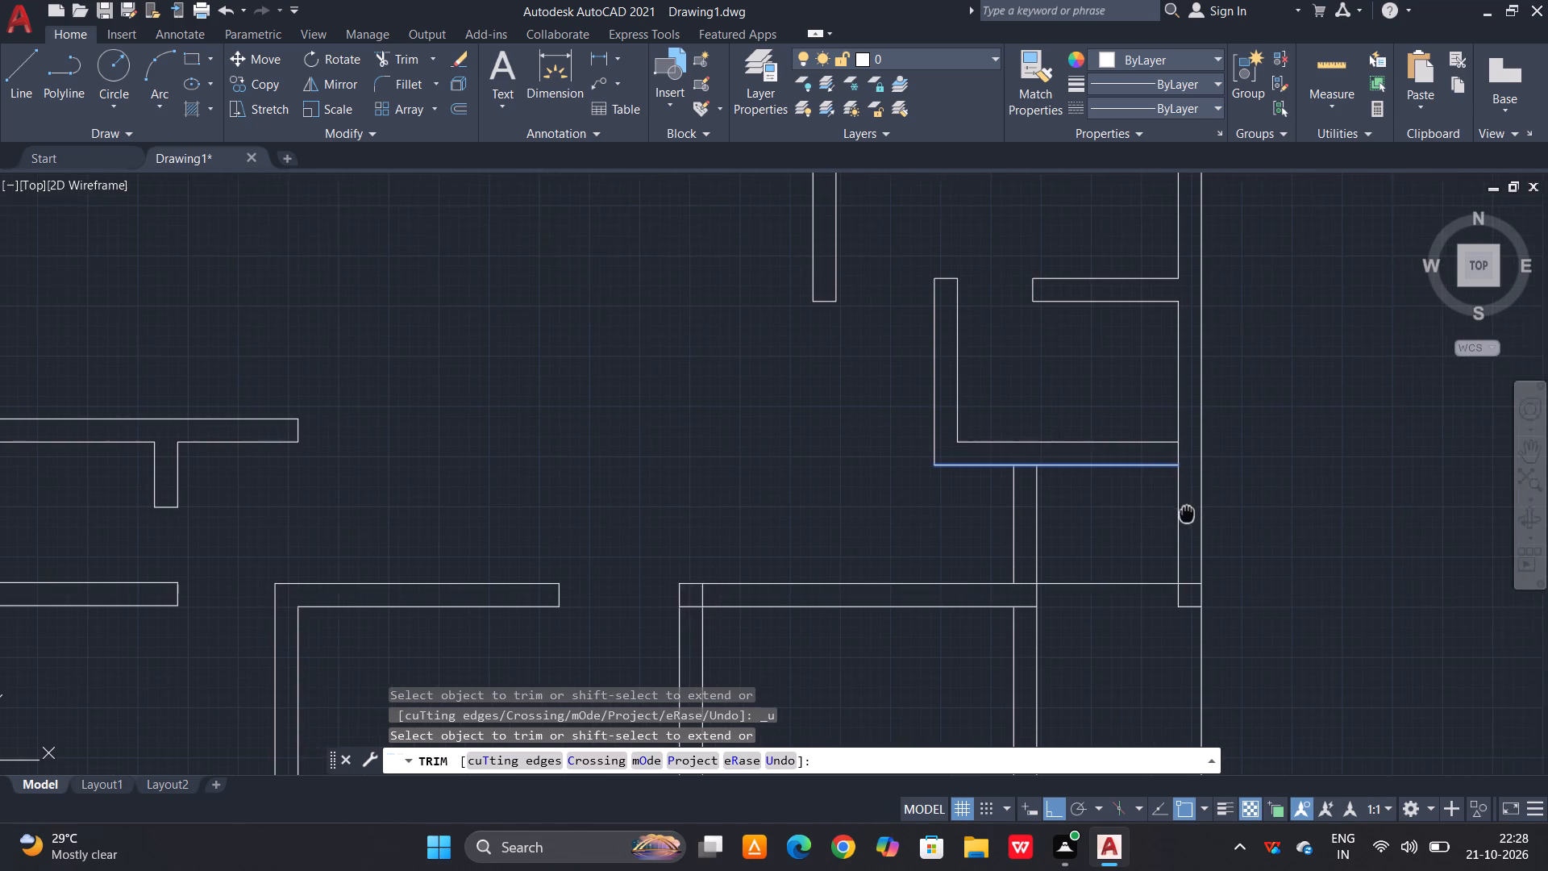
middle_drag(1184, 512, 1146, 494)
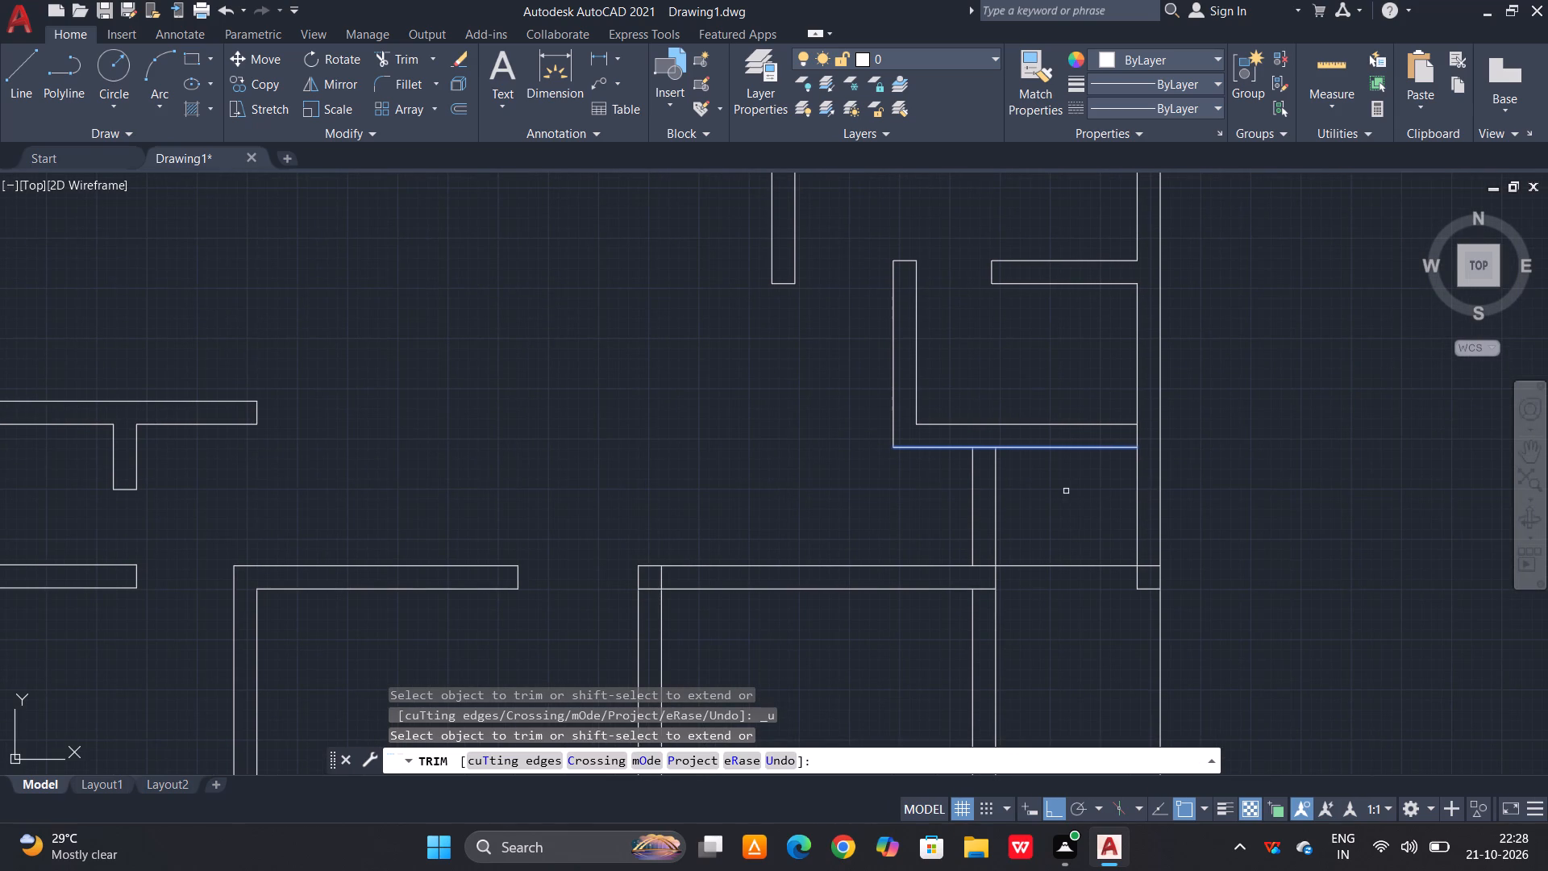
key(e)
key(x)
key(space)
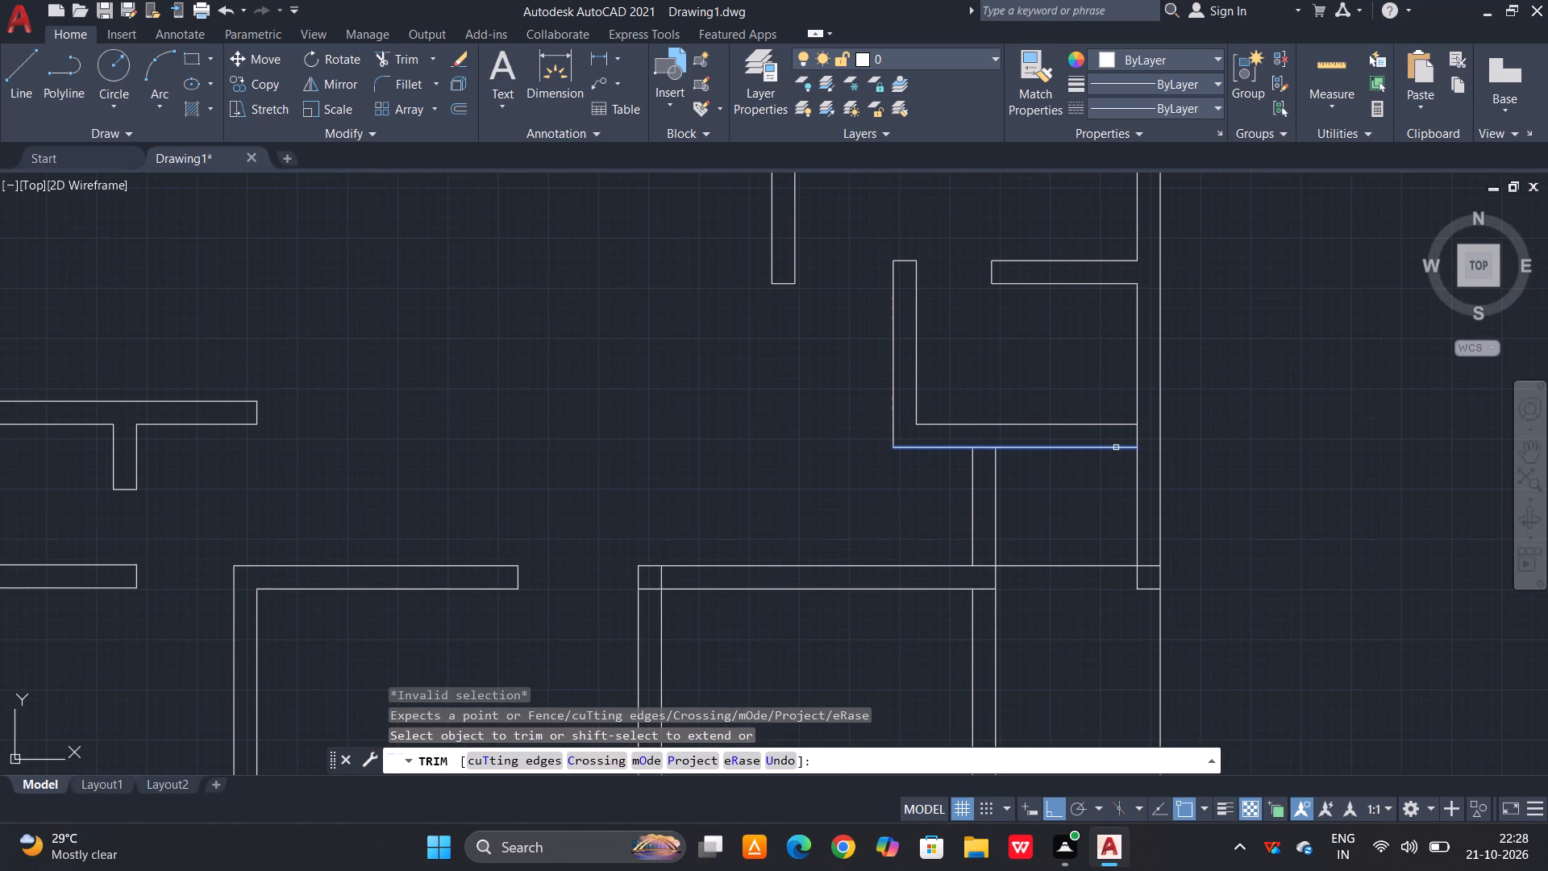
key(Escape)
text(ex)
key(space)
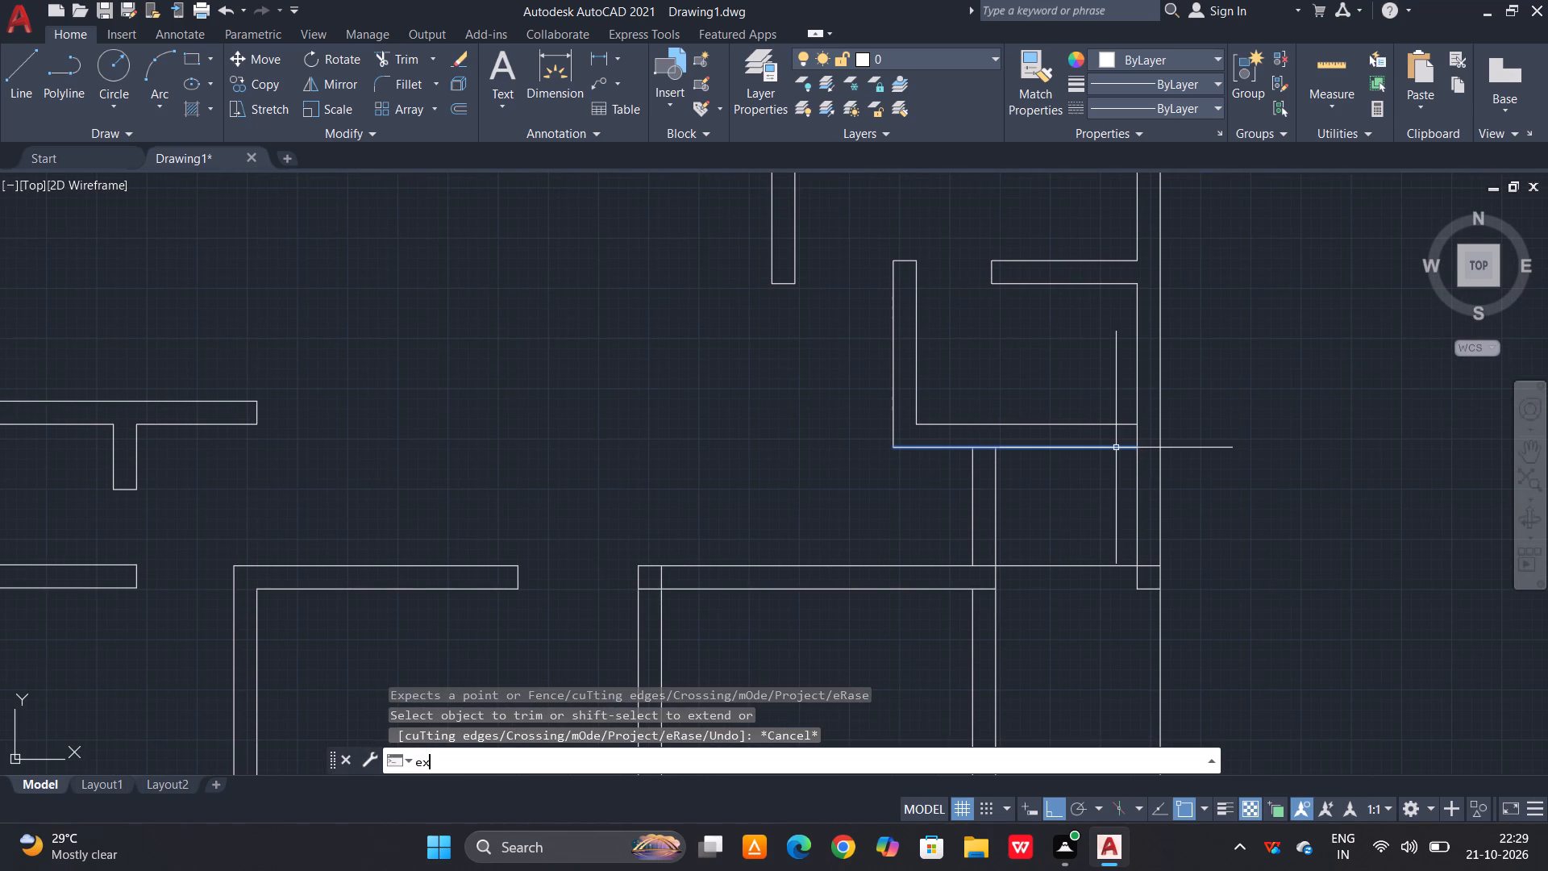
click(1116, 448)
key(Escape)
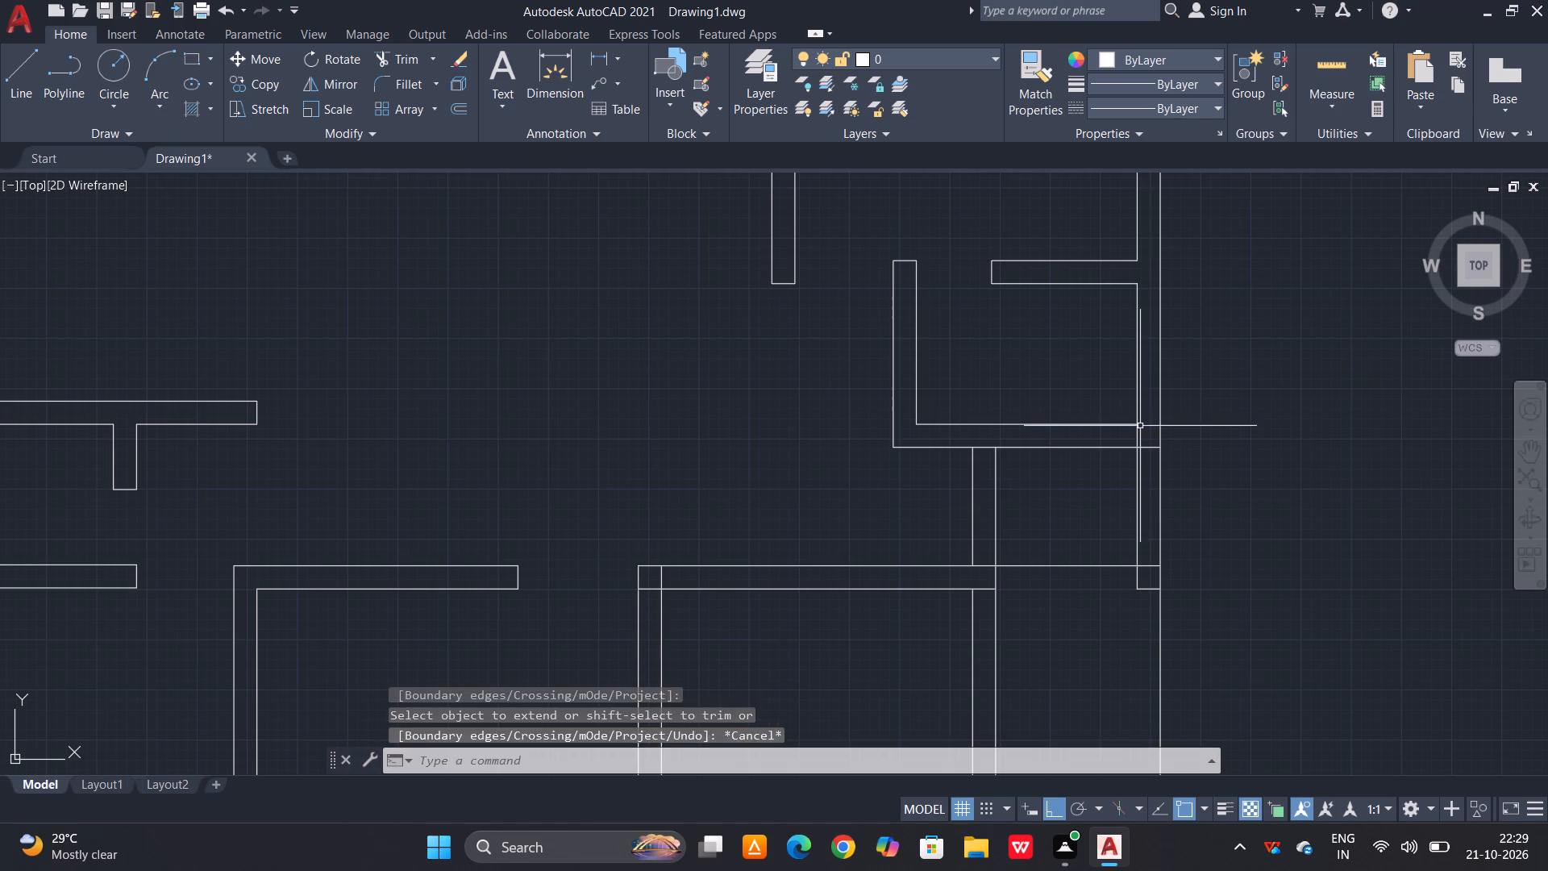
key(Escape)
Trim the outer wall's inner line below the small room and across the thickness of the room's bottom wall.
text(tr)
key(space)
click(1138, 488)
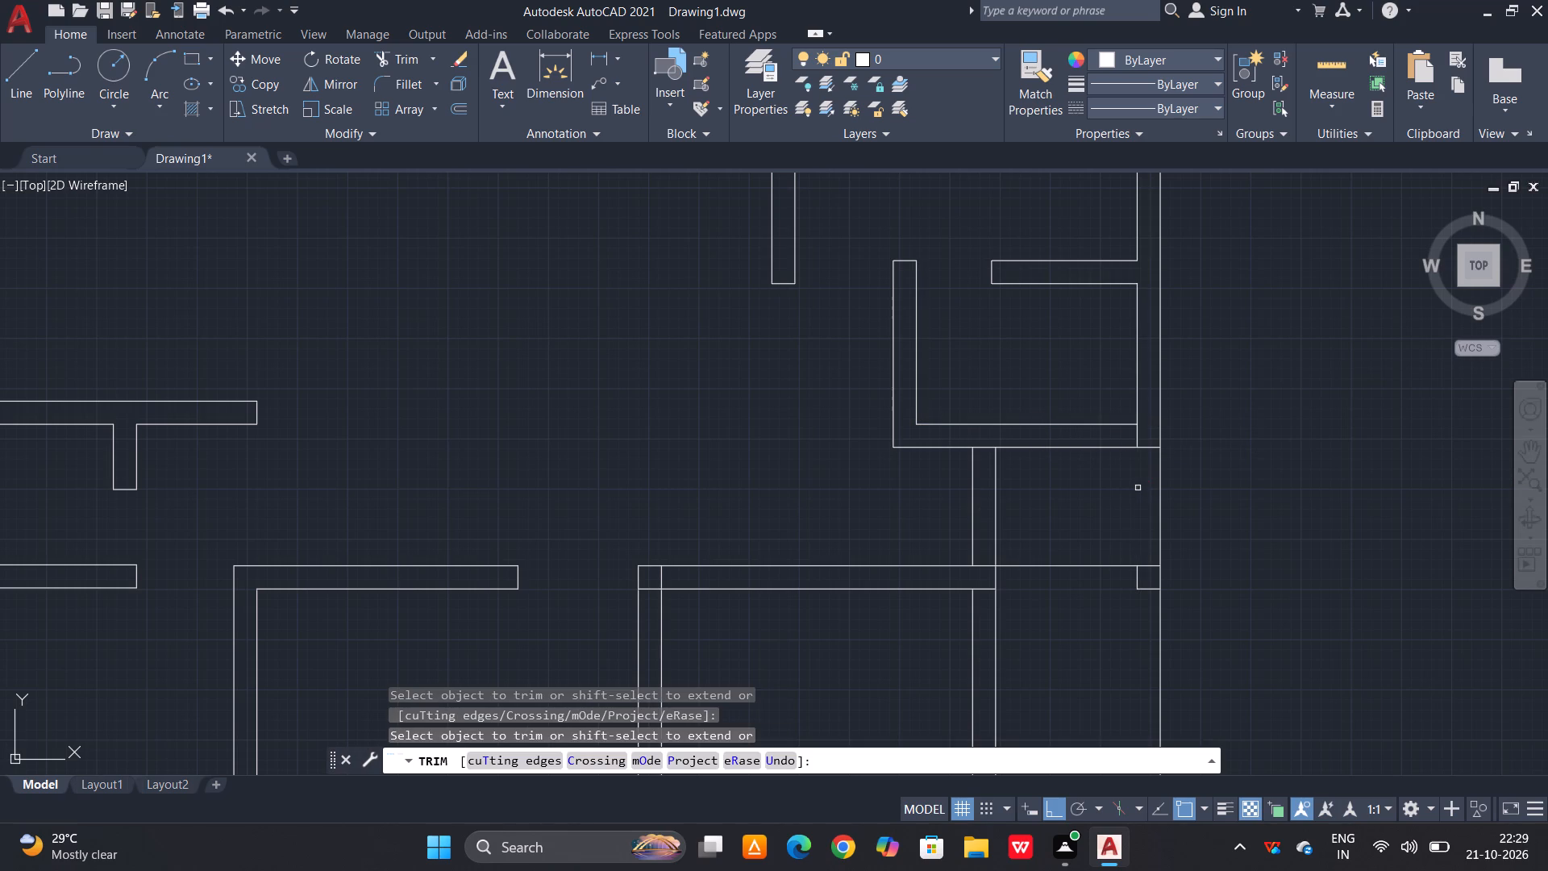
click(1138, 440)
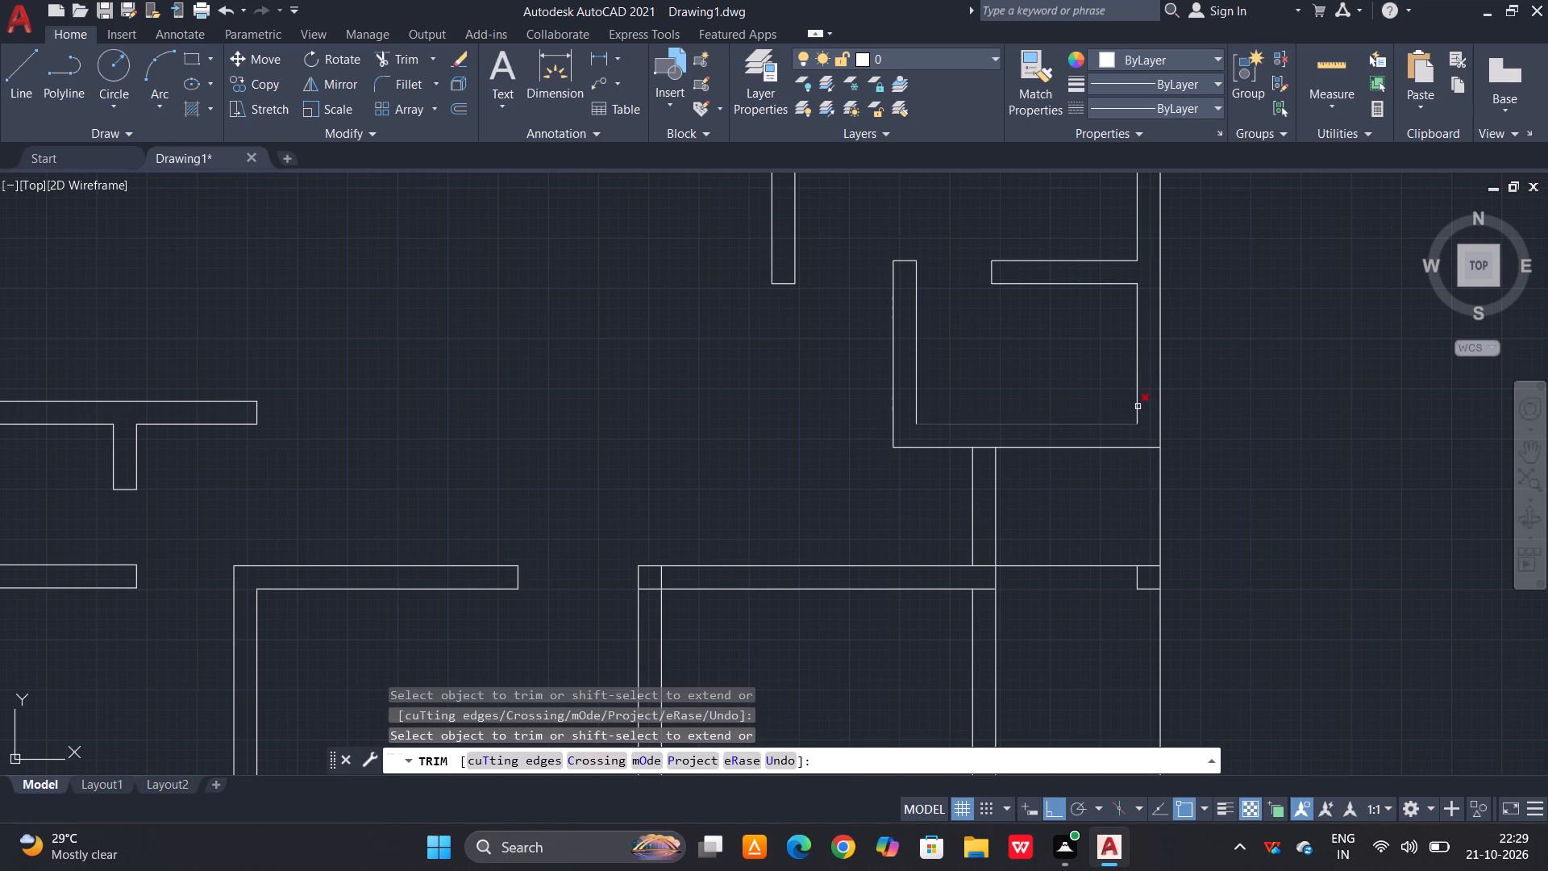
Trim the overlapping inner lines at the top-right corner of the right wing's outer wall.
scroll(1139, 399, down, 2)
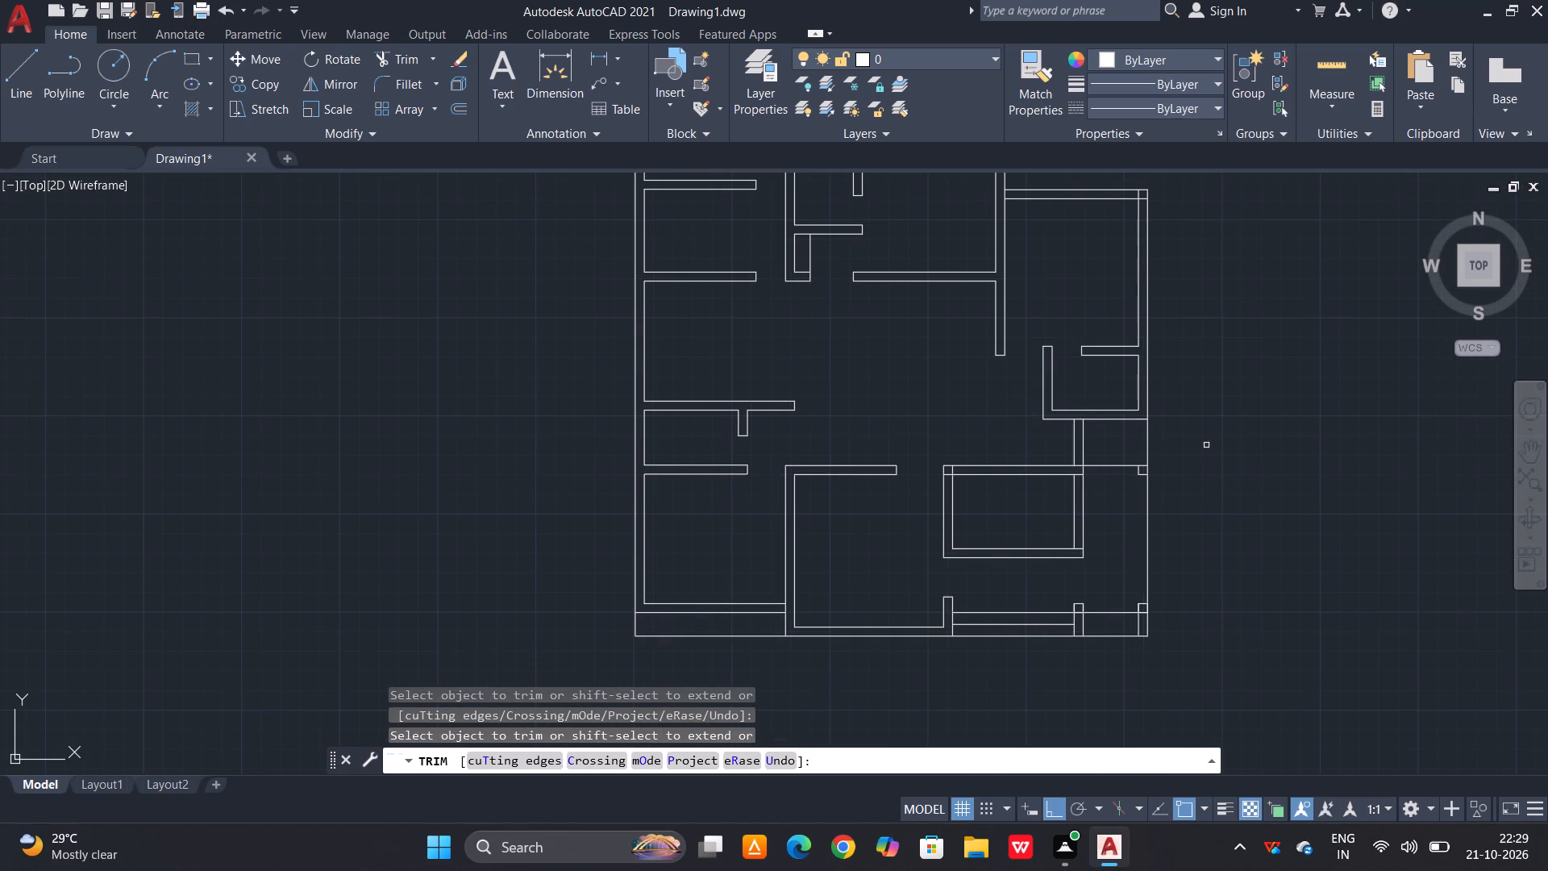
middle_drag(1206, 445, 1179, 575)
scroll(1102, 321, up, 2)
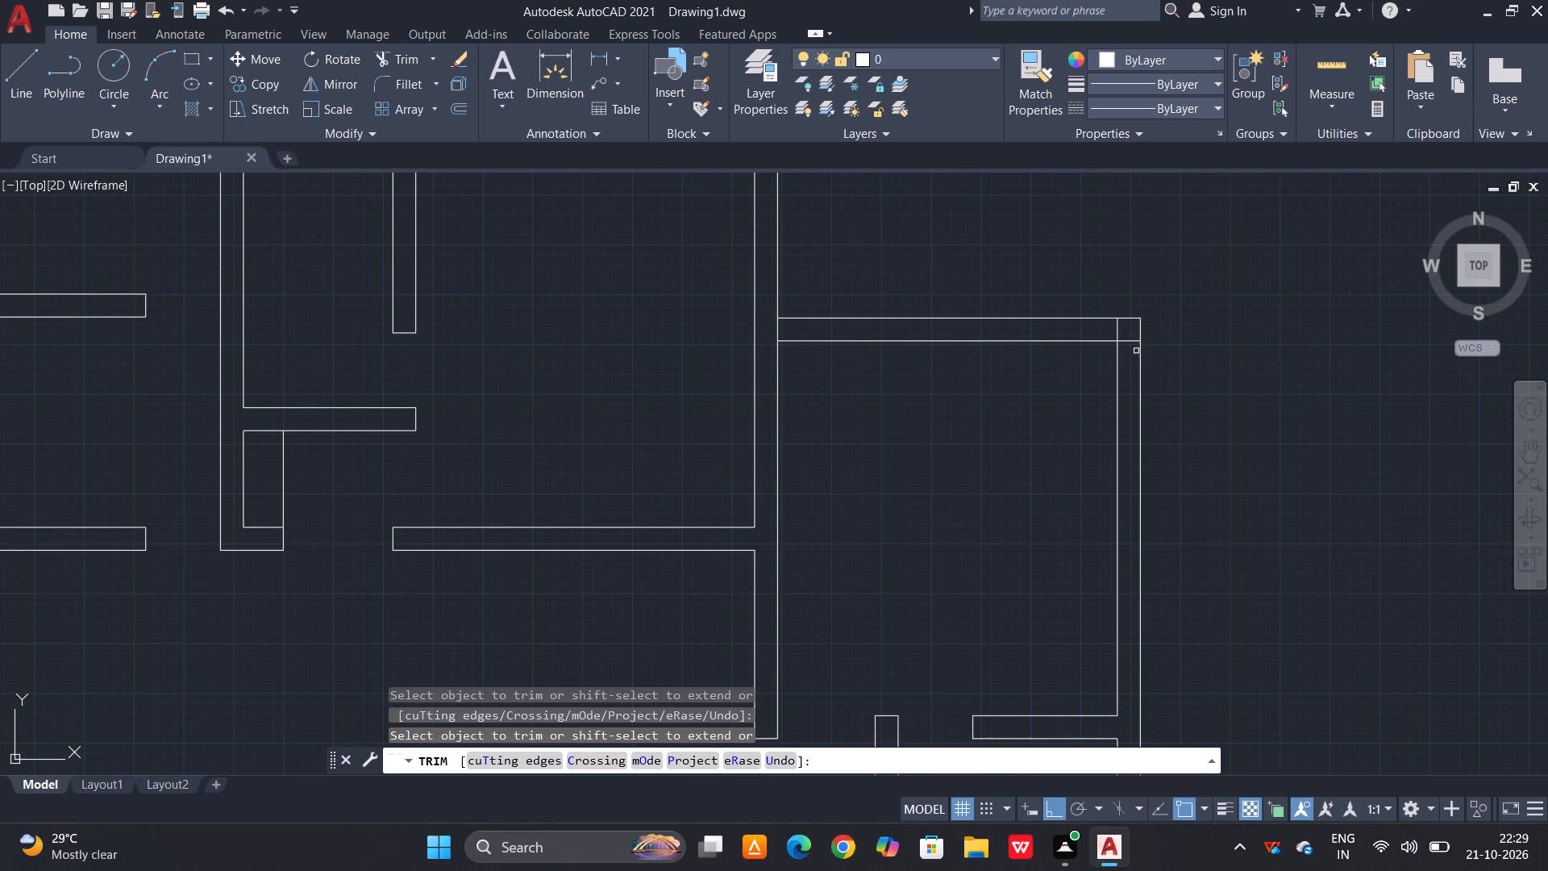
click(1135, 345)
click(1125, 327)
click(1125, 327)
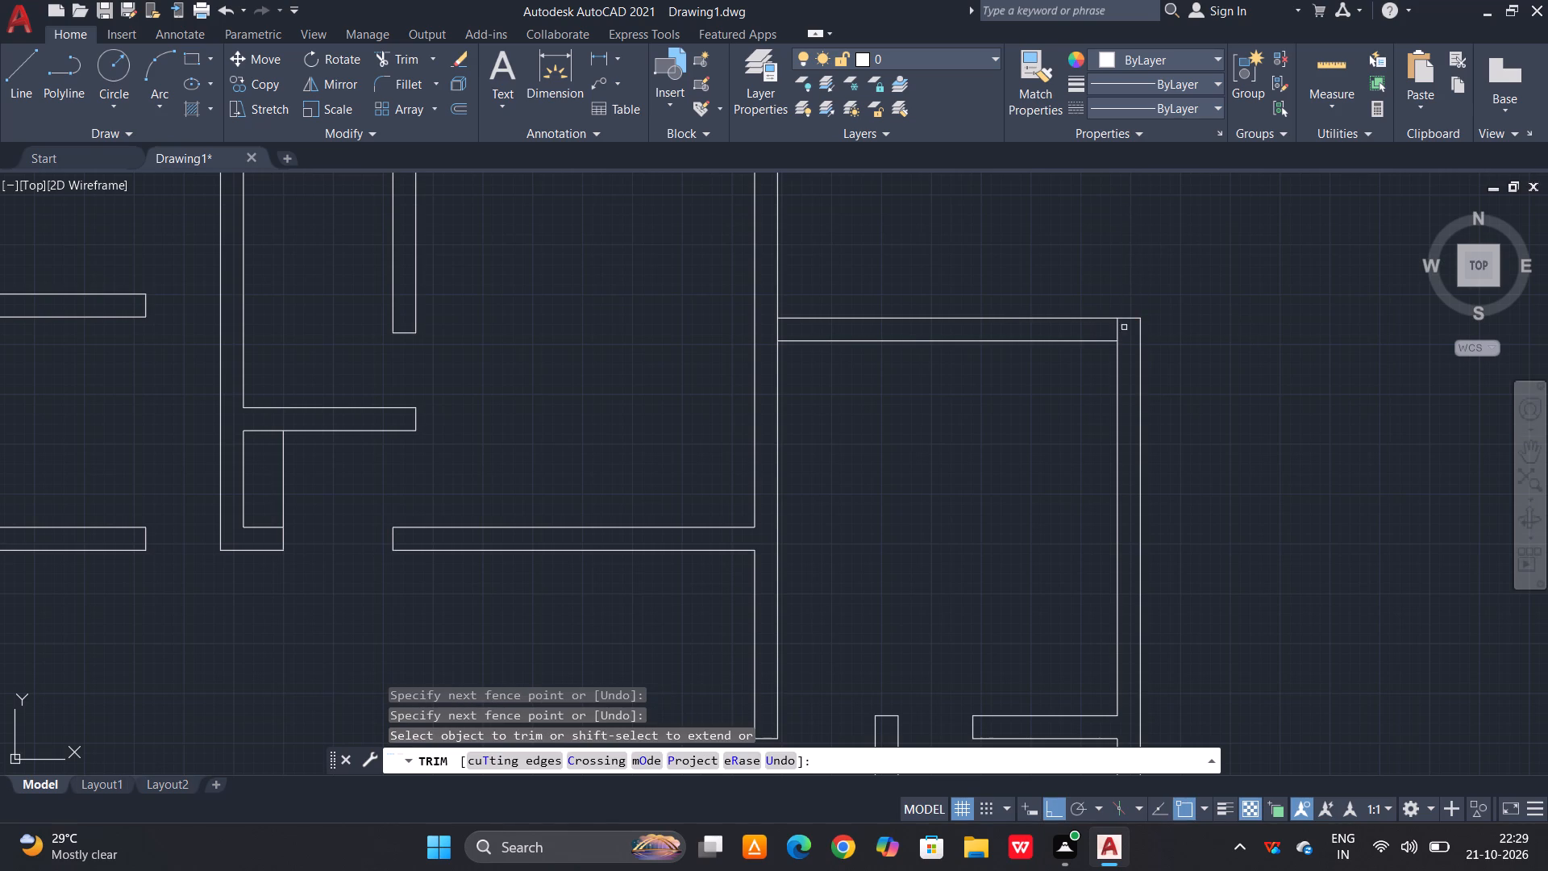
click(1109, 335)
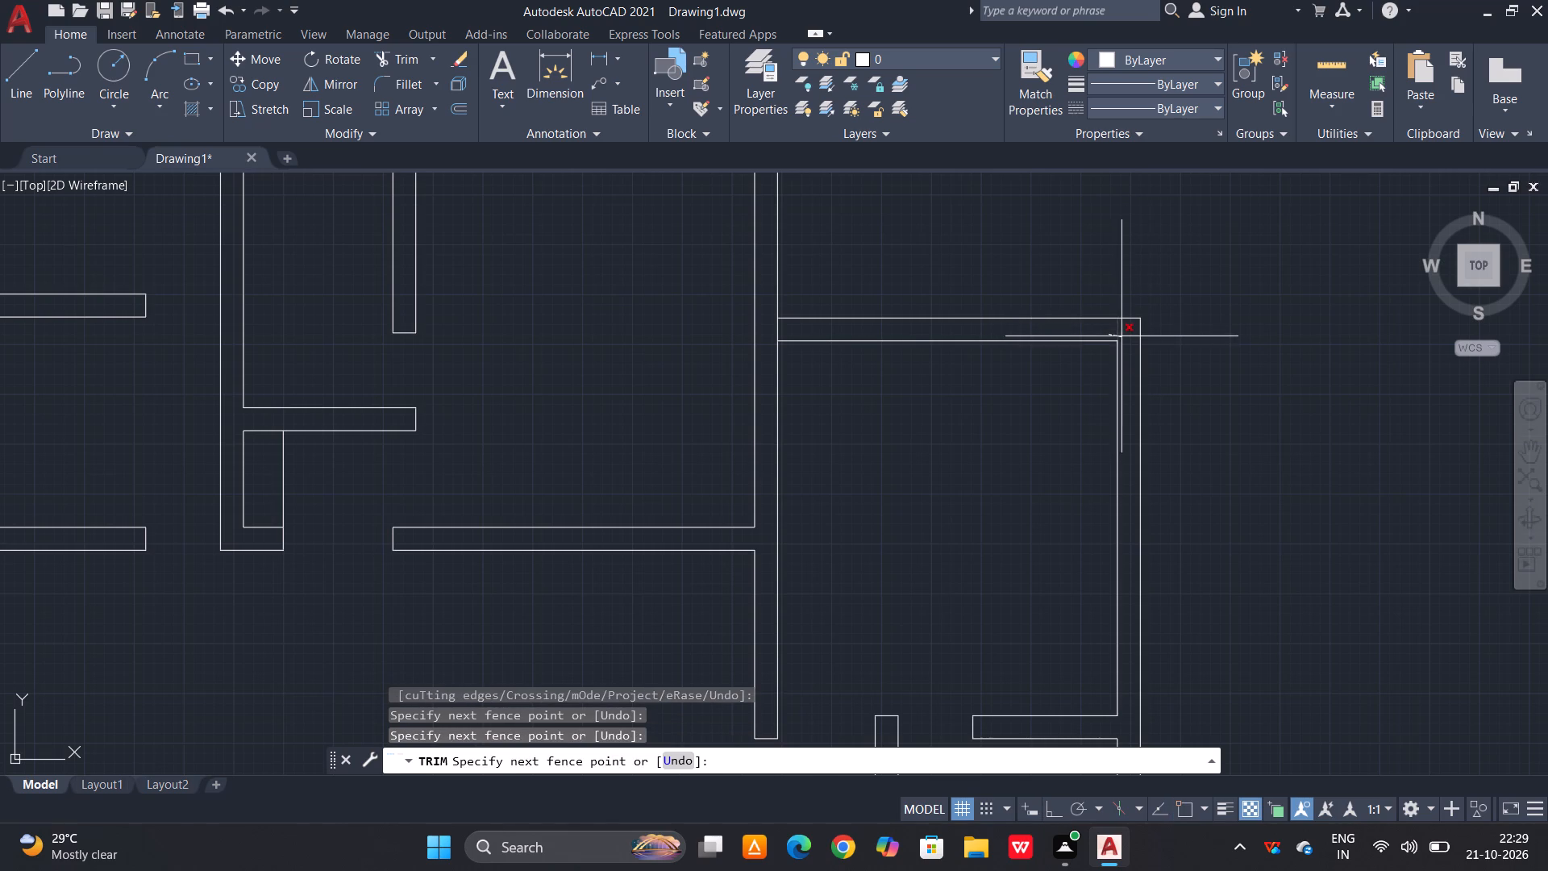
click(1129, 335)
Trim the vertical wall's line where the right wing's top wall joins it.
scroll(1134, 366, down, 1)
scroll(939, 346, up, 2)
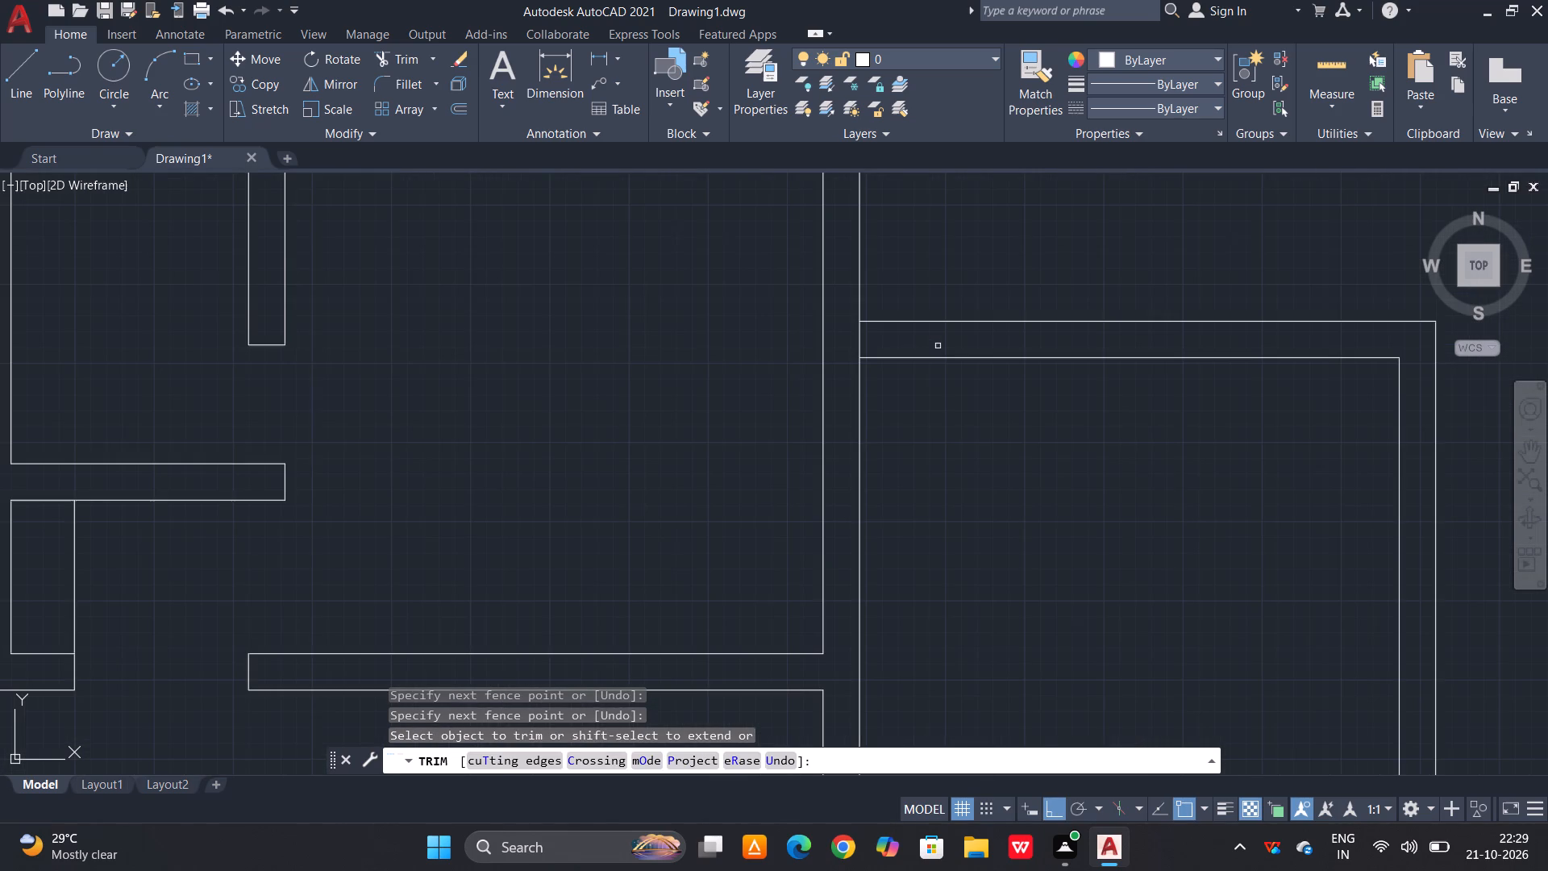
click(867, 339)
click(843, 342)
Offset the inner line of the lower rectangular room's left wall 100 into the room.
scroll(937, 433, down, 2)
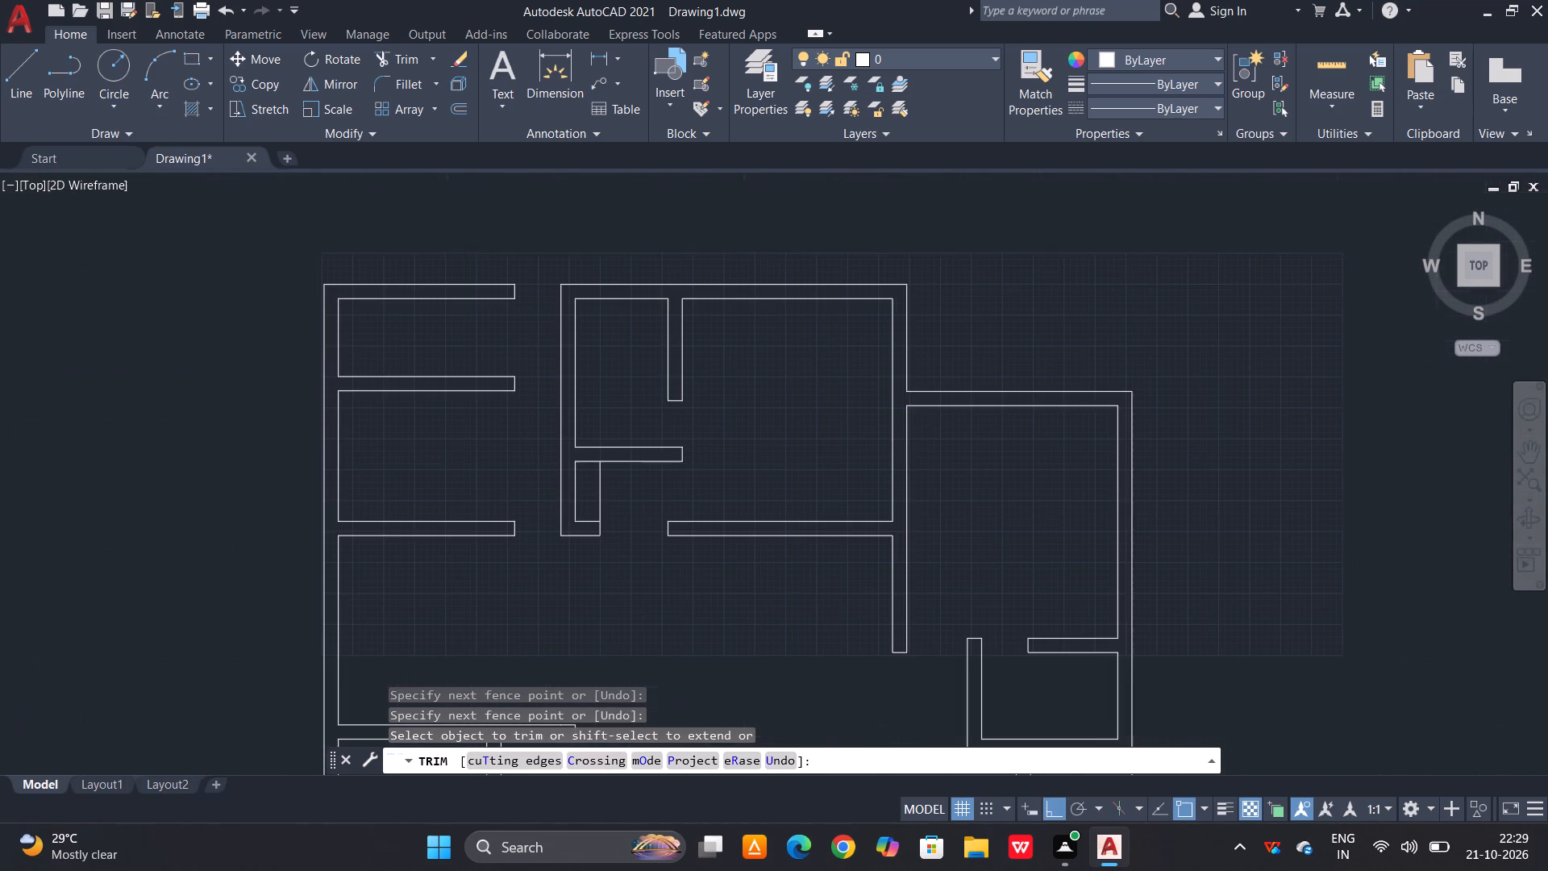
middle_drag(855, 482, 863, 267)
scroll(945, 354, down, 1)
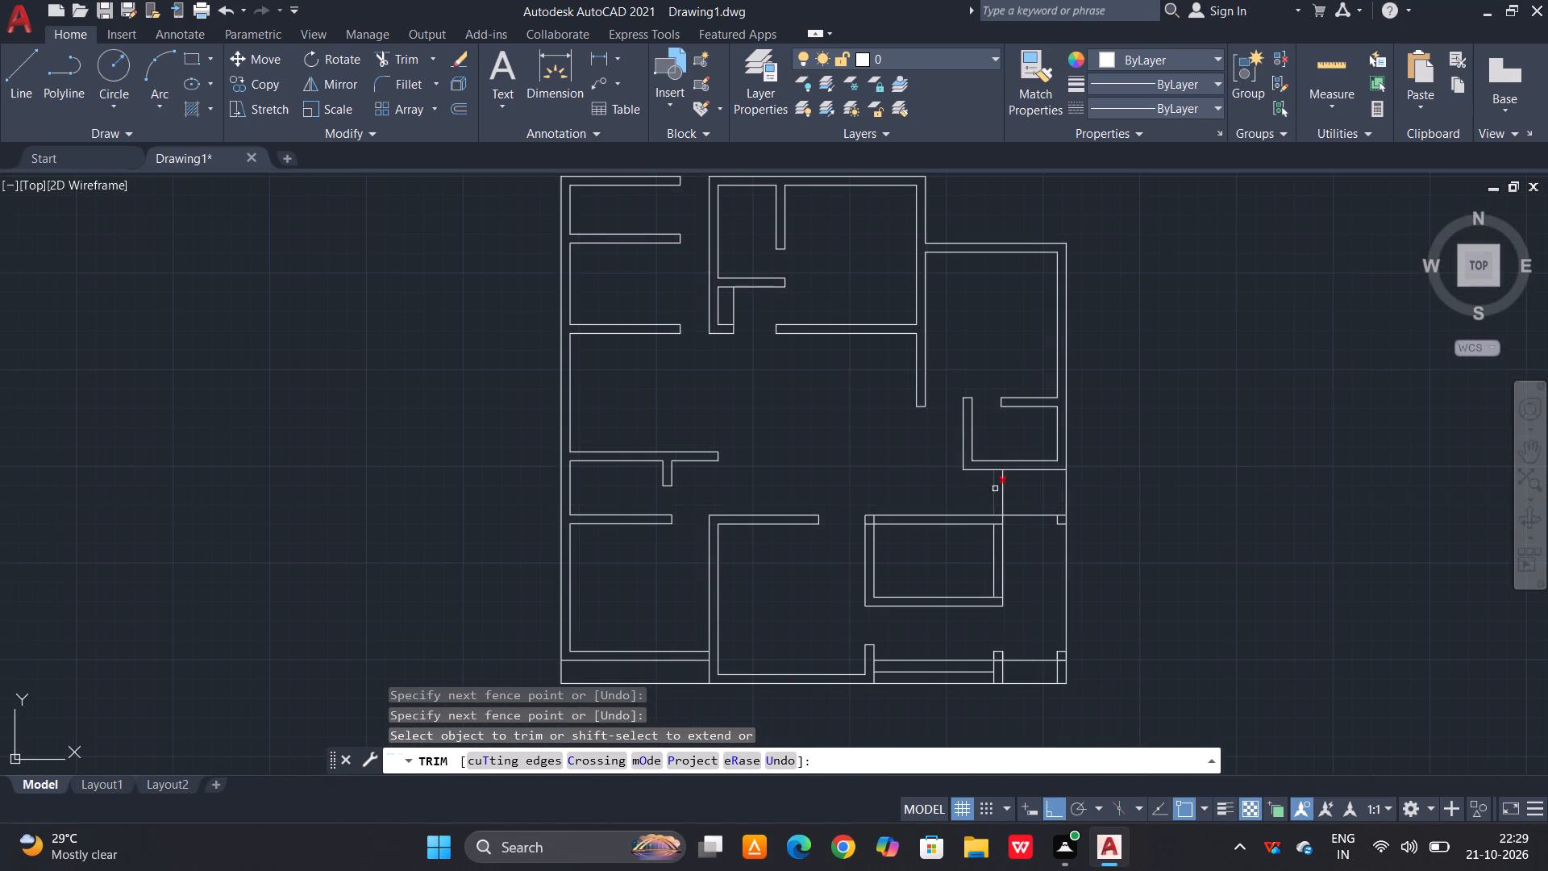
middle_drag(980, 530, 999, 481)
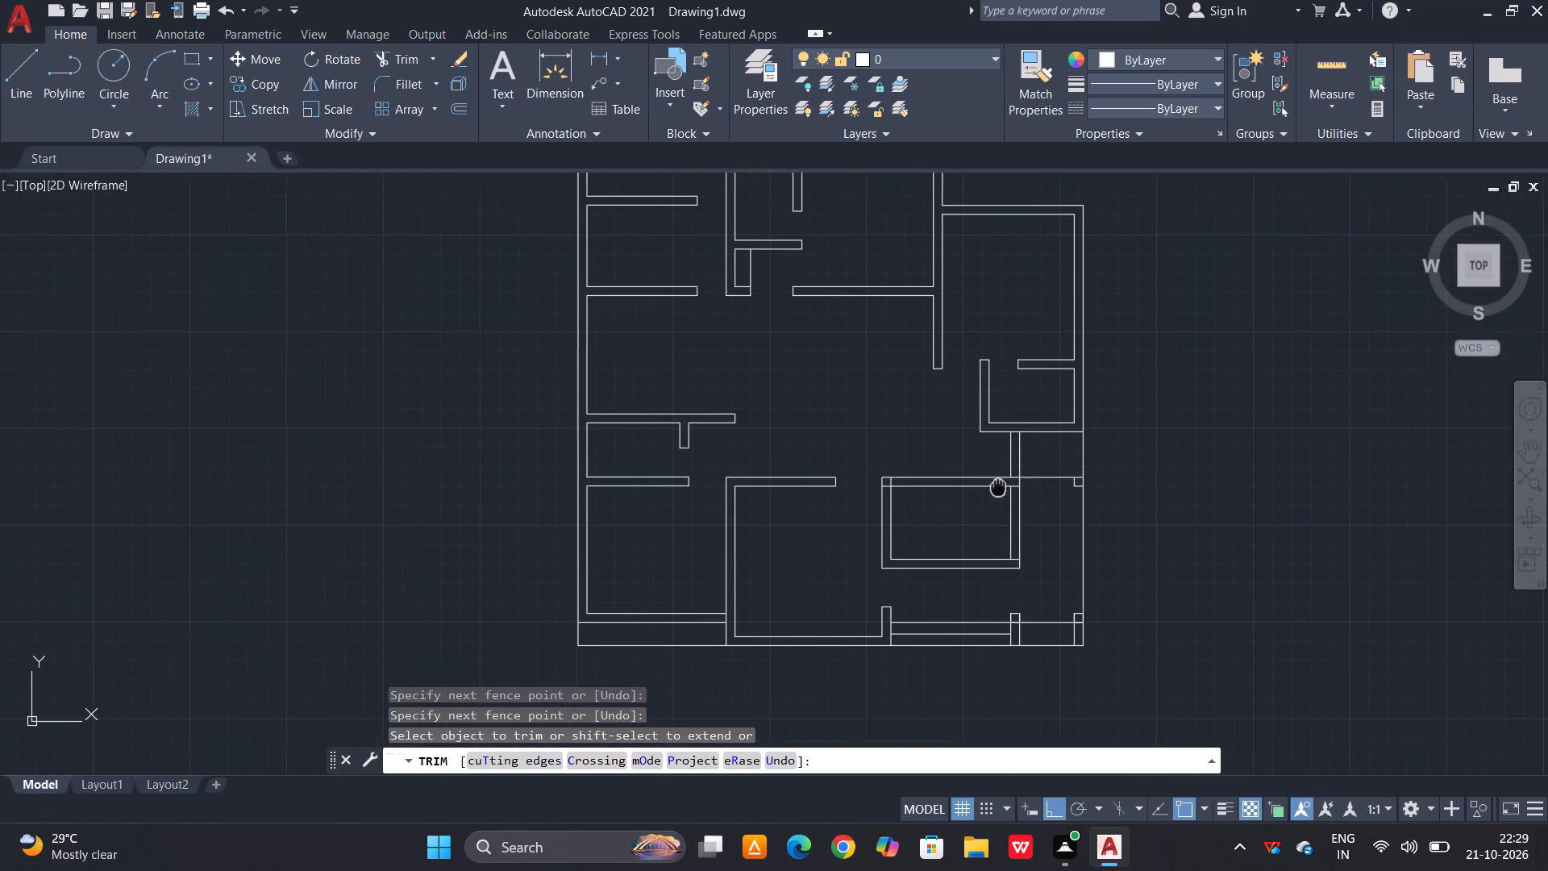
middle_drag(999, 481, 1013, 407)
key(Escape)
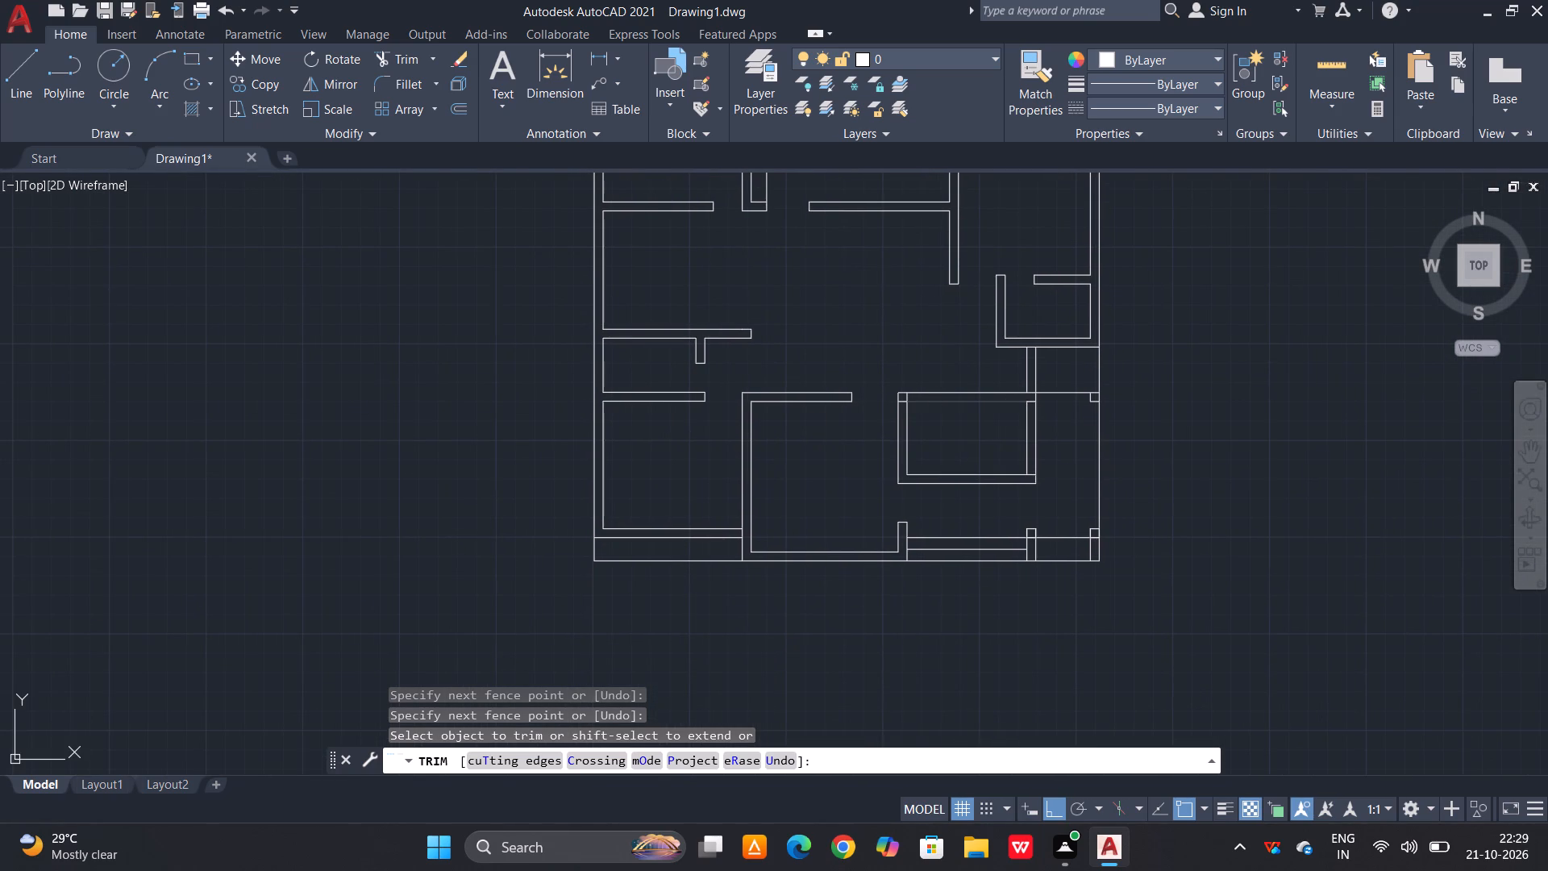
text(o)
key(space)
key(1)
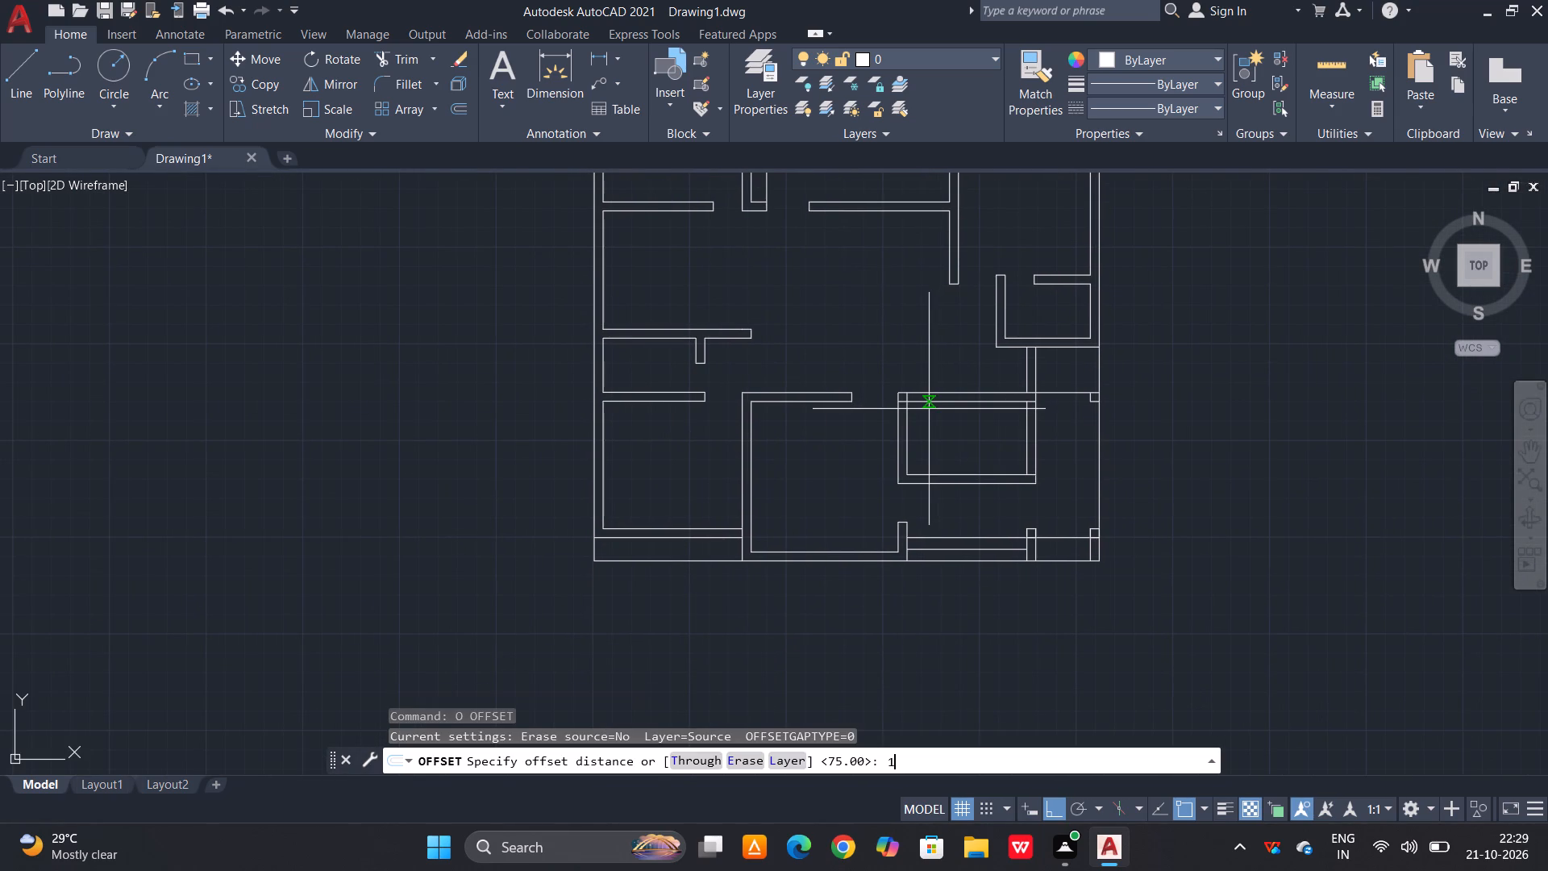
text(00)
key(space)
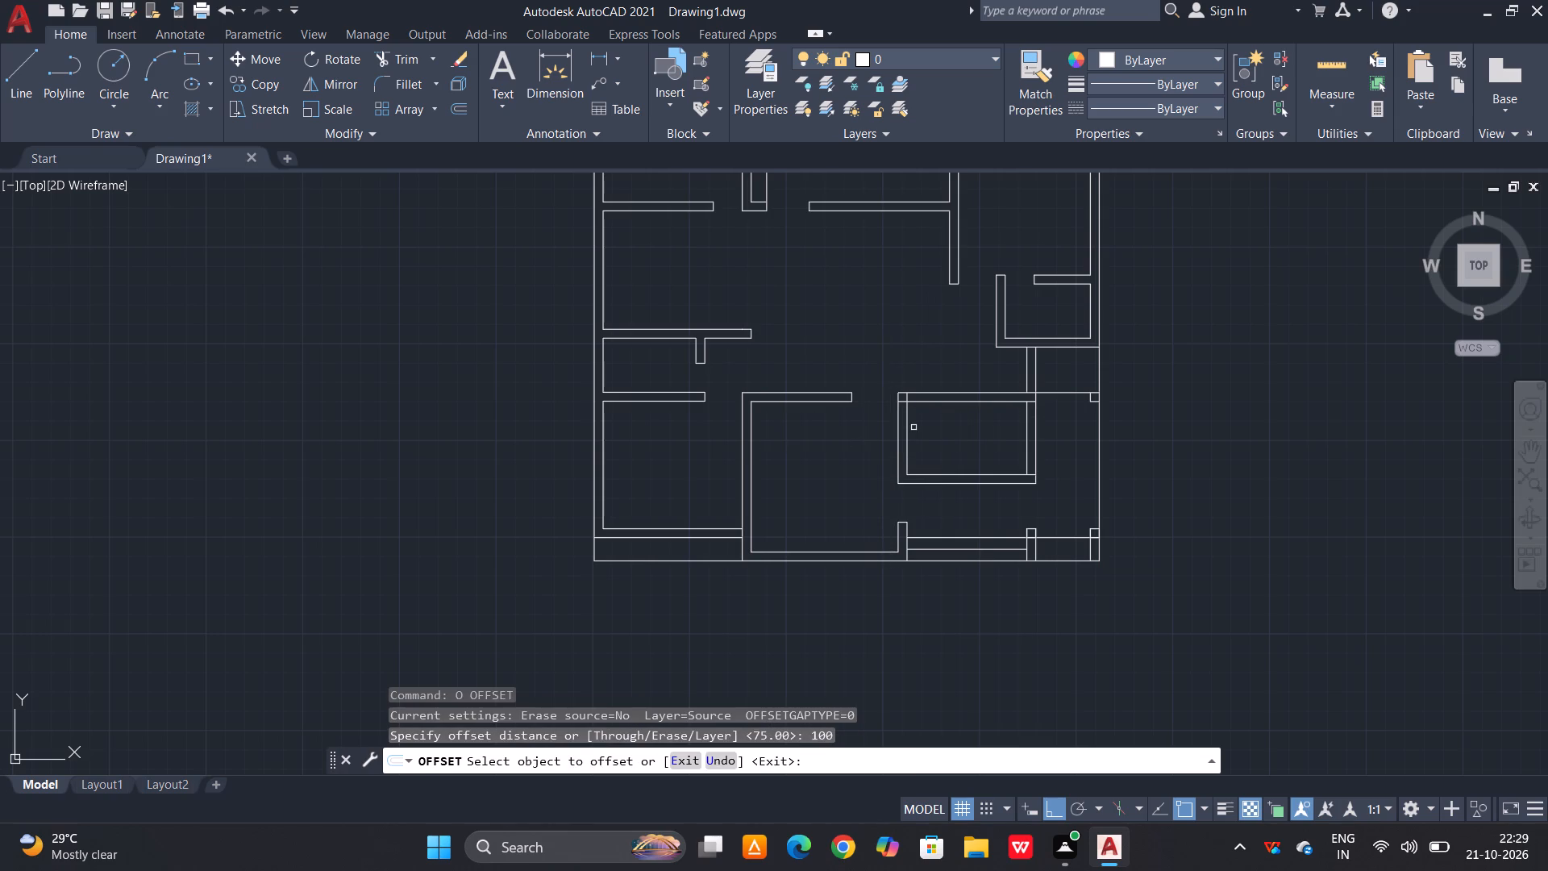
click(909, 423)
click(962, 410)
key(Escape)
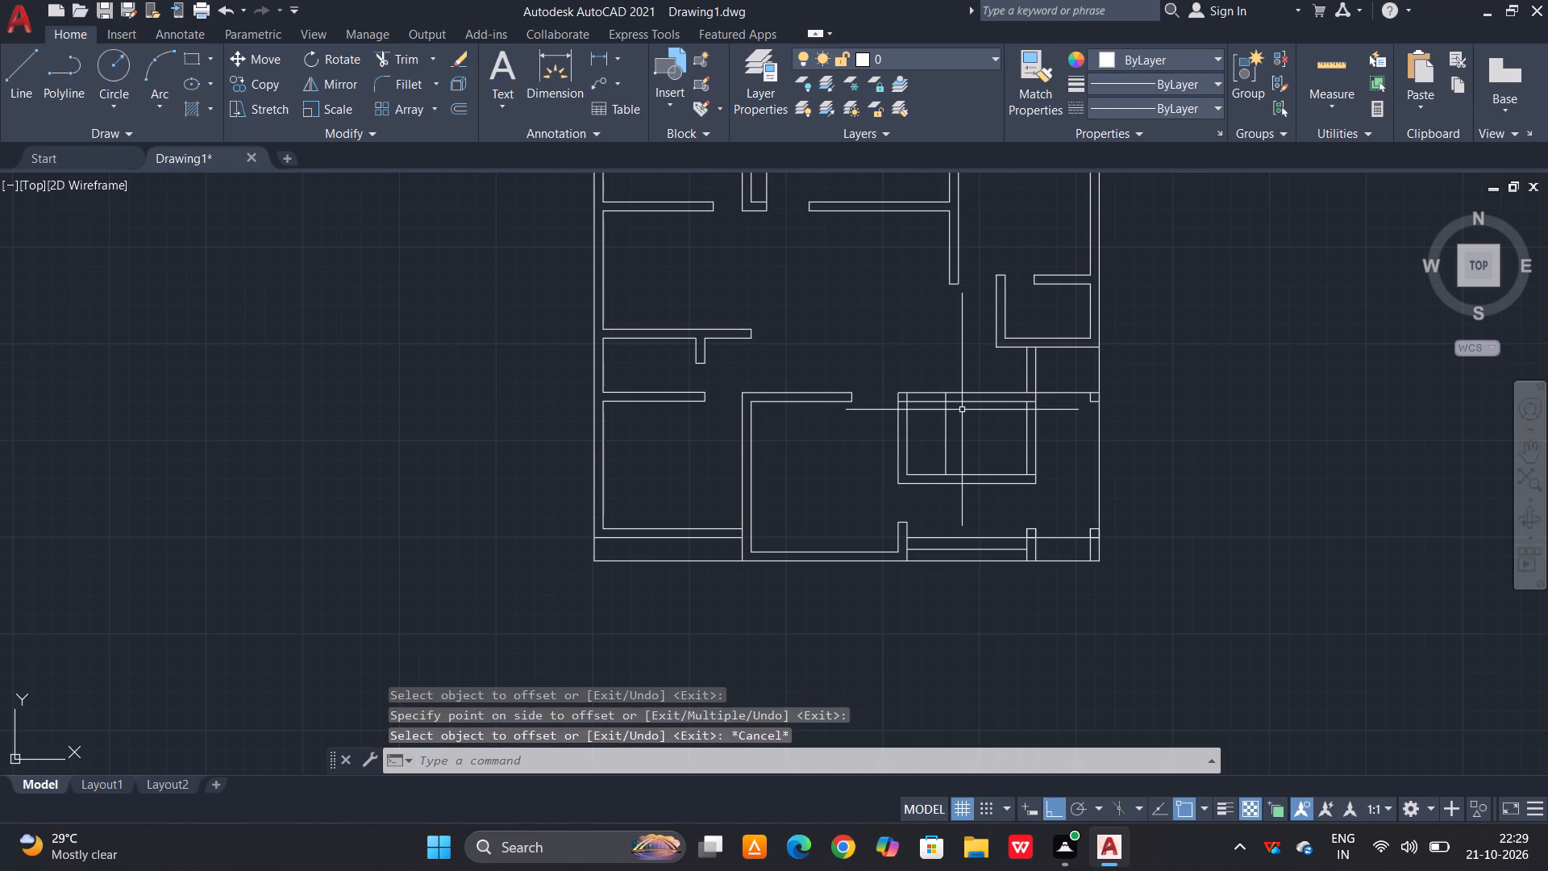
Trim the lower room's top wall between its left wall and the offset line to cut a door opening, removing the leftover guide line.
text(tr)
key(space)
key(space)
click(927, 381)
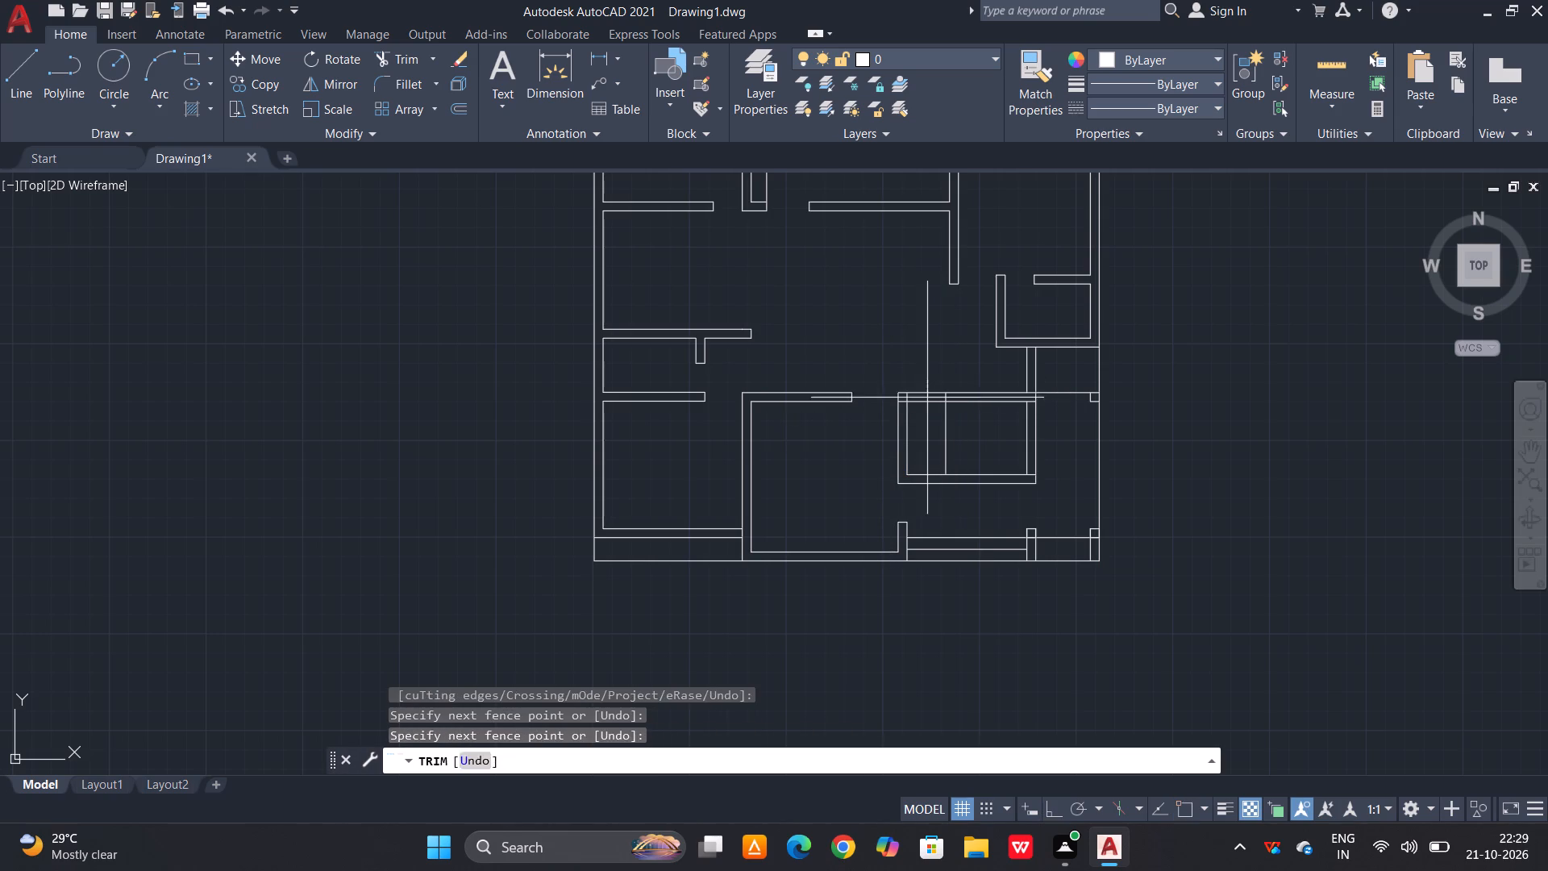
click(928, 410)
drag(934, 414, 949, 416)
click(949, 416)
Trim the leftover line across the top end of the lower room's left wall beside the door opening.
scroll(909, 409, up, 2)
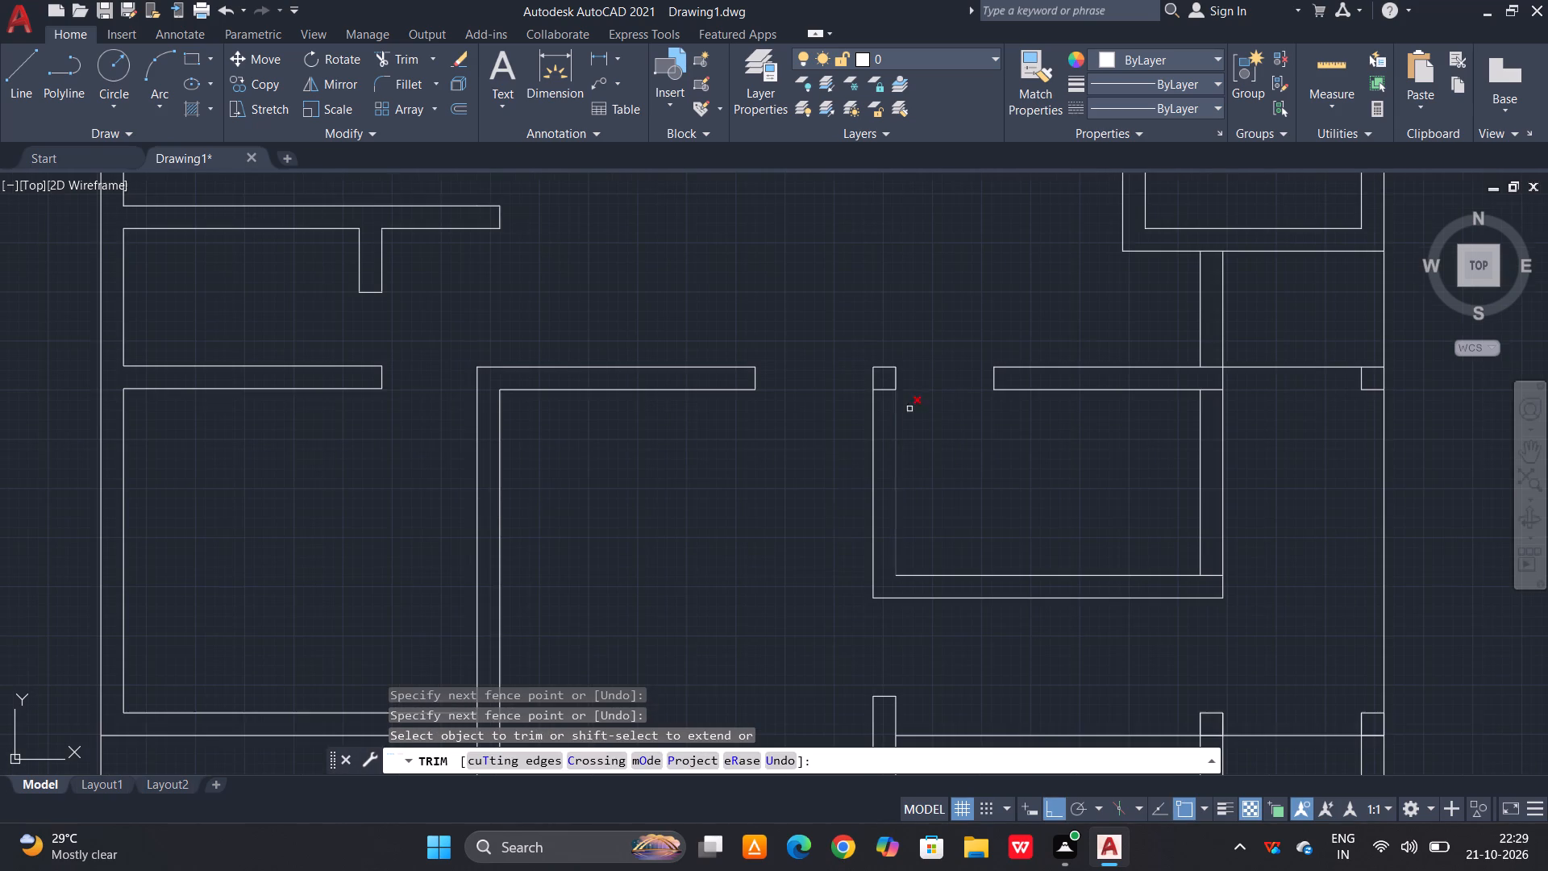
click(884, 386)
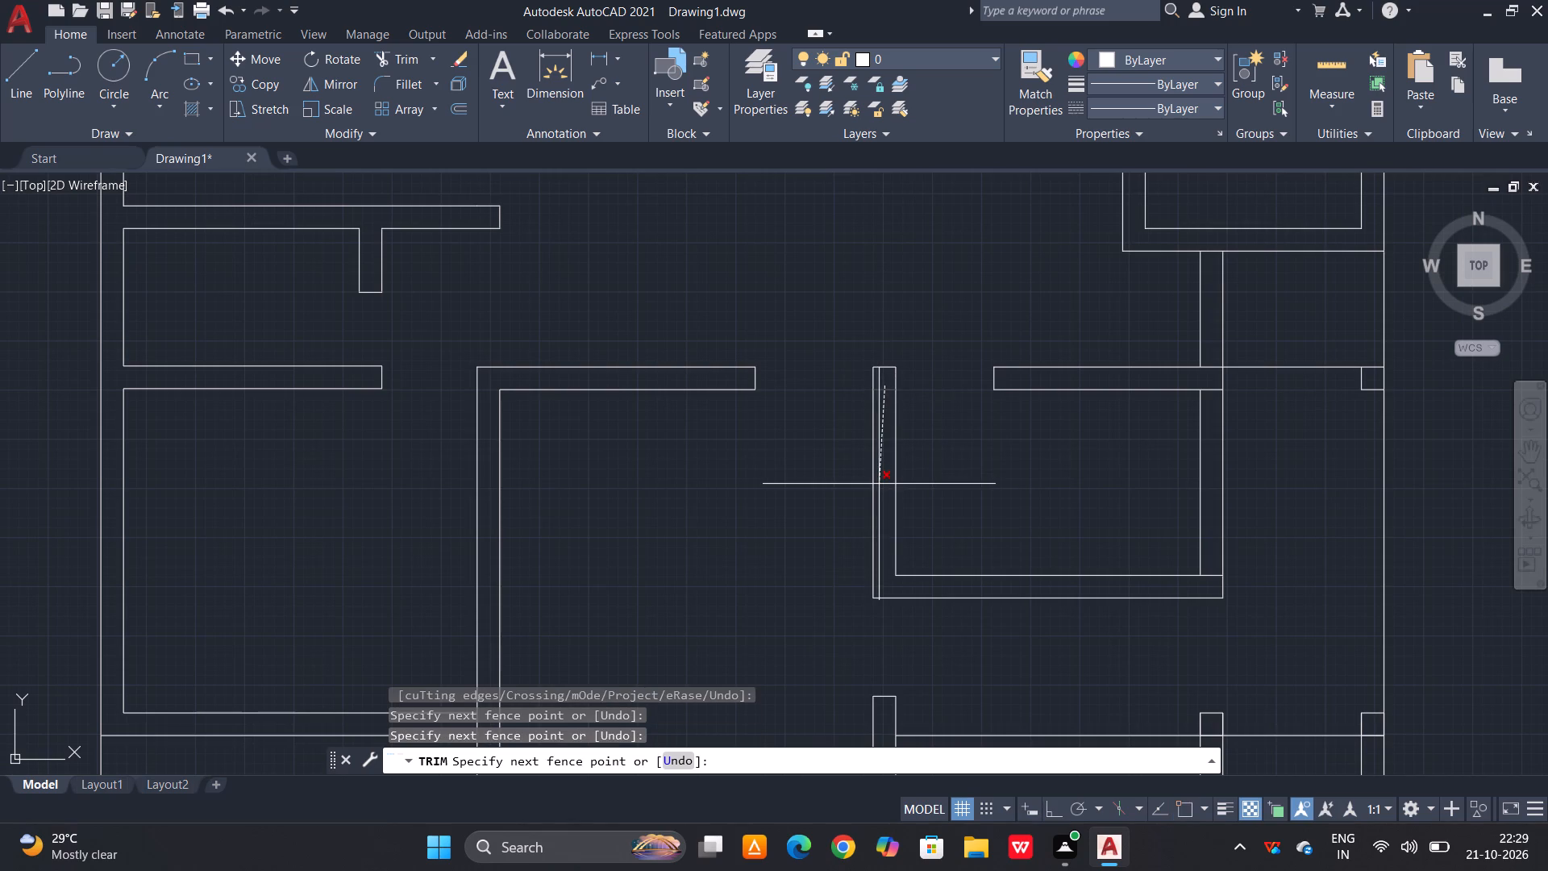
click(885, 449)
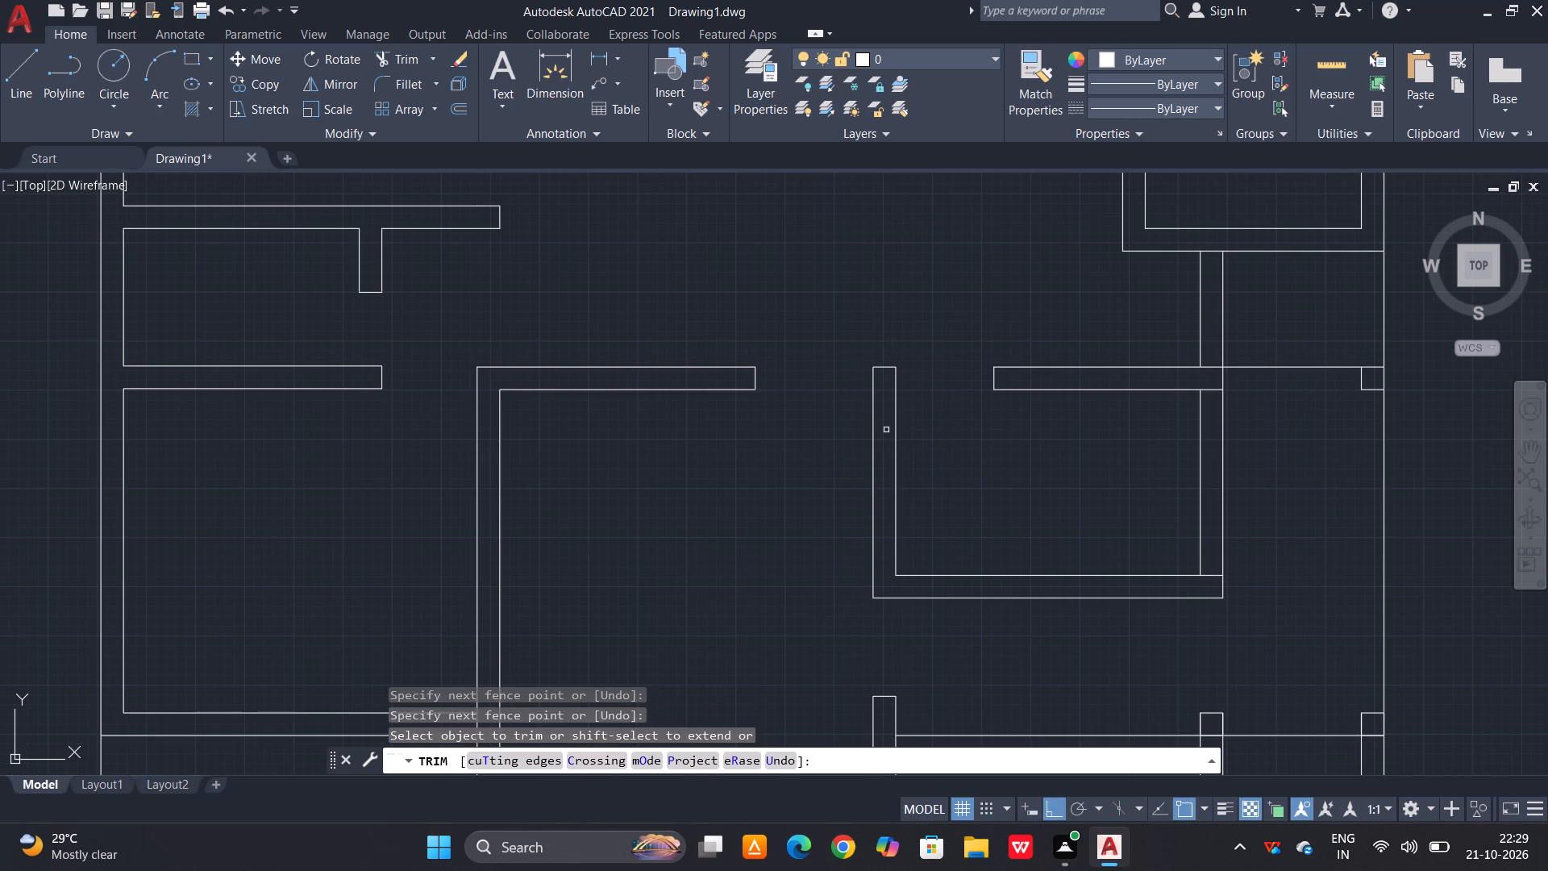
scroll(893, 402, down, 3)
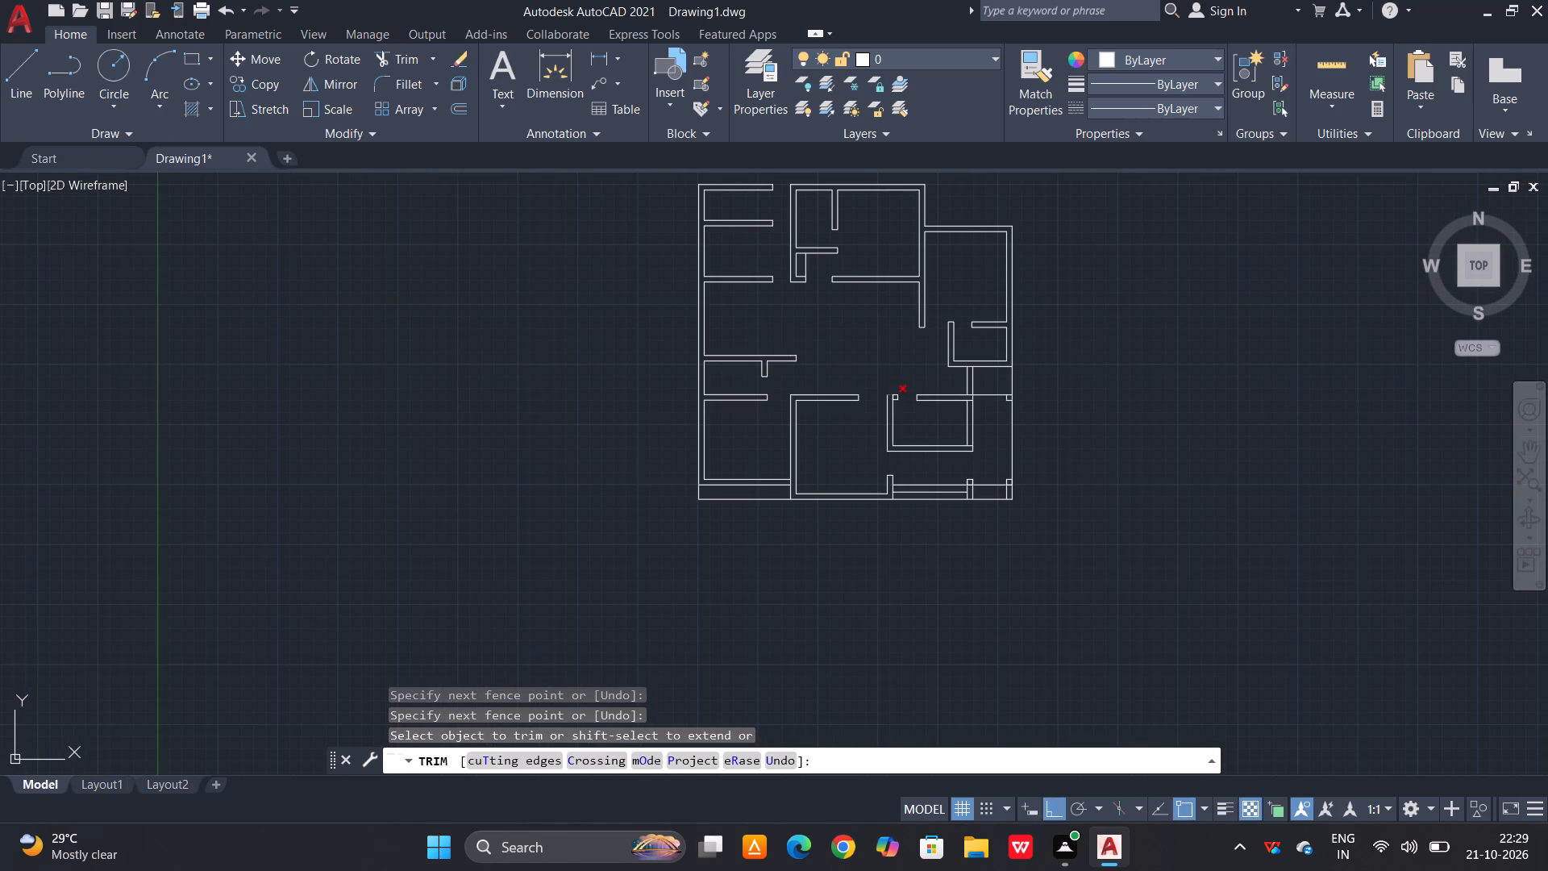
key(Escape)
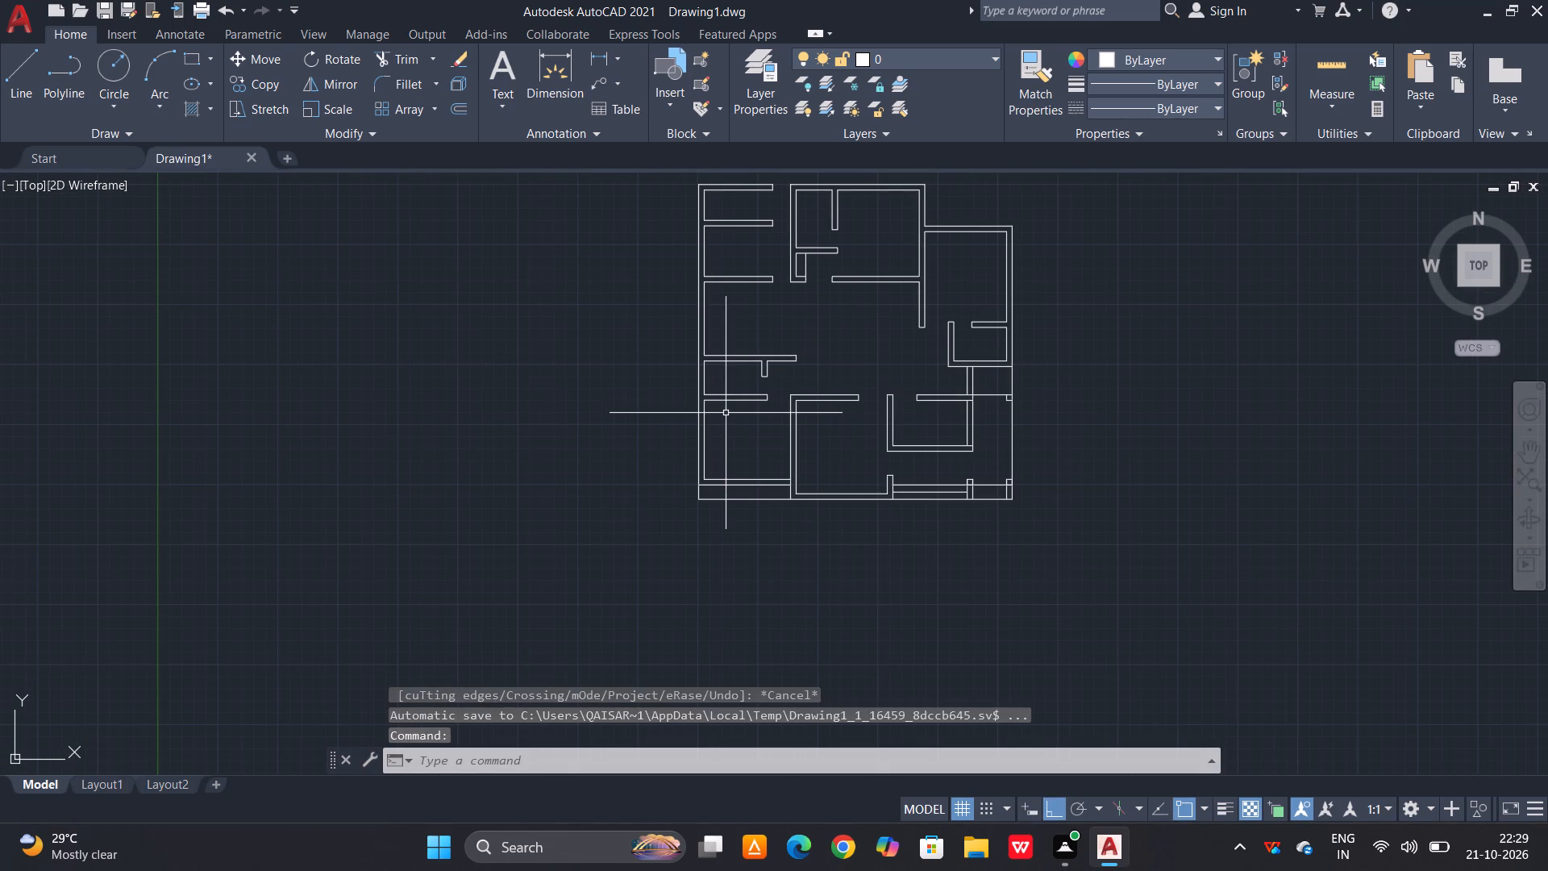
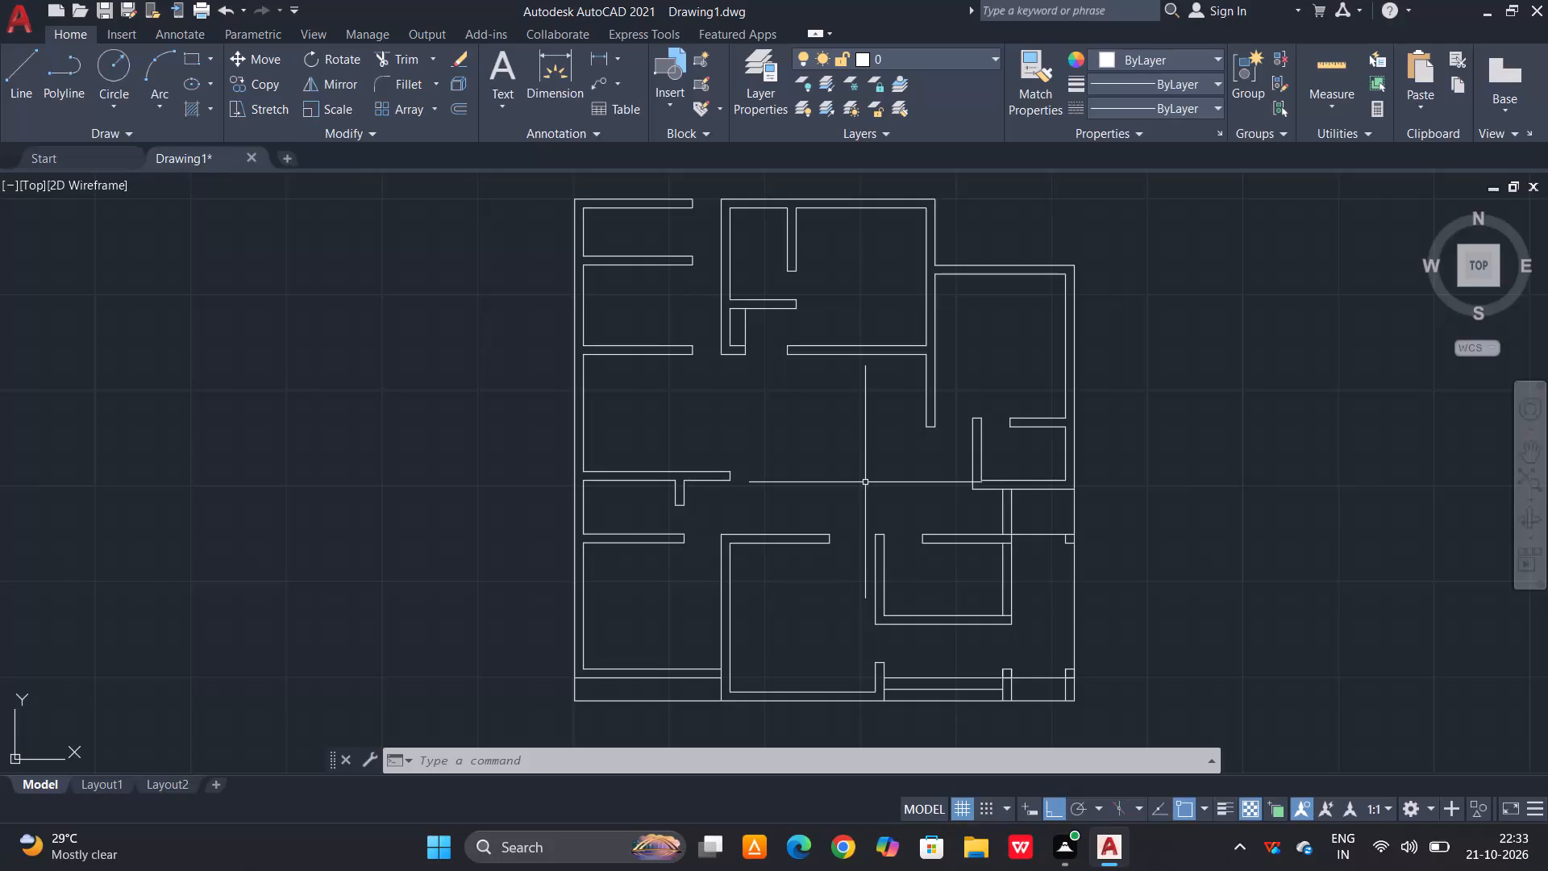
Extend the inner wall lines at the plan's upper-left corner to the outer top and left wall lines.
scroll(865, 481, down, 1)
middle_drag(820, 427, 826, 480)
scroll(762, 399, up, 1)
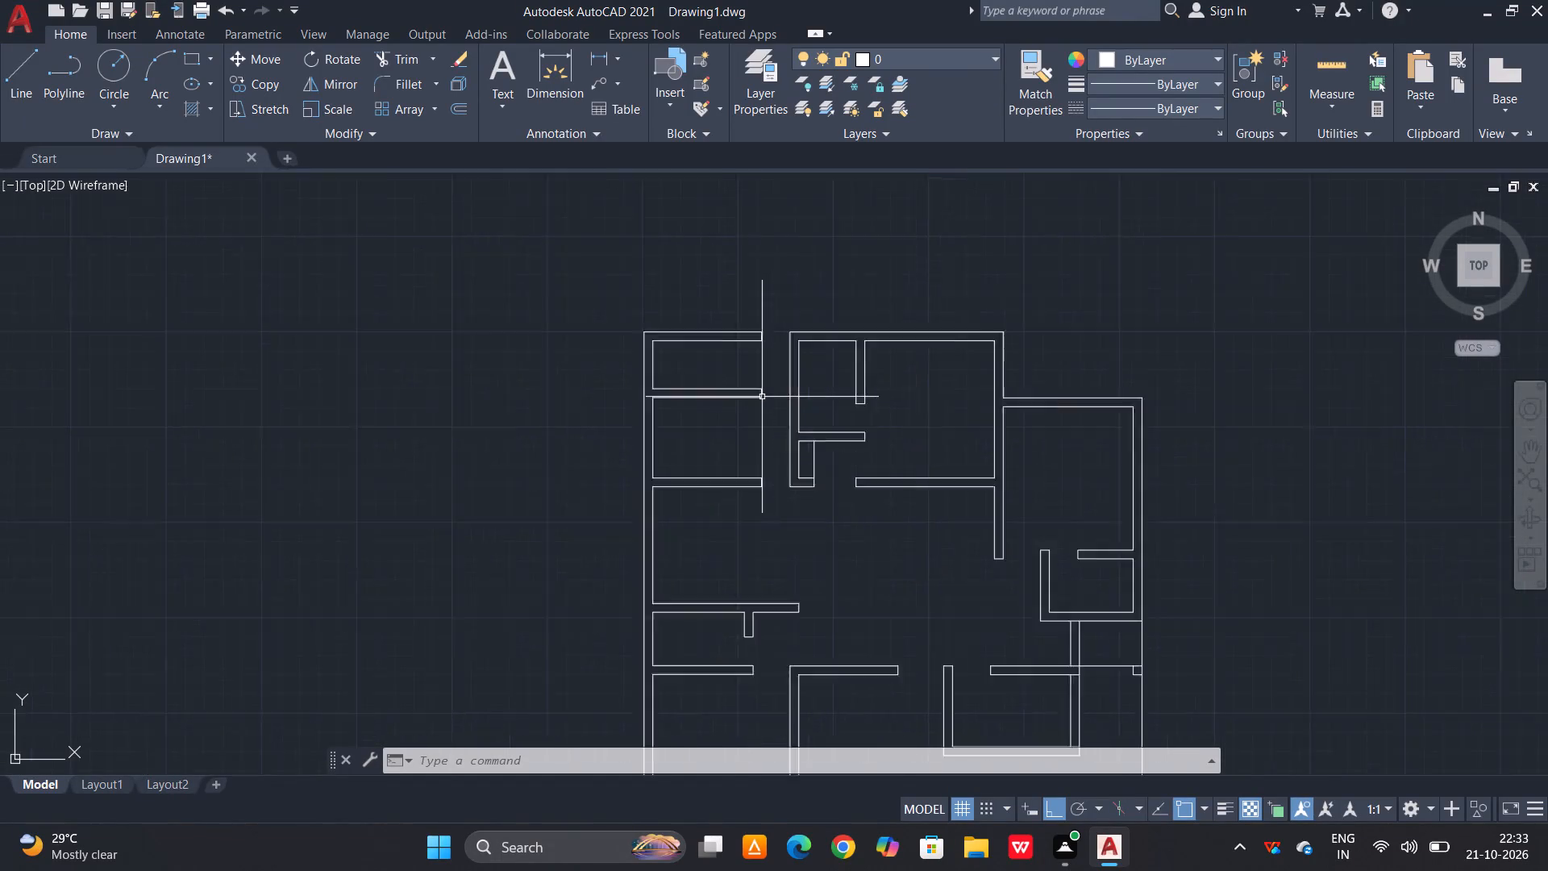
scroll(762, 397, up, 1)
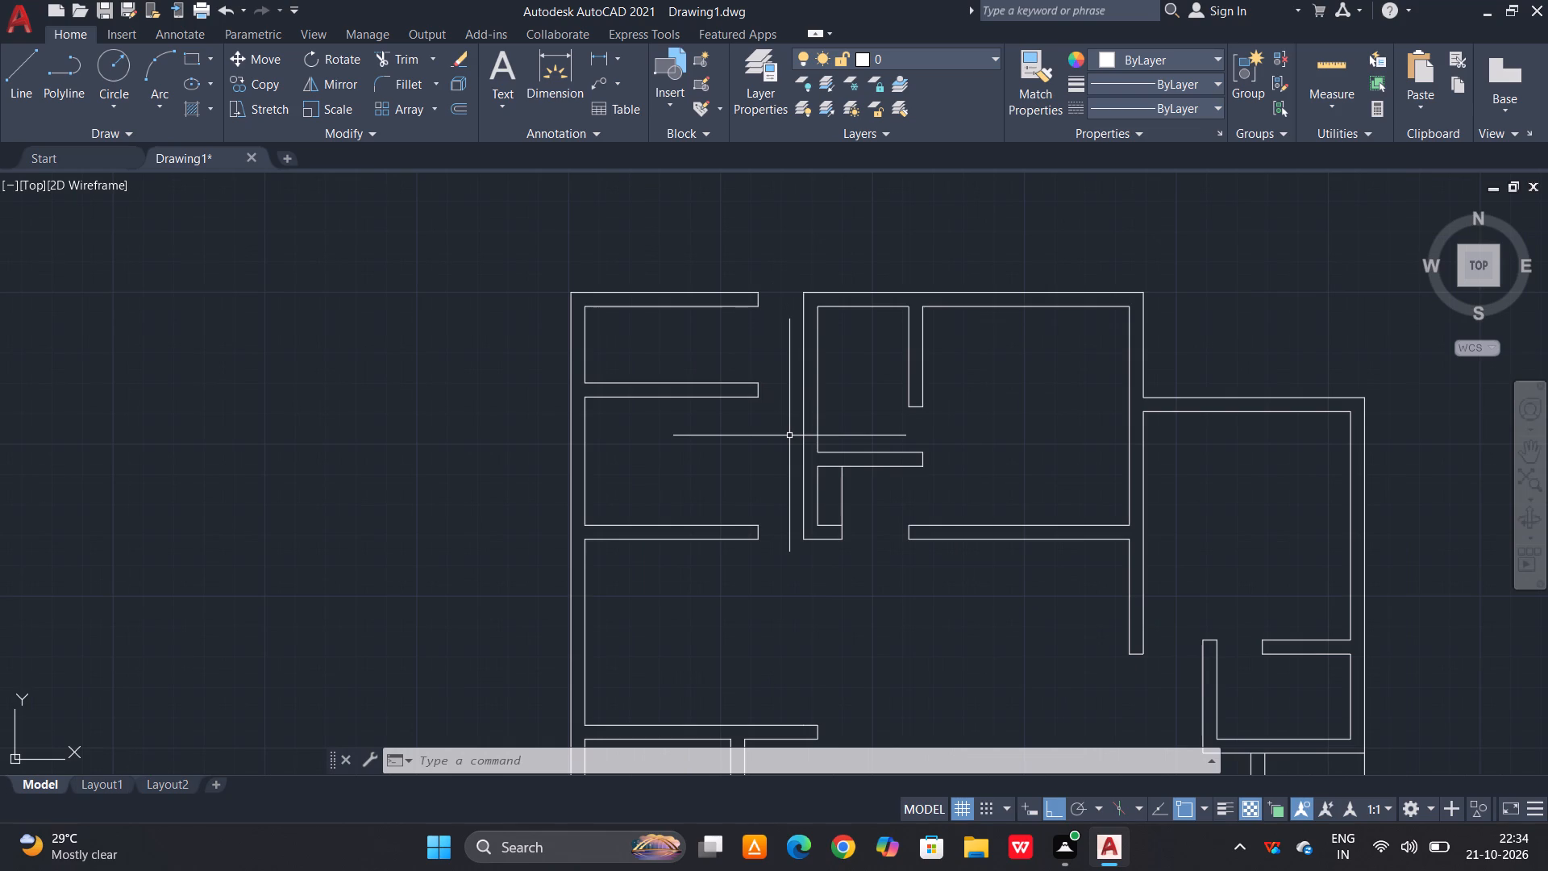
scroll(579, 296, up, 2)
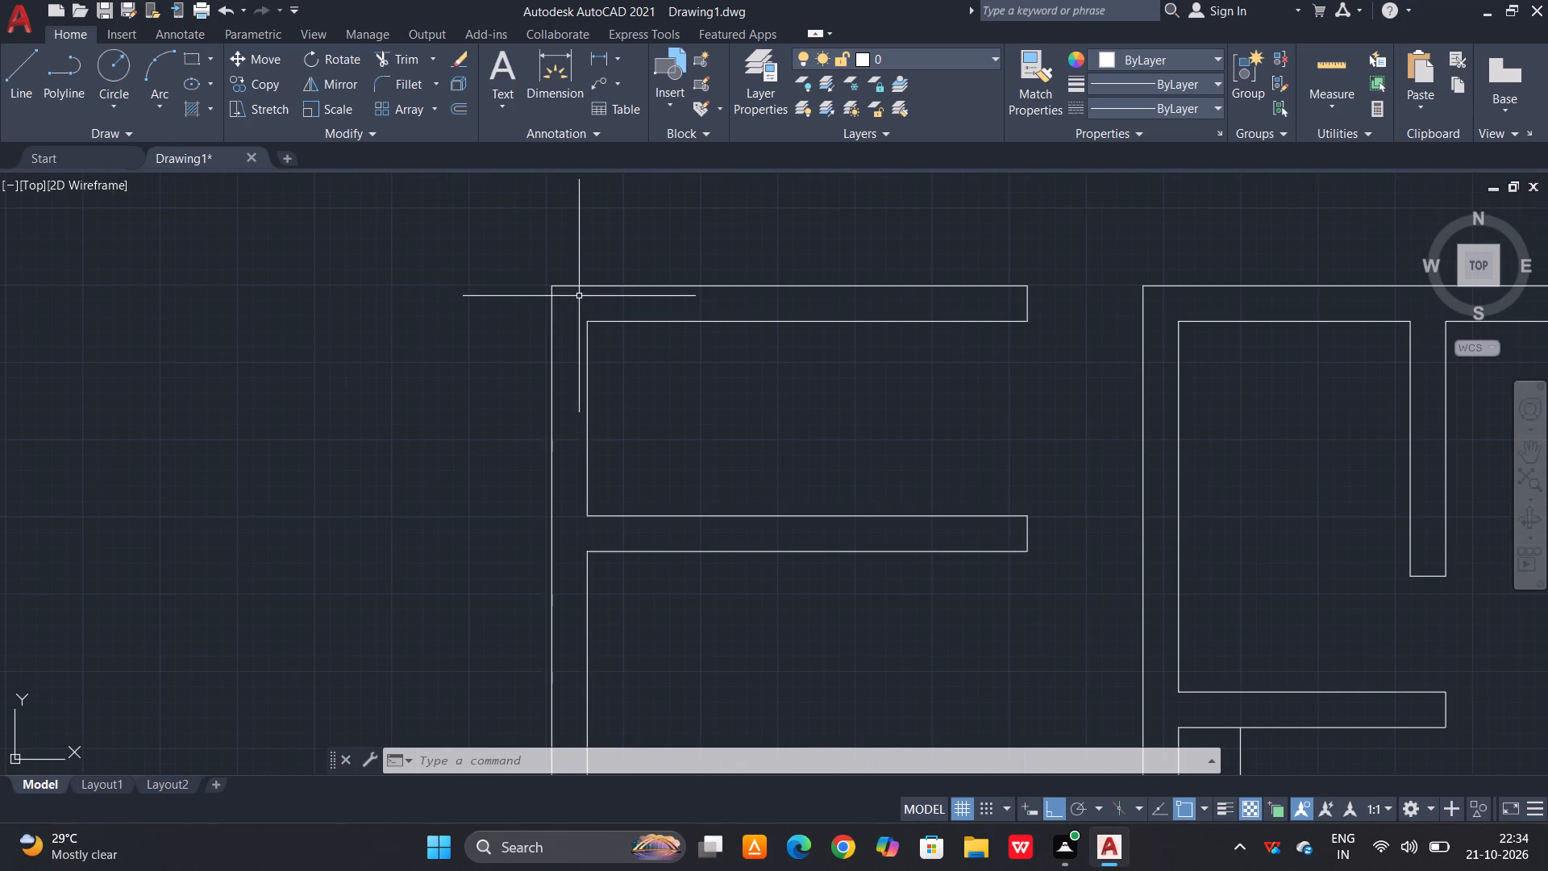
text(ex)
key(space)
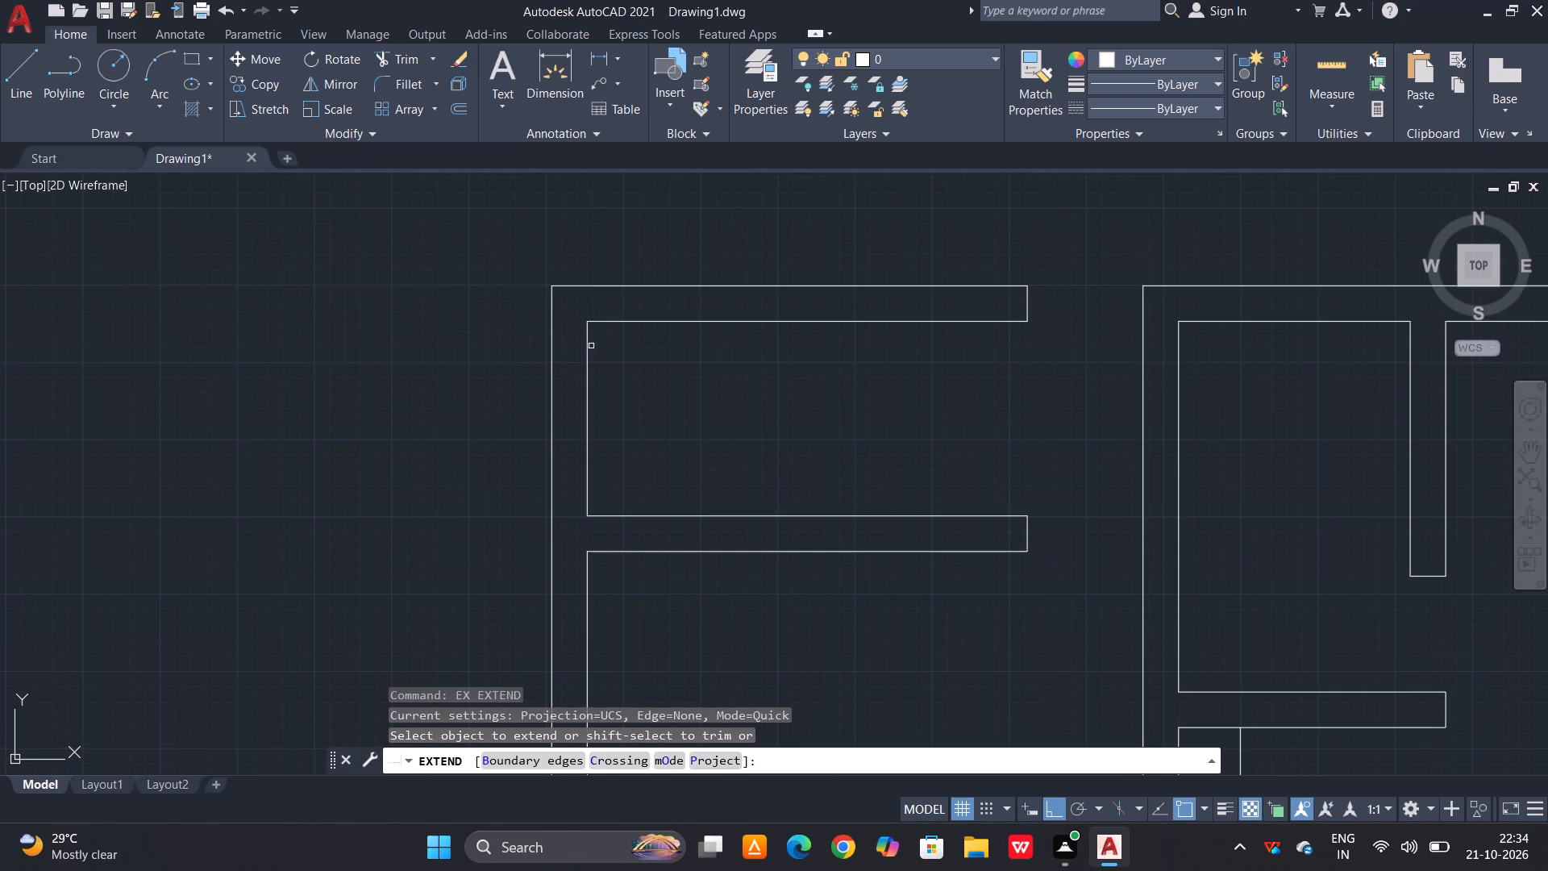
click(588, 339)
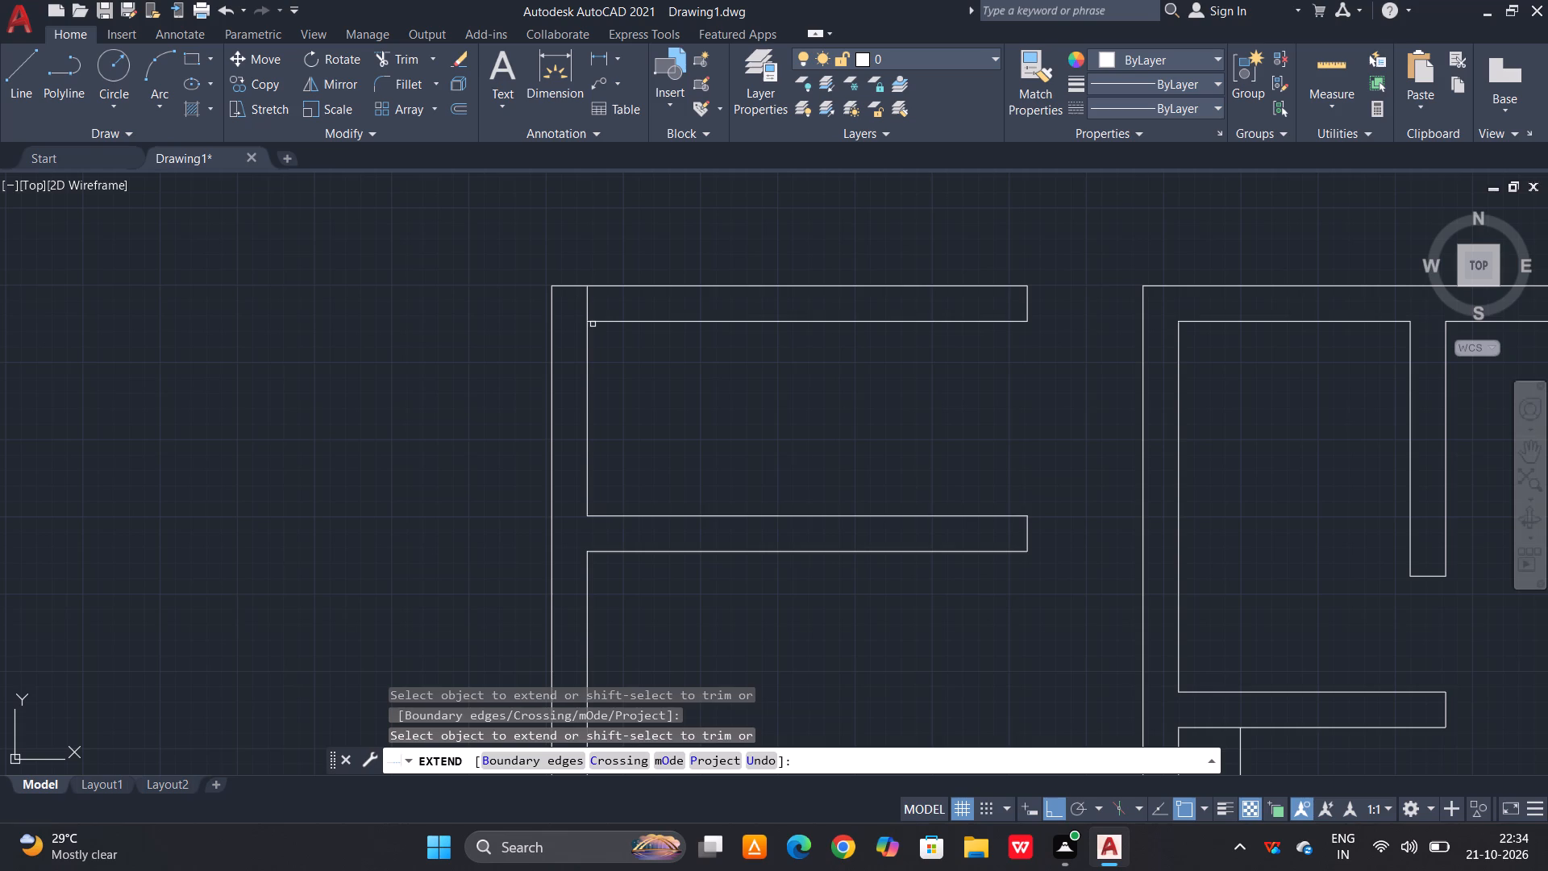
click(597, 322)
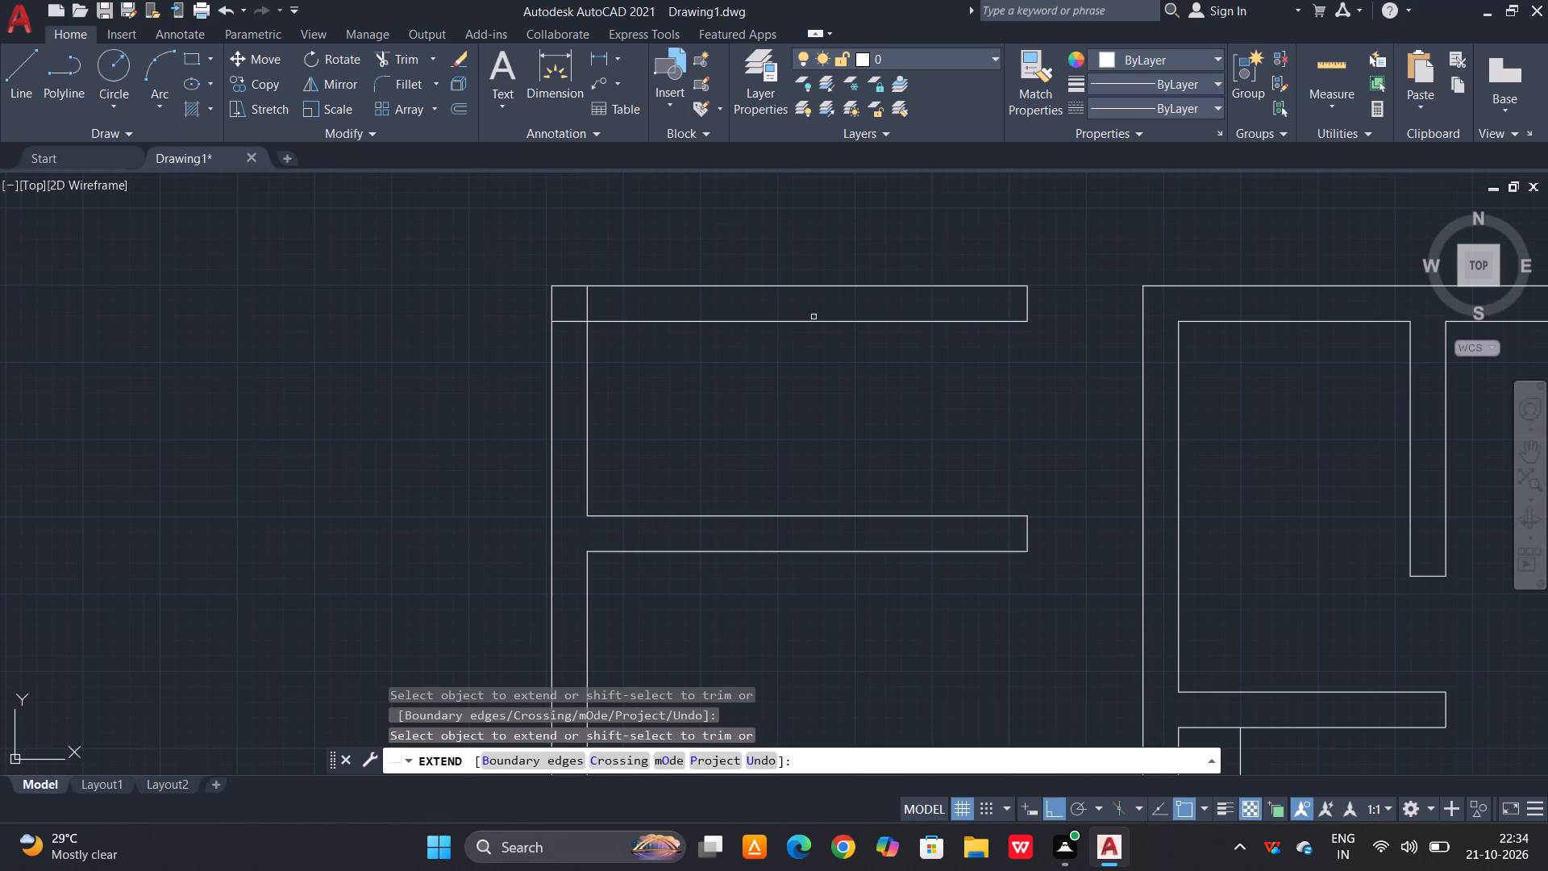
key(Escape)
Draw a line along the middle of the upper-left room's top wall, from its open end to the left wall's inner line.
key(l)
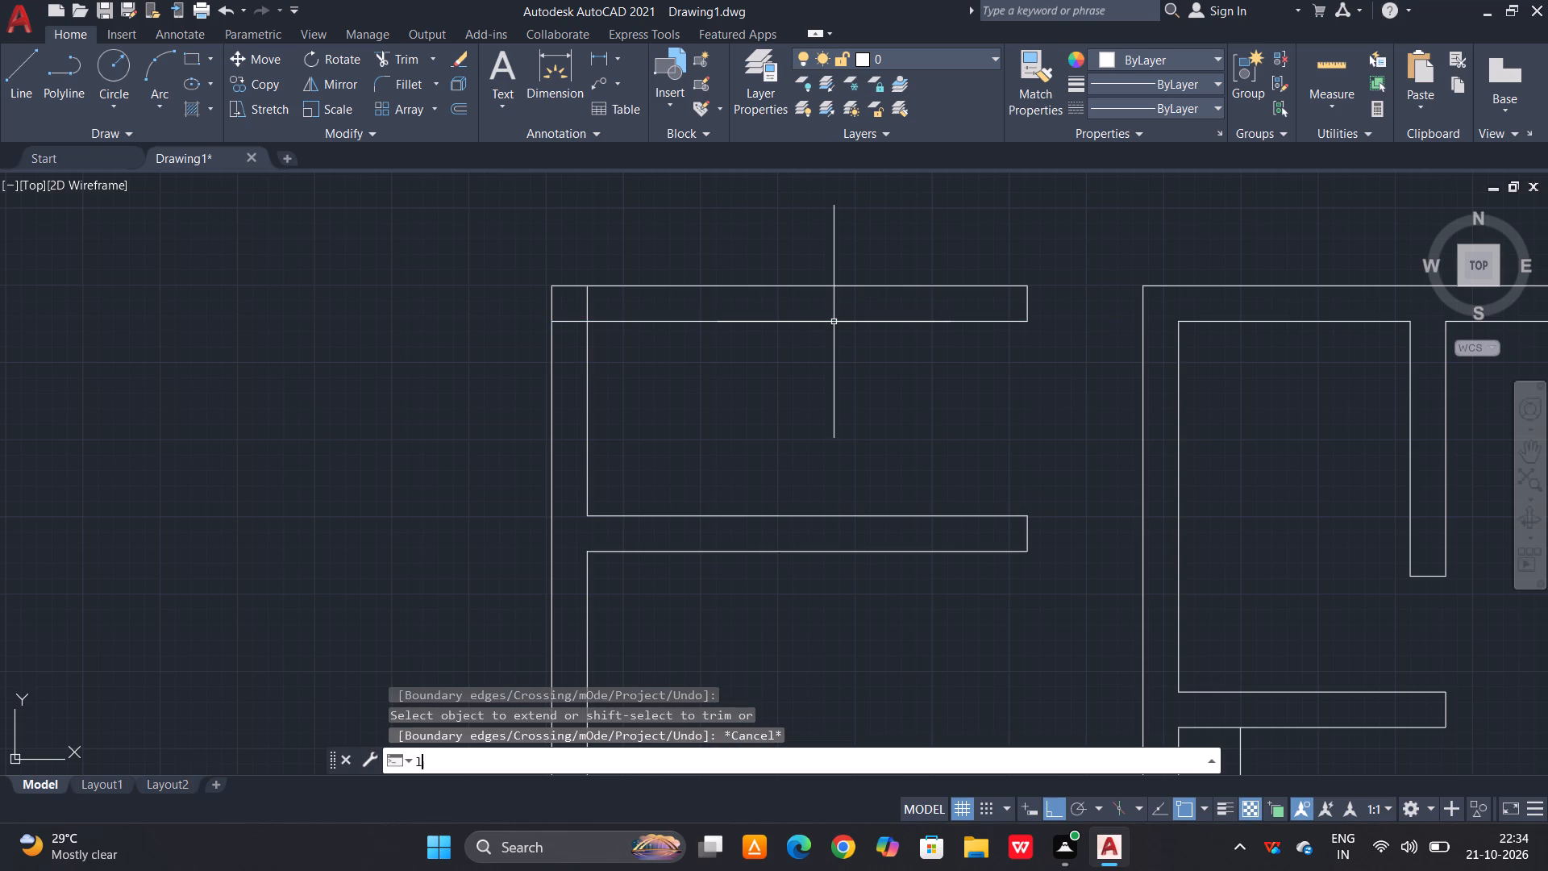
key(space)
click(1025, 303)
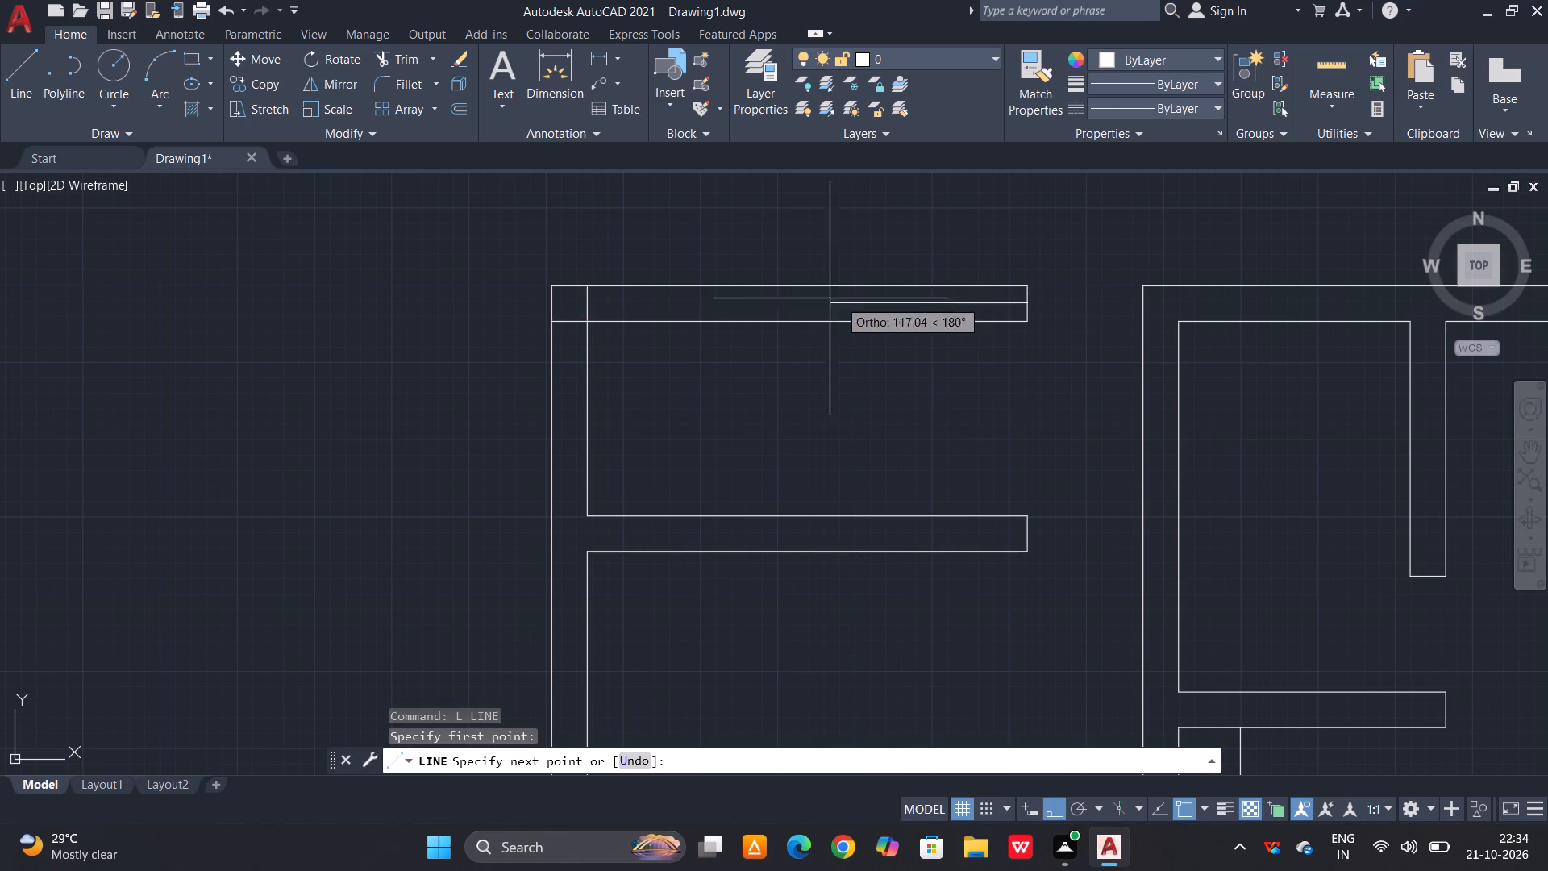
click(590, 302)
key(space)
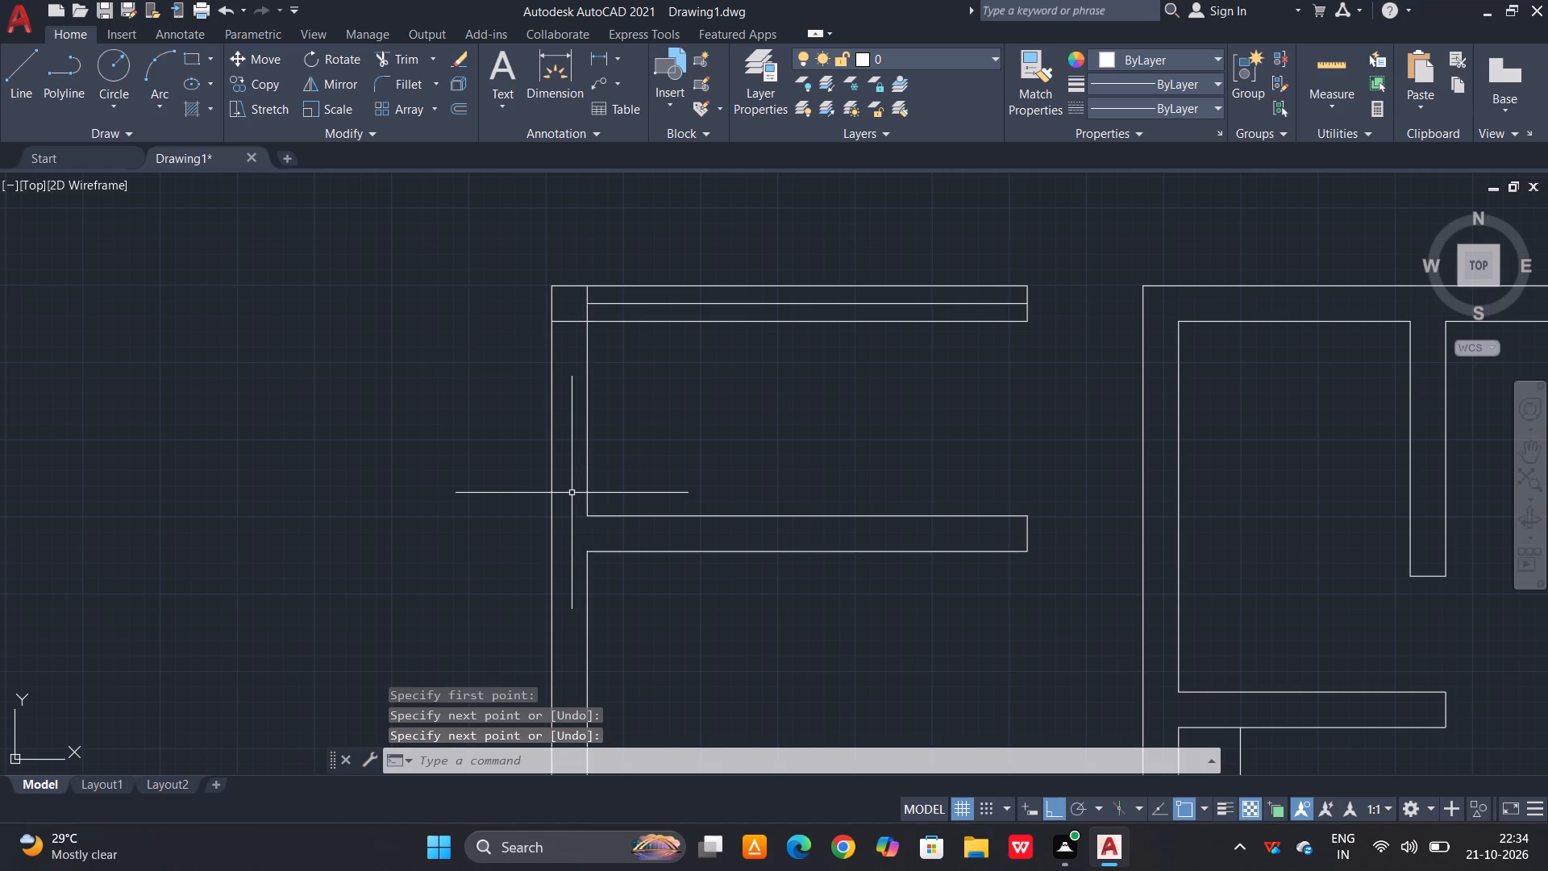
key(Escape)
Extend both lines of the second horizontal wall from the top across the left wall to its outer line.
text(ex)
key(space)
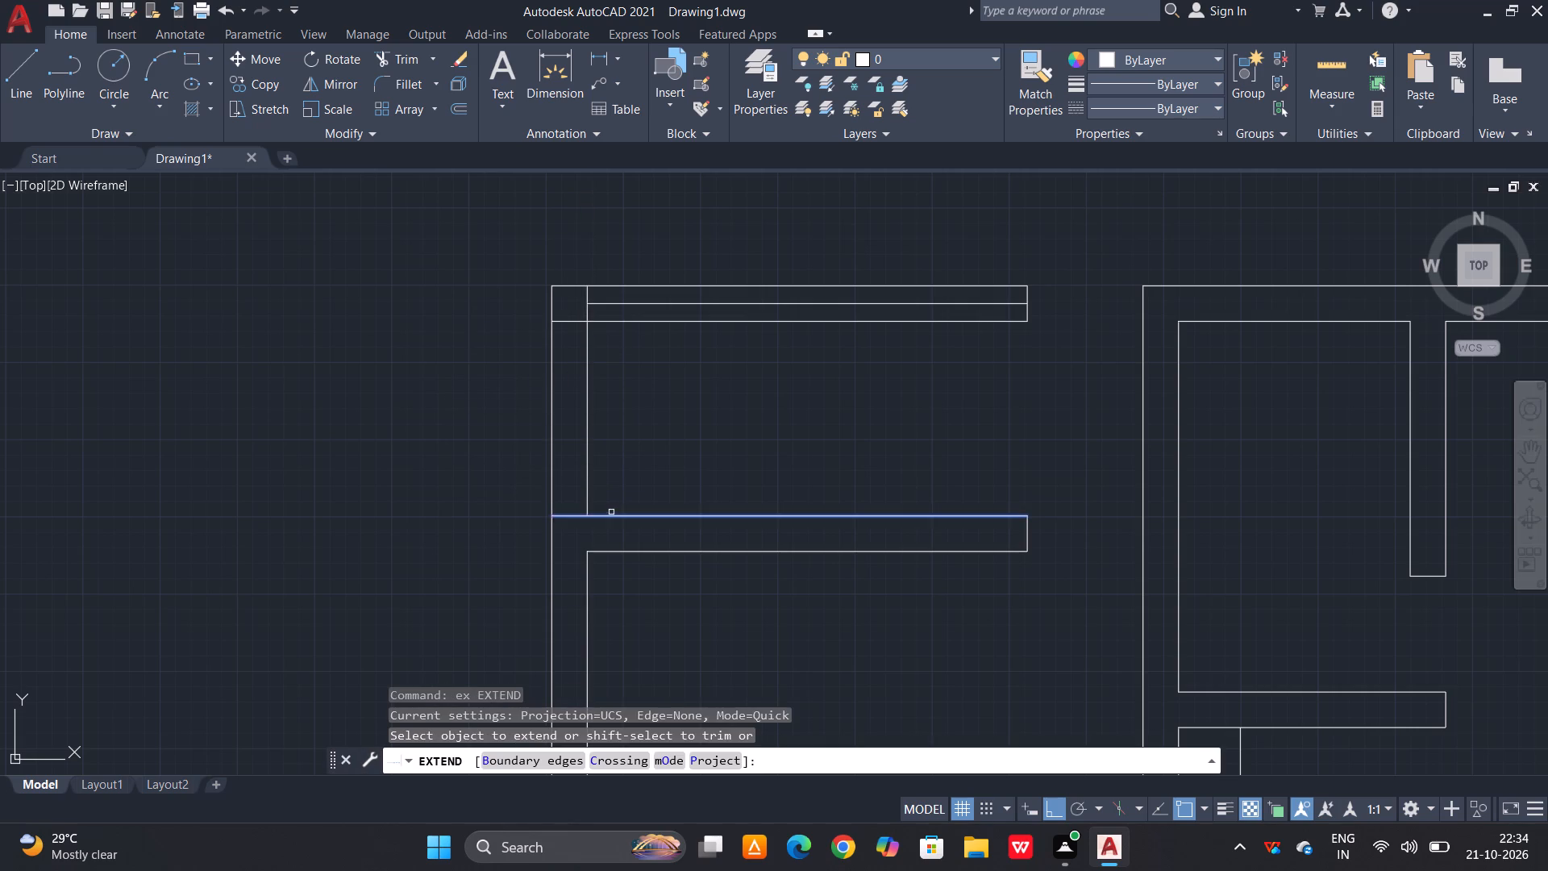
click(611, 512)
click(610, 523)
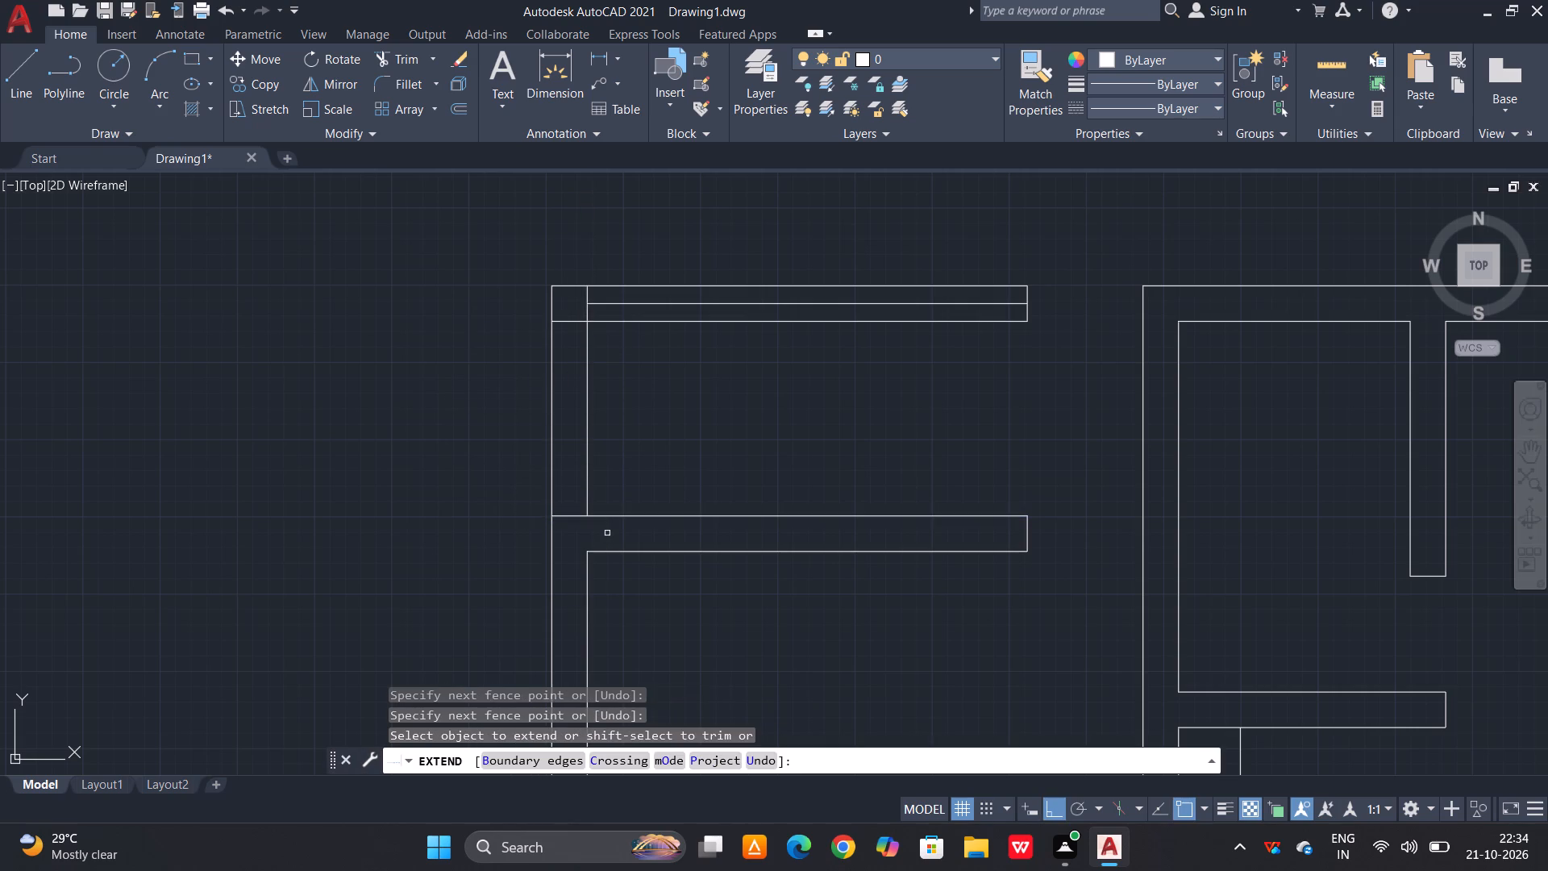
click(604, 550)
key(Escape)
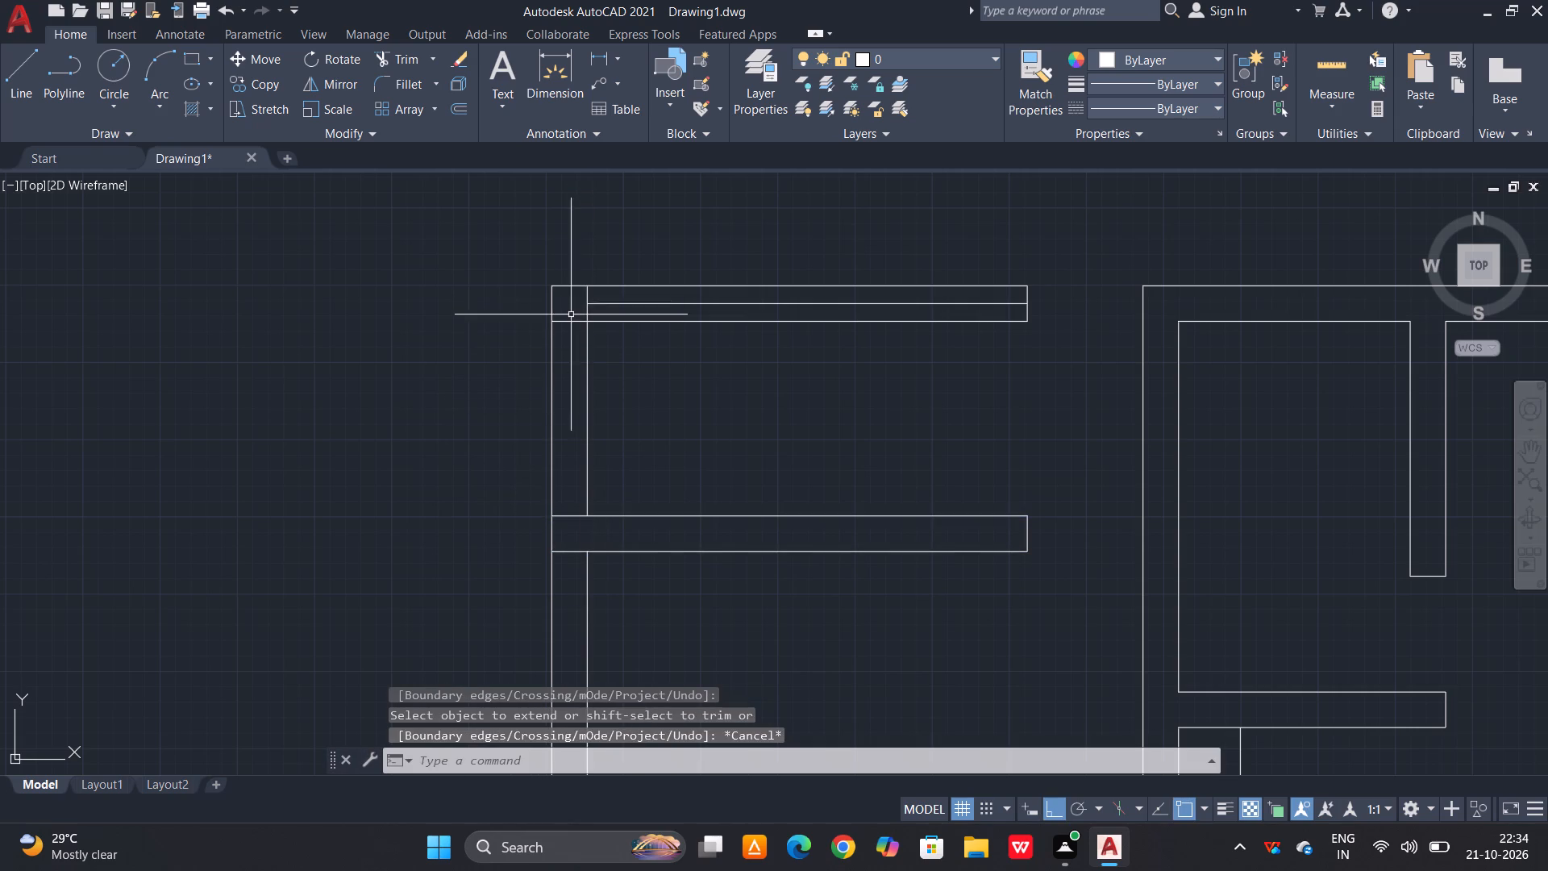
Trim the line crossing the left wall at the upper-left corner and redraw it as a separate short line.
text(tr)
key(space)
click(566, 322)
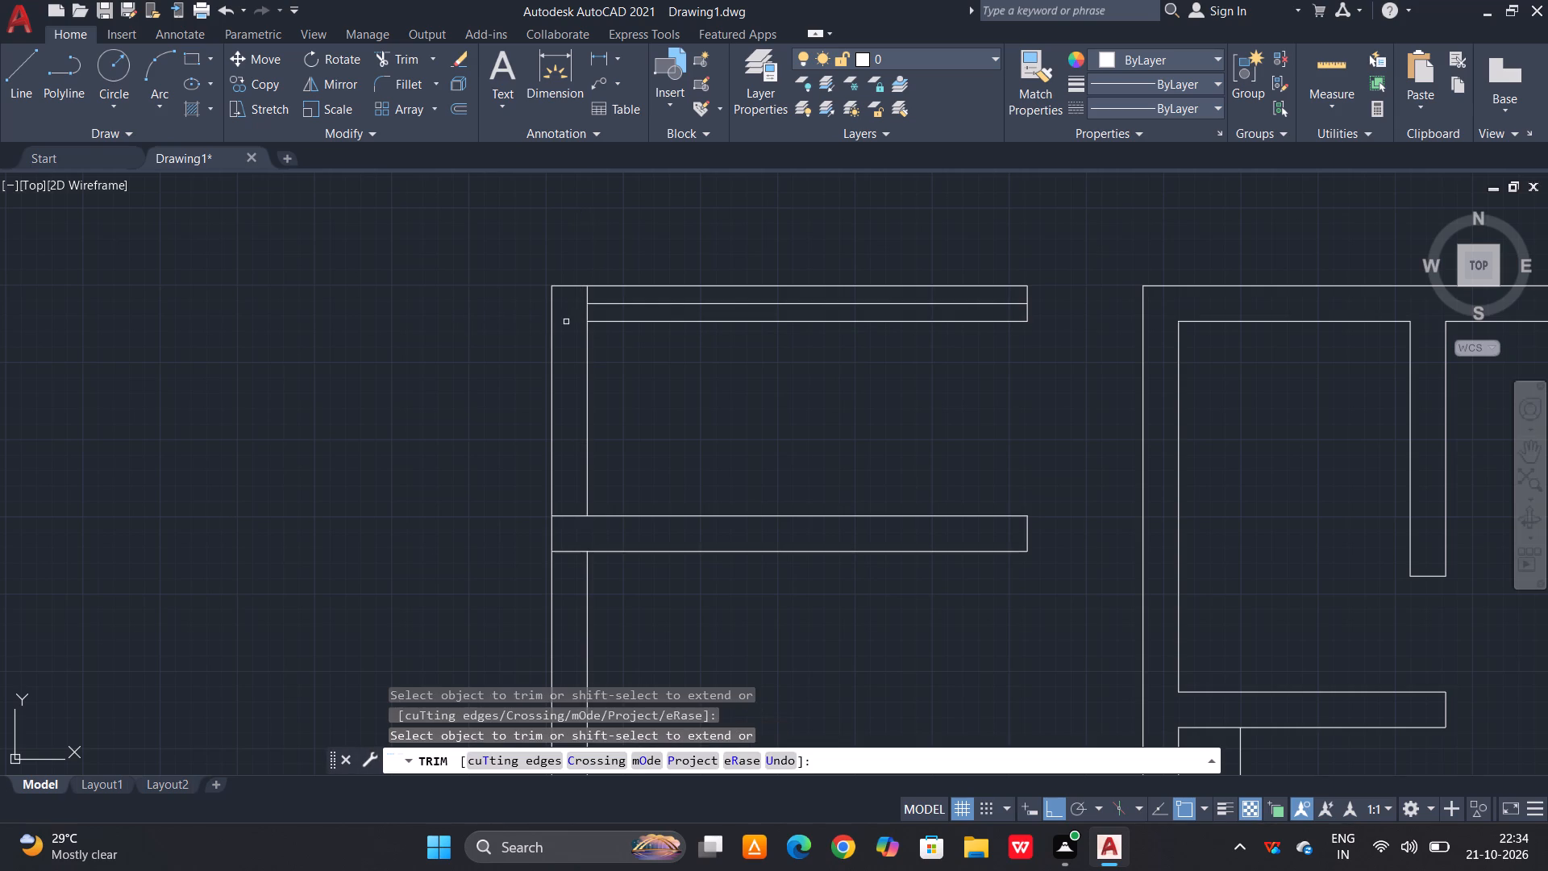
key(Escape)
key(Escape)
key(l)
key(space)
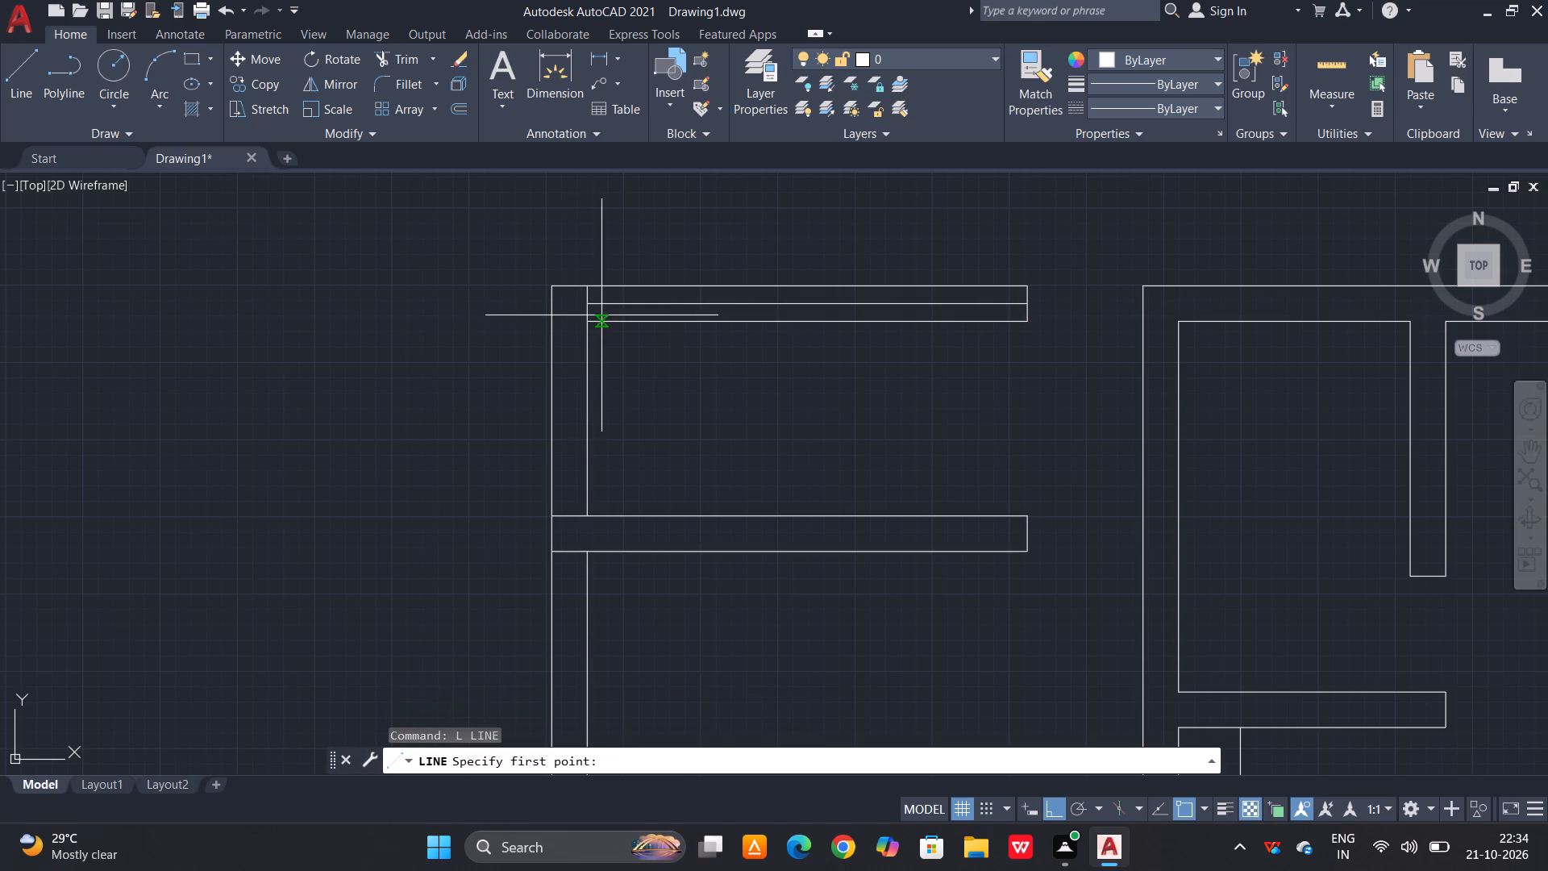
click(593, 323)
click(553, 324)
key(space)
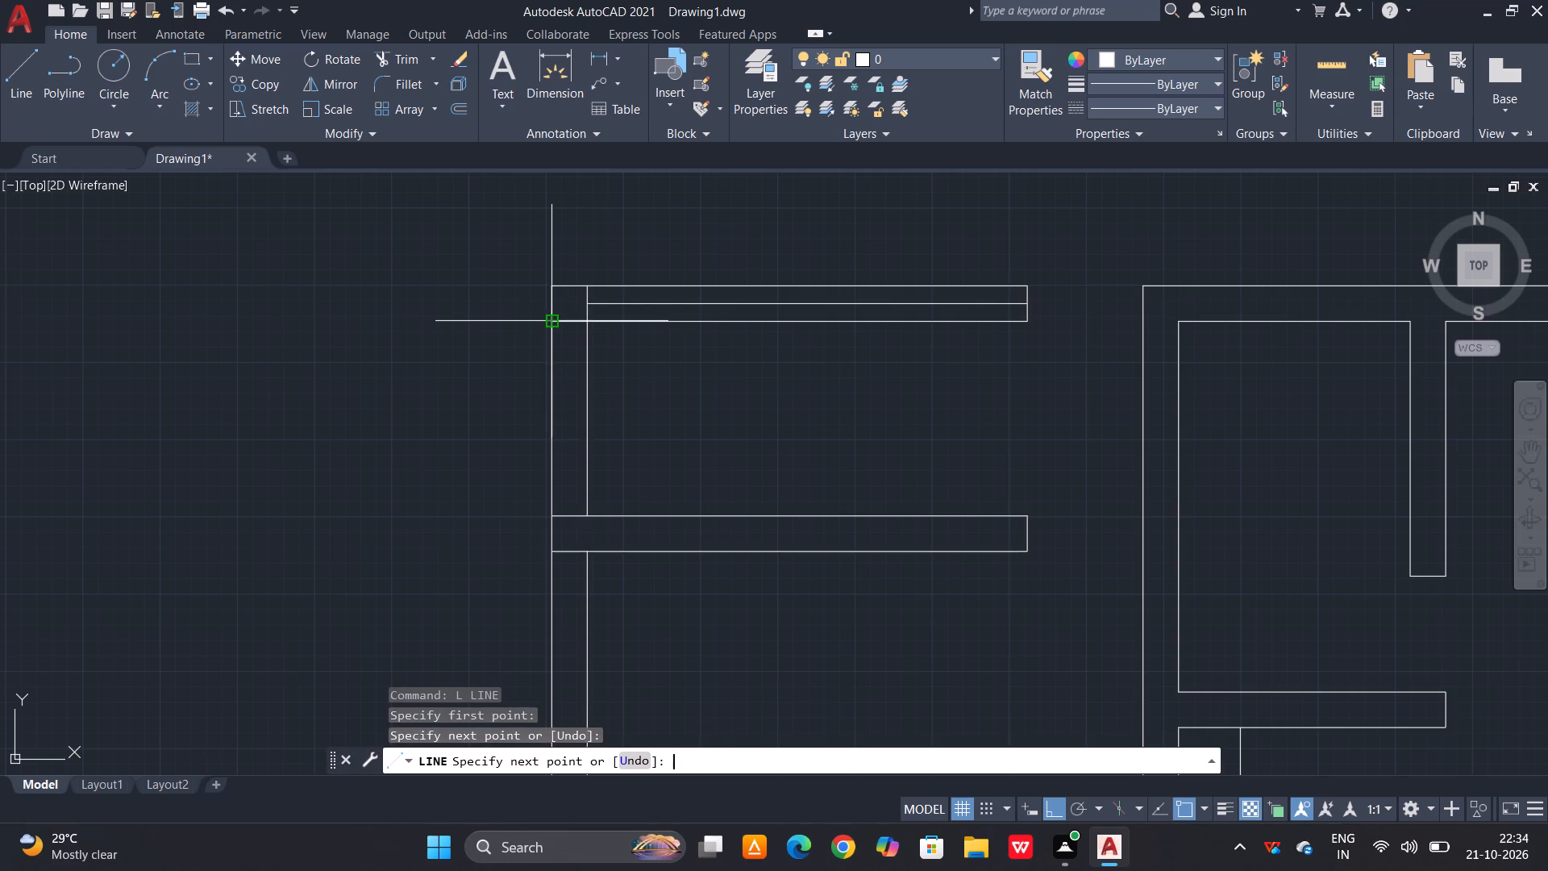
key(Escape)
Draw a centre line inside the left wall from the upper-left corner's cross line down to the second horizontal wall.
key(l)
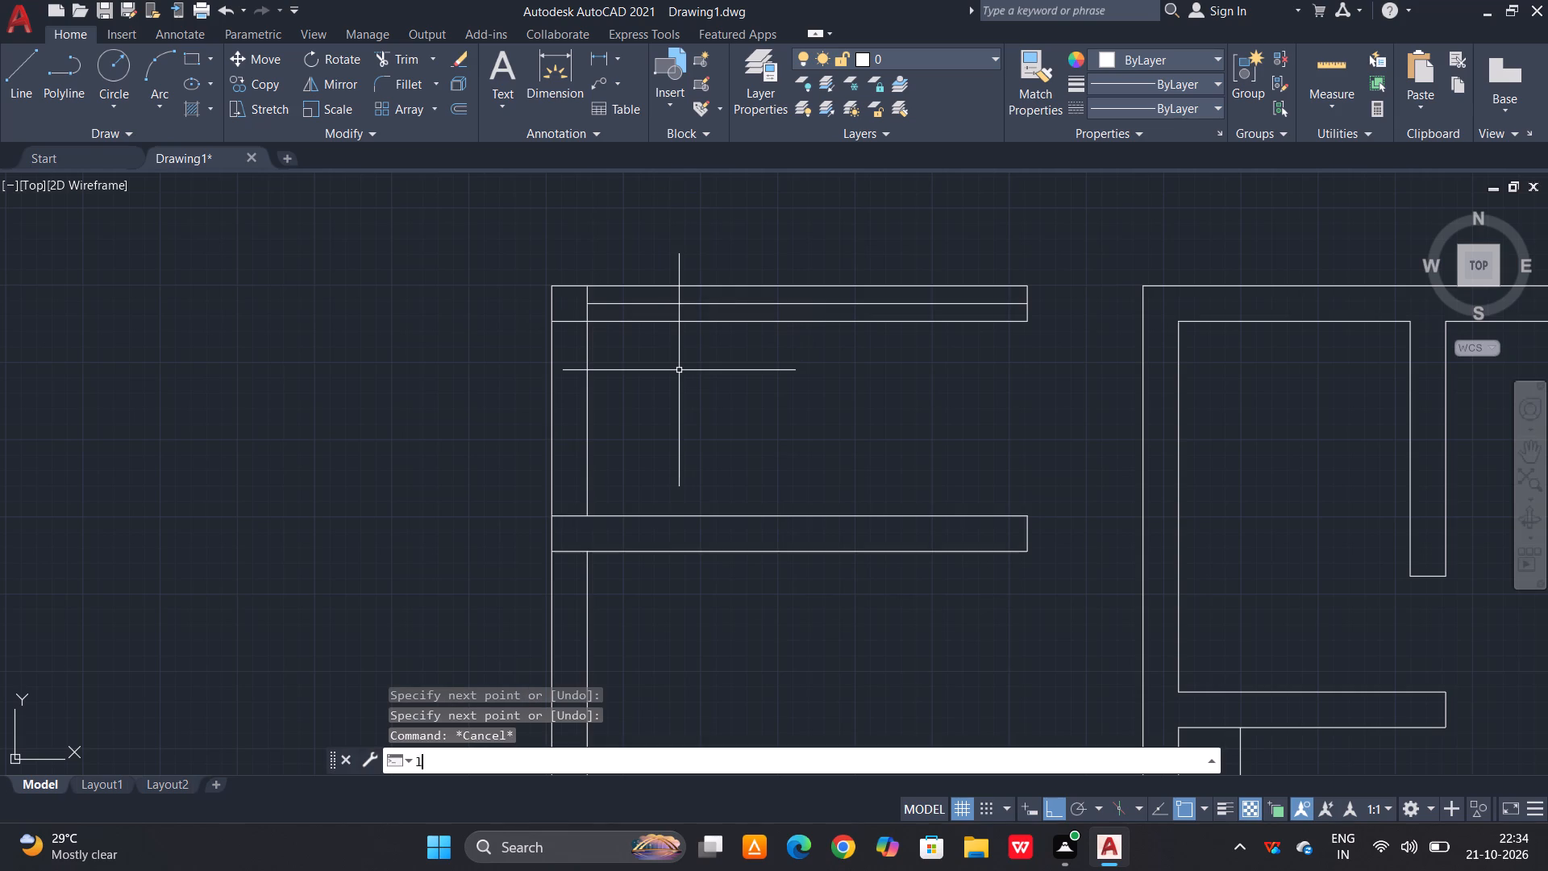
key(space)
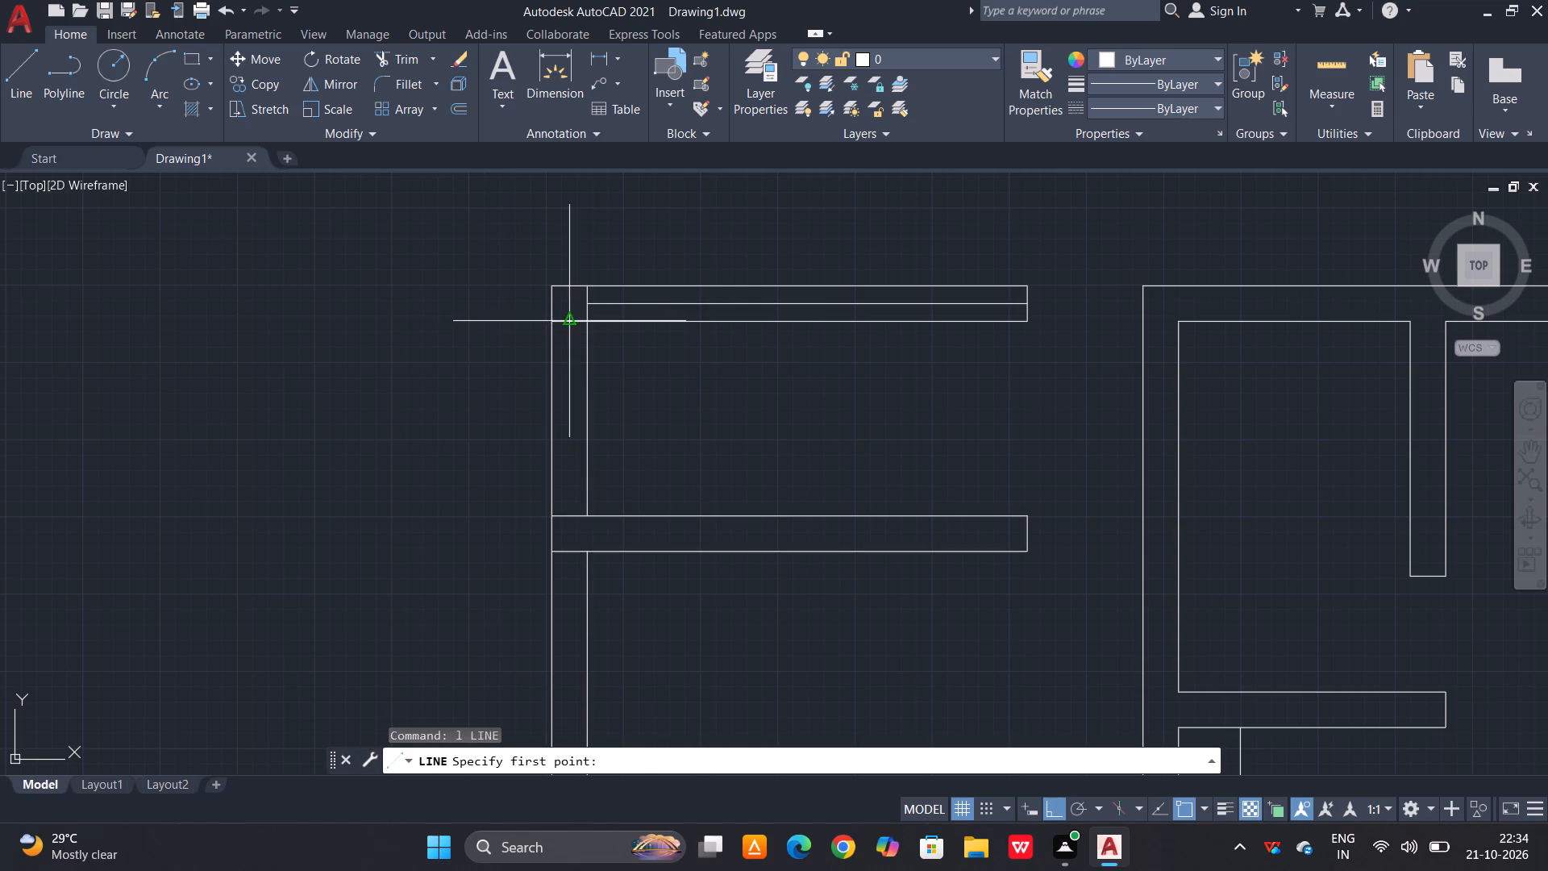
click(564, 323)
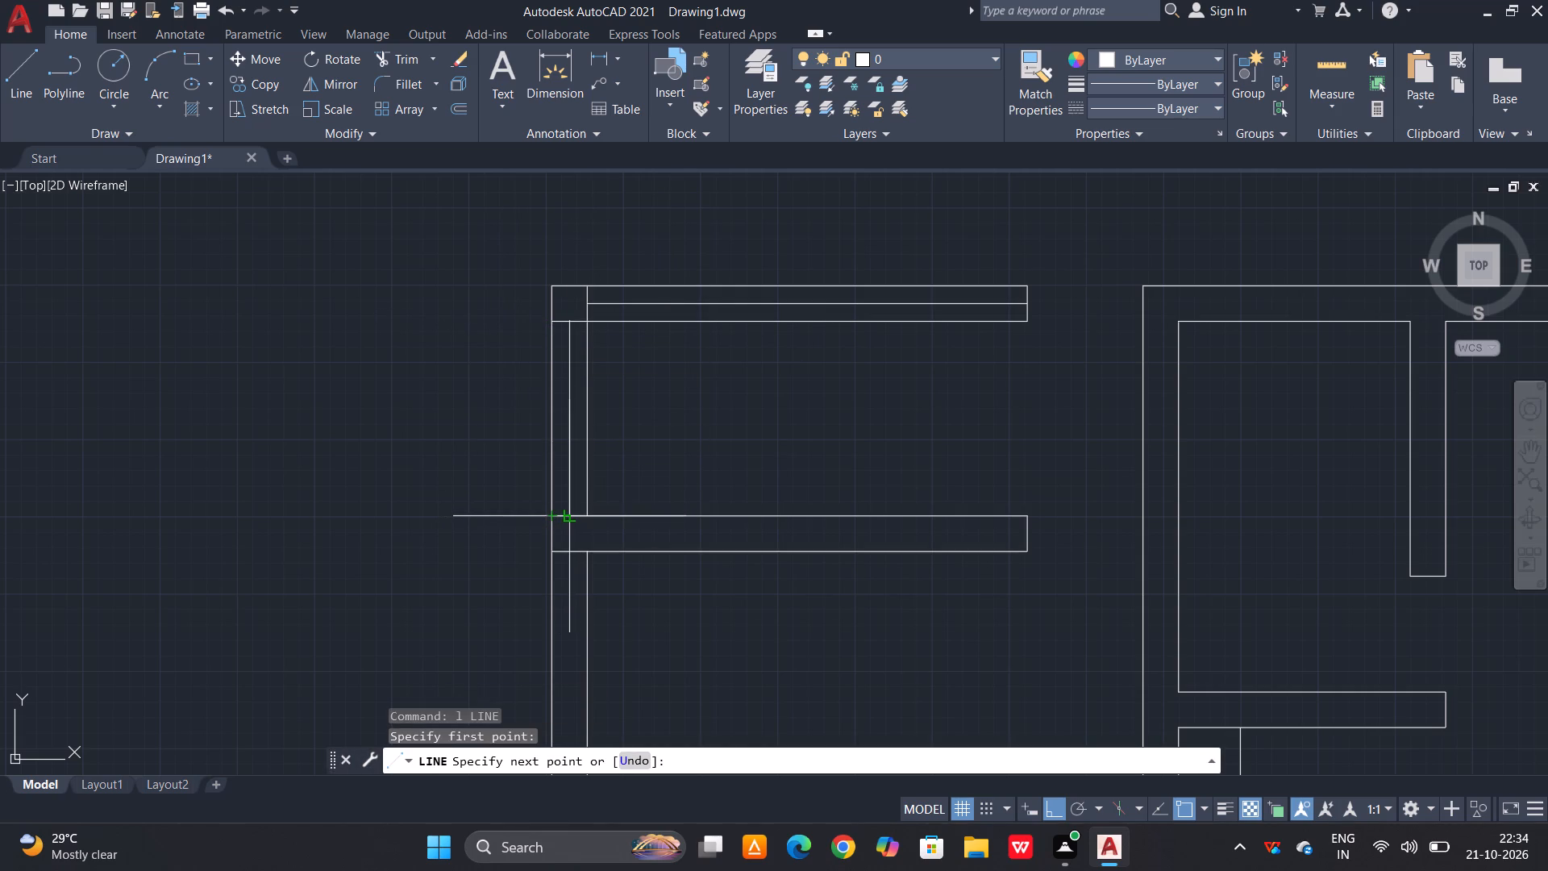
click(572, 513)
key(space)
Draw a centre line inside the left wall downward from the second horizontal wall, ending partway along the next room.
scroll(629, 334, down, 1)
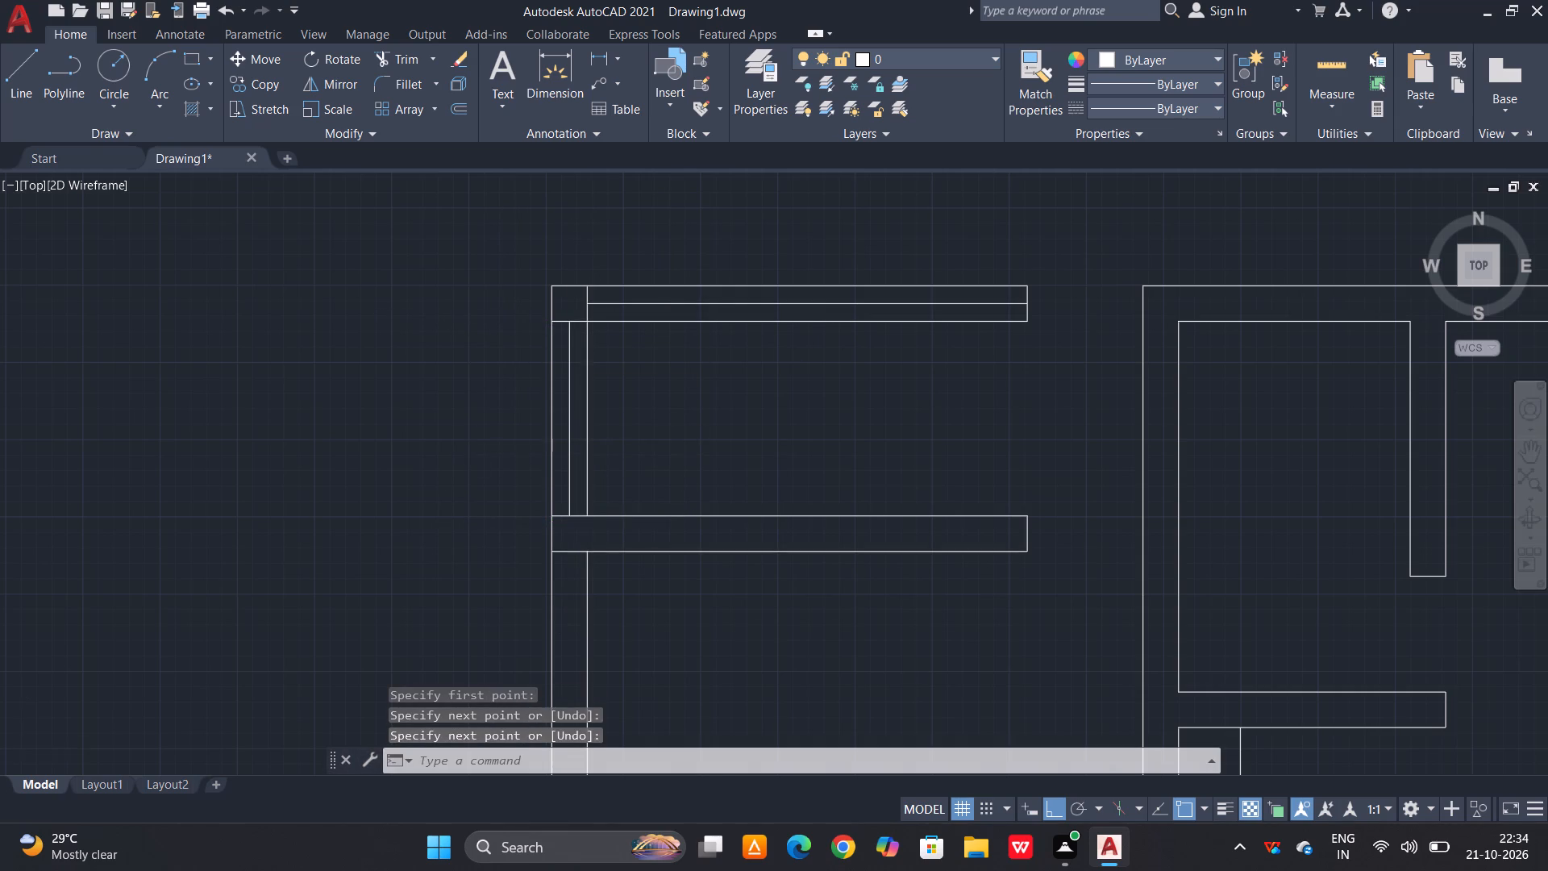
middle_drag(598, 444, 633, 368)
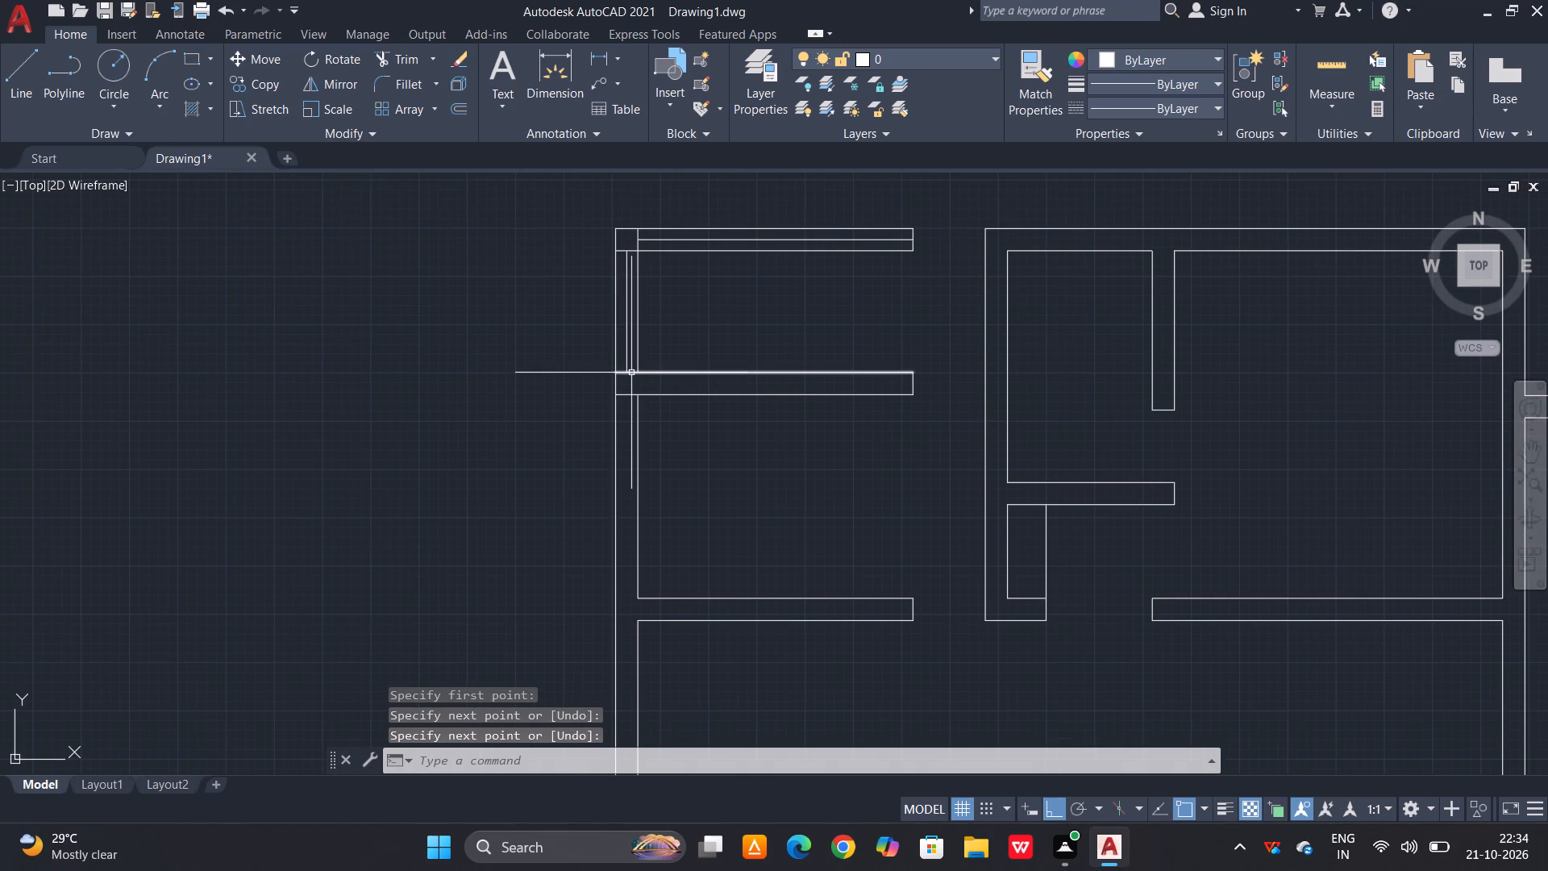
key(space)
click(622, 398)
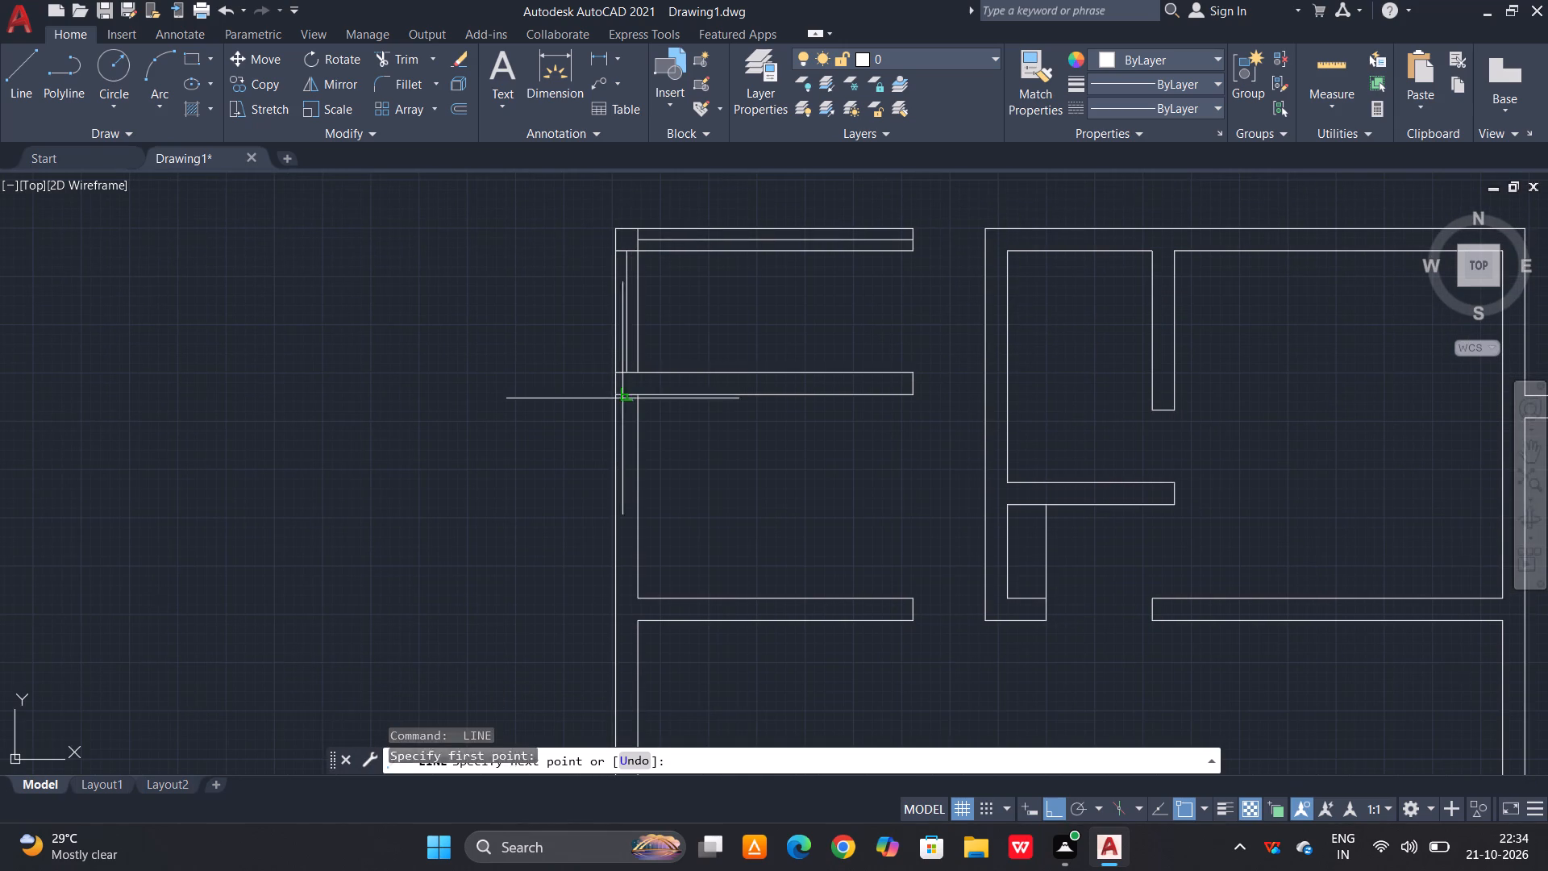
click(605, 497)
key(Escape)
key(Escape)
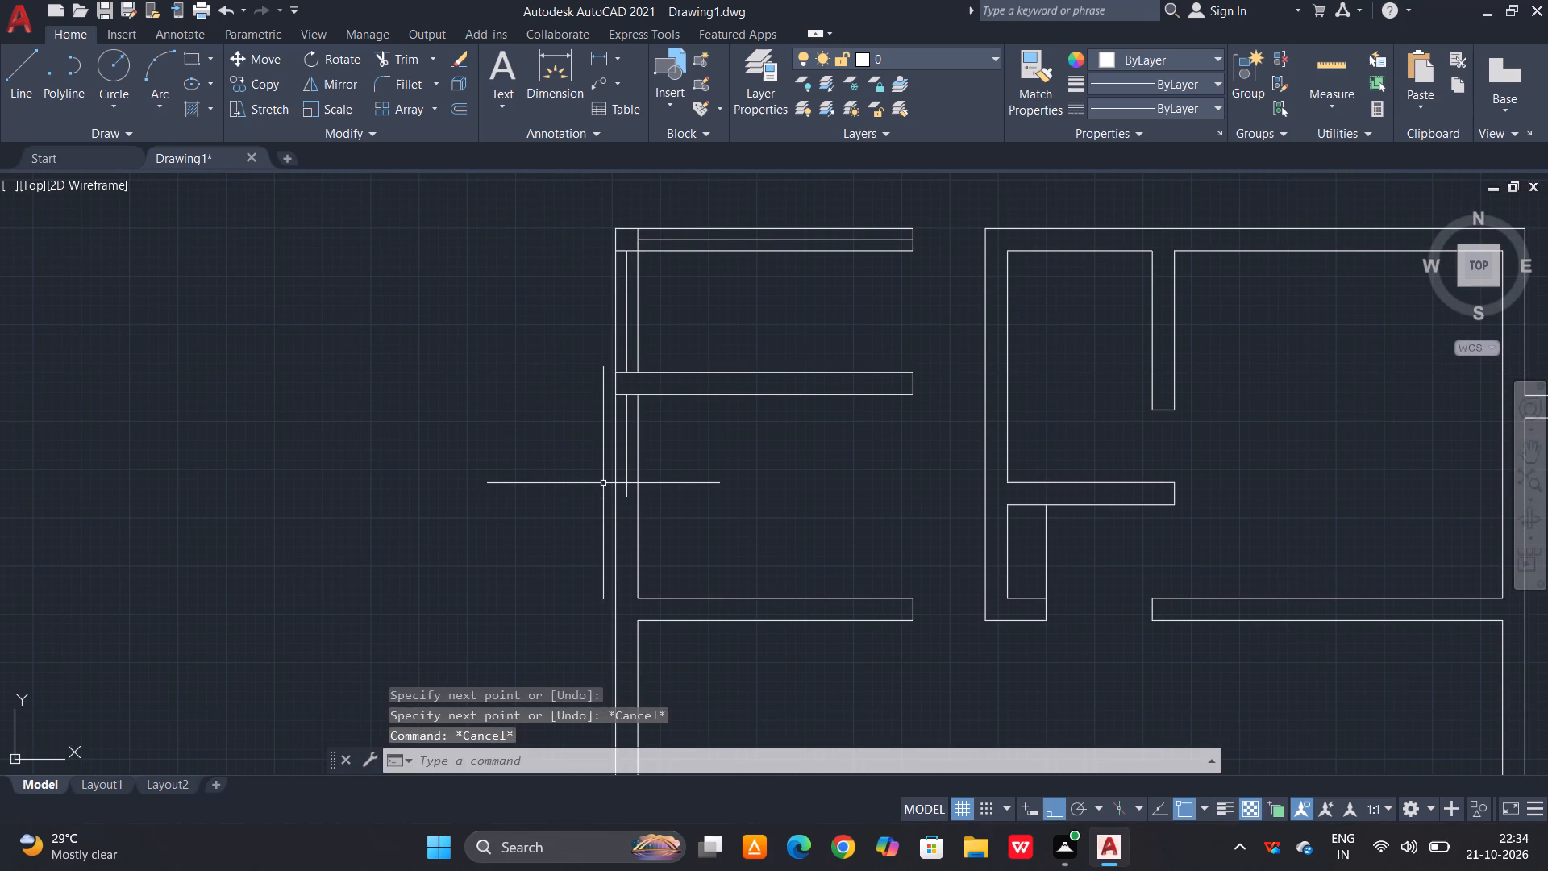
Offset the lower line of the second horizontal wall 75 downward into the room.
text(o)
key(space)
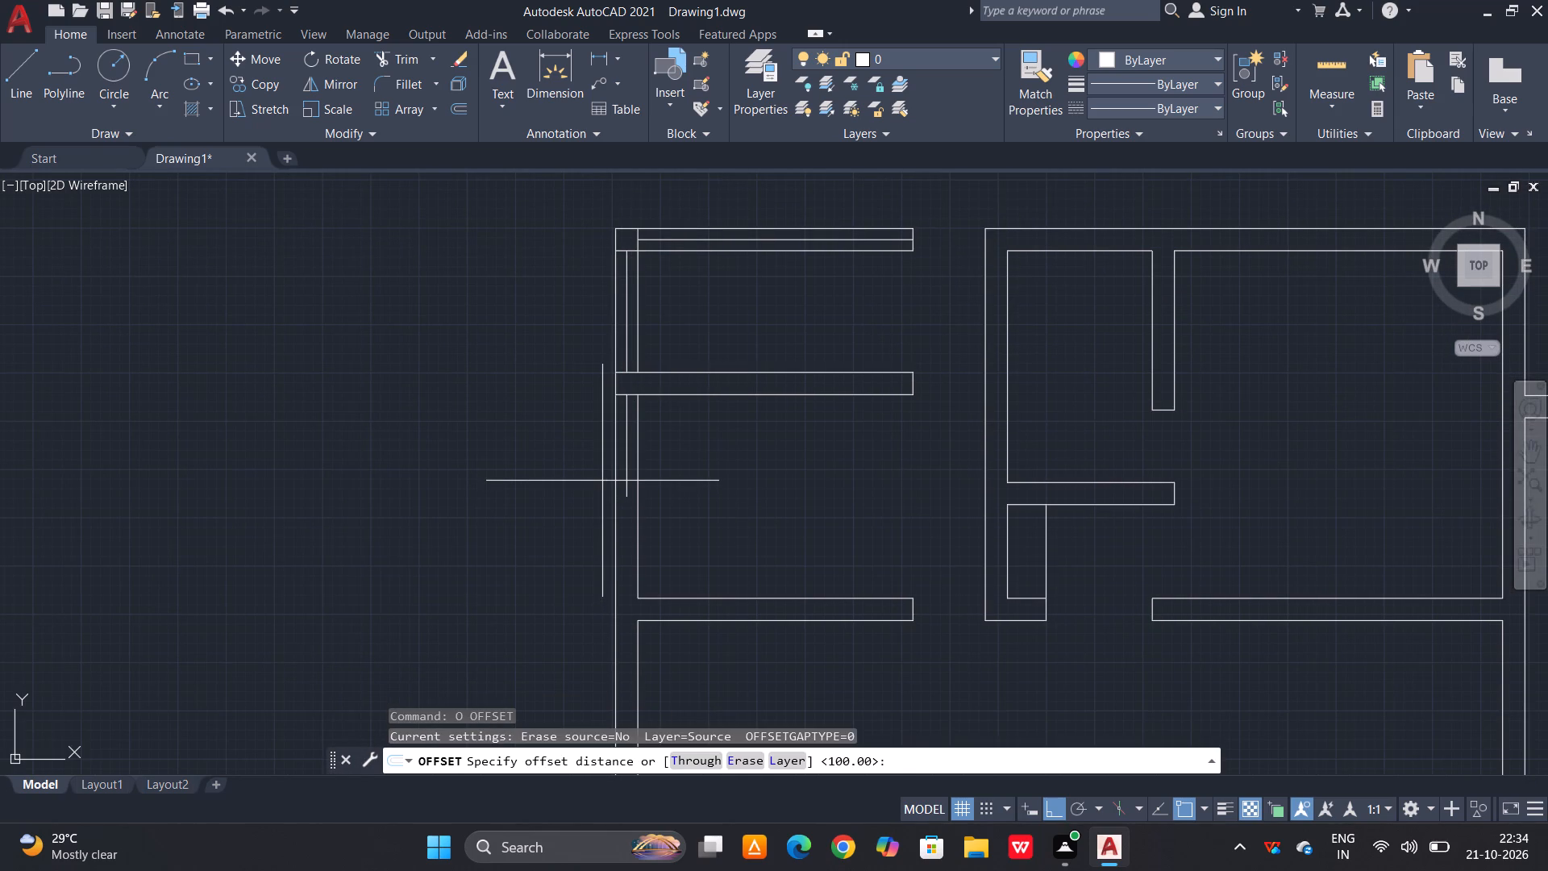
text(75)
key(space)
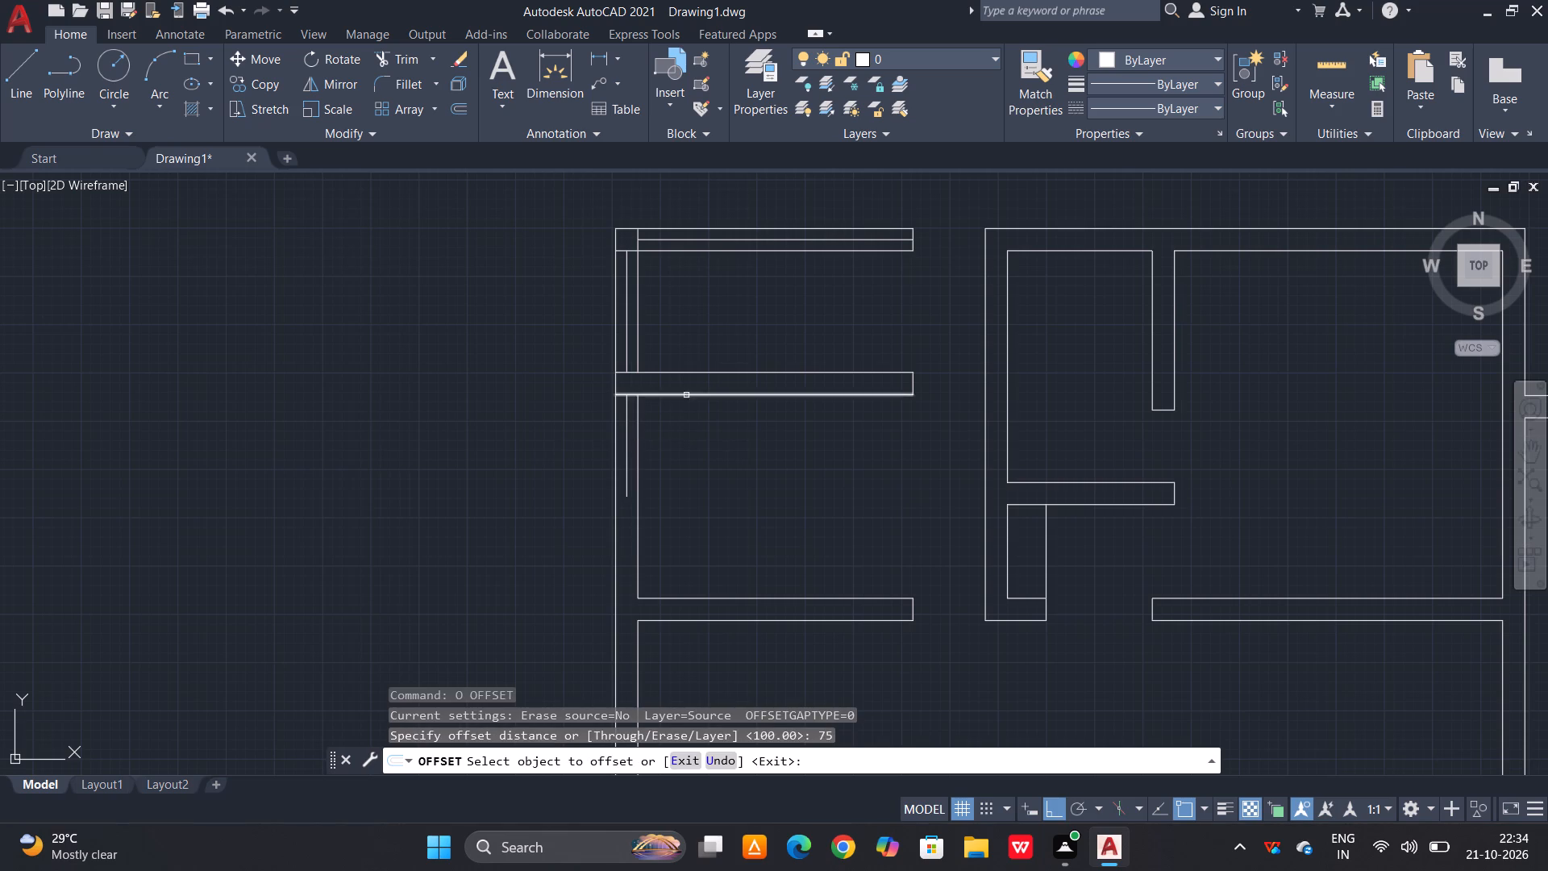
click(685, 397)
click(667, 456)
key(Escape)
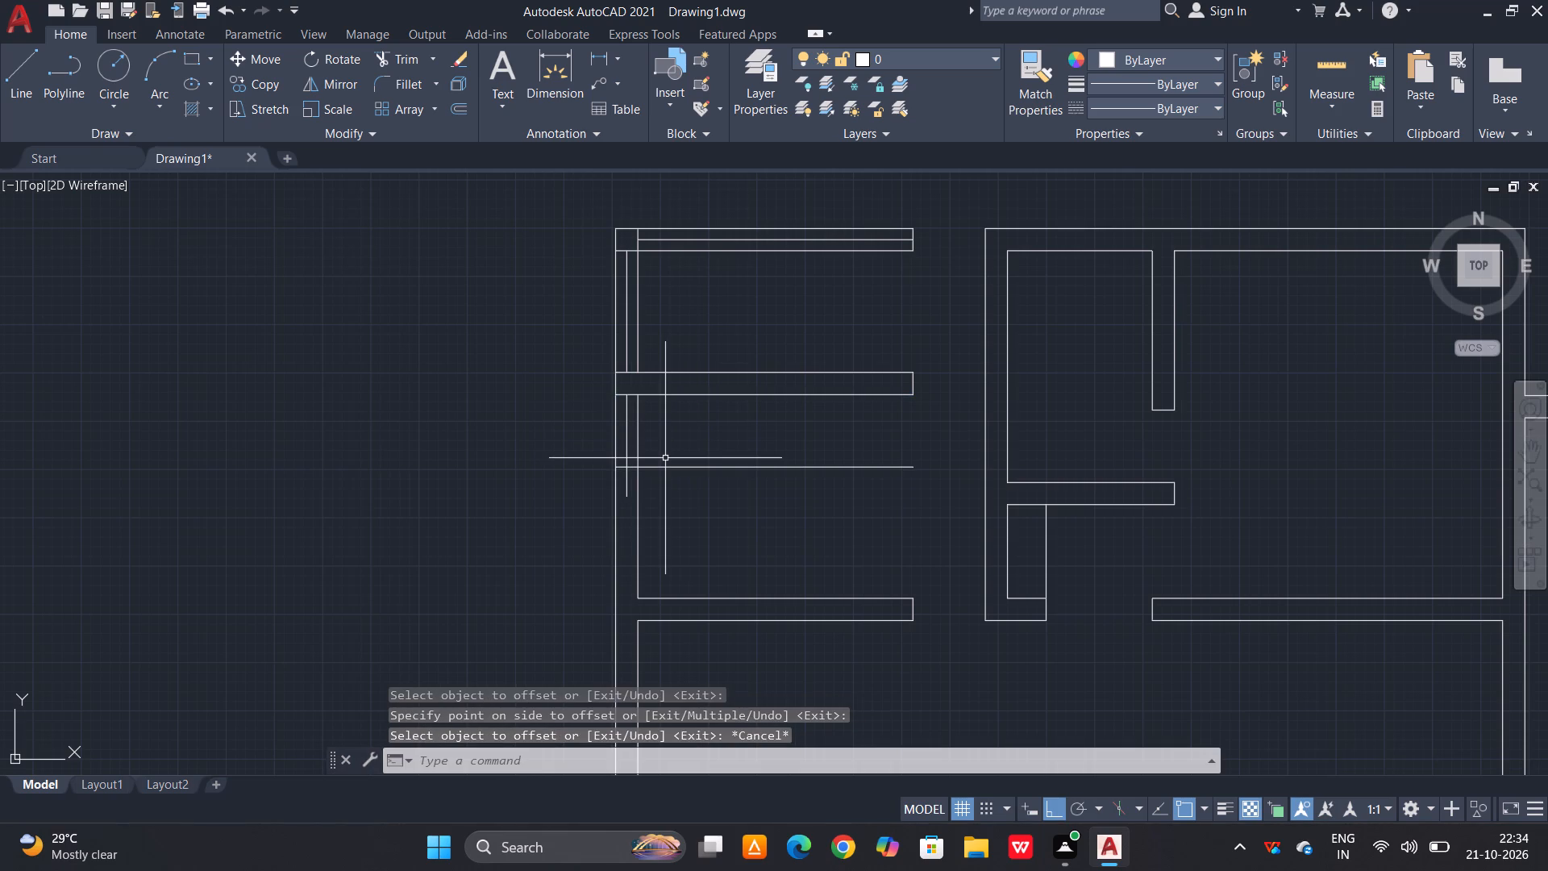
Trim the offset line back to the left wall and cut off the wall's centre line below it.
text(tr)
key(space)
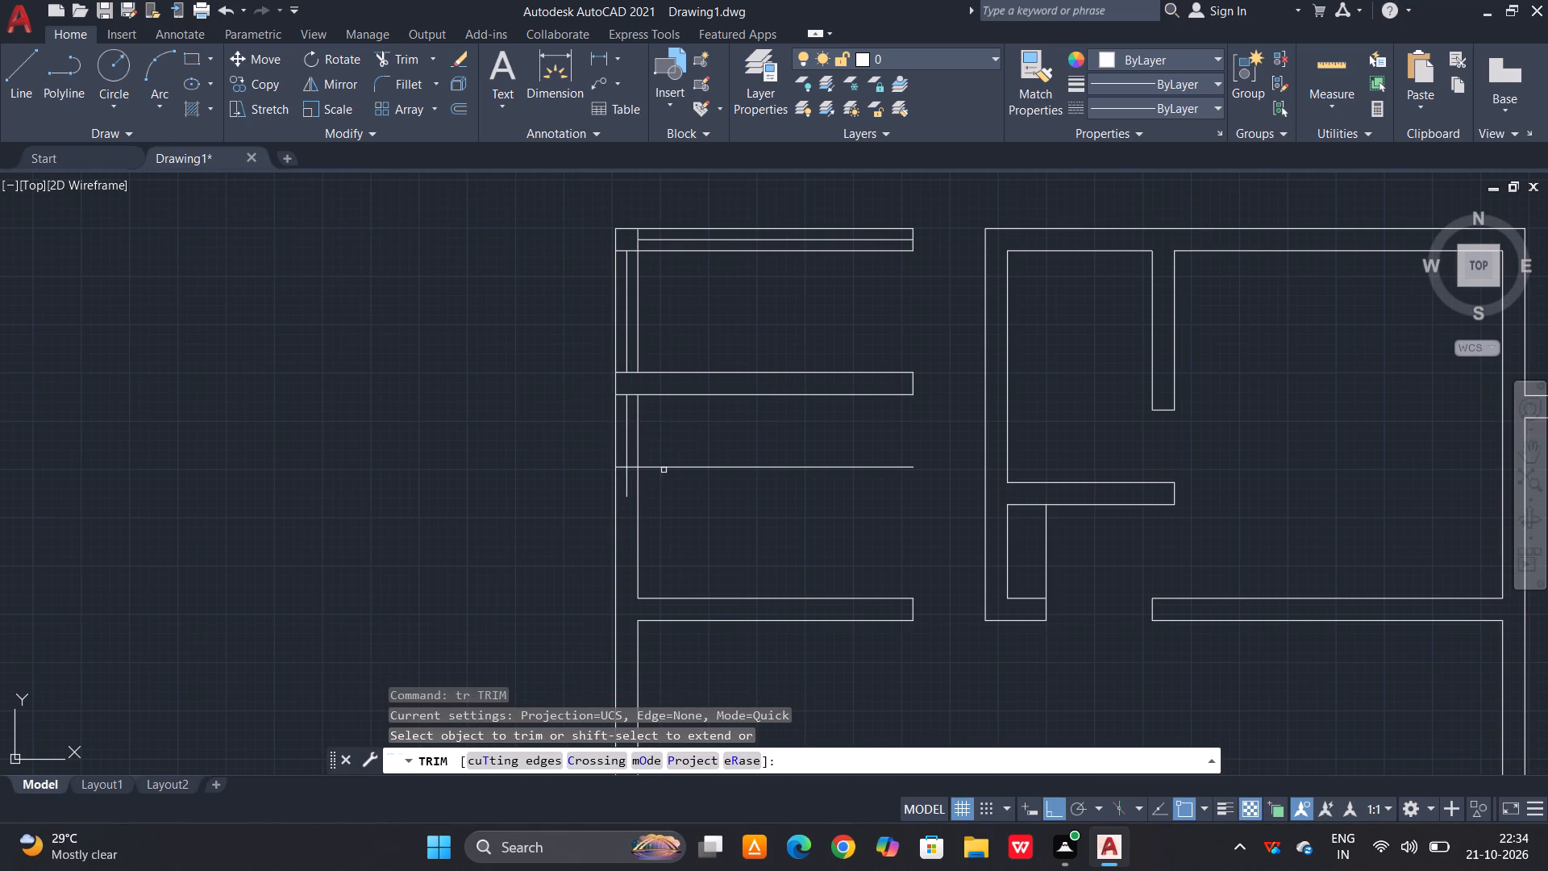
click(664, 470)
click(668, 463)
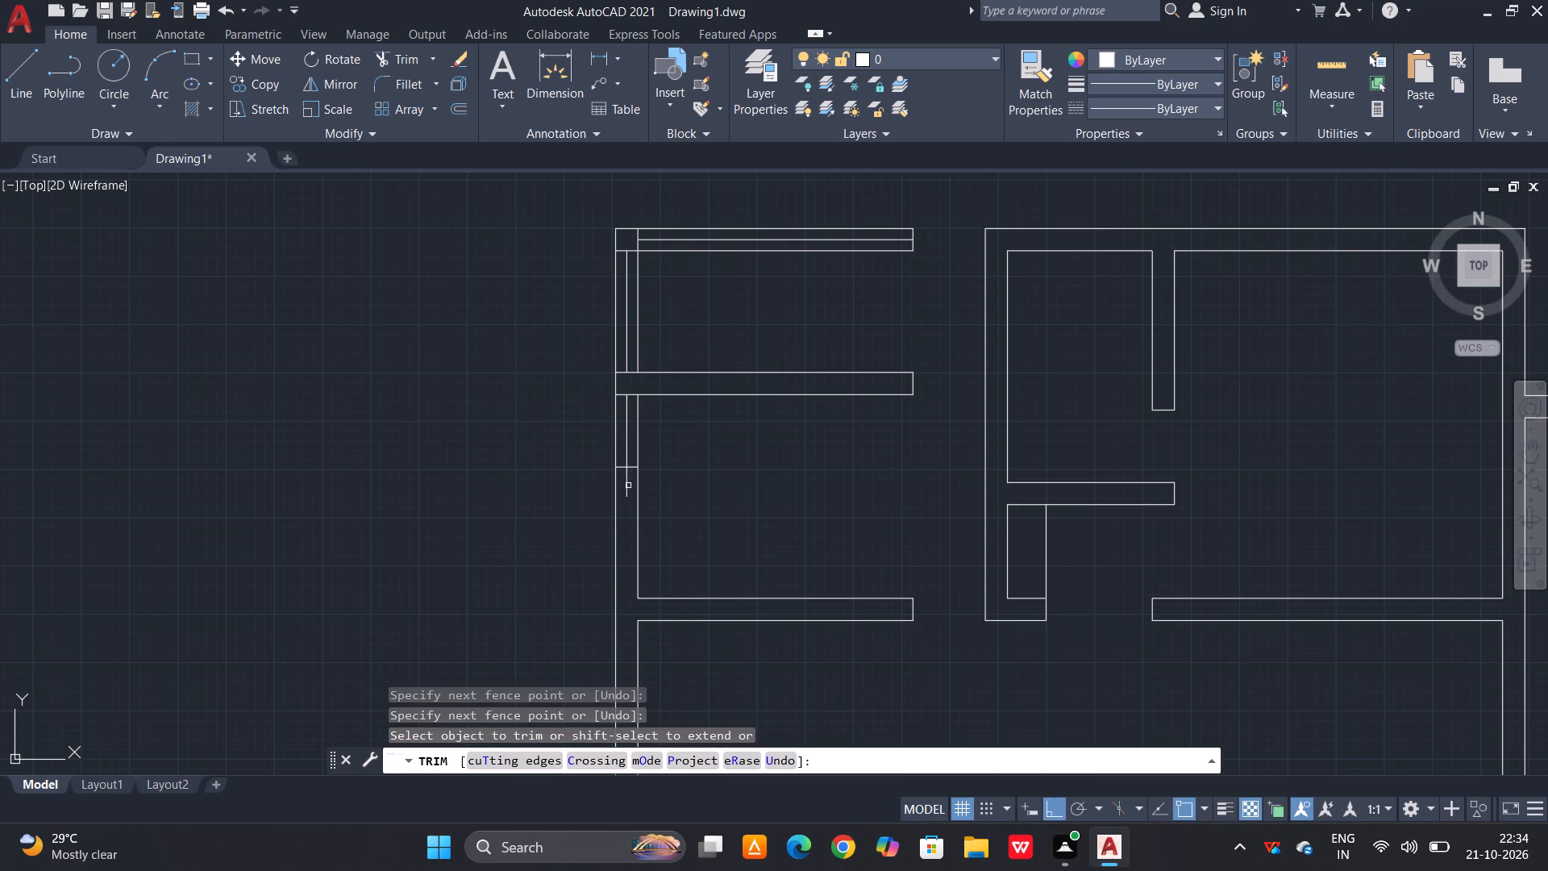
click(626, 487)
middle_drag(711, 587, 763, 473)
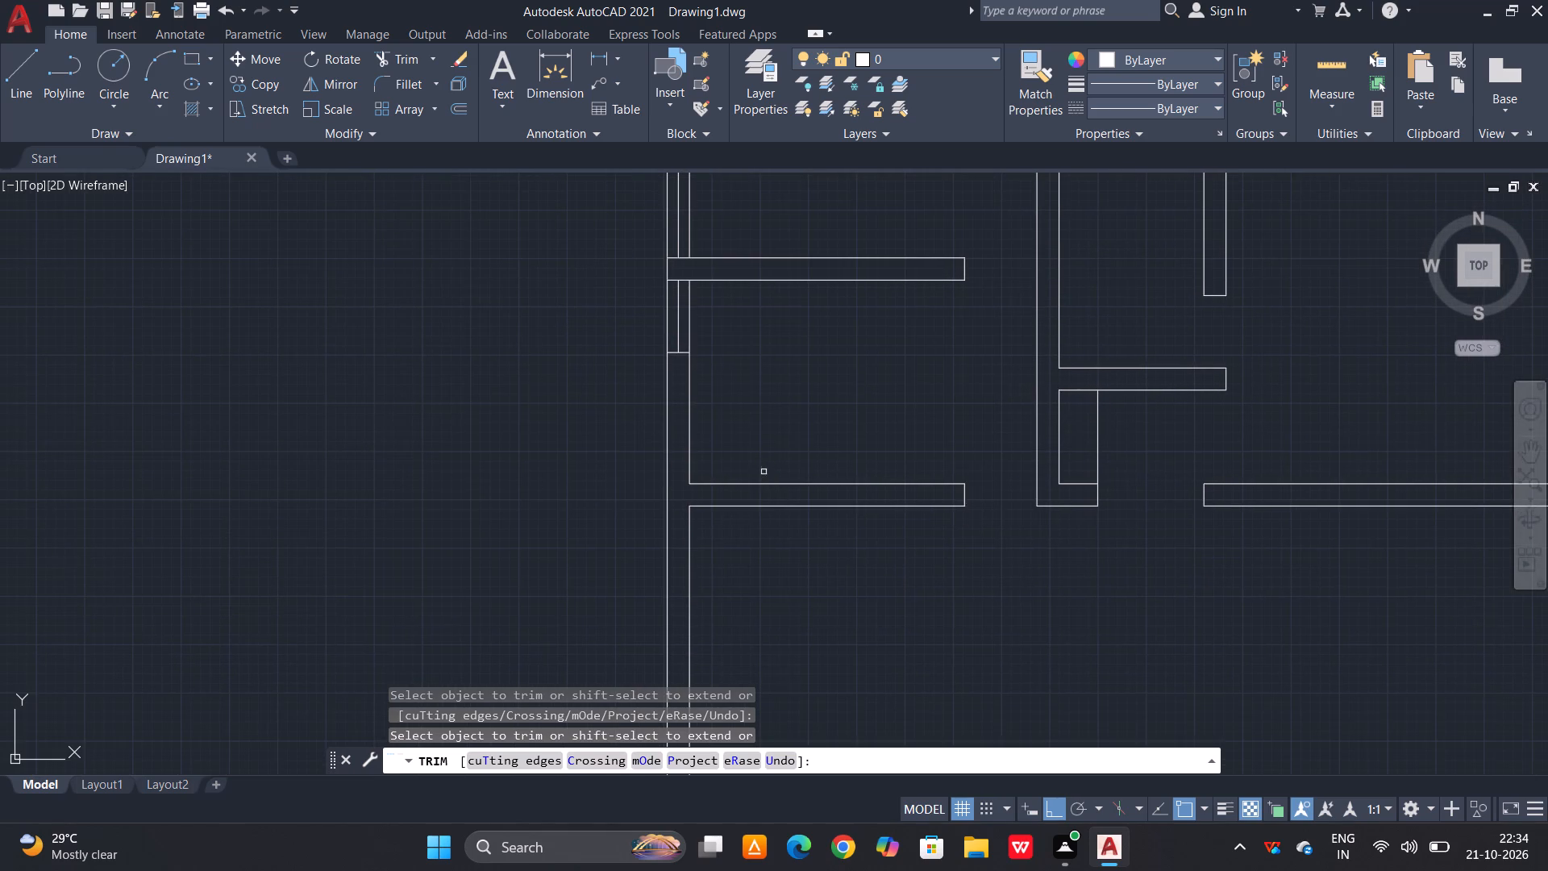
middle_drag(673, 624, 710, 585)
scroll(869, 392, down, 2)
scroll(813, 564, up, 1)
key(Escape)
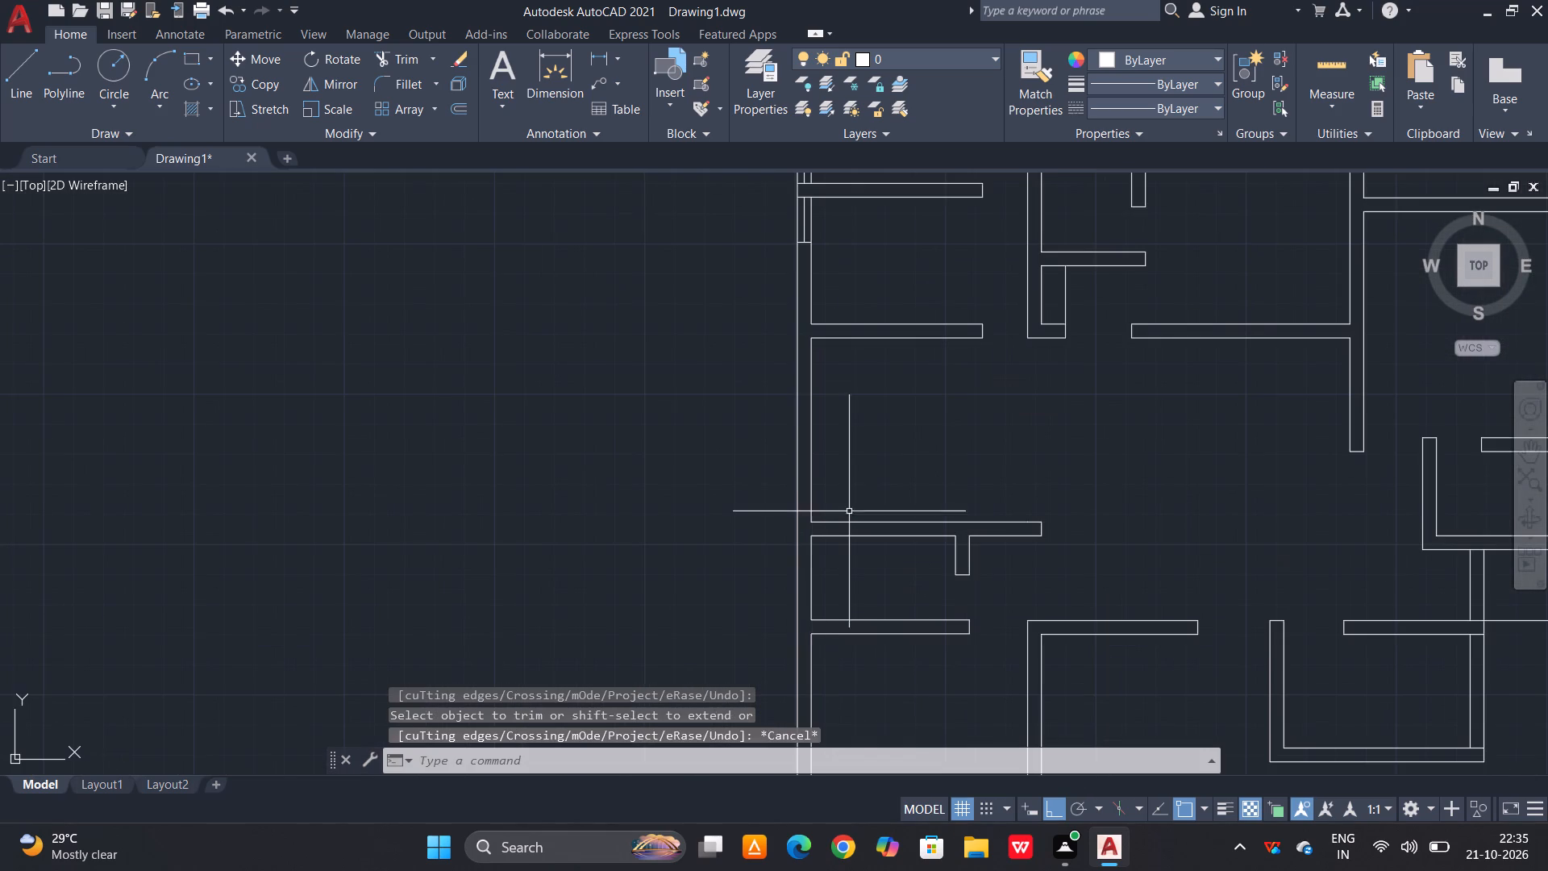
key(Escape)
Draw a short line across the left wall midway between the third and fourth horizontal walls.
key(l)
key(space)
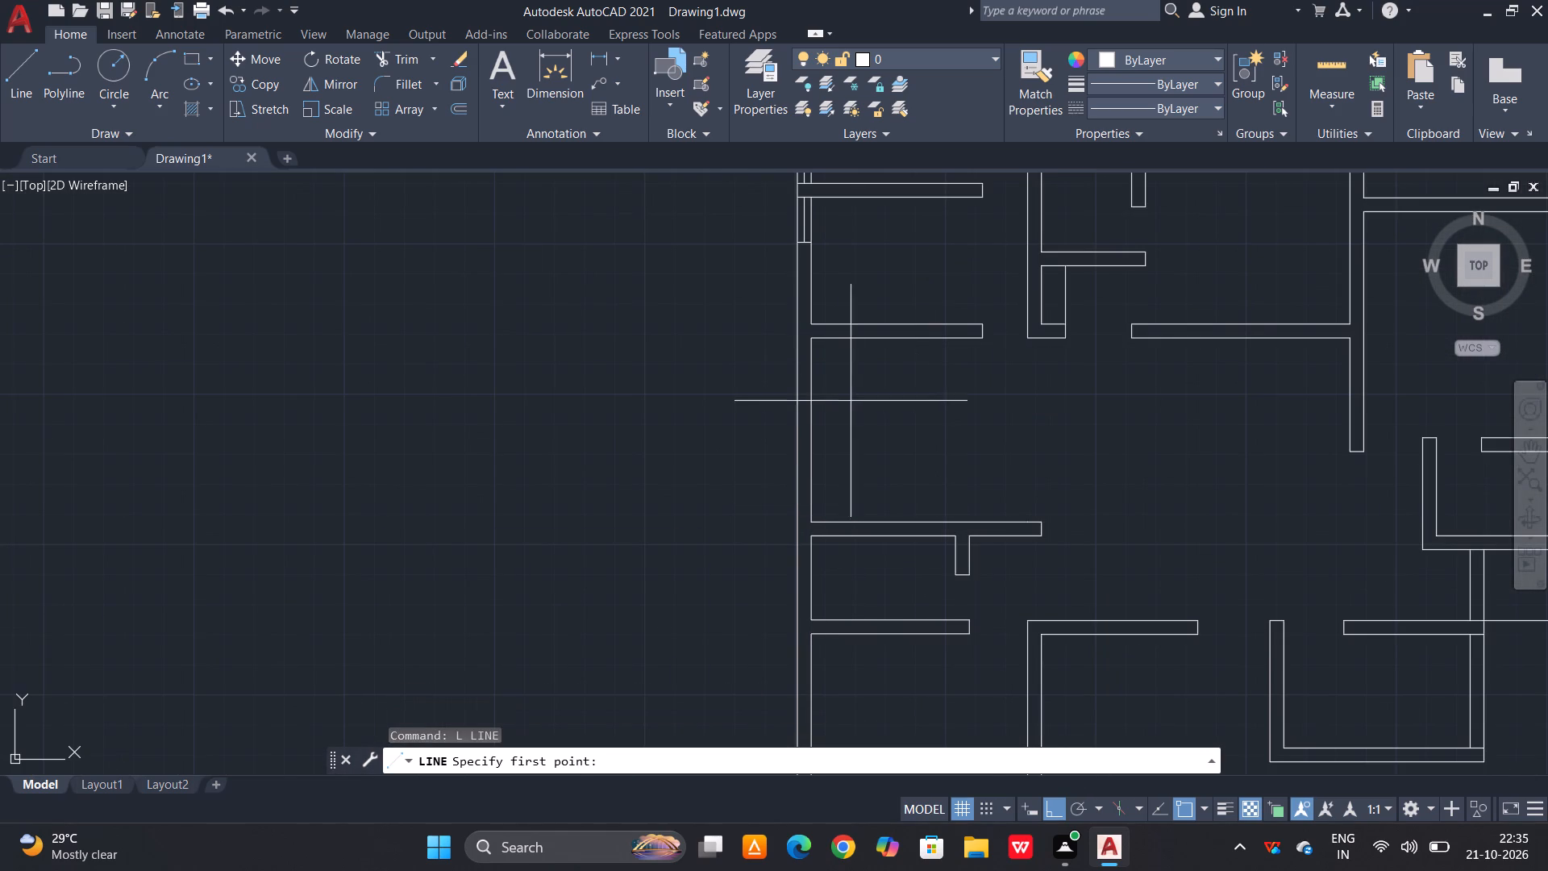
click(810, 435)
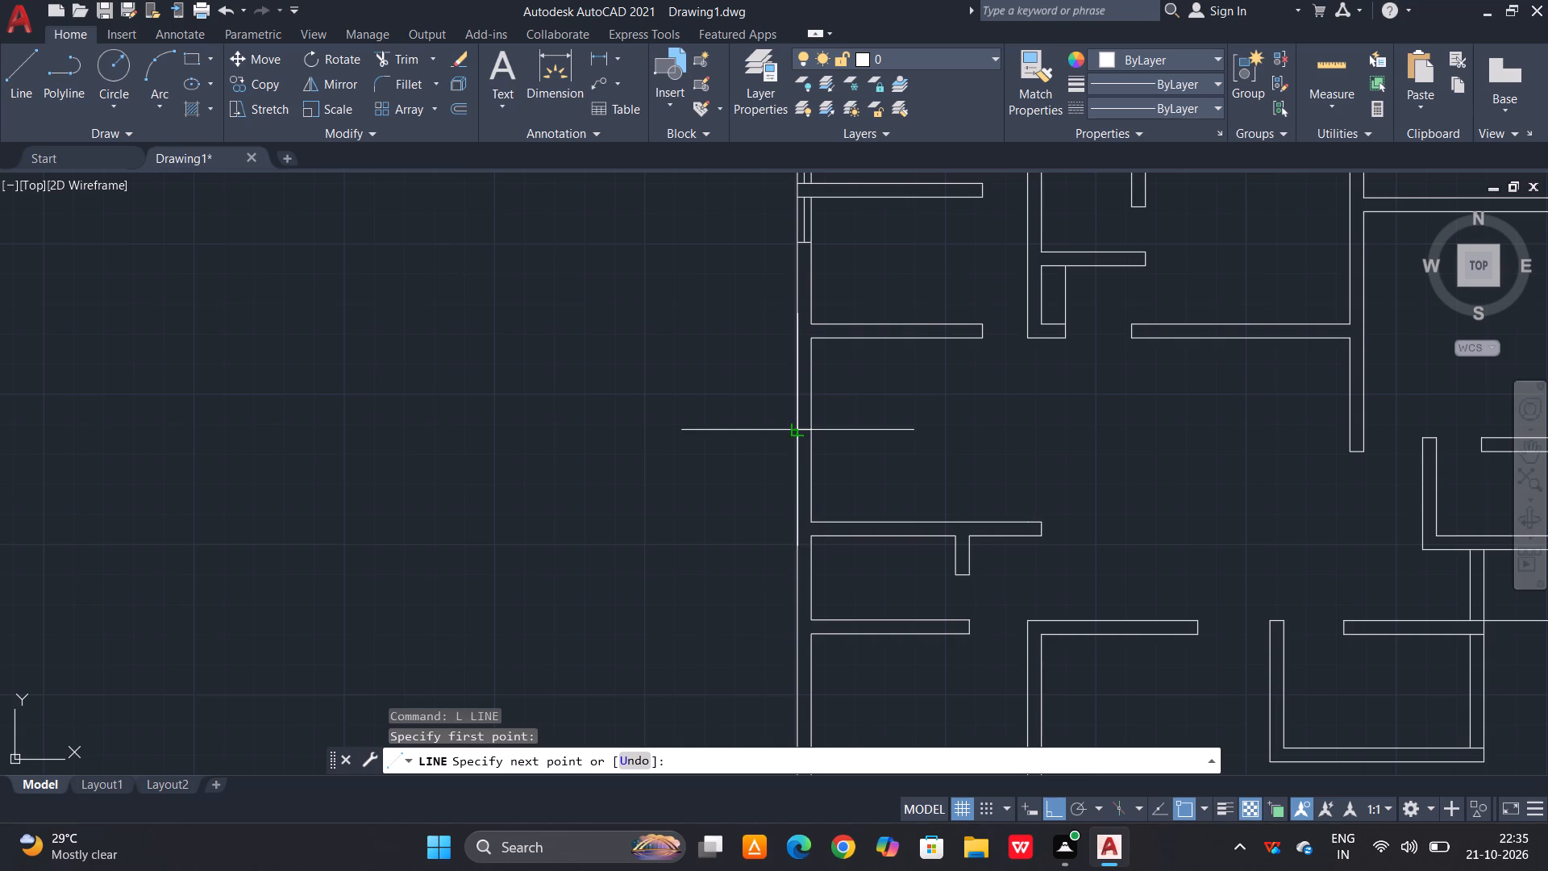
click(797, 428)
key(space)
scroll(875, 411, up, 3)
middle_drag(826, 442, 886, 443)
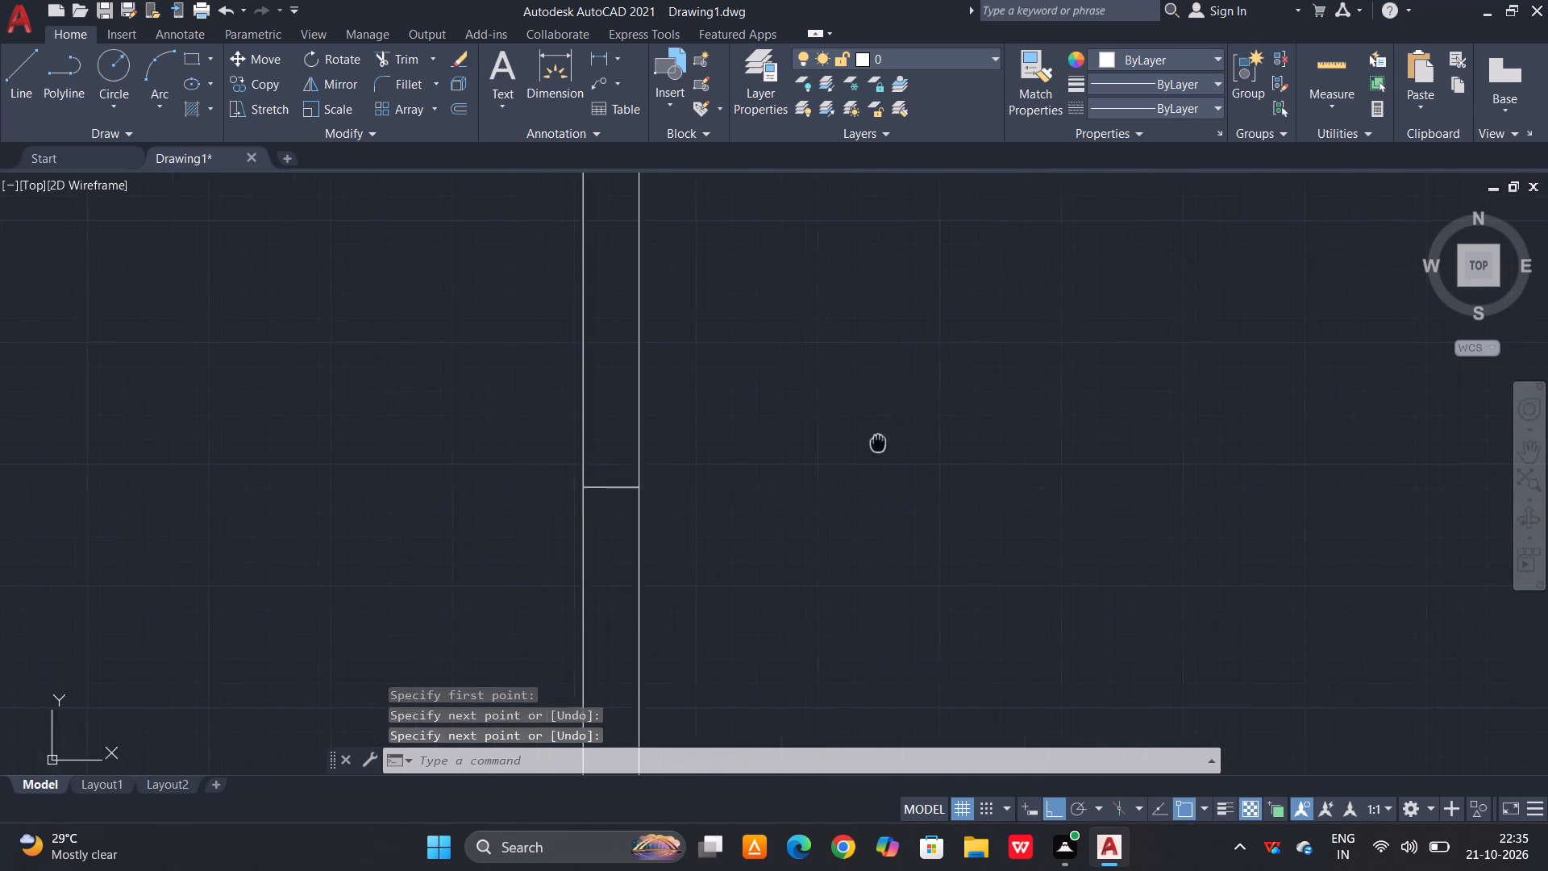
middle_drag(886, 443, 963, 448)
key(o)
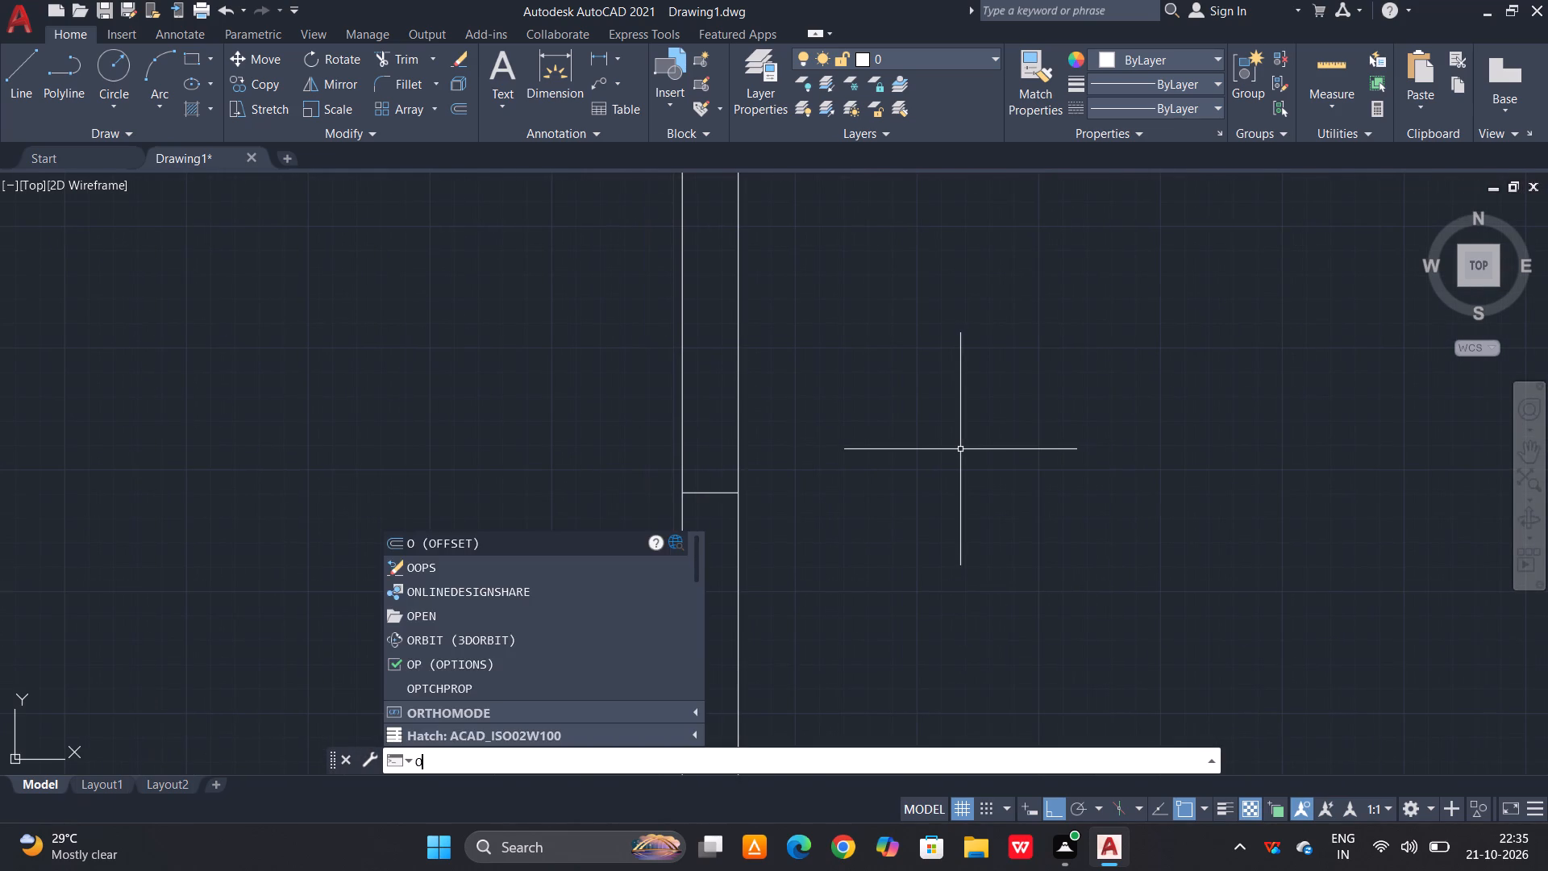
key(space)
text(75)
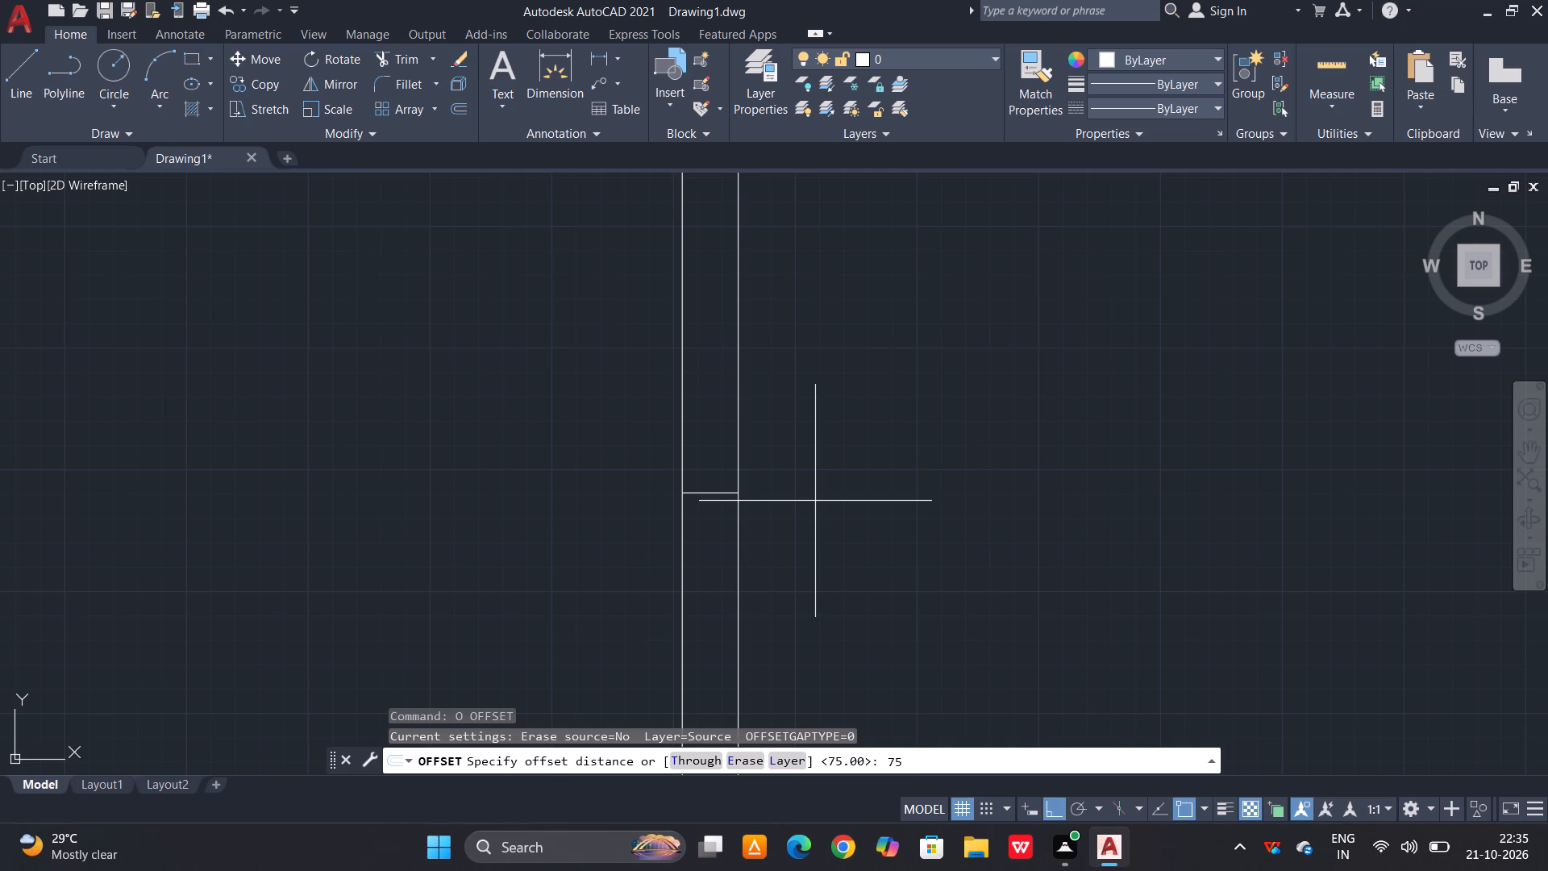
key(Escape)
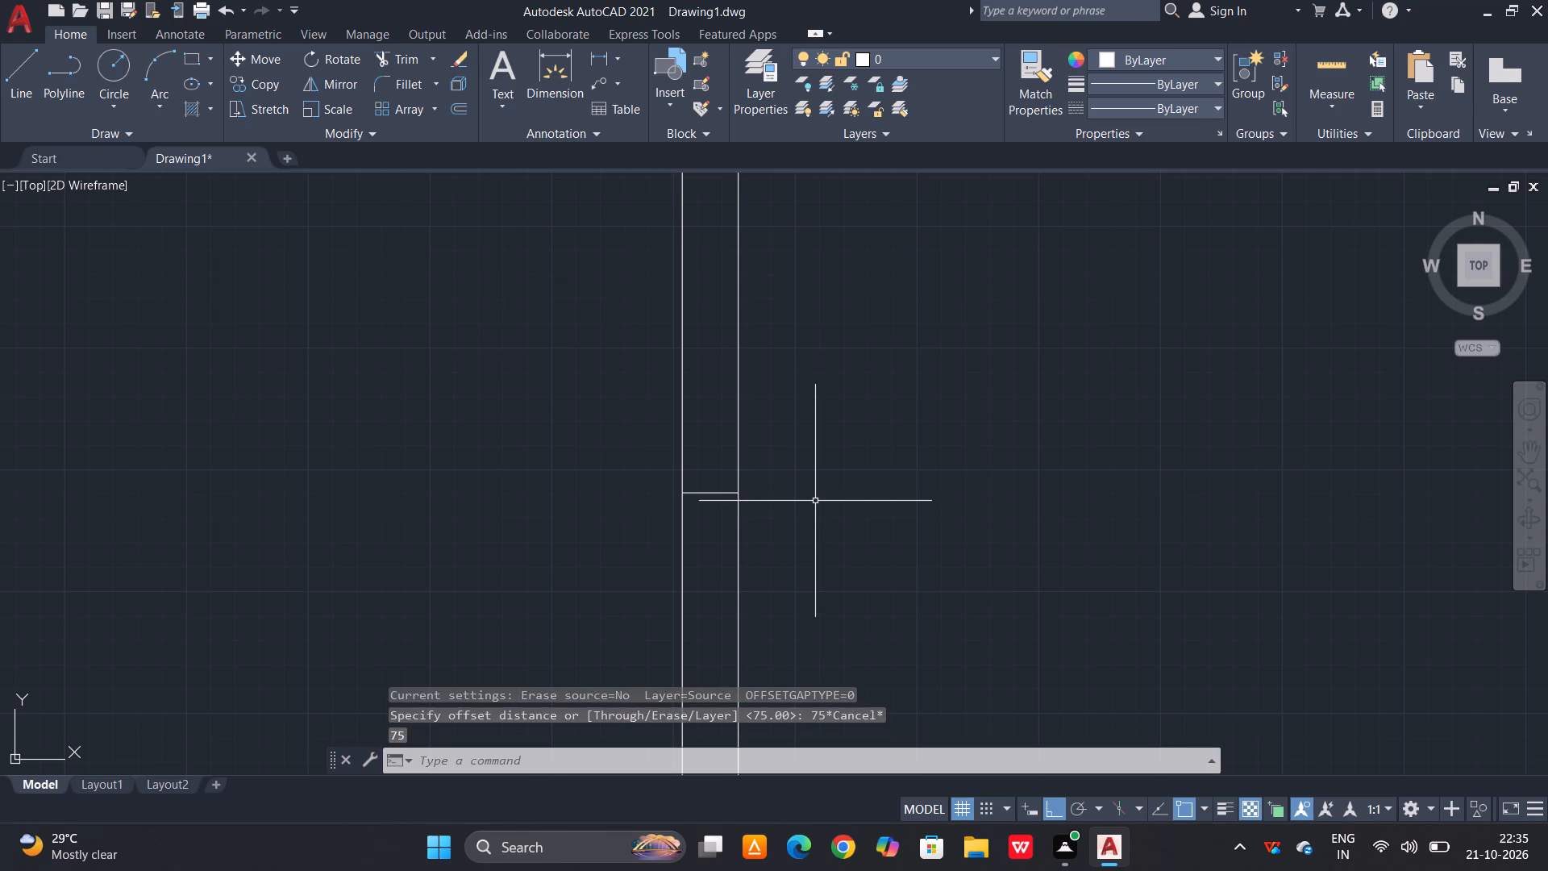
Offset the short line across the left wall by 80 both upward and downward between the third and fourth horizontal walls.
text(o)
key(space)
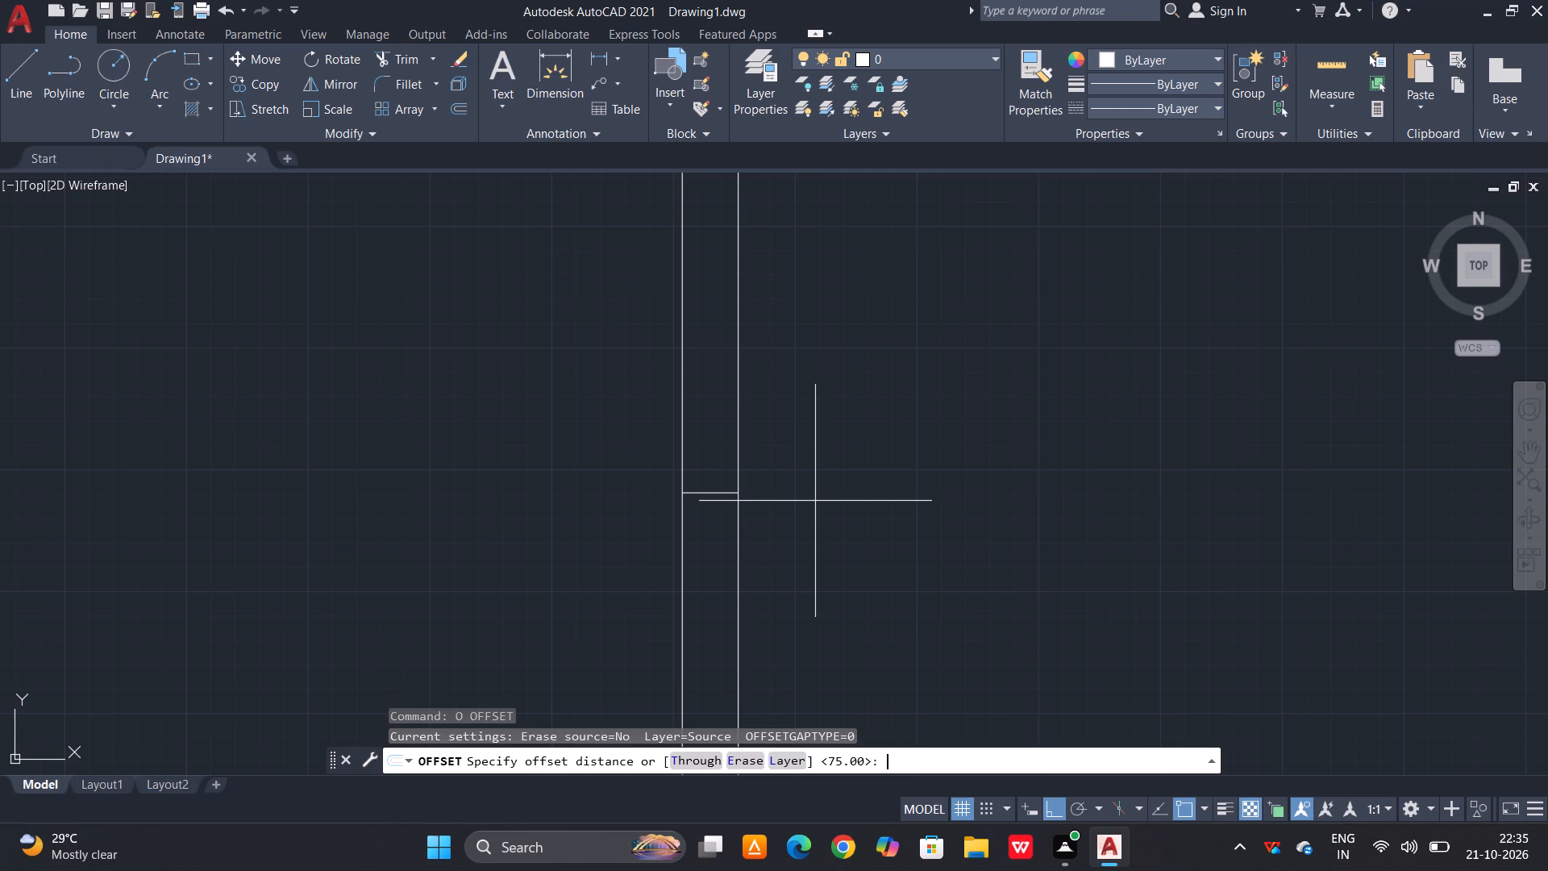
text(80)
key(space)
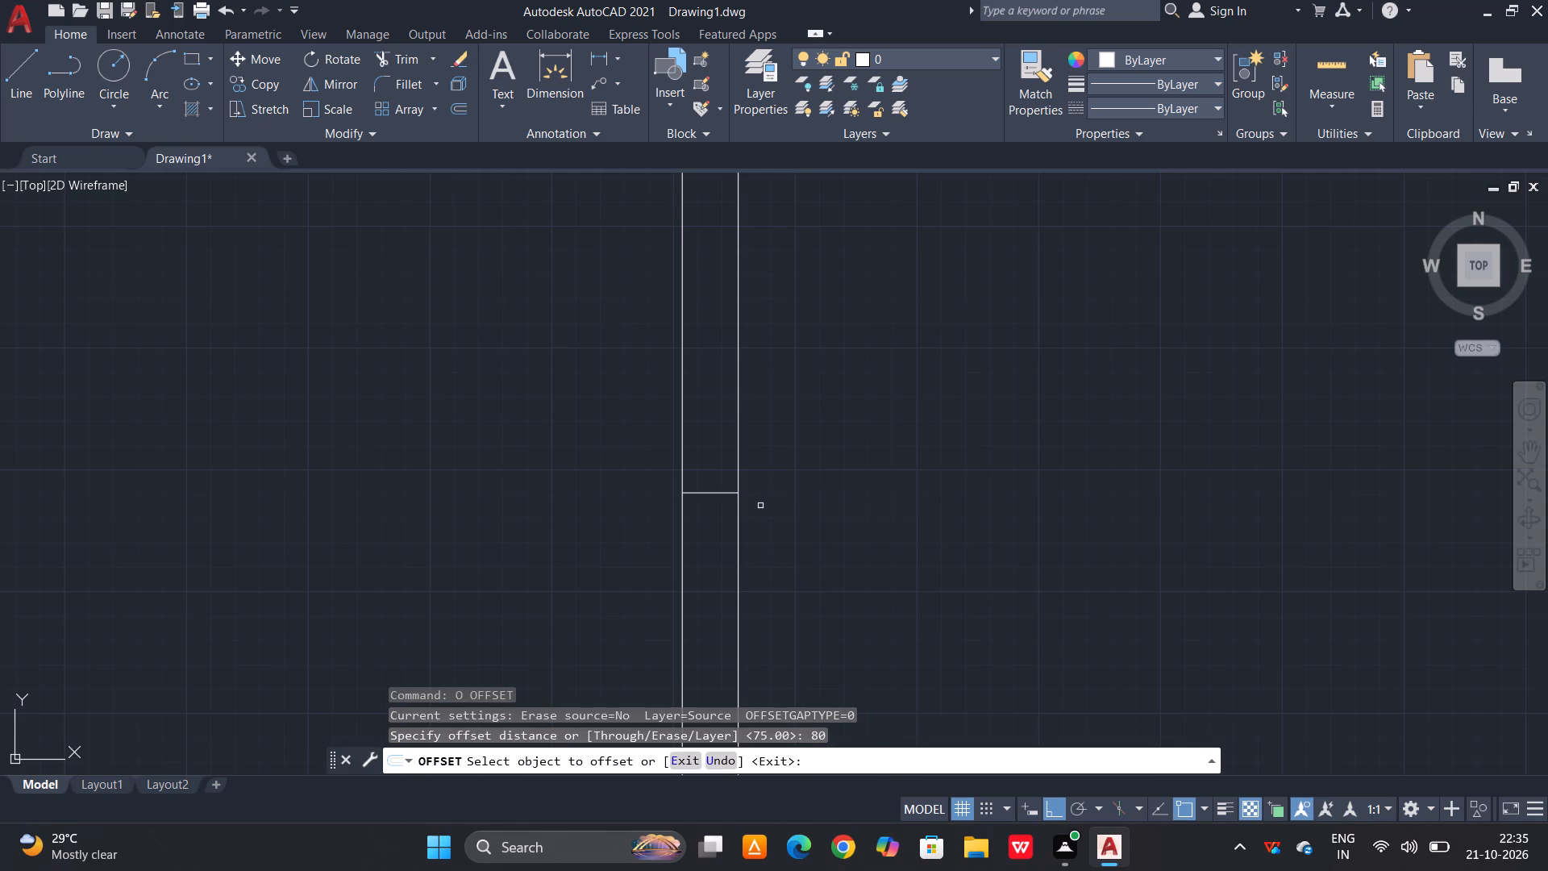
click(724, 497)
click(724, 494)
click(732, 413)
scroll(705, 481, down, 1)
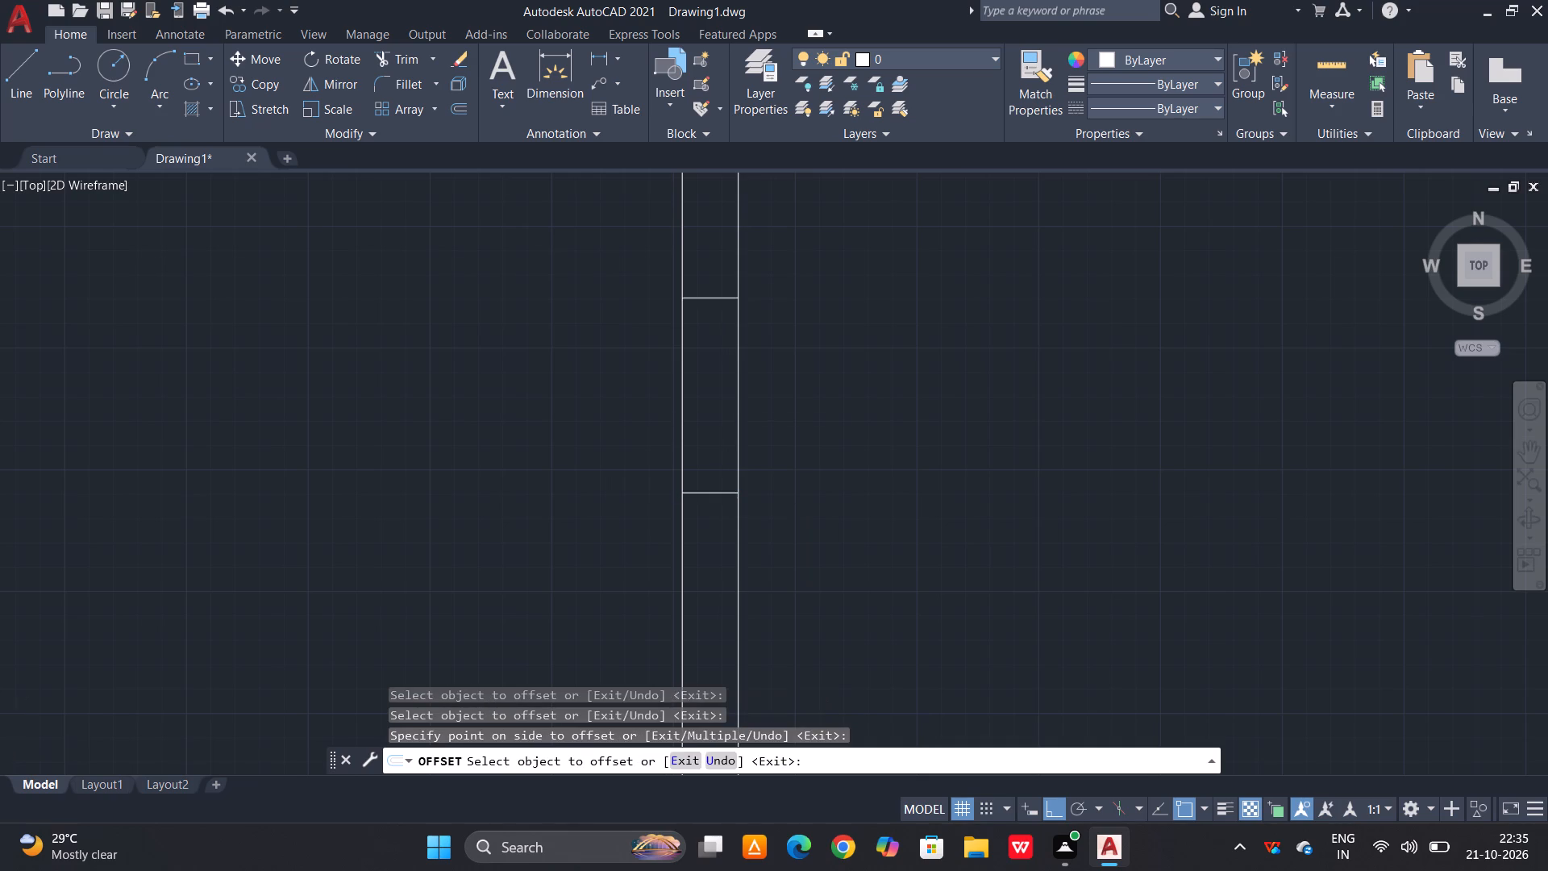
scroll(705, 489, down, 1)
click(707, 494)
click(698, 542)
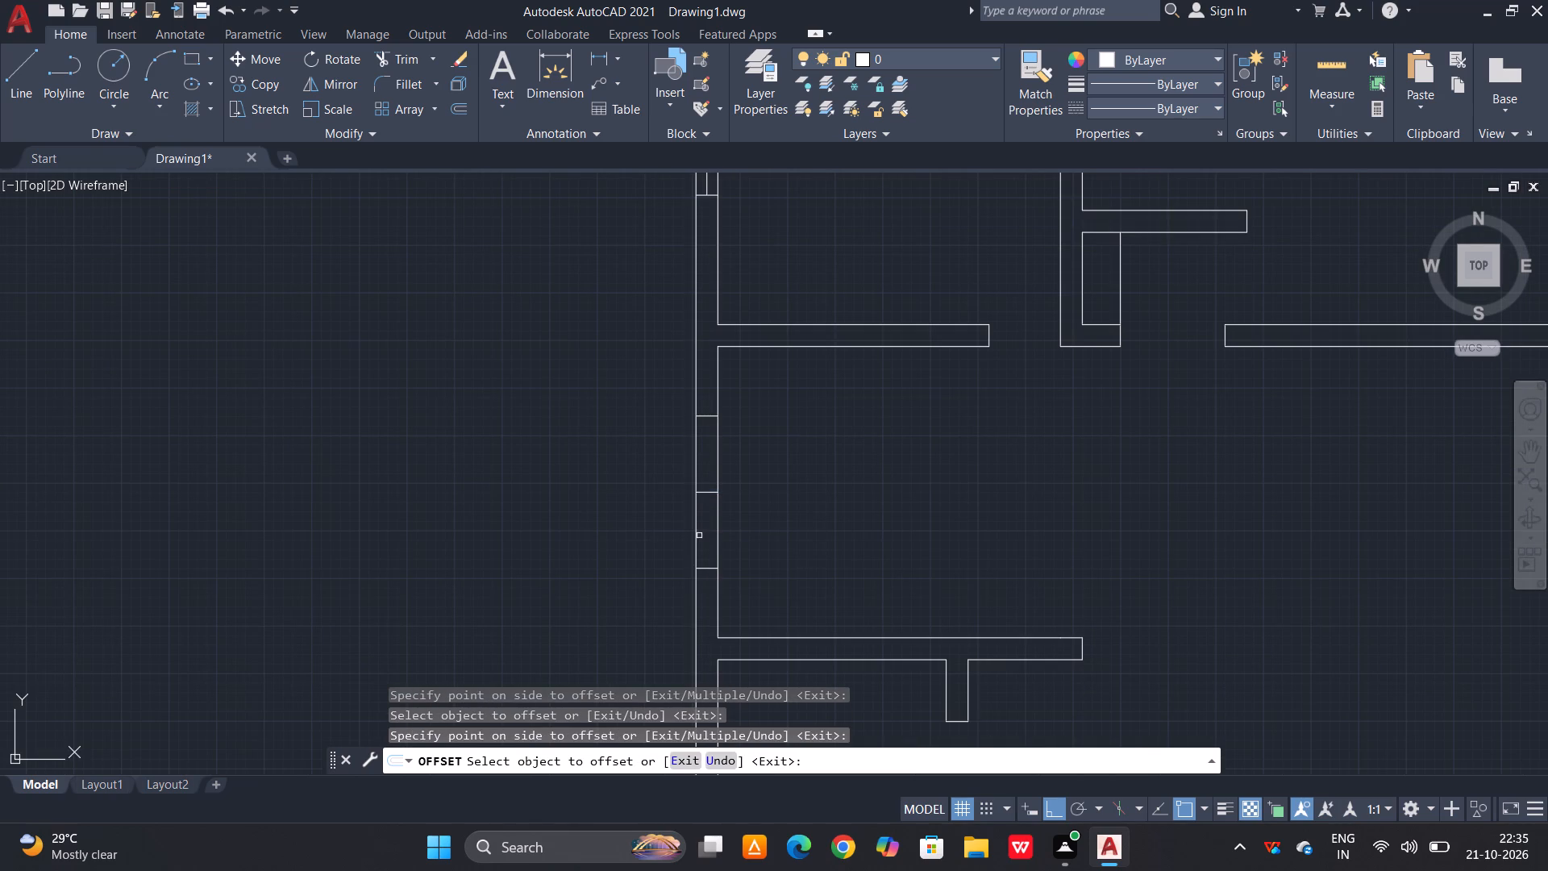
scroll(700, 534, up, 1)
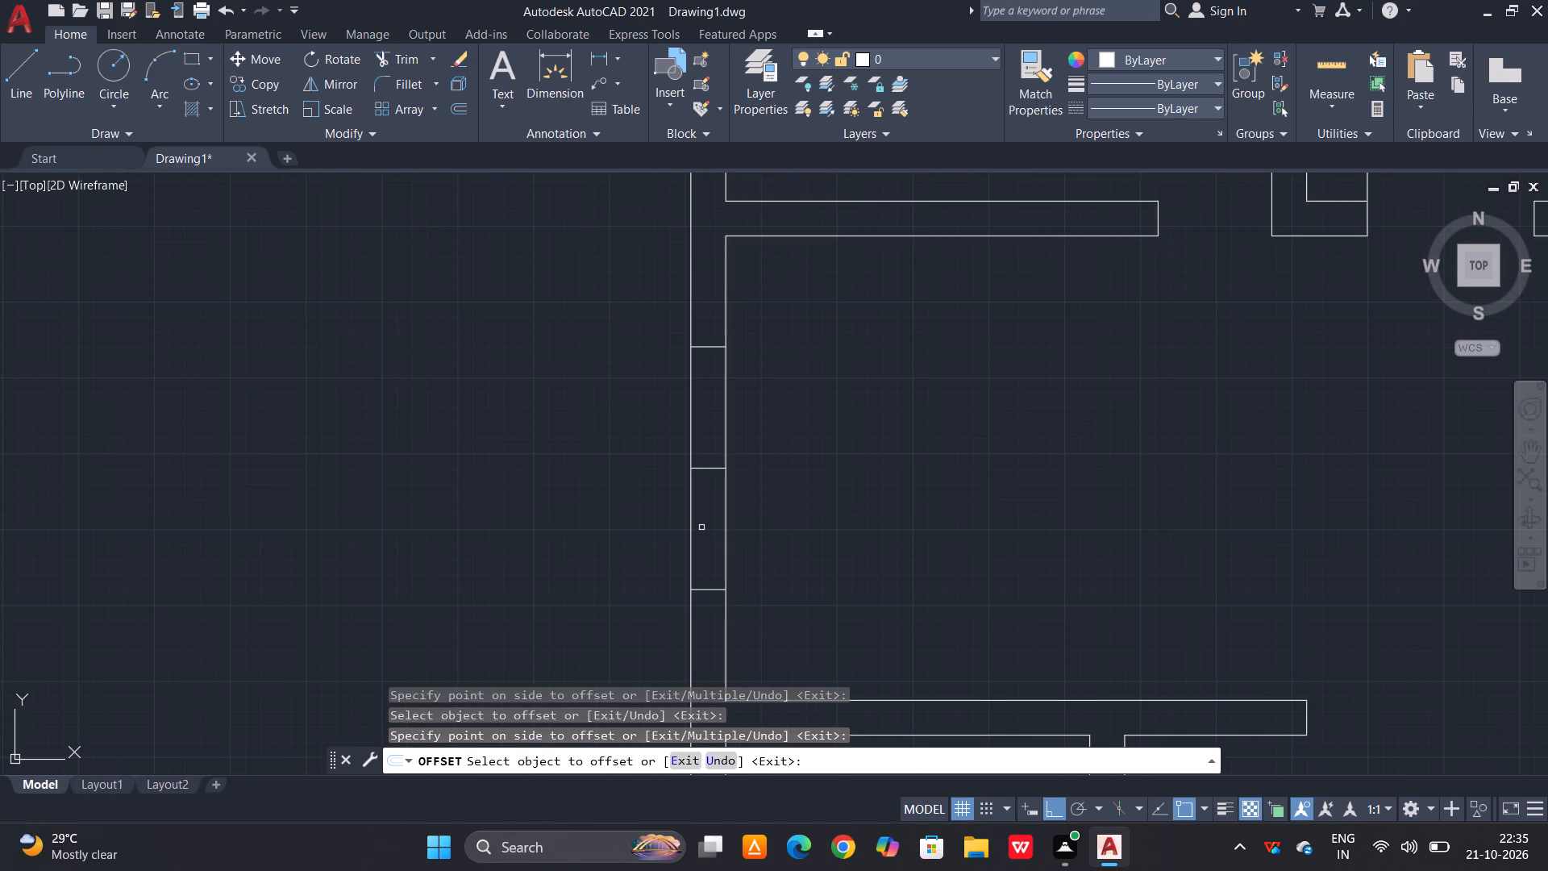
key(Escape)
Draw a vertical centre line inside the left wall from the upper 80 offset line to the lower one.
text(l)
key(space)
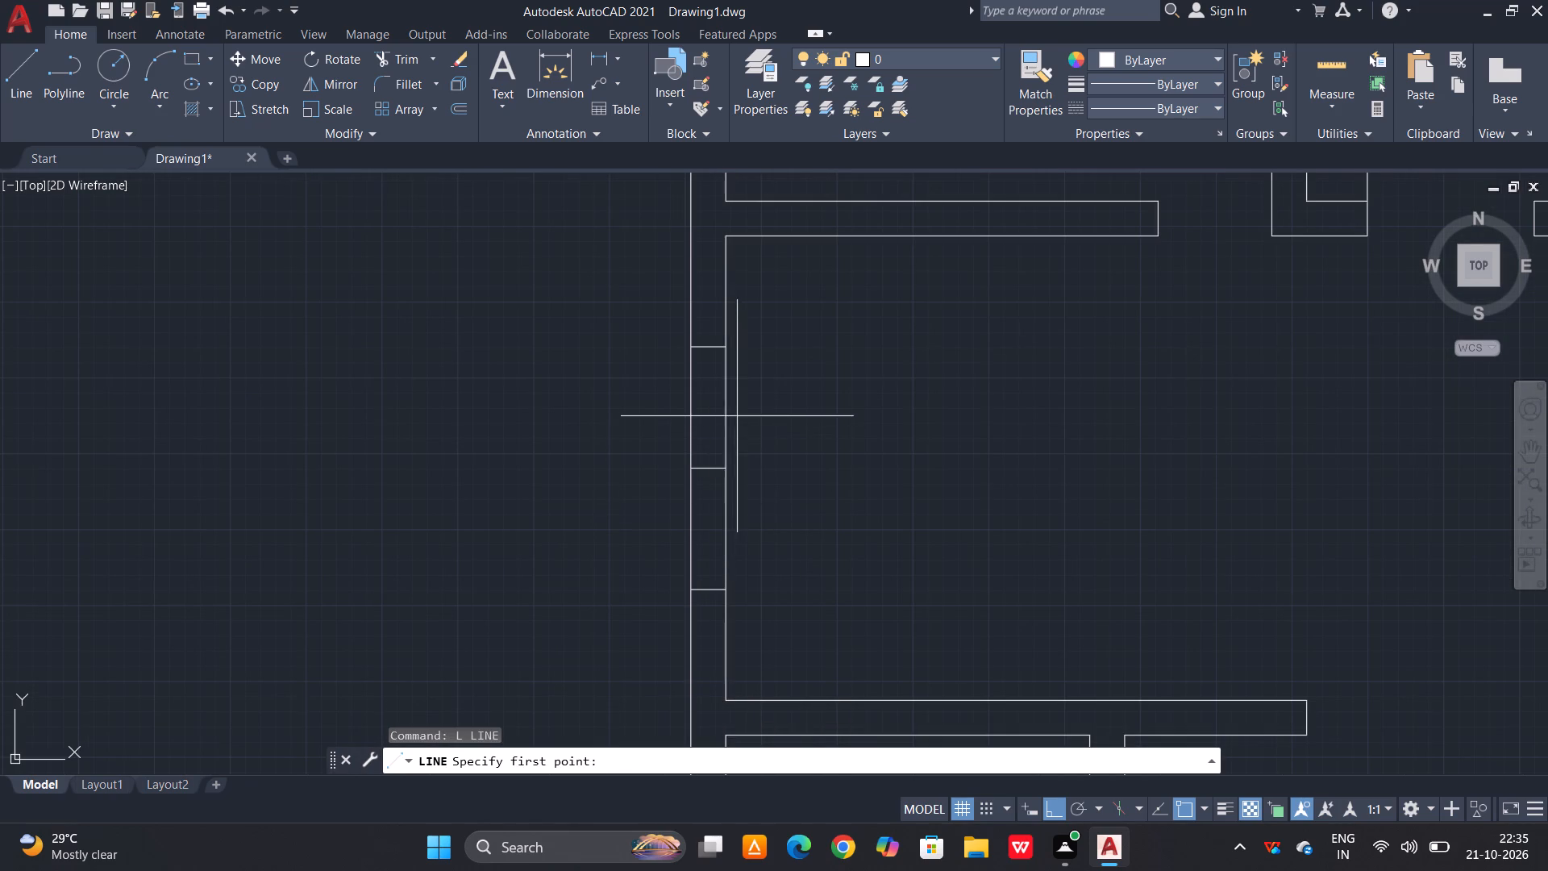
scroll(685, 365, up, 2)
click(738, 316)
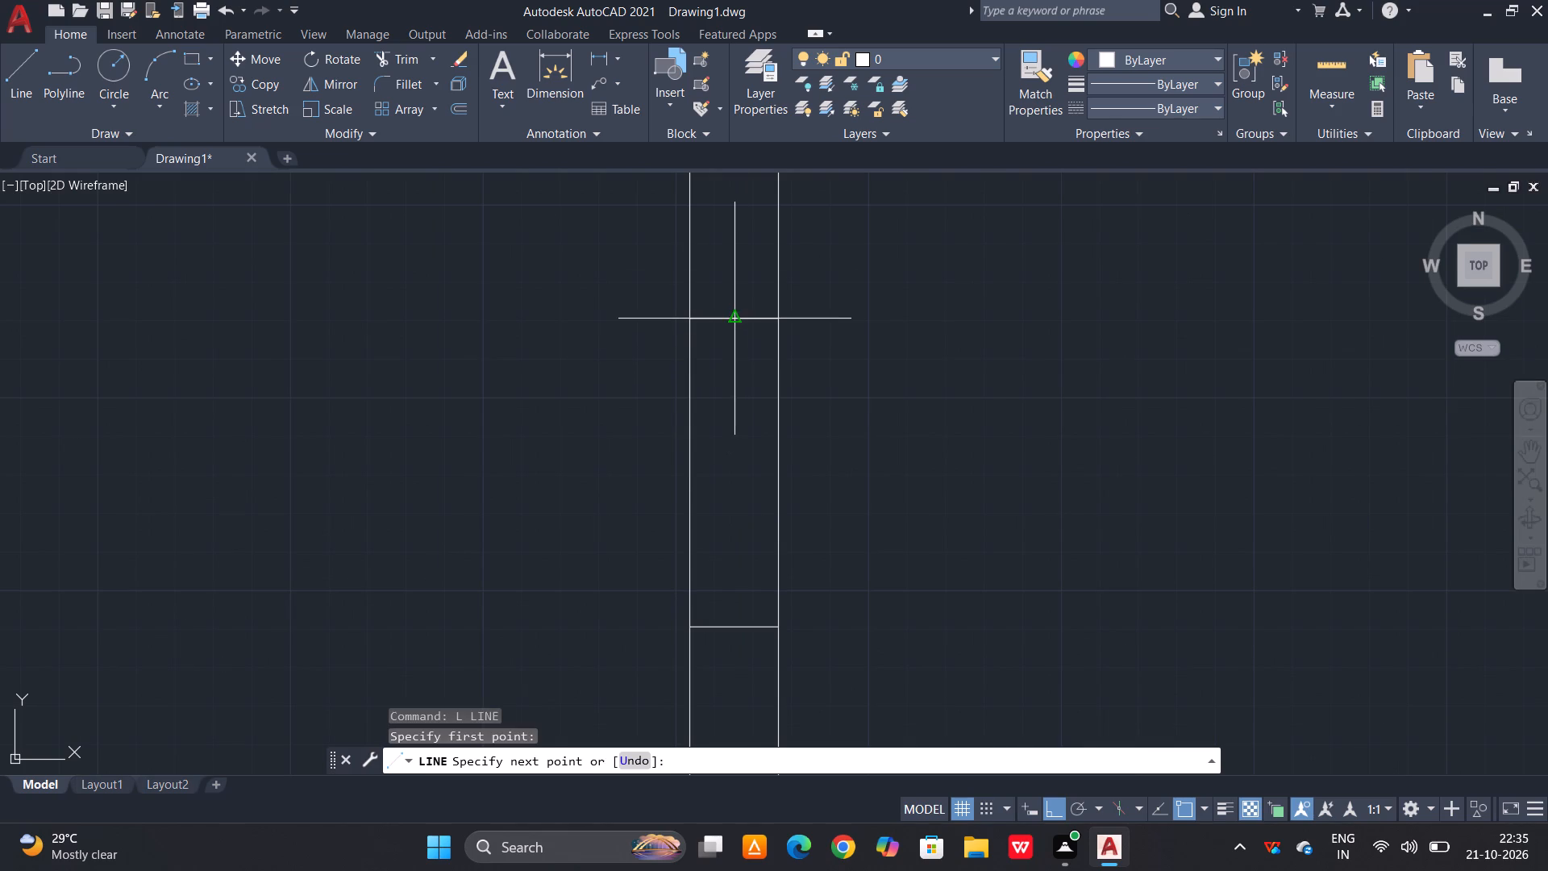
scroll(744, 265, down, 3)
scroll(740, 428, up, 3)
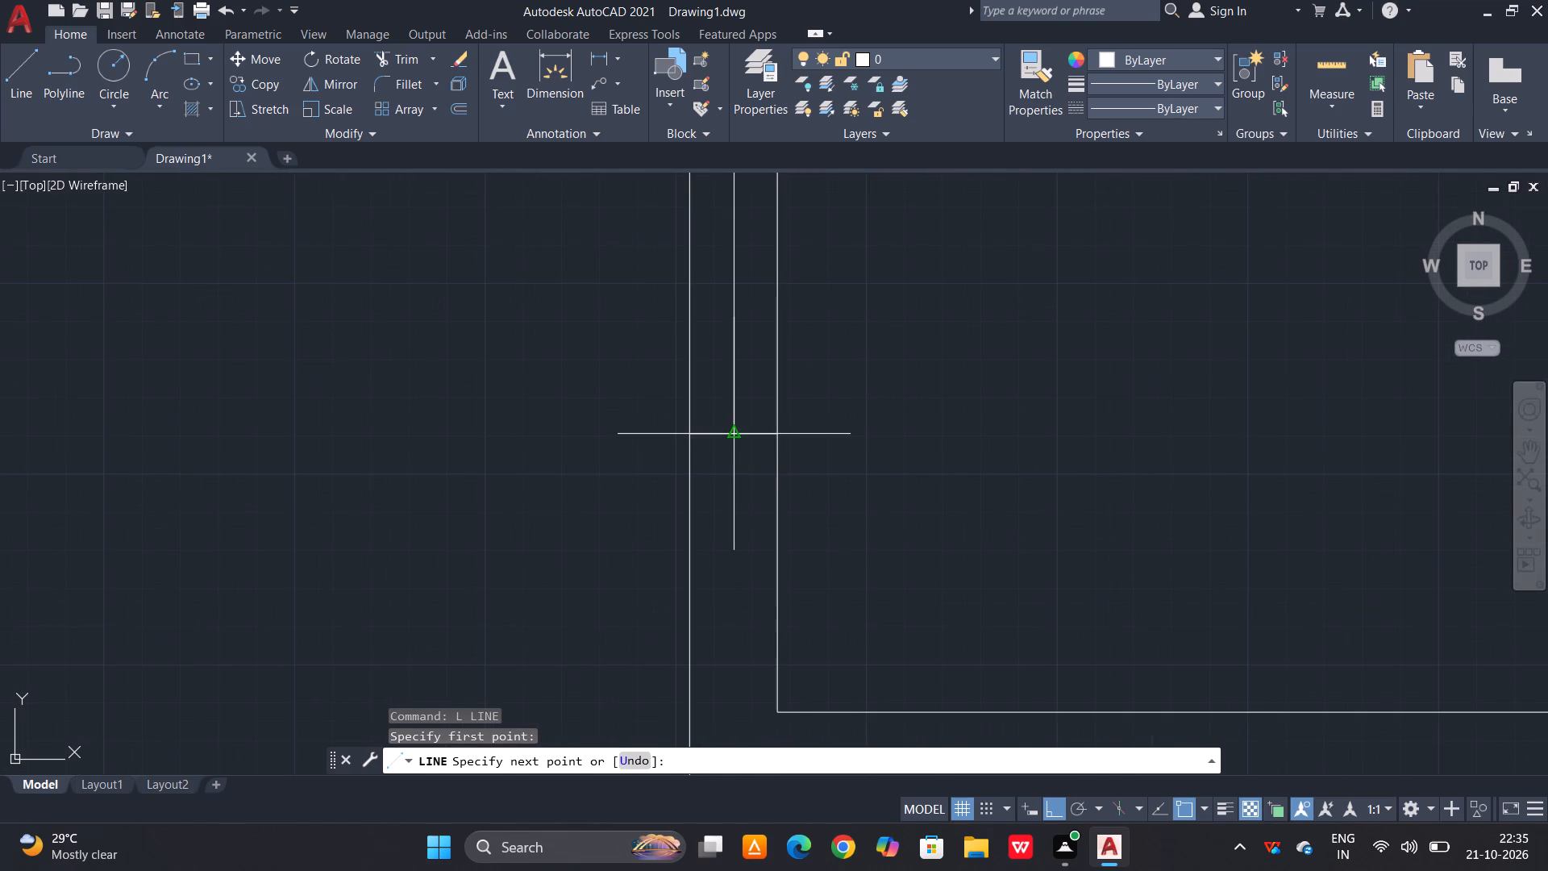
click(734, 432)
scroll(720, 544, down, 2)
key(Escape)
key(Escape)
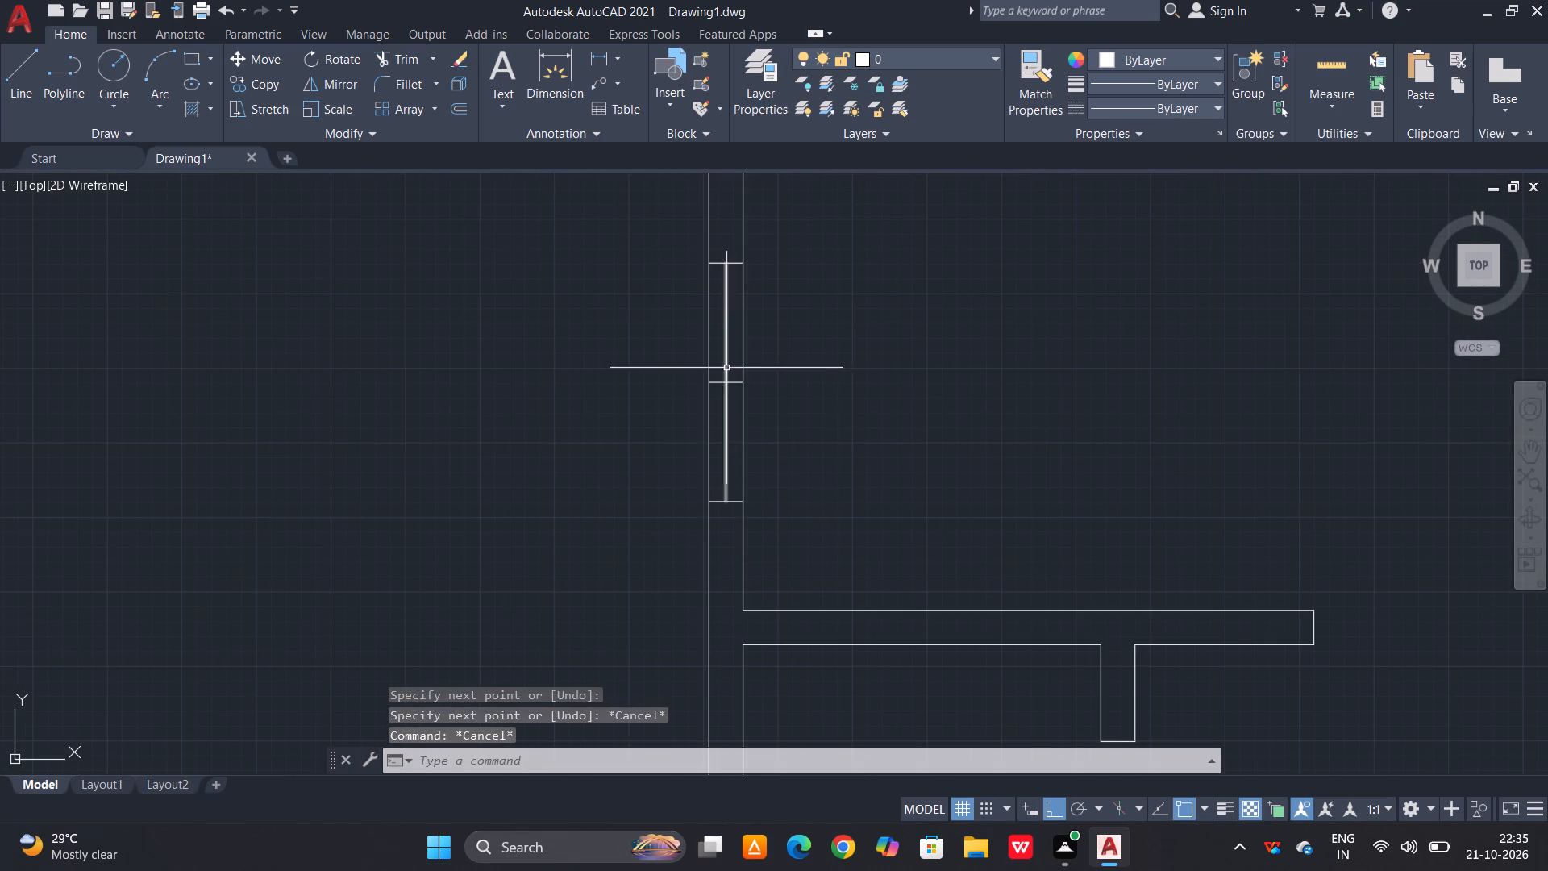
key(Escape)
Offset the window's middle cross line by 40 both upward and downward within the left wall.
scroll(742, 365, up, 1)
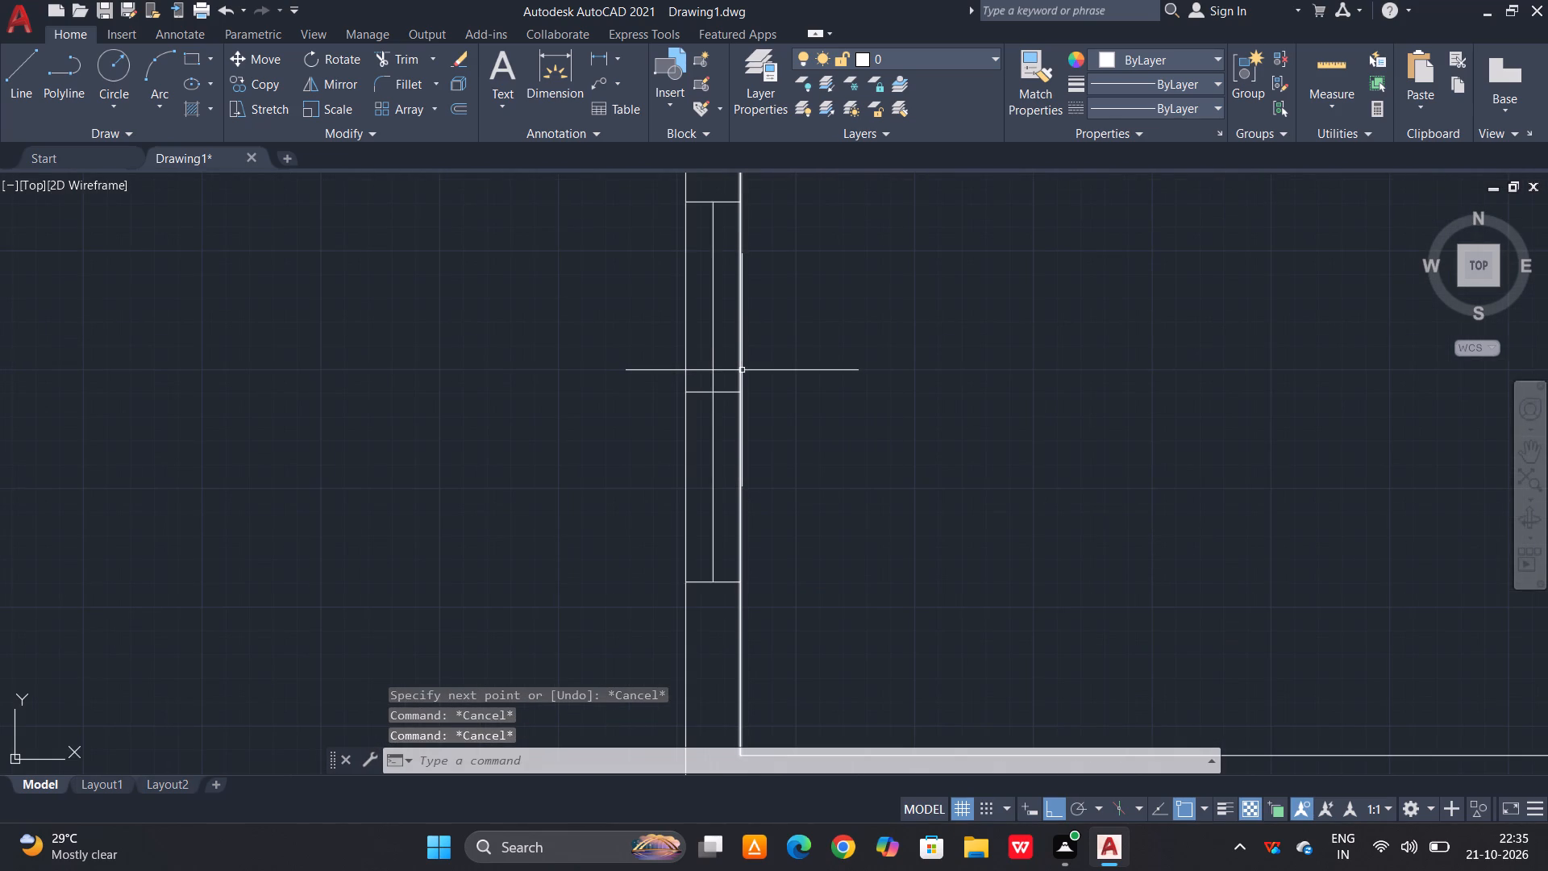
text(o 49)
key(BackSpace)
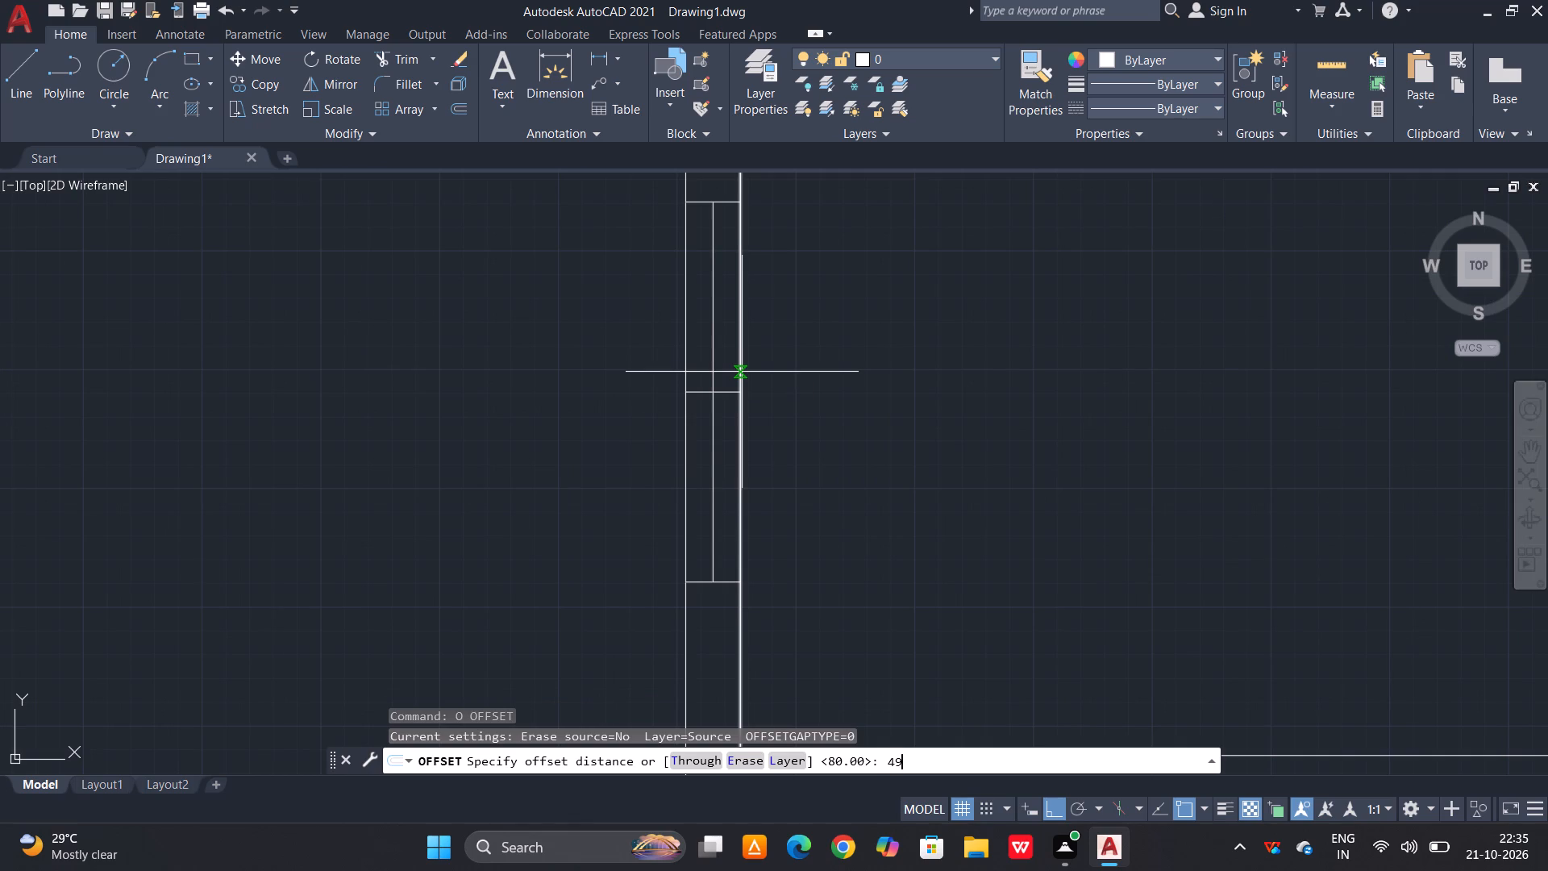
key(0)
key(space)
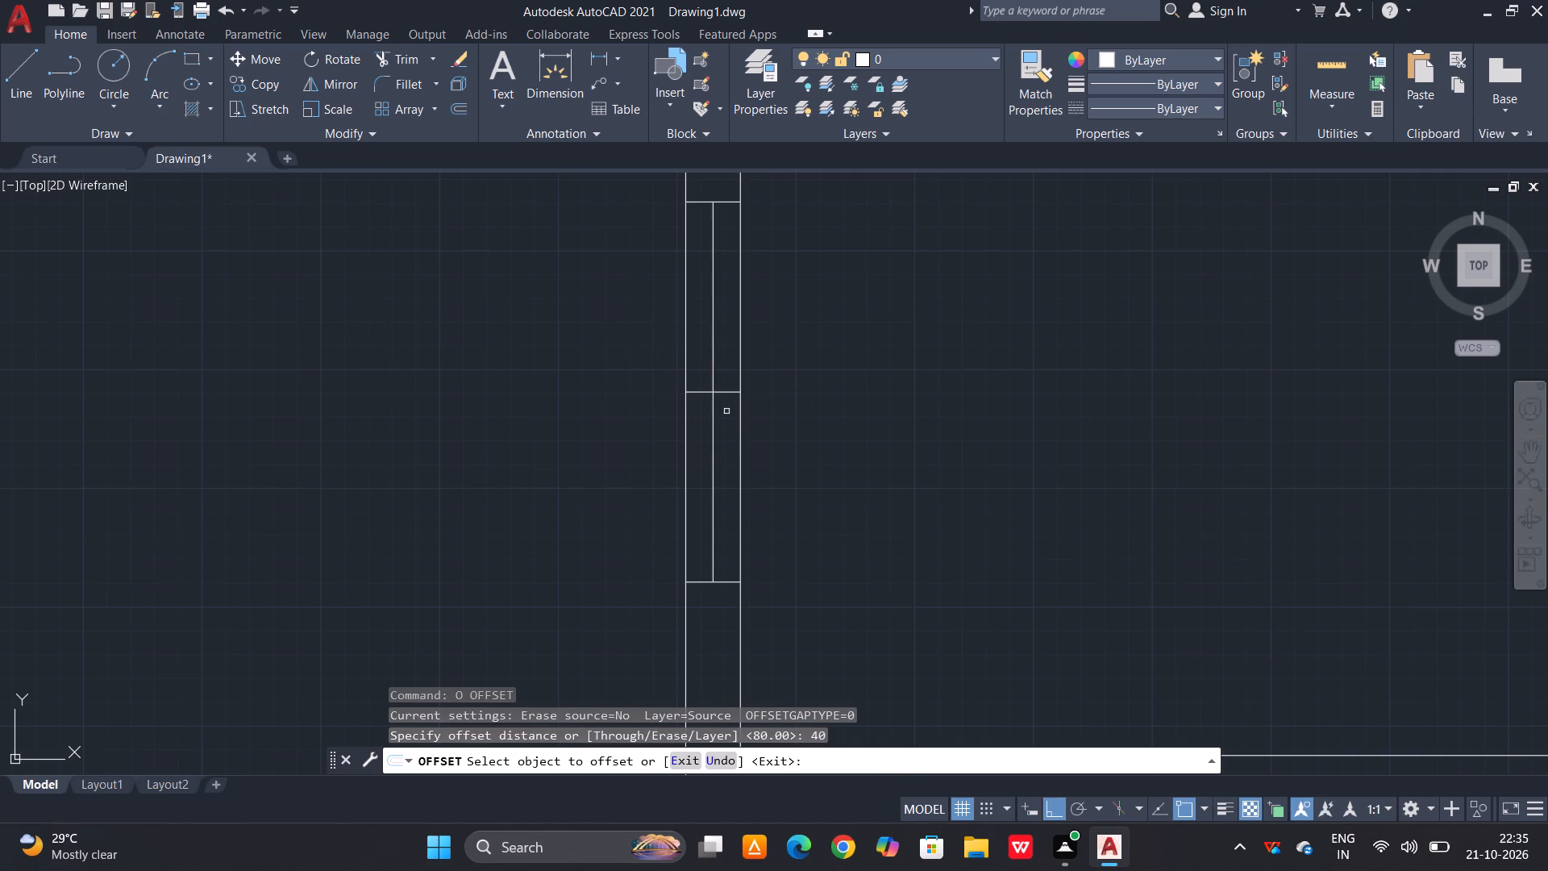
click(728, 395)
click(730, 388)
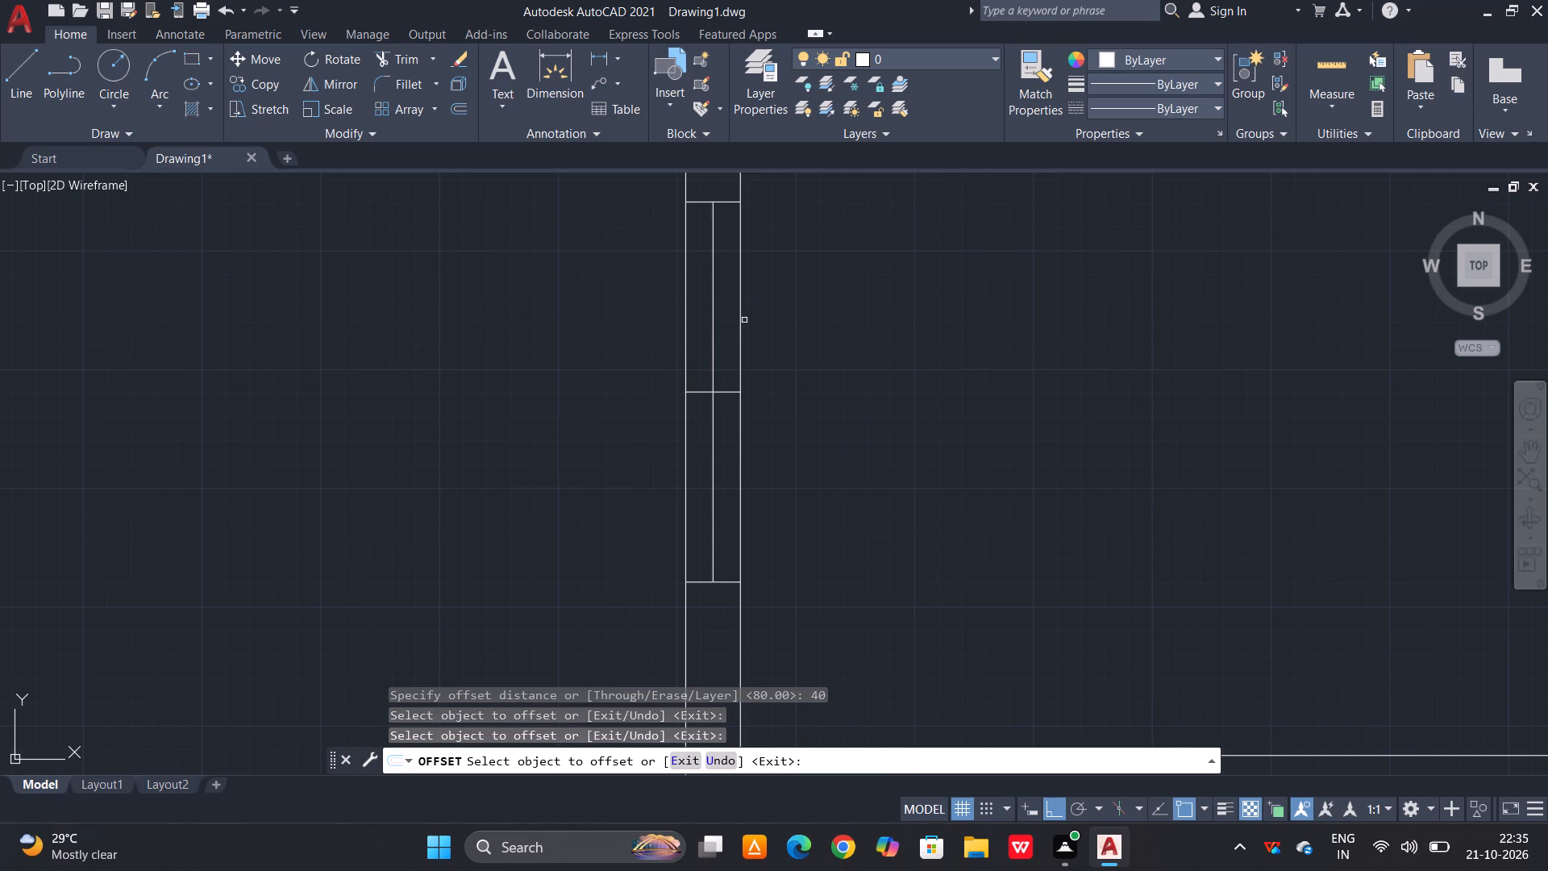
click(730, 393)
click(741, 337)
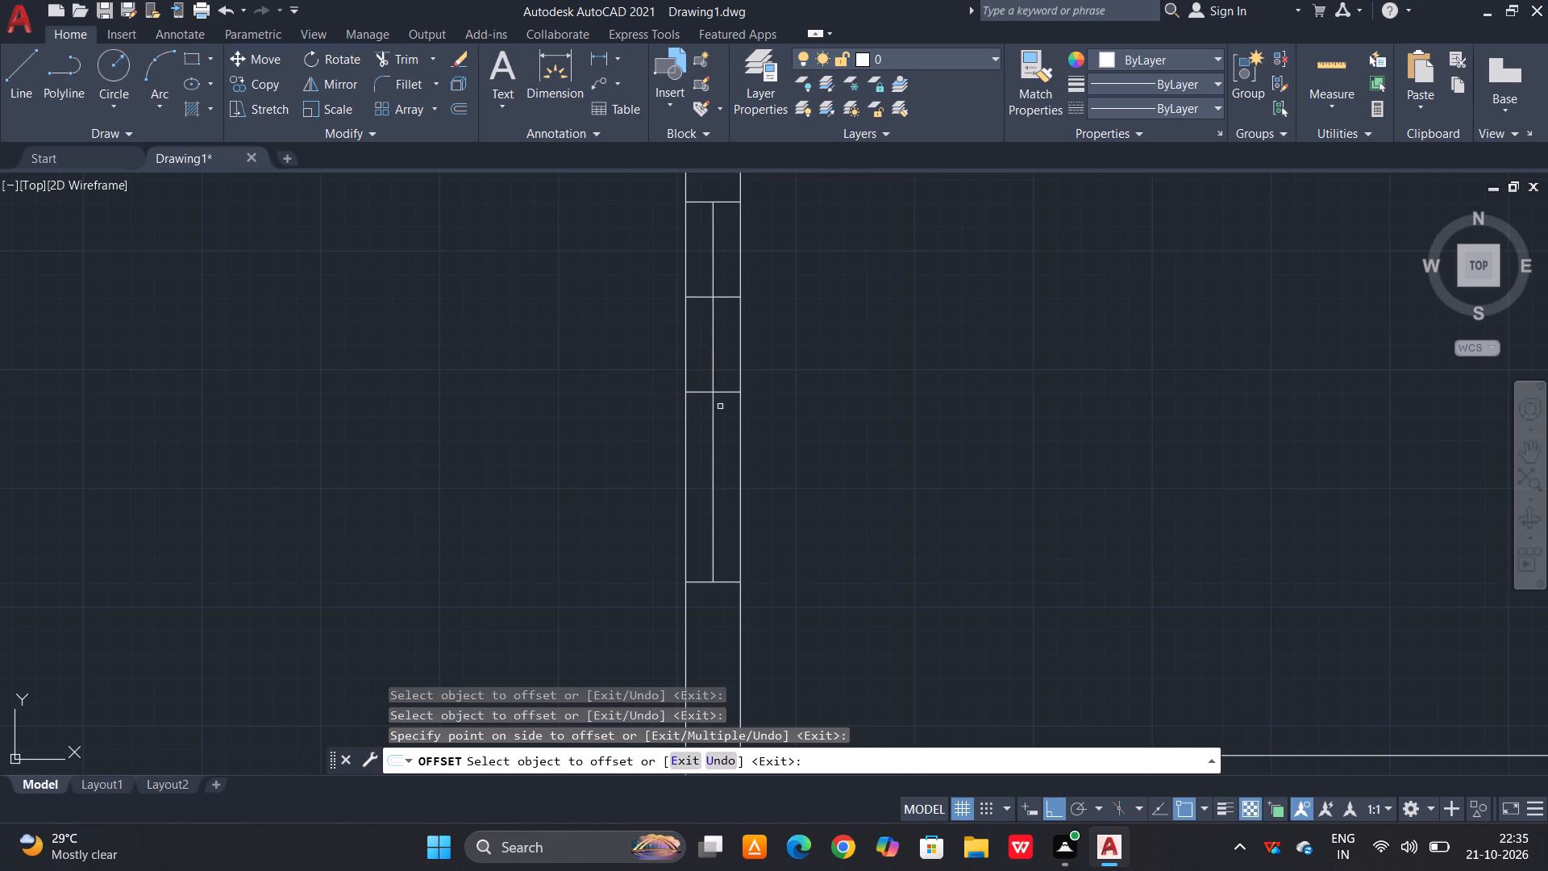
click(724, 395)
click(726, 394)
click(726, 487)
scroll(754, 430, down, 2)
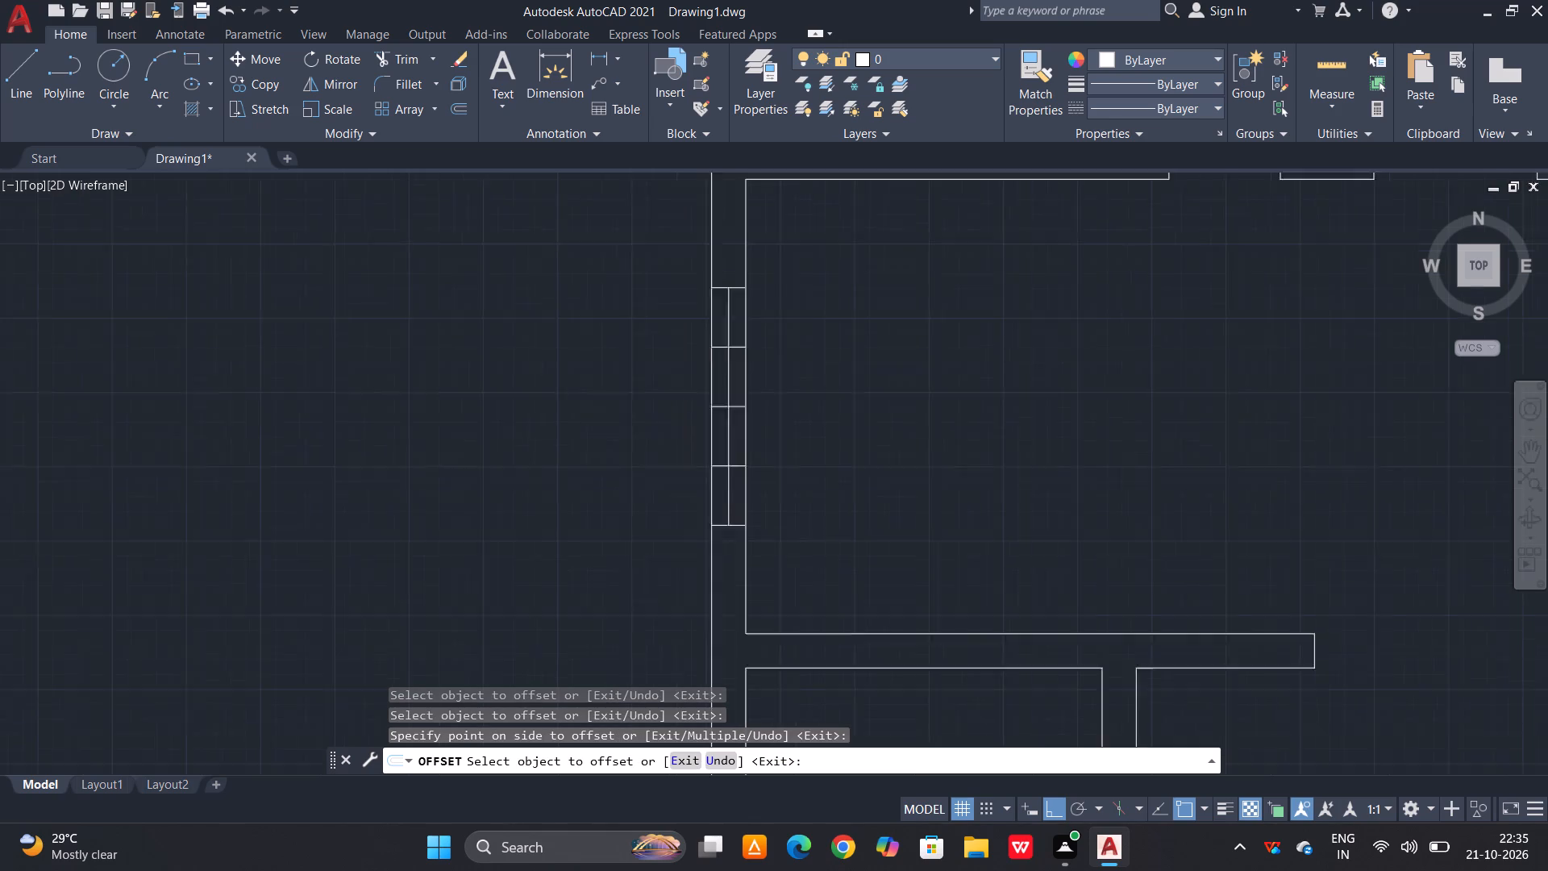
middle_drag(746, 573, 808, 431)
key(Escape)
Draw a short line across the left wall midway between the fourth and fifth horizontal walls.
key(l)
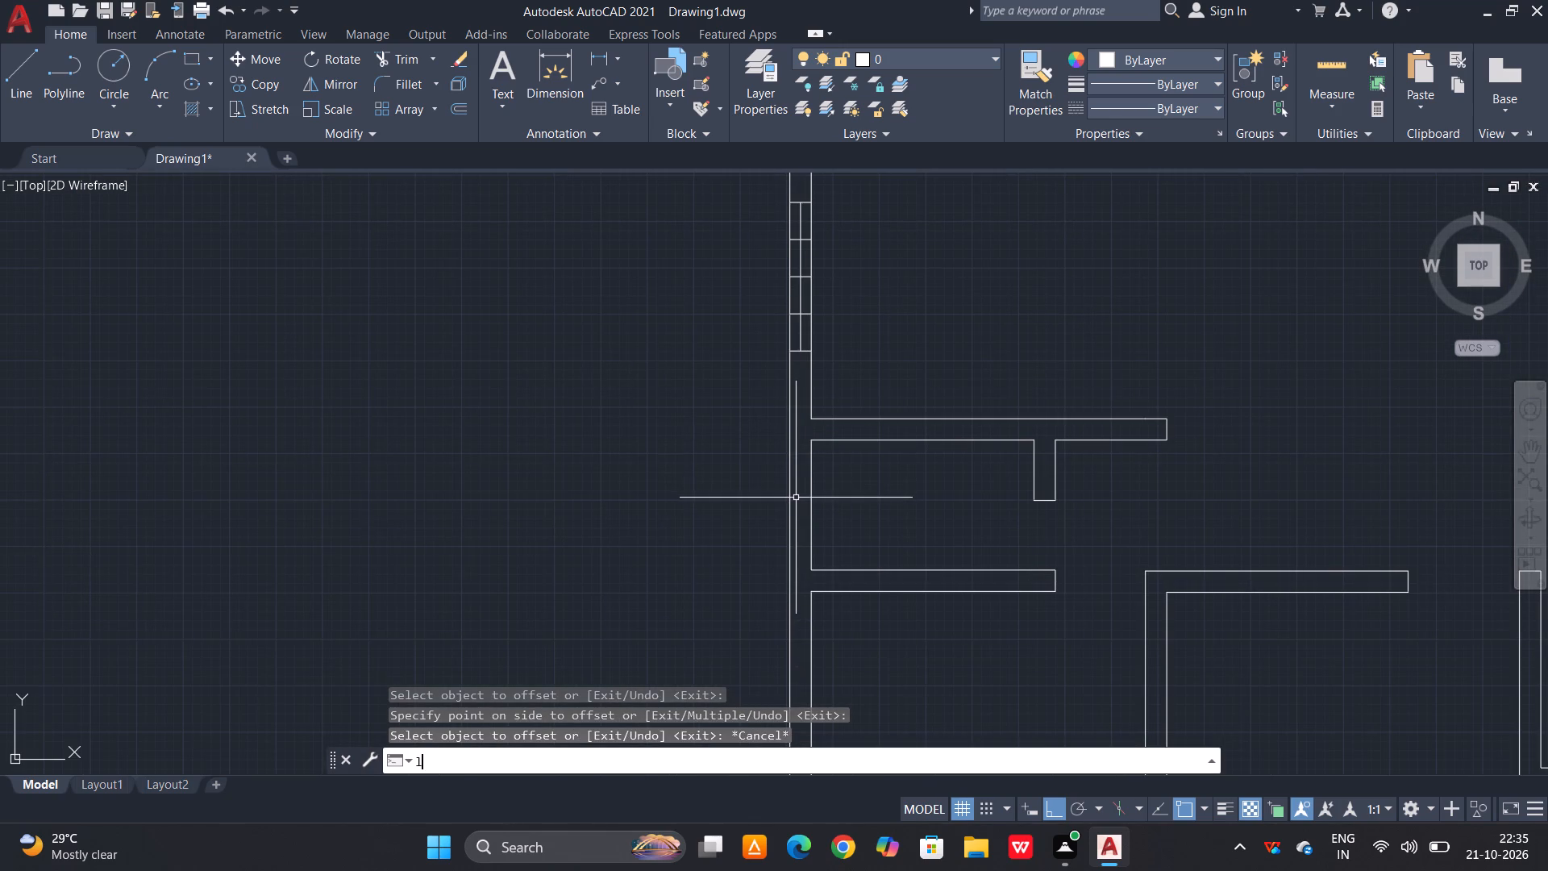
key(space)
click(811, 508)
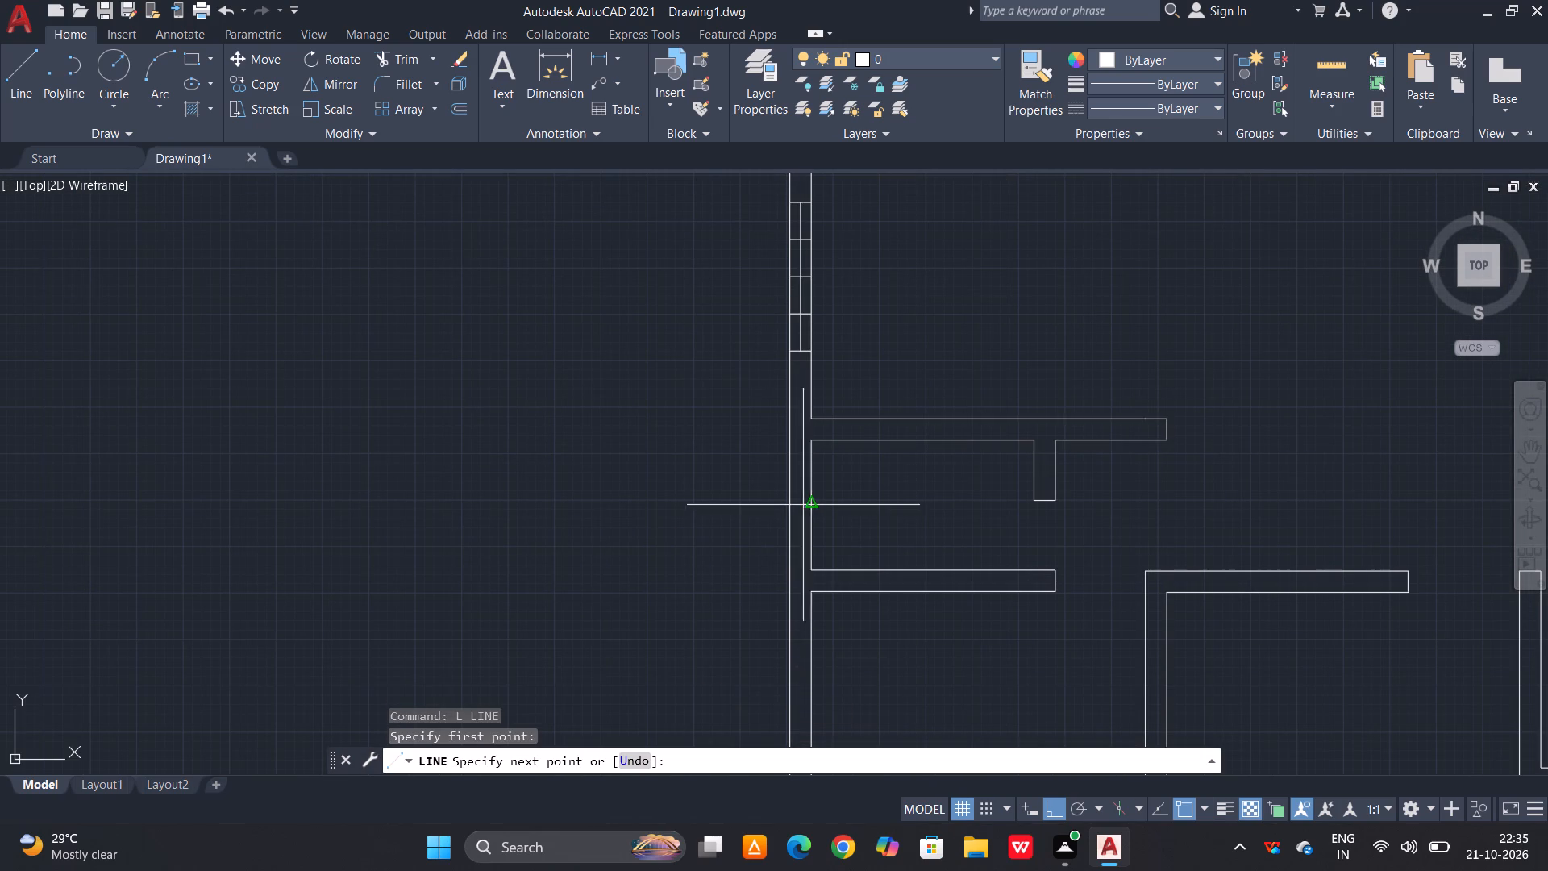
click(794, 505)
key(space)
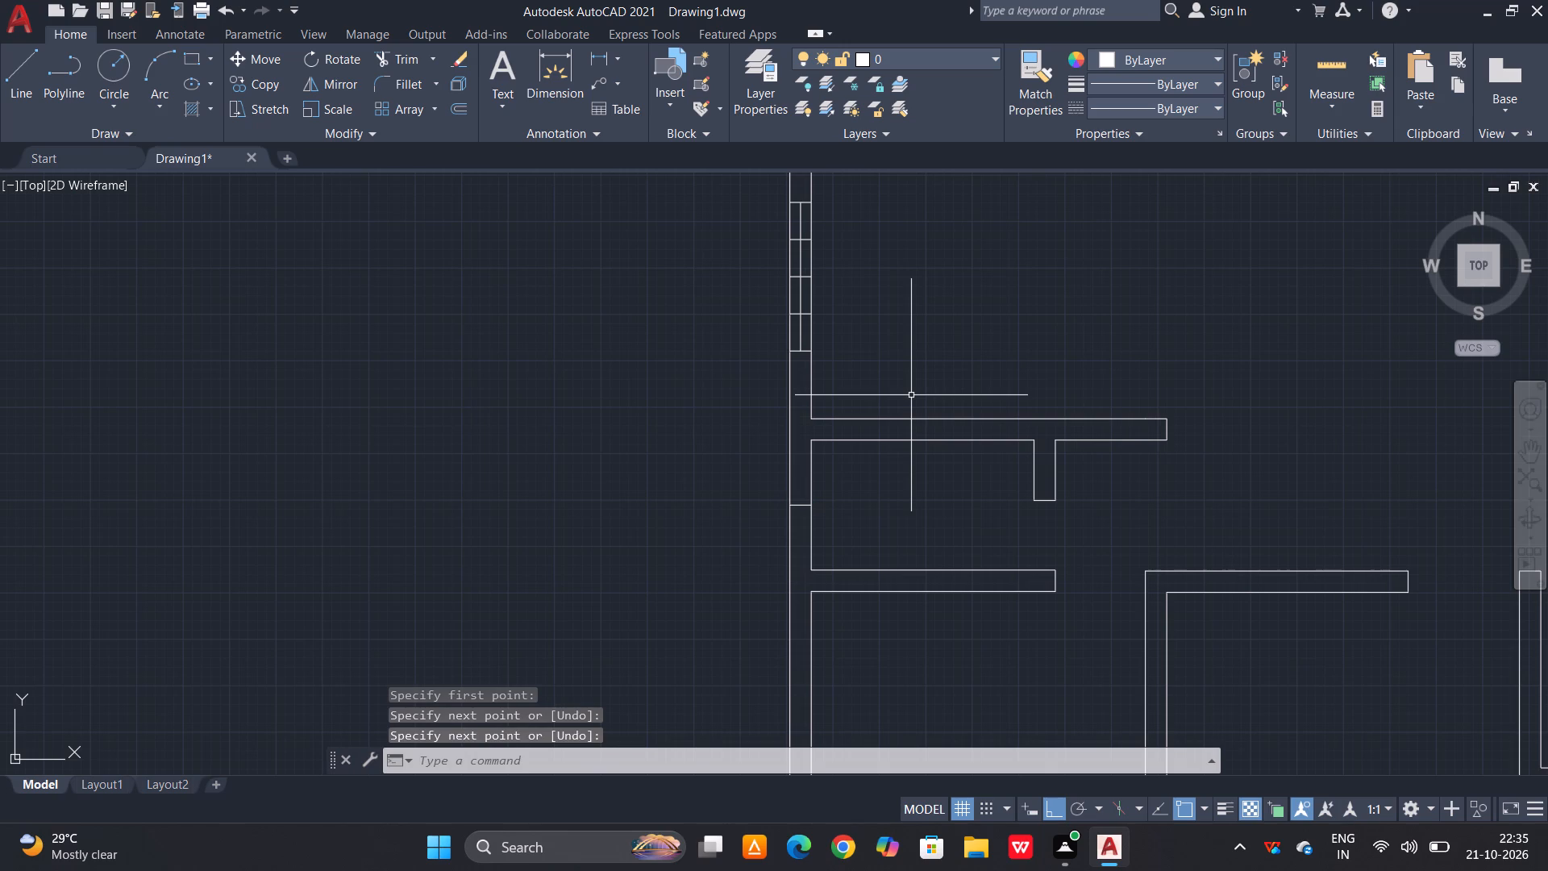
Offset the short cross line between the fourth and fifth horizontal walls by 37.5 both upward and downward.
text(o 37.5)
key(space)
scroll(800, 516, up, 3)
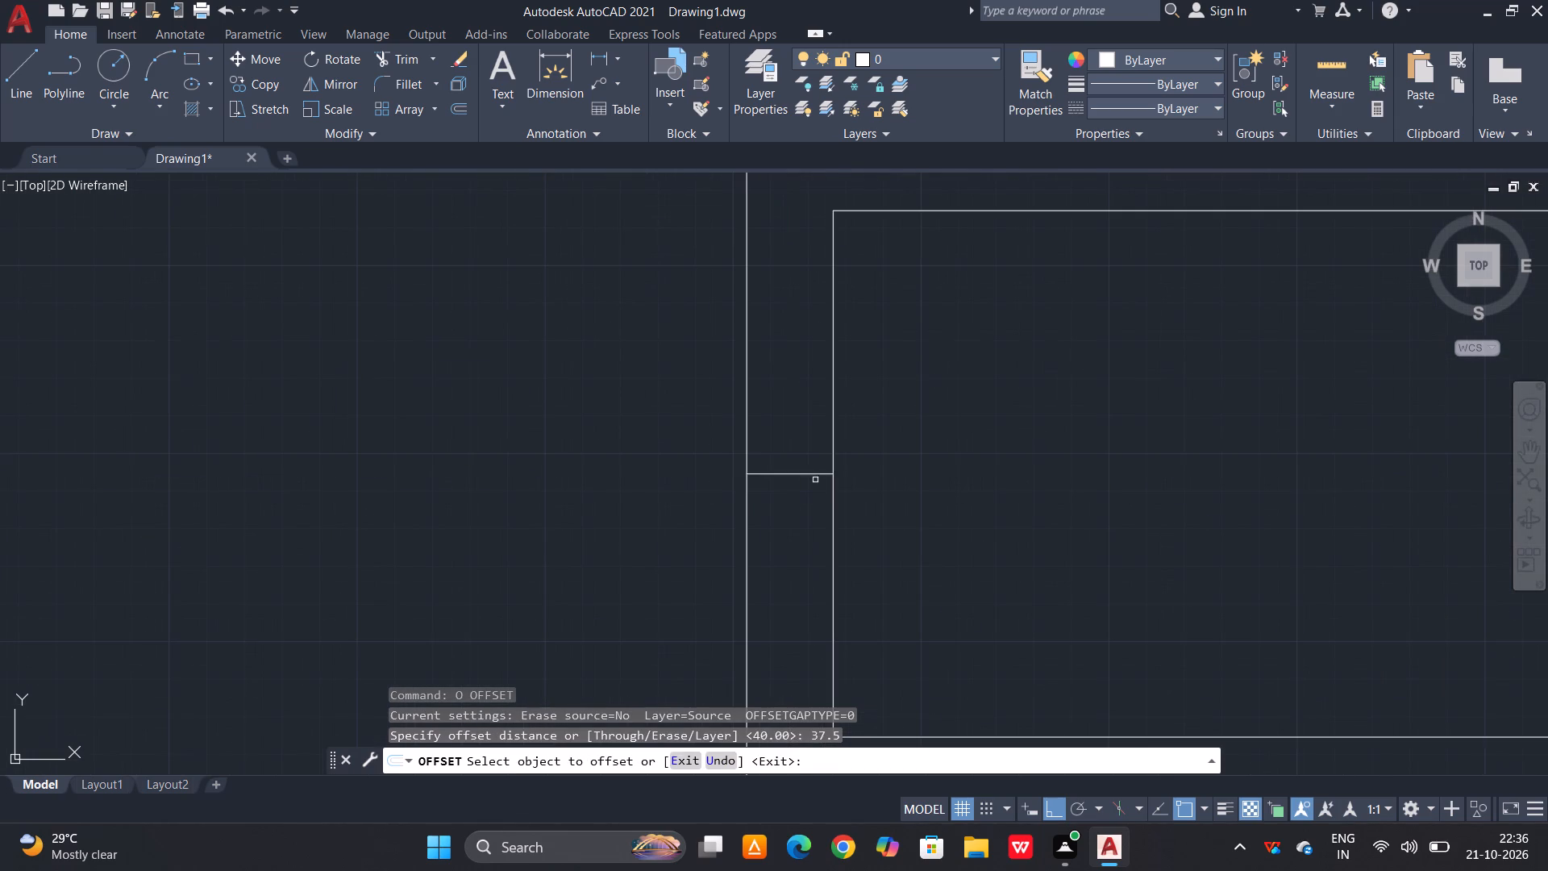
click(817, 476)
click(825, 428)
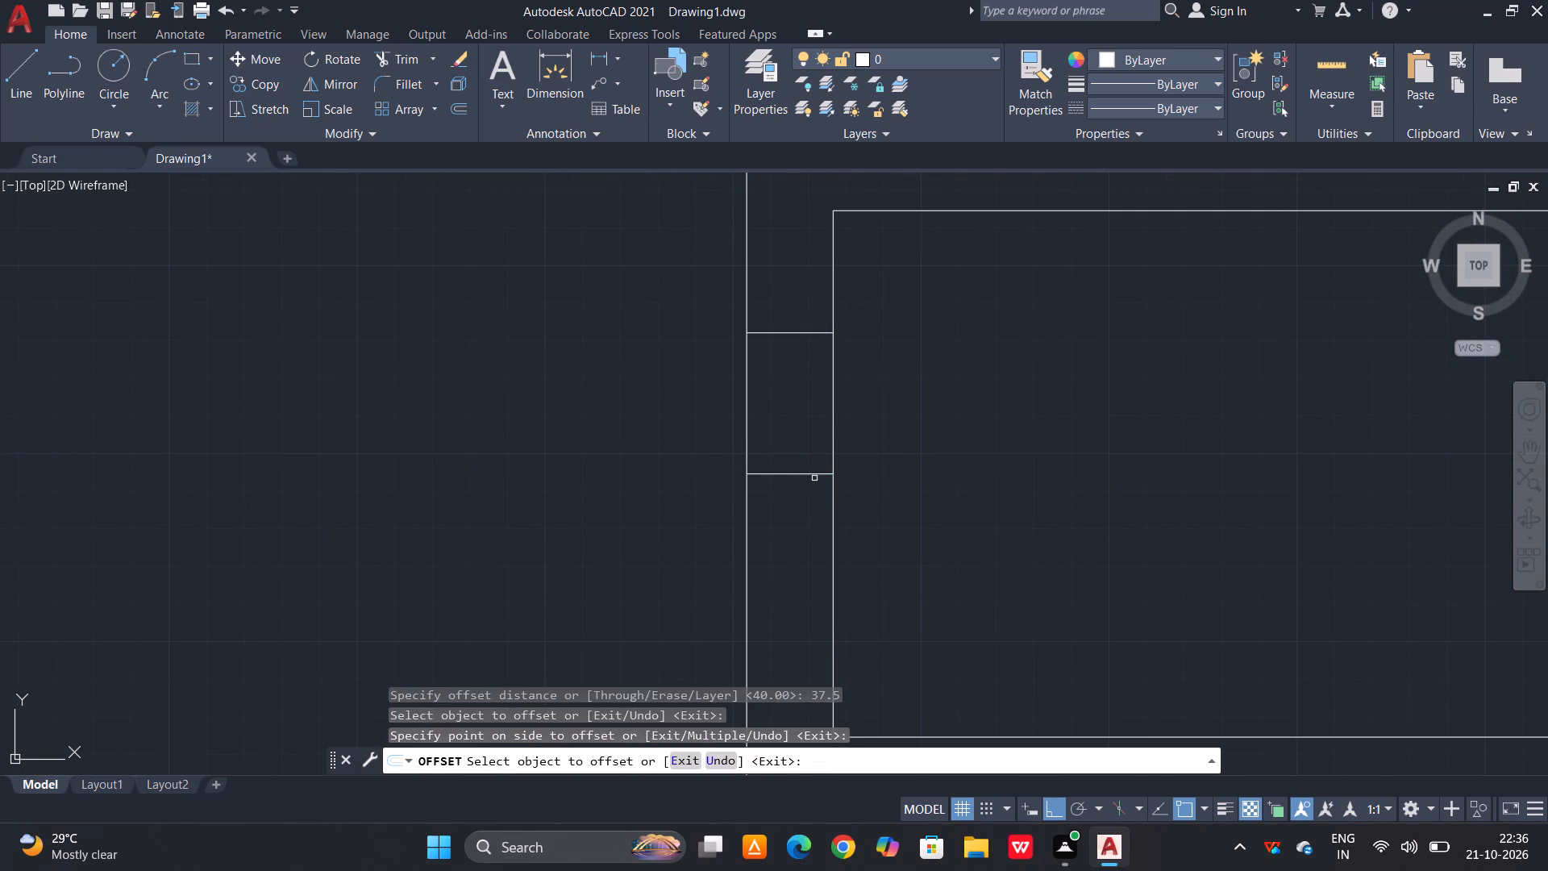
click(814, 478)
click(815, 473)
click(785, 601)
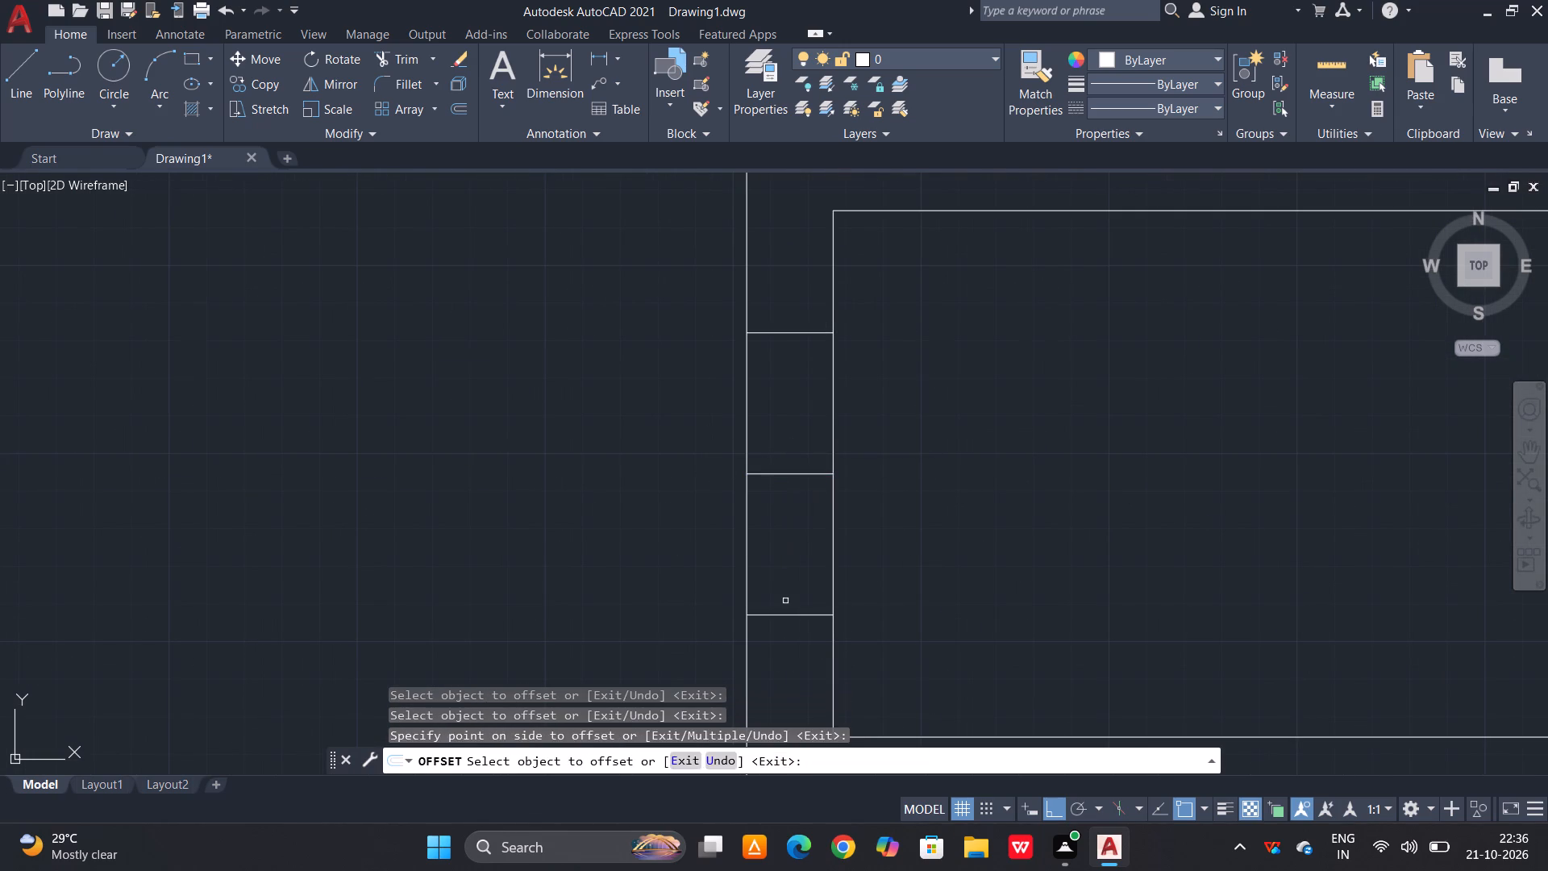
key(Escape)
Draw a vertical centre line inside the left wall from the upper 37.5 offset line to the lower one.
key(l)
key(space)
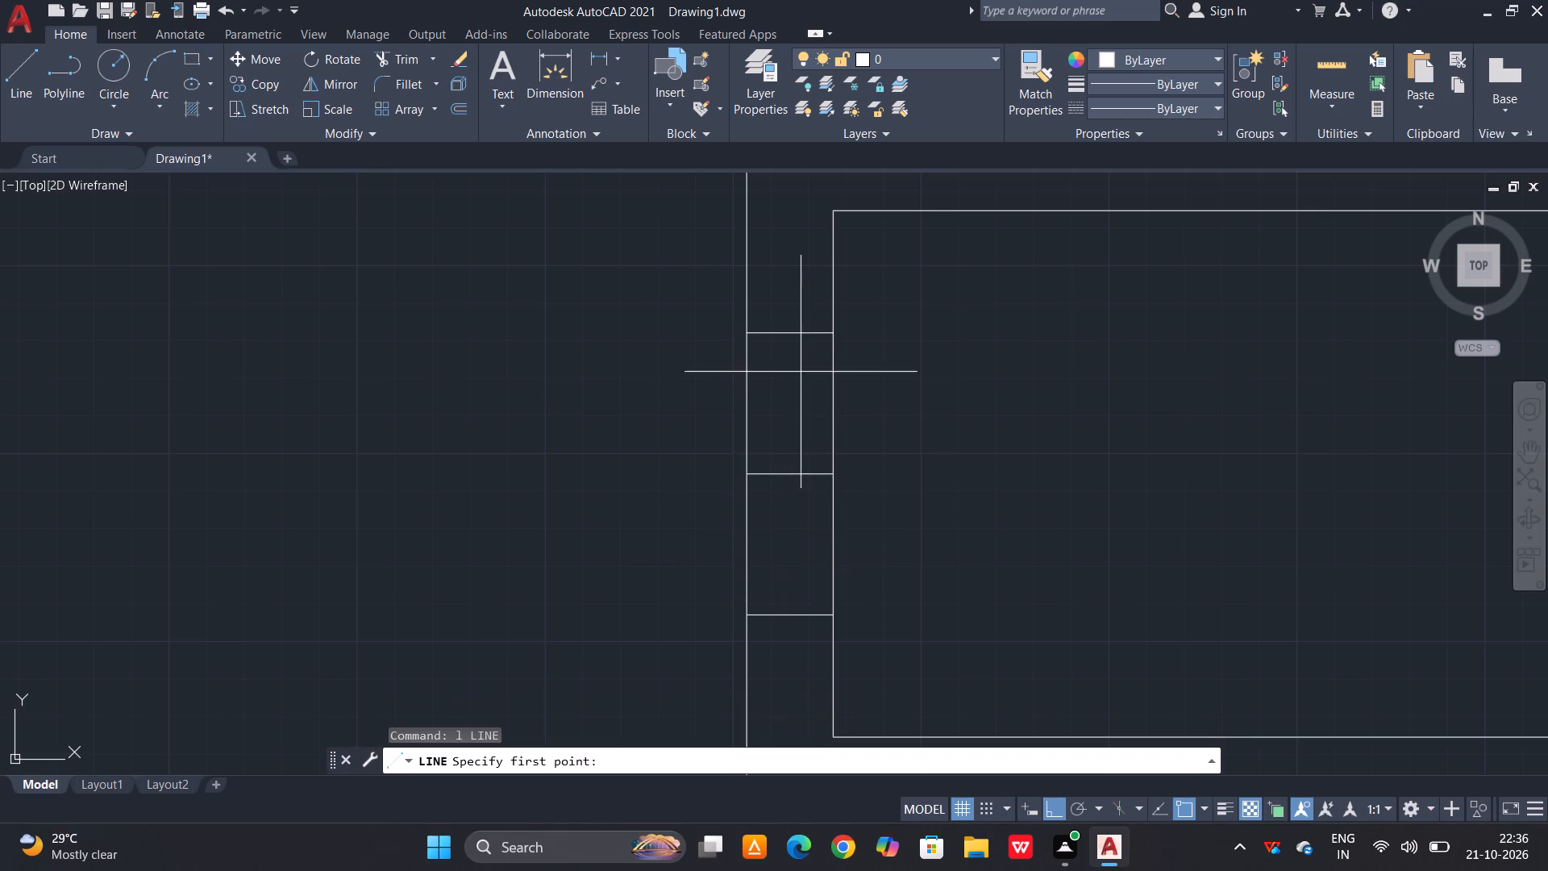
click(789, 333)
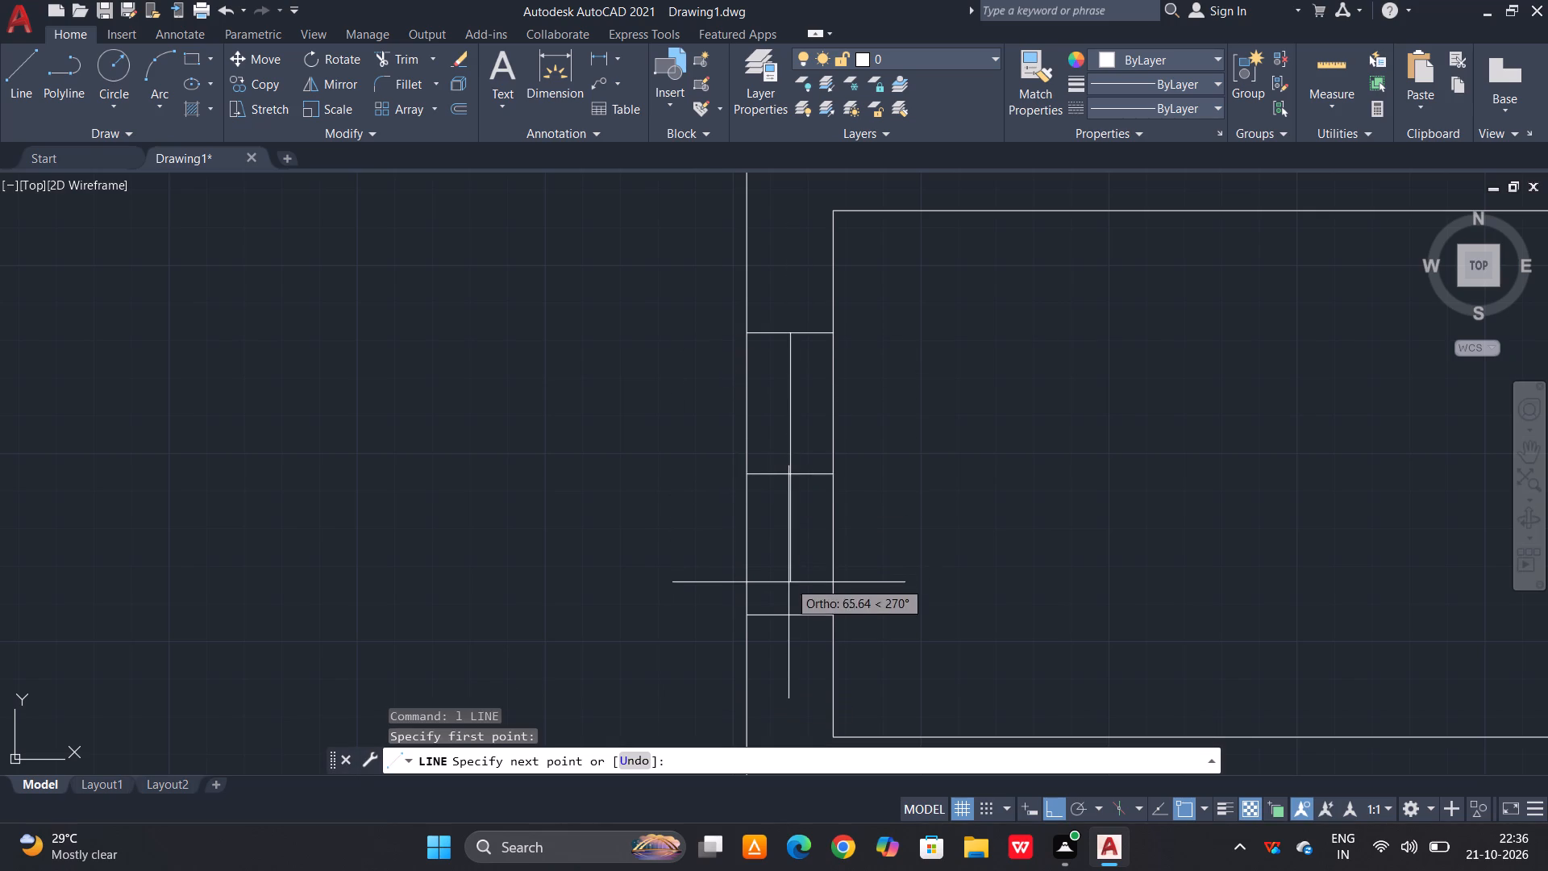
click(789, 615)
key(space)
scroll(808, 353, down, 3)
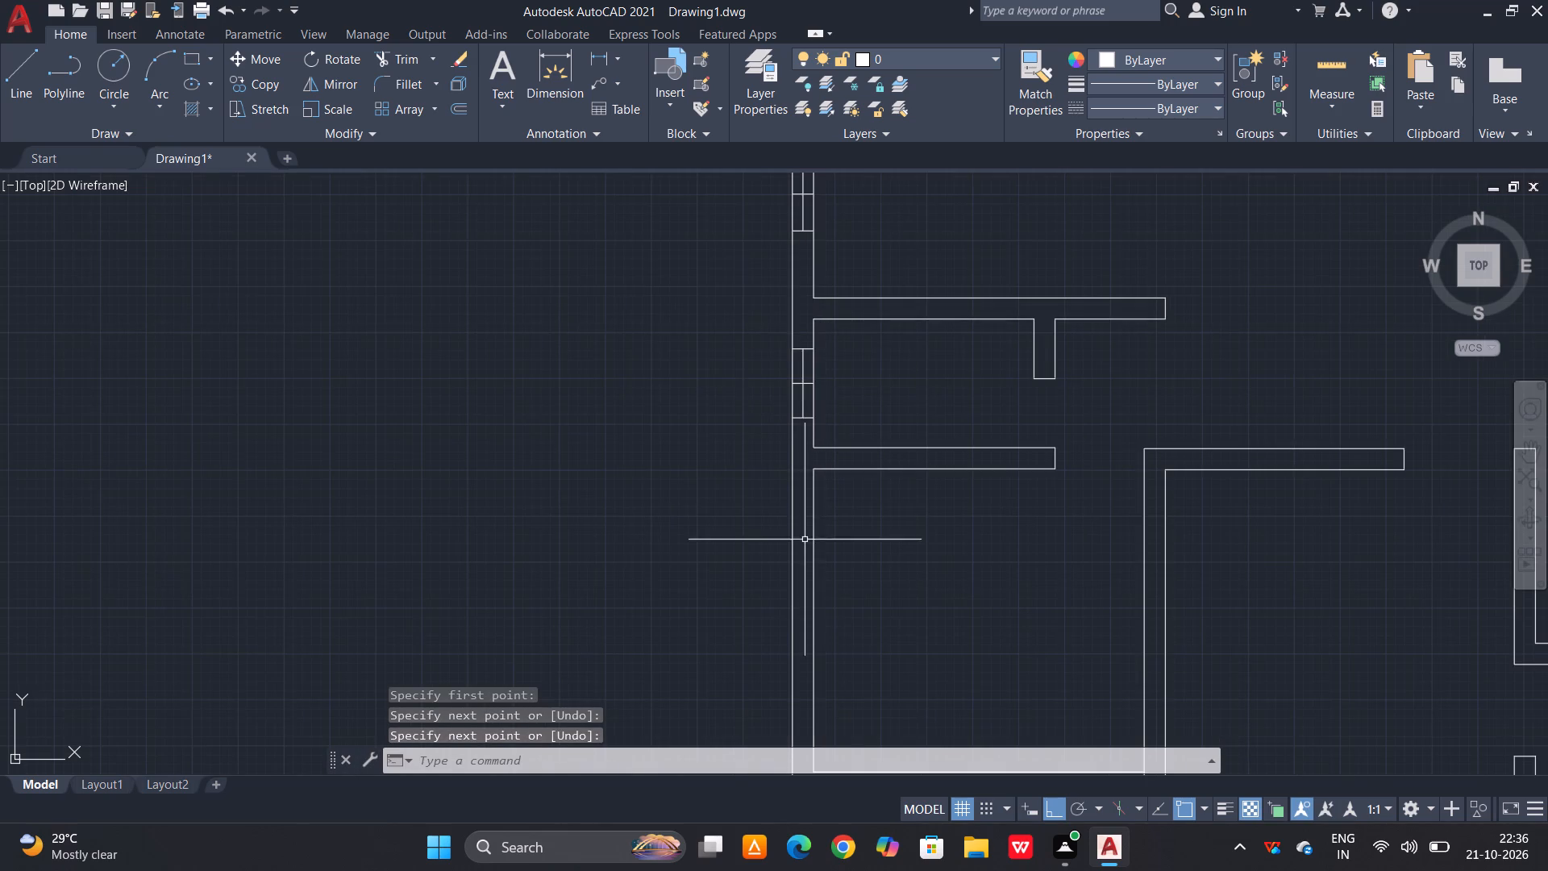
Offset the fifth horizontal wall's lower line and the bottom wall's upper line 50 into the lower-left room.
middle_drag(805, 540, 813, 492)
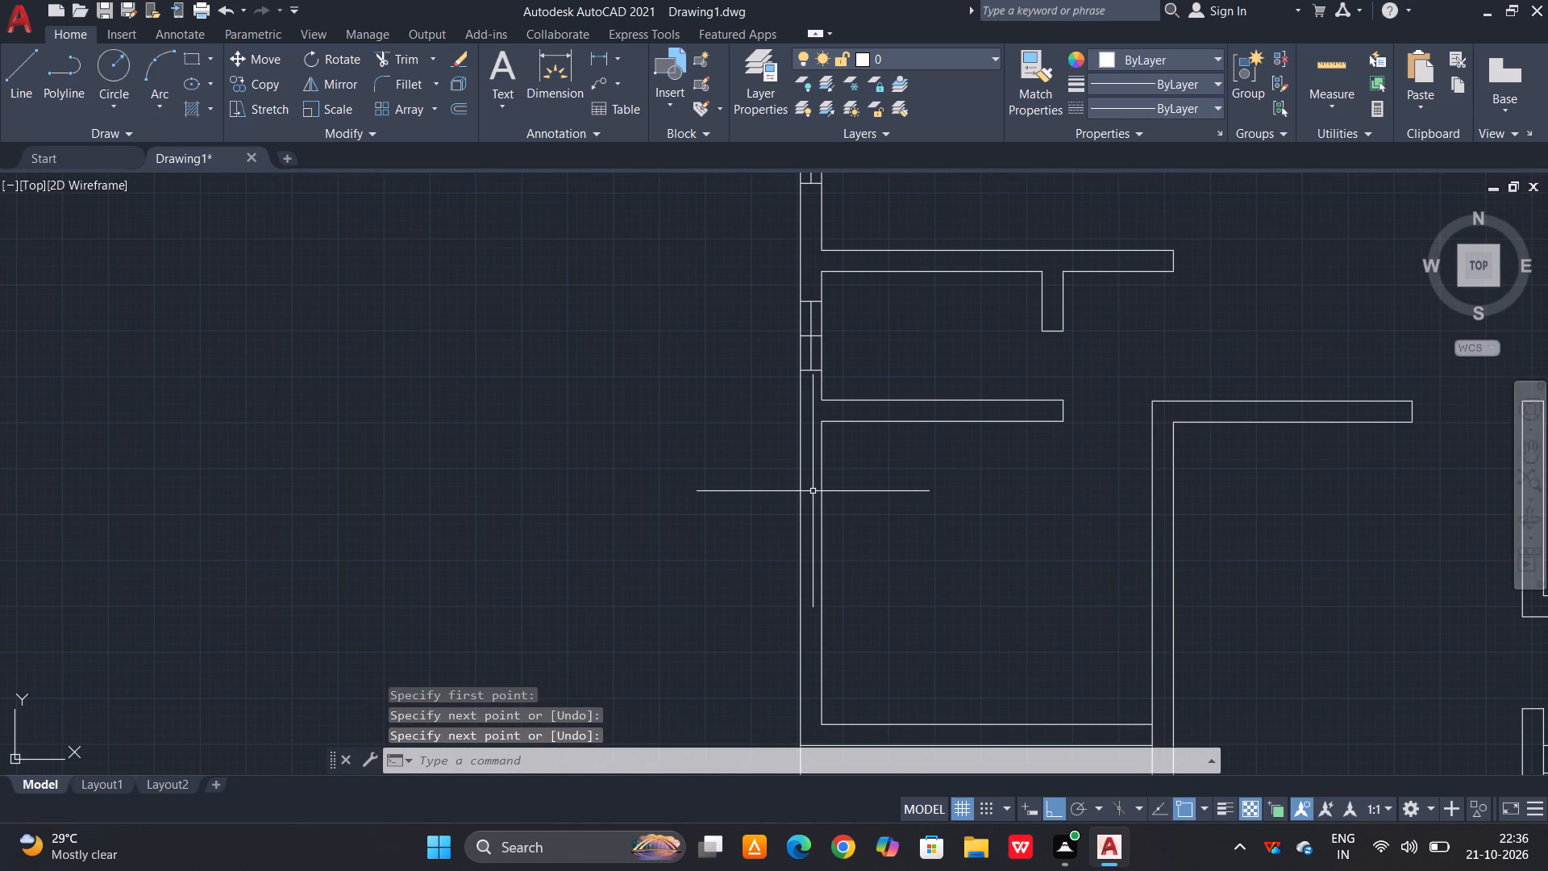
middle_drag(786, 596, 801, 551)
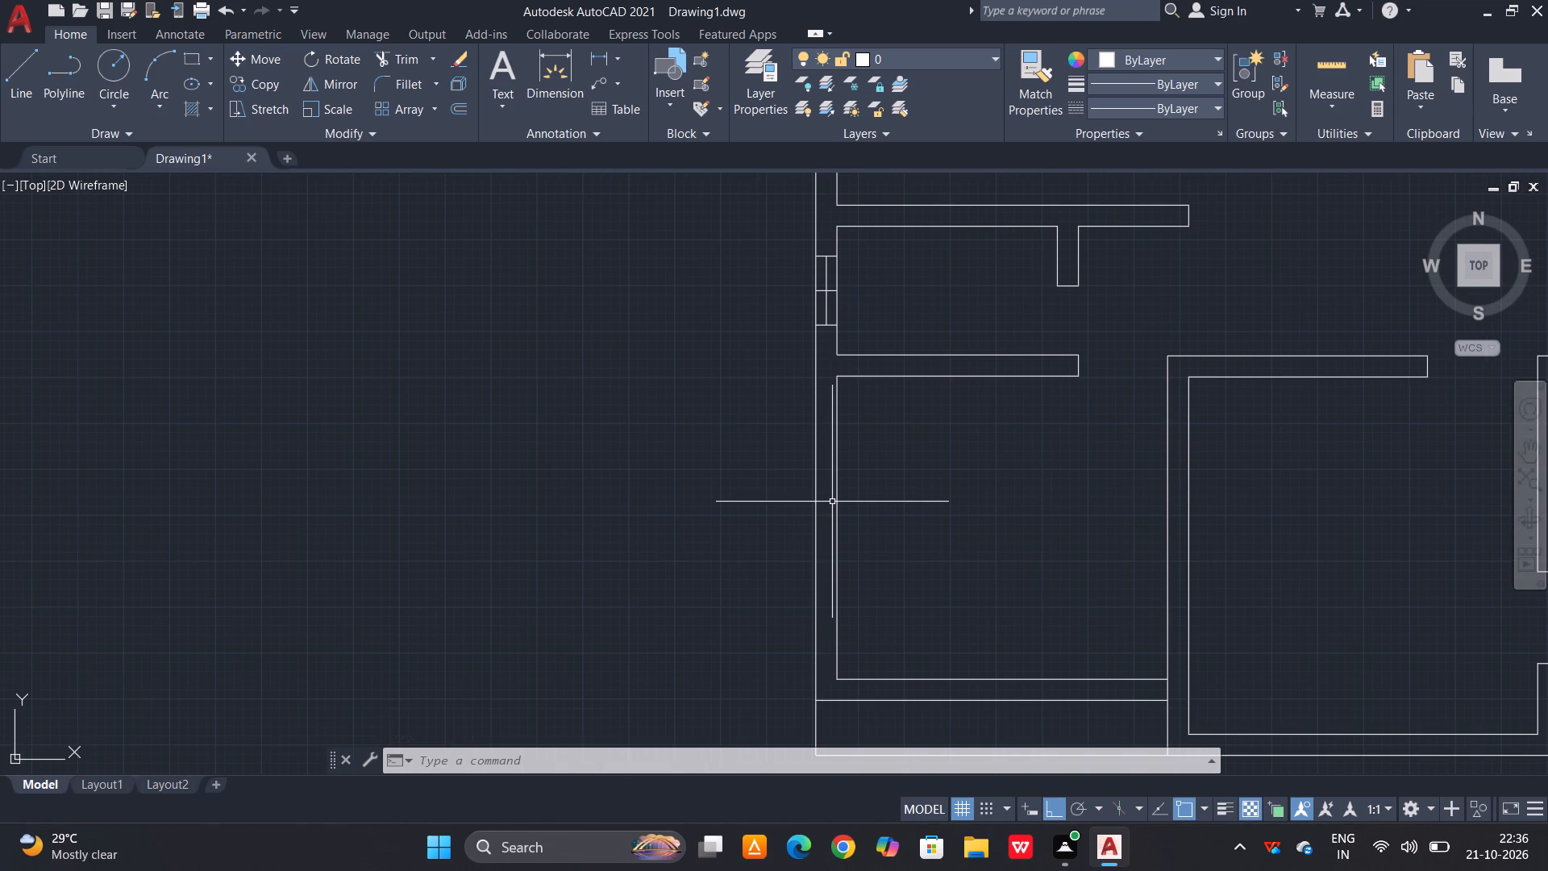
text(o)
key(space)
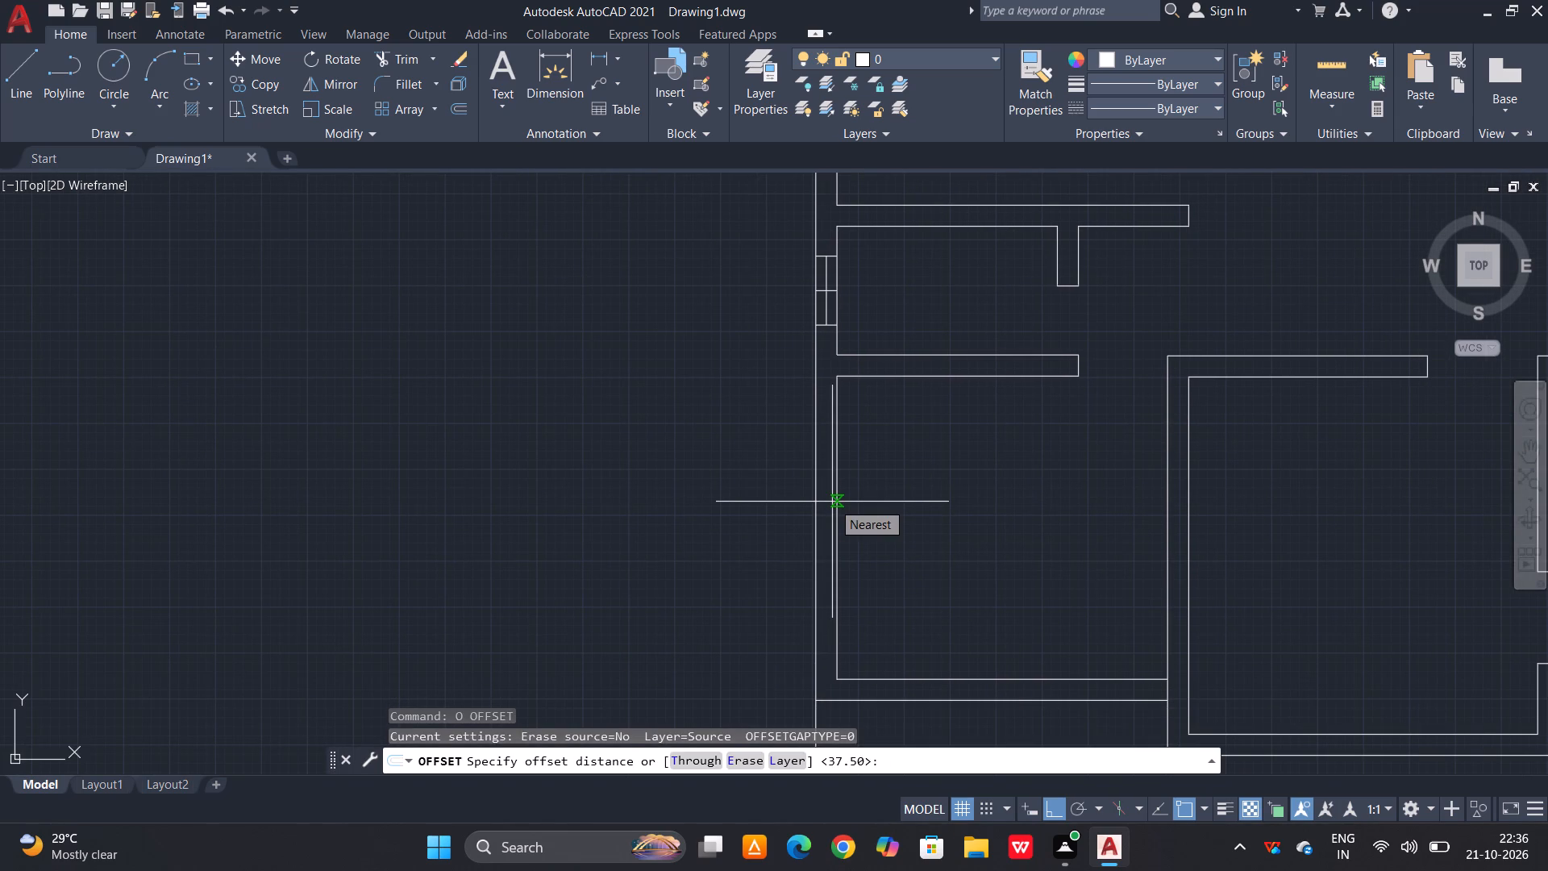
text(50)
key(space)
click(850, 375)
click(853, 456)
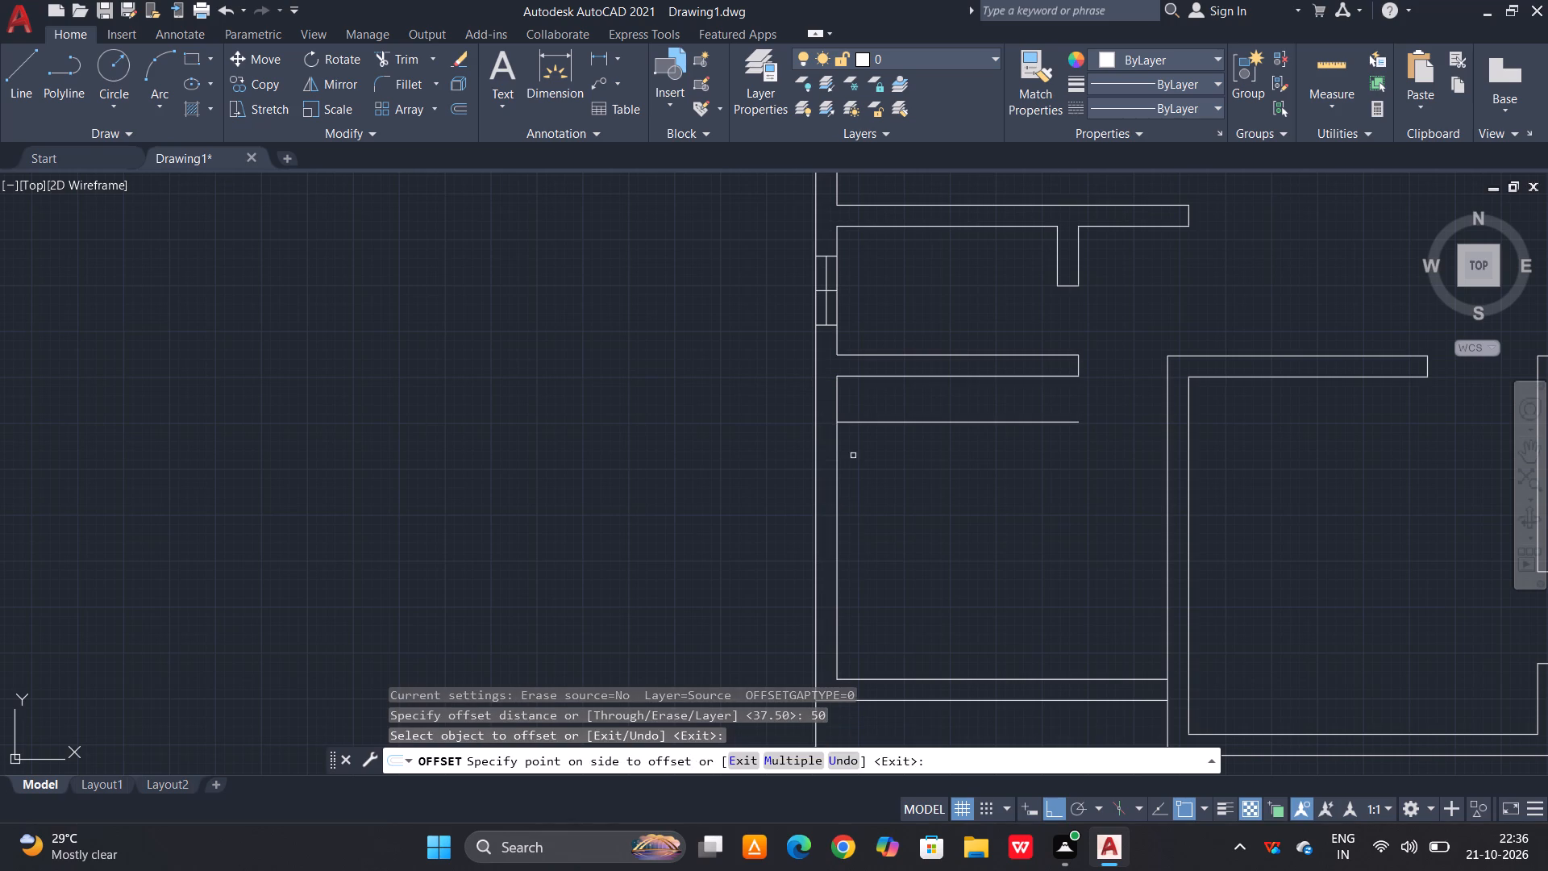
click(862, 678)
click(876, 615)
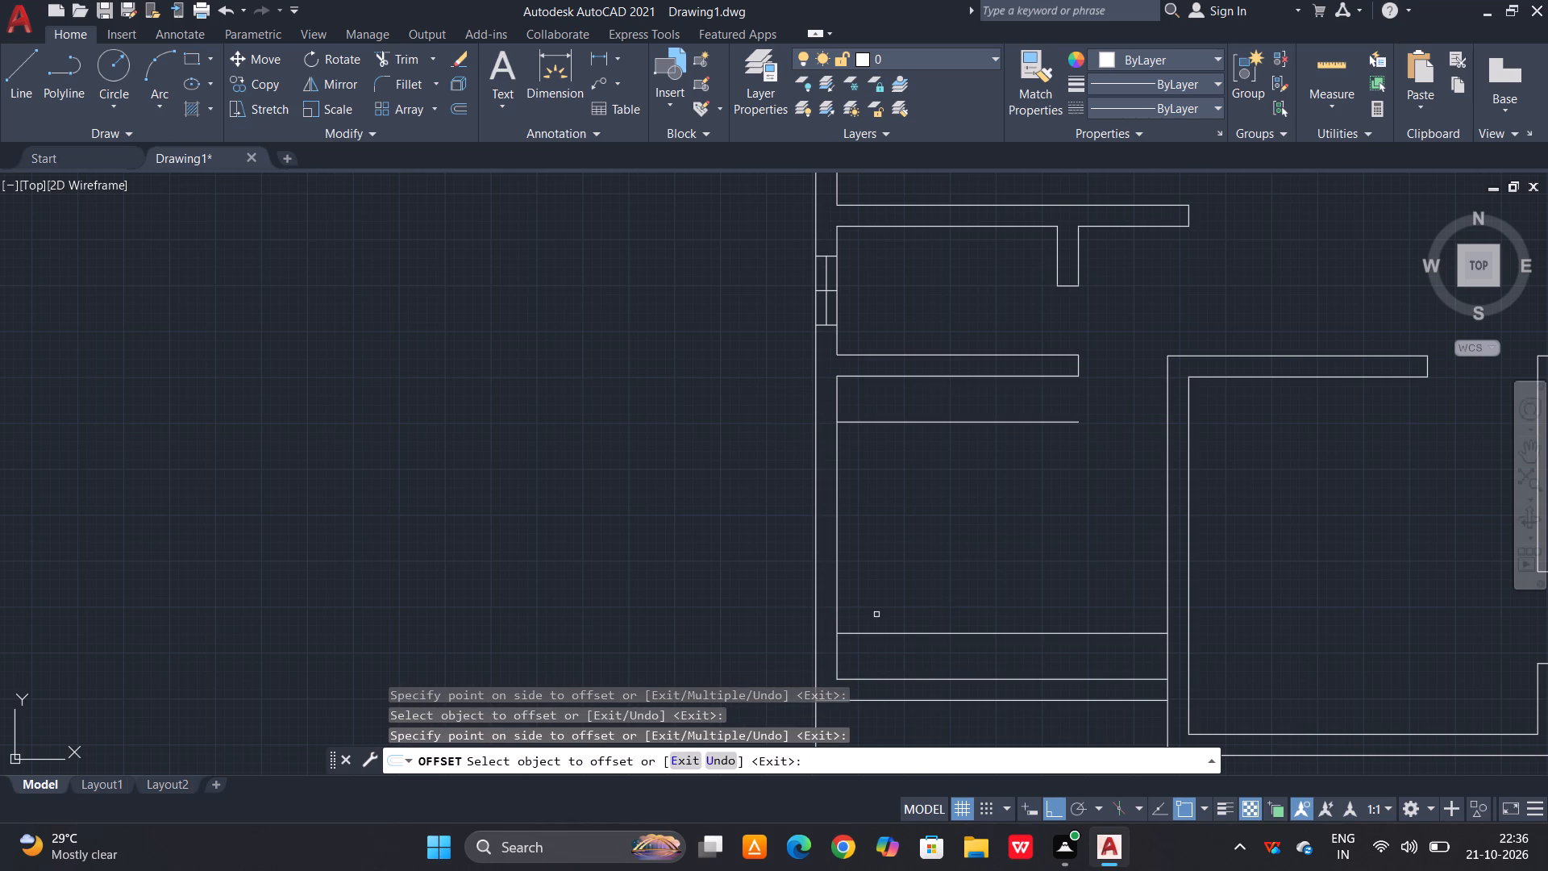
key(Escape)
Extend both 50 offset lines across the left wall to its outer line.
text(ex)
key(space)
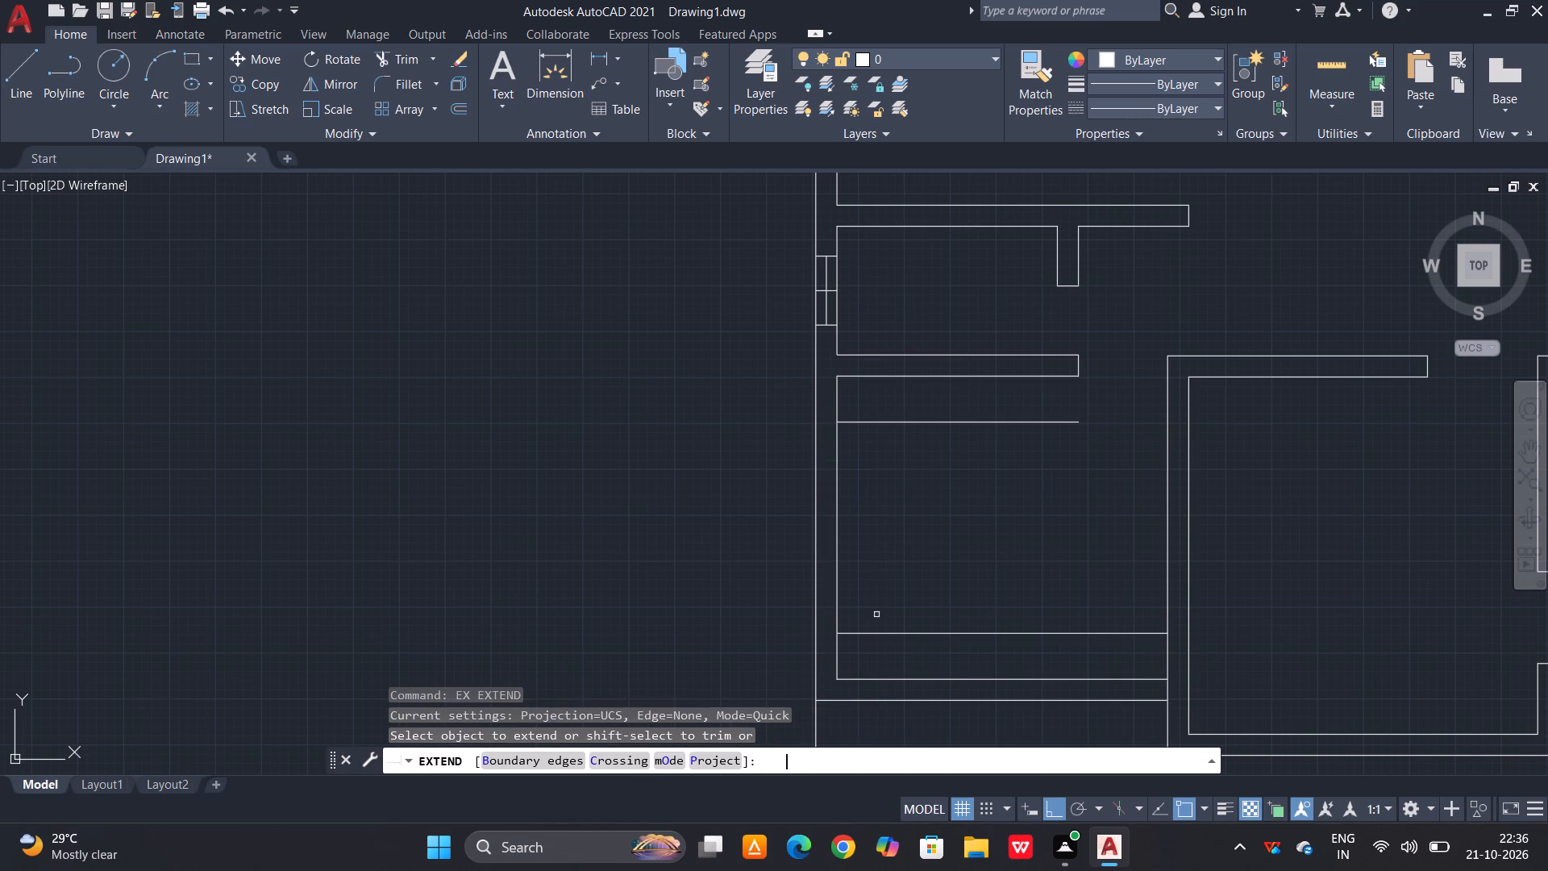
click(875, 640)
click(865, 614)
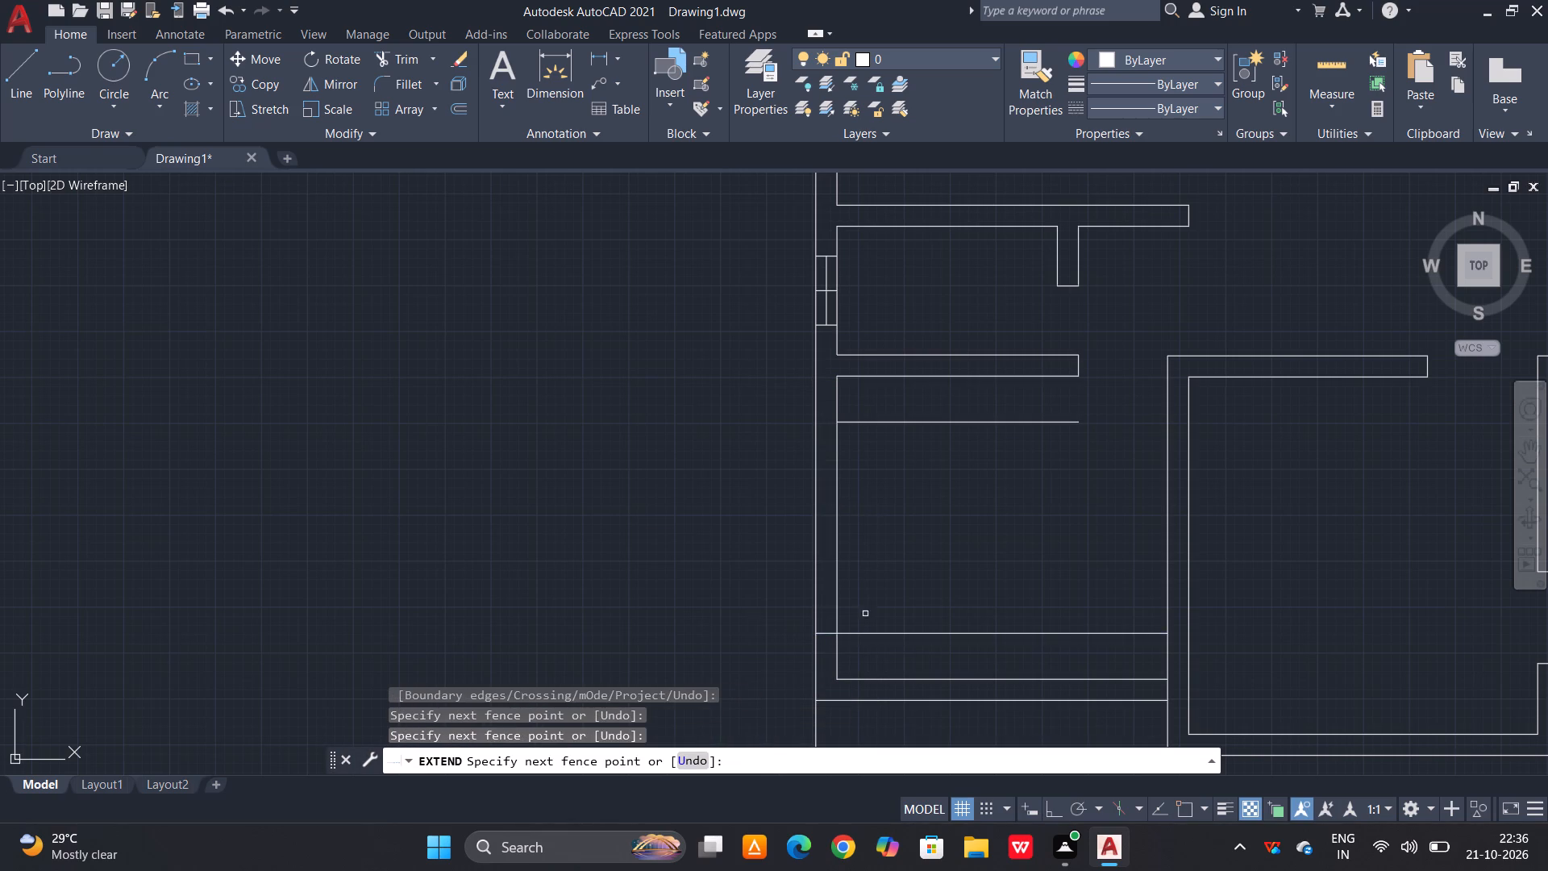
click(875, 417)
click(868, 425)
key(Escape)
key(Escape)
Trim both 50 offset lines inside the lower-left room, keeping only their short segments across the left wall.
text(tr)
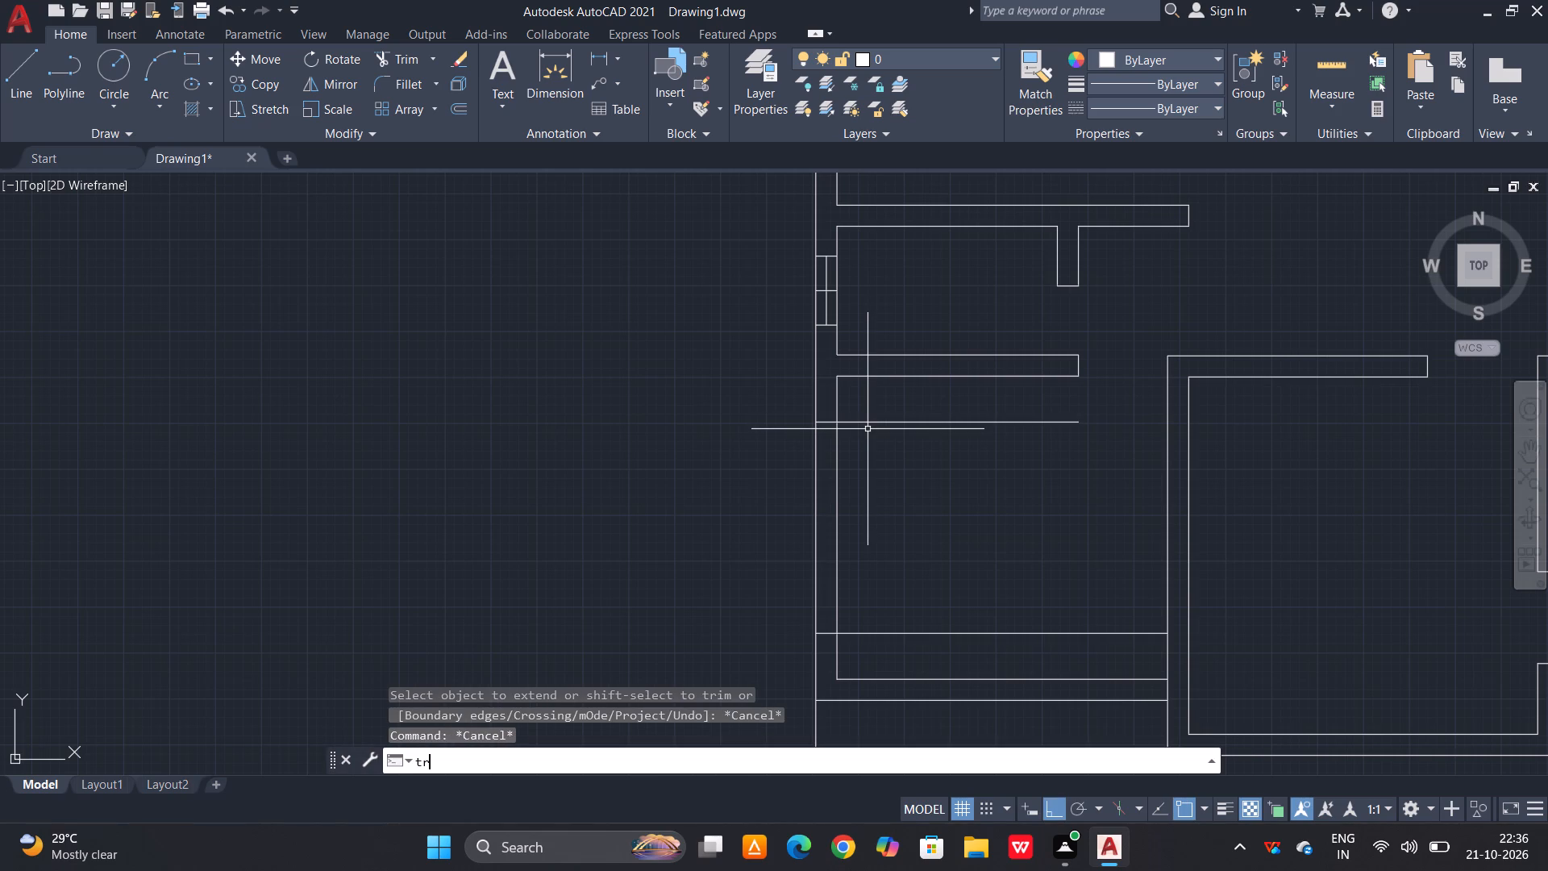
key(space)
drag(925, 415, 926, 414)
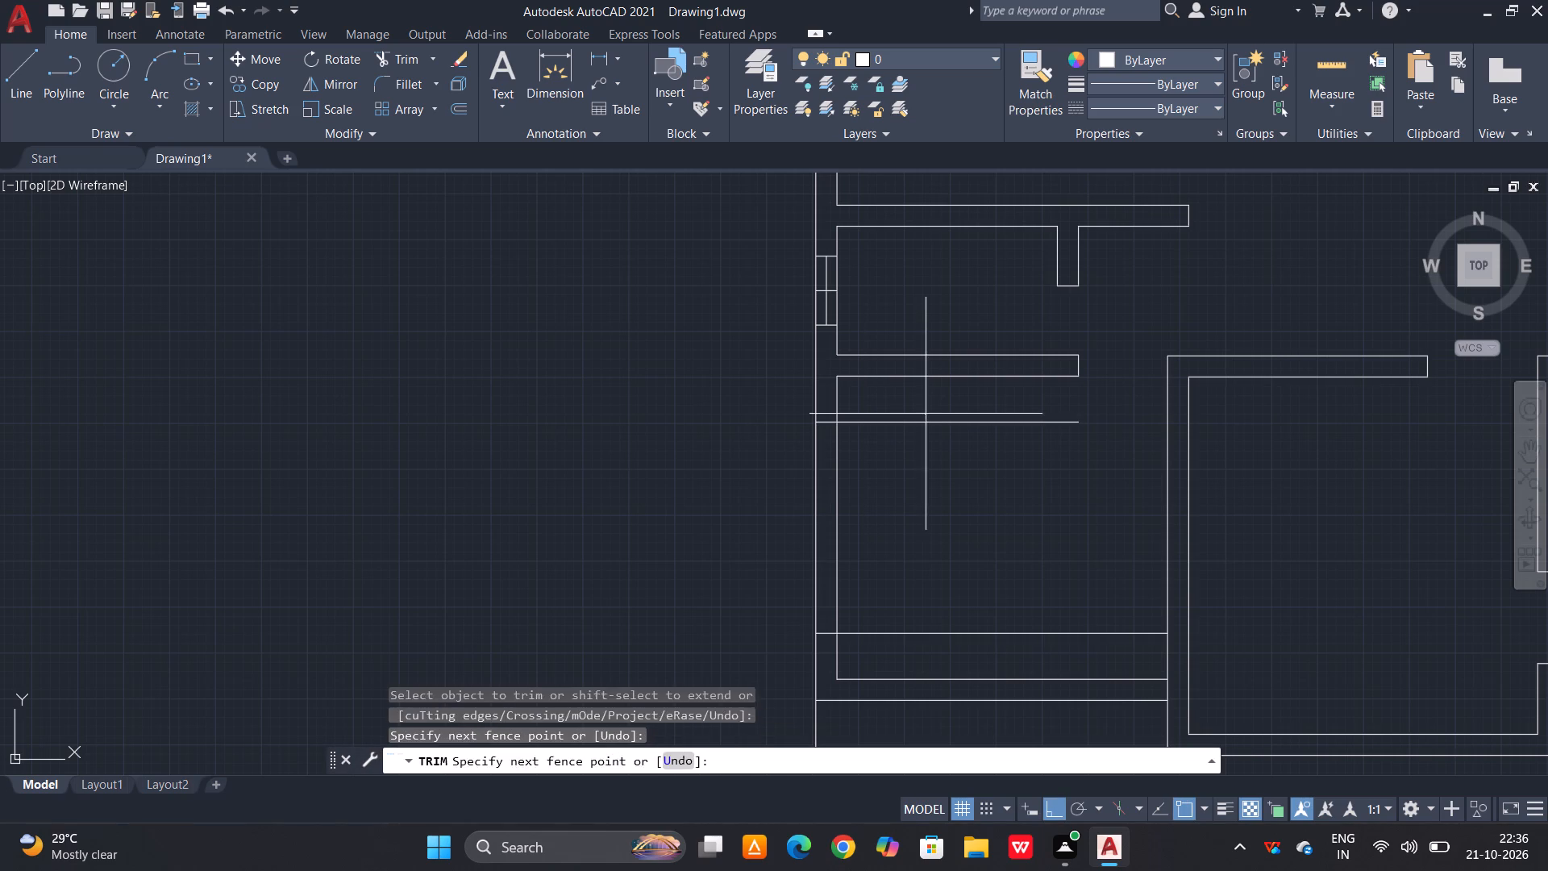
drag(926, 414, 925, 422)
click(905, 649)
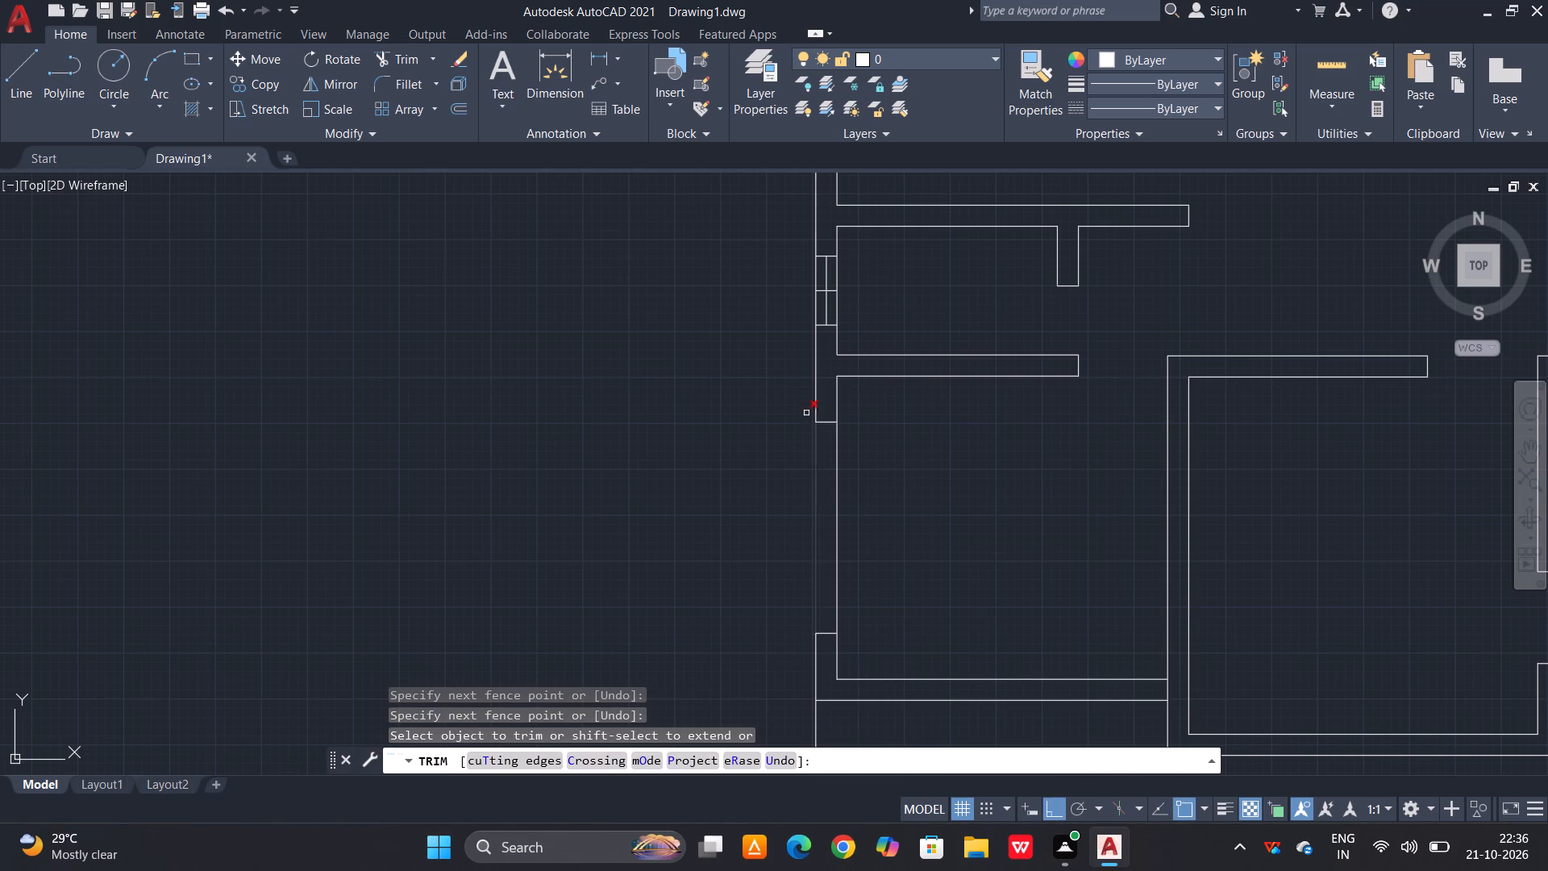
Offset the lower-left room's upper cross line 10 upward and its lower cross line 10 downward within the left wall.
scroll(805, 394, up, 2)
key(Escape)
key(o)
key(space)
text(10)
key(space)
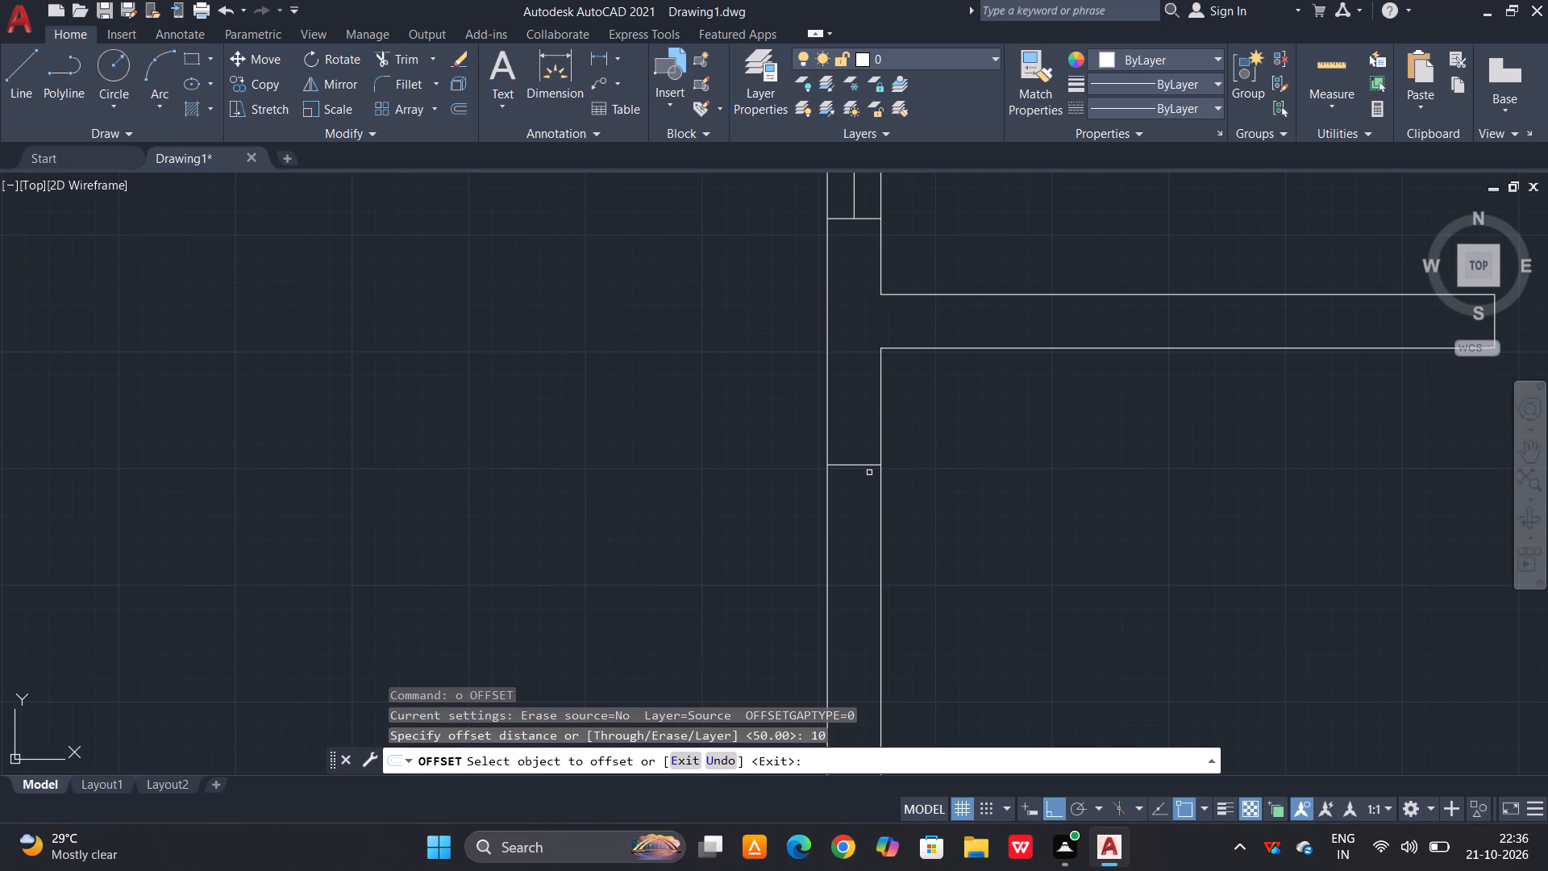
click(869, 462)
click(871, 432)
scroll(871, 432, down, 2)
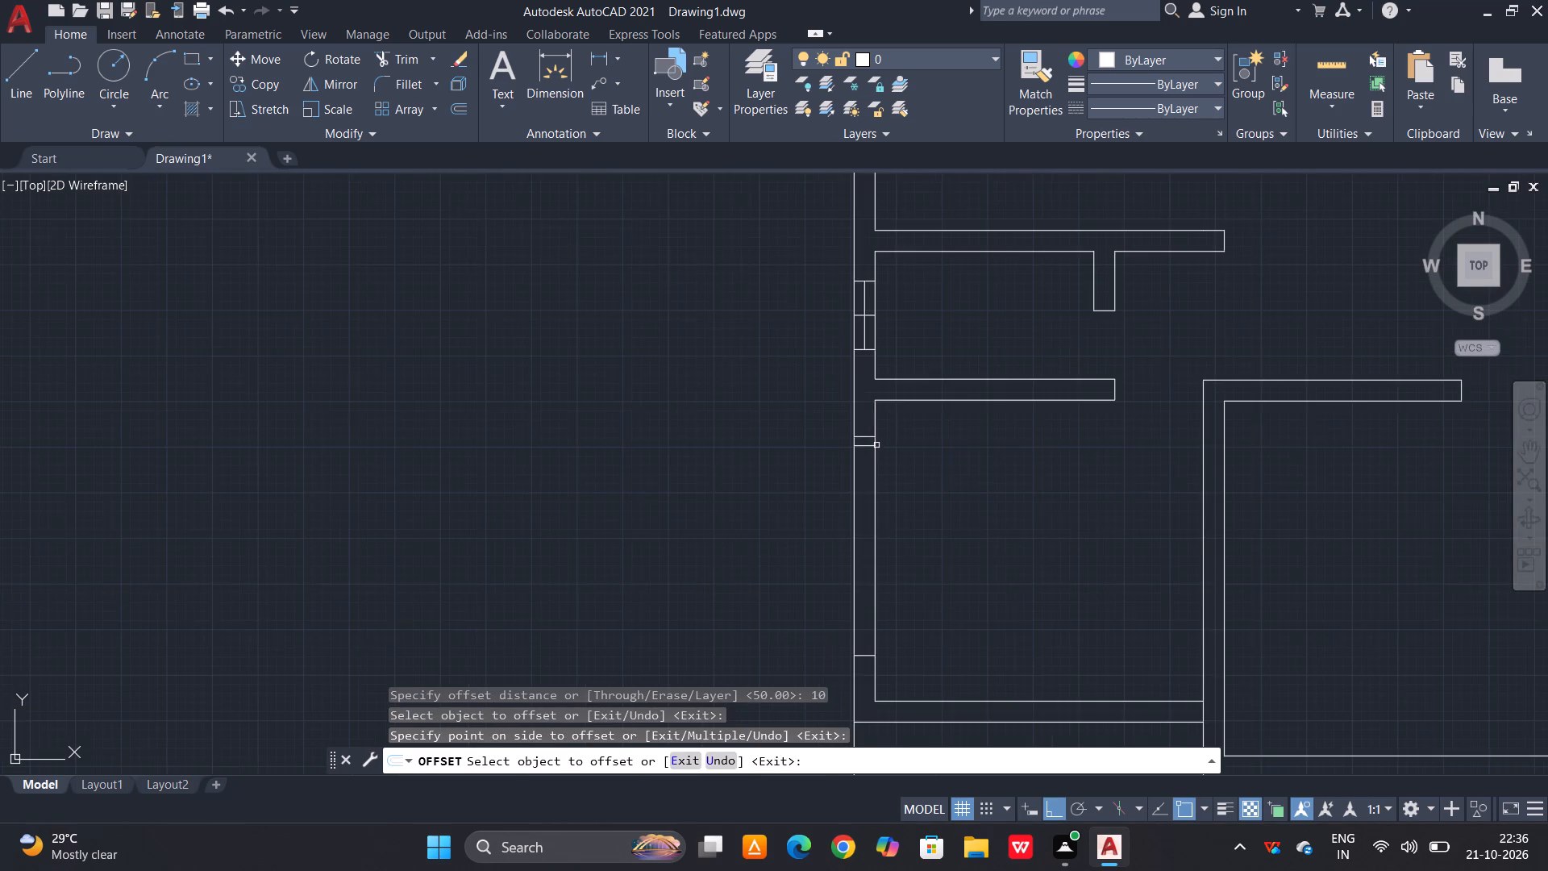
scroll(847, 694, up, 2)
click(900, 610)
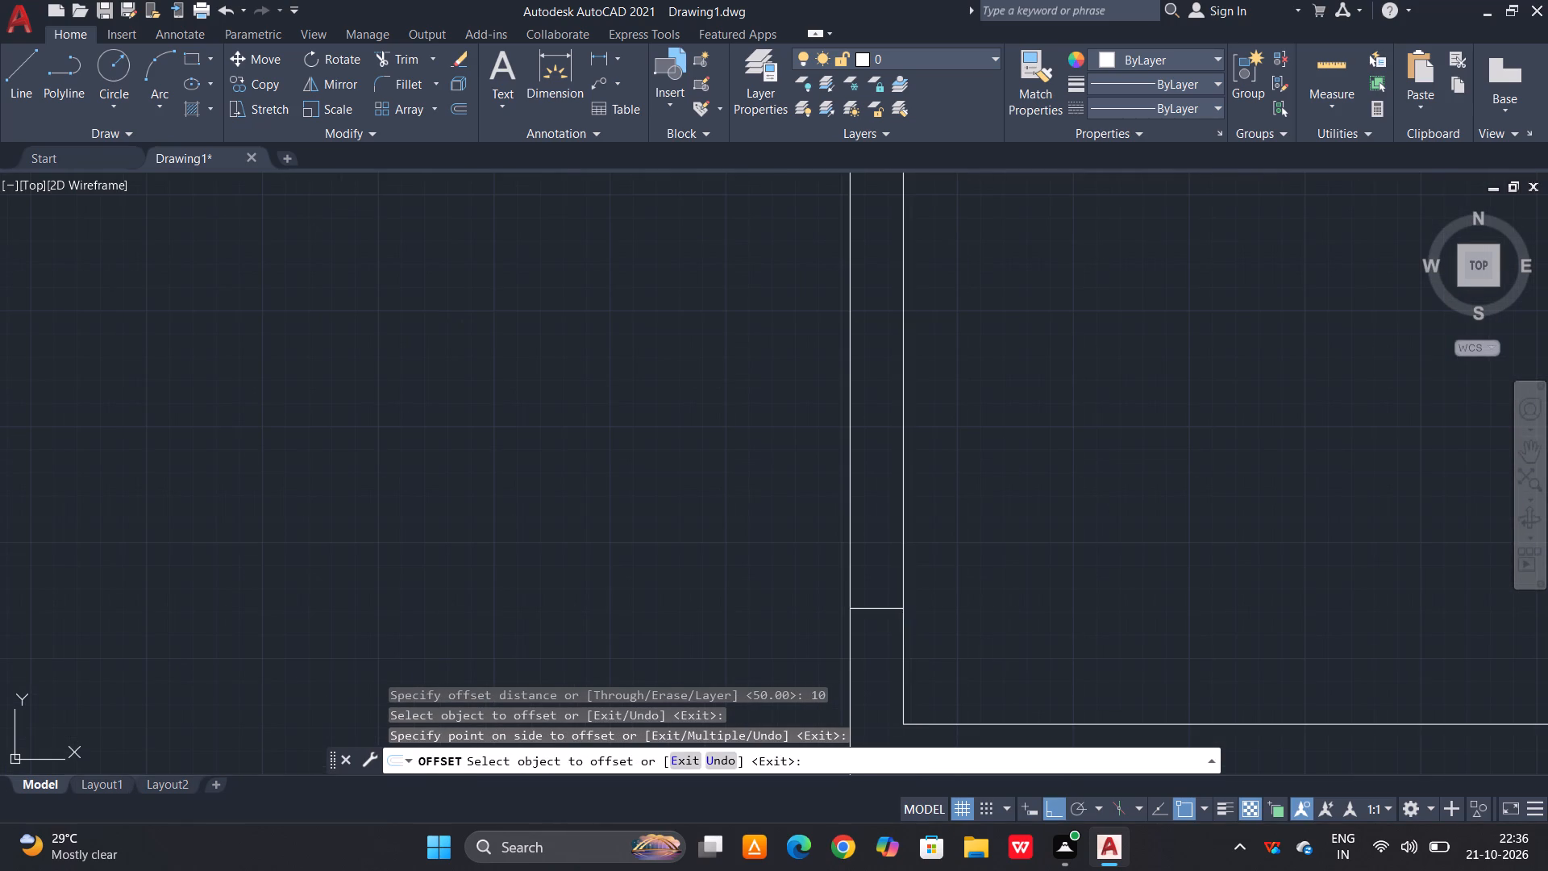
click(891, 683)
key(Escape)
Delete the two original cross lines in the left wall, keeping the 10 offset copies.
click(893, 607)
scroll(864, 705, down, 3)
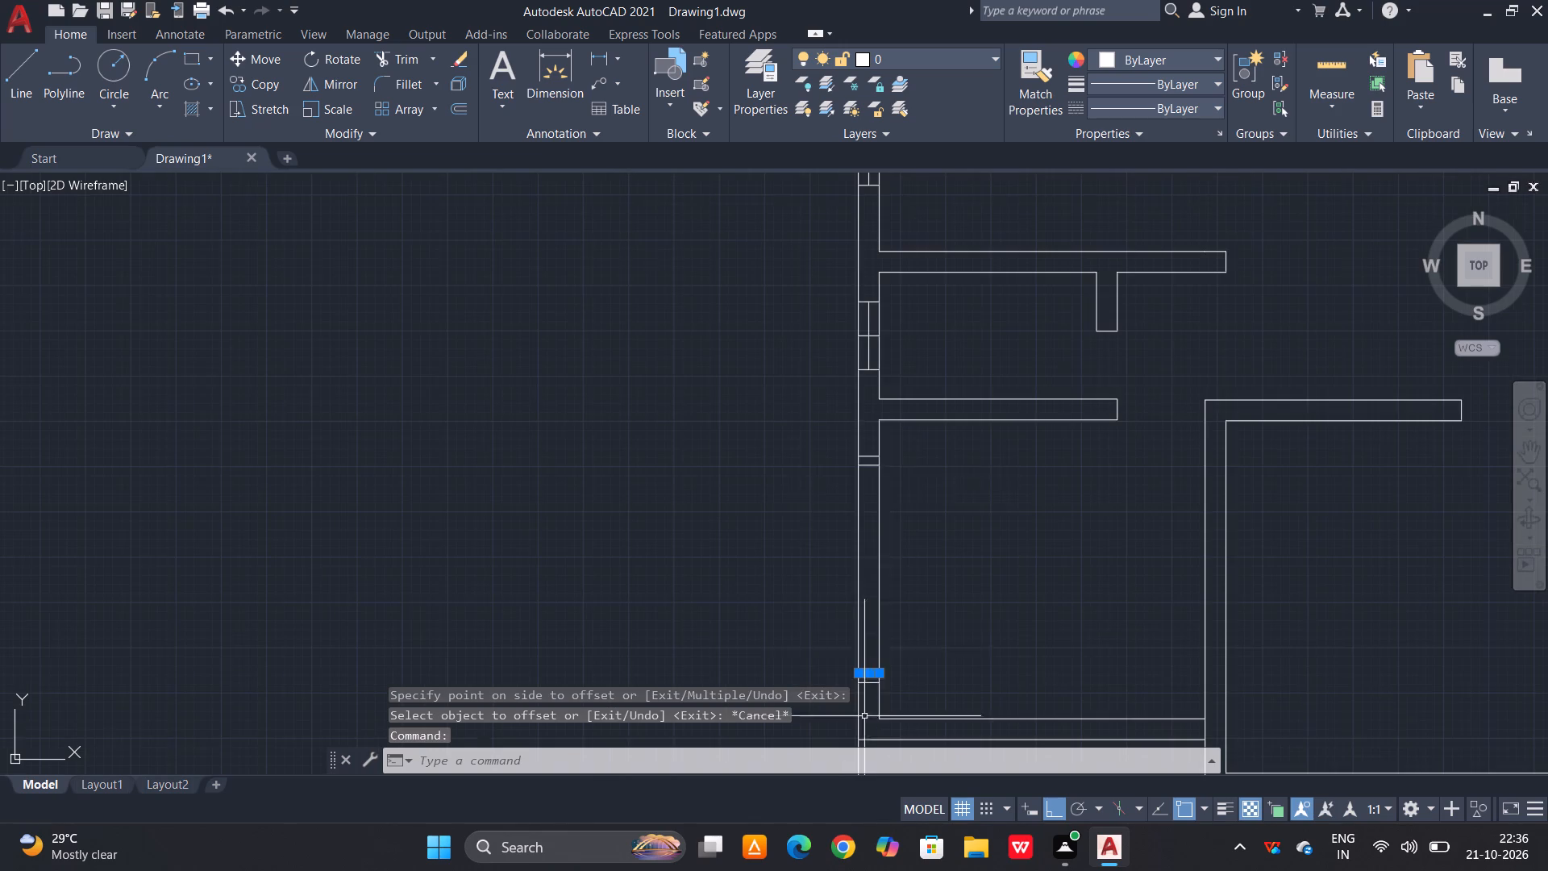
scroll(867, 444, up, 3)
click(864, 511)
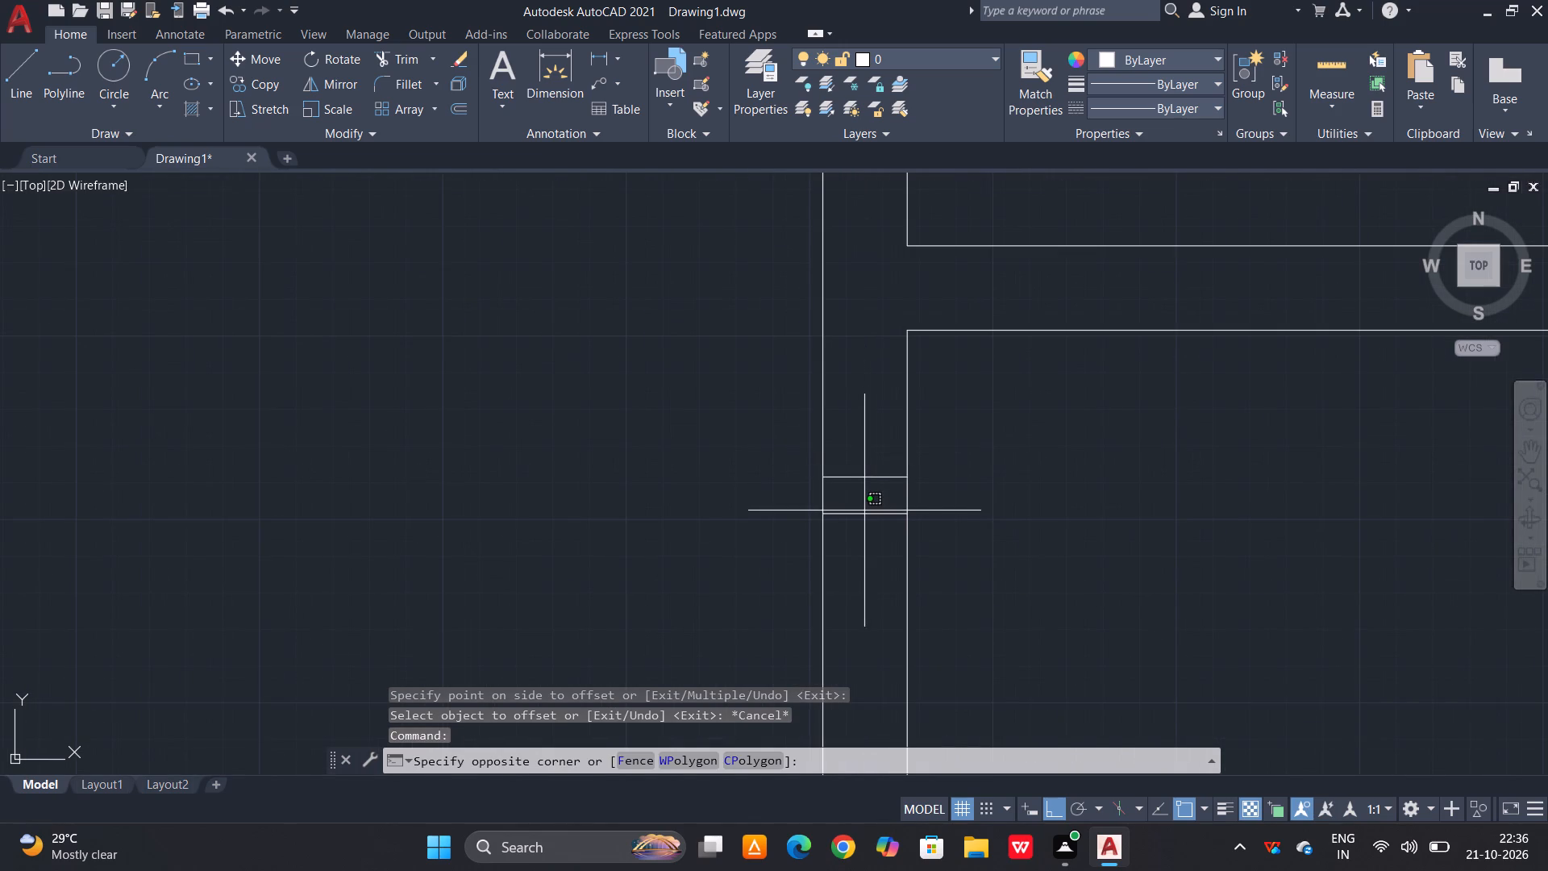
click(864, 530)
key(Delete)
scroll(892, 475, down, 2)
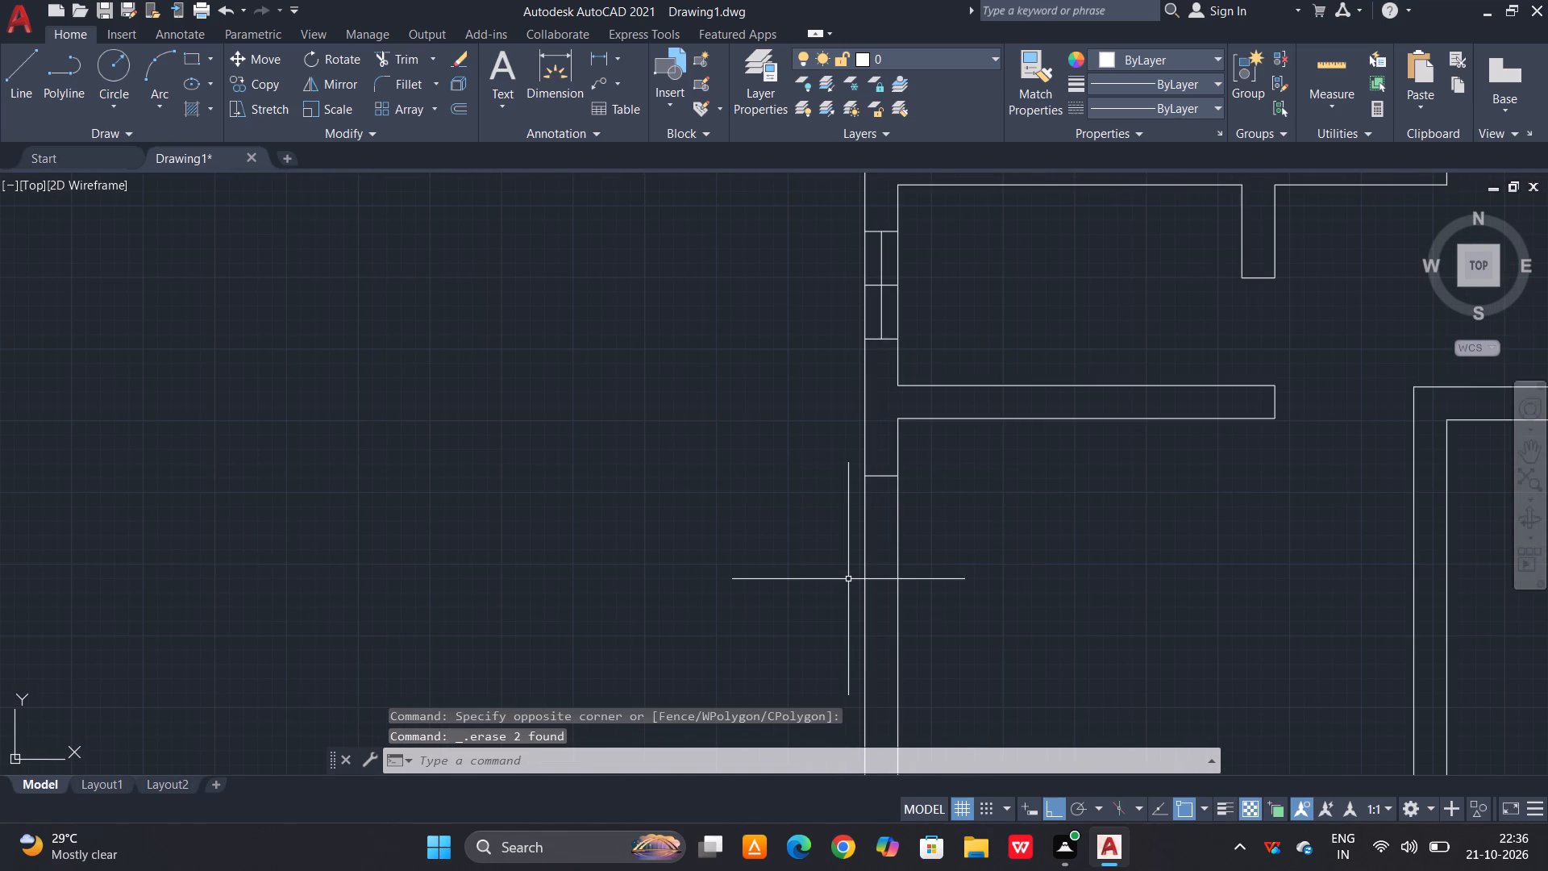
key(Escape)
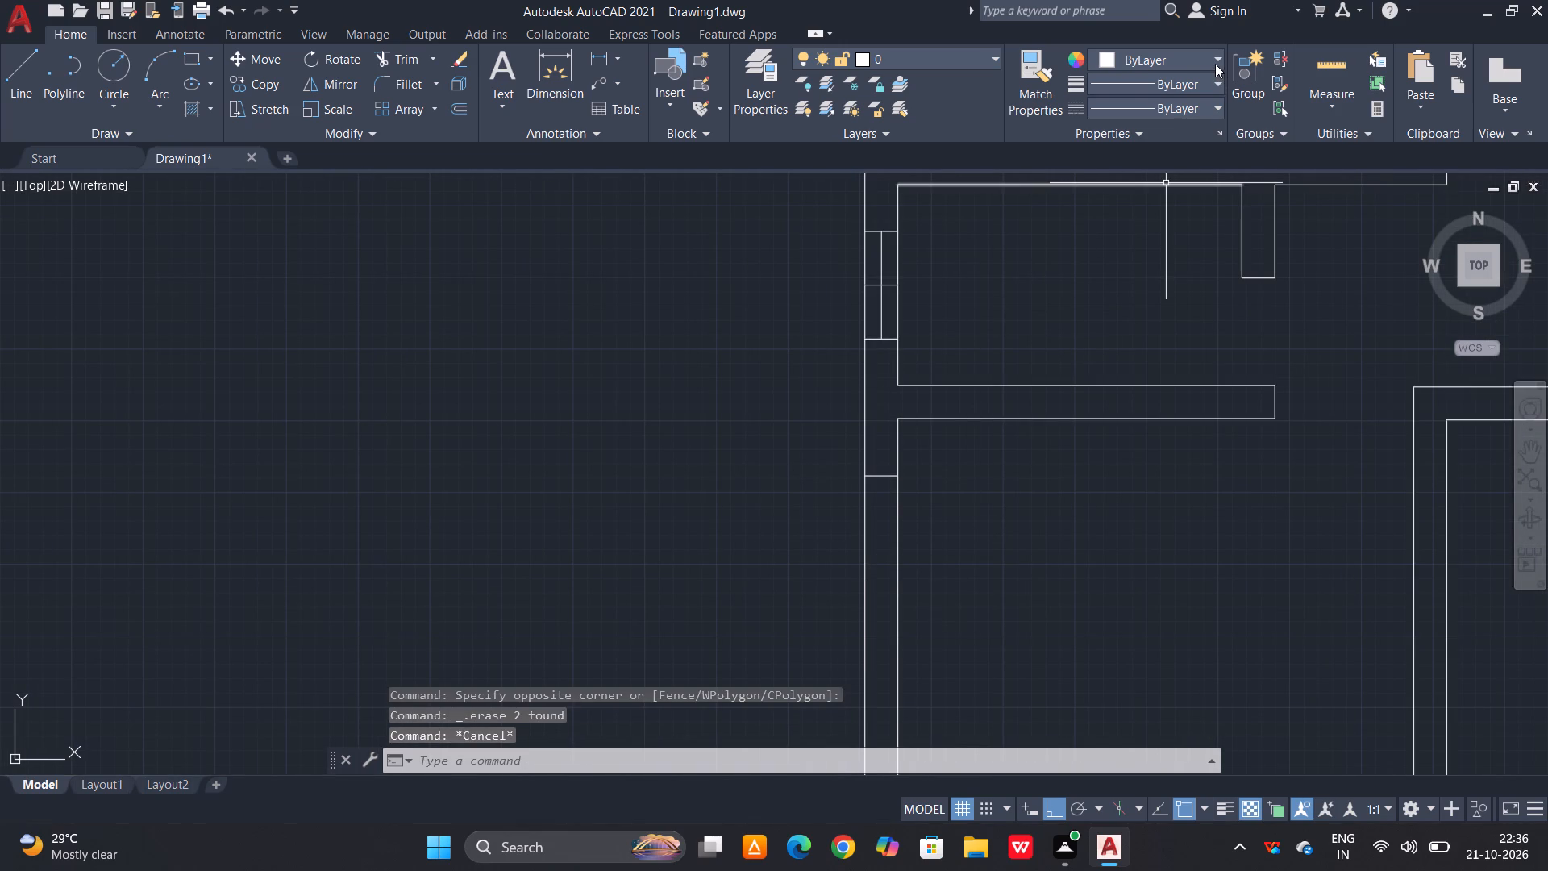
Set the current object colour to dark grey 99,100,102.
click(1215, 64)
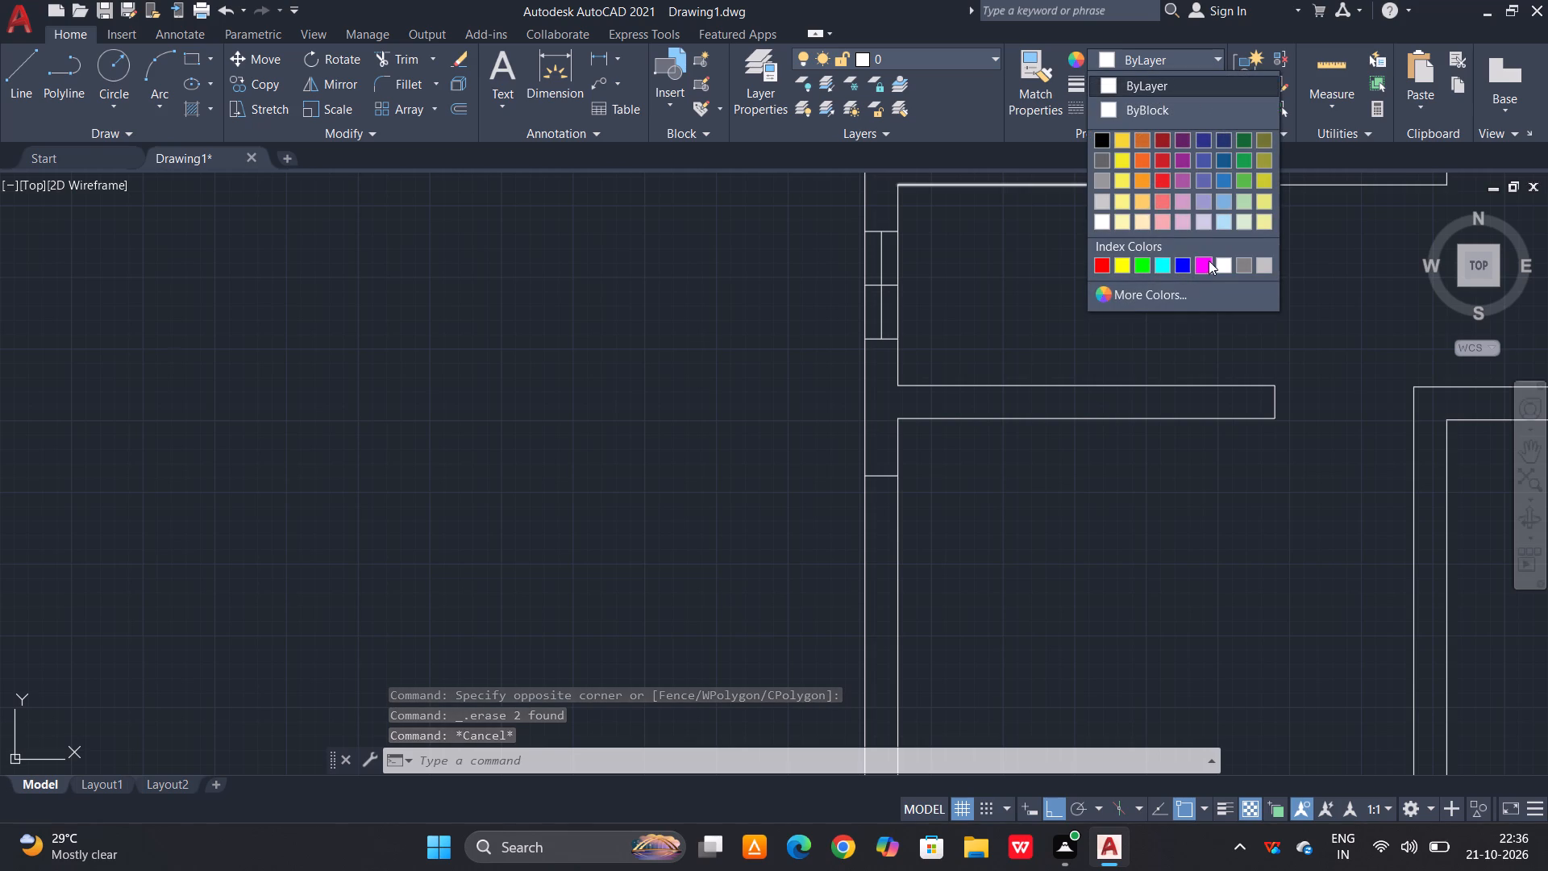
click(1105, 161)
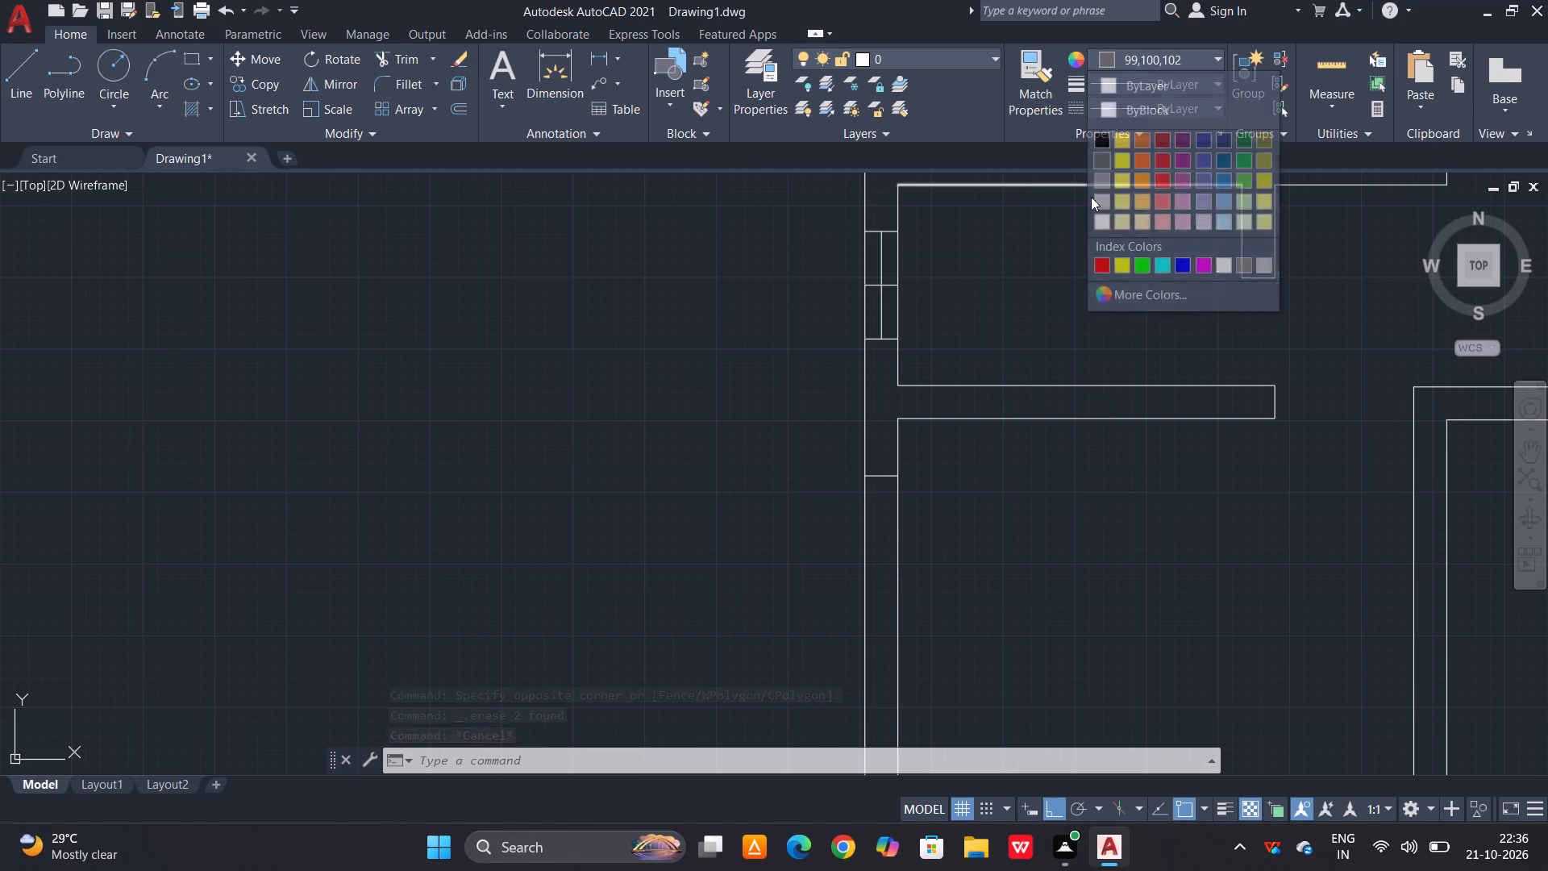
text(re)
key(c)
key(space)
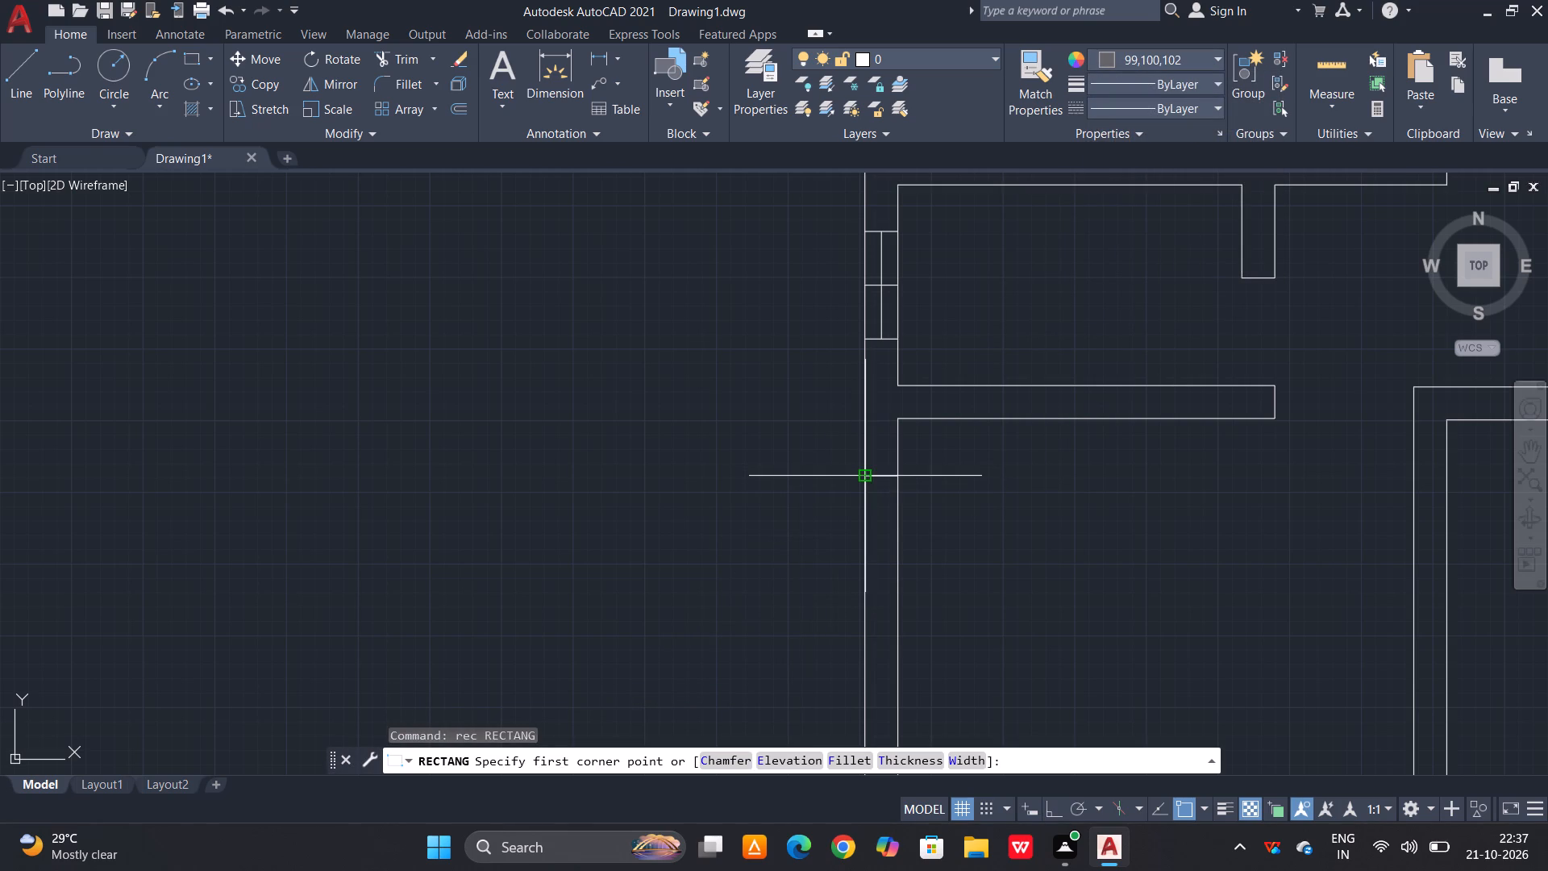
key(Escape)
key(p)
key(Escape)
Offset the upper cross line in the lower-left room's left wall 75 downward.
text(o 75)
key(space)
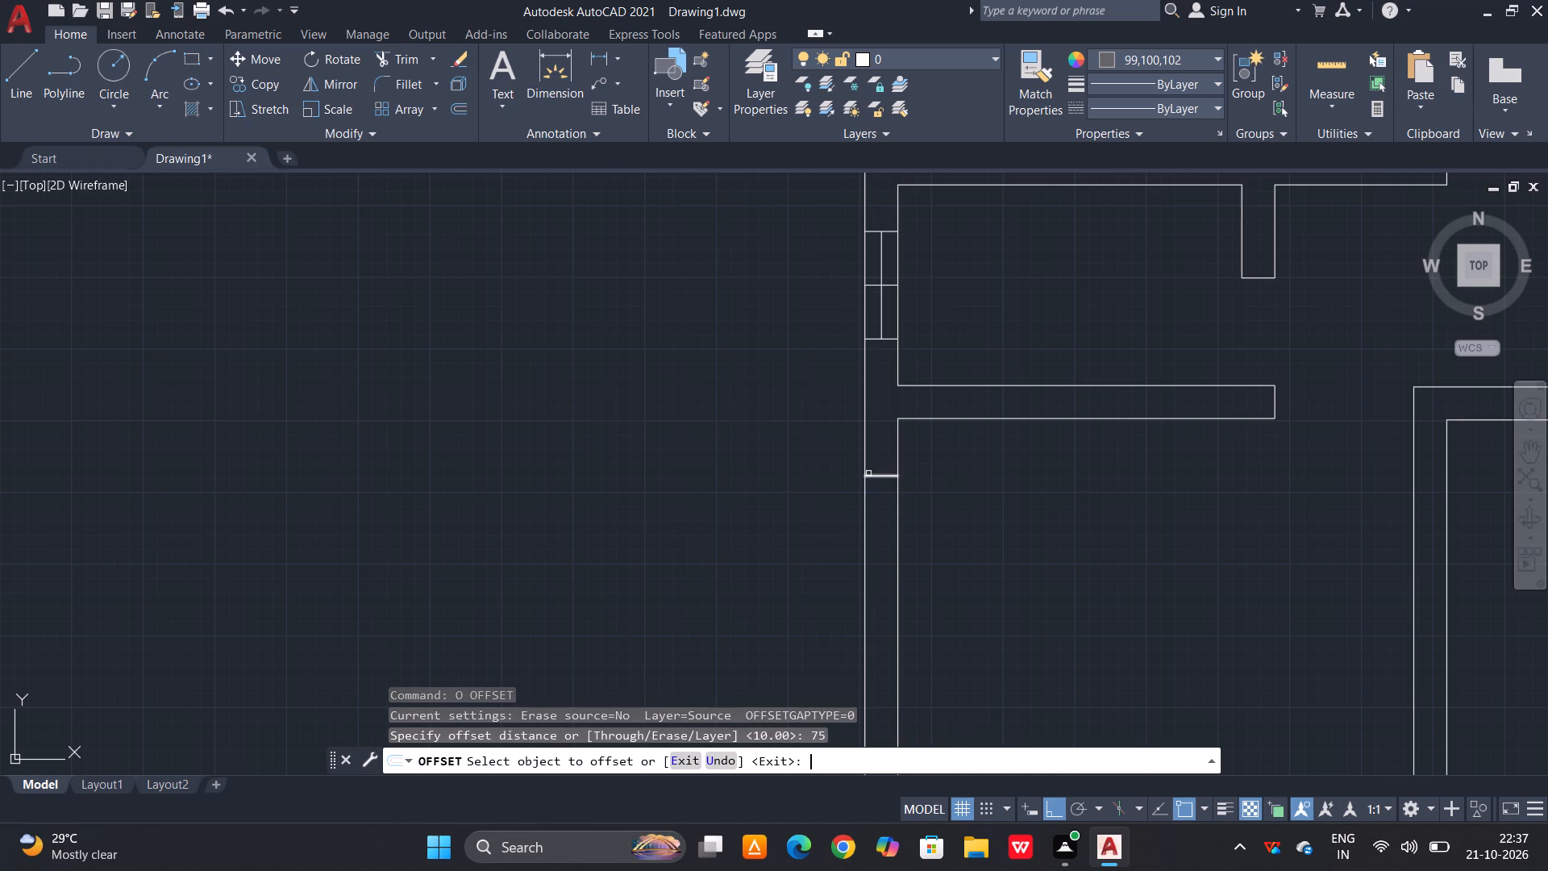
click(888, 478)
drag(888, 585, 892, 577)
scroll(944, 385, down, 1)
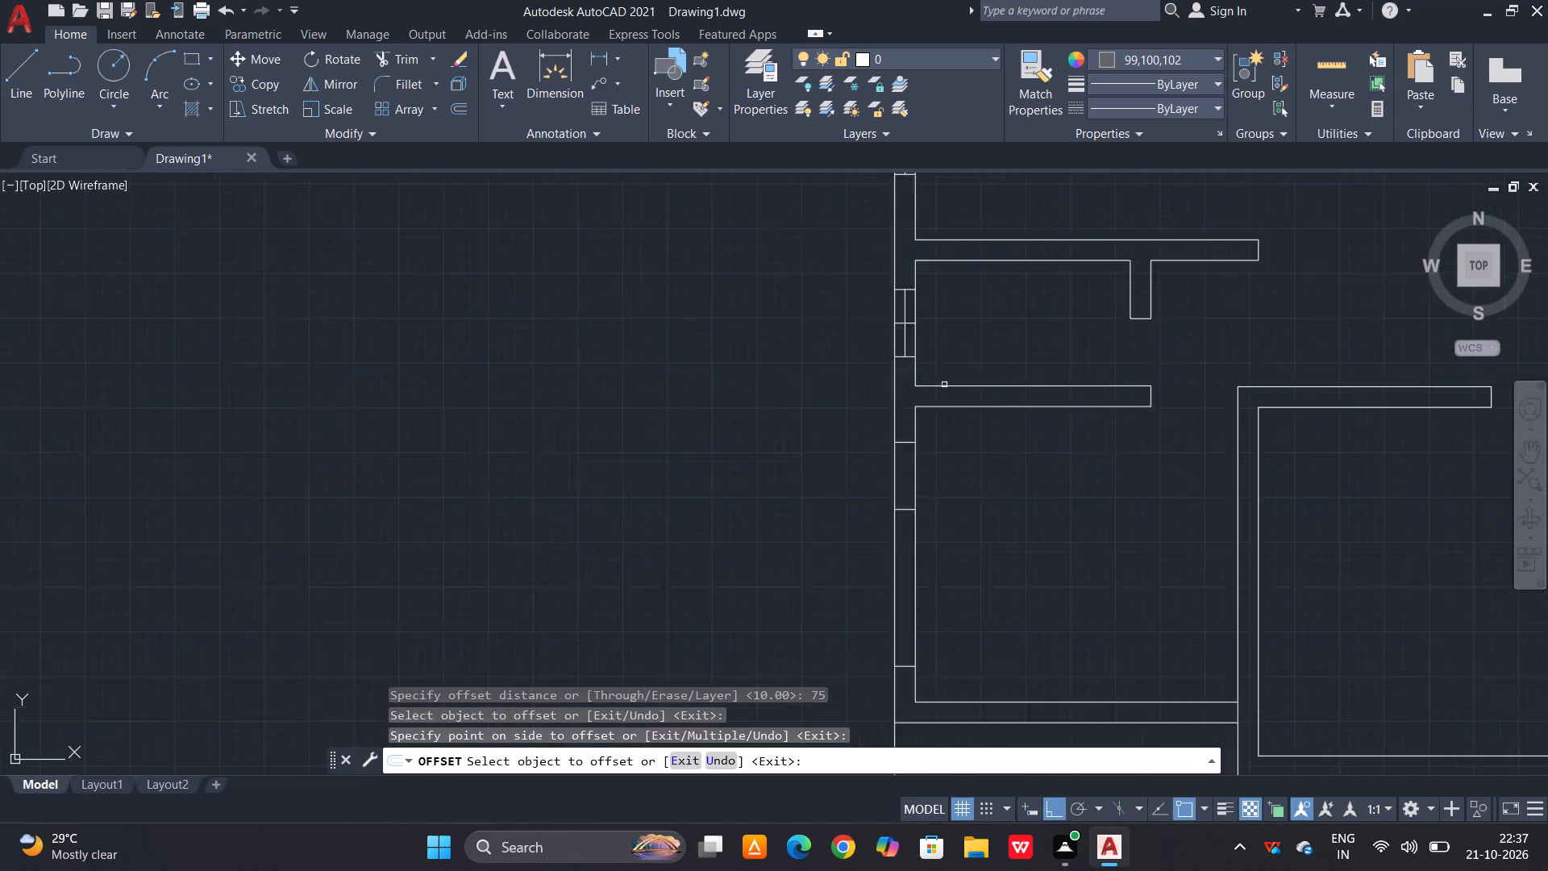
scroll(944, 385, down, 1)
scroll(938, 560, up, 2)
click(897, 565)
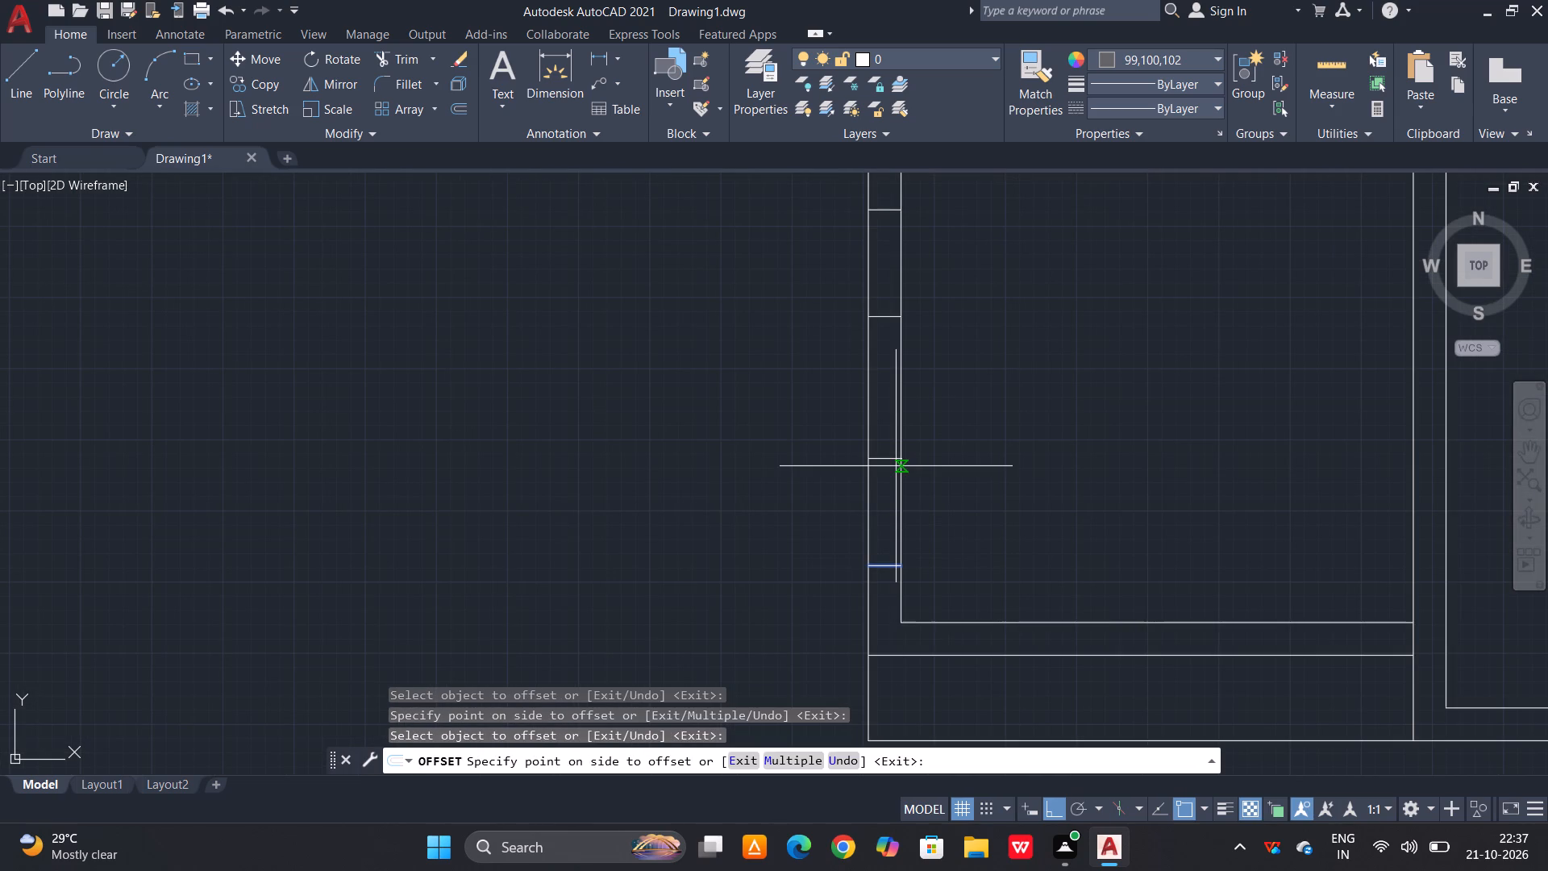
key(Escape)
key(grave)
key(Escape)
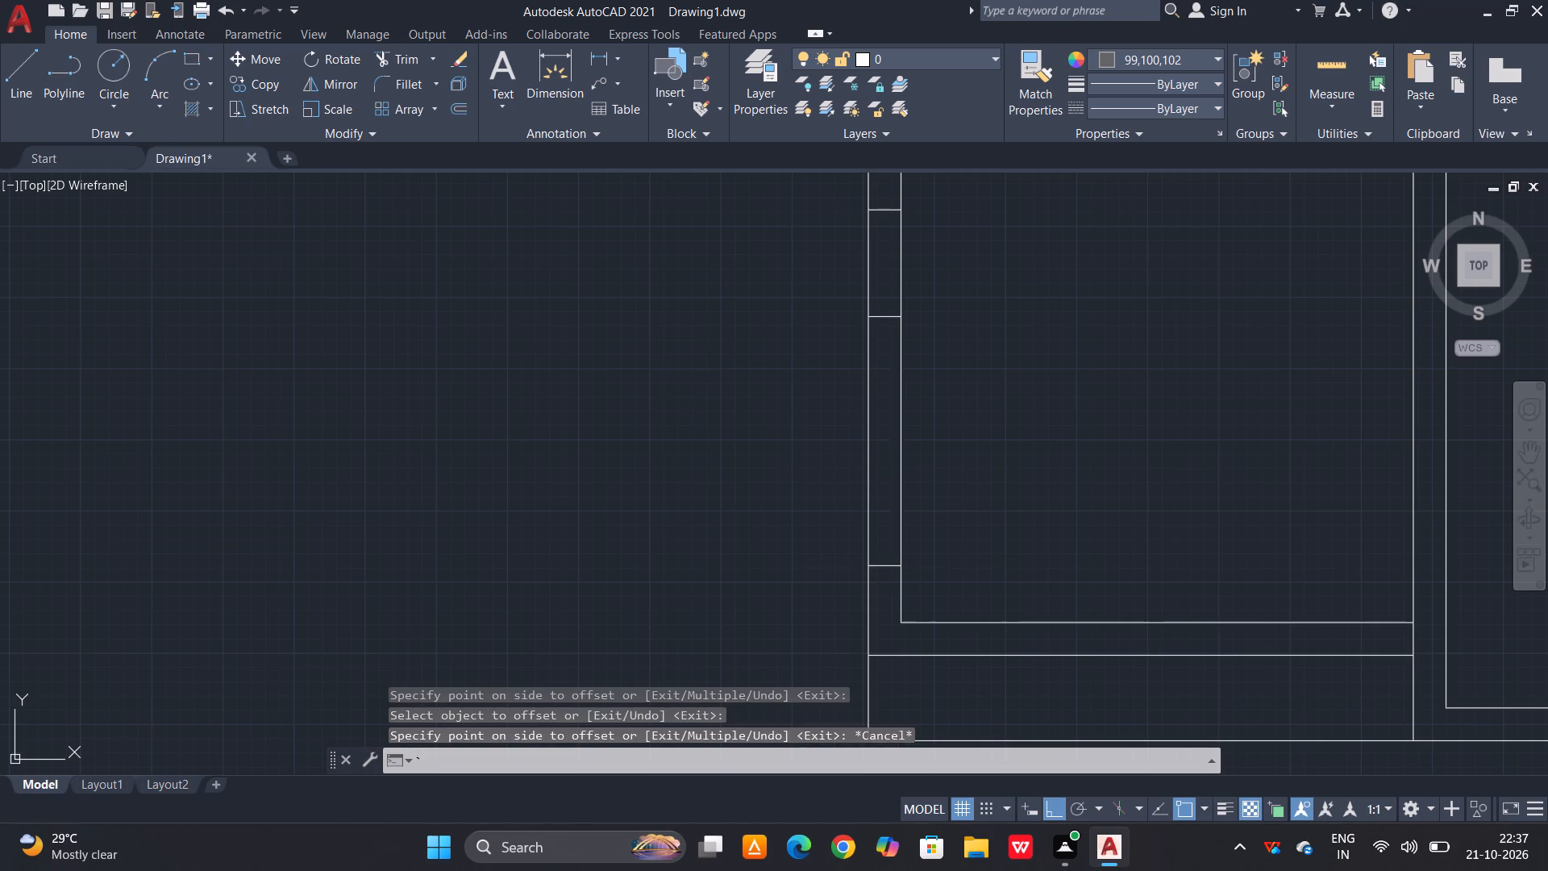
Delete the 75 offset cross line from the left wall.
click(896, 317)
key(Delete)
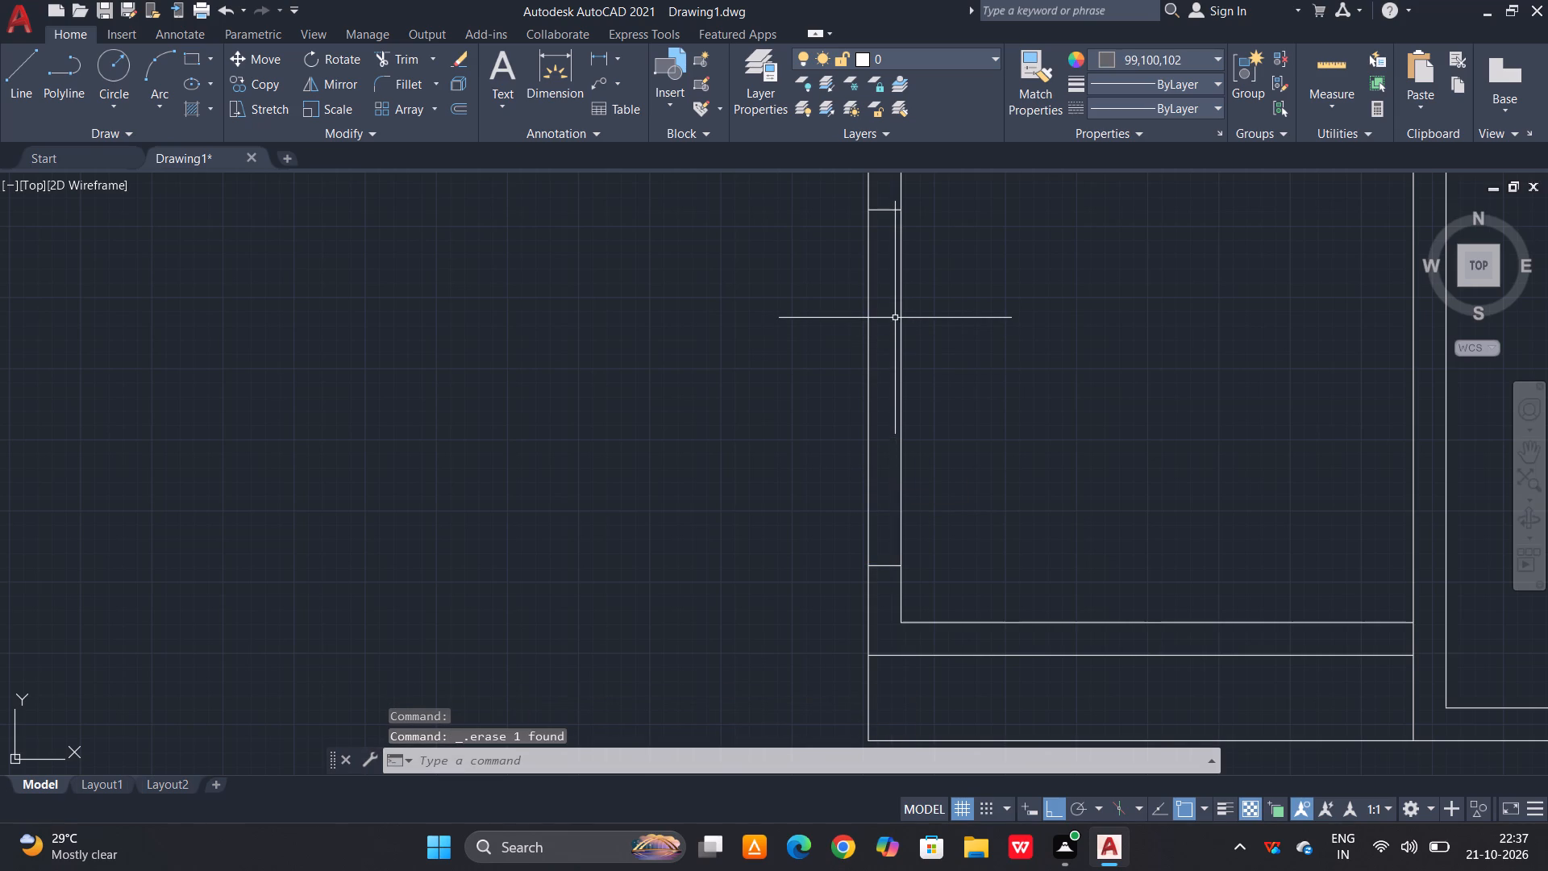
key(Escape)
Offset the upper cross line 60 downward and the lower cross line 60 upward in the lower-left room's left wall.
key(o)
key(space)
text(60)
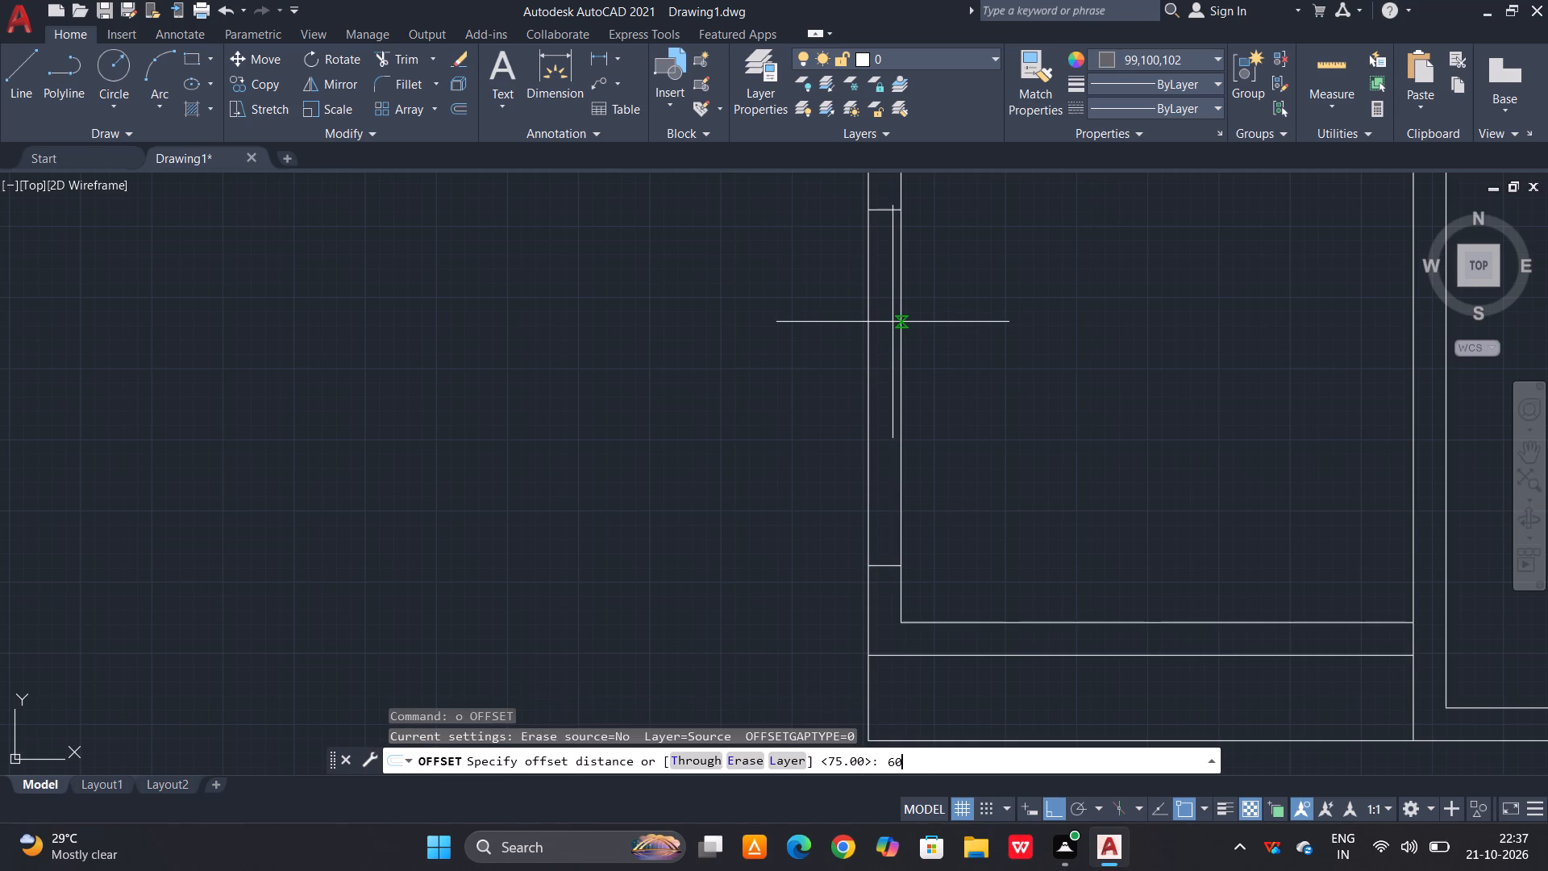
key(space)
click(898, 209)
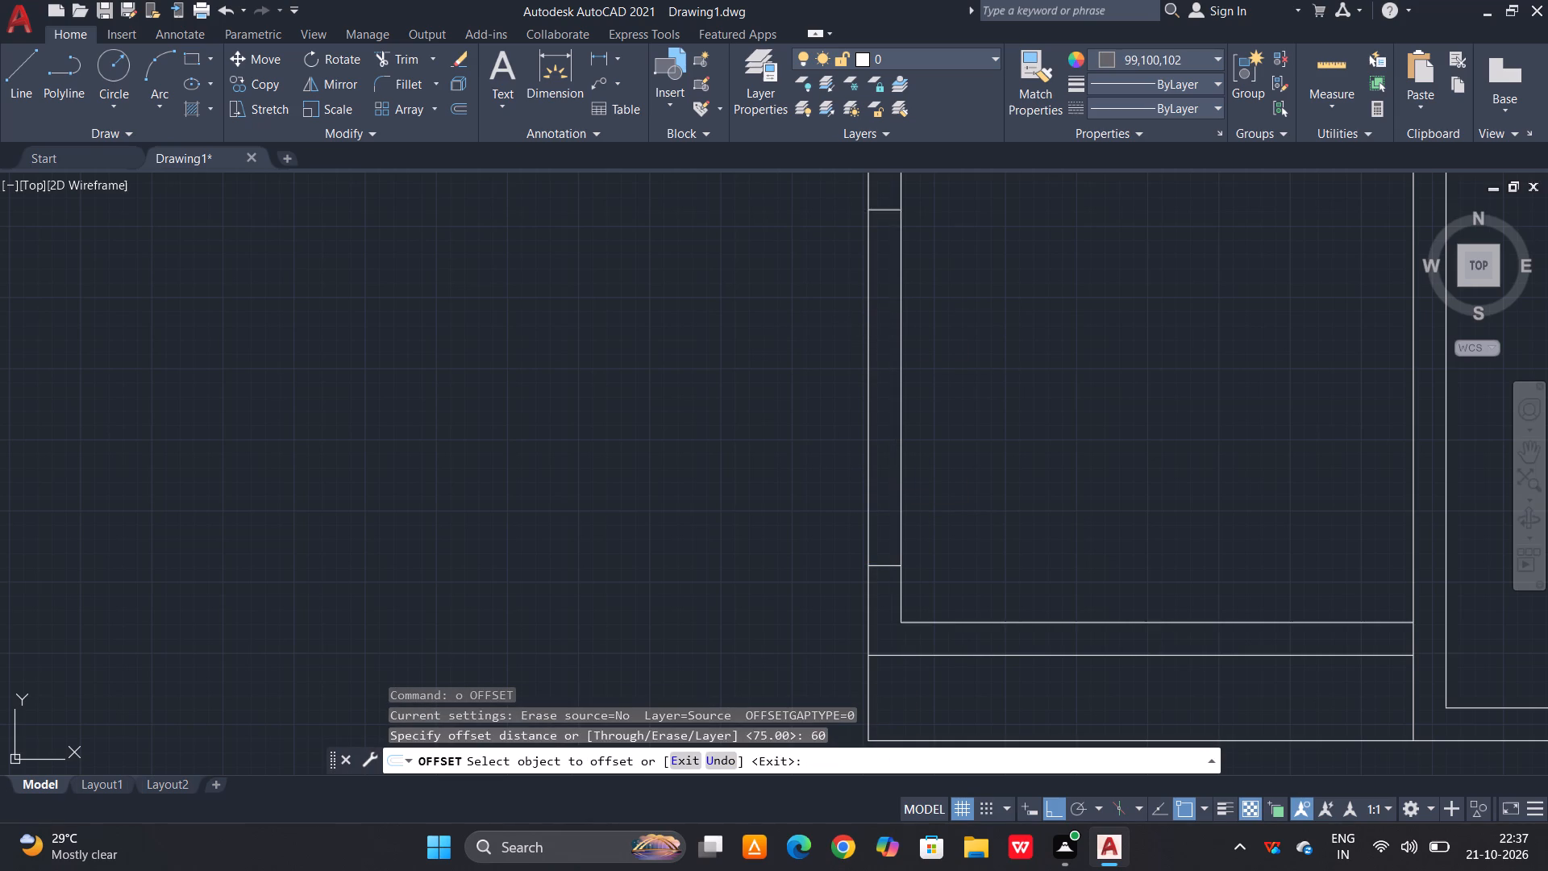
click(878, 302)
click(875, 564)
click(884, 506)
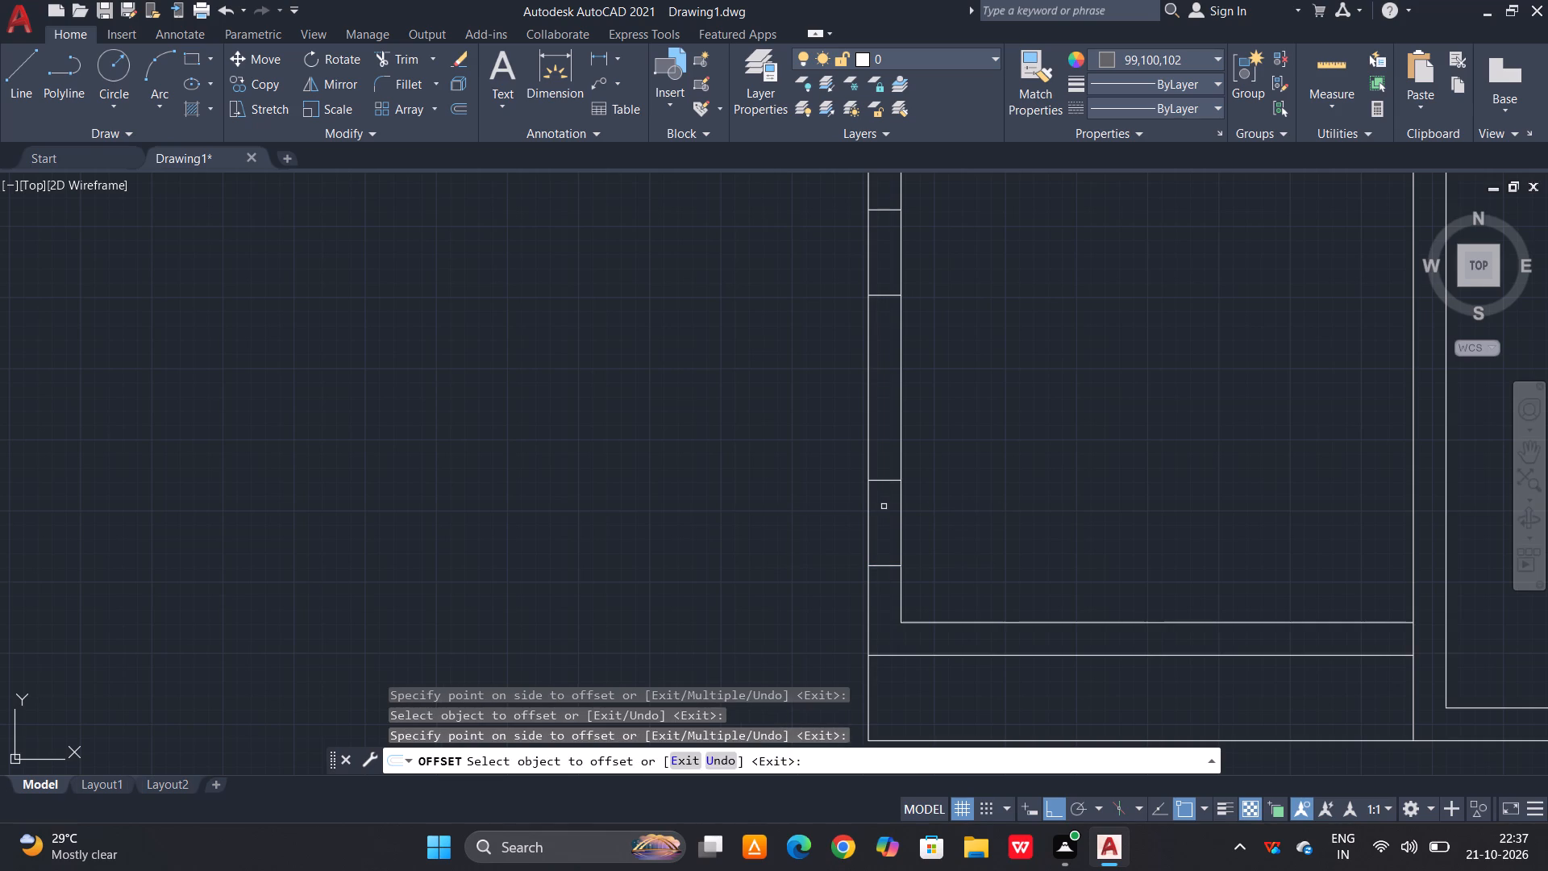
key(Escape)
key(Escape)
Draw vertical centre lines between the midpoints of each 60 cross-line pair in the lower-left room's left wall.
key(l)
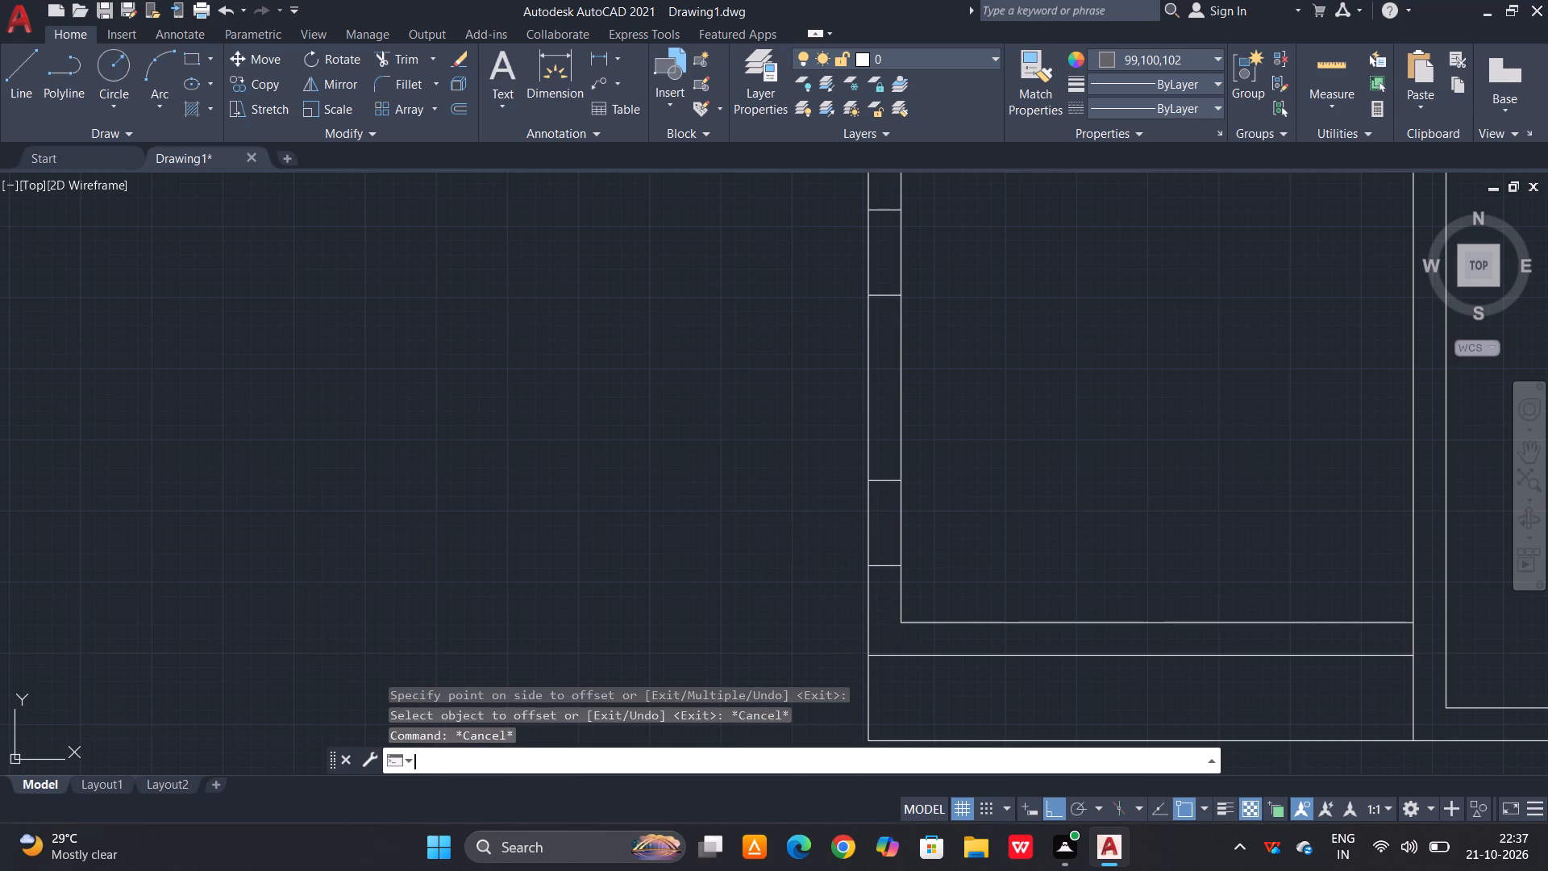
key(space)
click(884, 481)
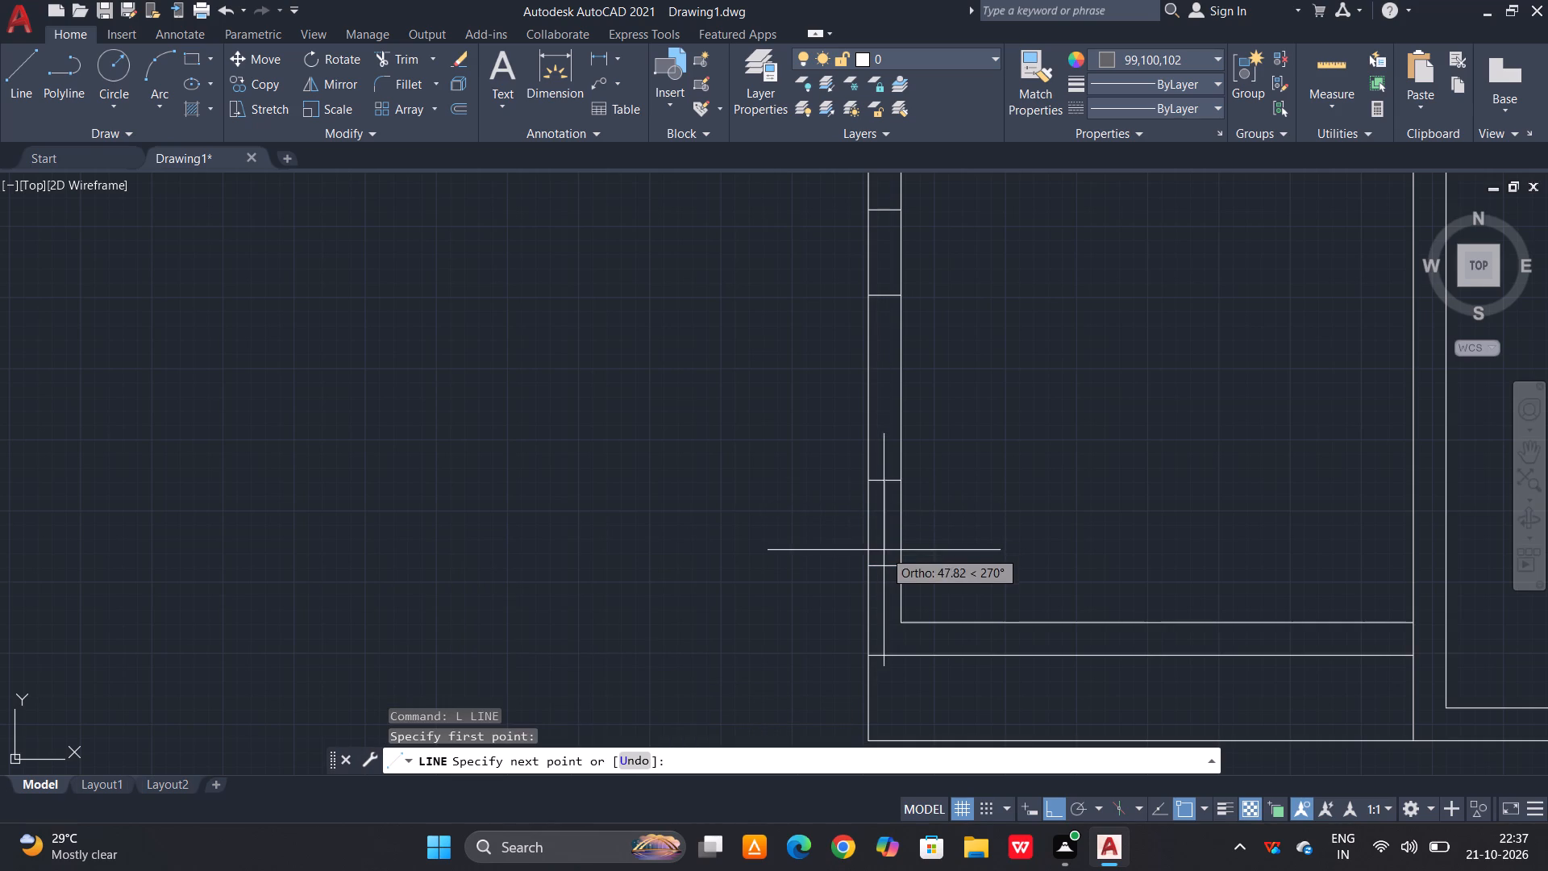
click(885, 567)
key(space)
key(space)
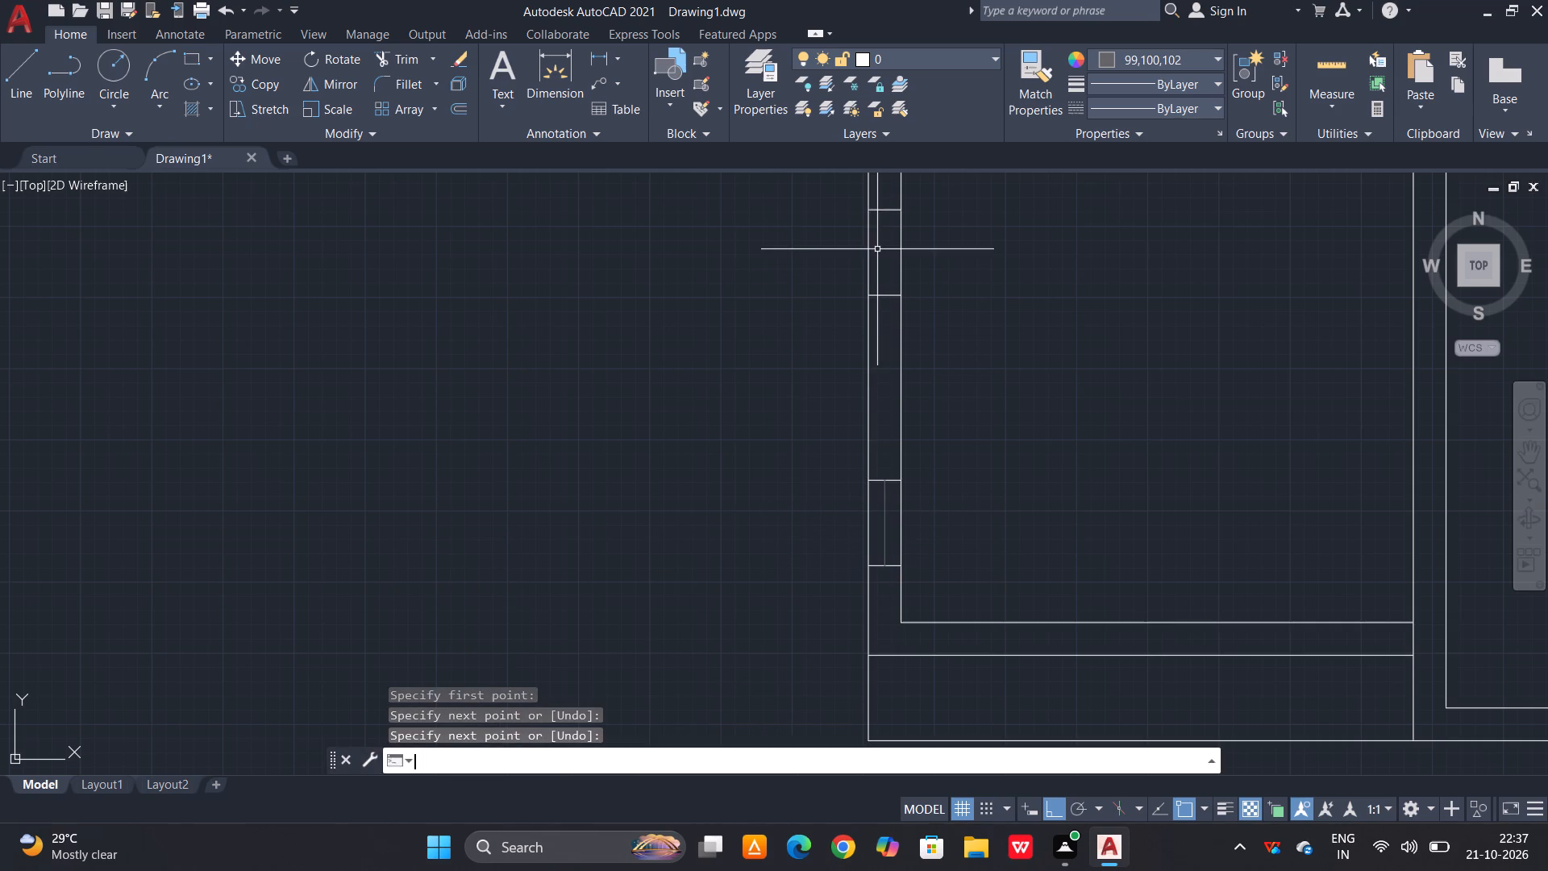
click(887, 207)
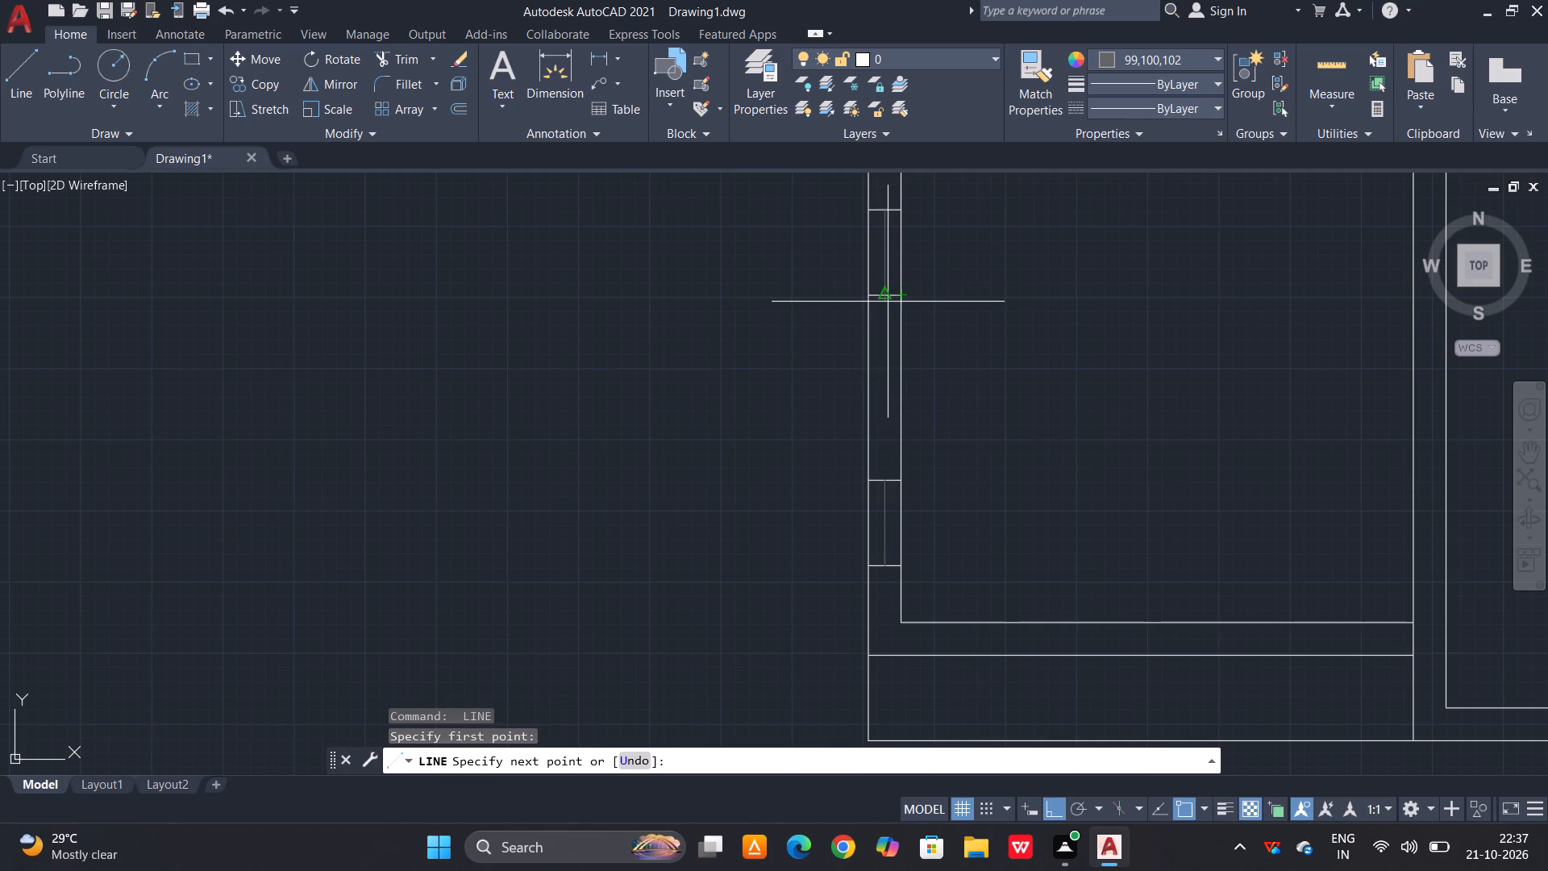
click(884, 295)
key(space)
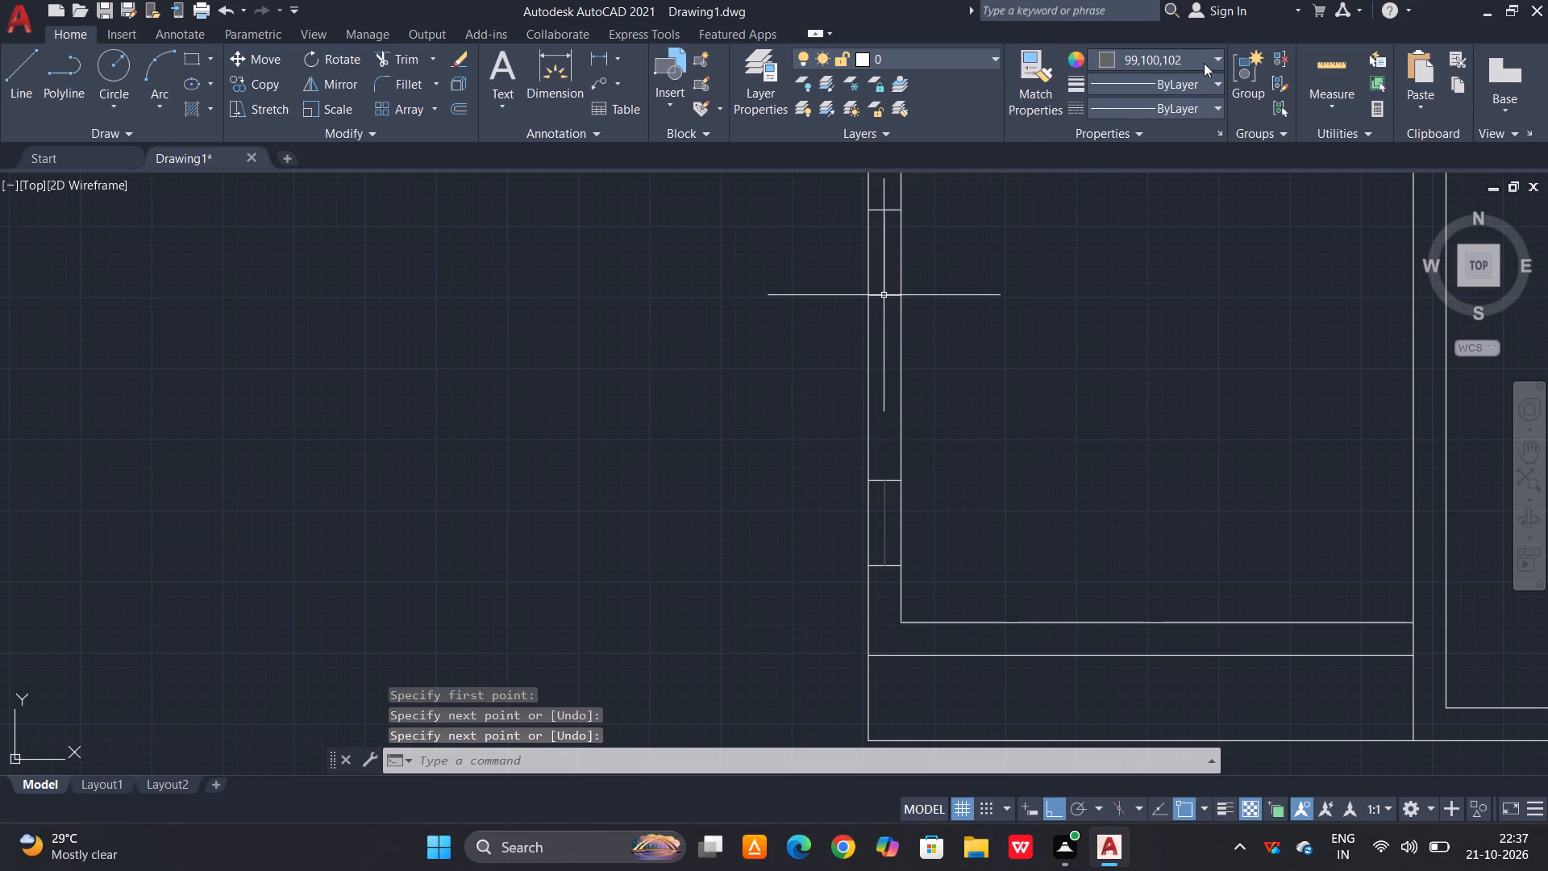
Set the current object colour back to ByLayer.
click(1209, 56)
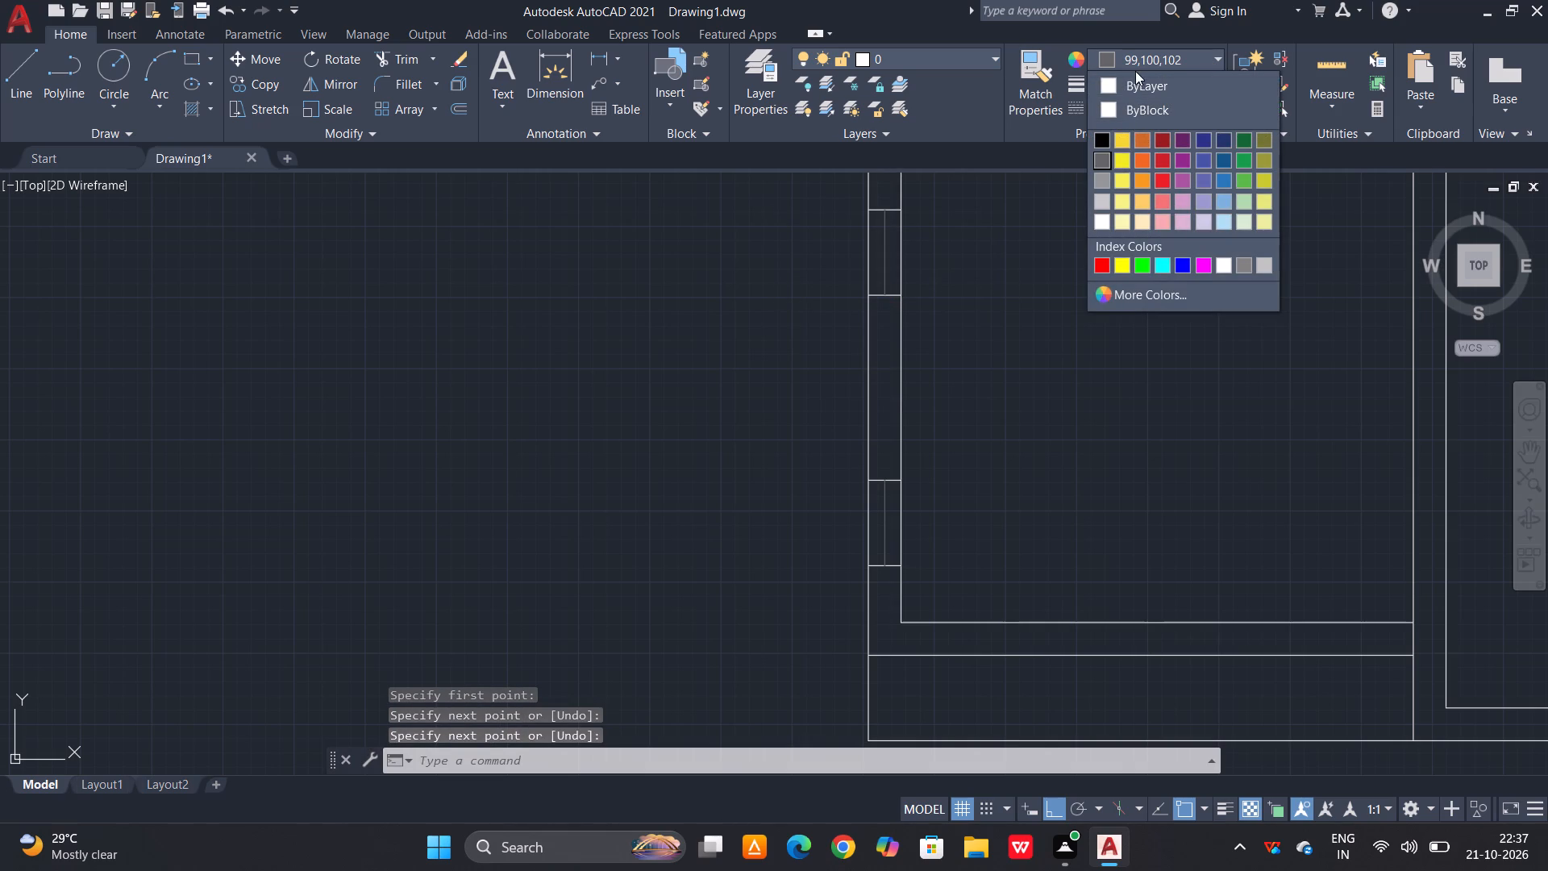
click(1127, 93)
Extend the inner lines of the bottom-middle room's two side walls down to the outermost bottom line.
scroll(881, 406, down, 3)
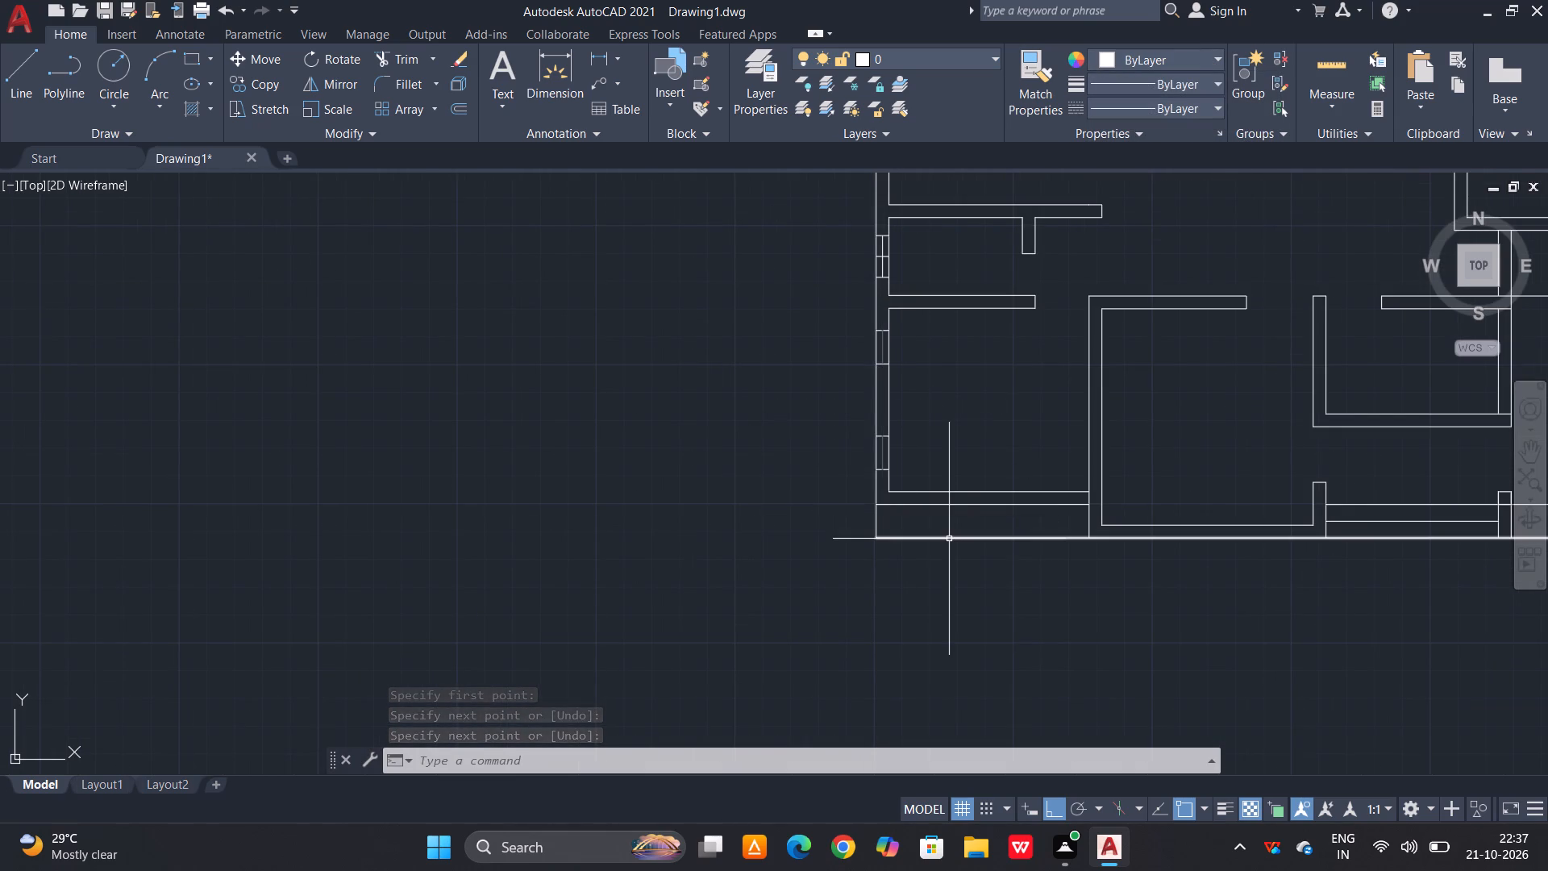
middle_drag(967, 602, 955, 688)
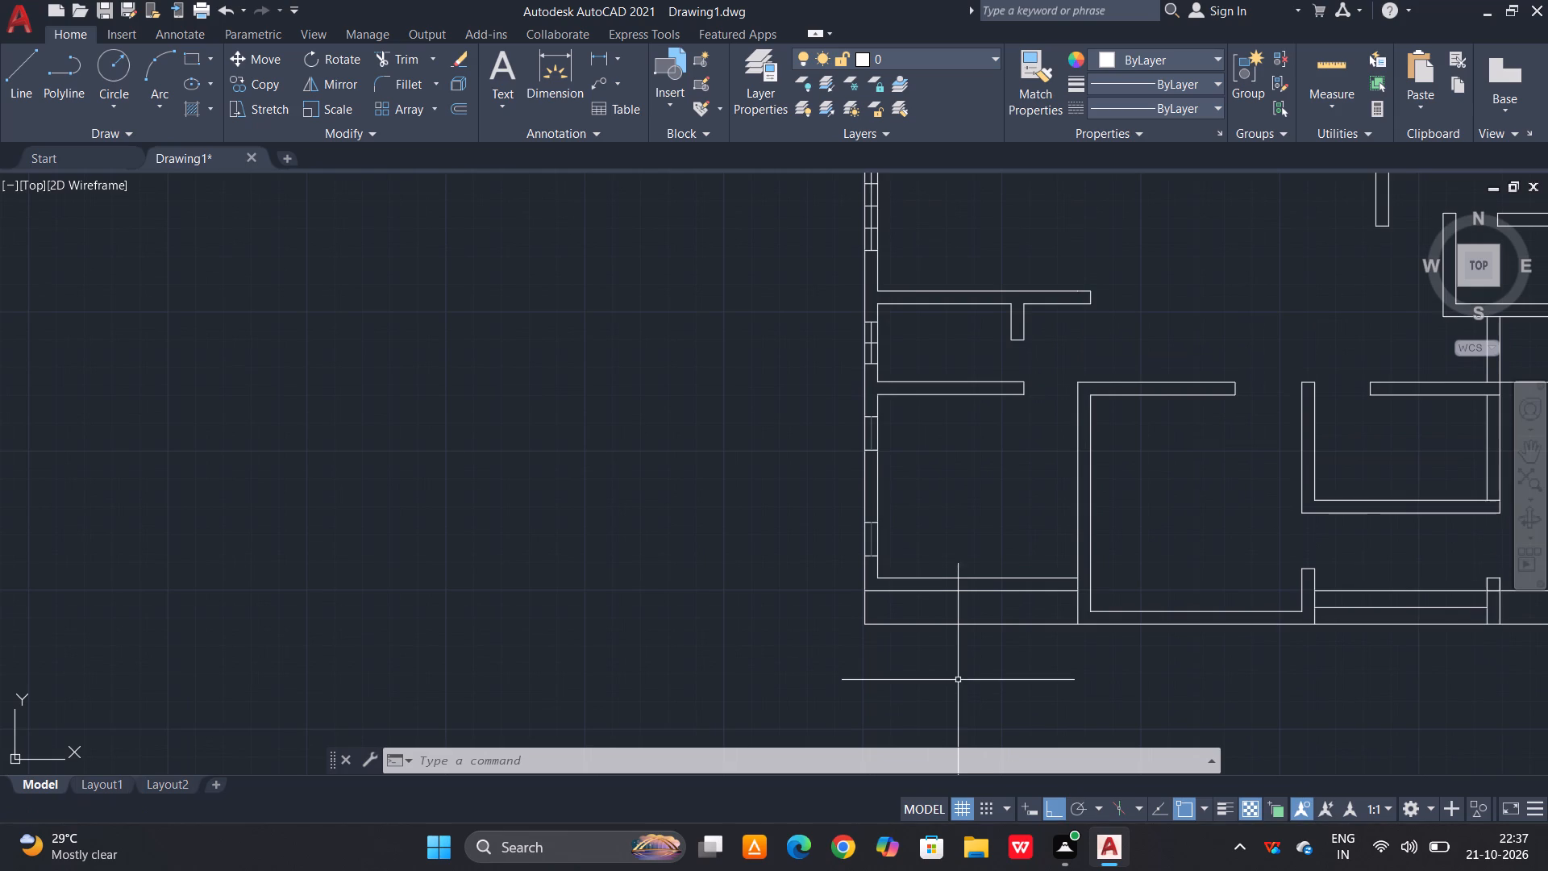
middle_drag(988, 709, 966, 681)
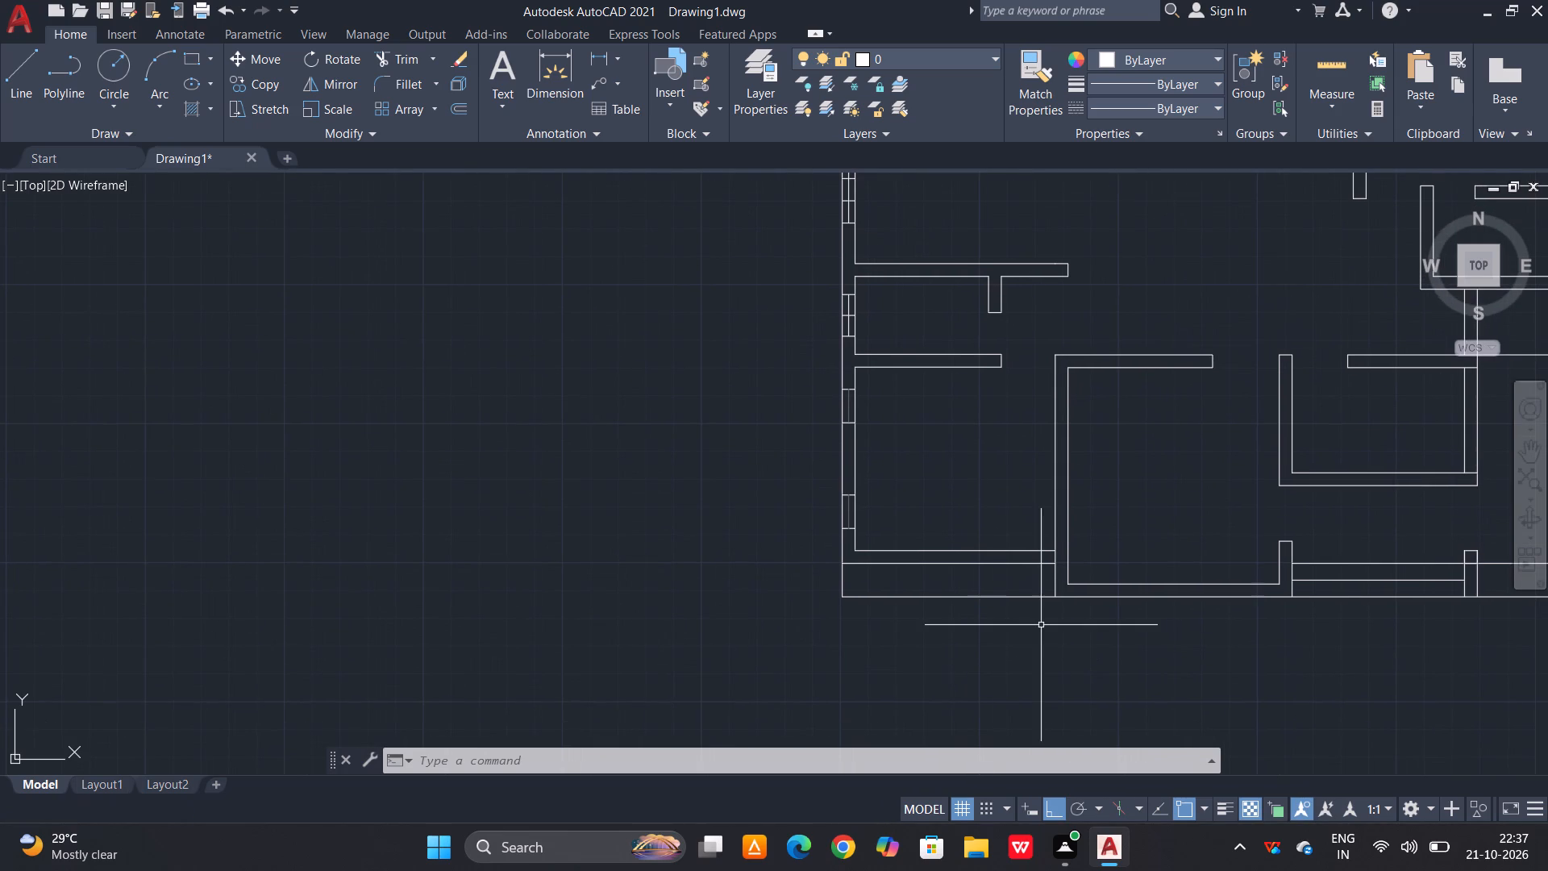
key(Escape)
key(w)
key(Escape)
text(ex)
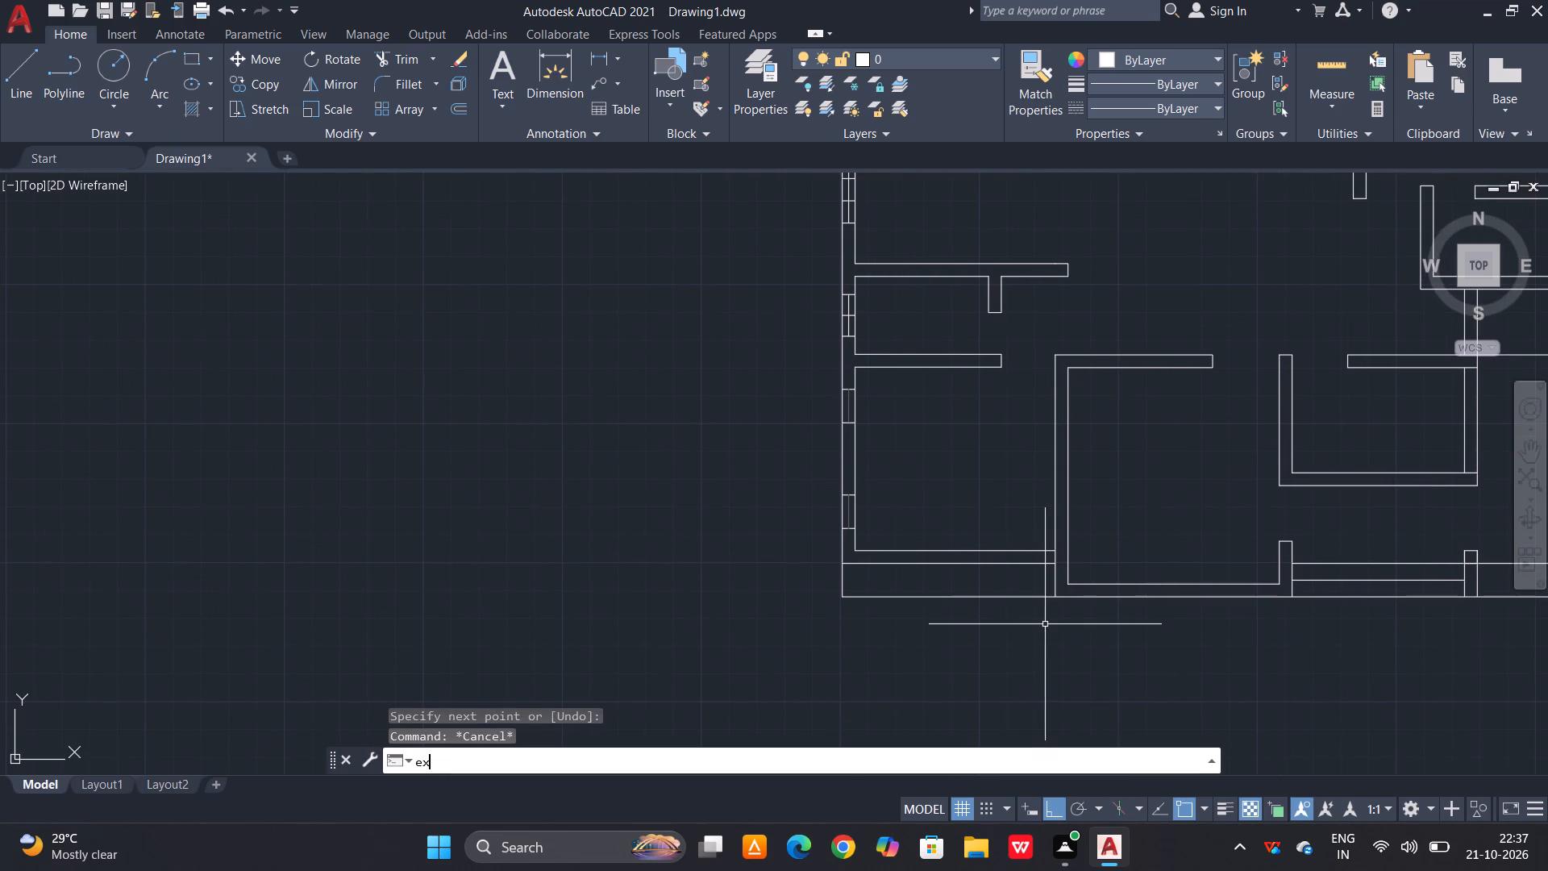
key(space)
click(1068, 575)
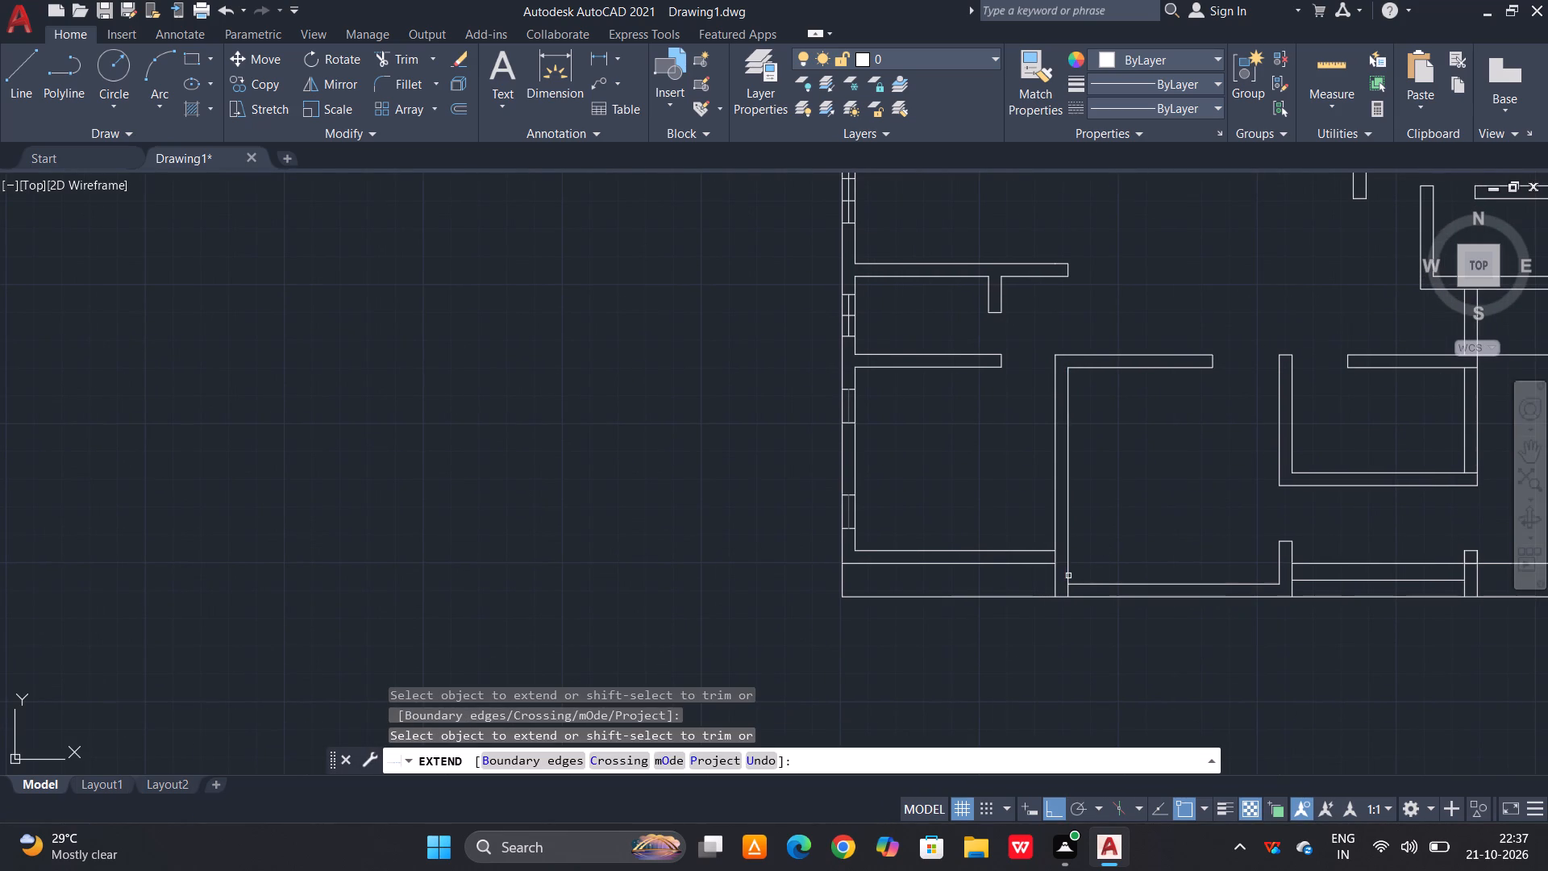
click(1279, 568)
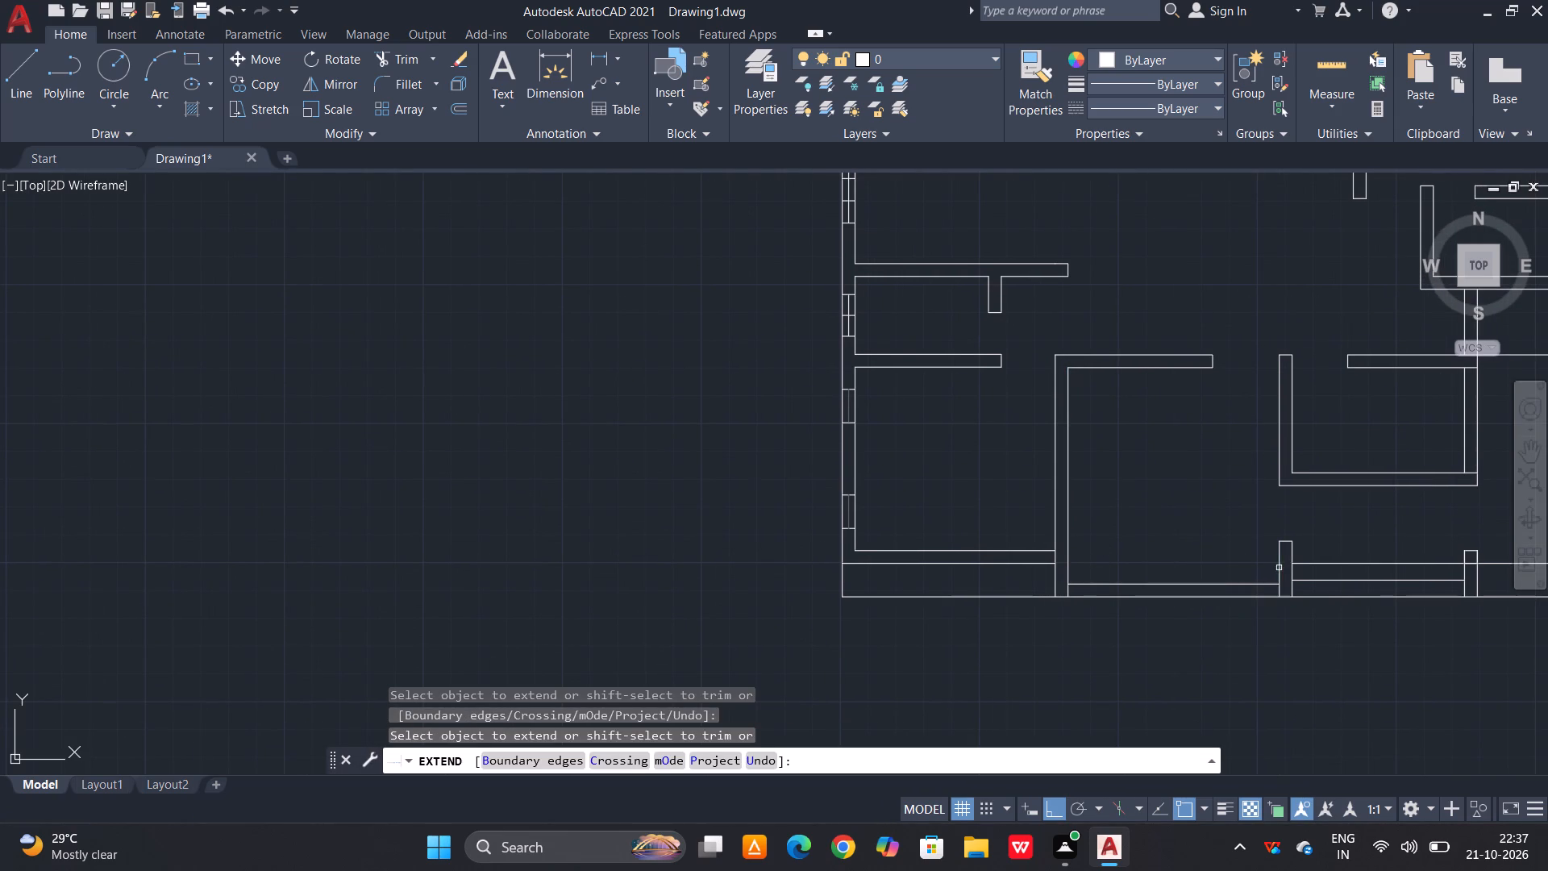
key(grave)
key(Escape)
key(Escape)
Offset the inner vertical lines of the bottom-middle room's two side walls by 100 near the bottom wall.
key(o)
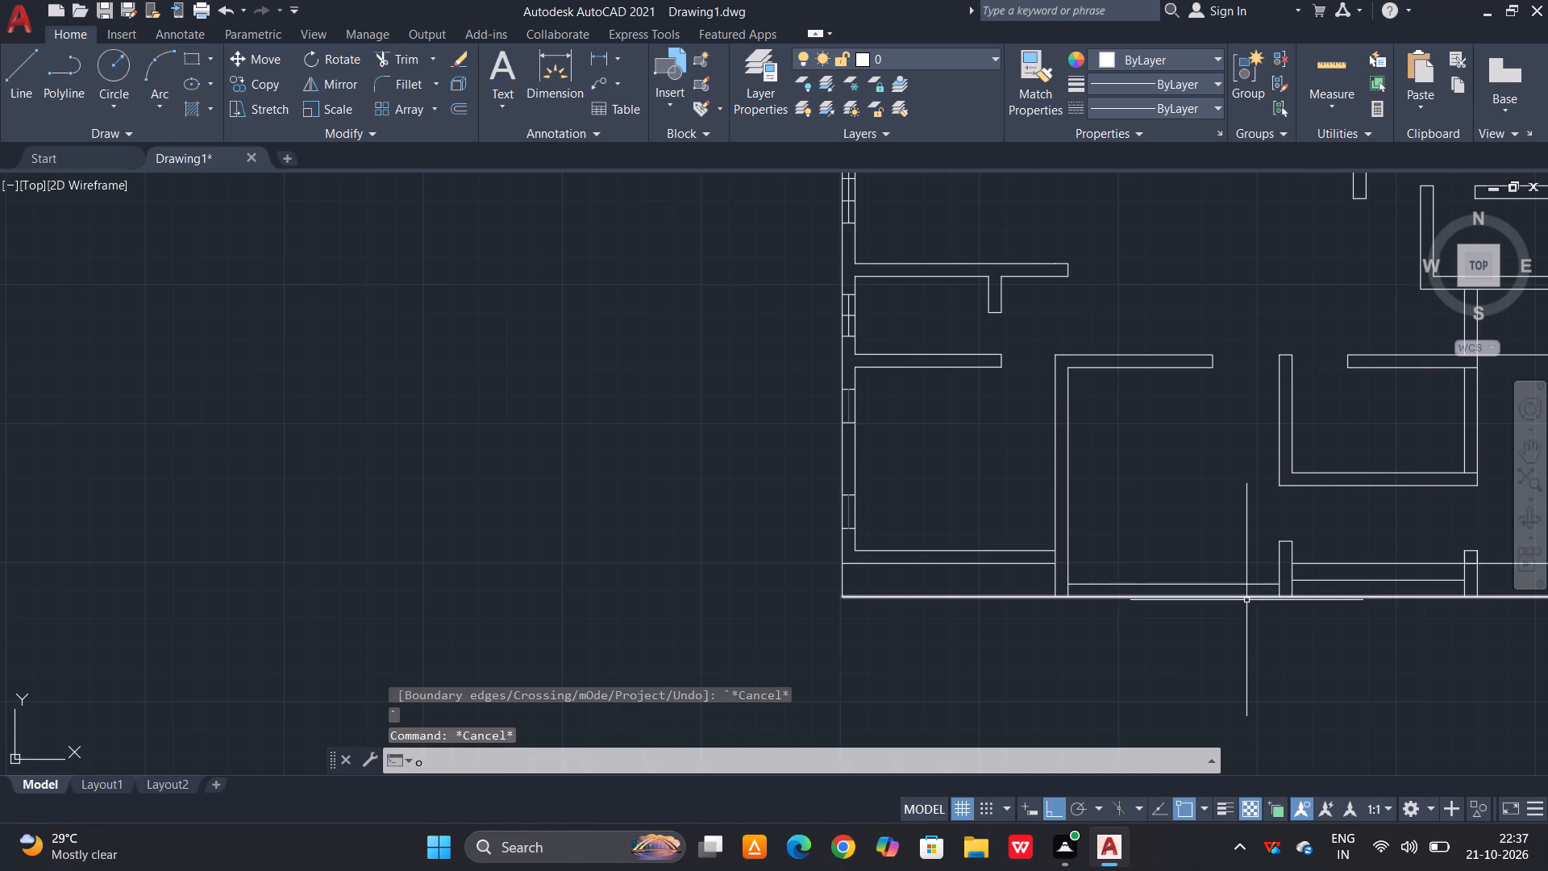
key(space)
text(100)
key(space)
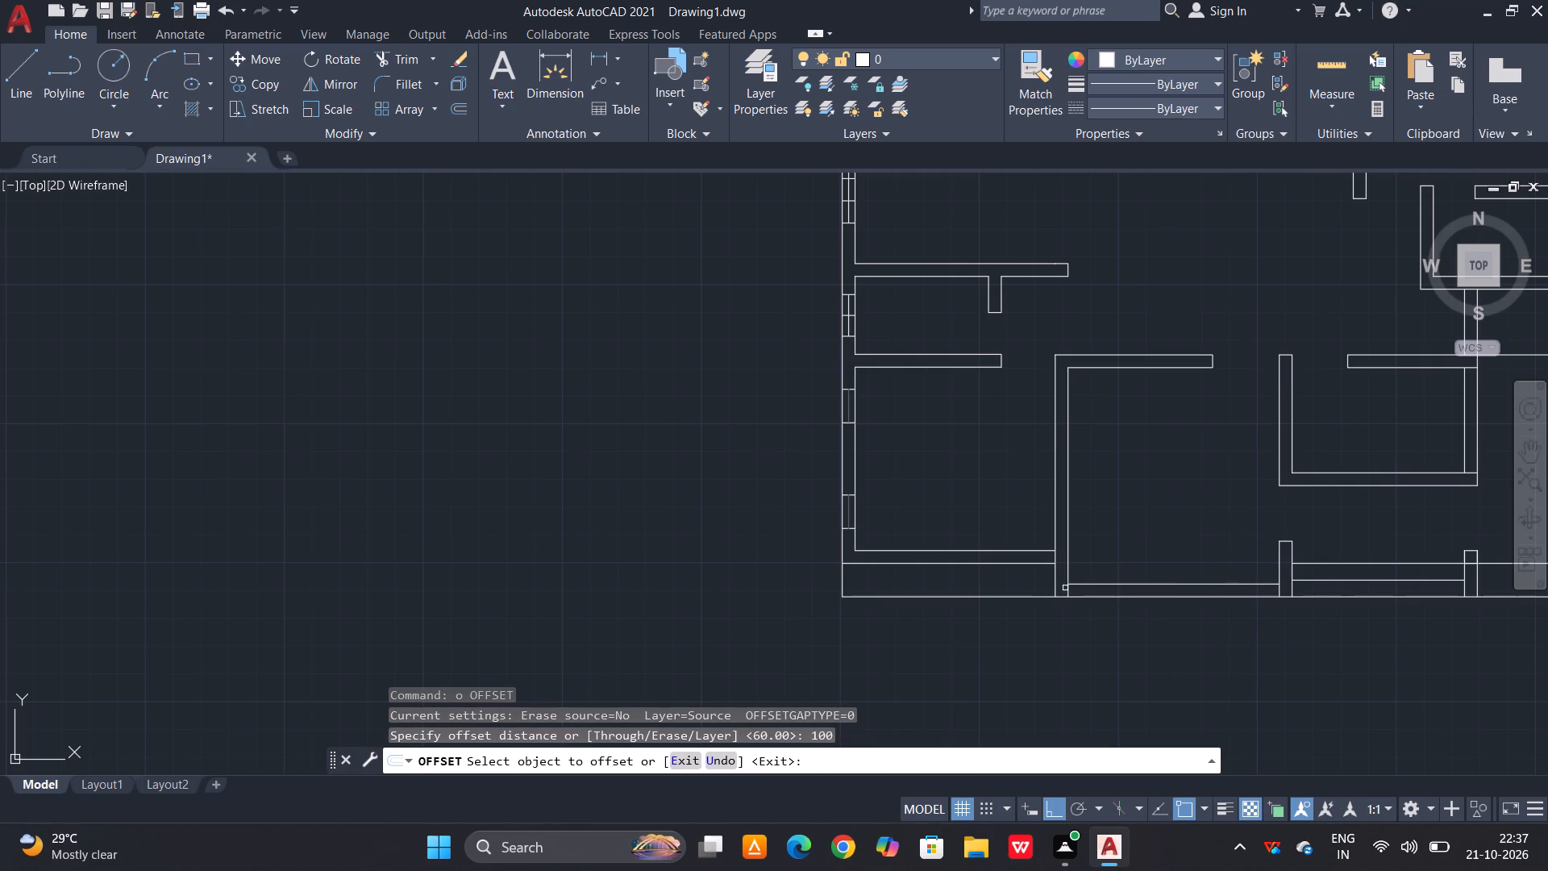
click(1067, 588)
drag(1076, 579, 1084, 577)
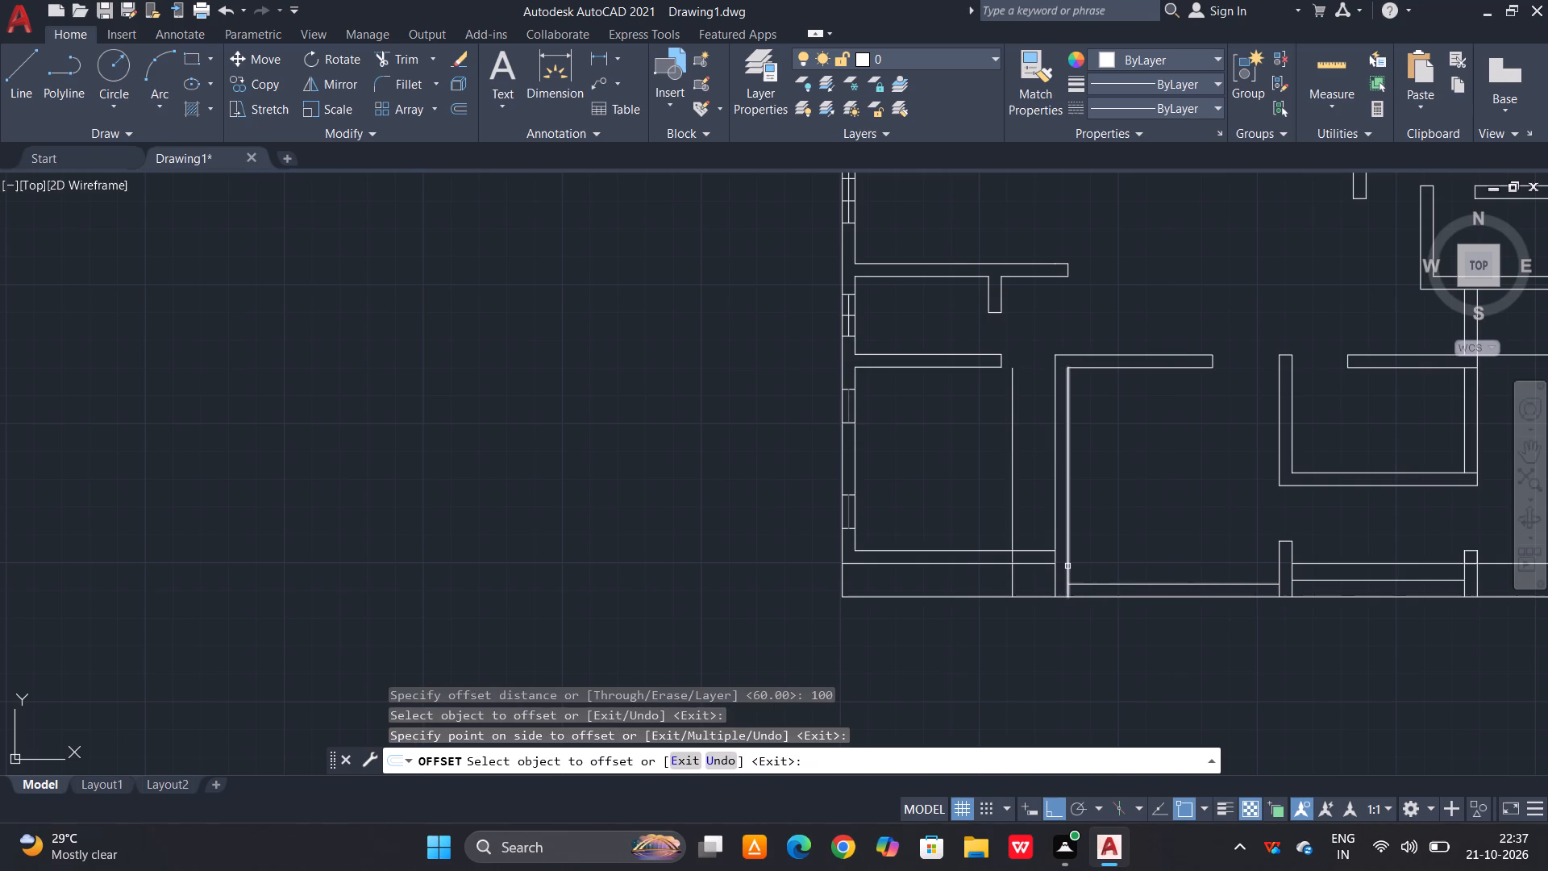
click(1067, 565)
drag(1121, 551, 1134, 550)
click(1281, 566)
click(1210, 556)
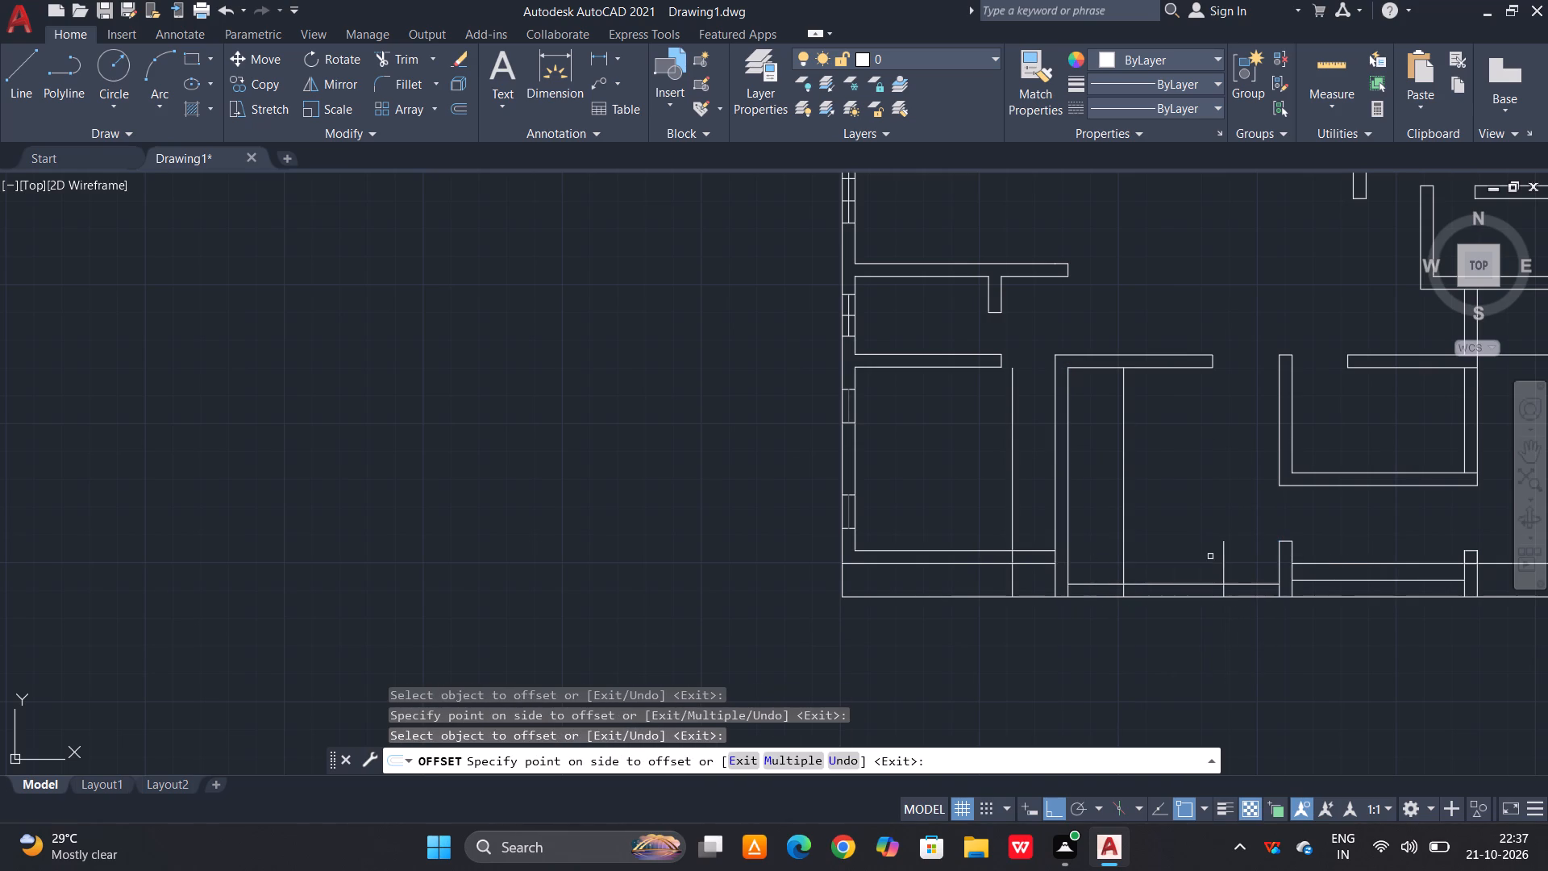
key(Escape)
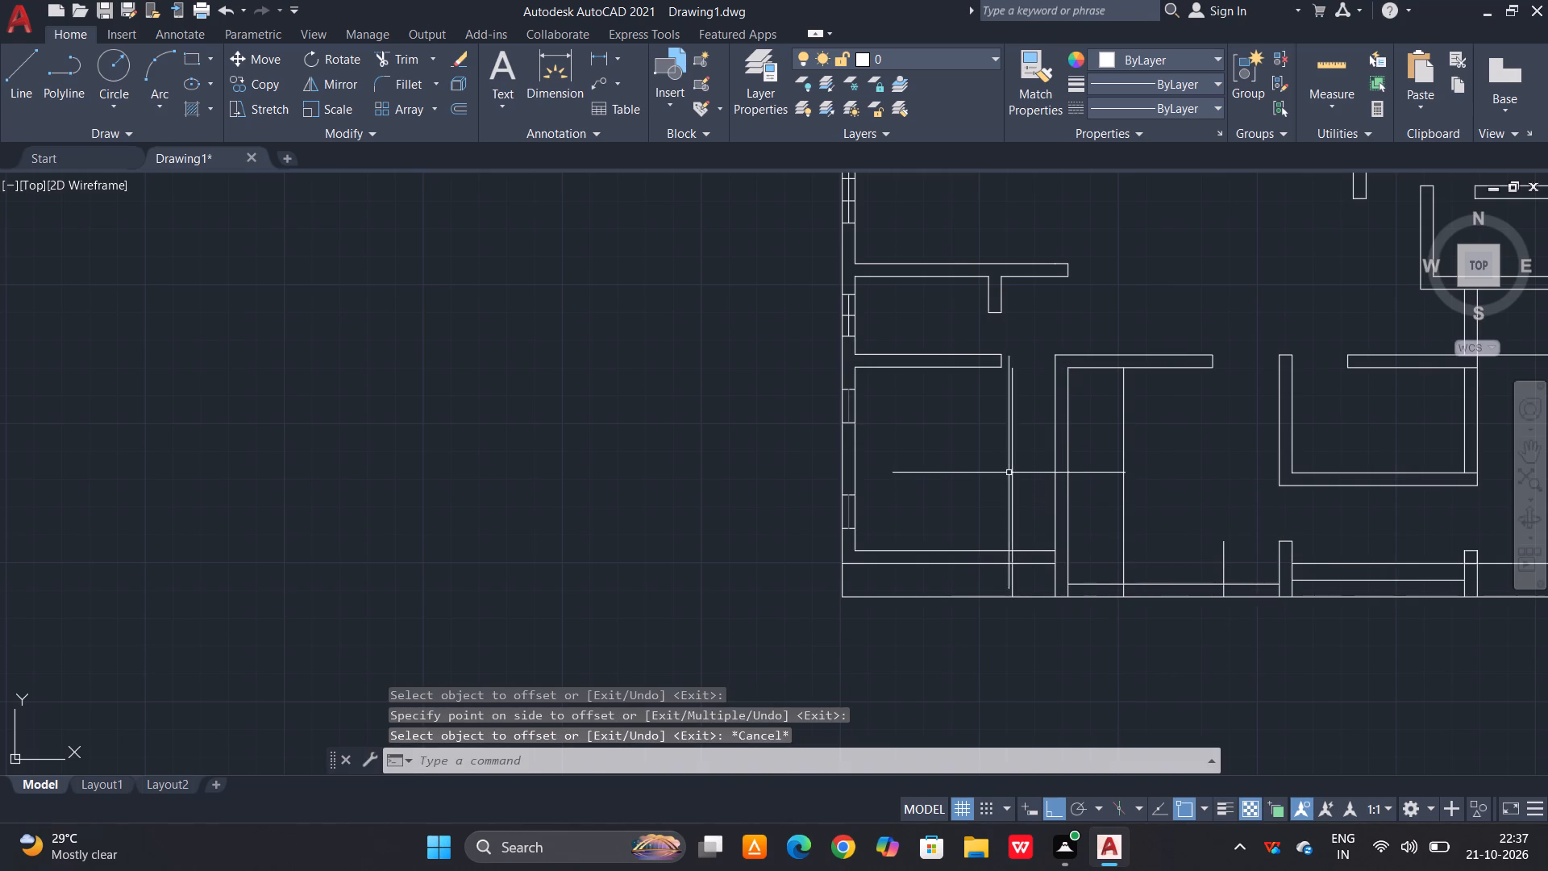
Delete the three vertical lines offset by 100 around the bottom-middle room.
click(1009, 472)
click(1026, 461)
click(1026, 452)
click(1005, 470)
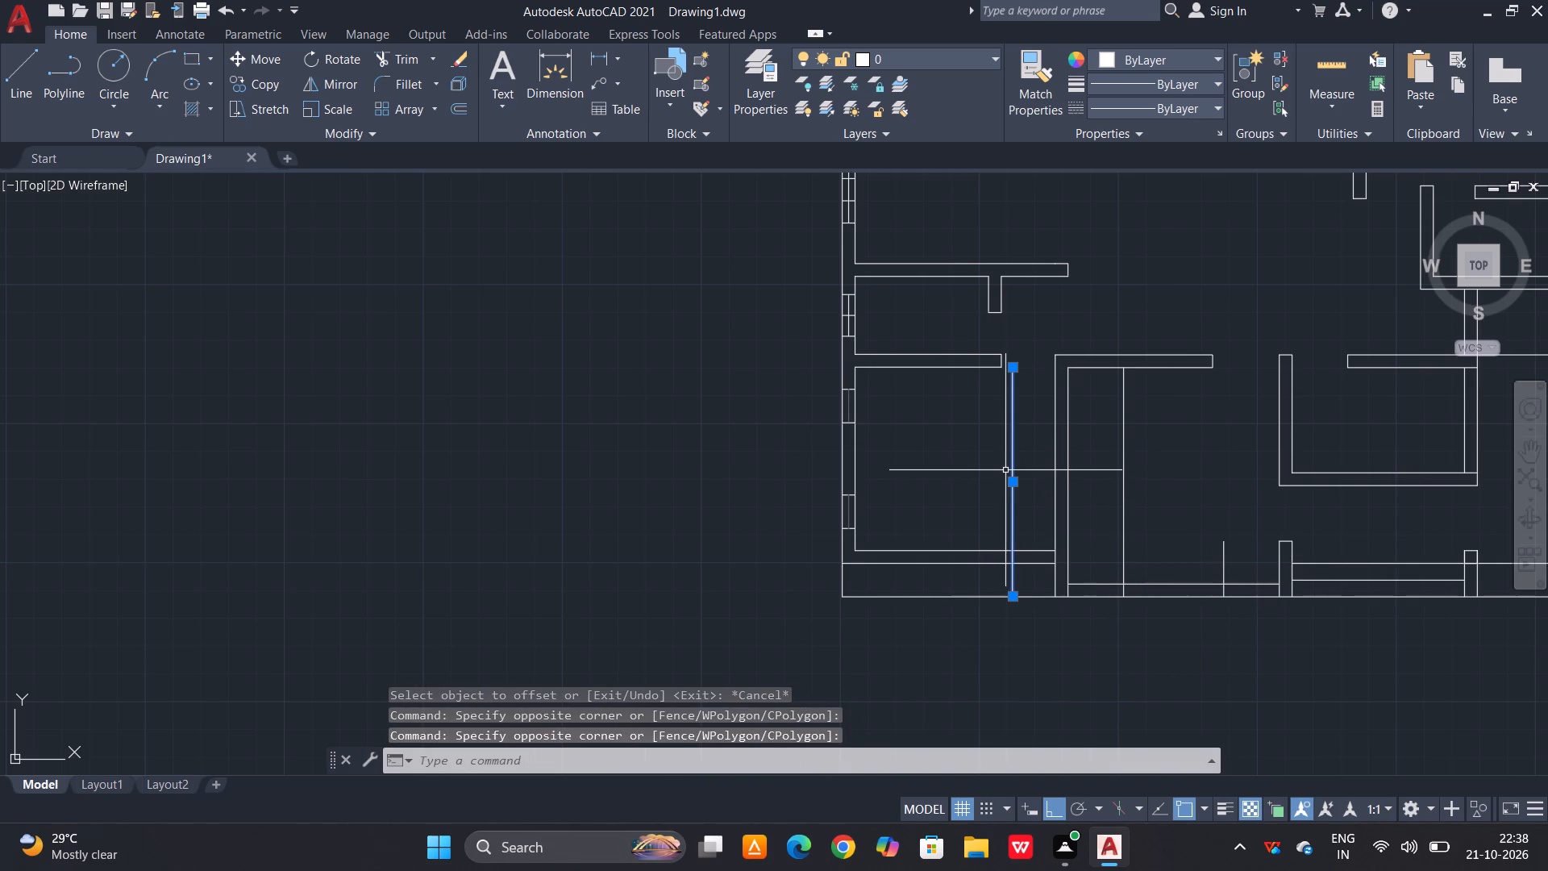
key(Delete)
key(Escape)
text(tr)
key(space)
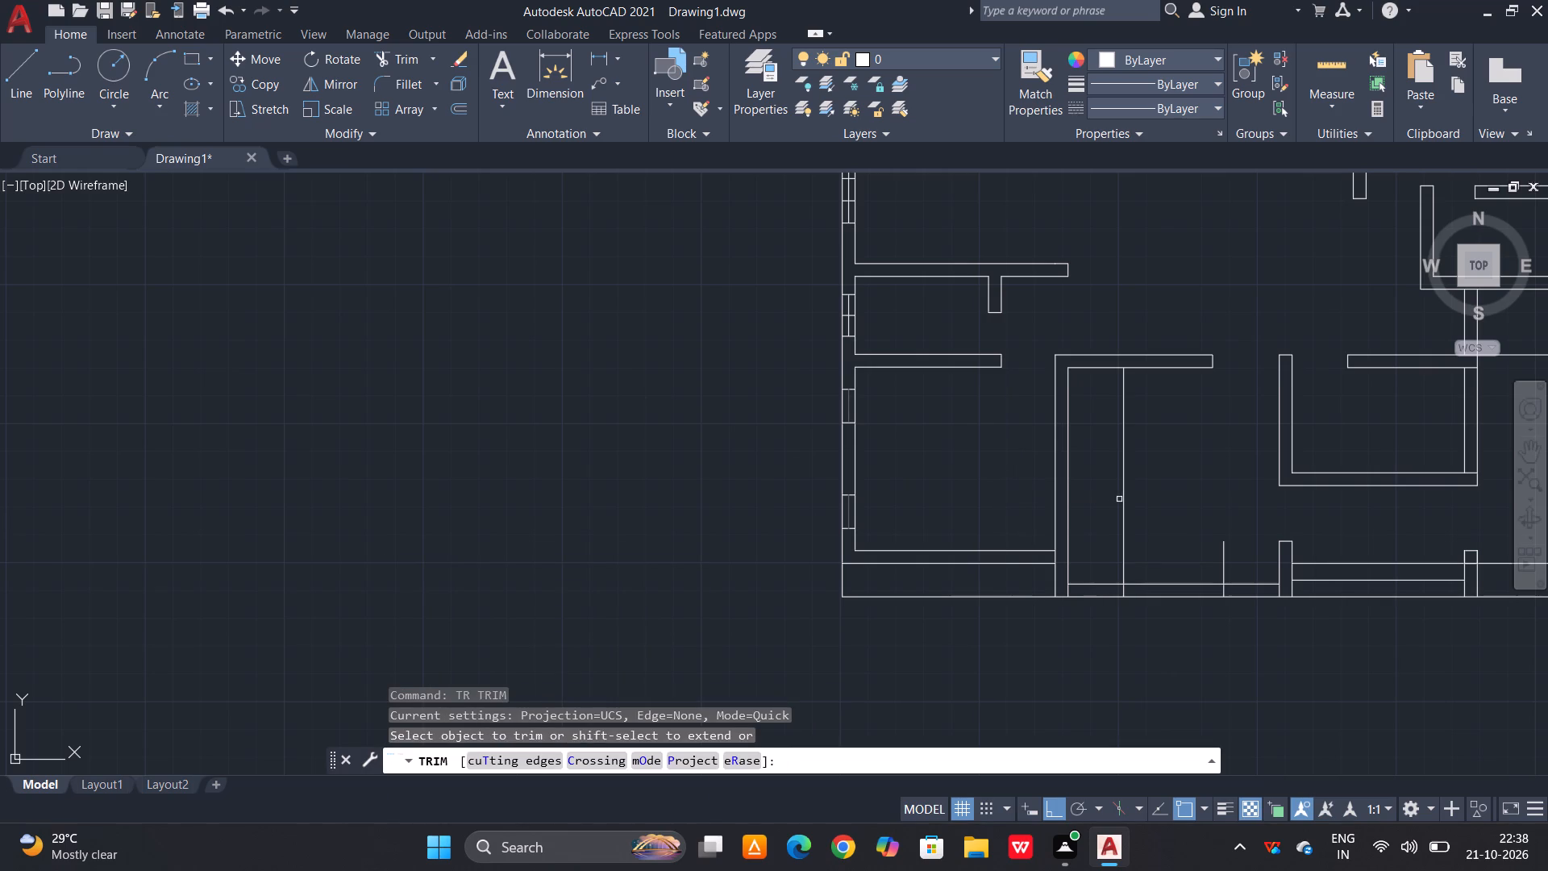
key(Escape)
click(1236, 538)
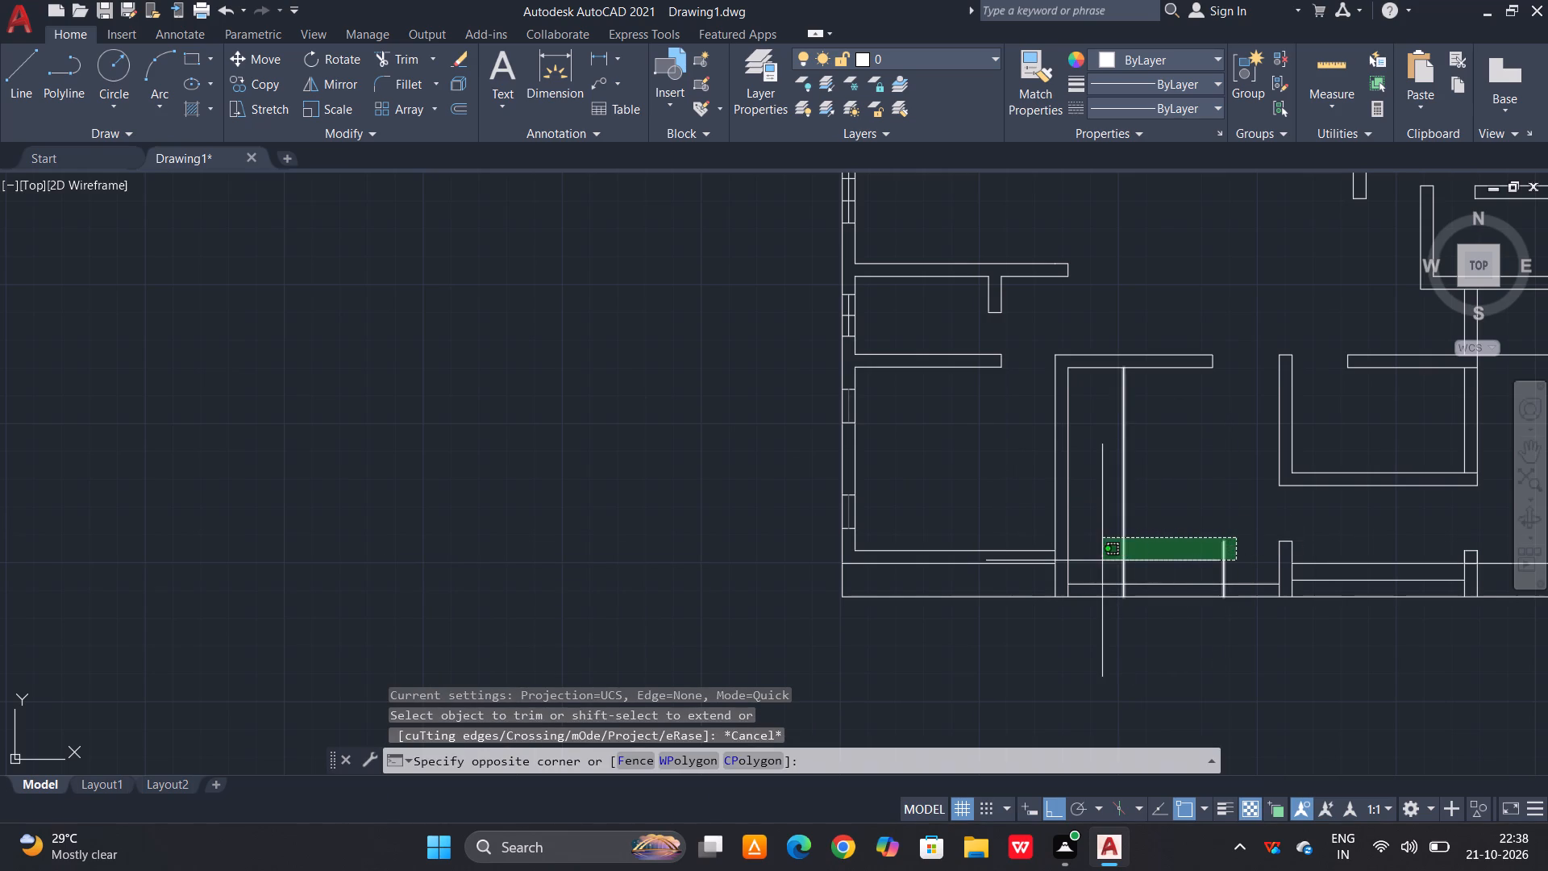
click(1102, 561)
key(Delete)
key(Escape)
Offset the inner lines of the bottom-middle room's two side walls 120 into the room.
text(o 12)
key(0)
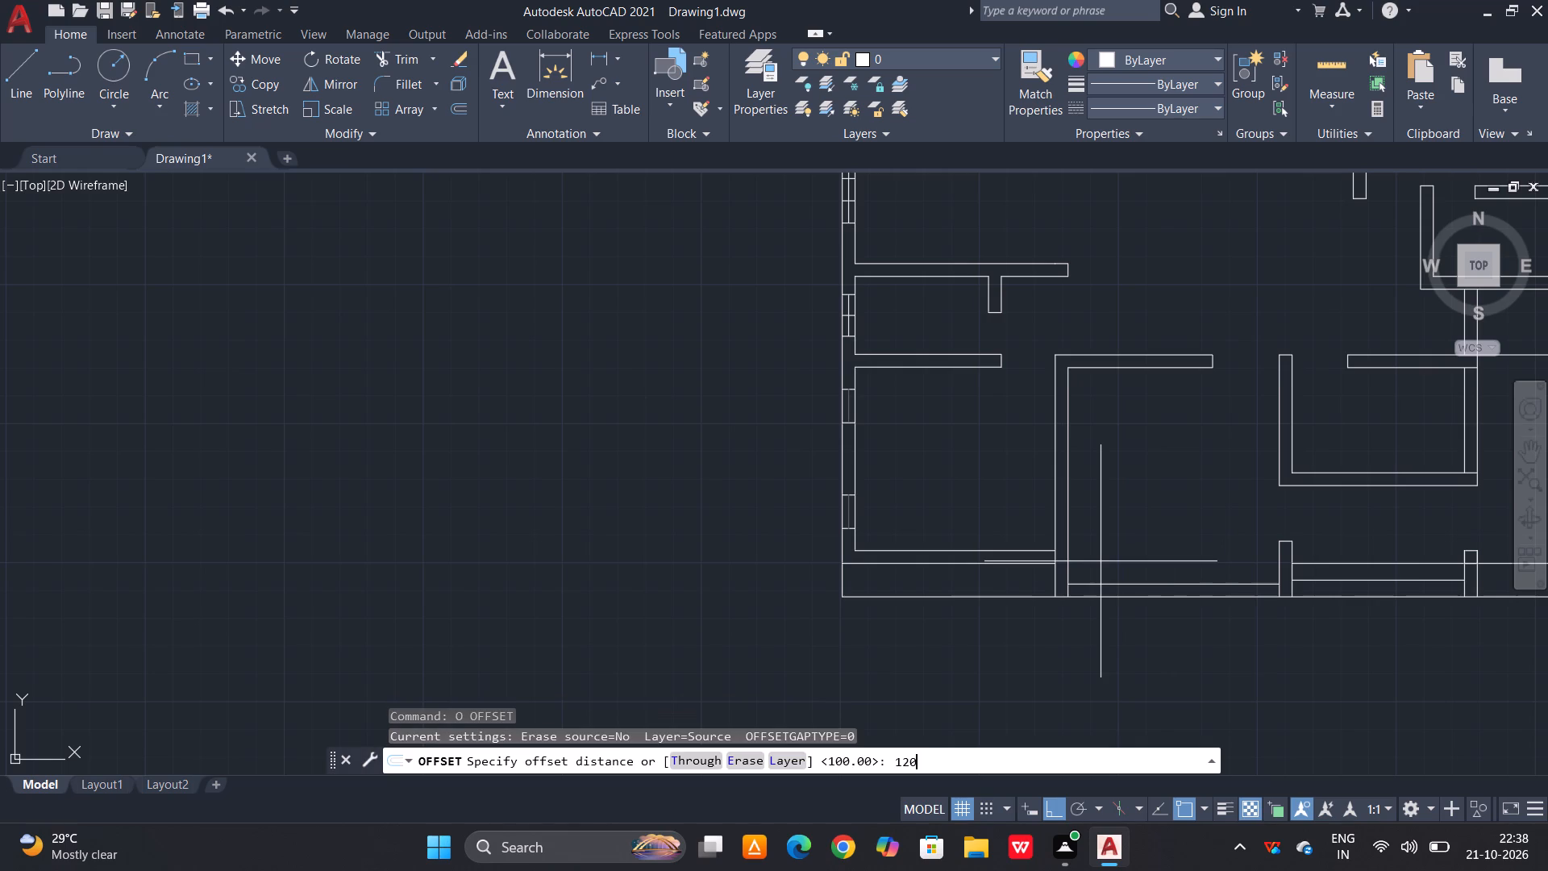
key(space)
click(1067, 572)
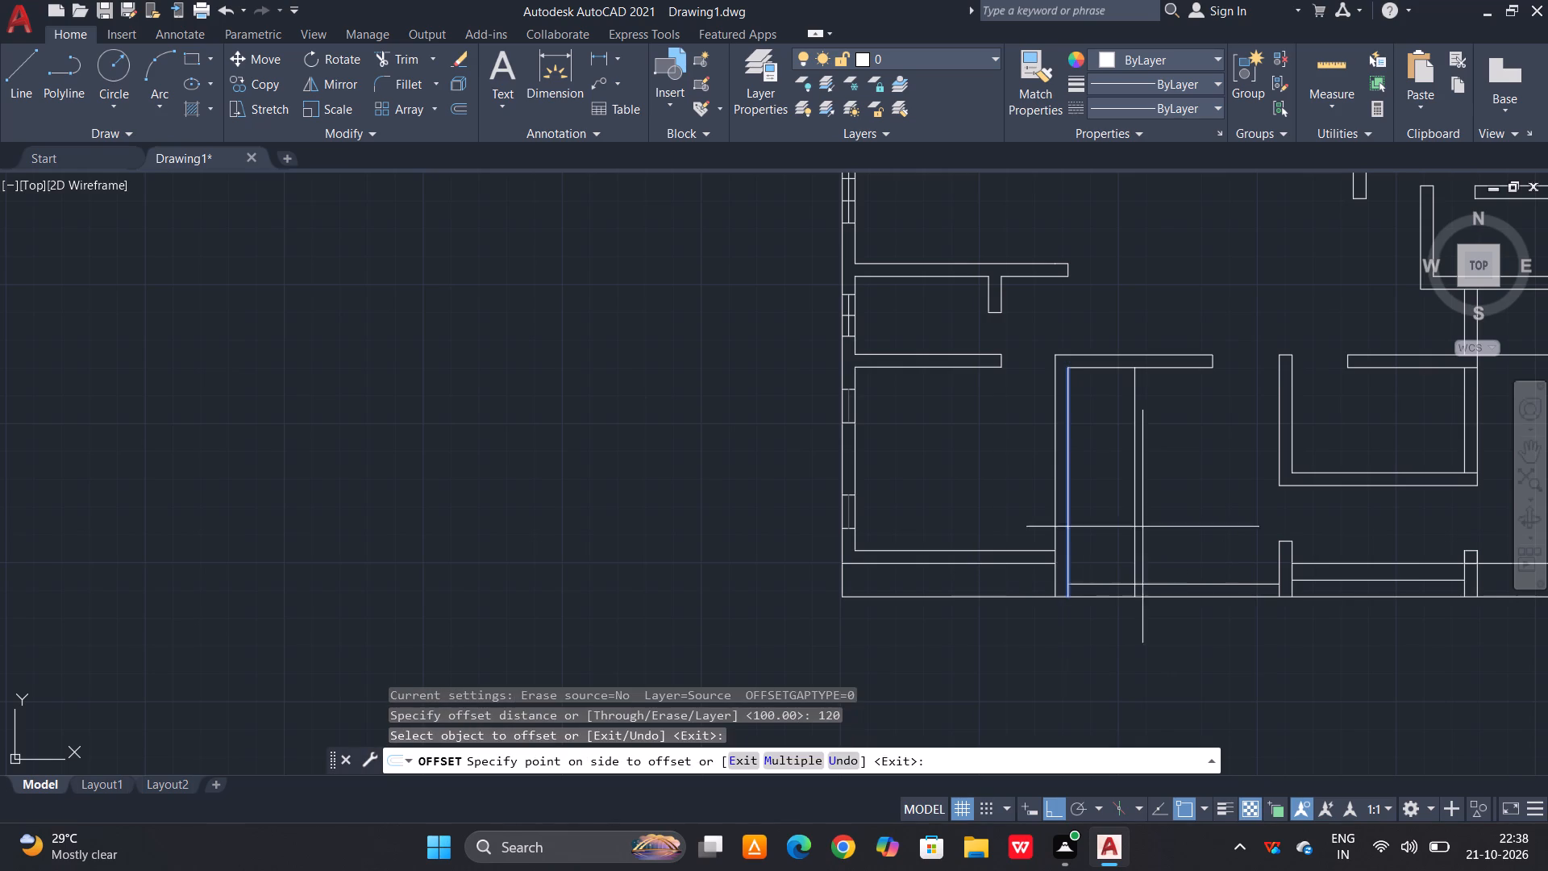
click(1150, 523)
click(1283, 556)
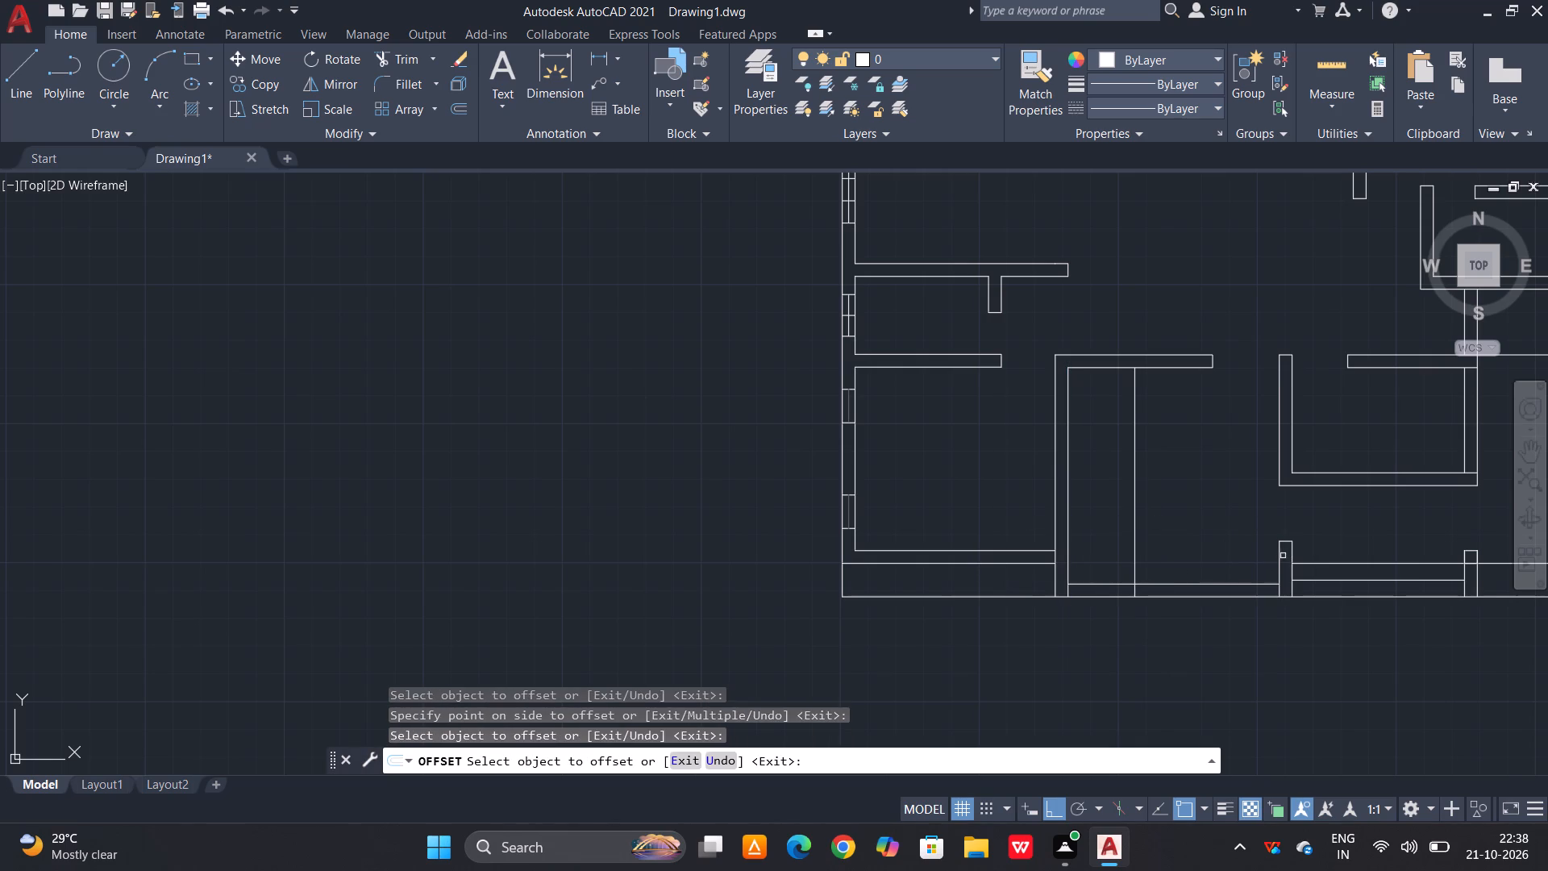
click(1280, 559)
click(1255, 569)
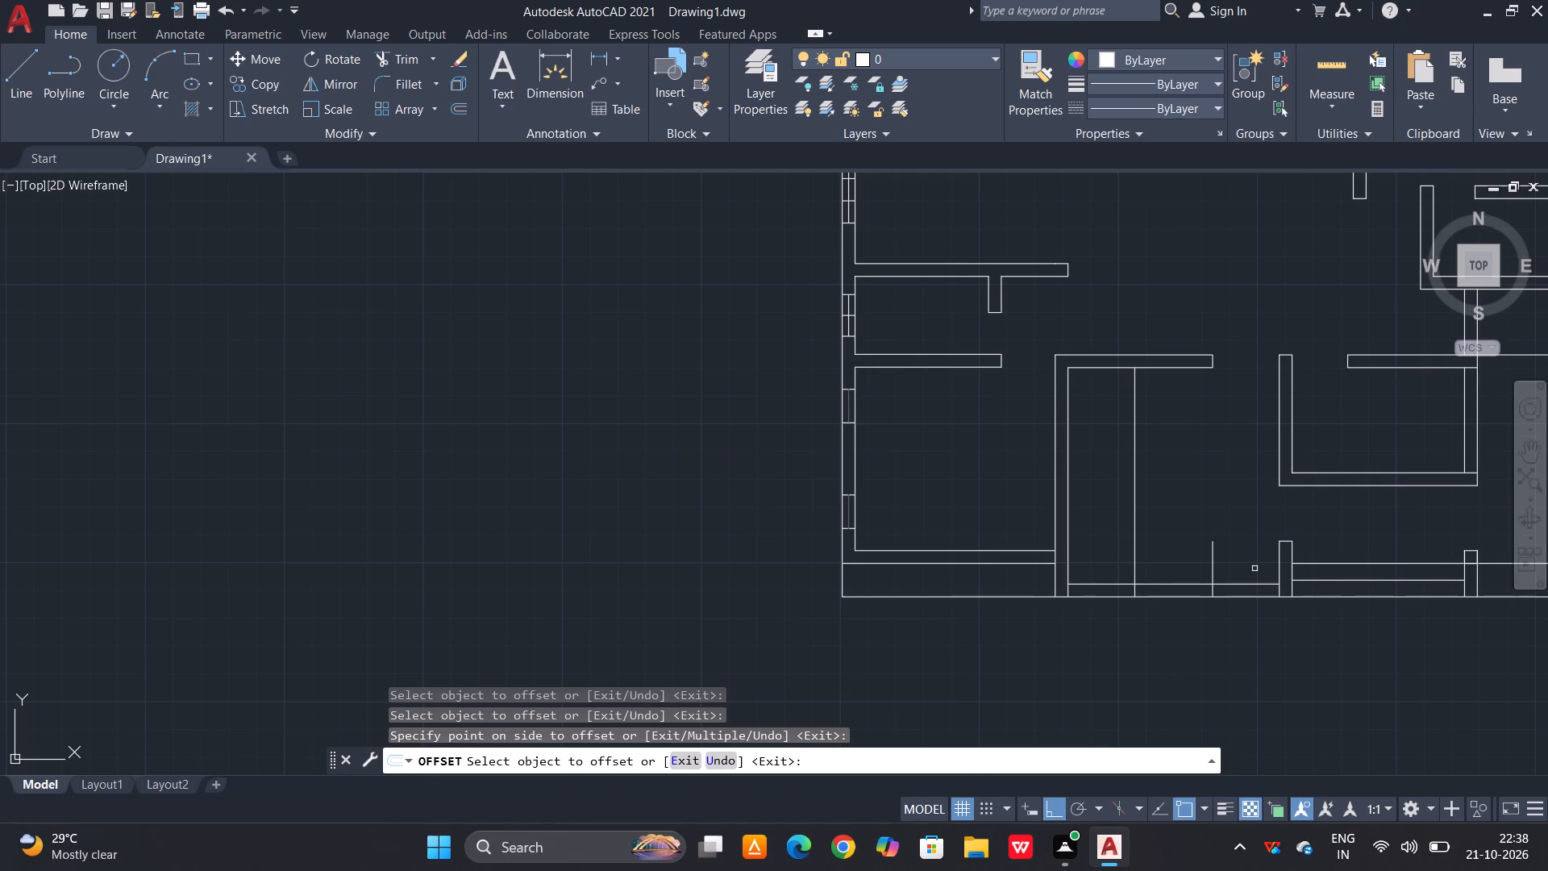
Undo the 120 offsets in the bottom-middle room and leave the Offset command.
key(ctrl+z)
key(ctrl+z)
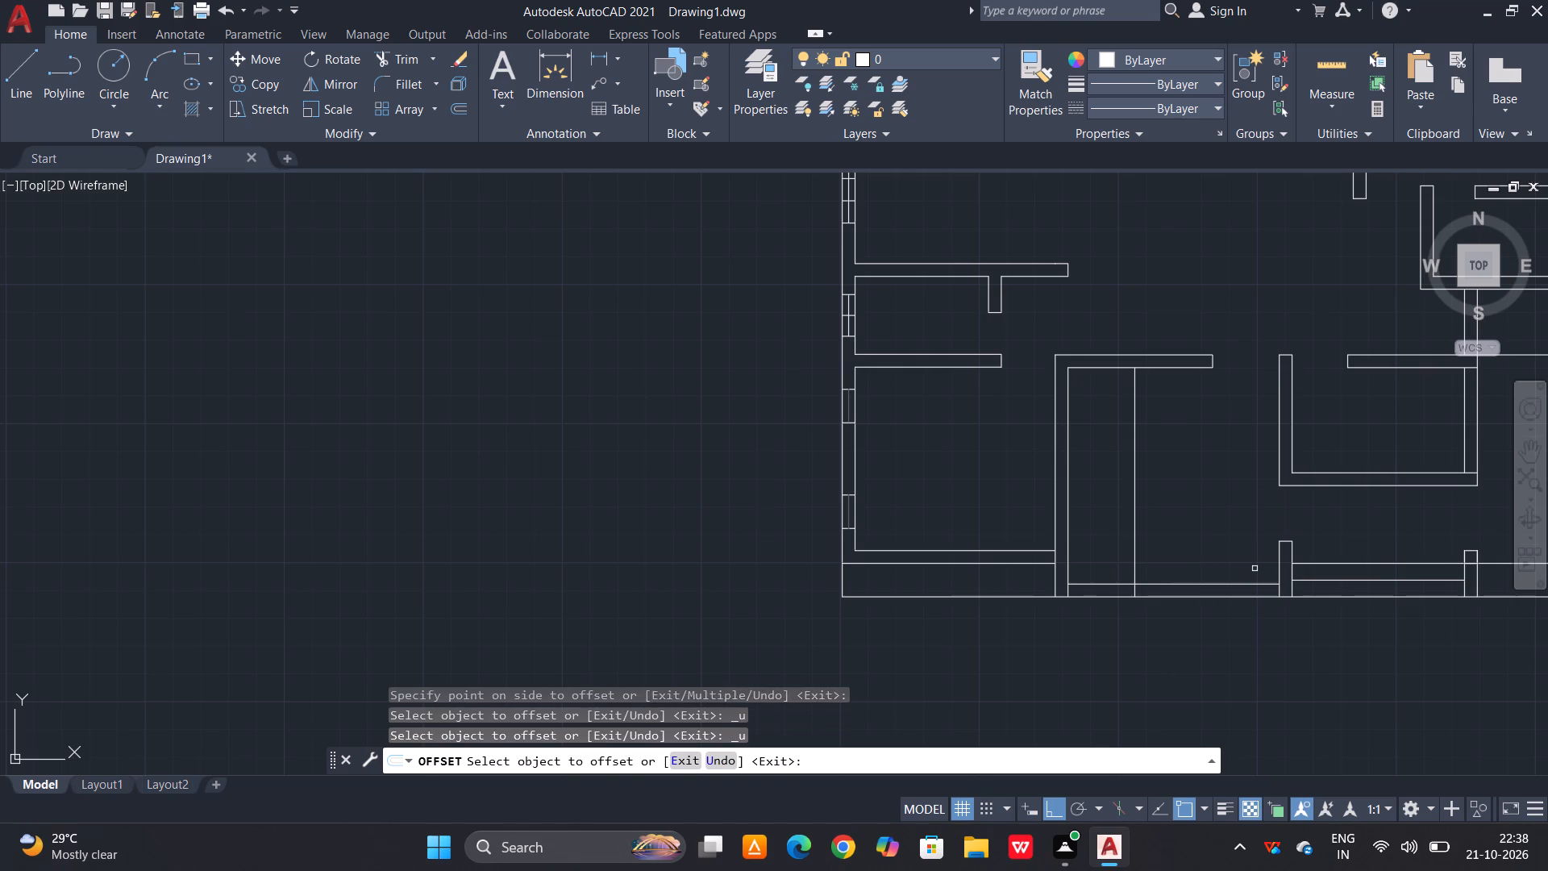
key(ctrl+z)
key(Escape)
Offset the inner lines of the bottom-middle room's two side walls 100 into the room.
text(o 100)
key(space)
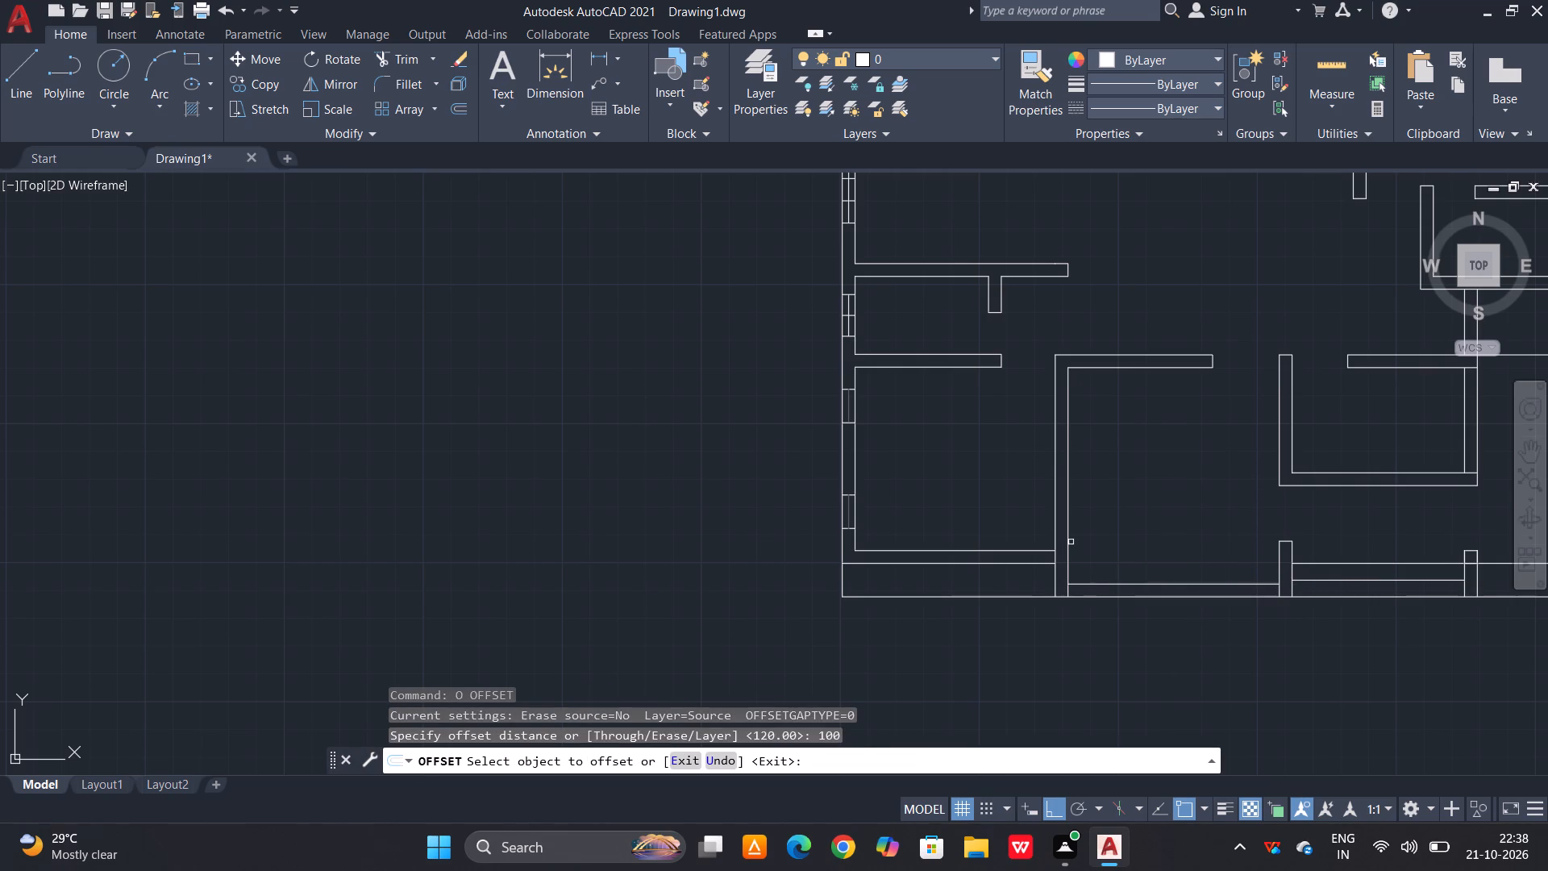
click(1070, 541)
drag(1113, 524, 1128, 523)
click(1279, 558)
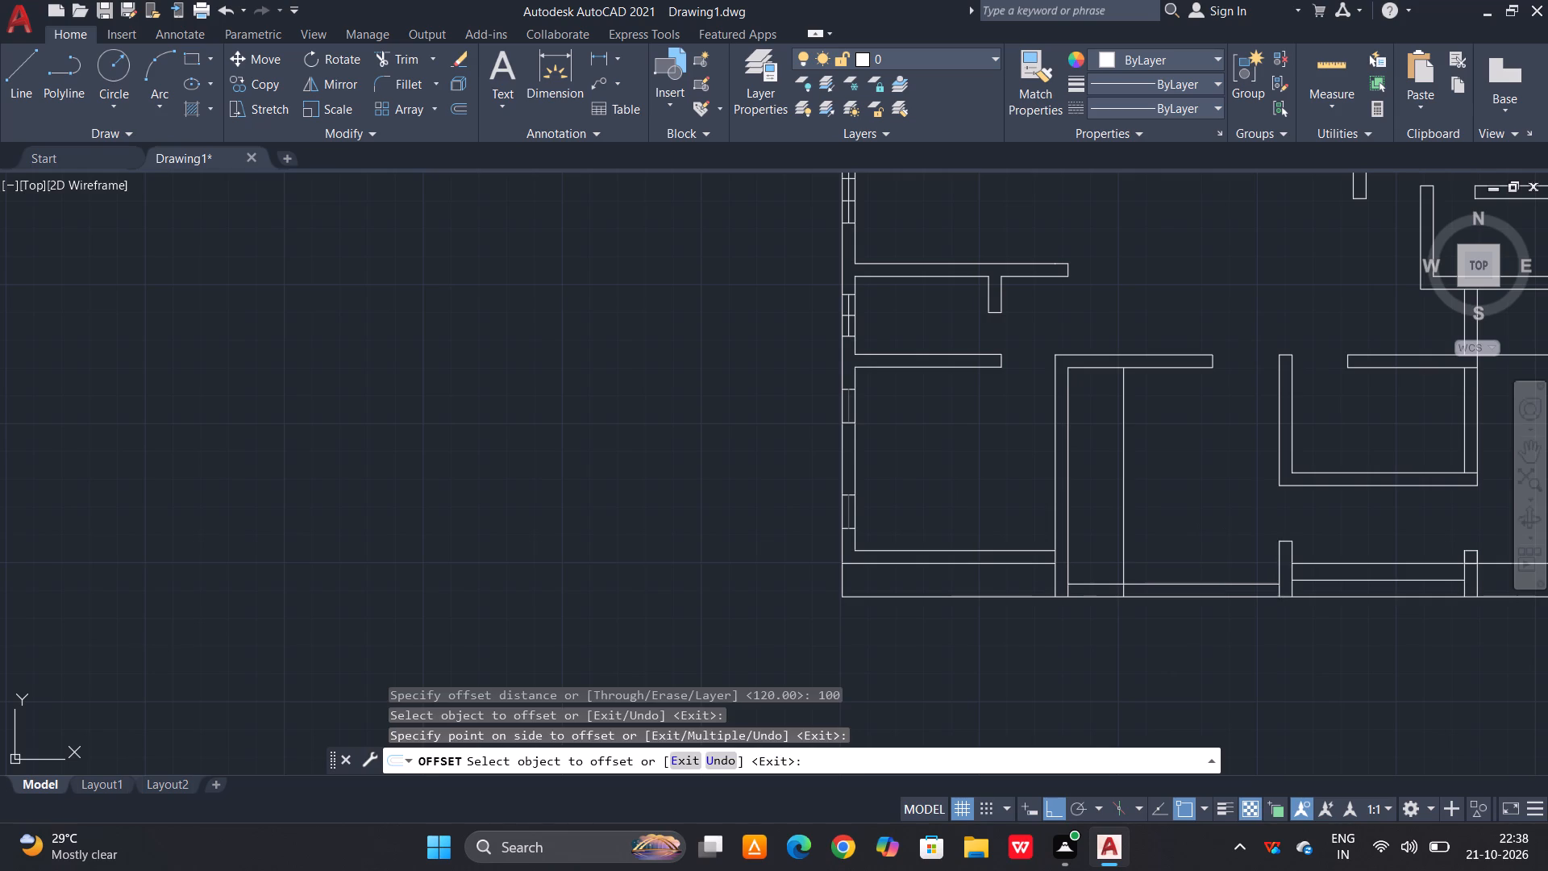
click(1238, 565)
key(Escape)
Trim the two offset lines above the bottom-middle room's bottom wall so only cross lines within the wall remain.
text(tr)
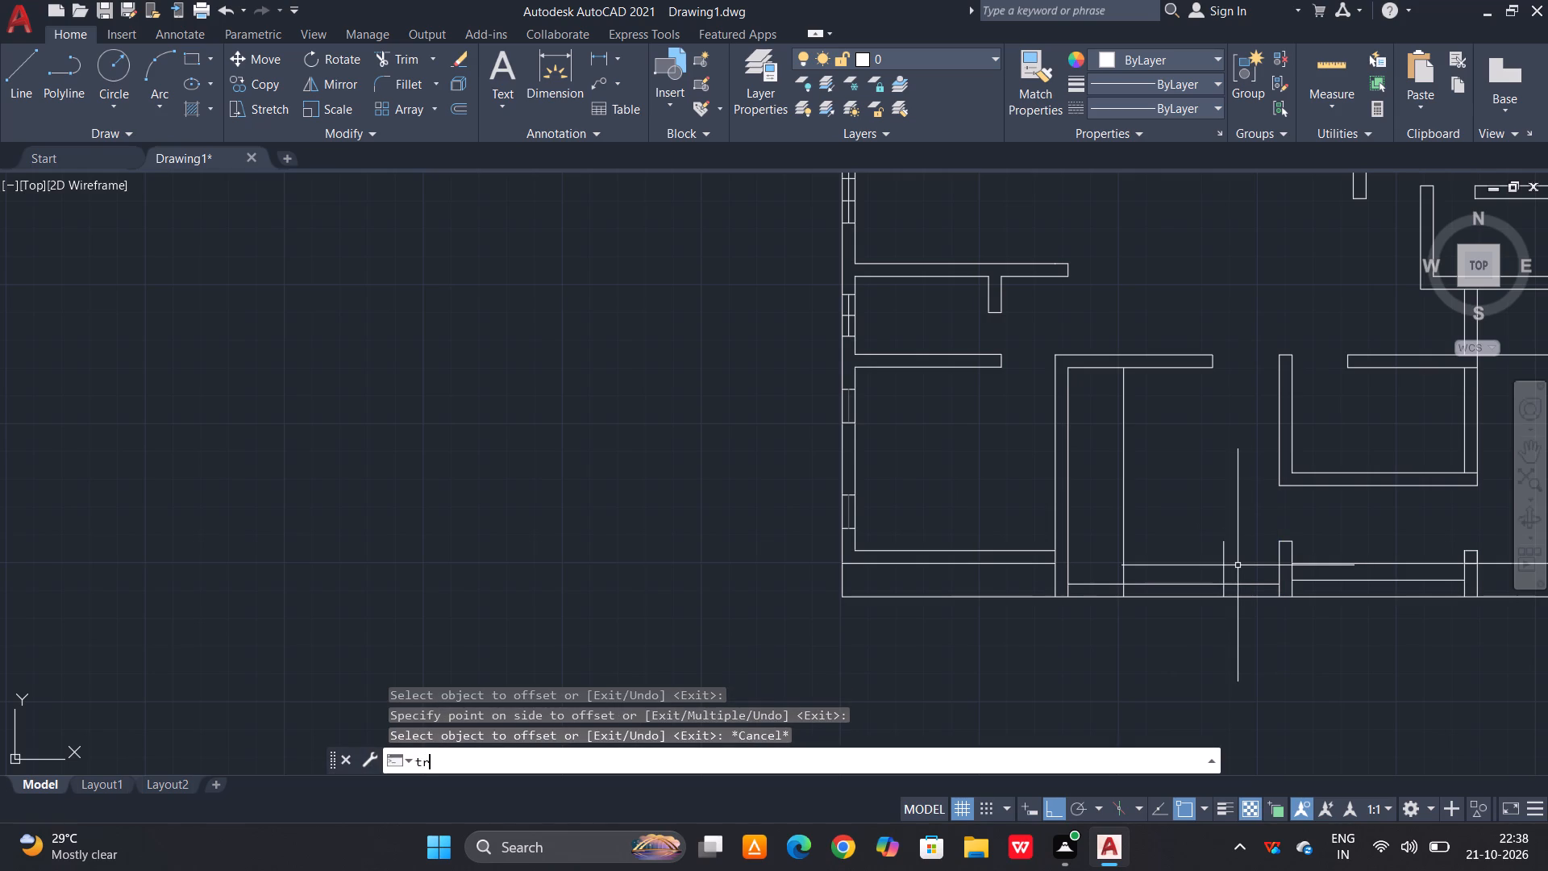
key(space)
click(1241, 568)
click(1096, 537)
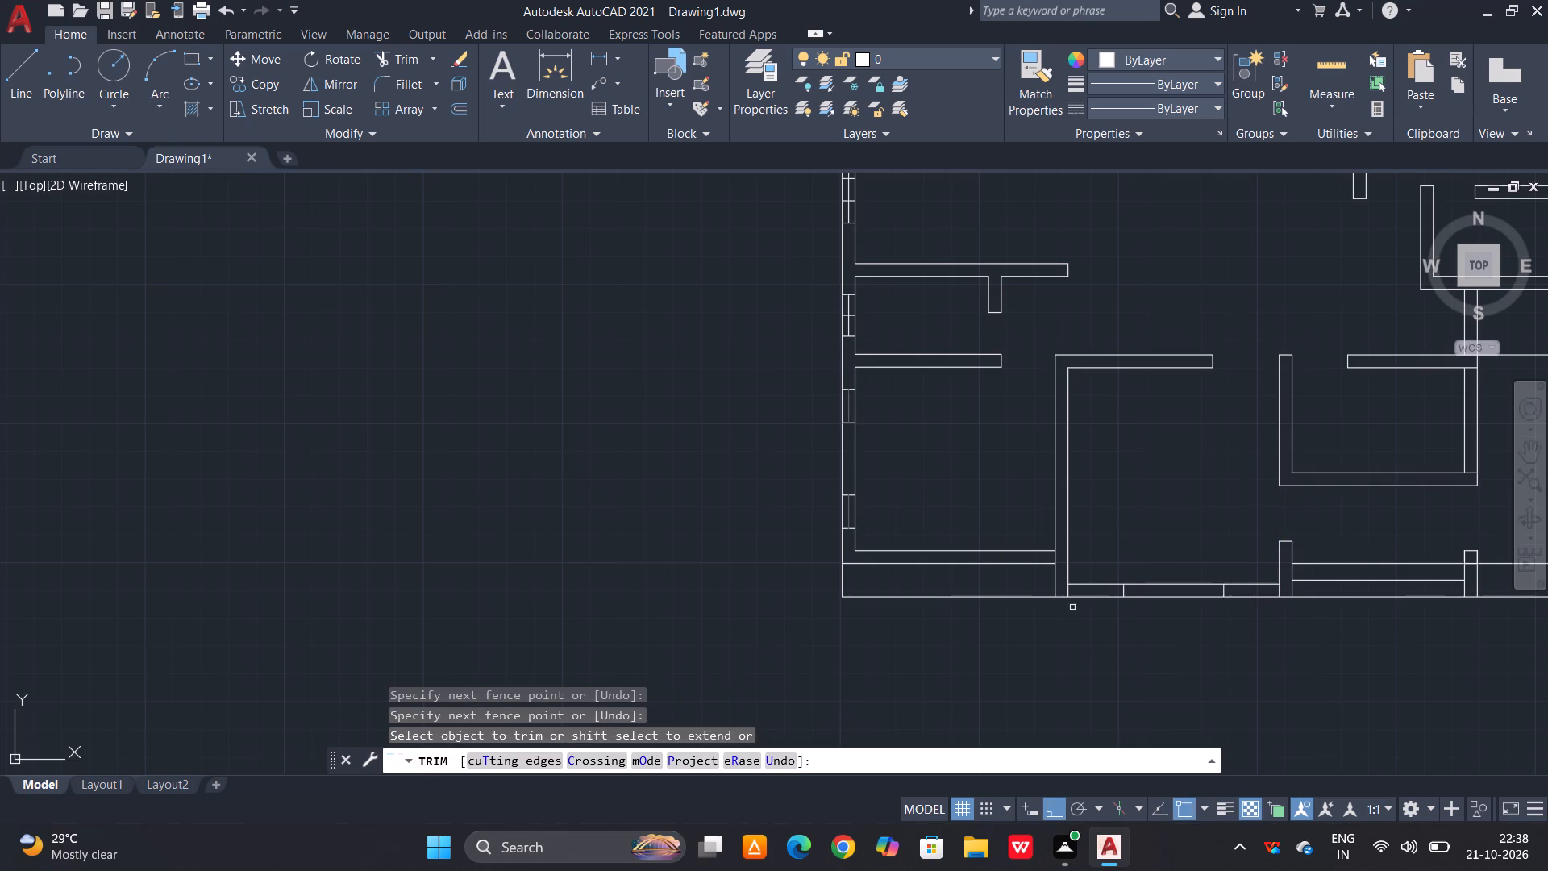
scroll(1066, 623, up, 2)
key(Escape)
Draw a horizontal centre line from the left cross line's midpoint to the left side wall in the bottom-middle room's bottom wall.
key(l)
key(space)
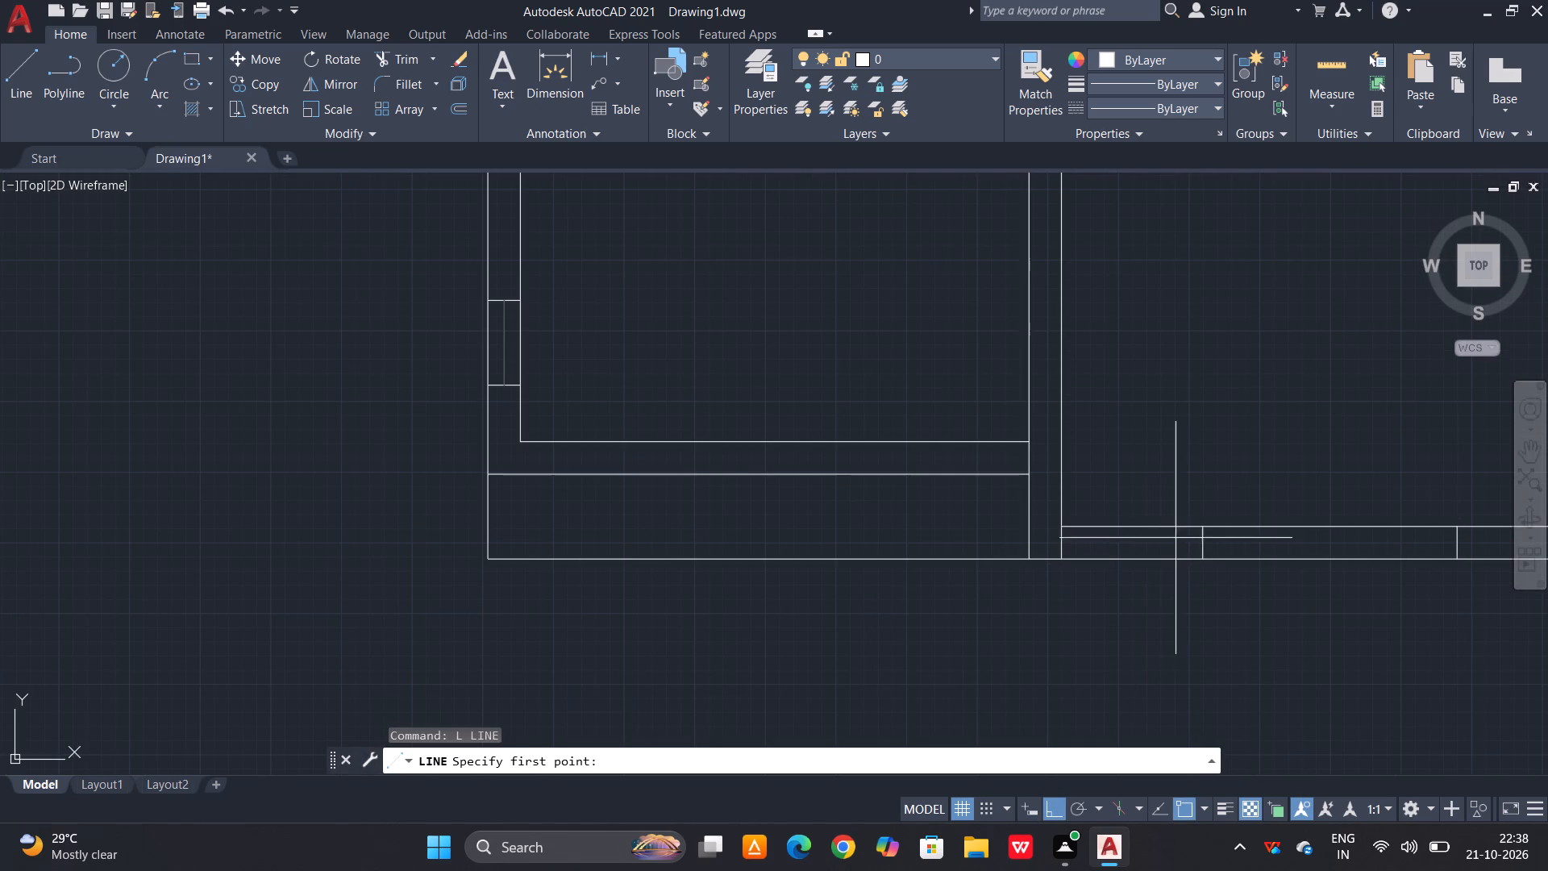
click(1198, 541)
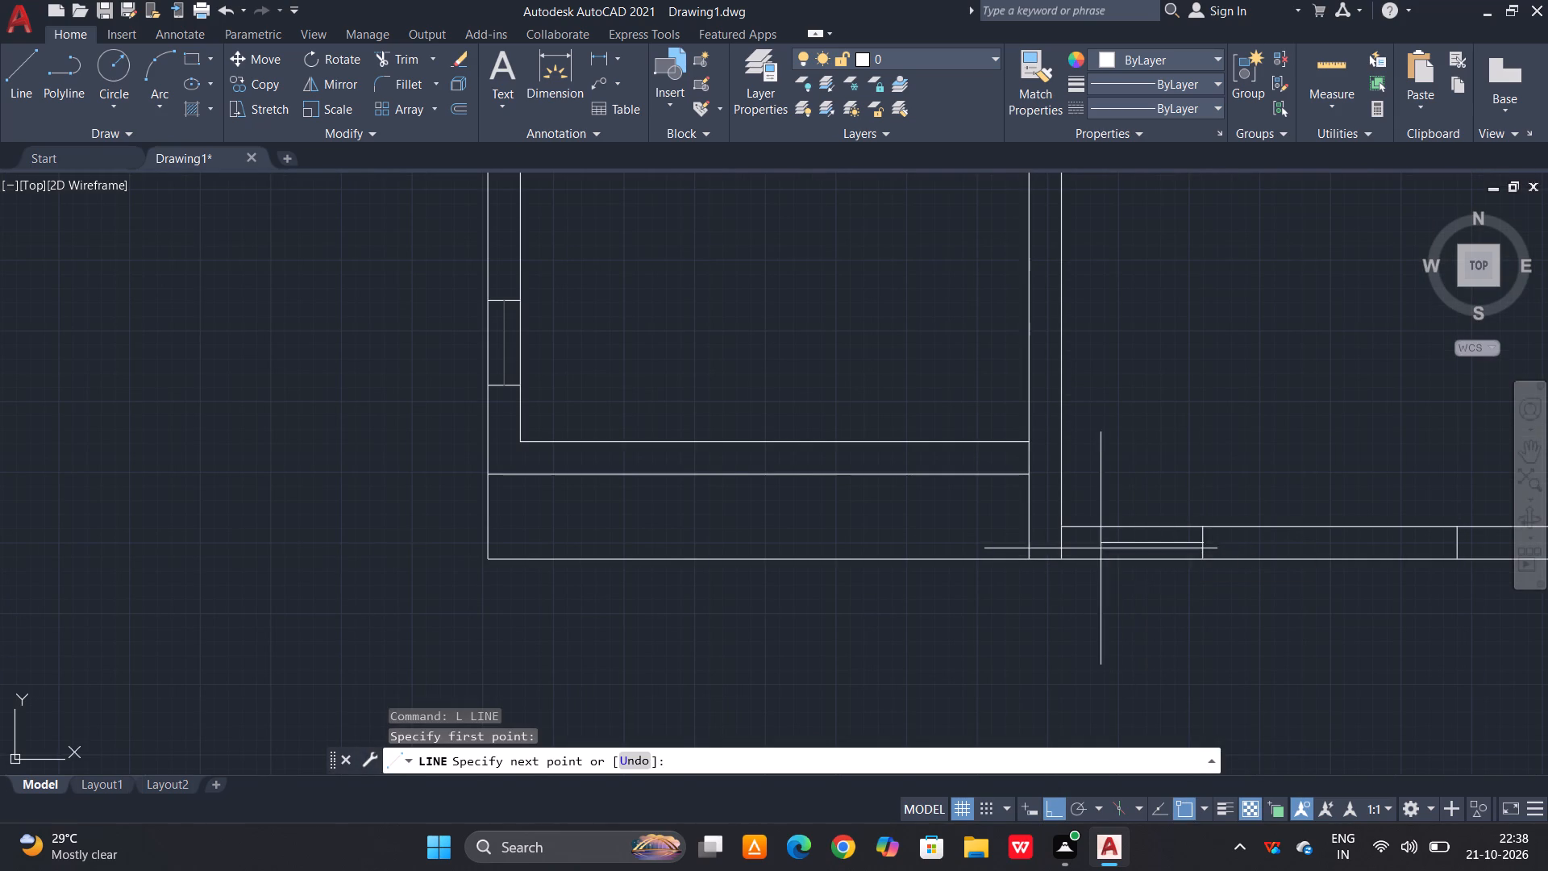
click(1064, 544)
key(space)
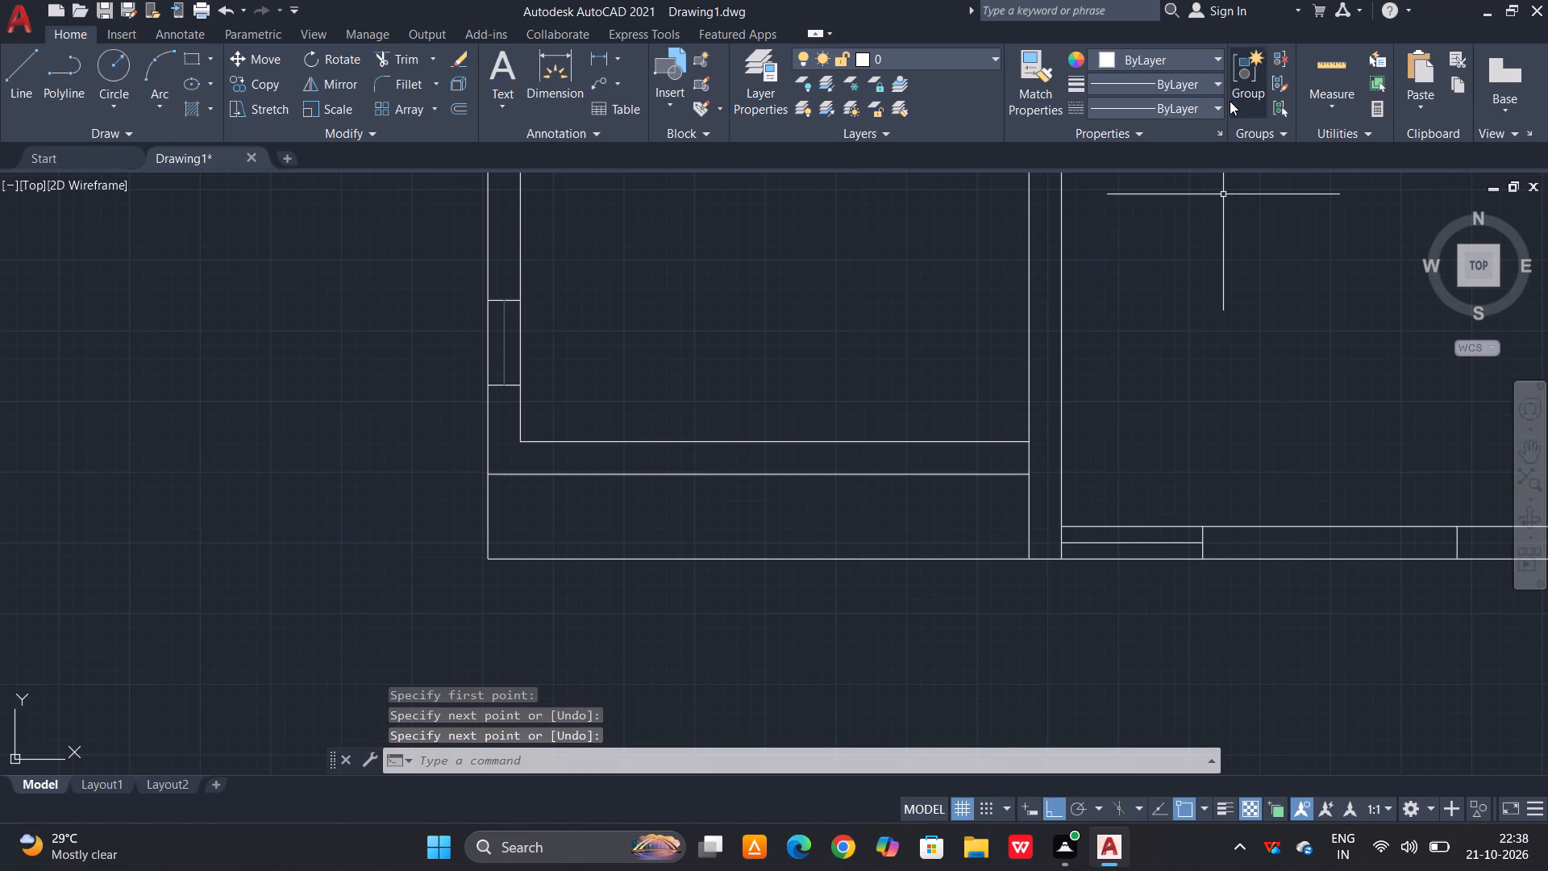
Set the current object colour to Blue and draw a horizontal centre line from the right cross line's midpoint to the right side wall.
click(1221, 55)
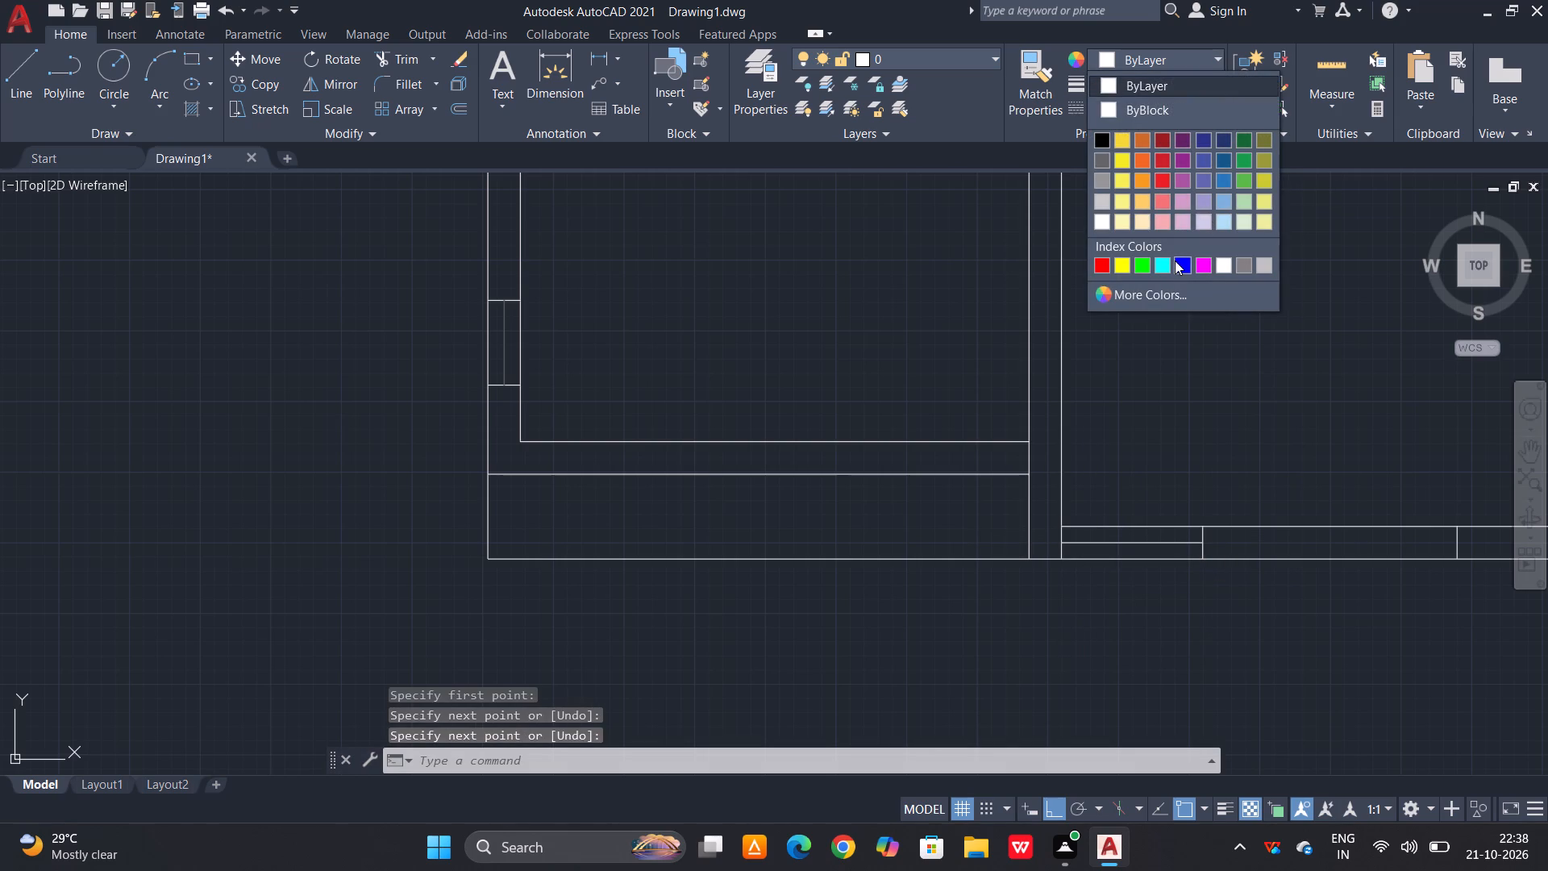
click(1175, 260)
scroll(976, 440, down, 2)
scroll(1270, 465, up, 2)
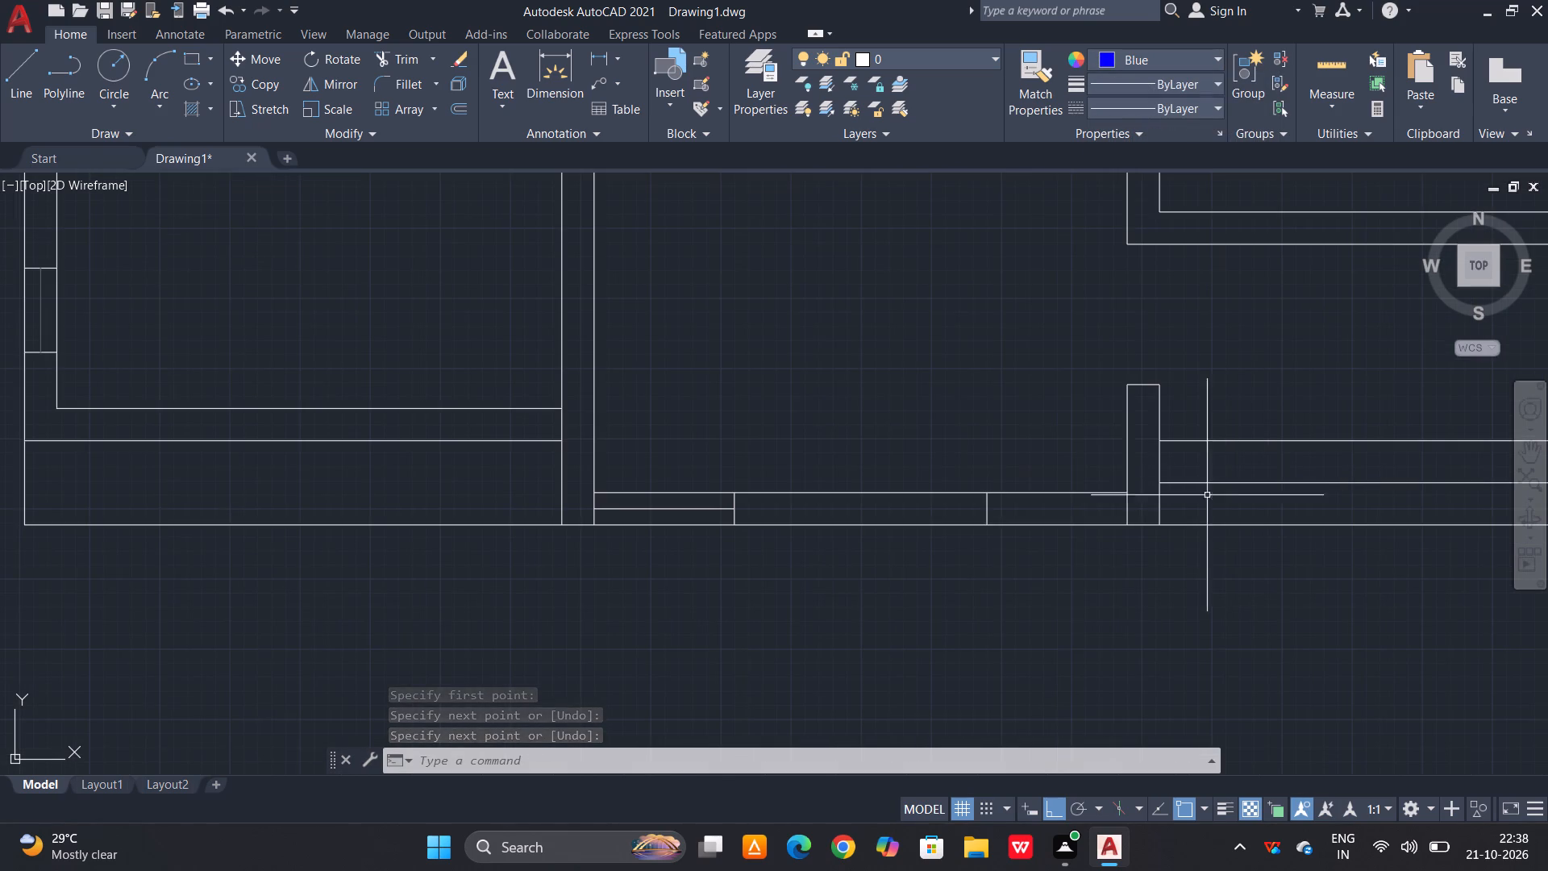
key(space)
click(985, 512)
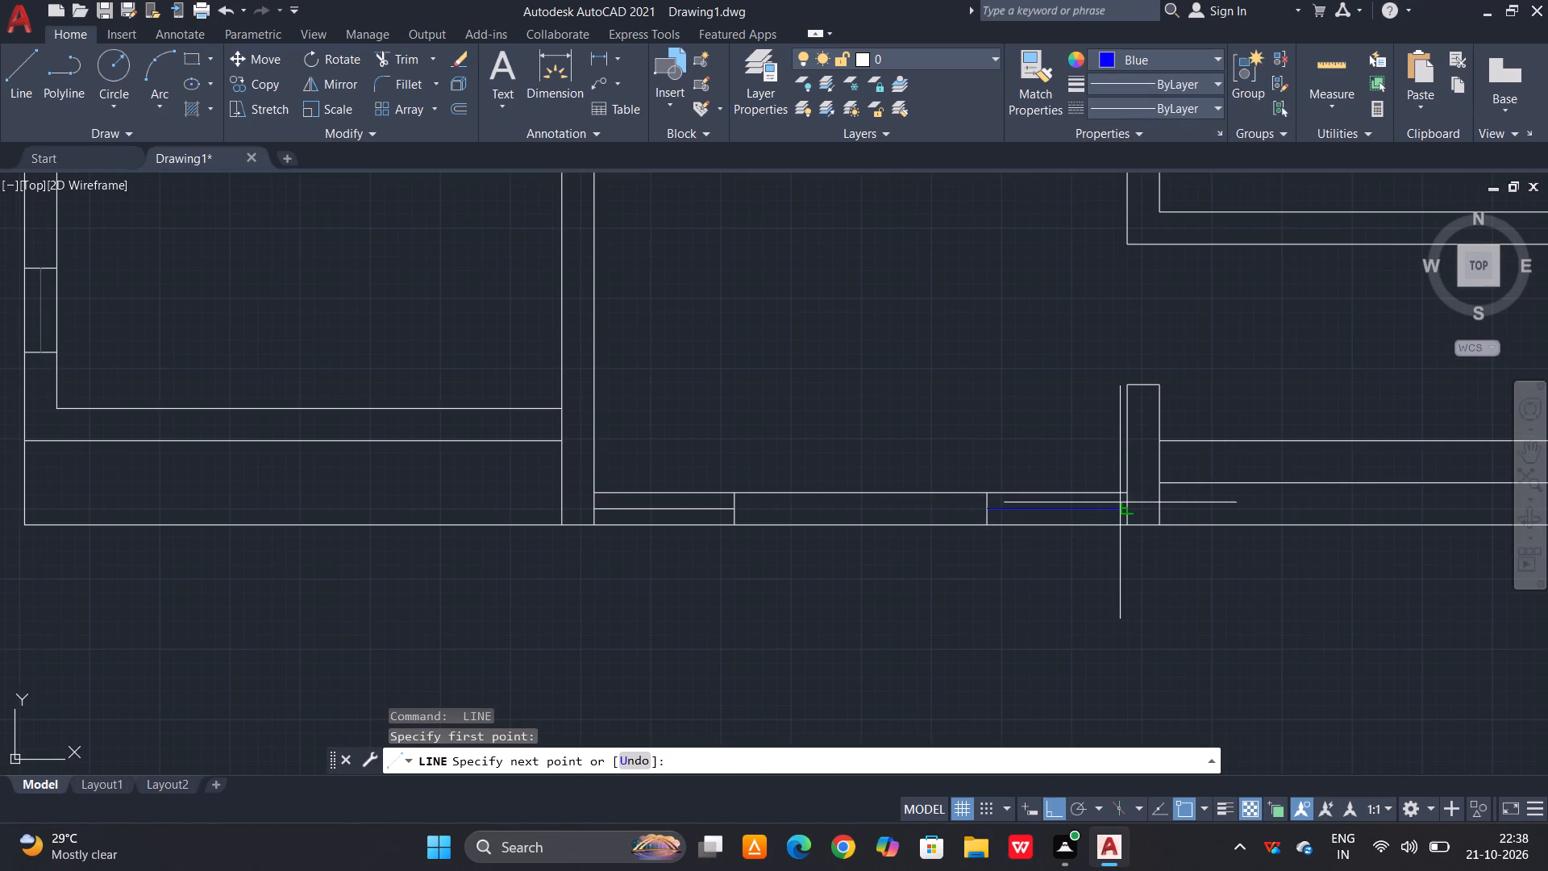
click(1122, 509)
key(space)
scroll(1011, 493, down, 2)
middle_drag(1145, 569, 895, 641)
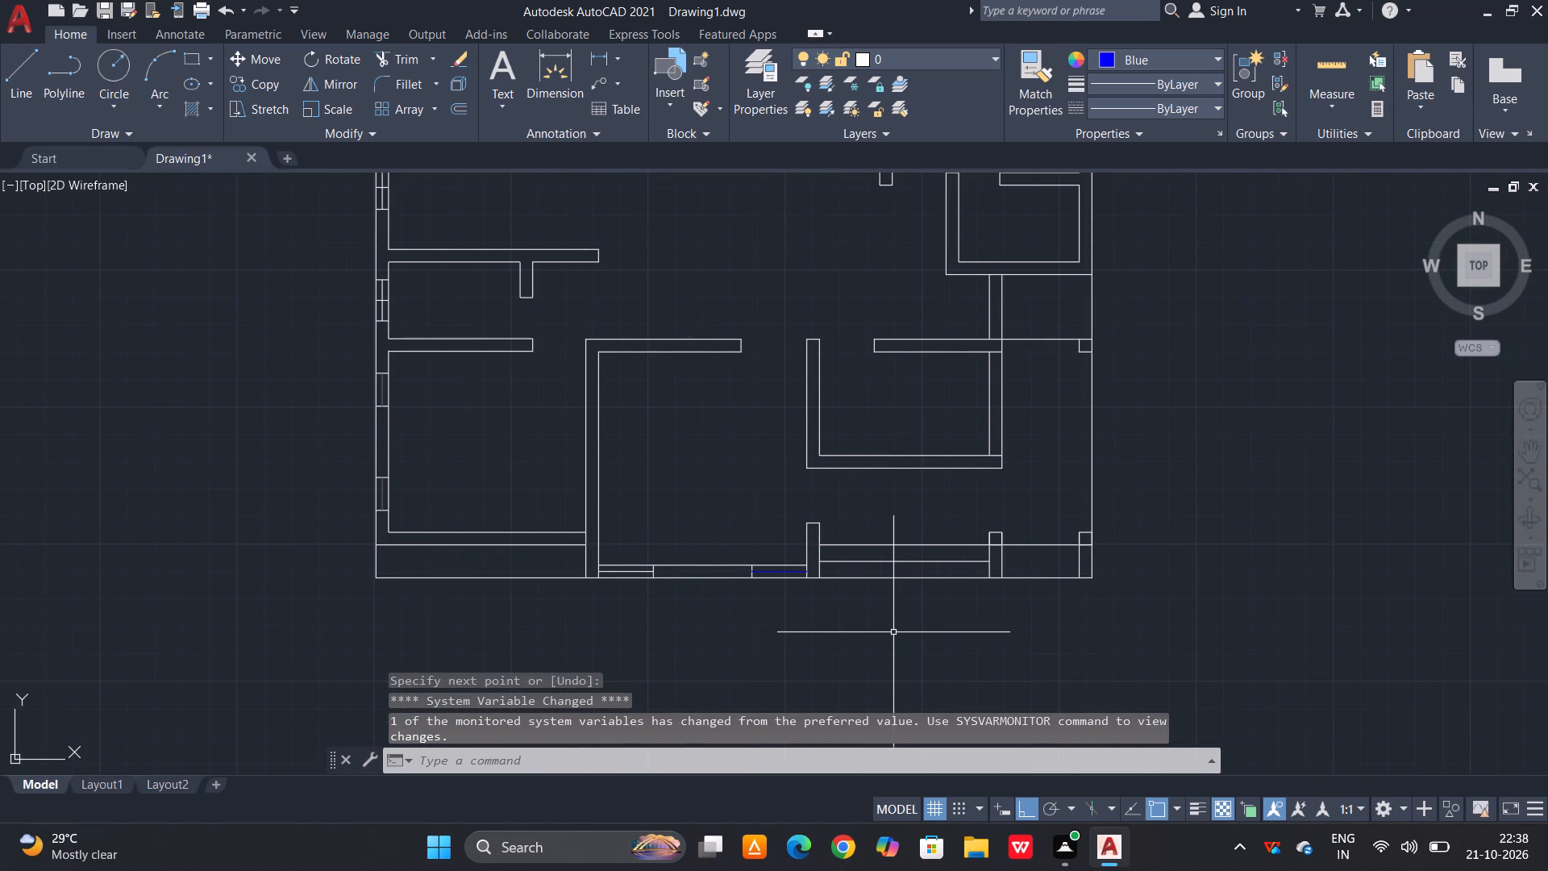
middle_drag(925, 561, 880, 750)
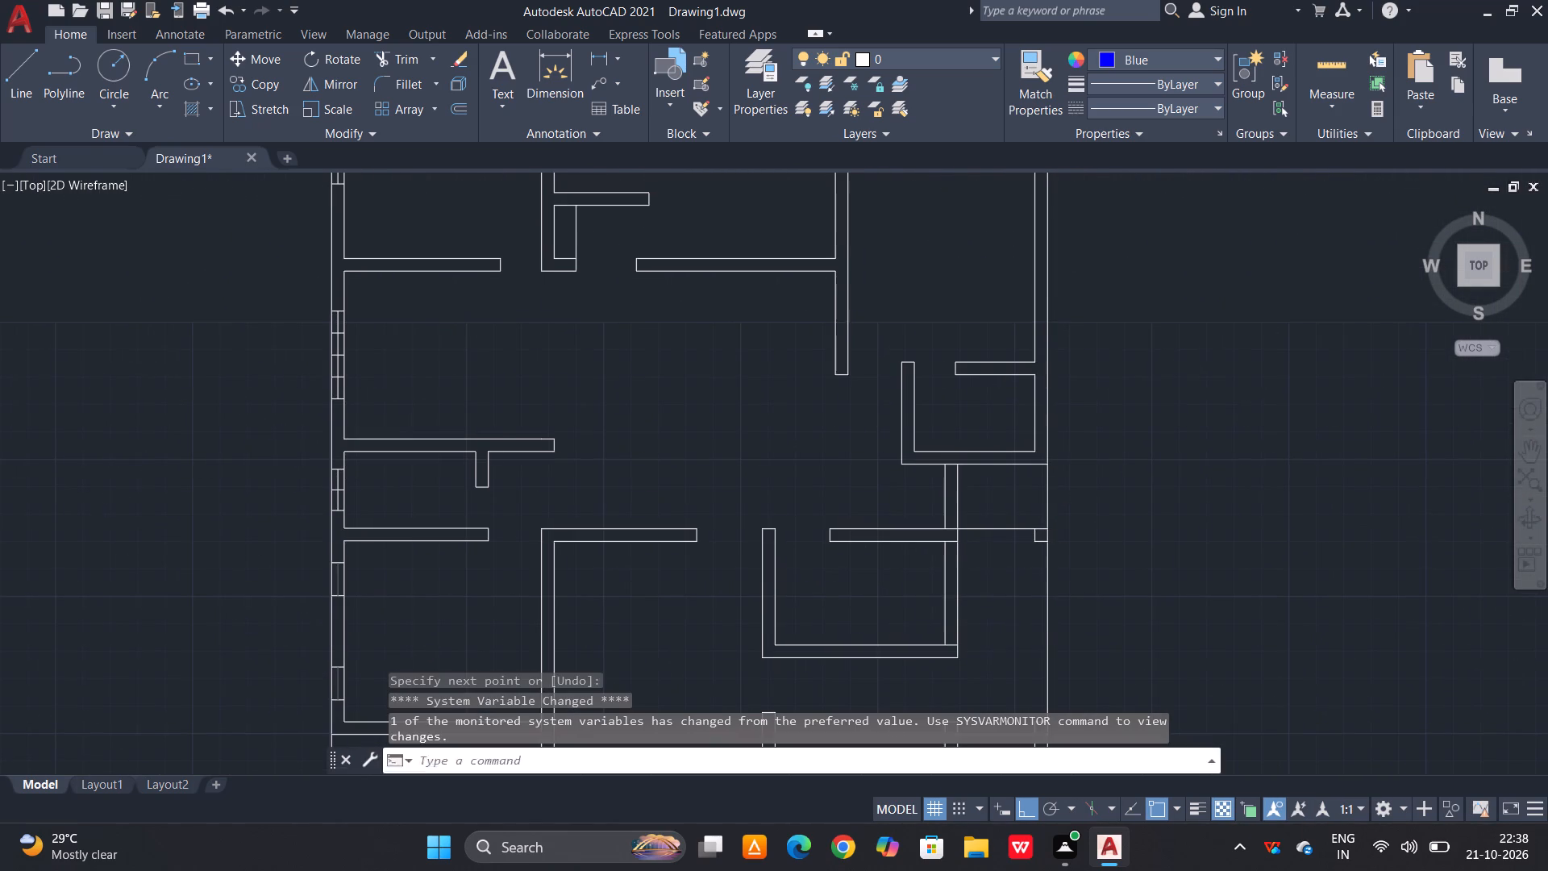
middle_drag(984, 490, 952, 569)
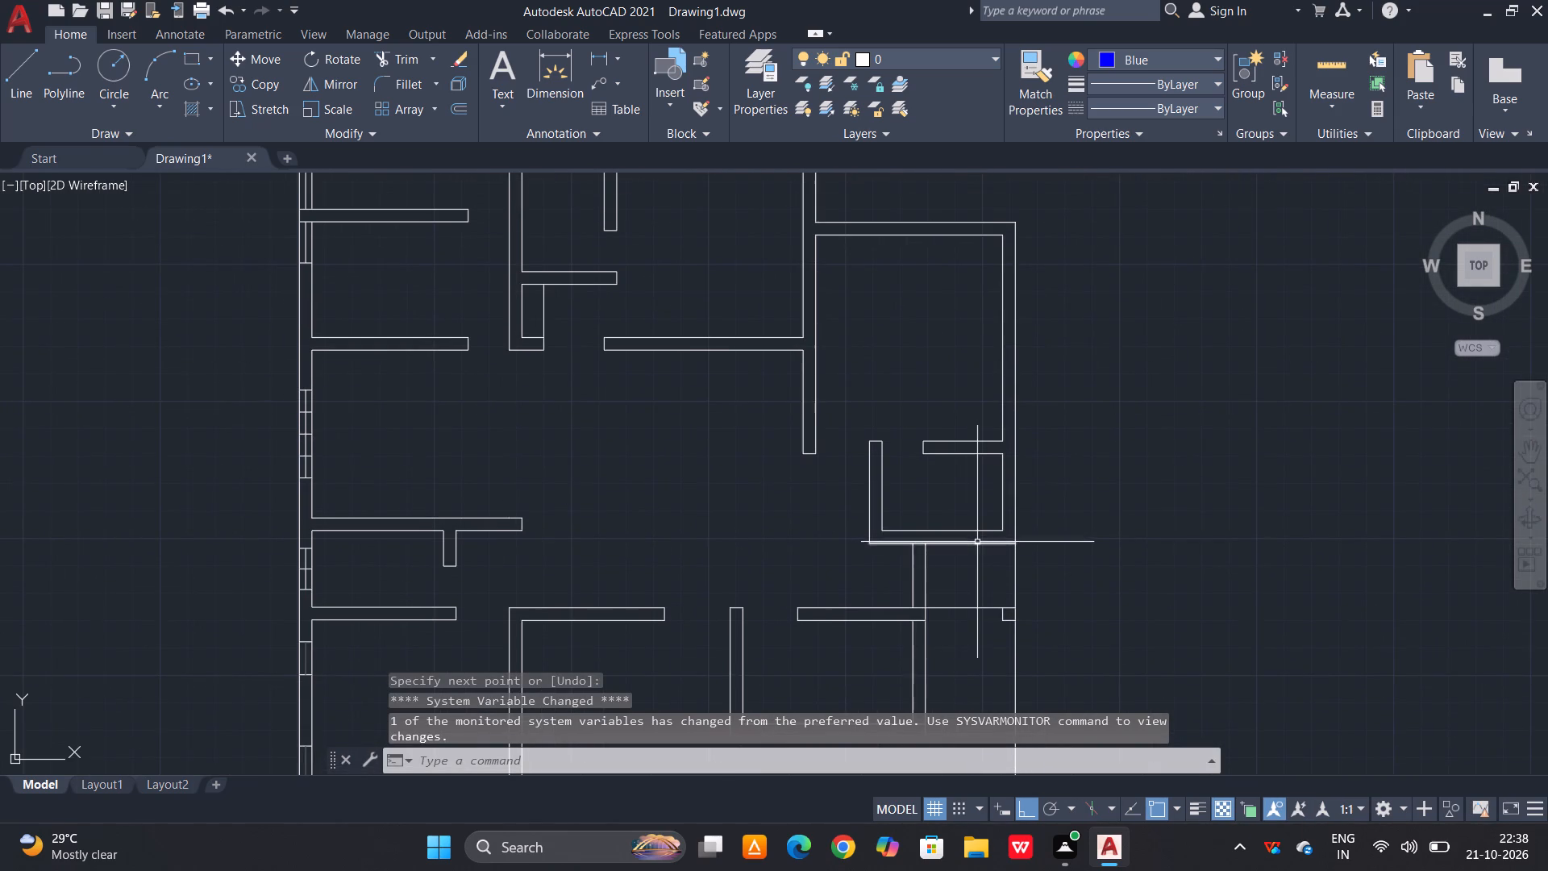
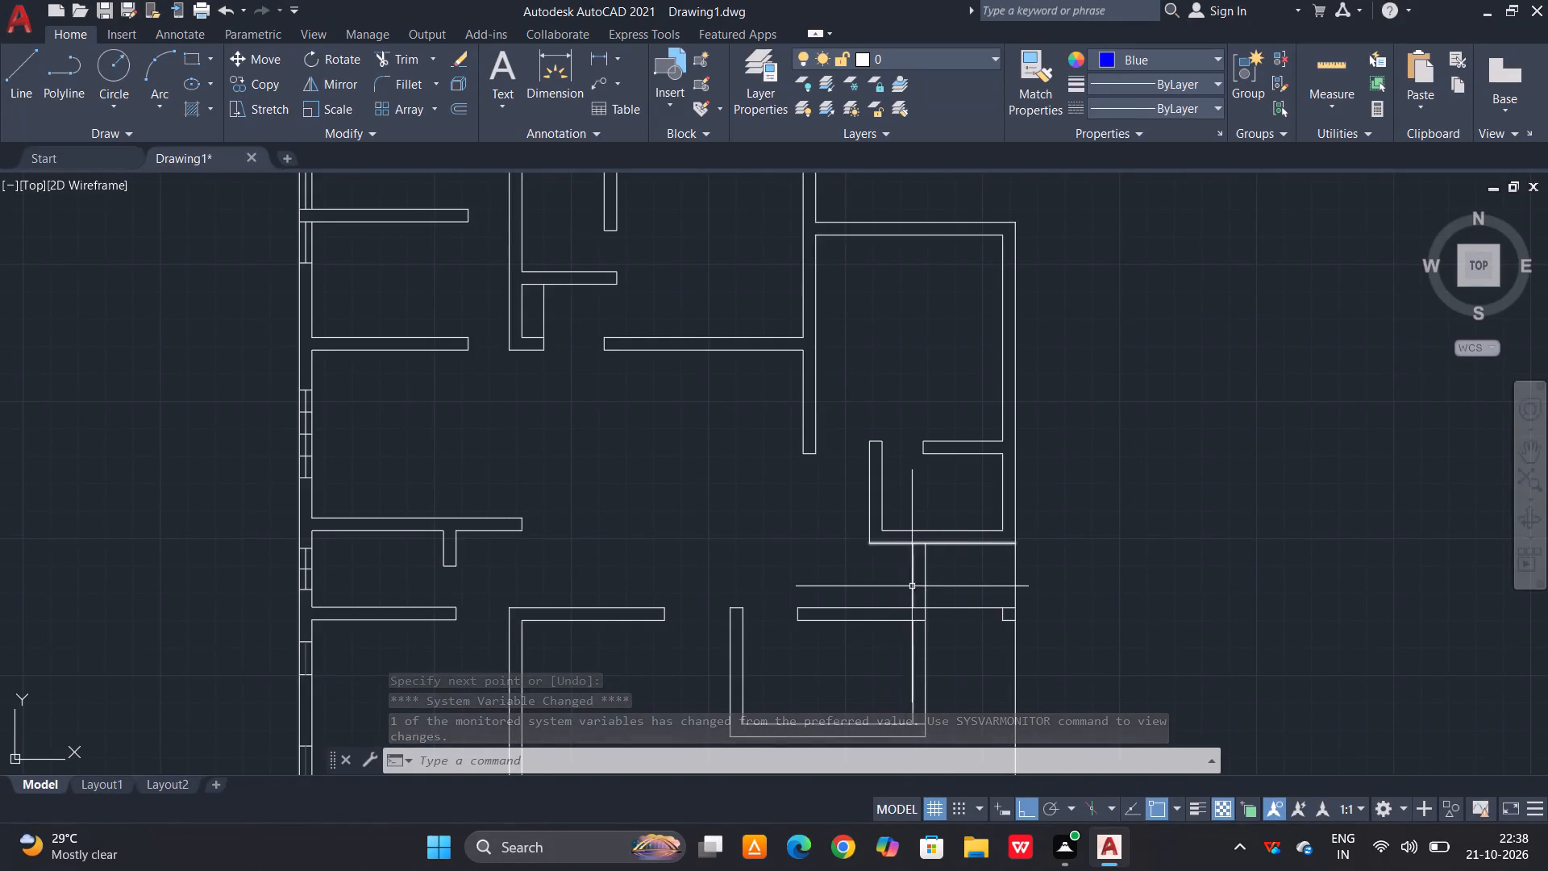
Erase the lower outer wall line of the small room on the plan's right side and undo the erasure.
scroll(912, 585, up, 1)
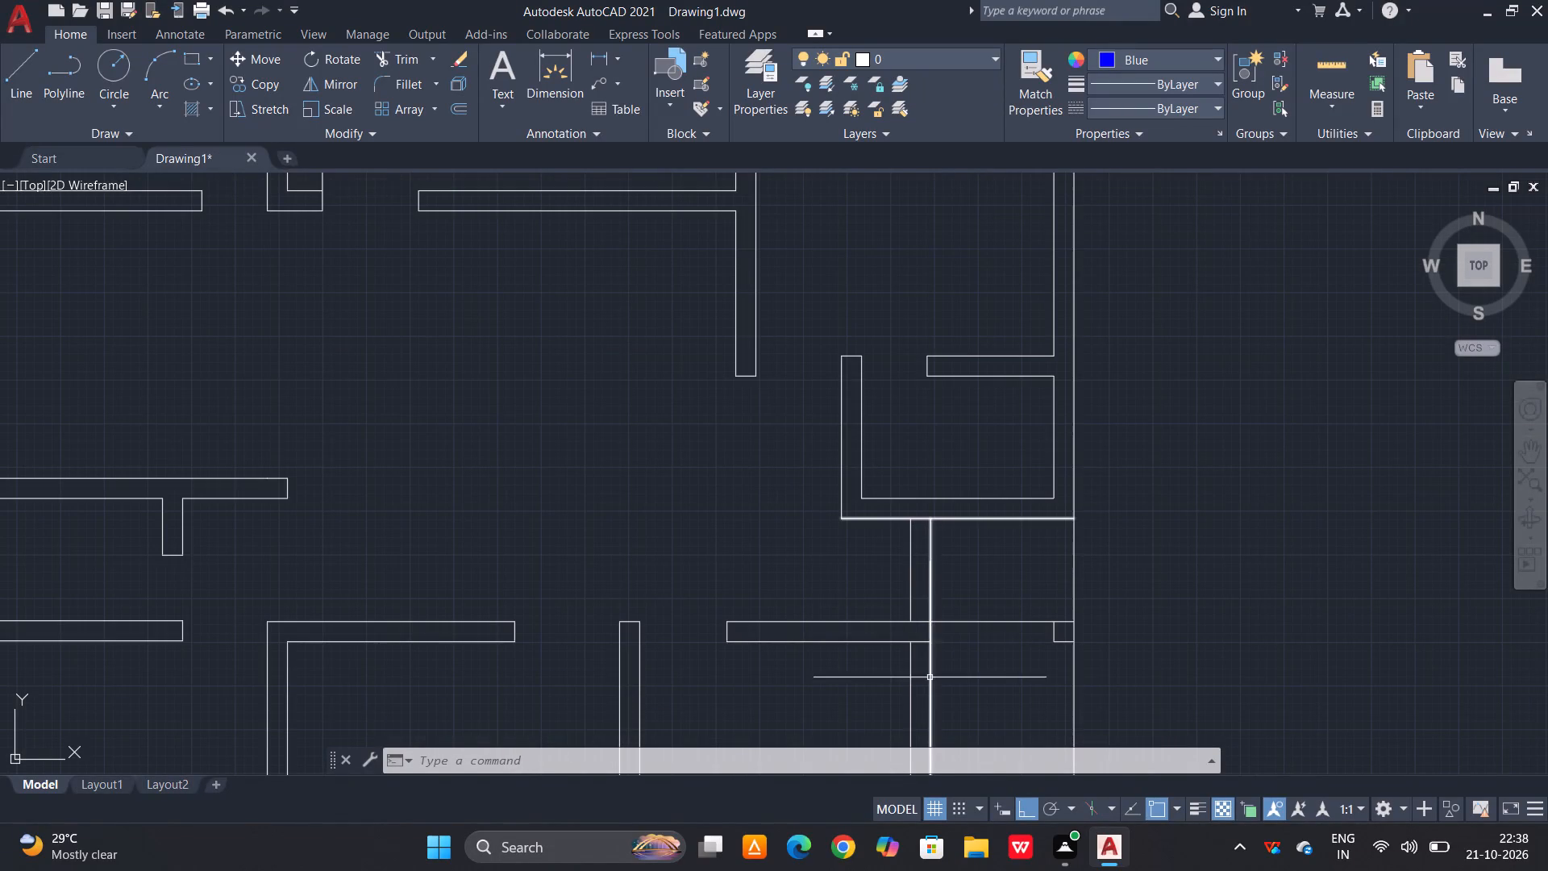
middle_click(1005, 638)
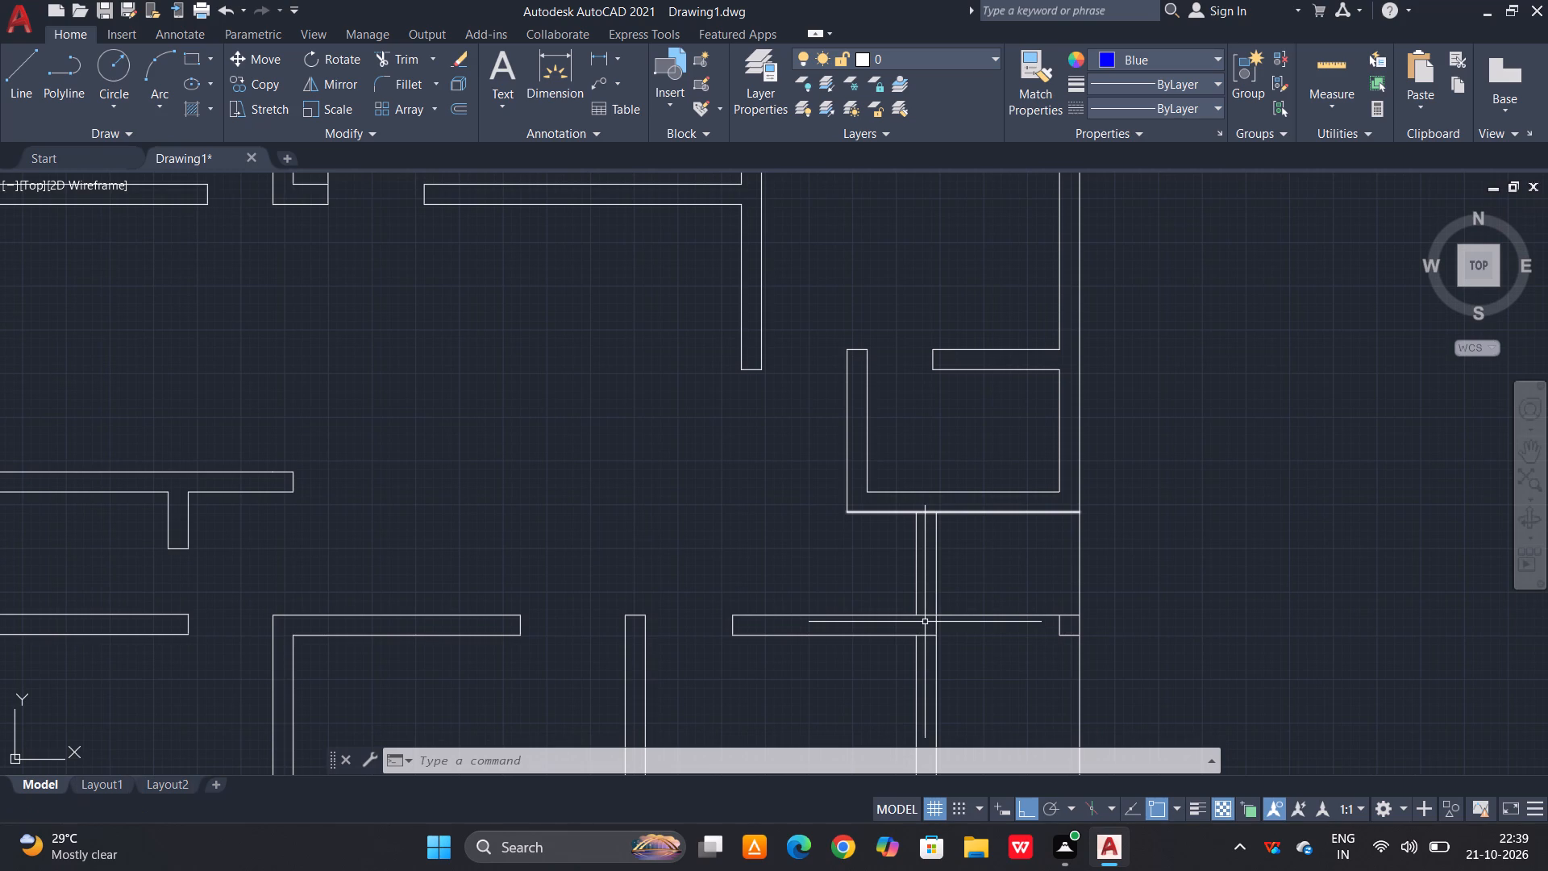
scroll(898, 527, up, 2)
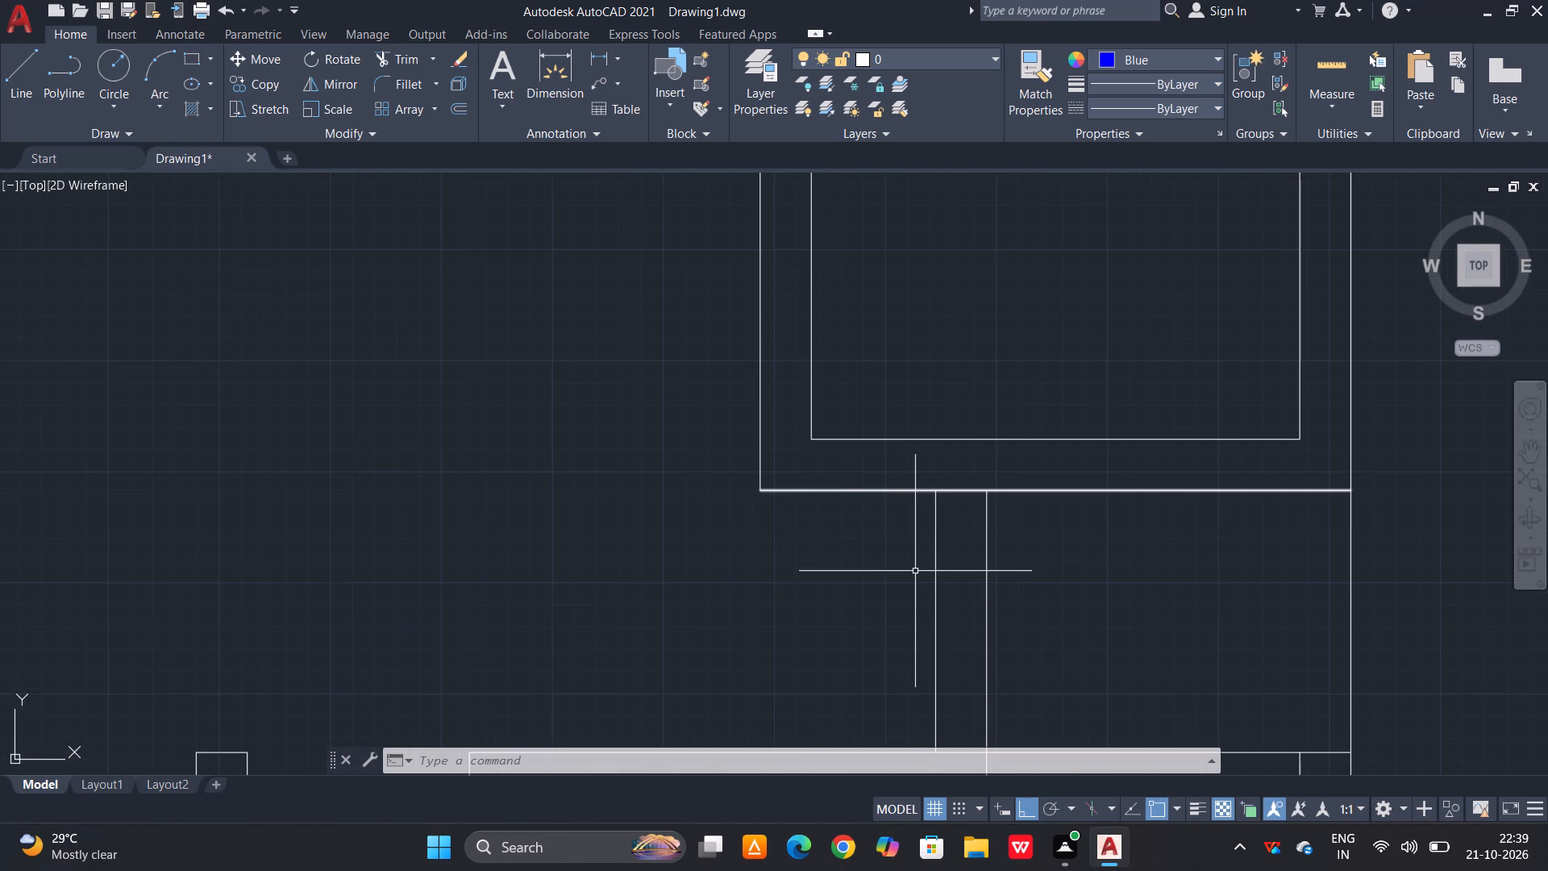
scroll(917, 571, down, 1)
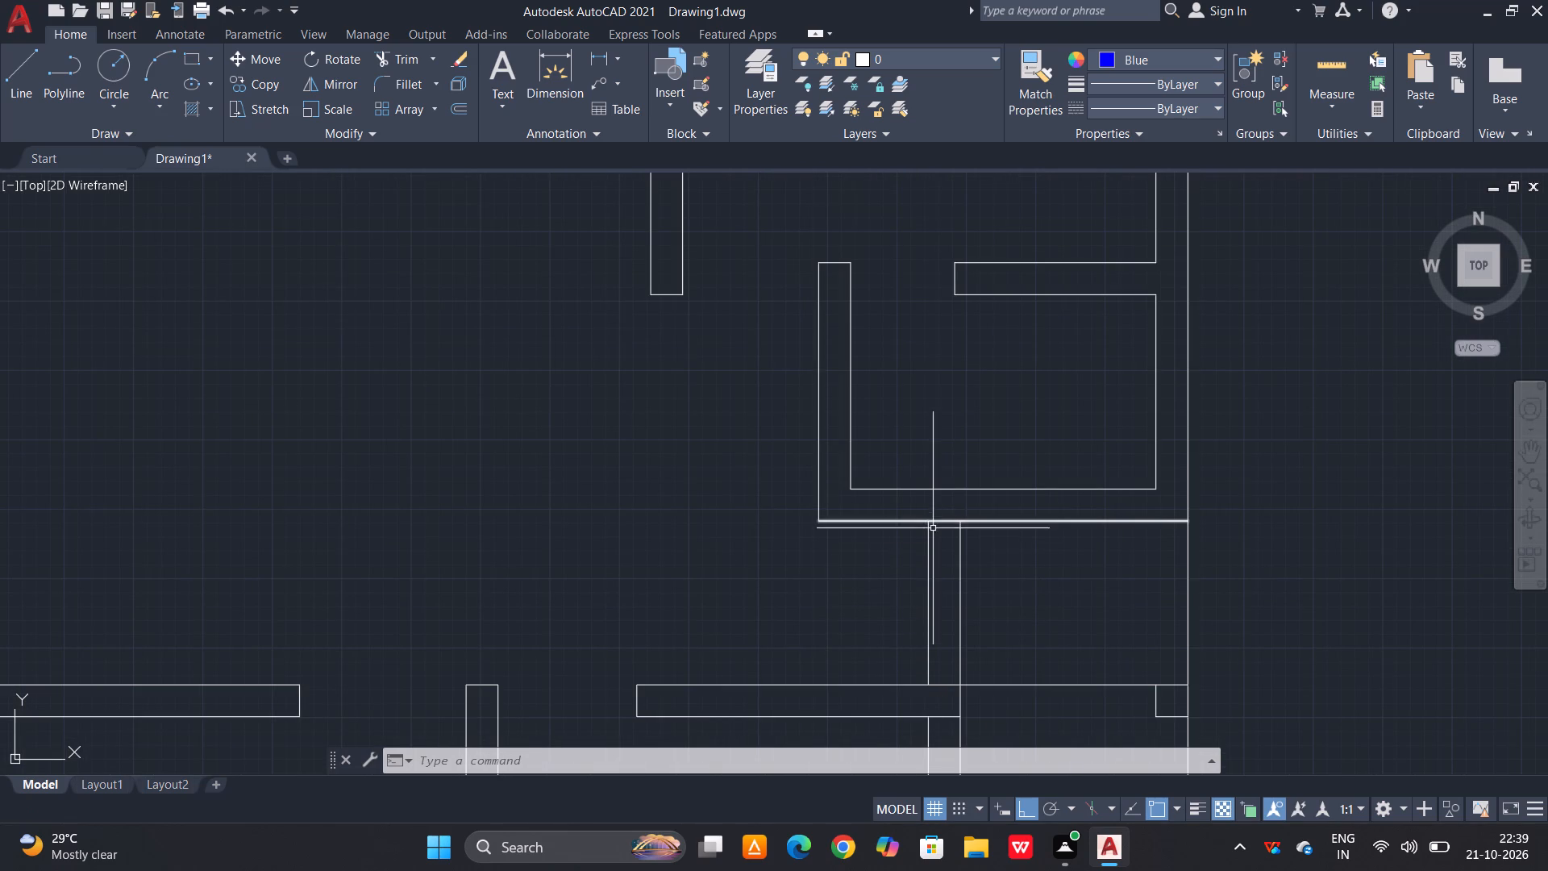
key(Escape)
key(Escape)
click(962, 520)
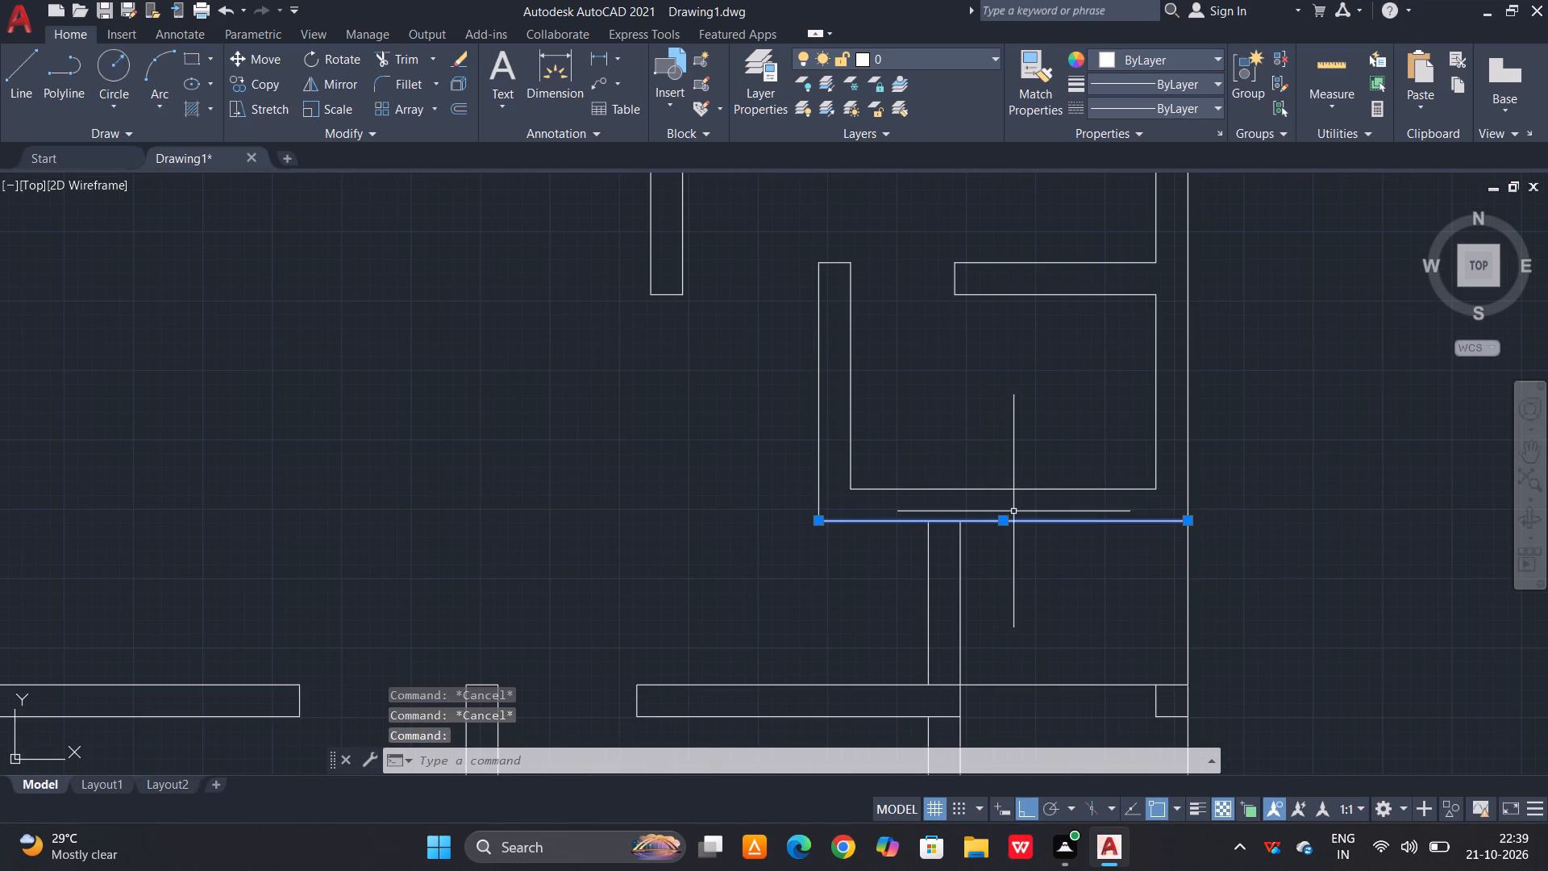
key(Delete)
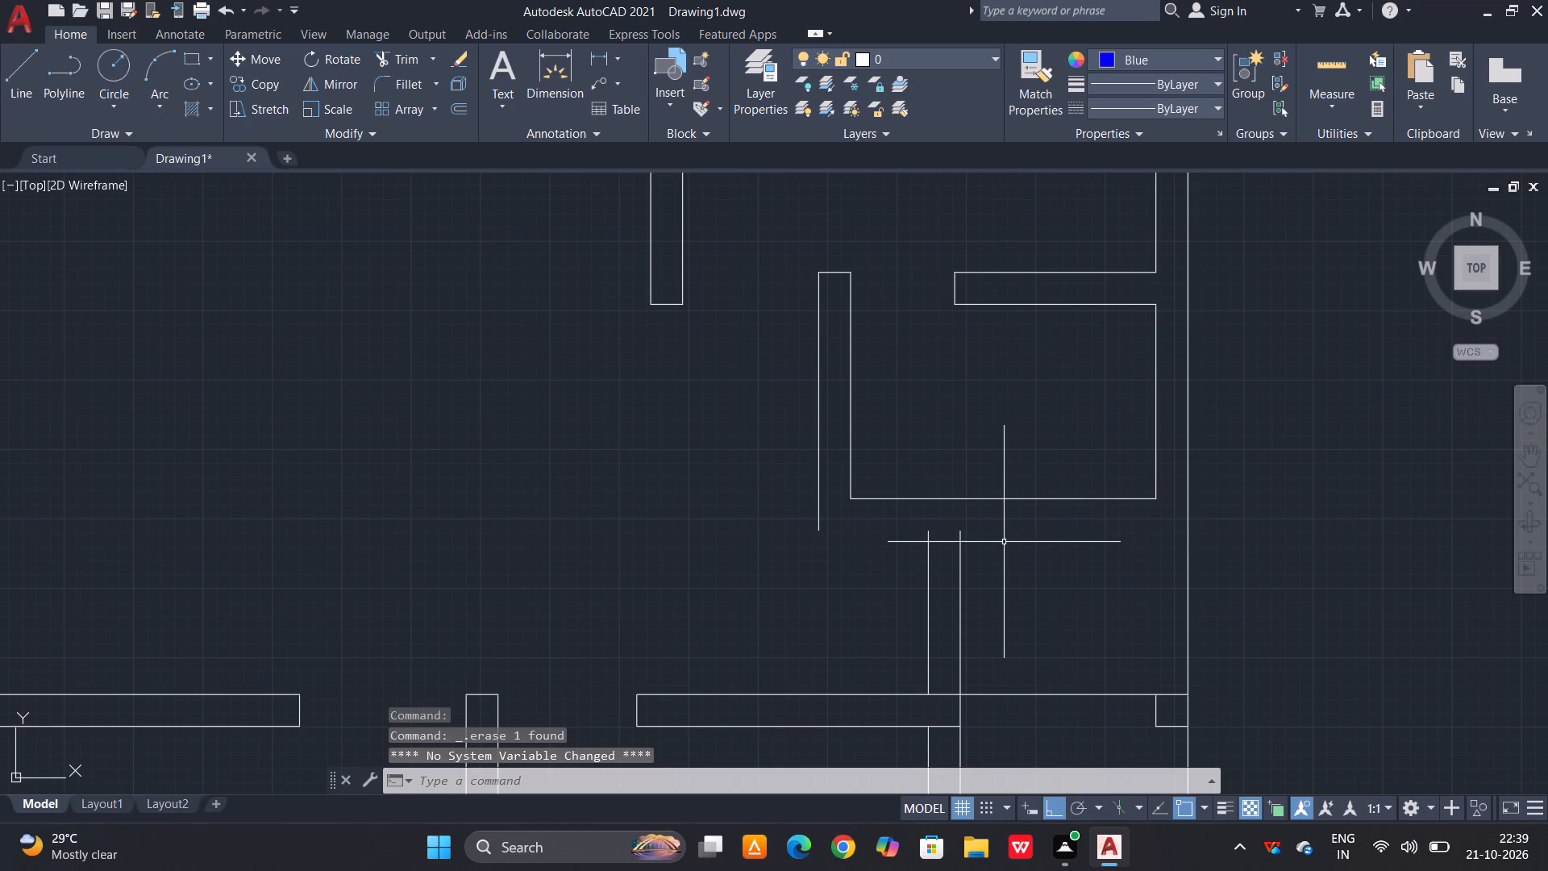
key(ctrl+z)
Trim the small right-hand room's lower outer wall line where it crosses the top of the vertical wall below.
key(t)
key(r)
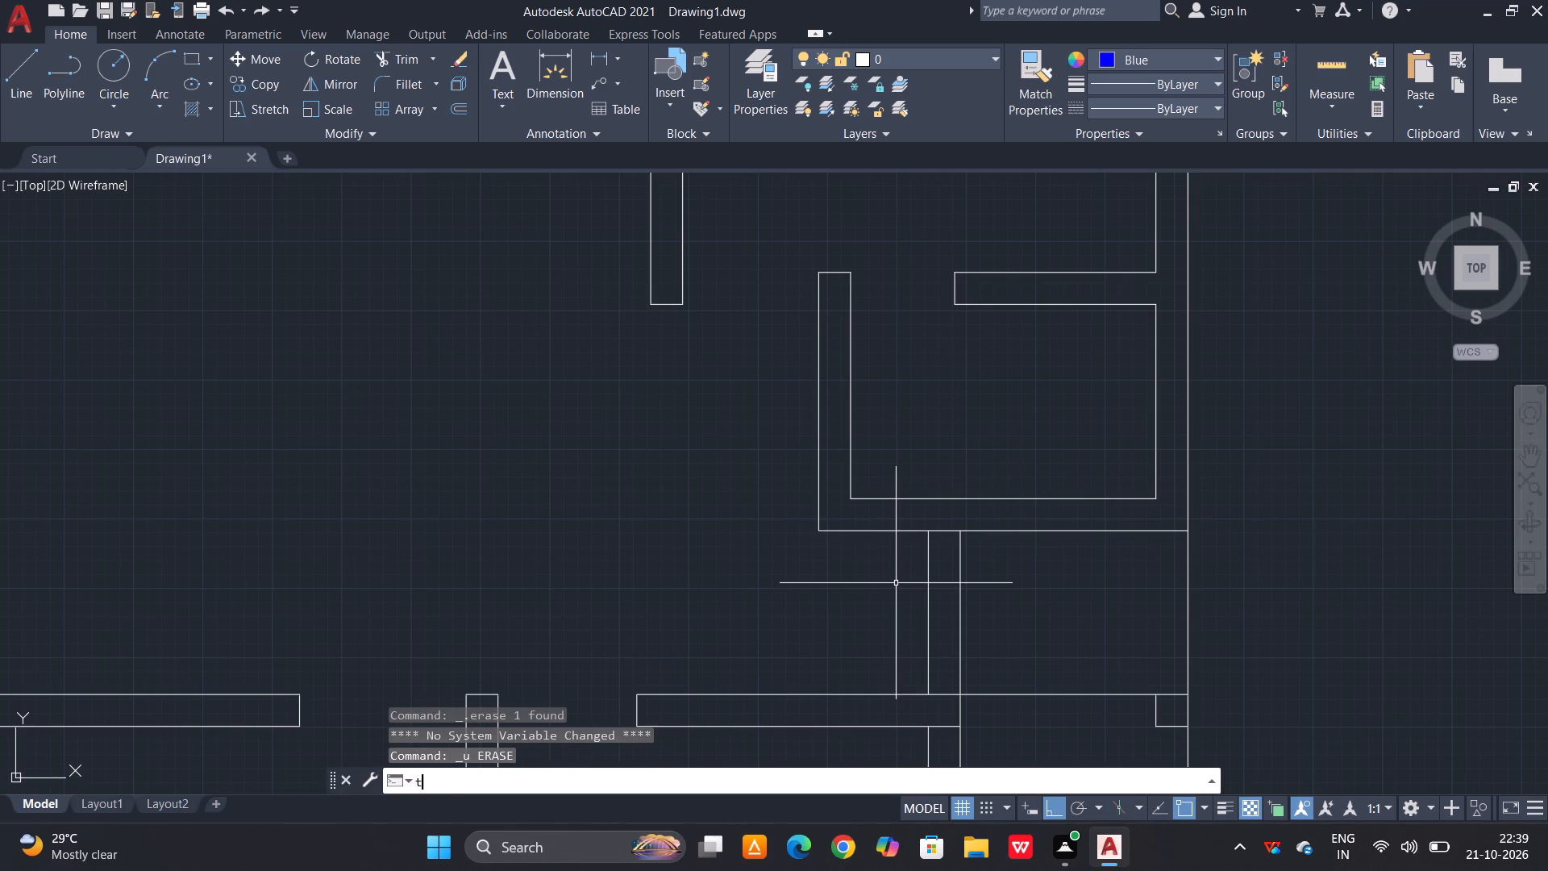
key(space)
click(949, 532)
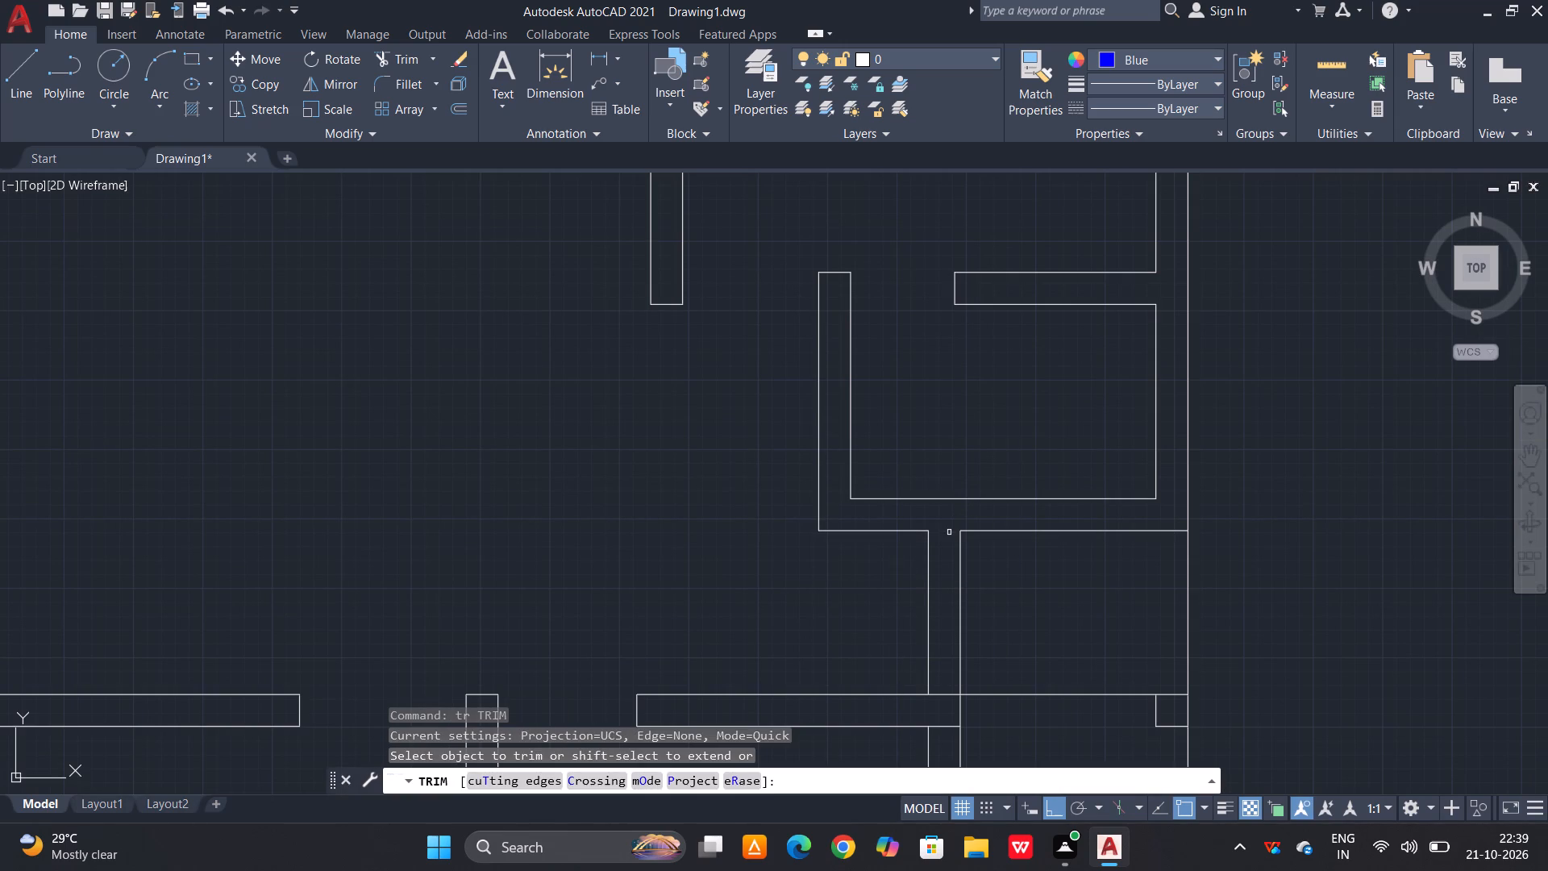
key(Escape)
Draw a horizontal cross line closing the top of the vertical wall below the small right-hand room.
key(l)
key(space)
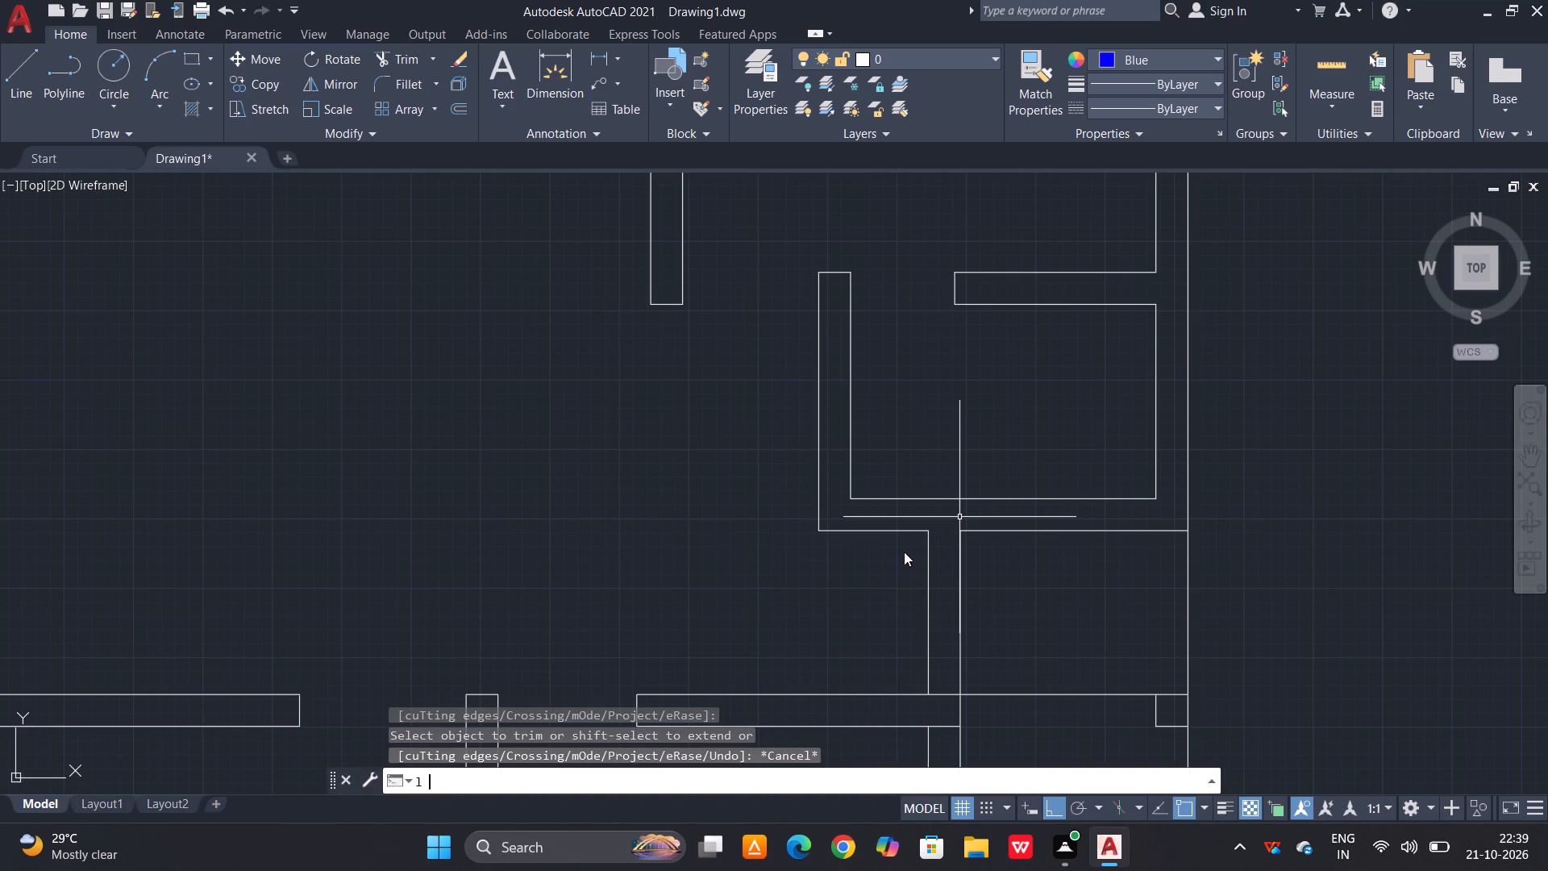
scroll(930, 525, up, 2)
click(920, 540)
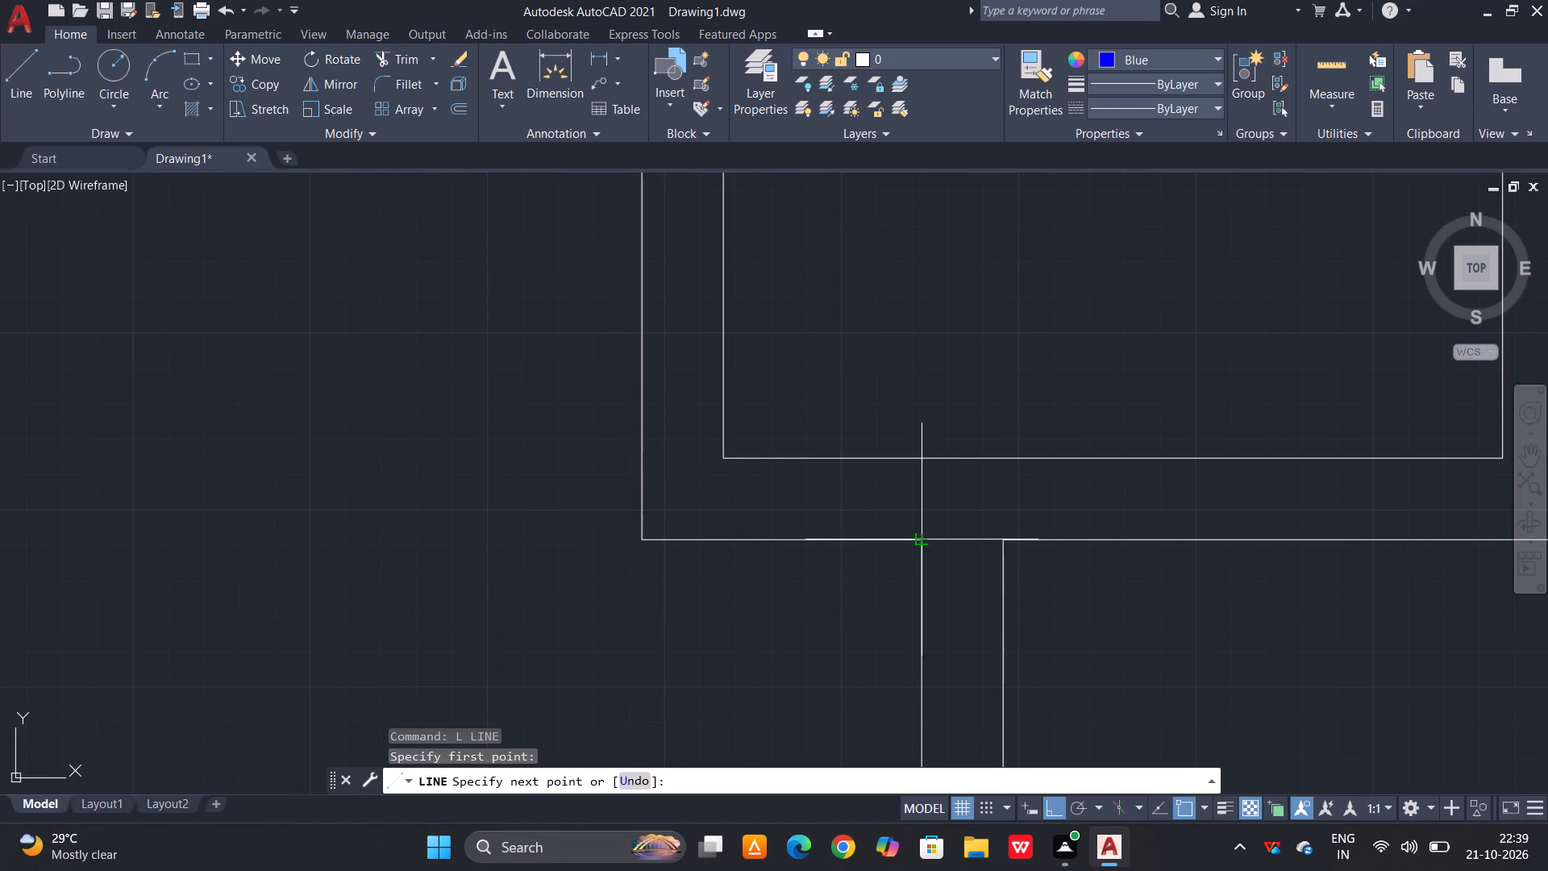
click(1001, 540)
key(Escape)
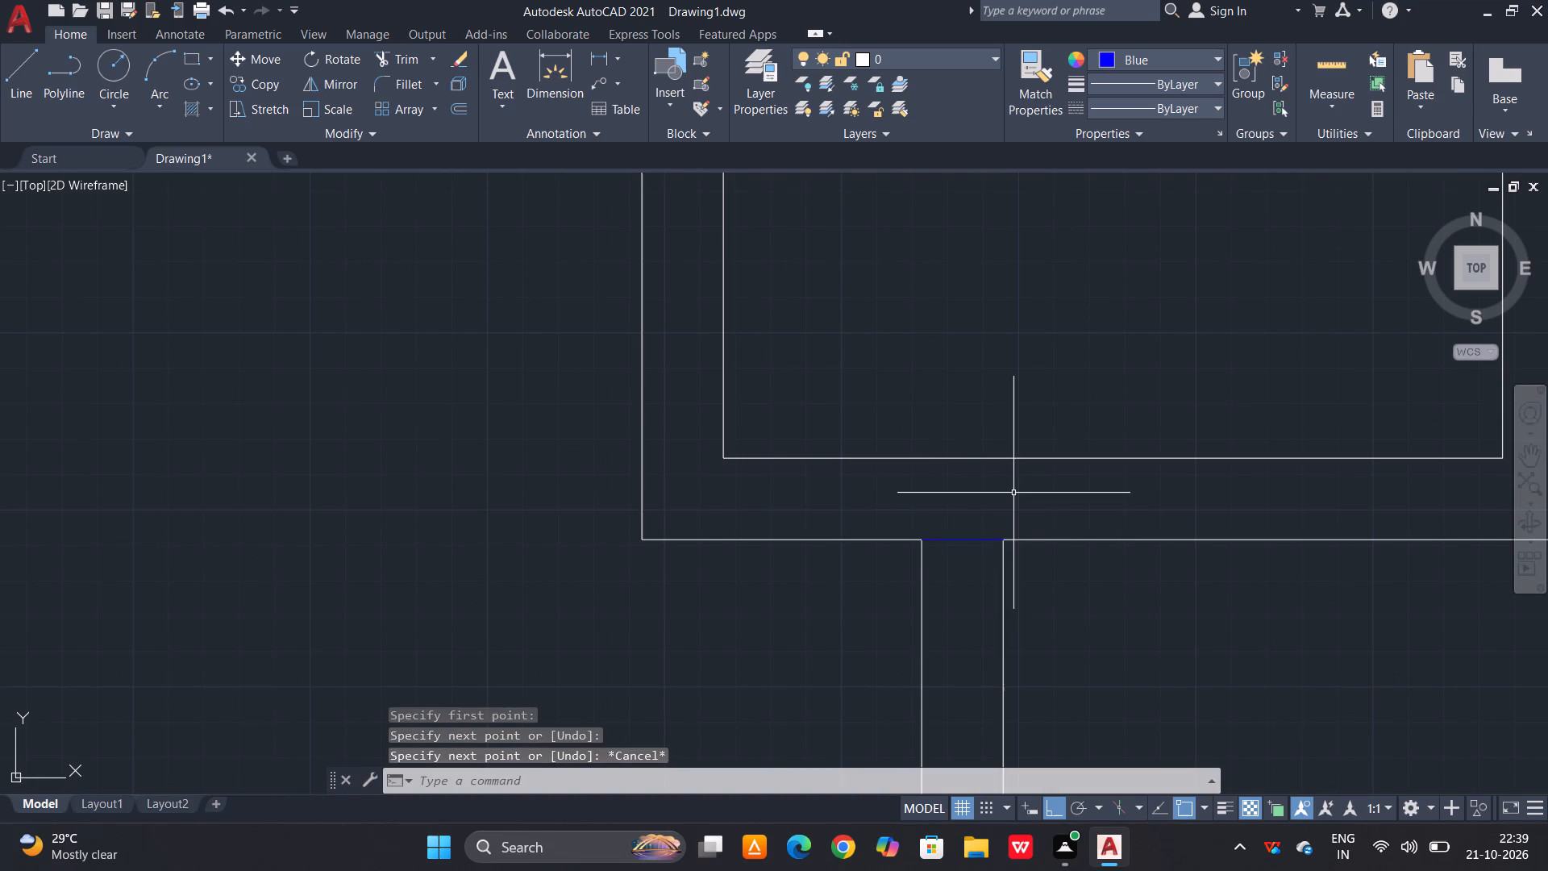
scroll(1051, 435, down, 1)
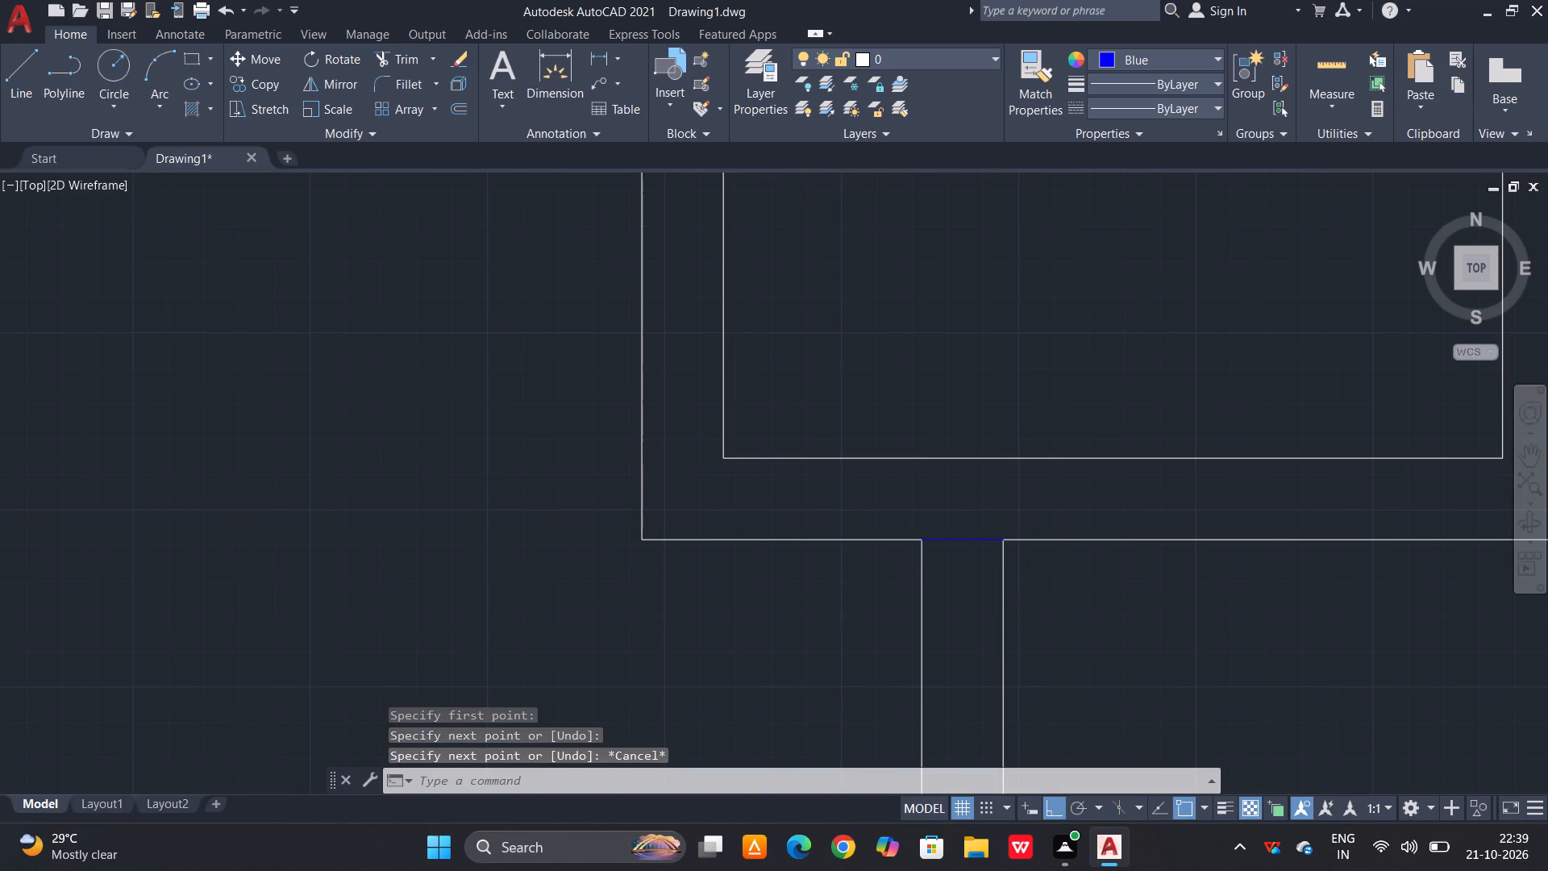
Draw a blue vertical centre line from the cross line's midpoint down to the top of the horizontal wall below.
key(l)
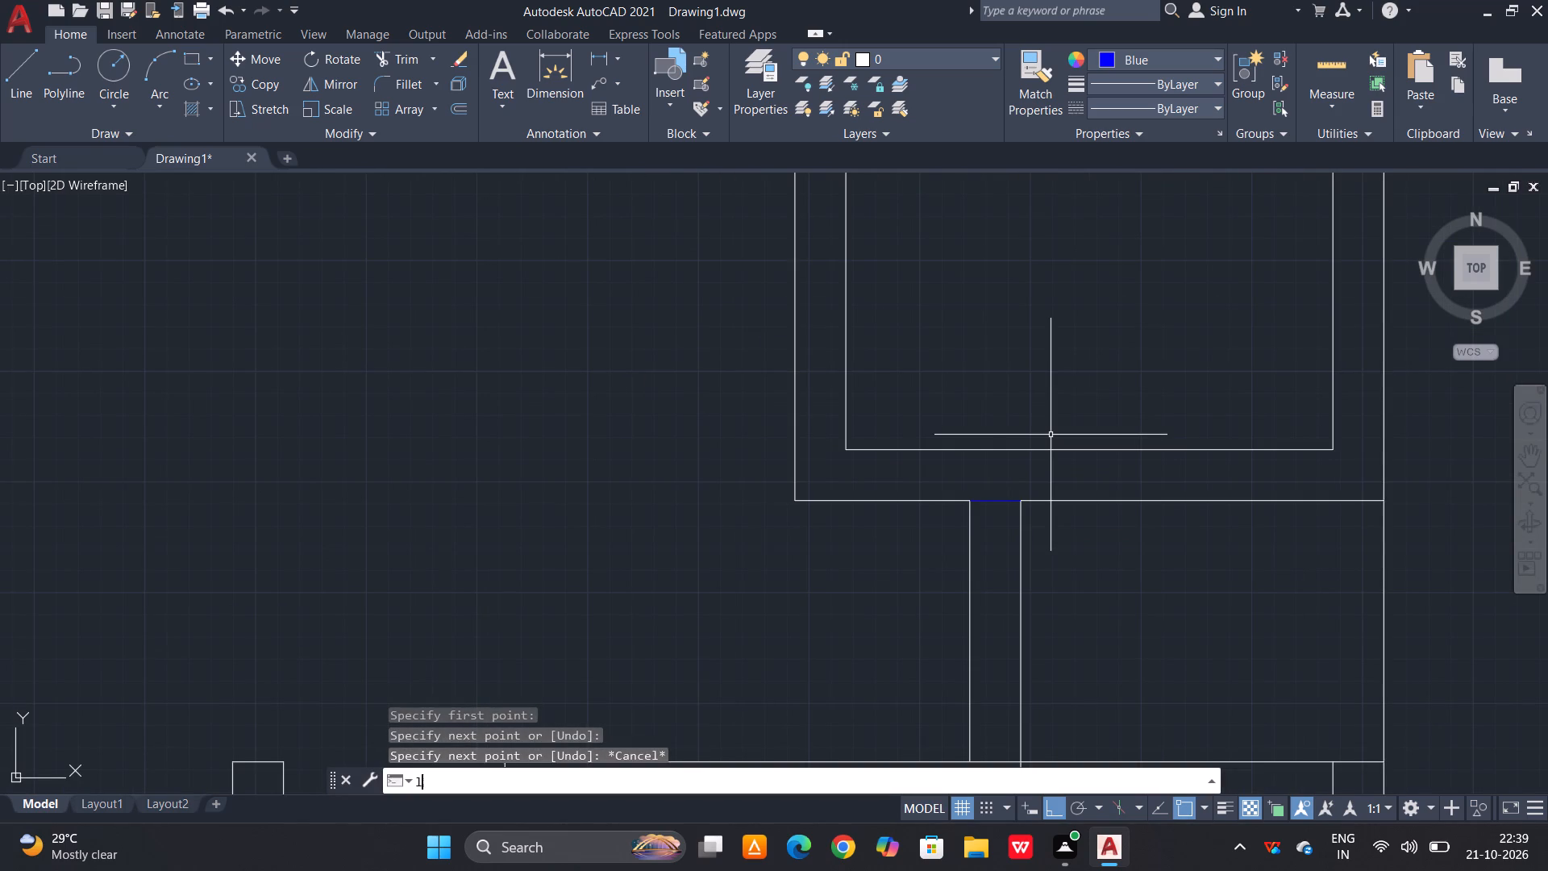
key(space)
click(994, 502)
scroll(996, 447, down, 3)
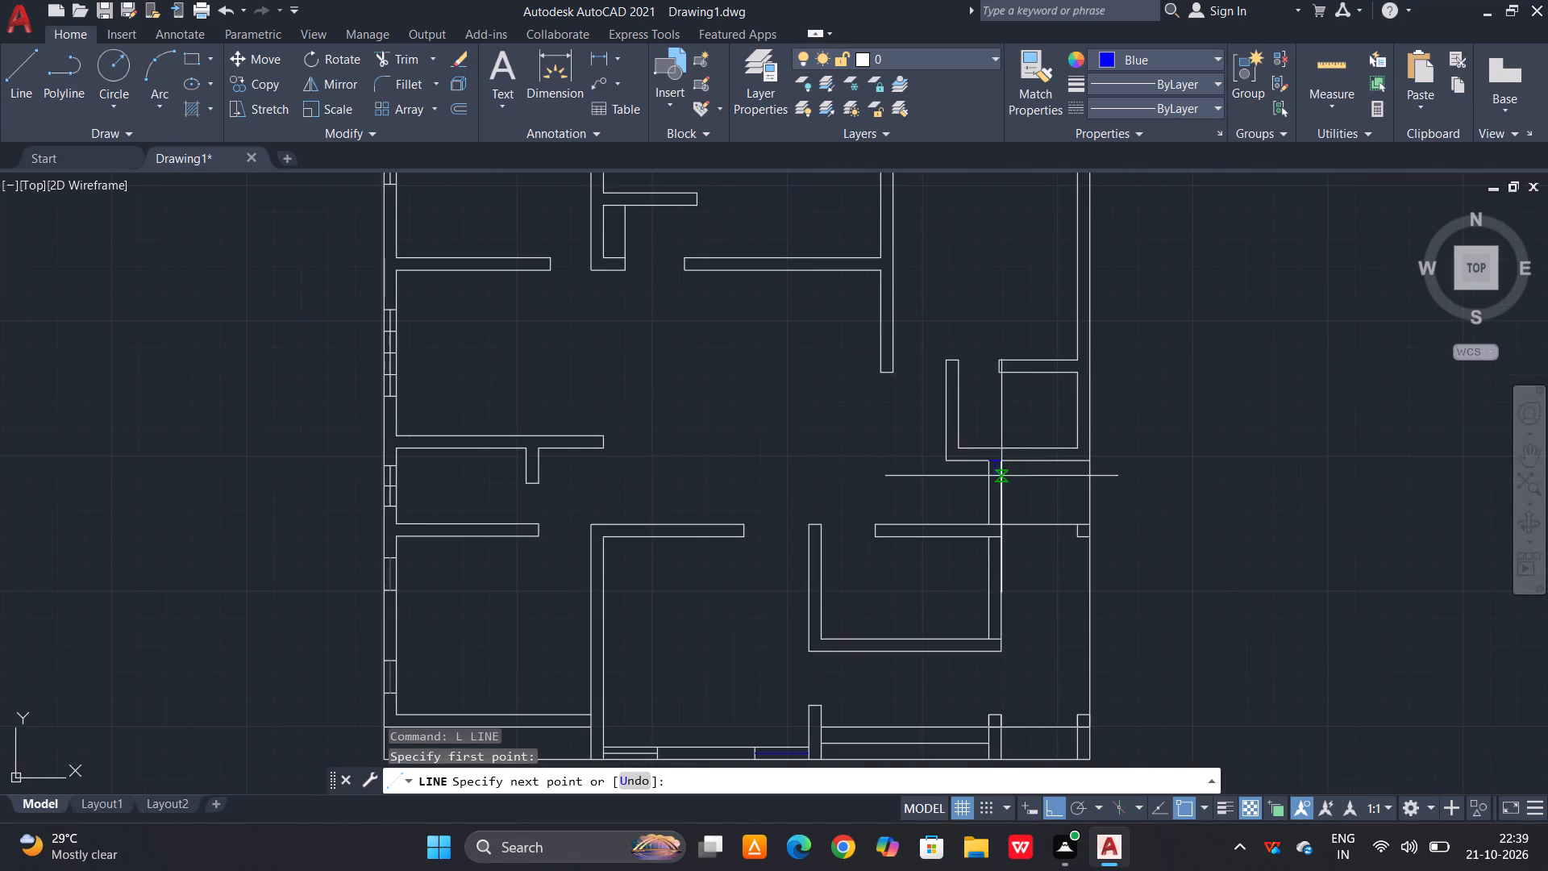
scroll(1001, 515, up, 3)
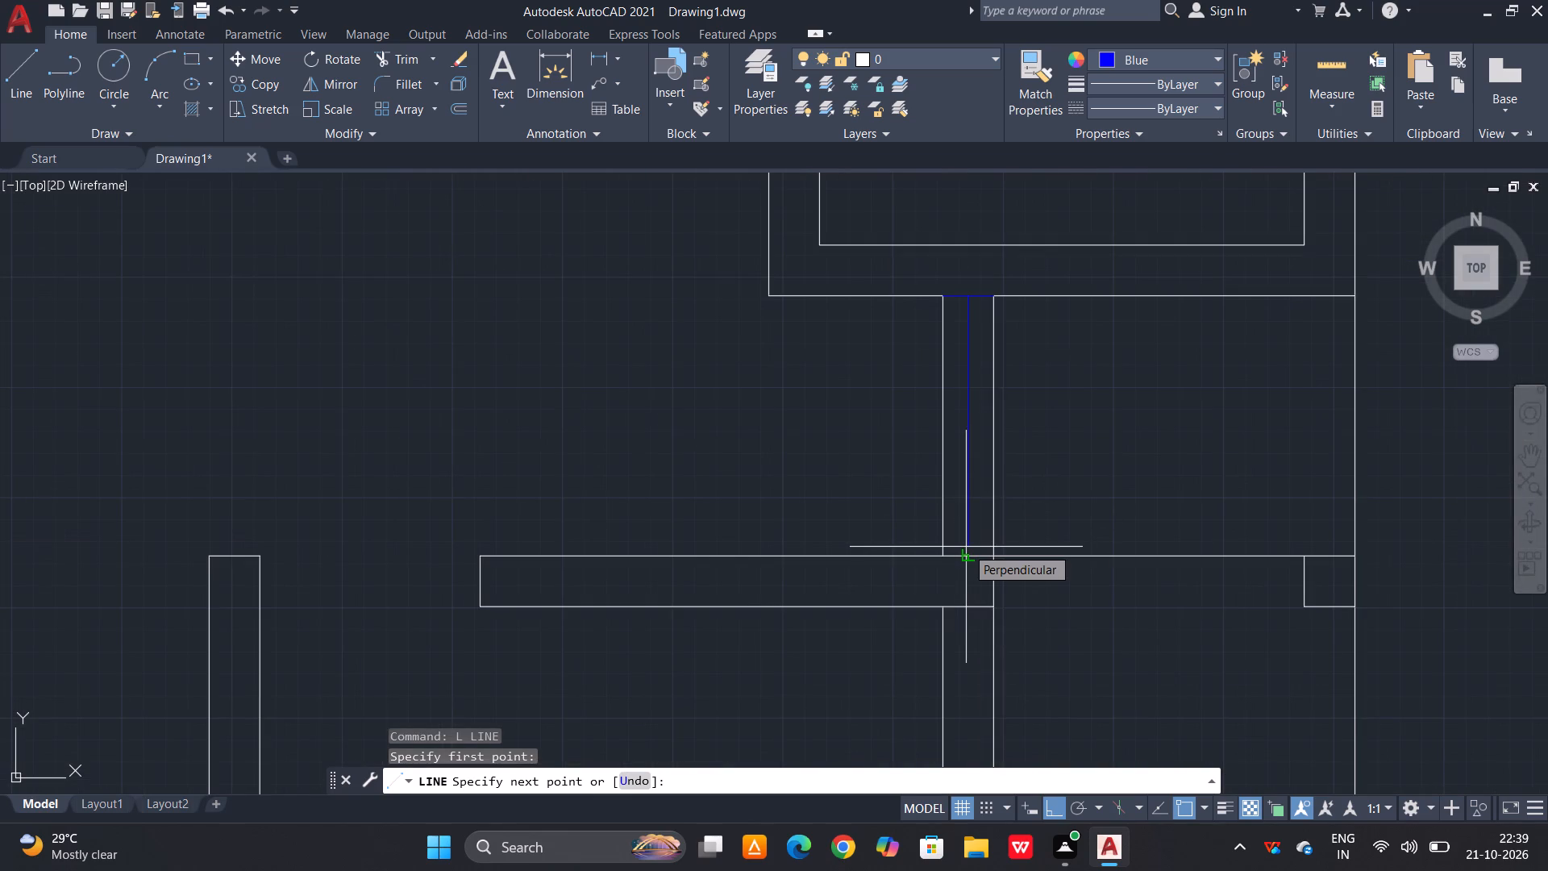
click(964, 554)
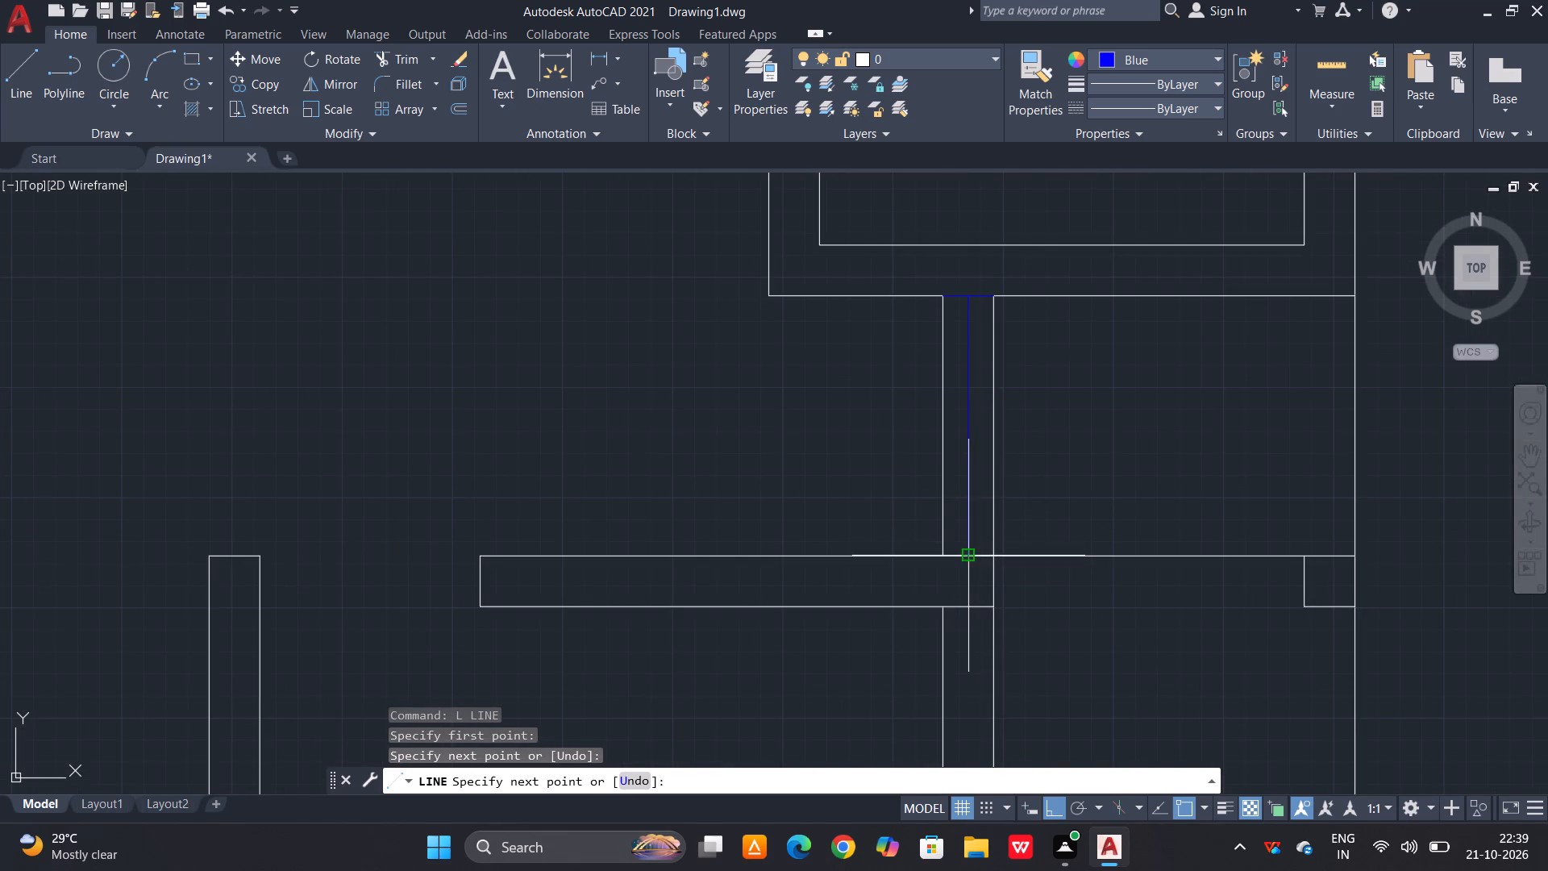
key(Escape)
Match the blue cross line at the top of the vertical wall to the properties of the adjacent white wall line.
text(mq)
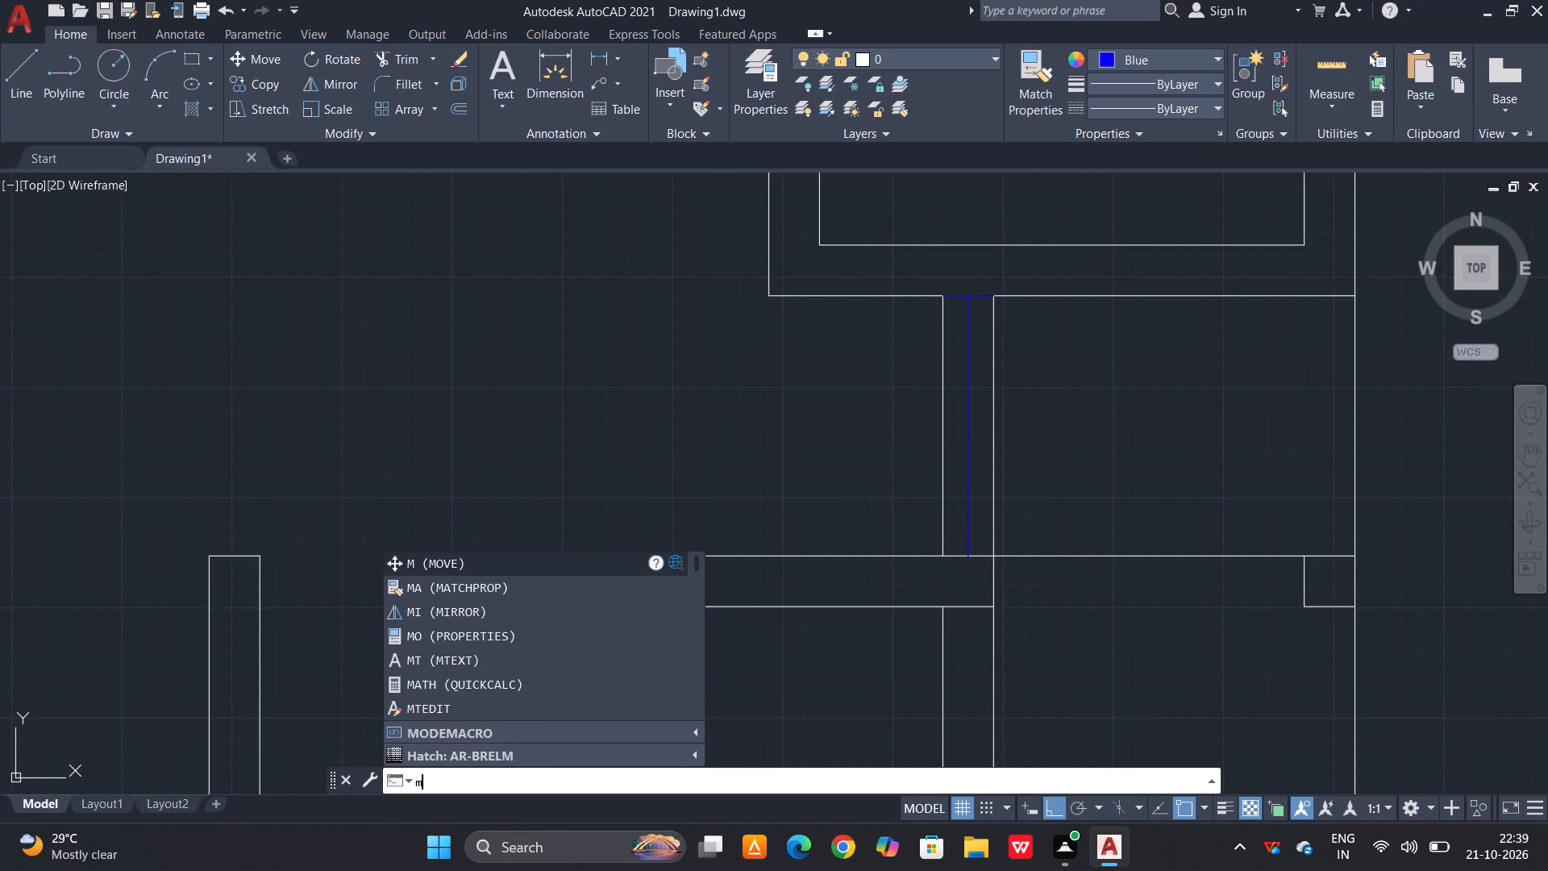
key(Escape)
text(ma)
key(space)
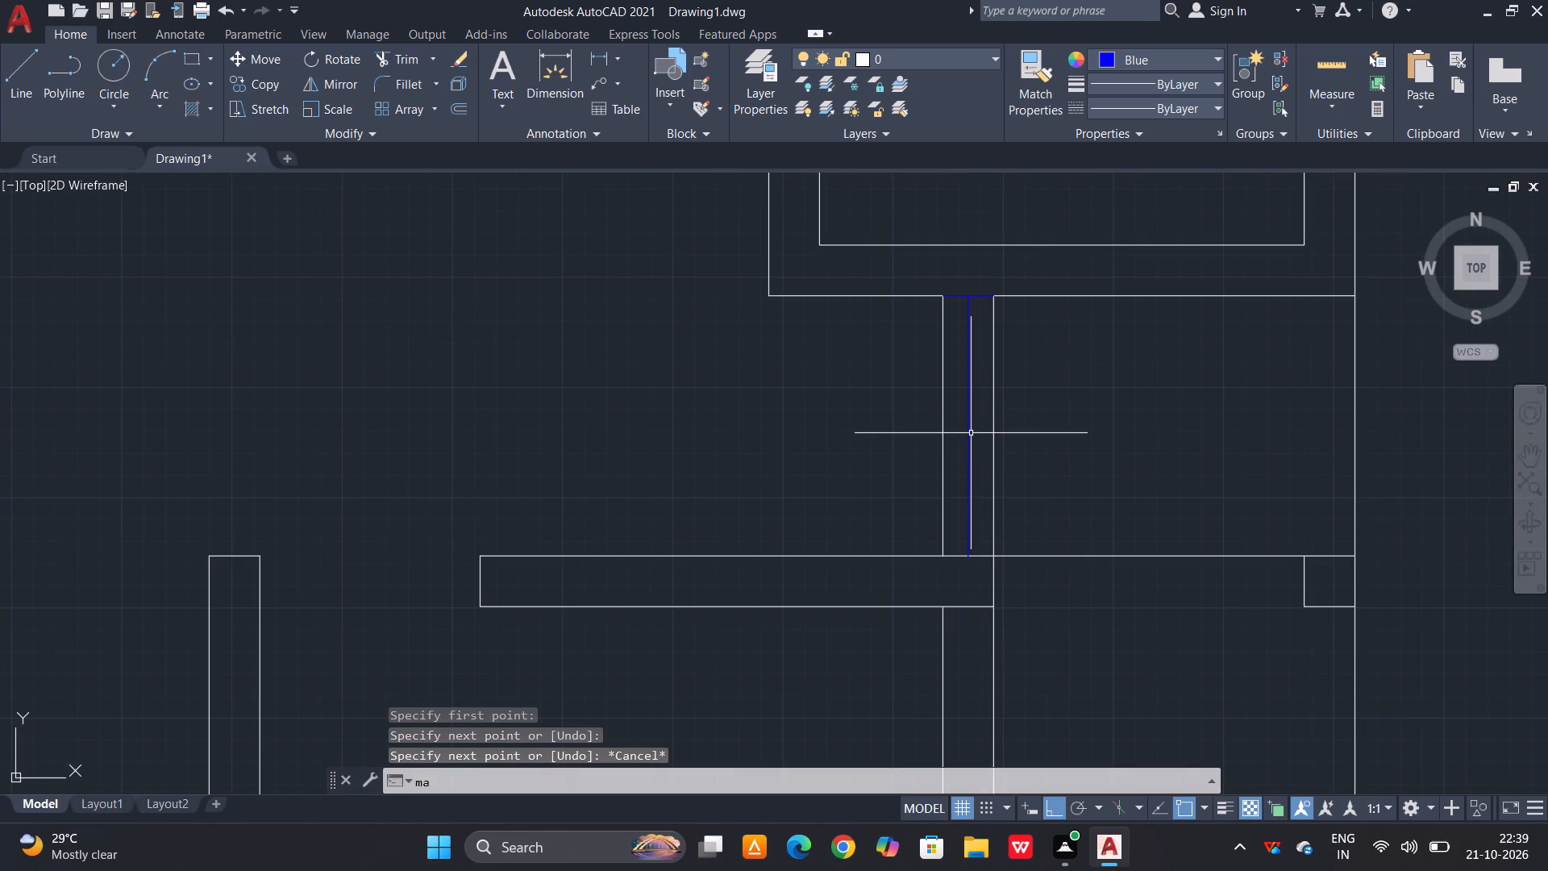
click(993, 422)
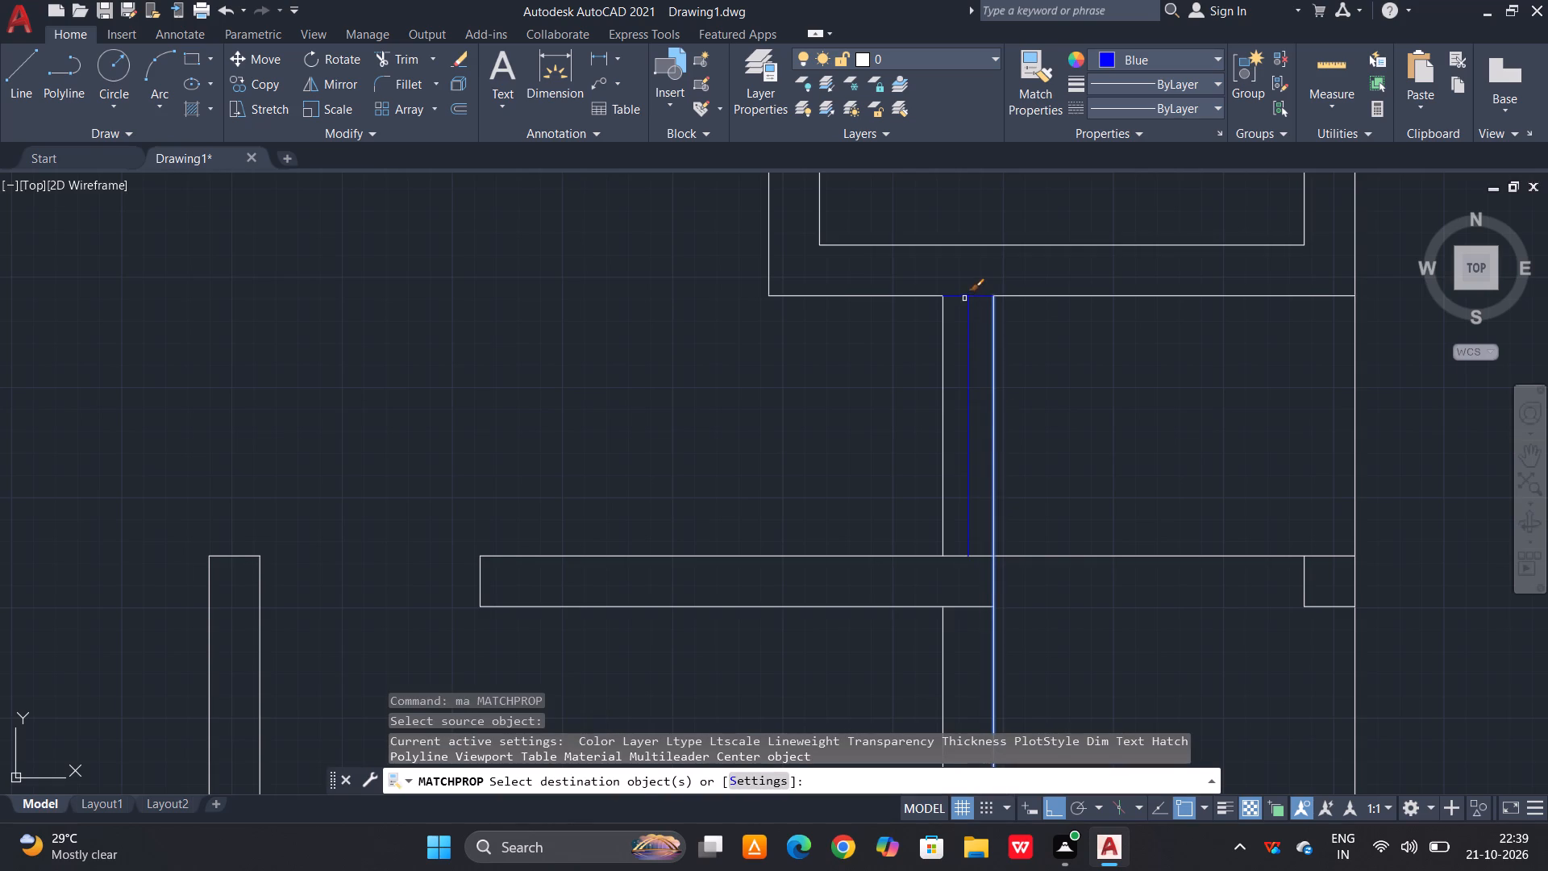
click(964, 298)
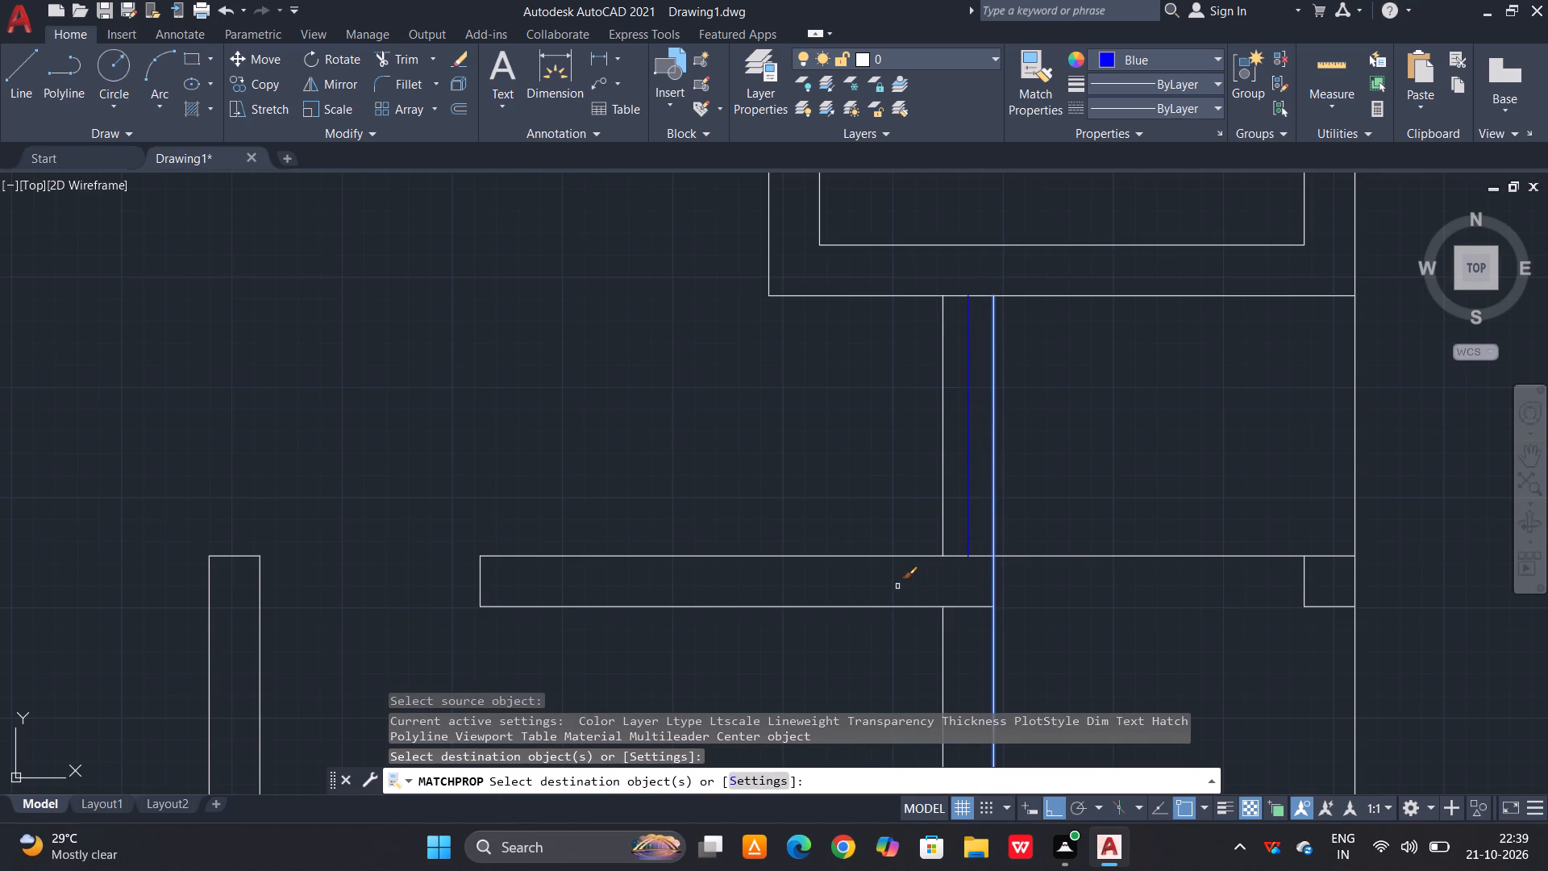
key(Escape)
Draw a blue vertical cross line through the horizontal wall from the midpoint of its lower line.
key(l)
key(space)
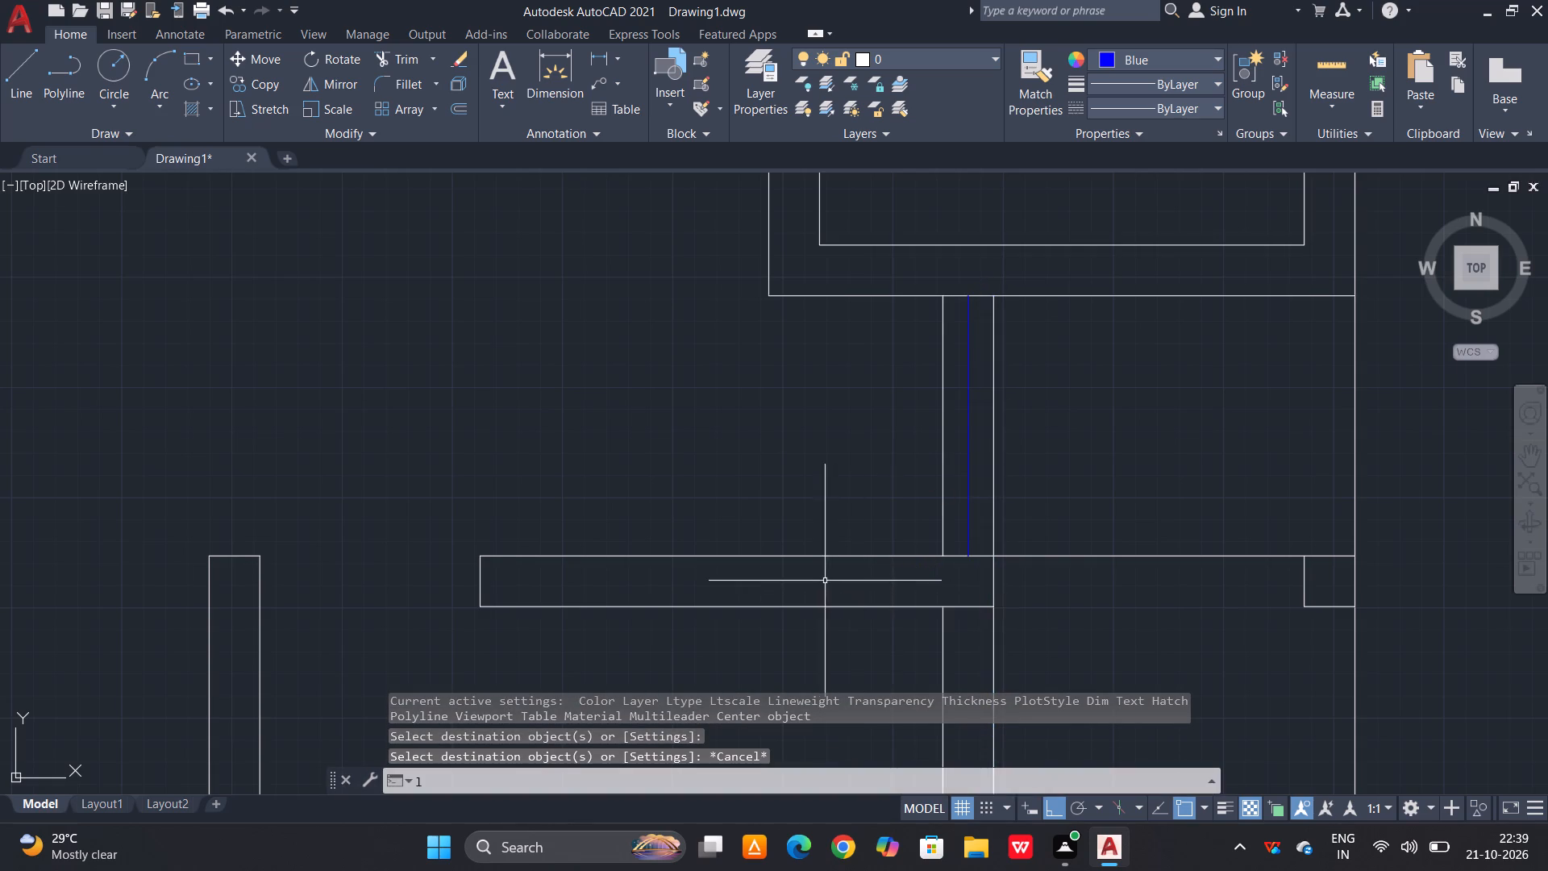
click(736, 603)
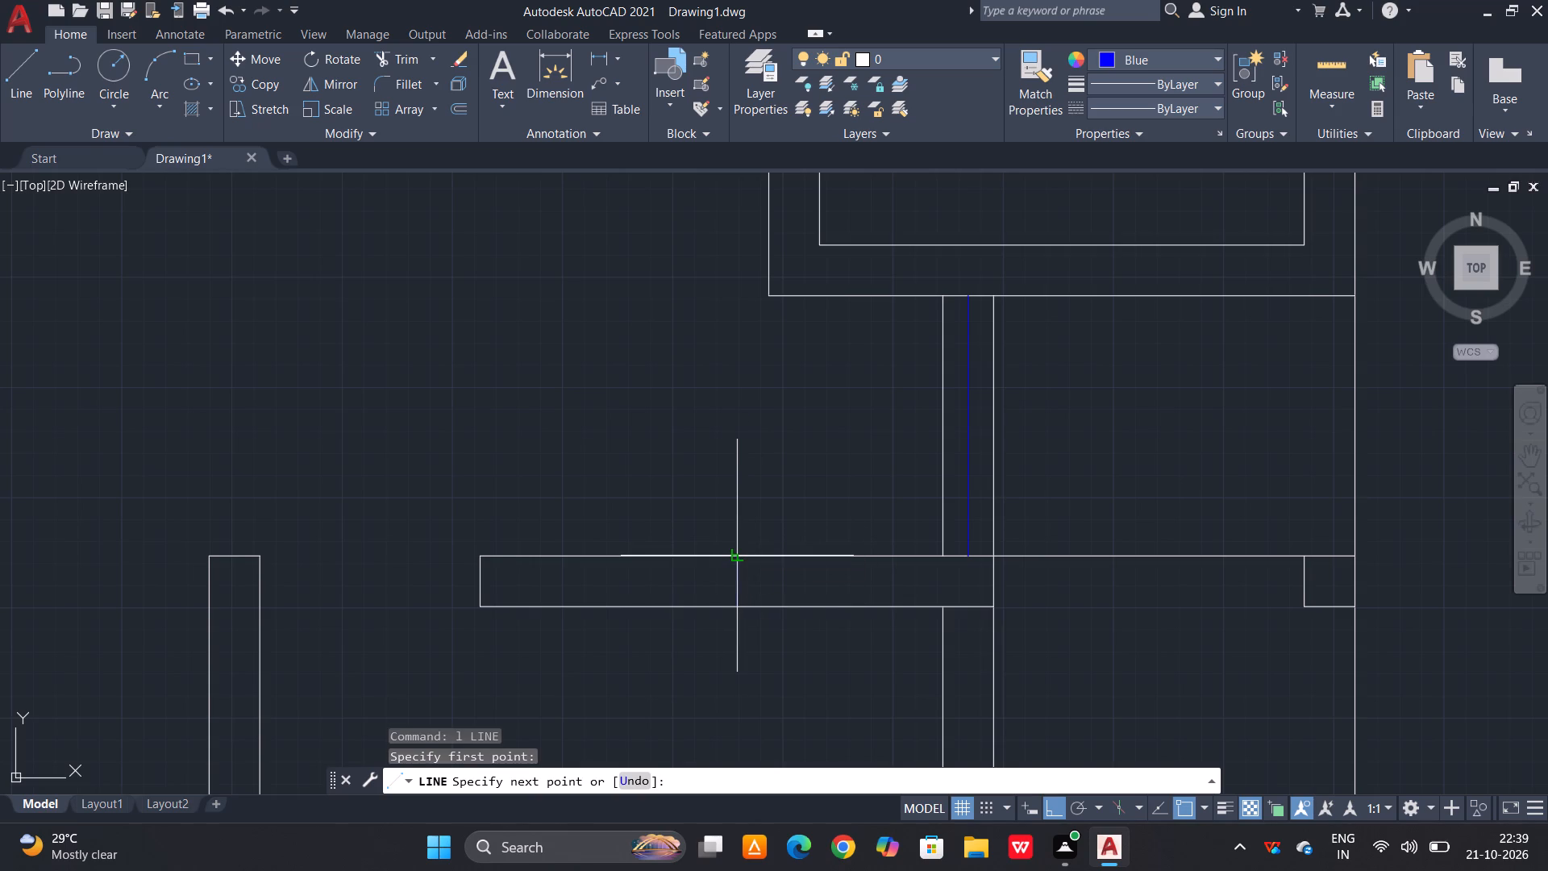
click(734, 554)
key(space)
Set the current object colour to ByLayer.
key(o)
key(space)
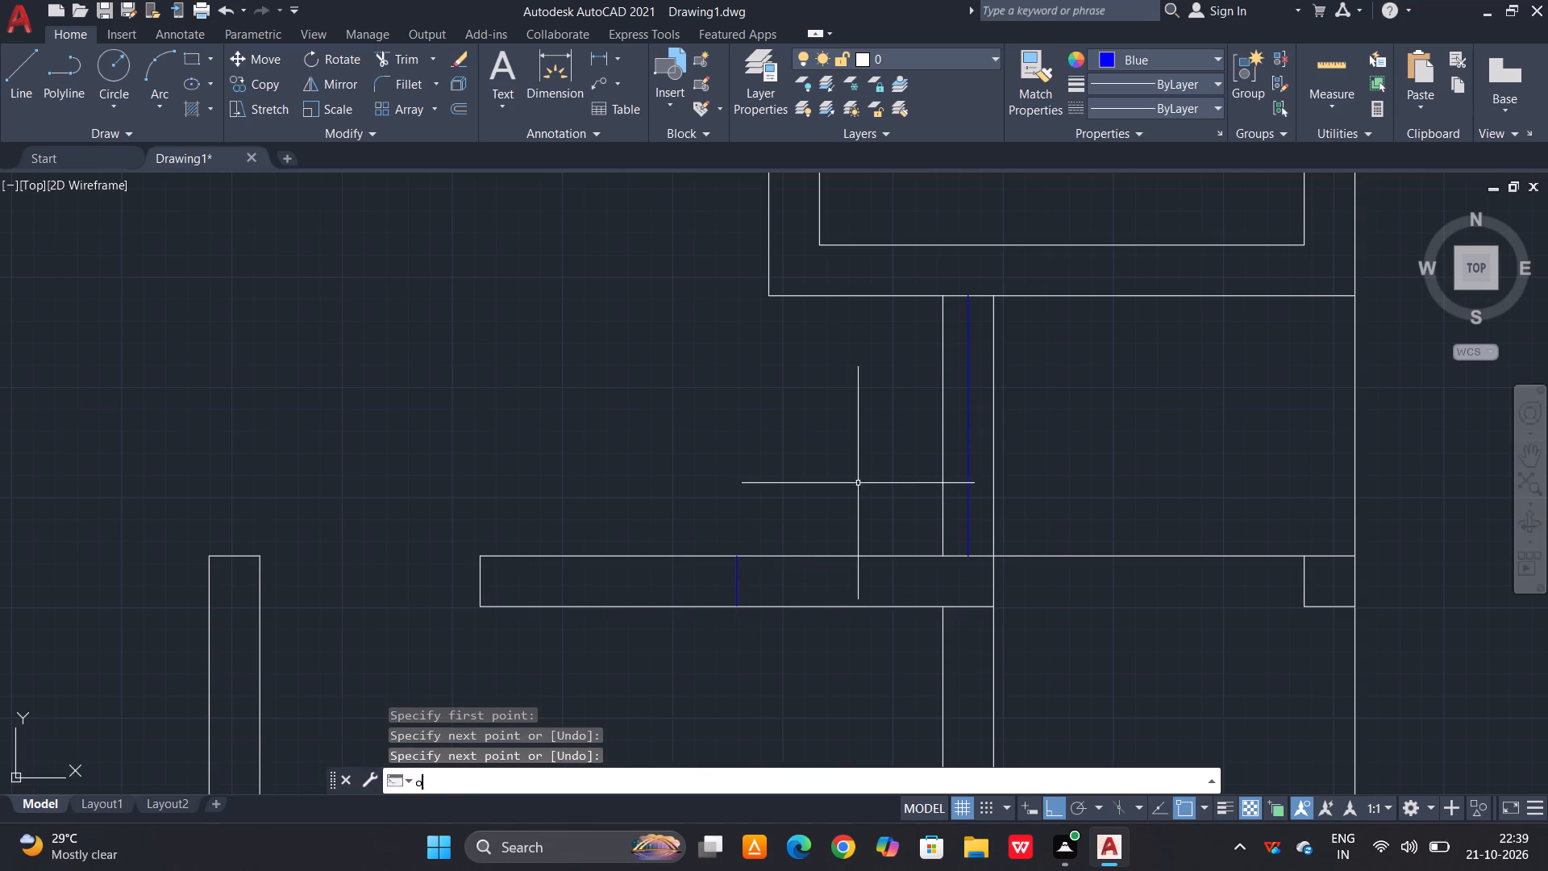
click(1217, 57)
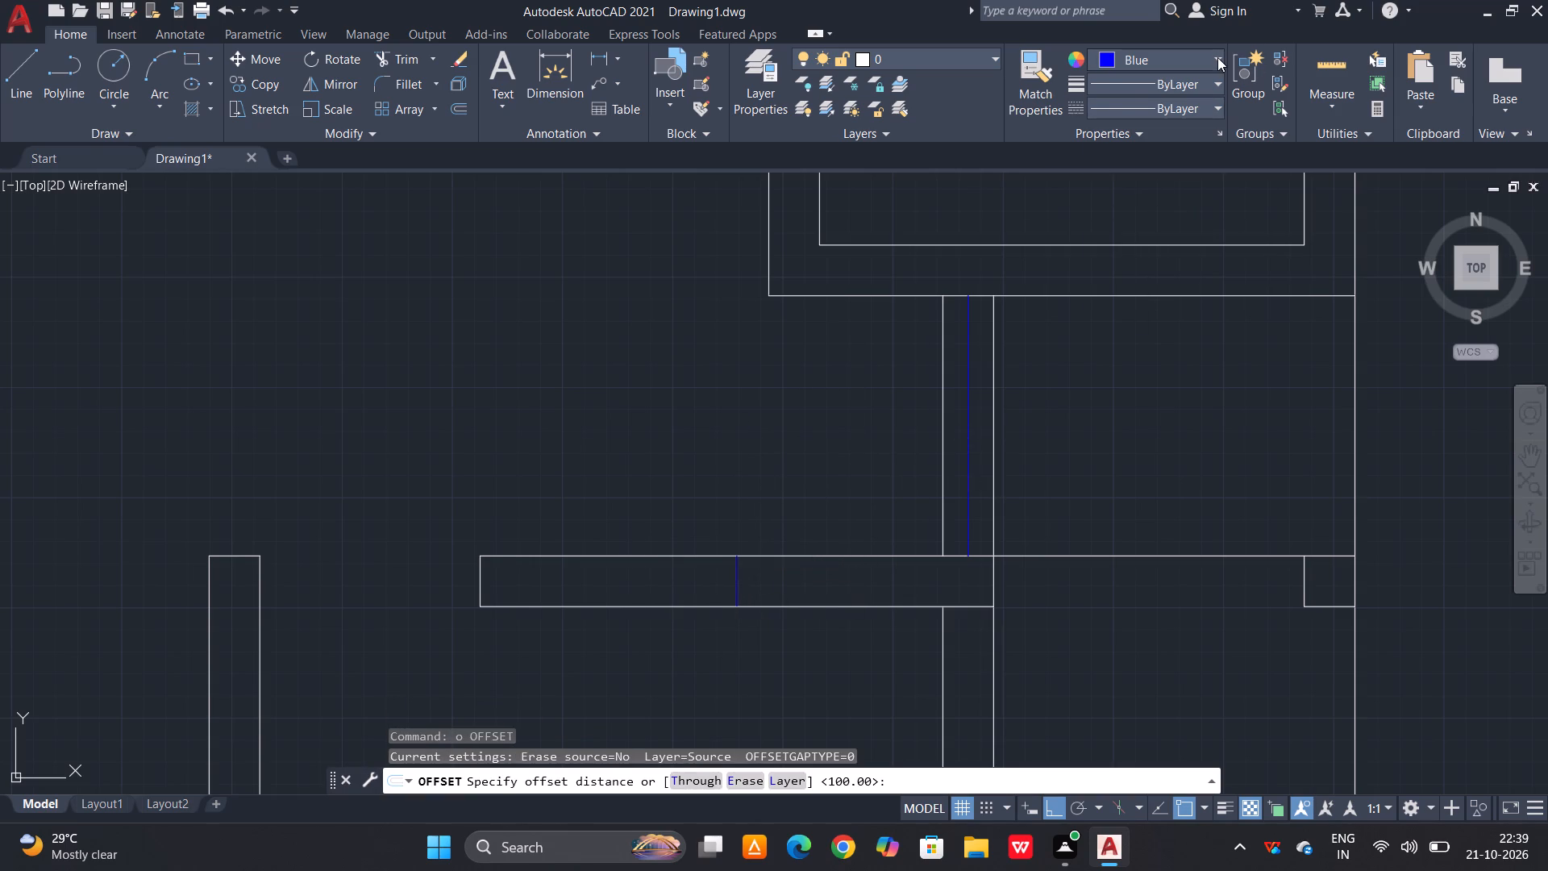
click(1142, 89)
key(Escape)
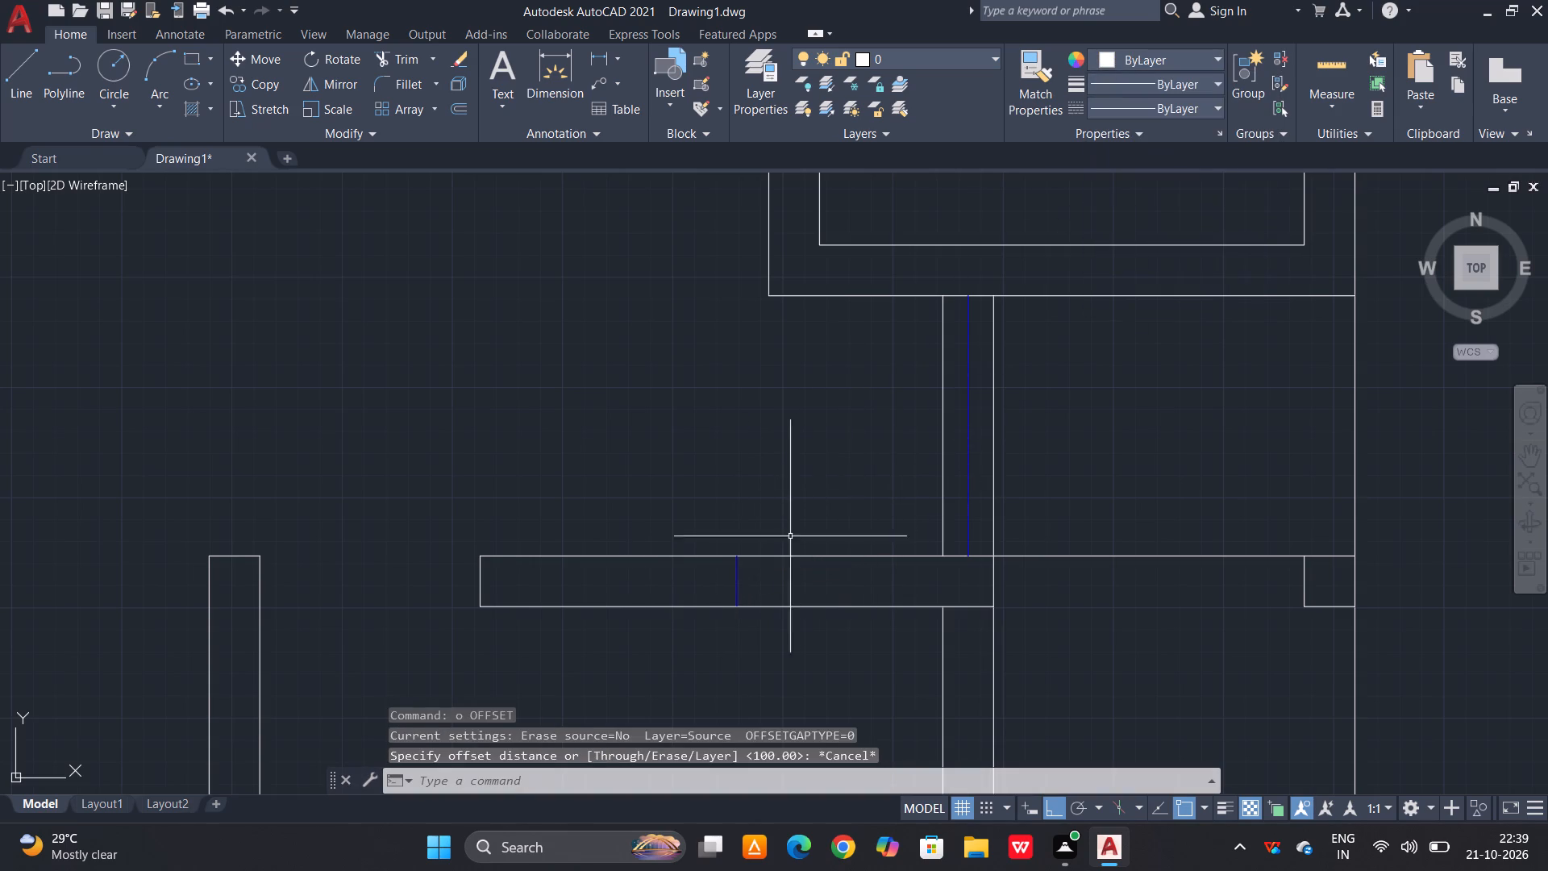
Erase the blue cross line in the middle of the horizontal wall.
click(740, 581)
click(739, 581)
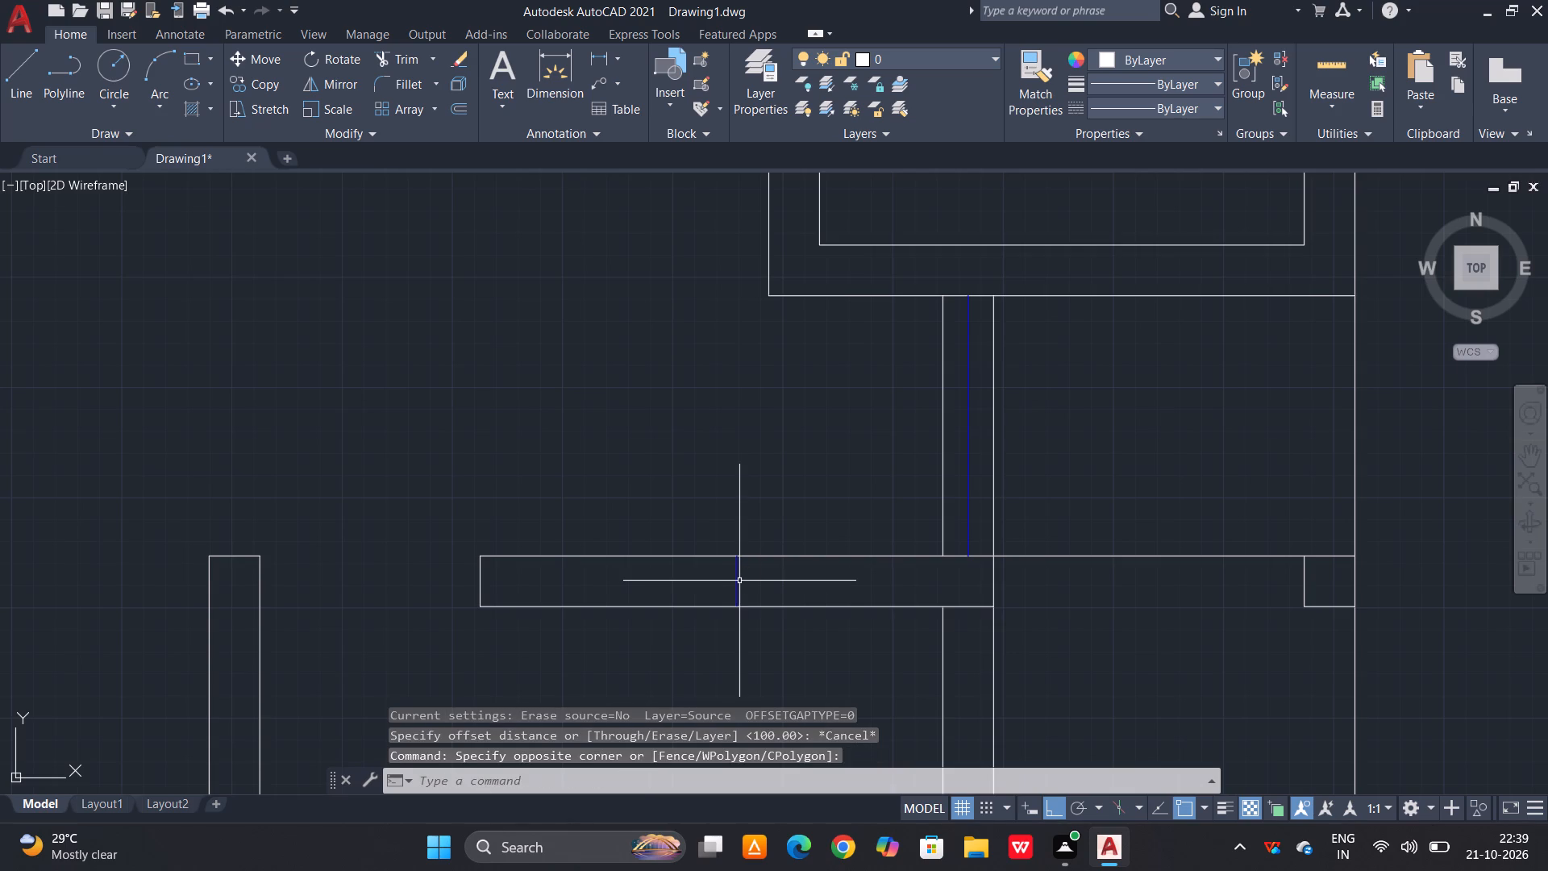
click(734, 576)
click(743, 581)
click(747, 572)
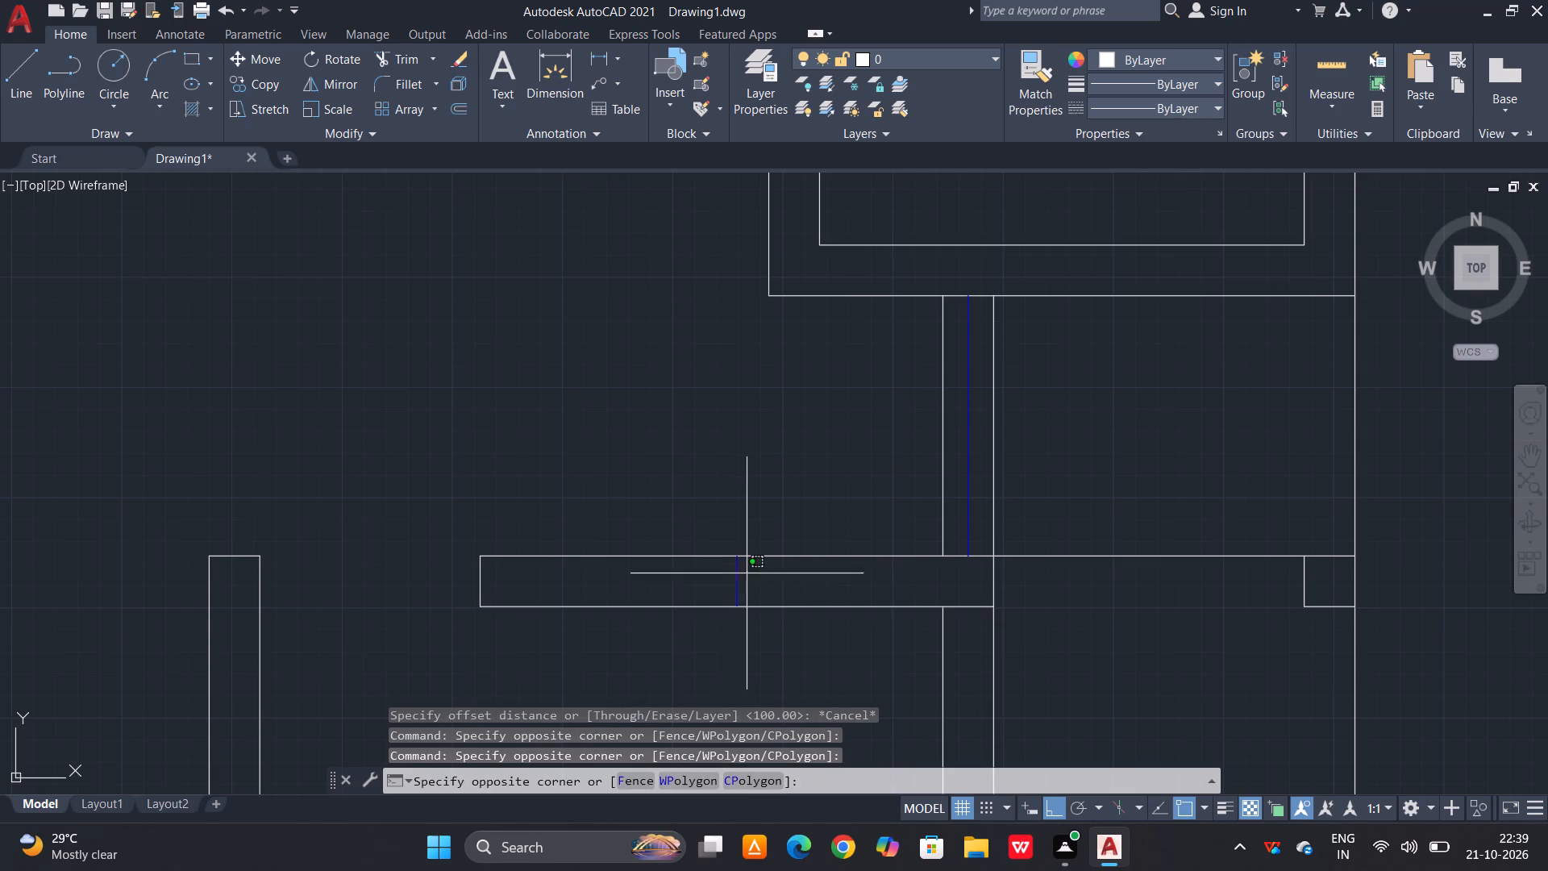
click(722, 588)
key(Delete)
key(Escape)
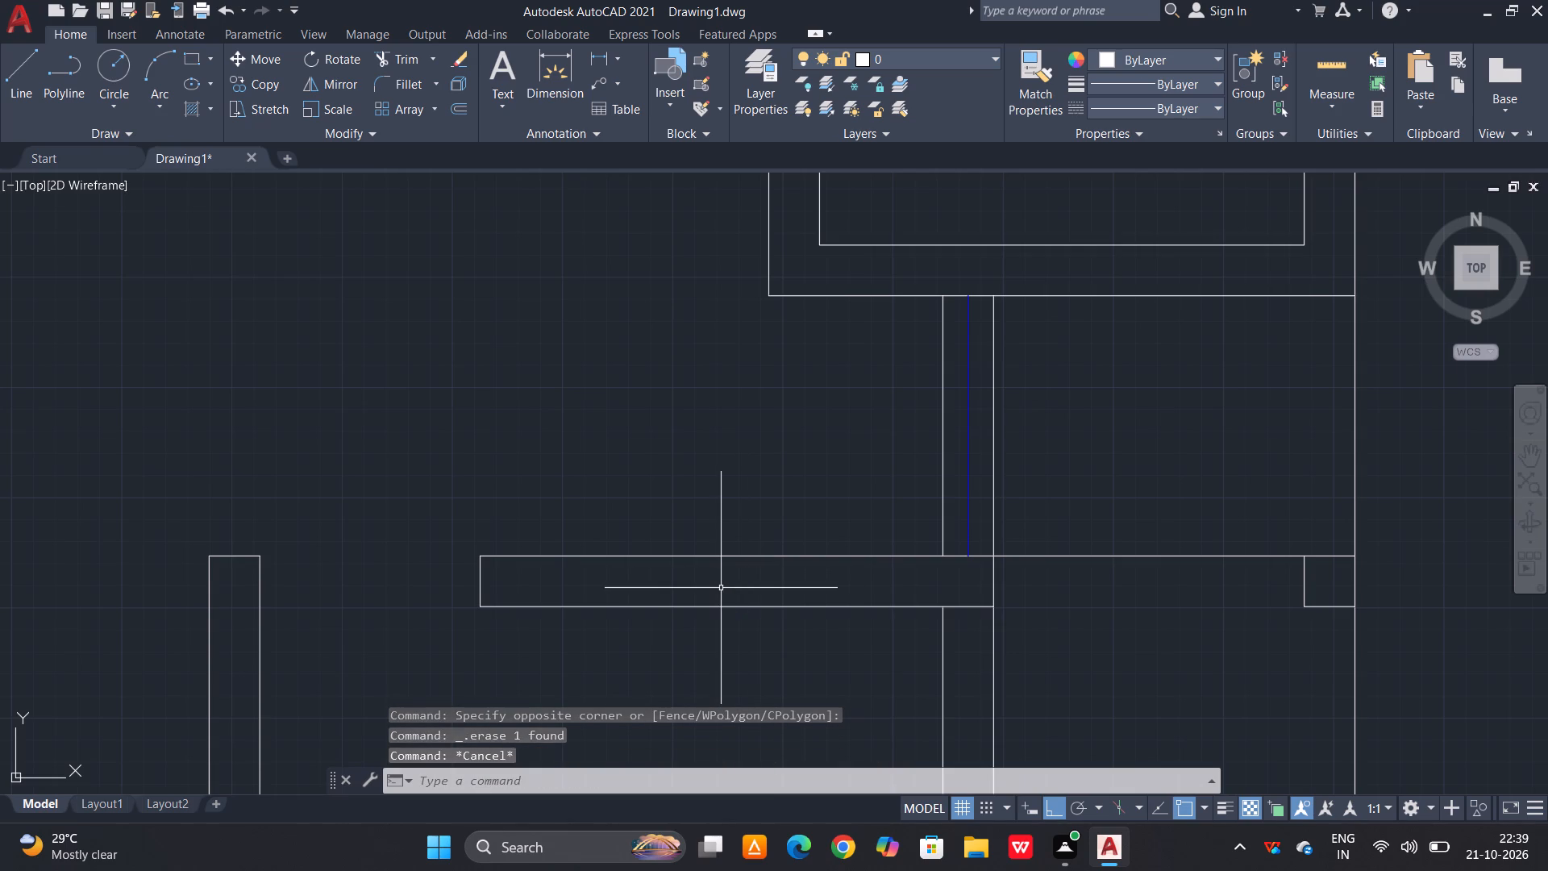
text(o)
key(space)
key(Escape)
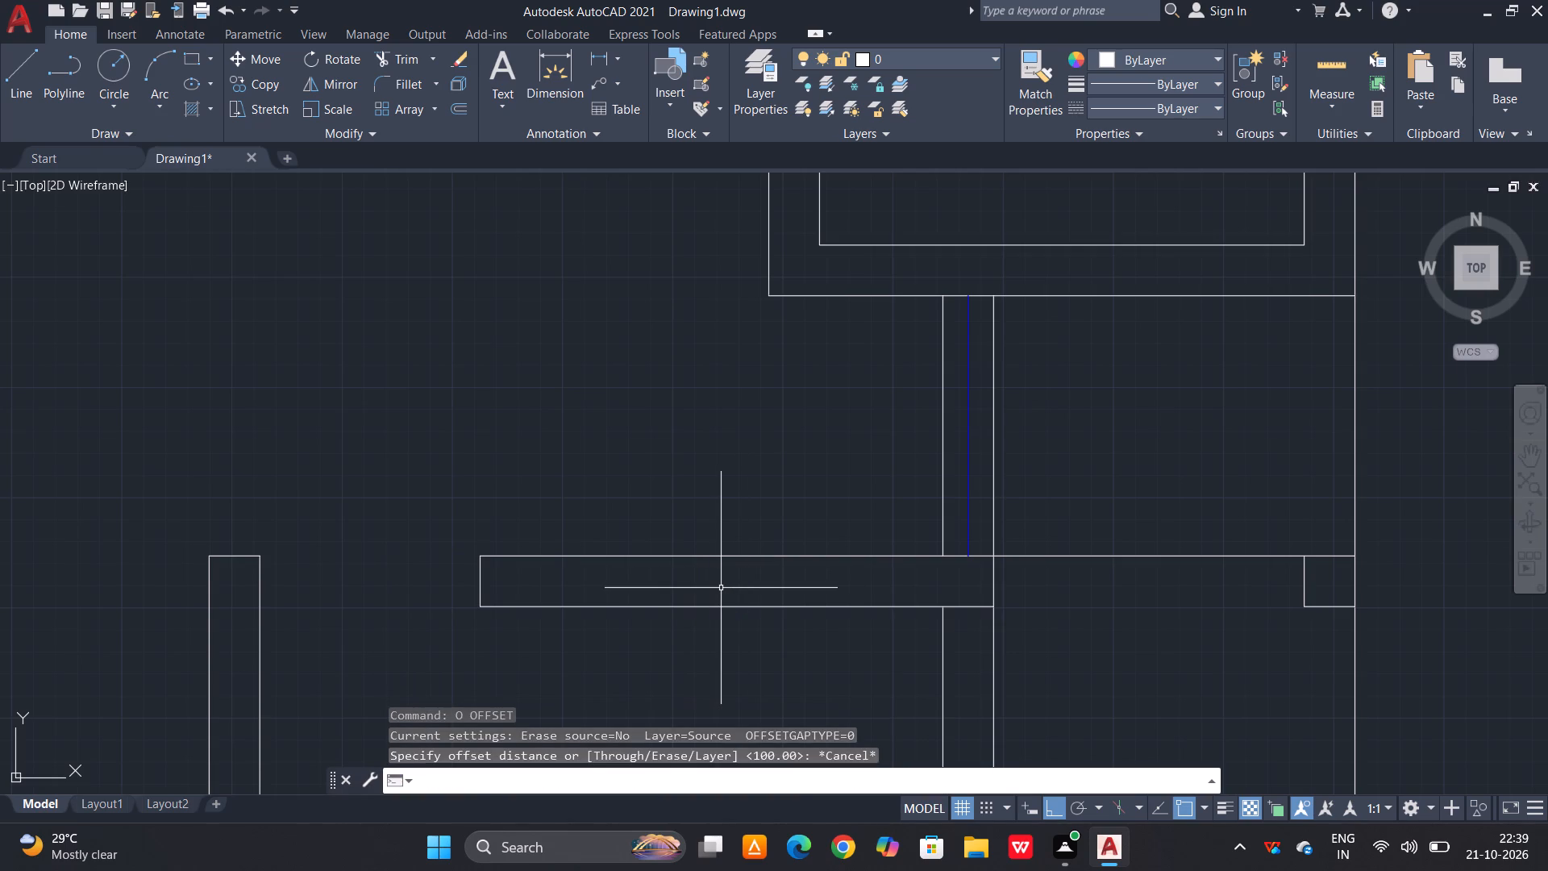
Draw a ByLayer vertical cross line through the horizontal wall from its lower line's midpoint to its upper line.
text(l)
key(space)
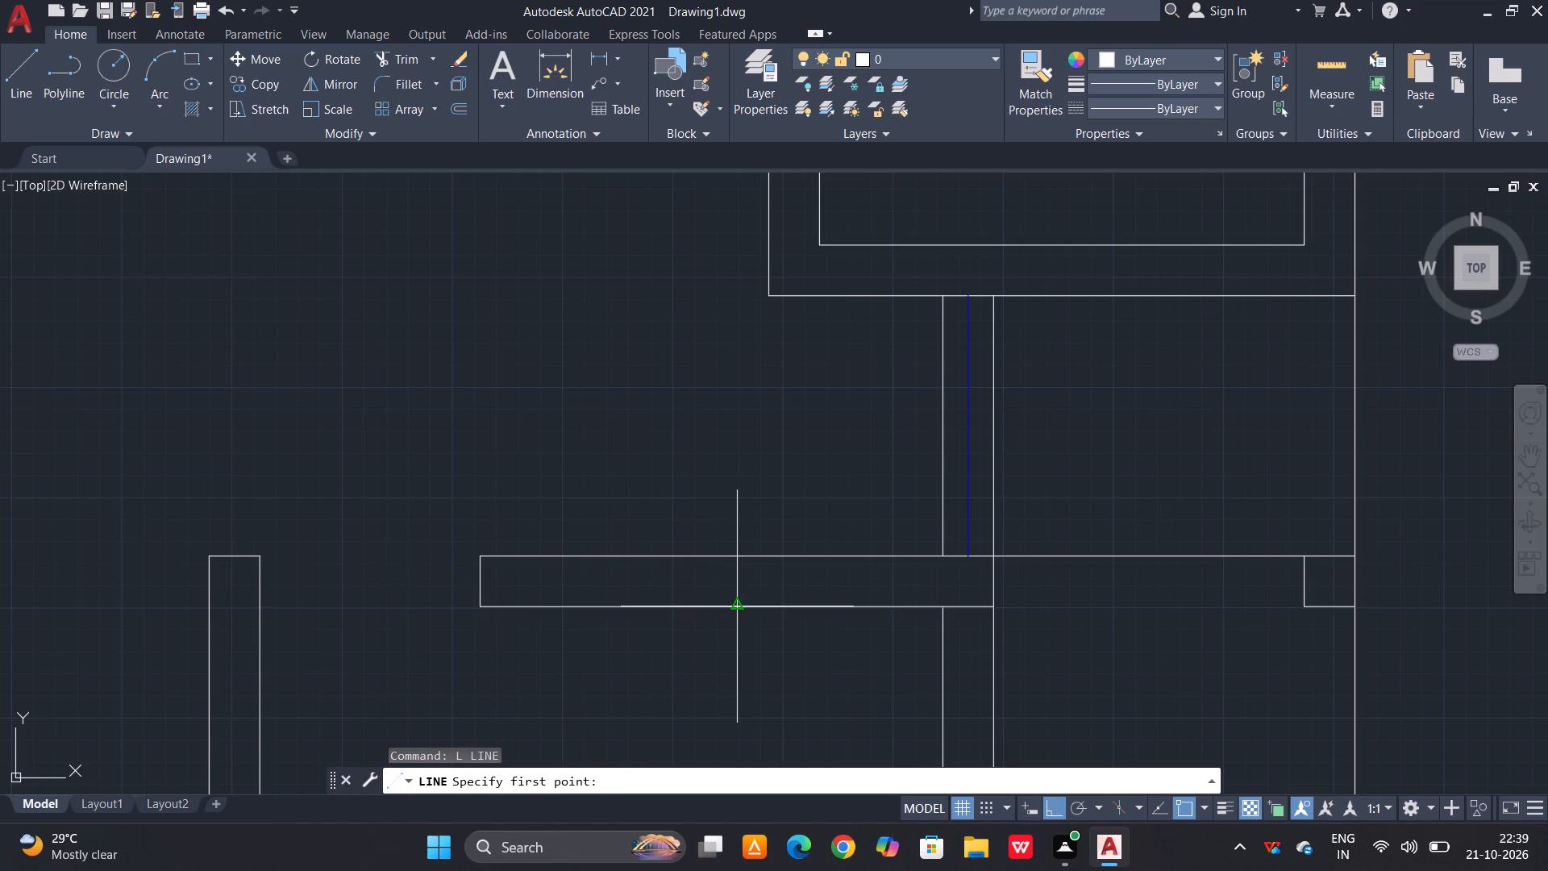
click(733, 605)
click(732, 556)
key(space)
Offset the vertical cross line in the horizontal wall by 60 to both sides.
text(o)
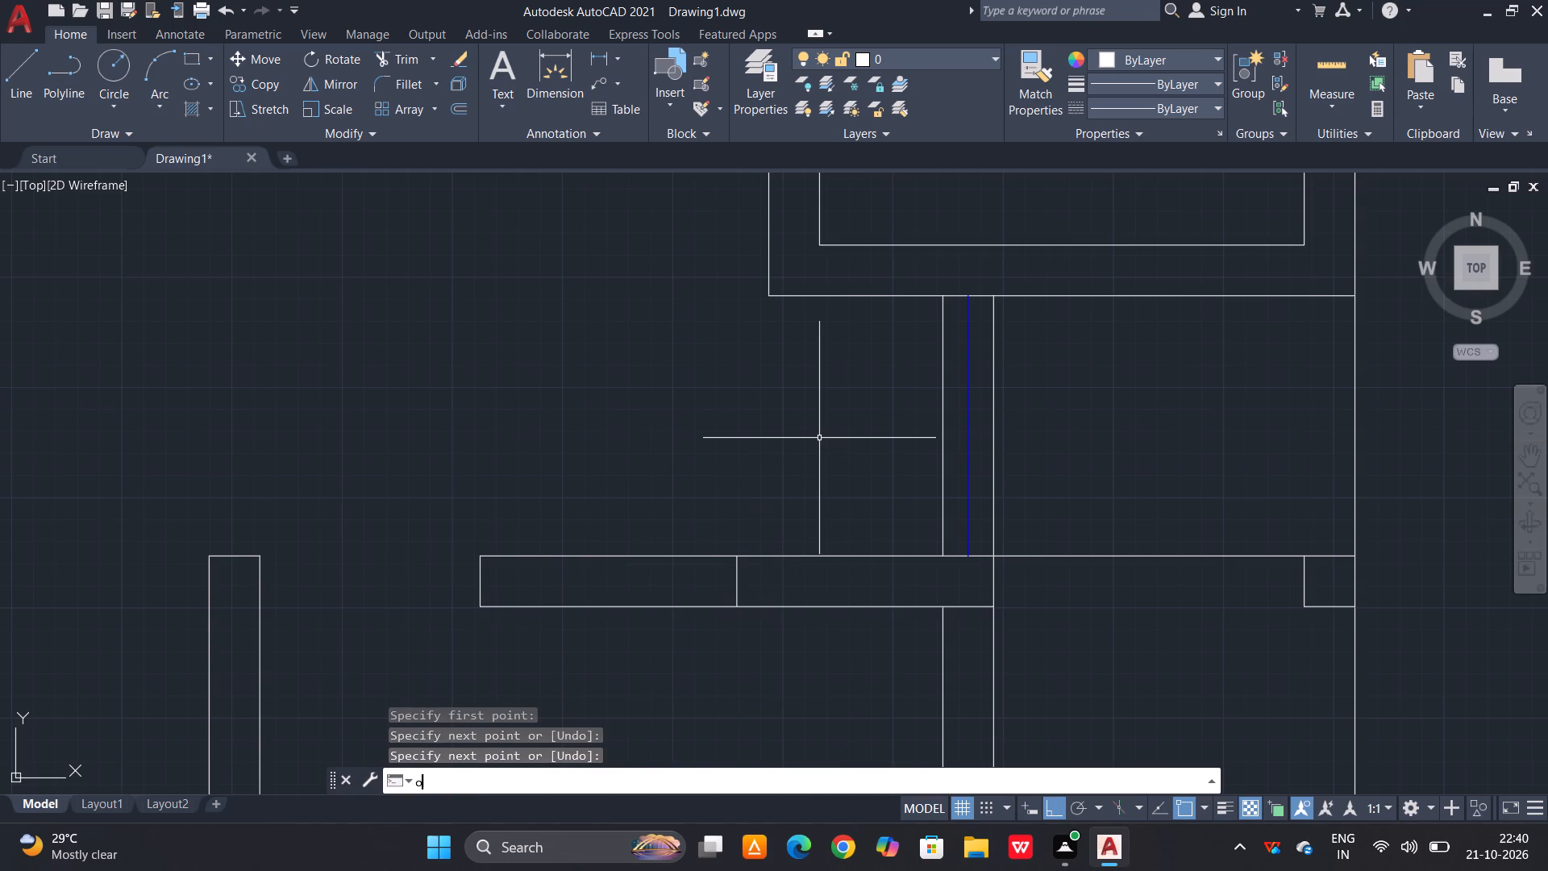
key(space)
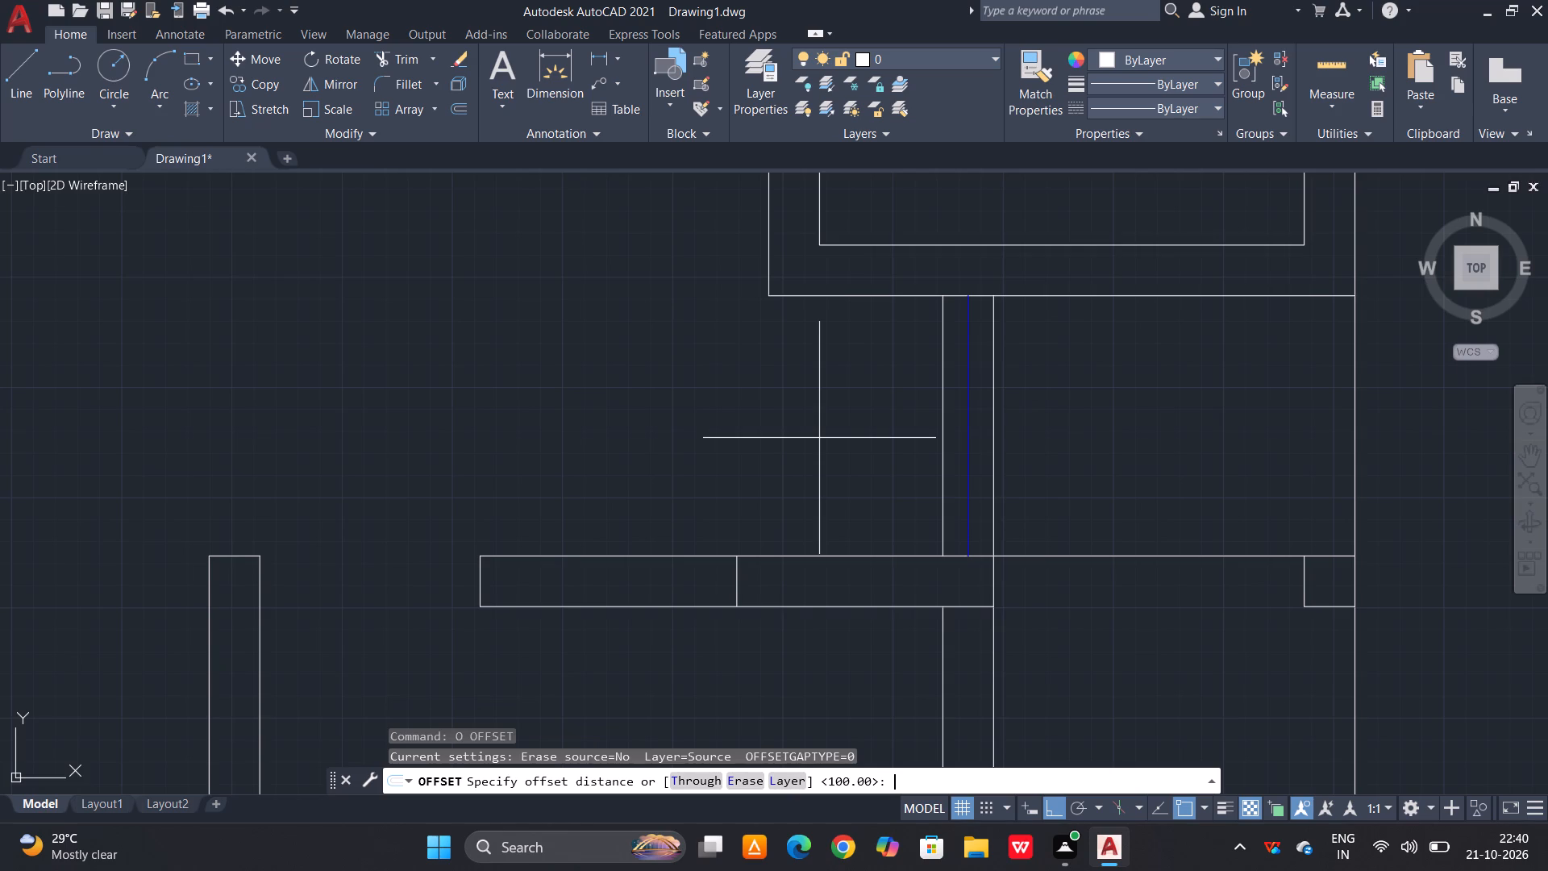
text(60)
key(space)
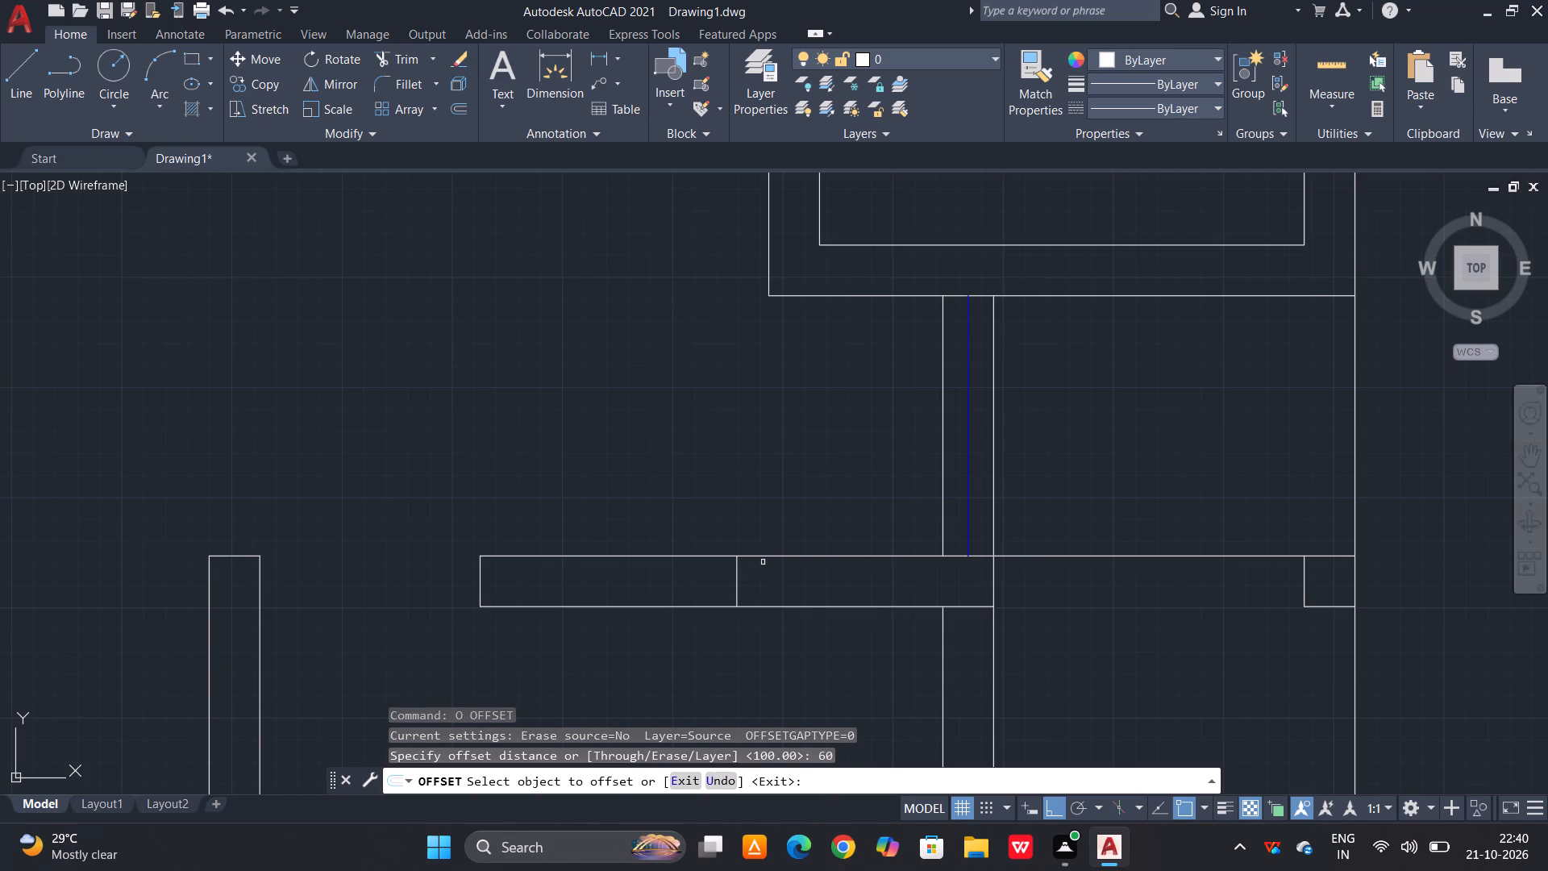
click(744, 587)
click(736, 596)
click(816, 563)
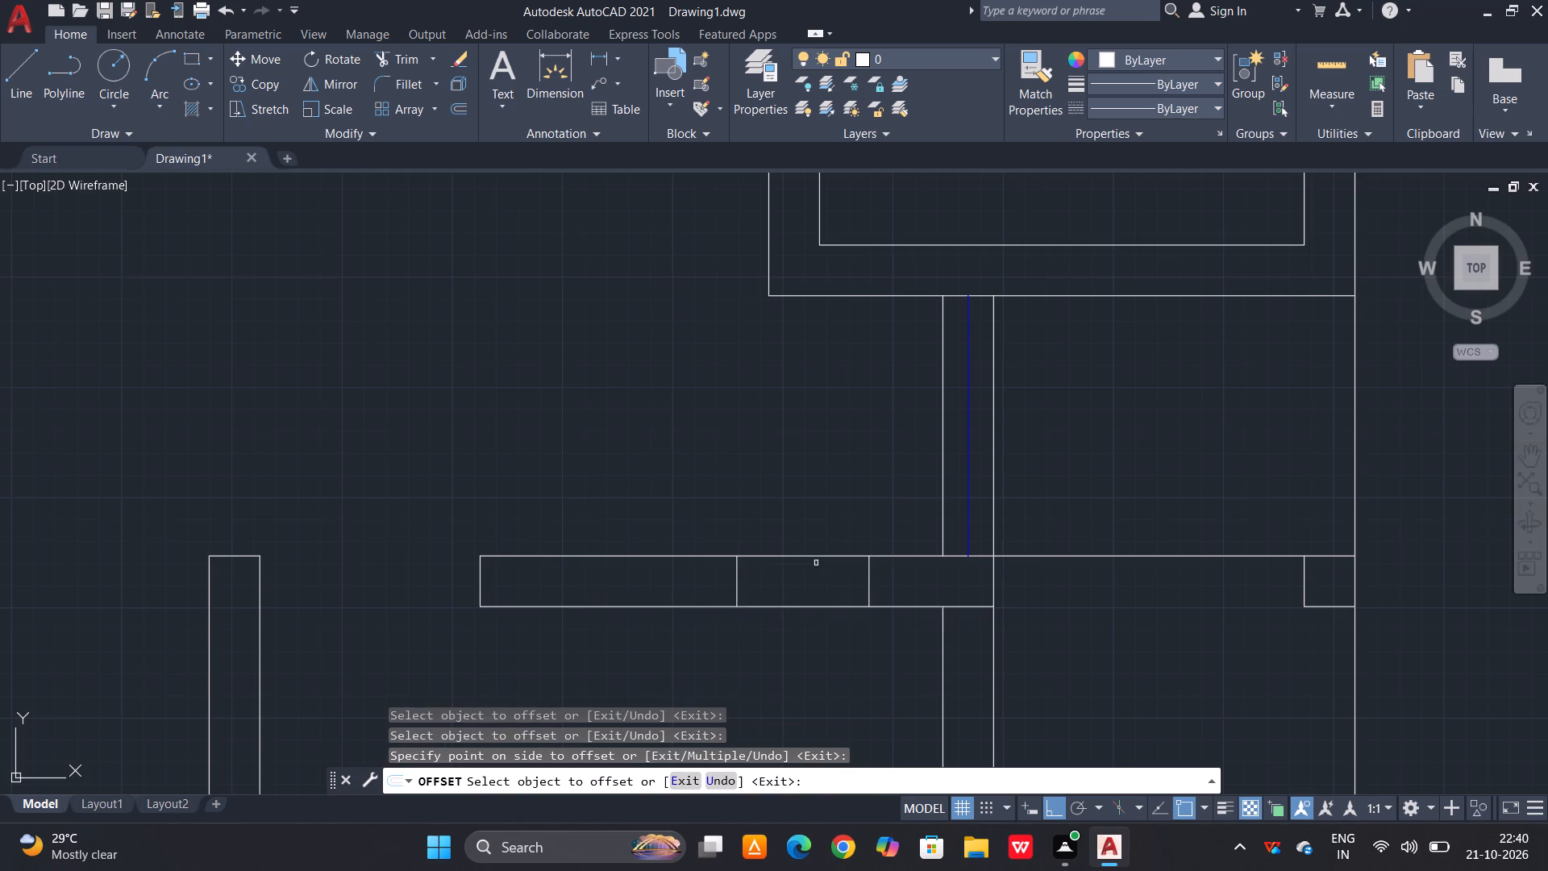
click(715, 584)
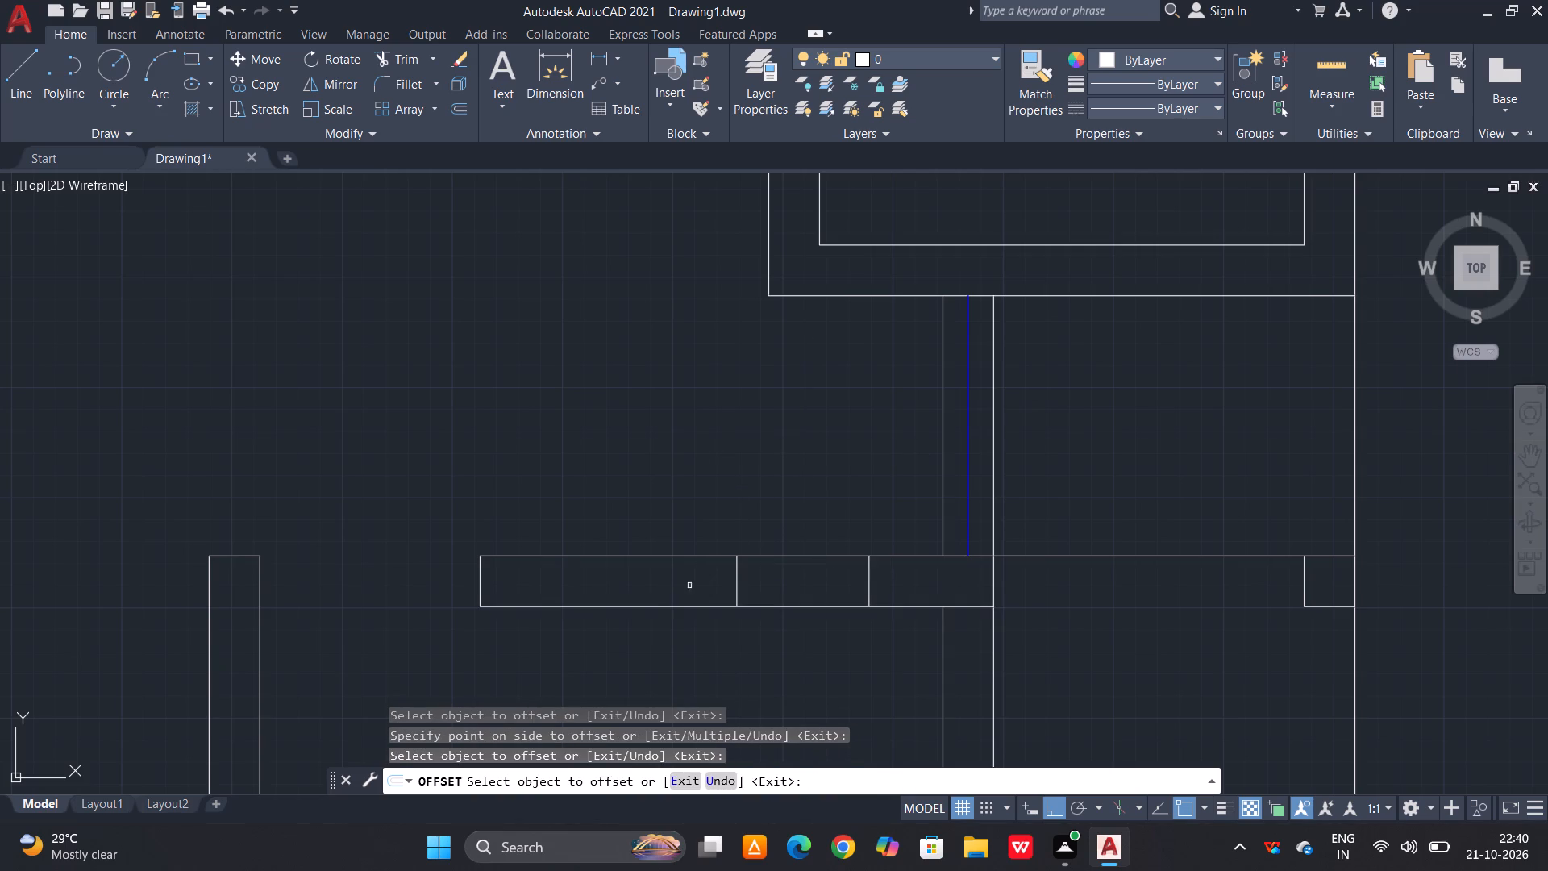
click(659, 586)
click(734, 577)
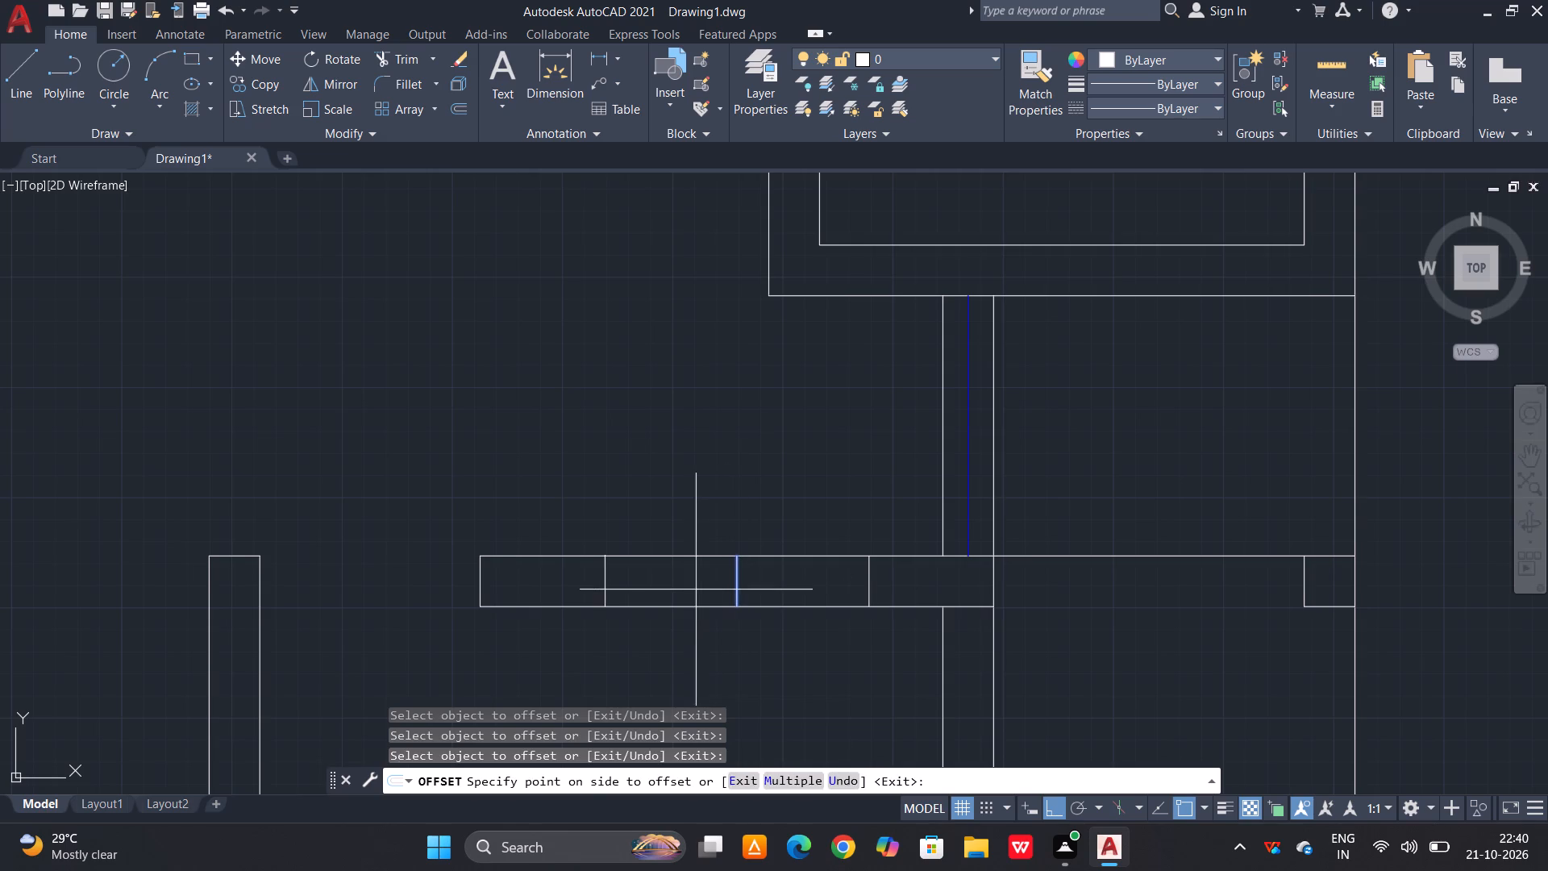
click(696, 590)
key(Escape)
Move the three cross lines slightly along the horizontal wall, toward its free left end.
click(905, 580)
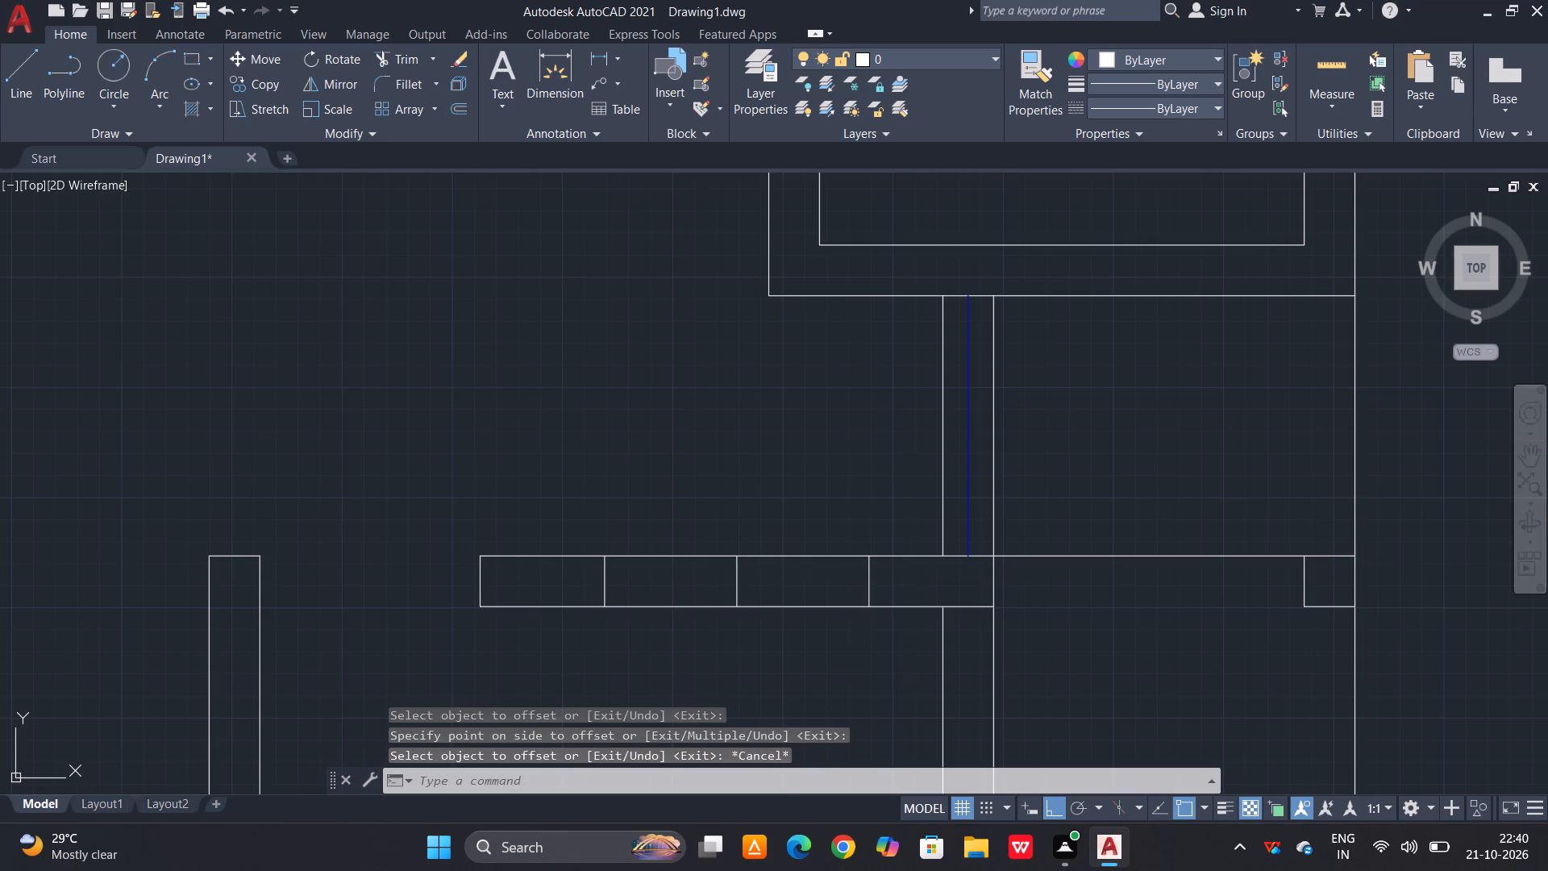
click(547, 578)
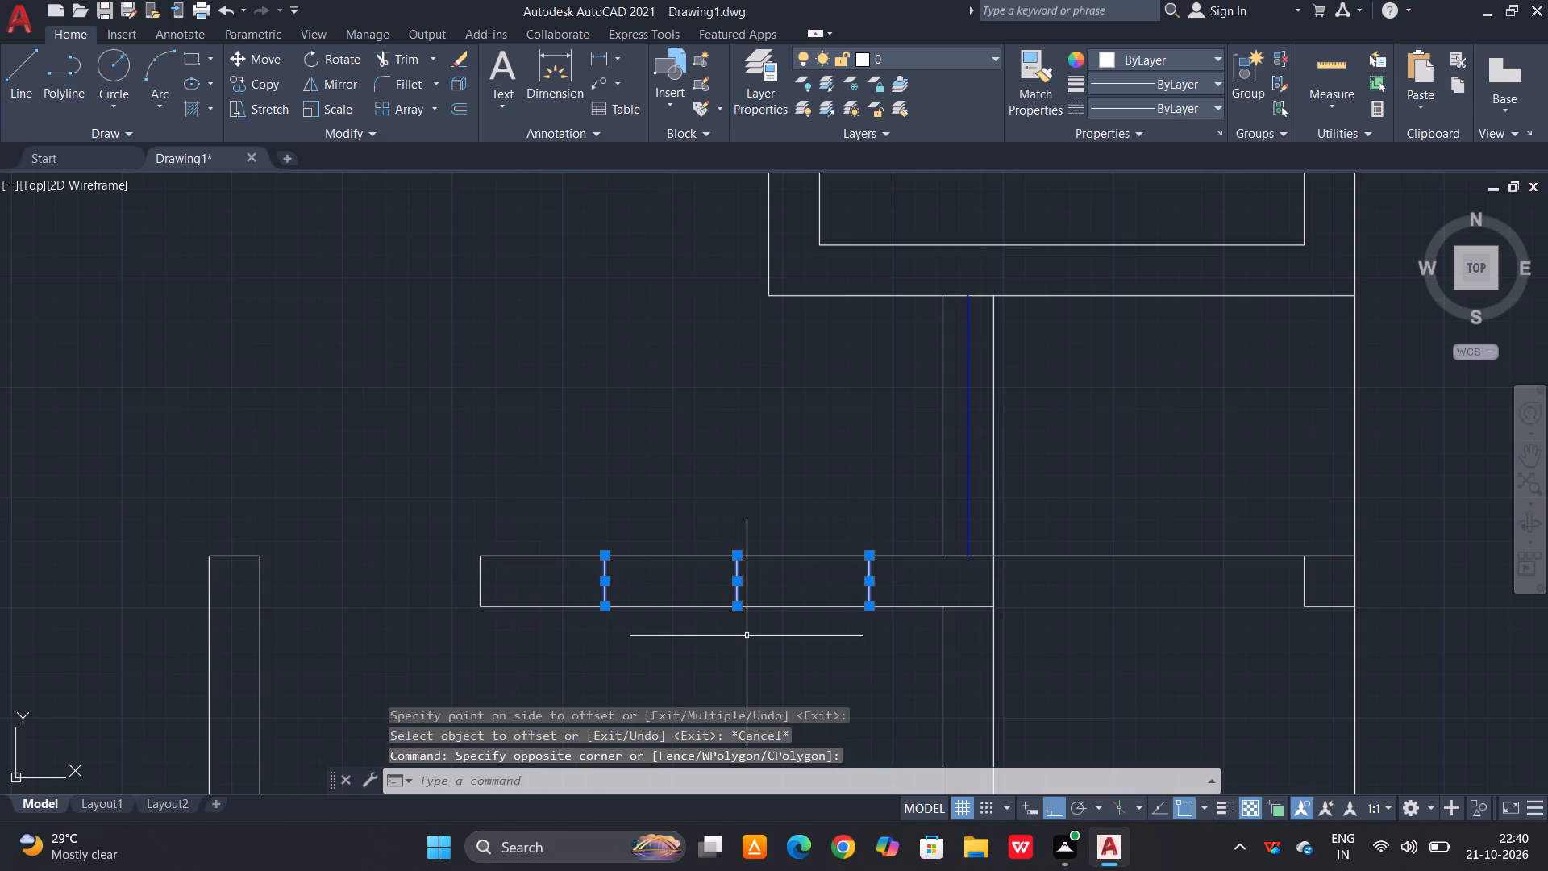
key(m)
key(space)
click(868, 603)
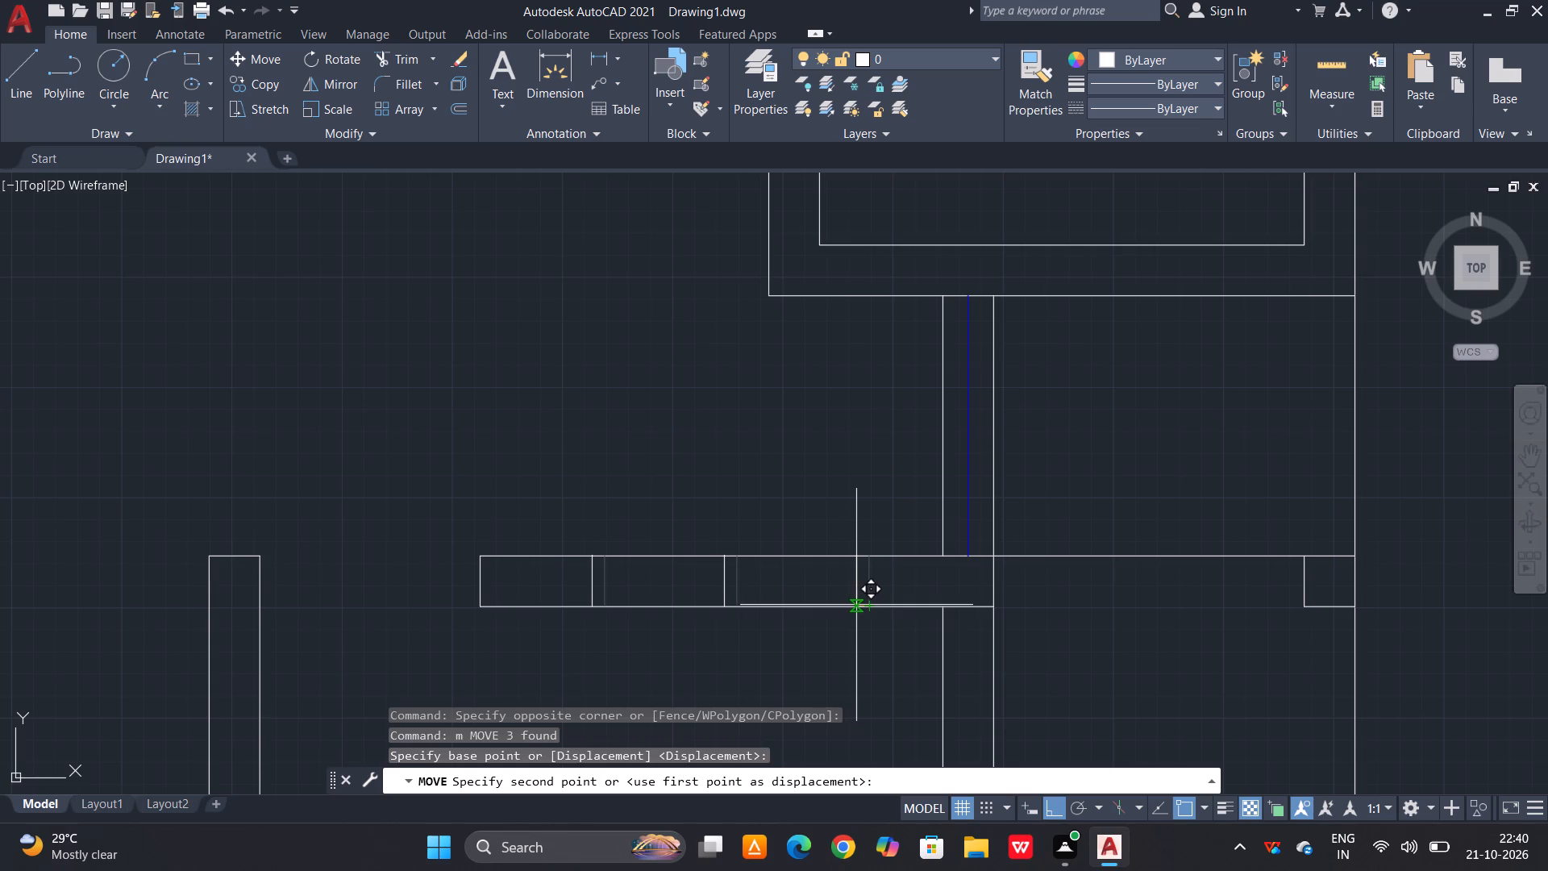
click(856, 605)
key(Escape)
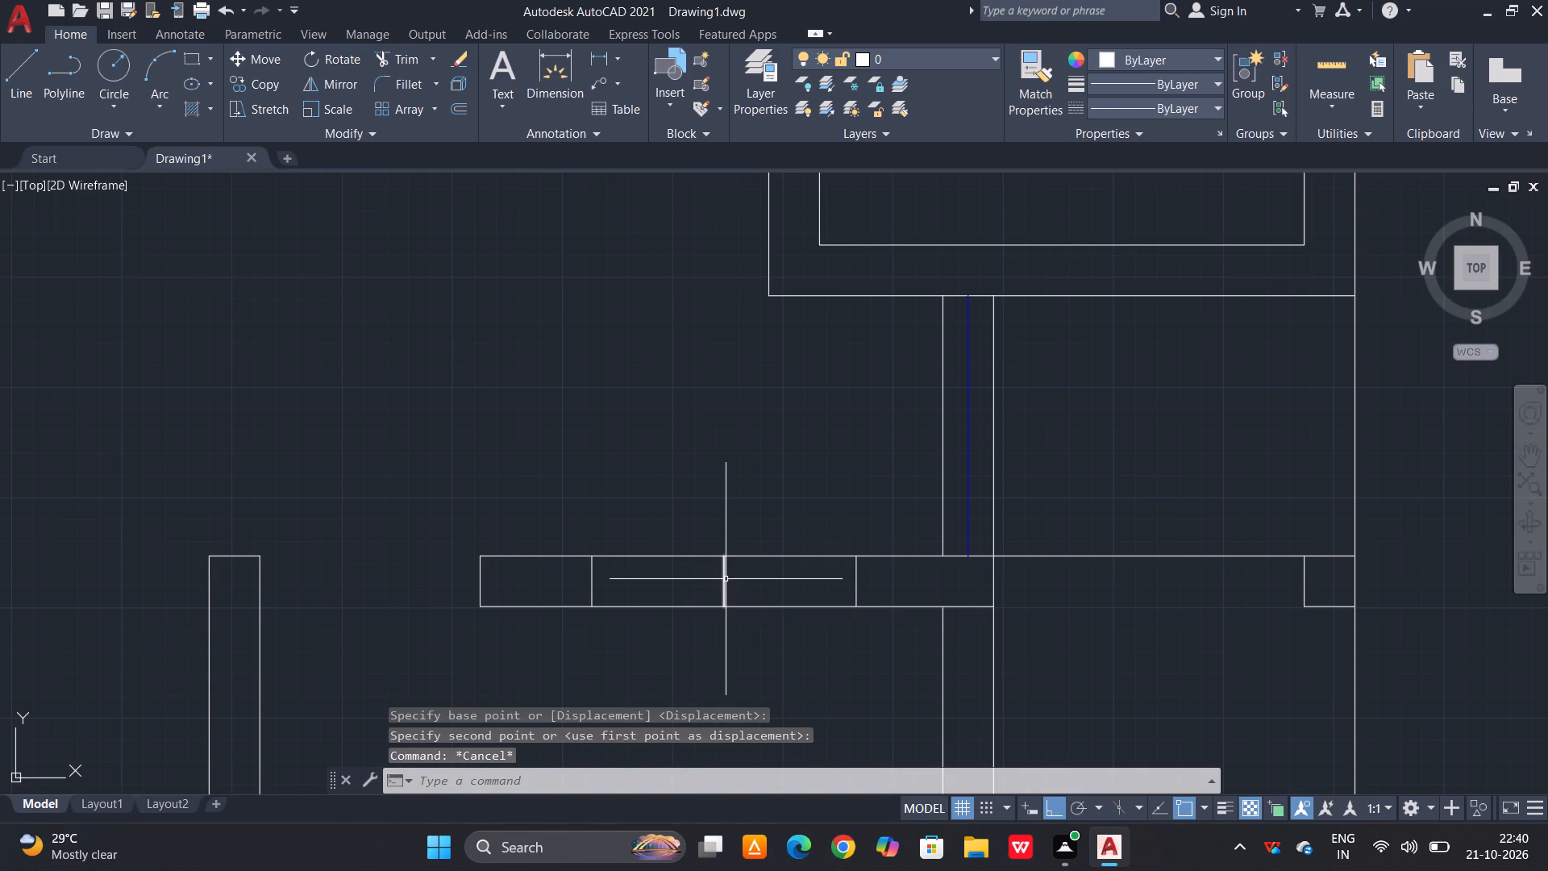
Offset the middle cross line in the horizontal wall by 20 to both sides.
text(o 20)
key(space)
click(726, 581)
click(765, 574)
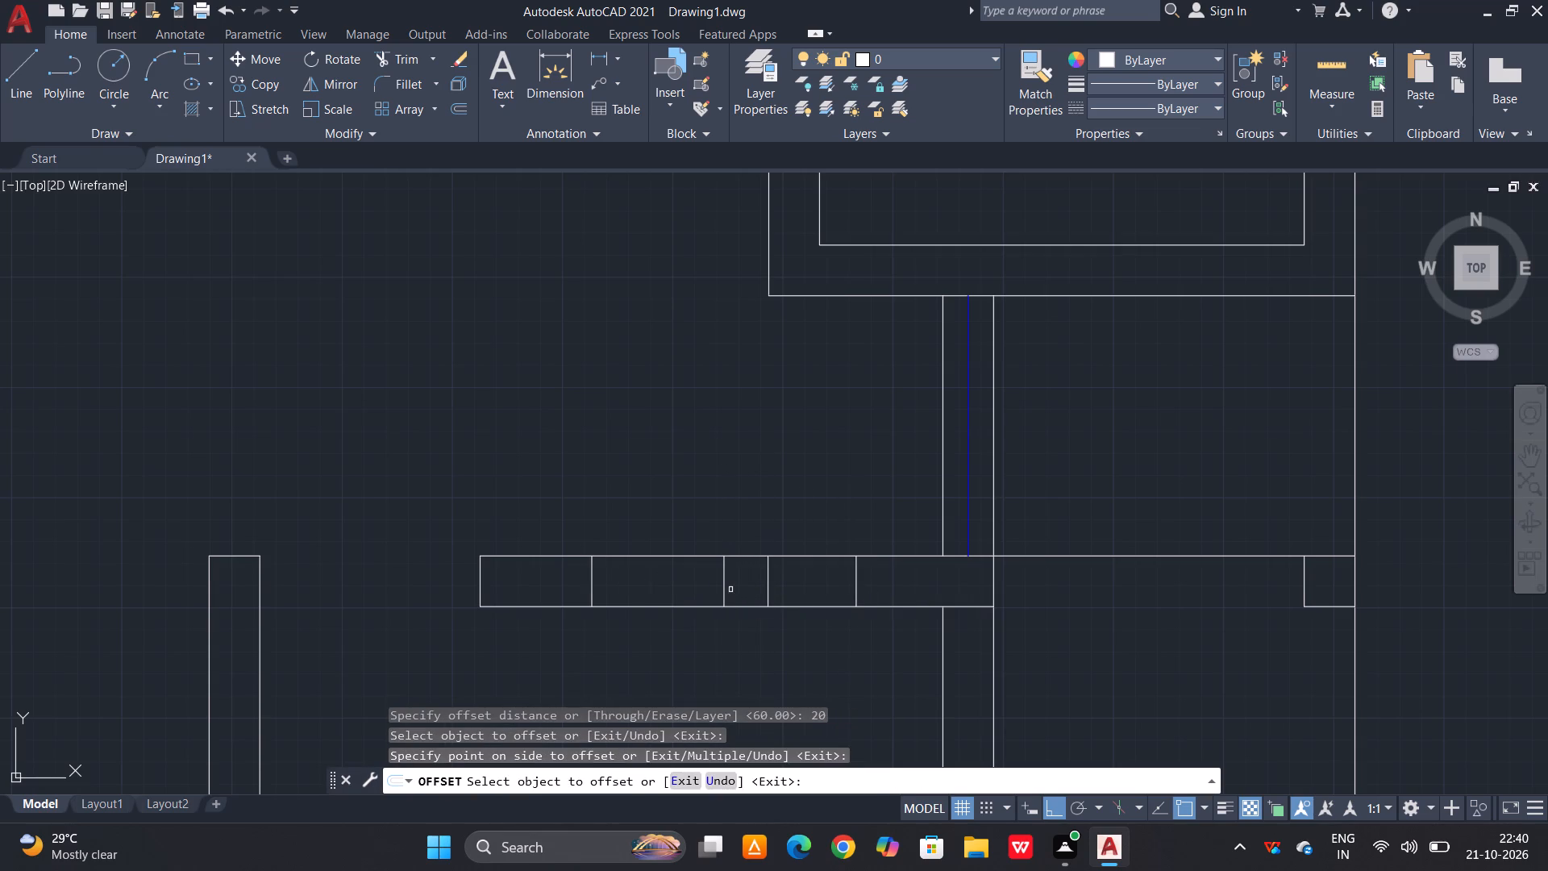
click(725, 590)
click(661, 590)
key(Escape)
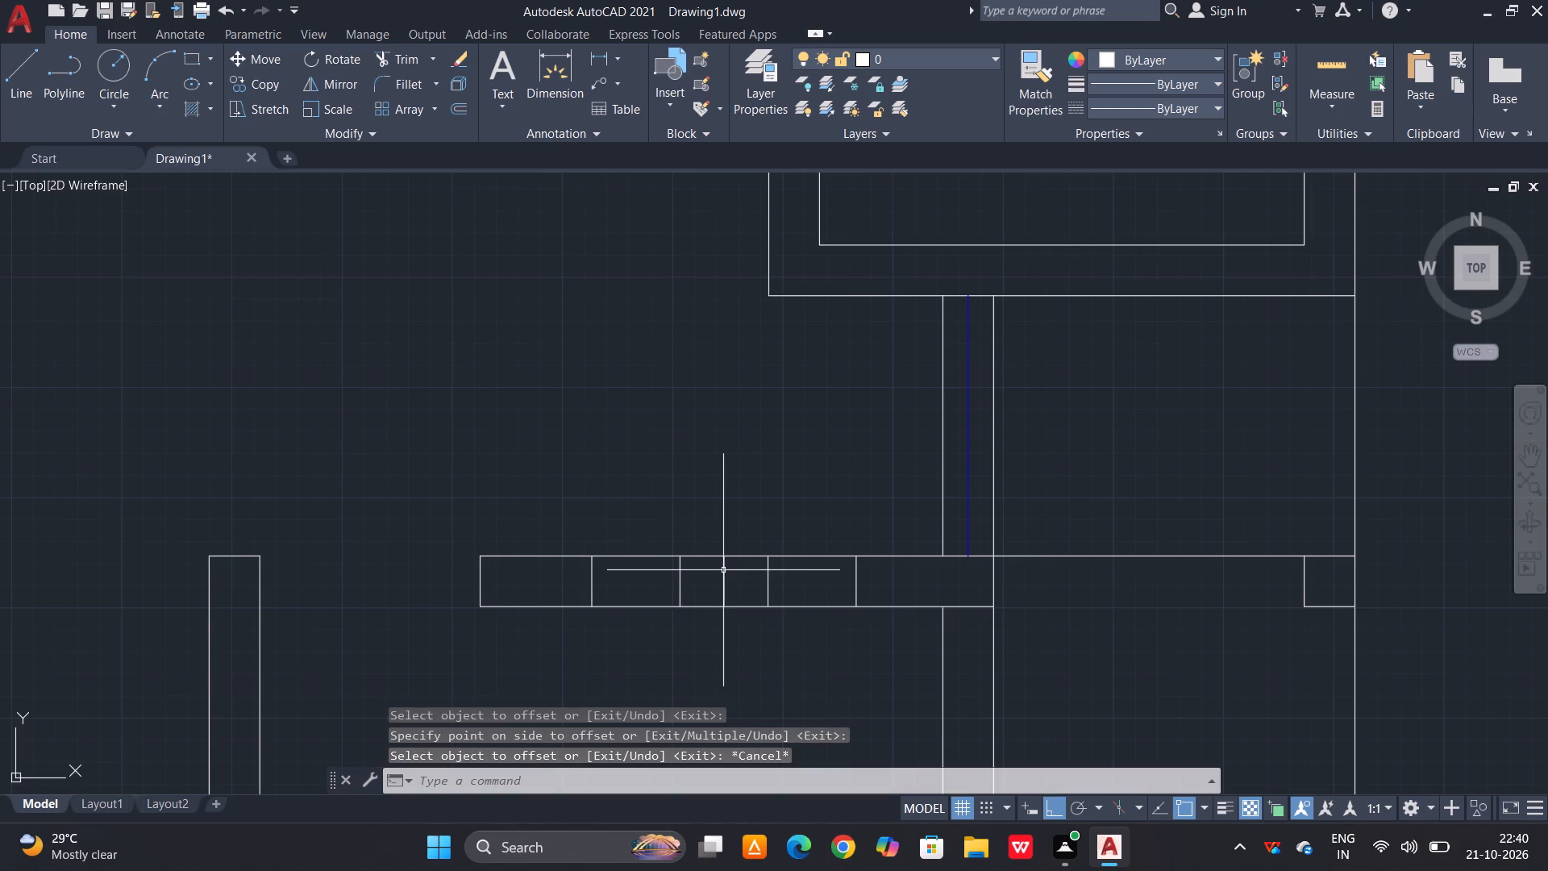
Erase the middle cross line between the two lines offset by 20.
click(725, 570)
key(Delete)
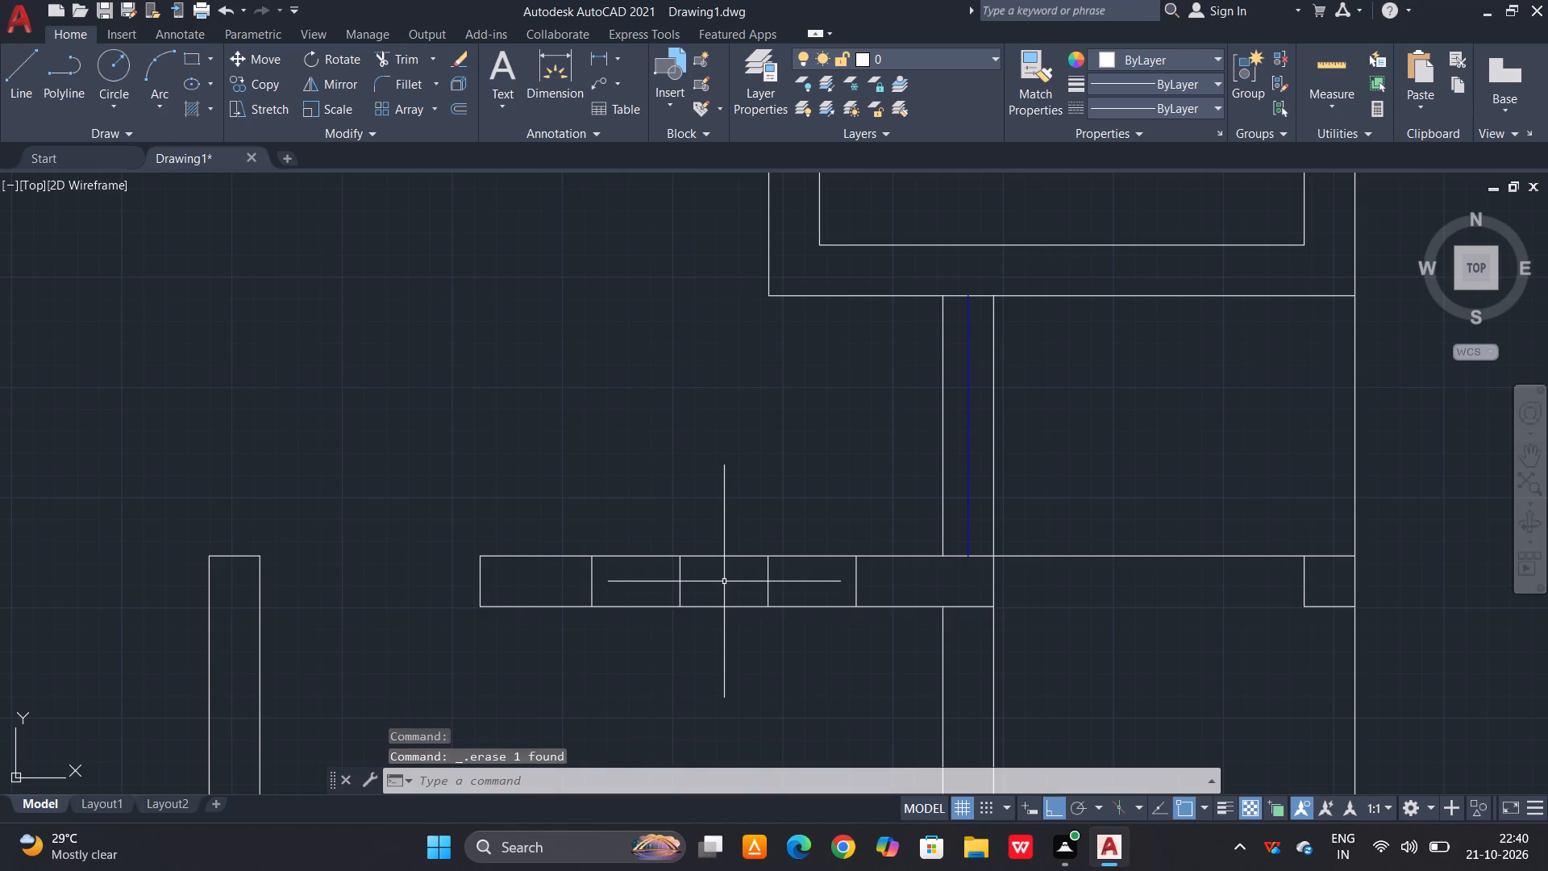
key(Escape)
Draw a horizontal centre line joining the midpoints of the two outermost cross lines.
key(l)
key(space)
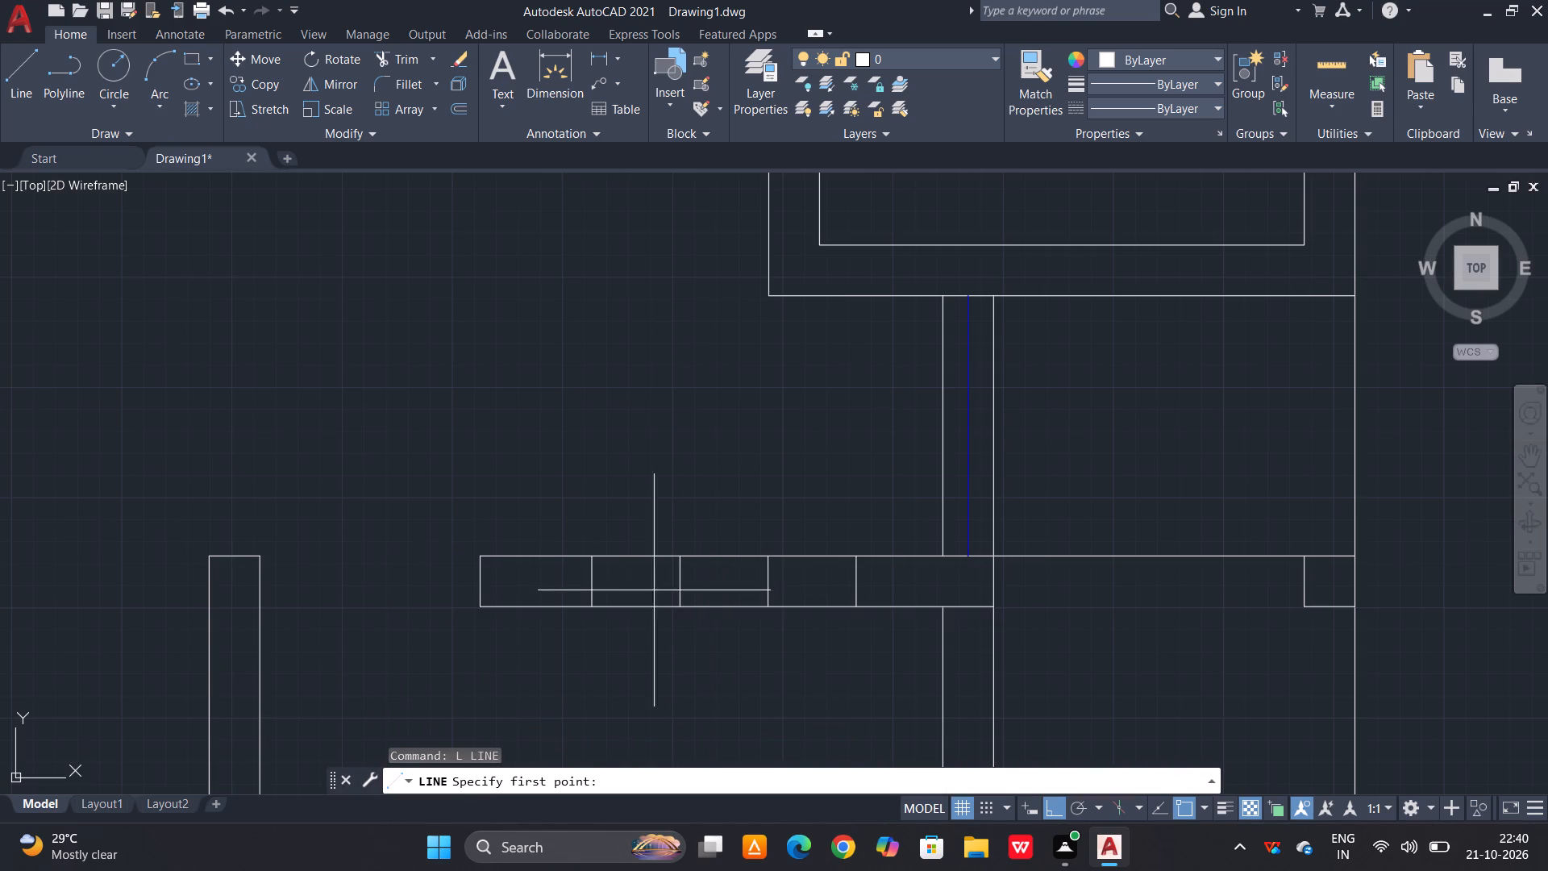
click(593, 586)
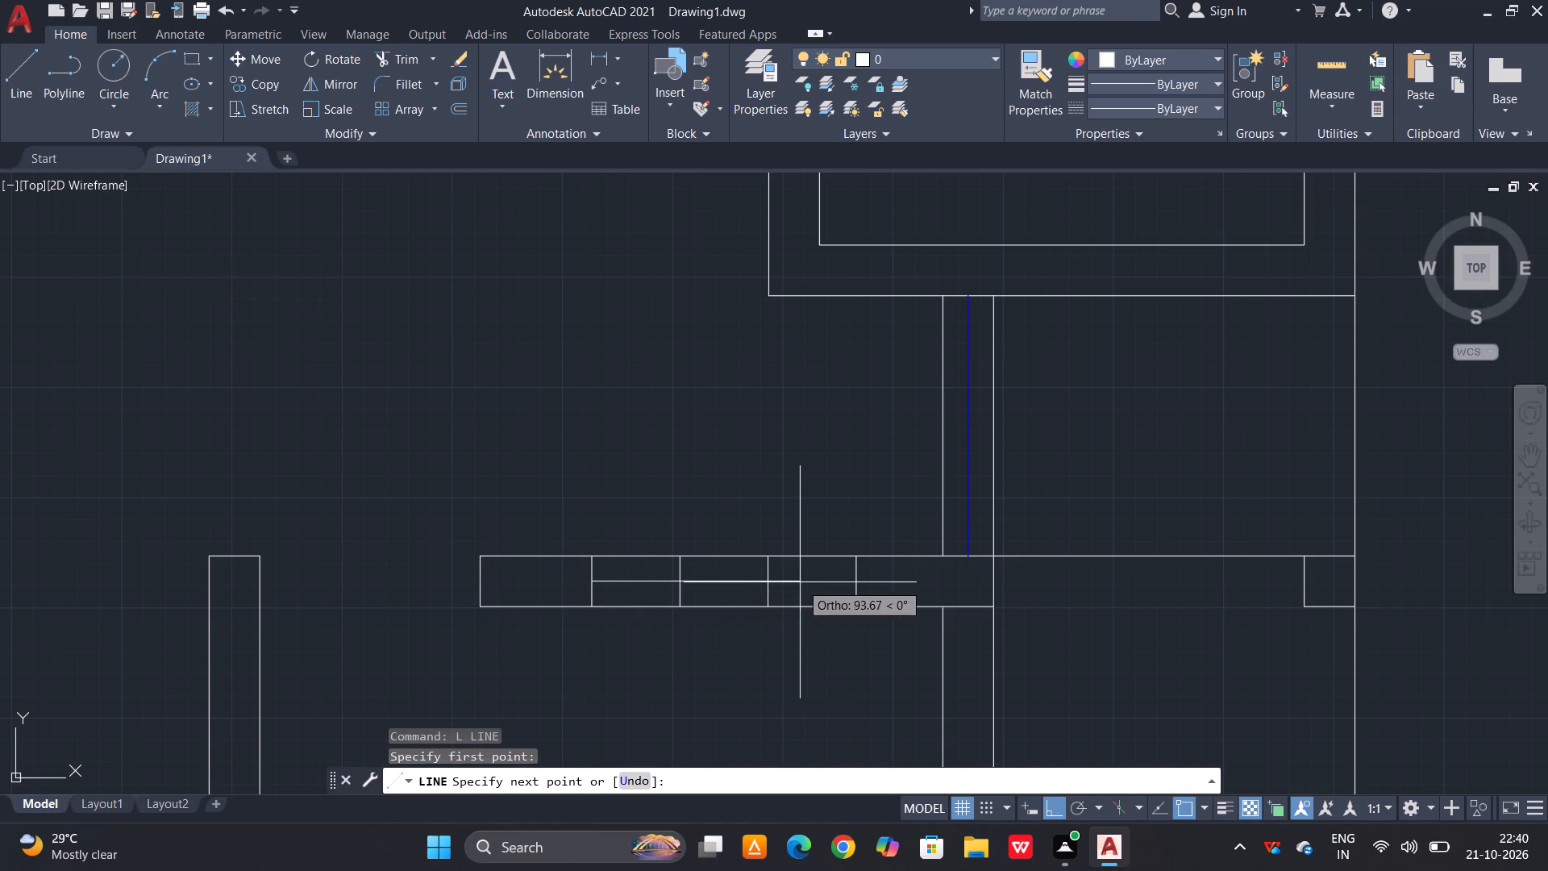
click(858, 581)
key(space)
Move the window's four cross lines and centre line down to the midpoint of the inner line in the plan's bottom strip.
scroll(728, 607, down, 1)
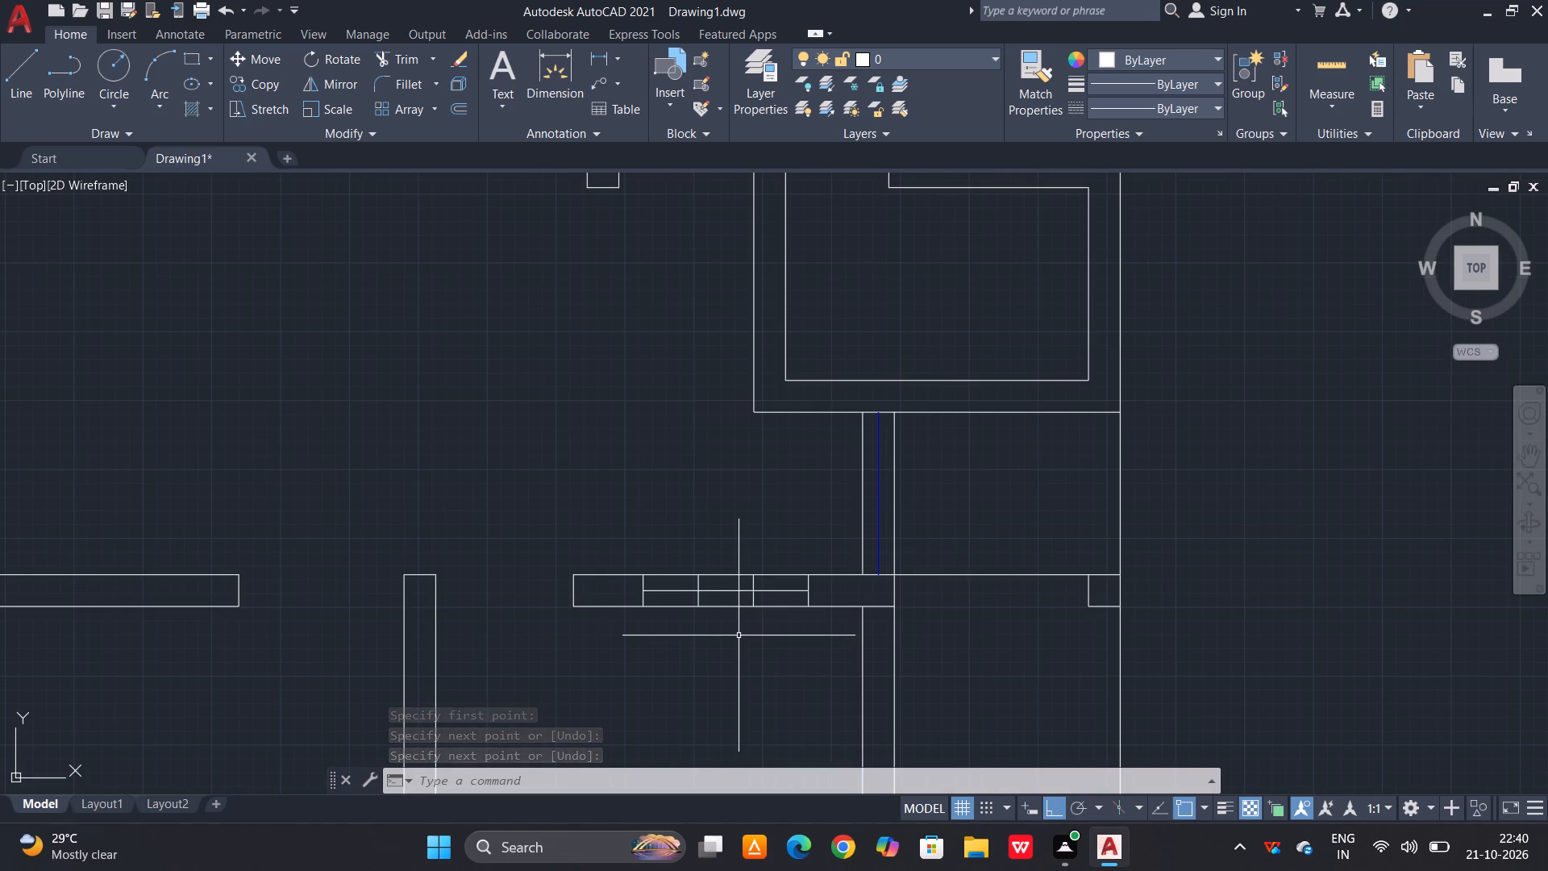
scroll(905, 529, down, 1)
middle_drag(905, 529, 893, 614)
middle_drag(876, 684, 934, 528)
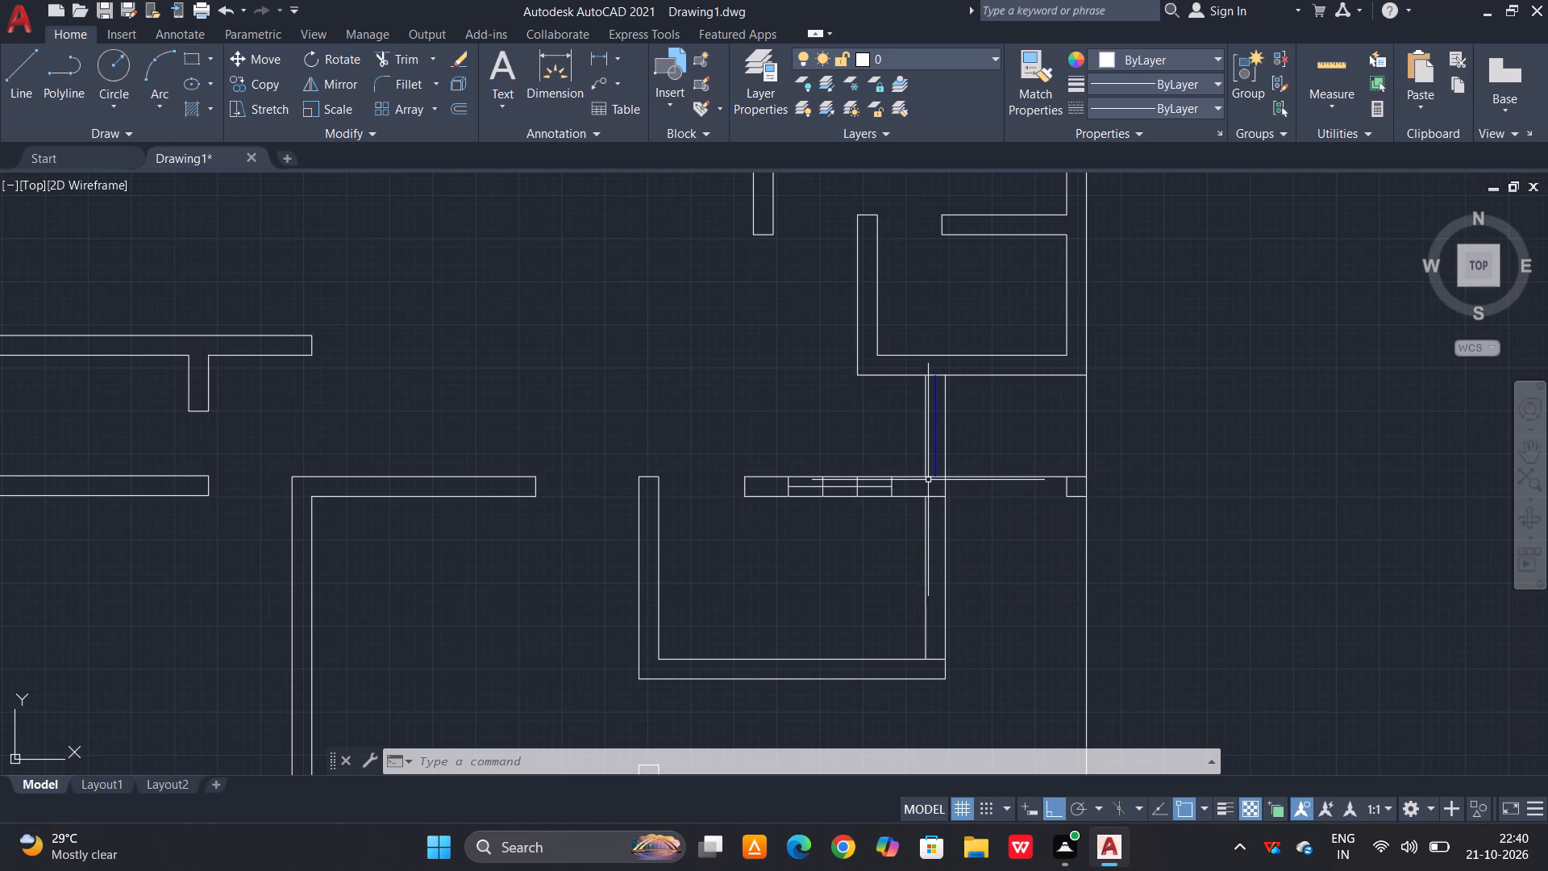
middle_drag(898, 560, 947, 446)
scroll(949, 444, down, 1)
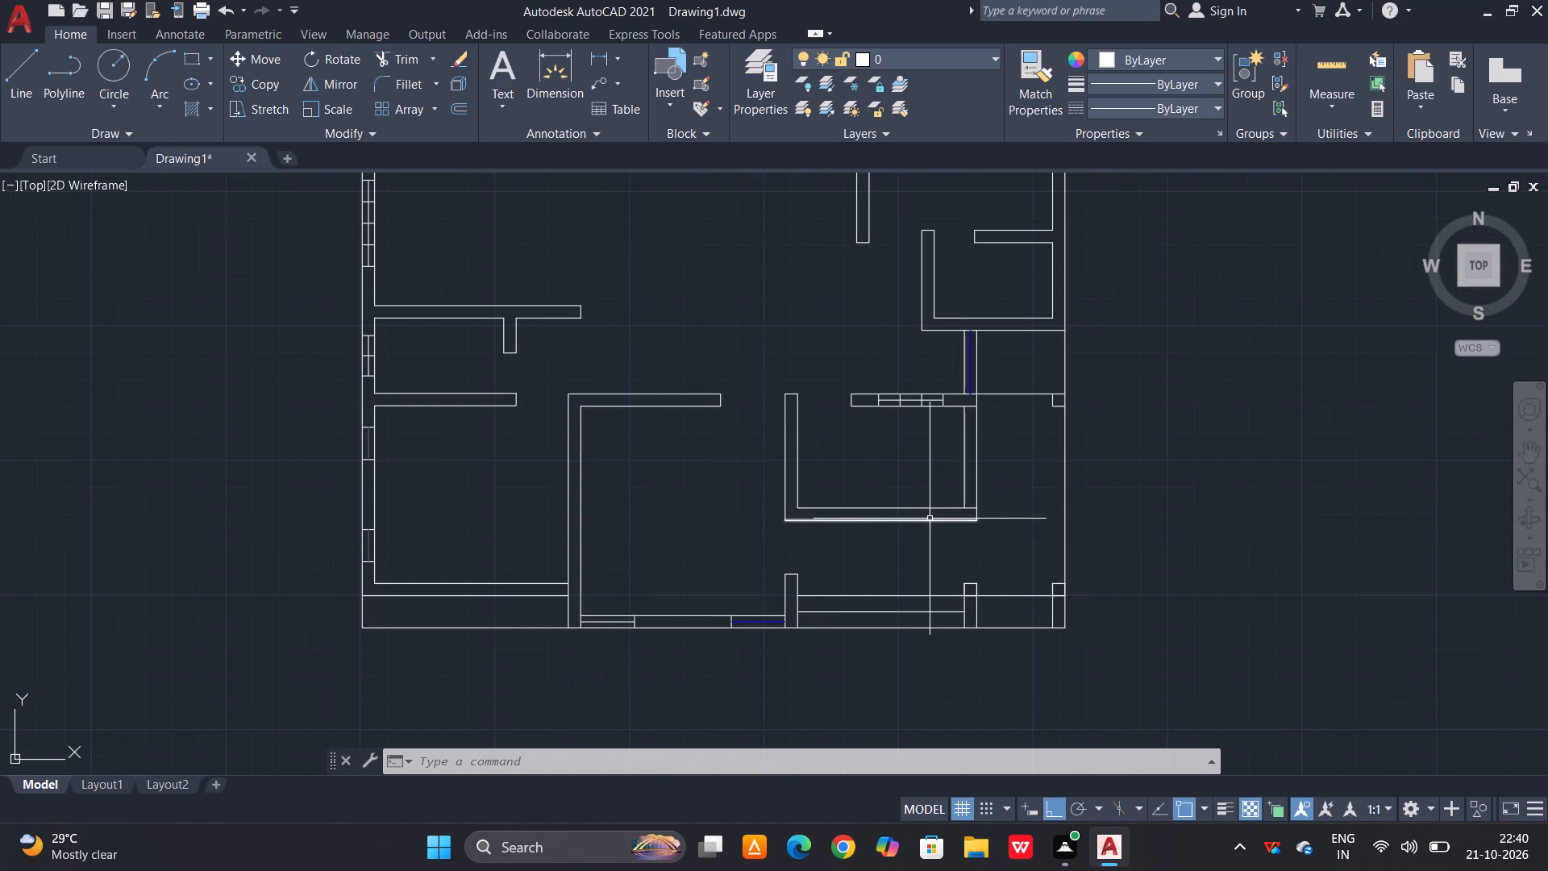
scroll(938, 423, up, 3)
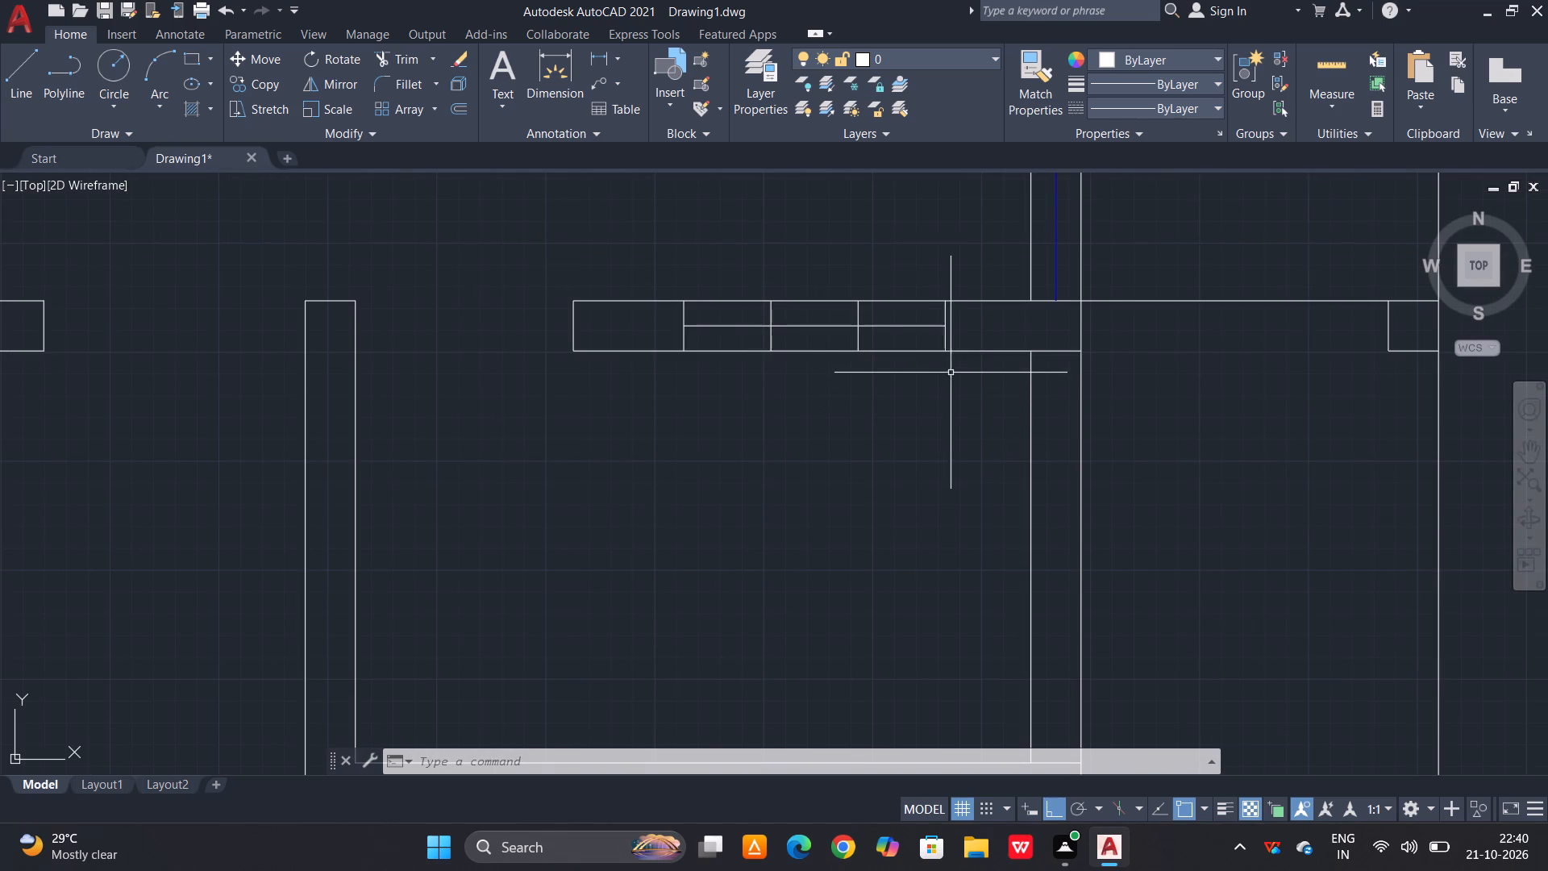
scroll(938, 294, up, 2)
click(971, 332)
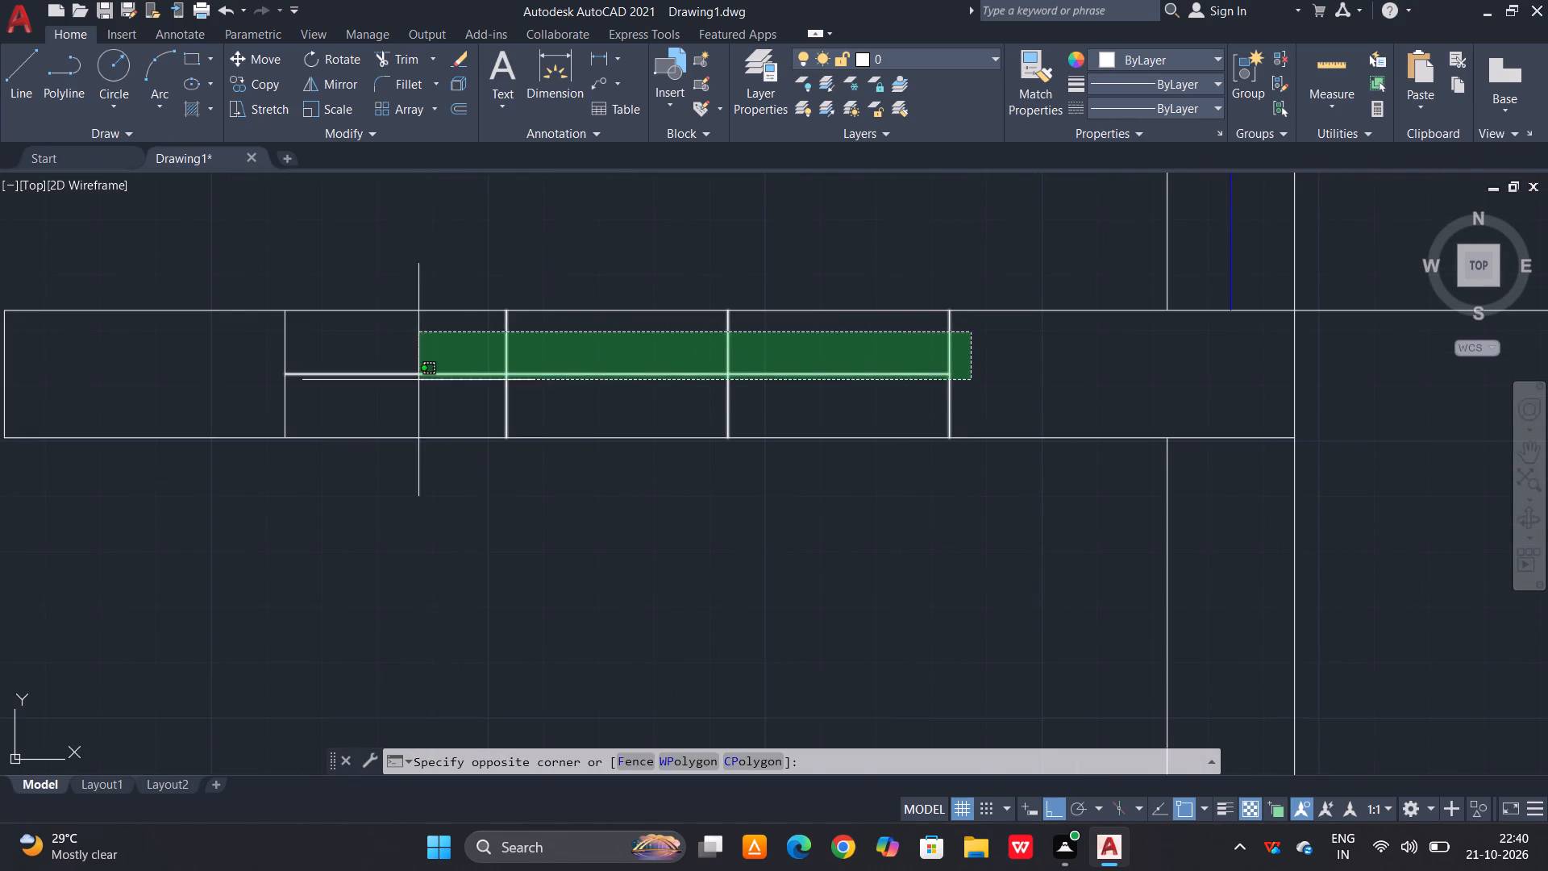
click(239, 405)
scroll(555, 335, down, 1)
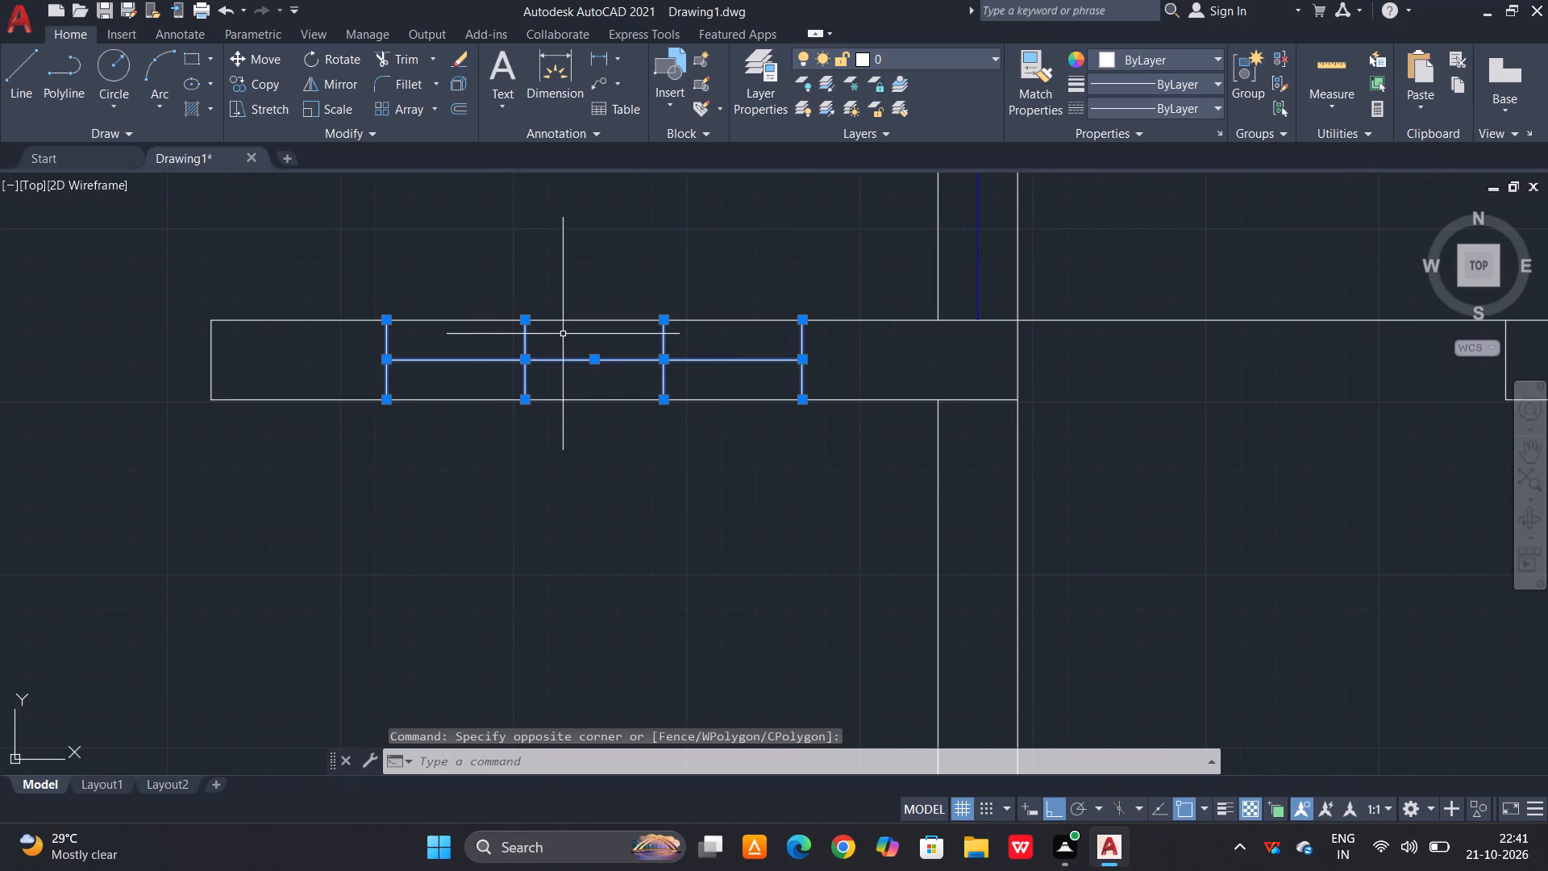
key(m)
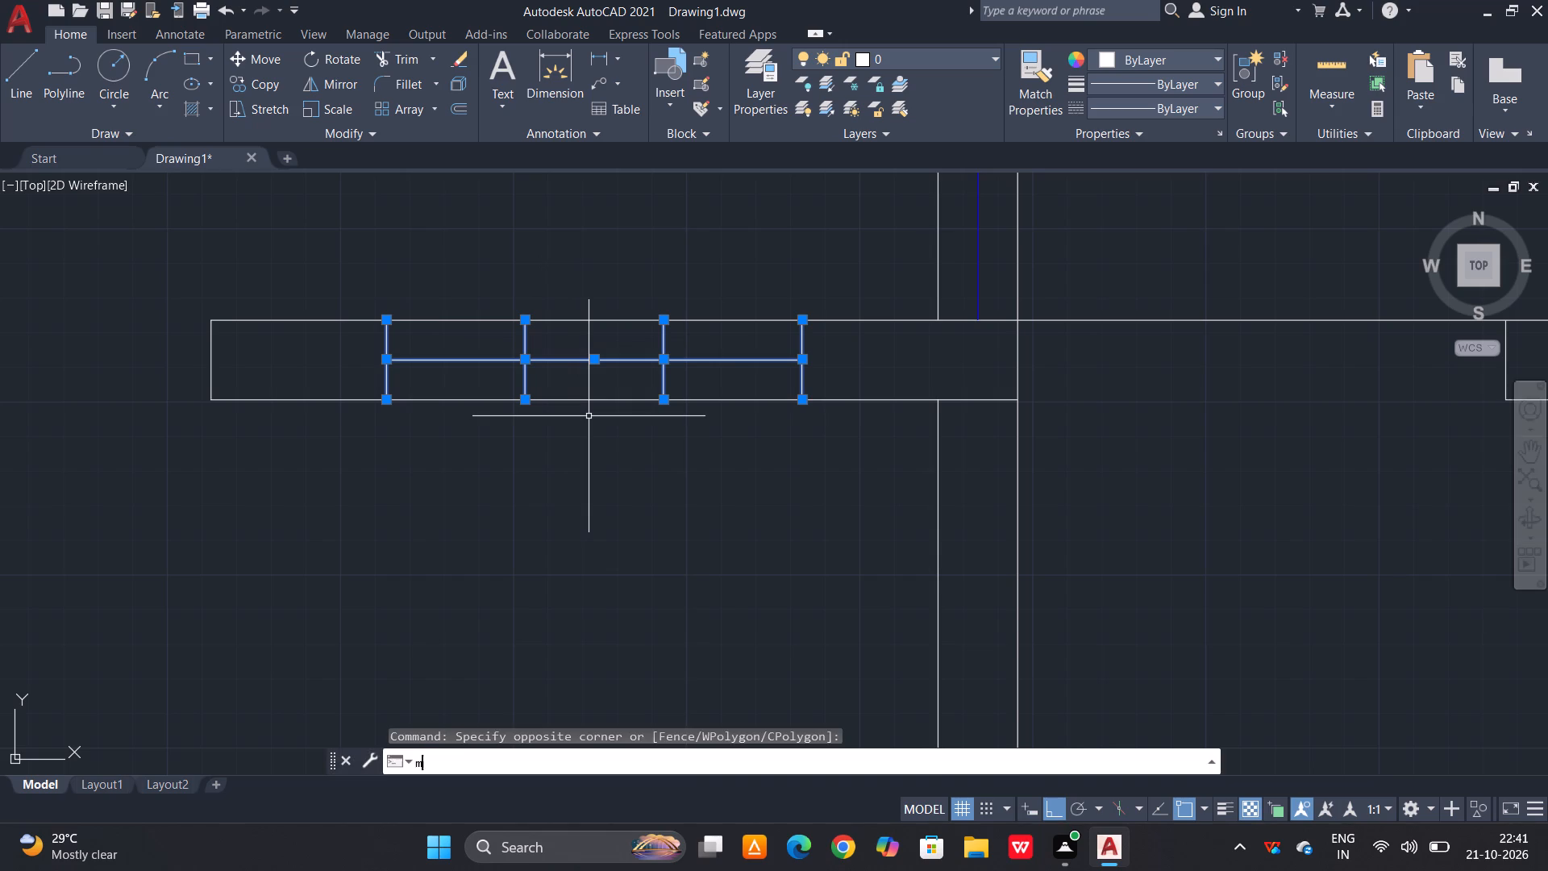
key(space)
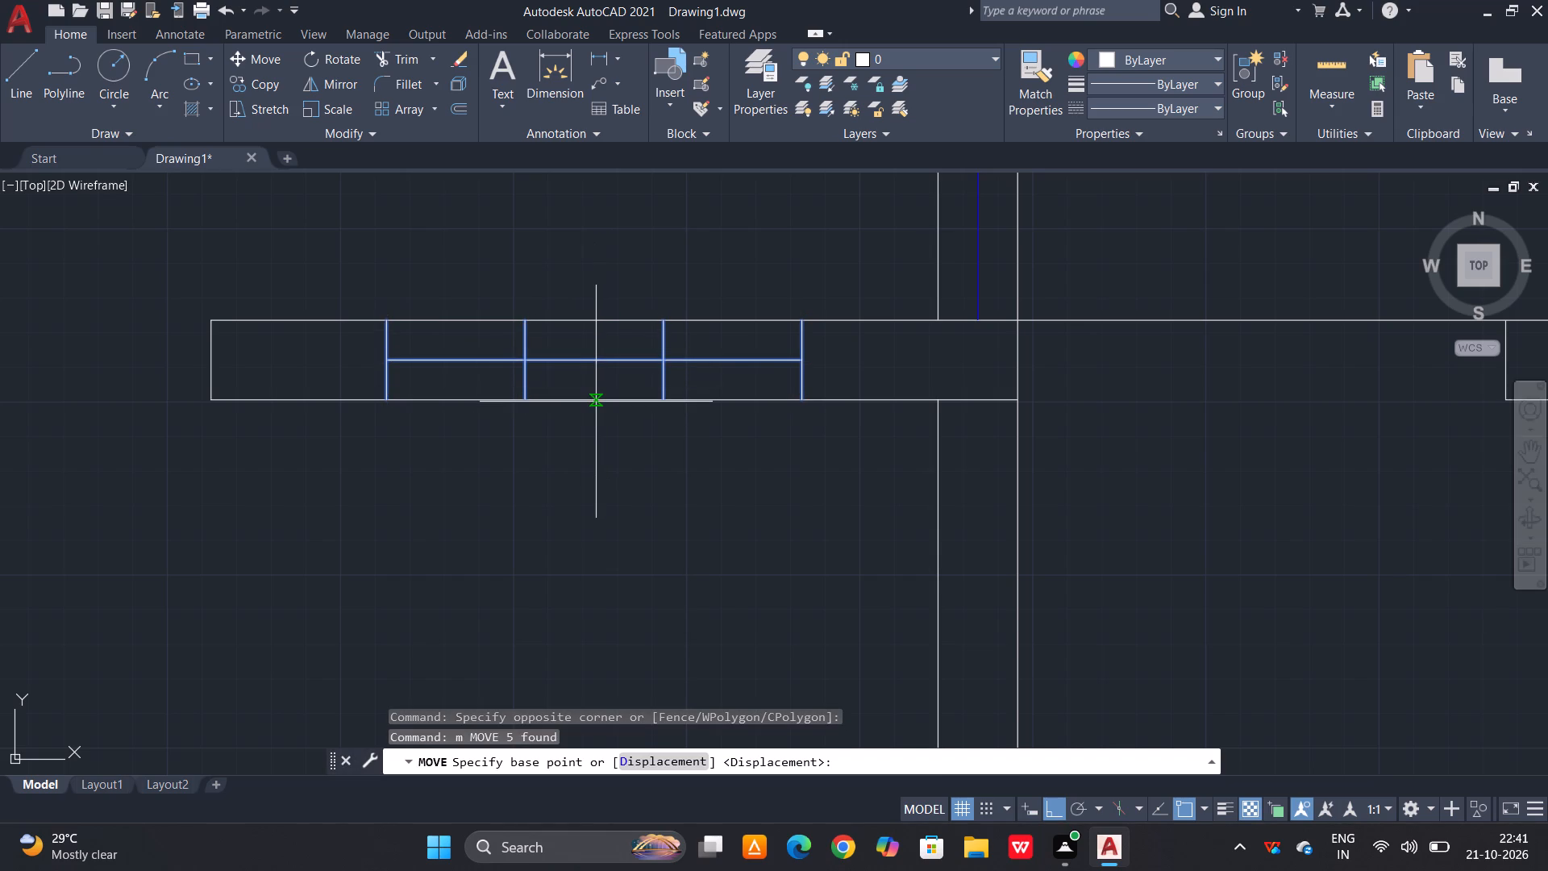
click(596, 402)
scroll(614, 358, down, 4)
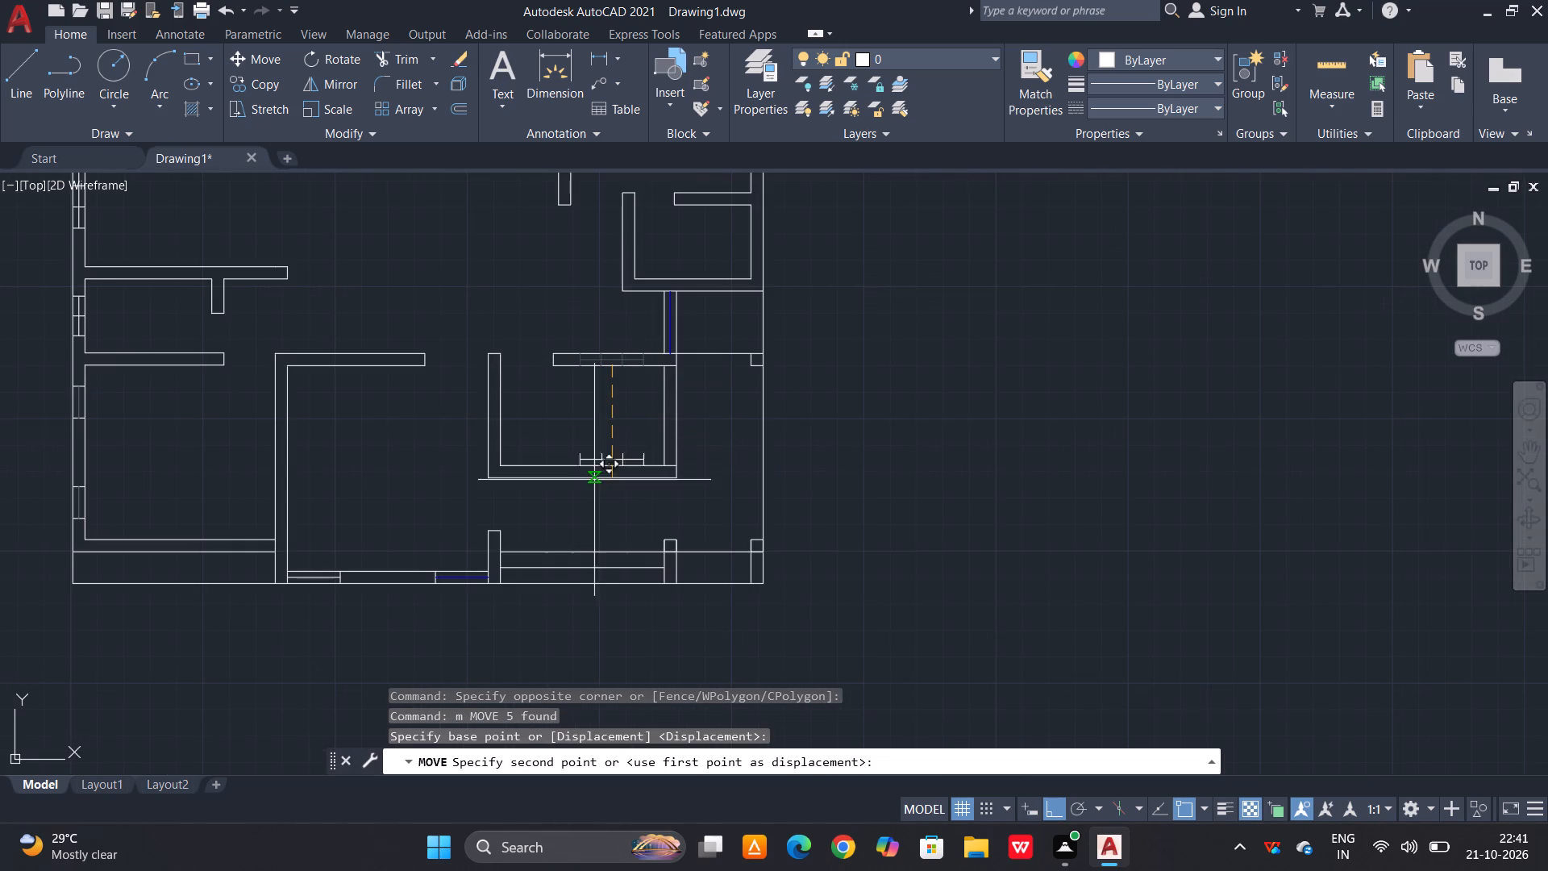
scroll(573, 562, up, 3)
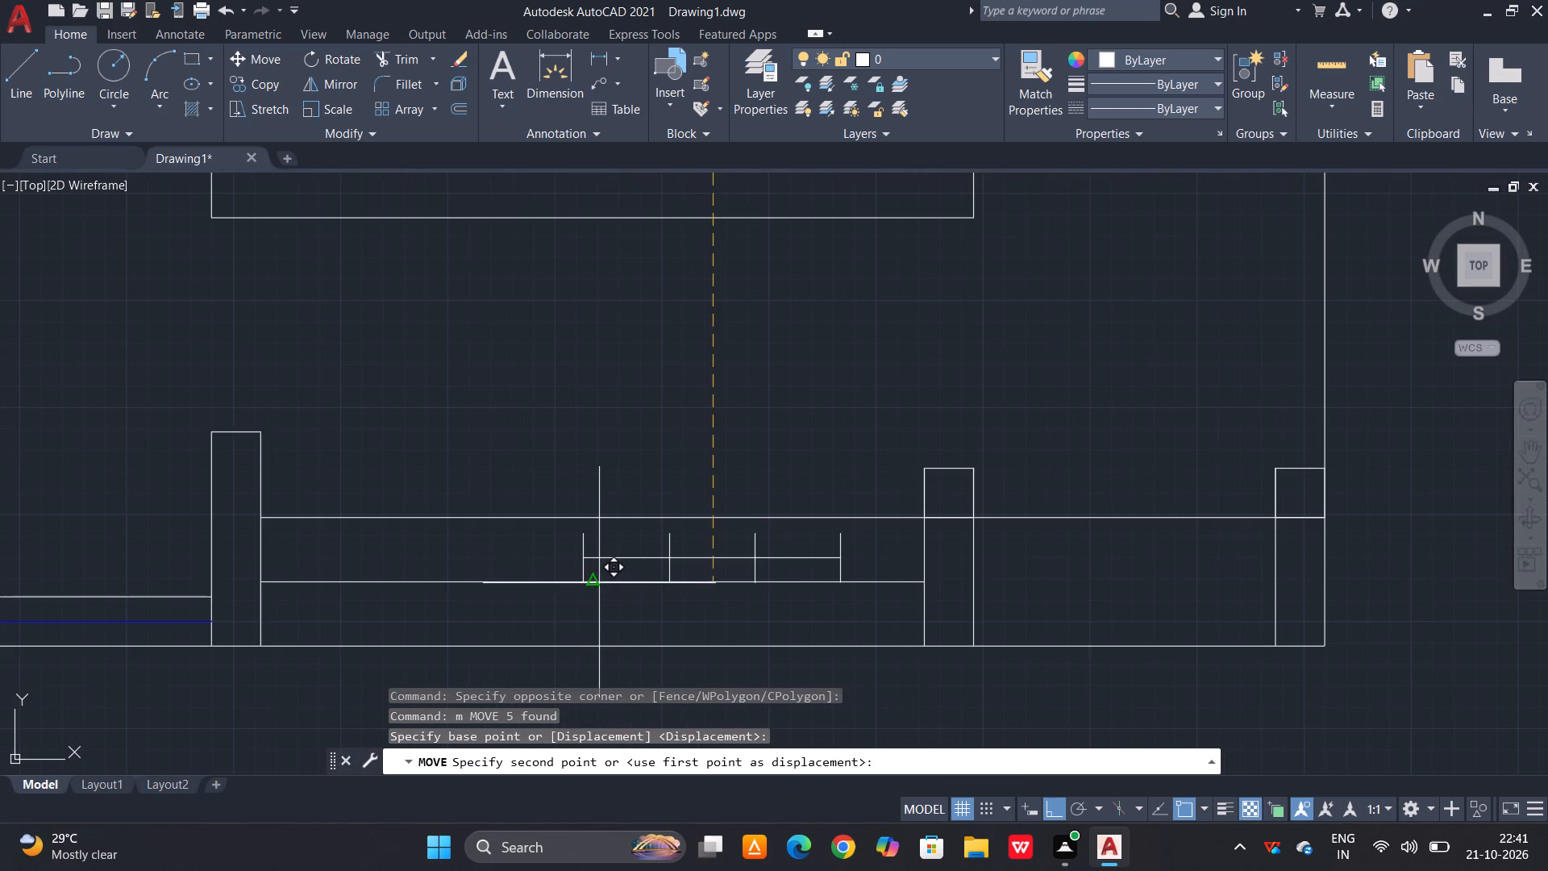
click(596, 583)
Move the five window lines up into the small room's bottom wall, placing them at the midpoint of the wall's outer line.
scroll(787, 545, down, 2)
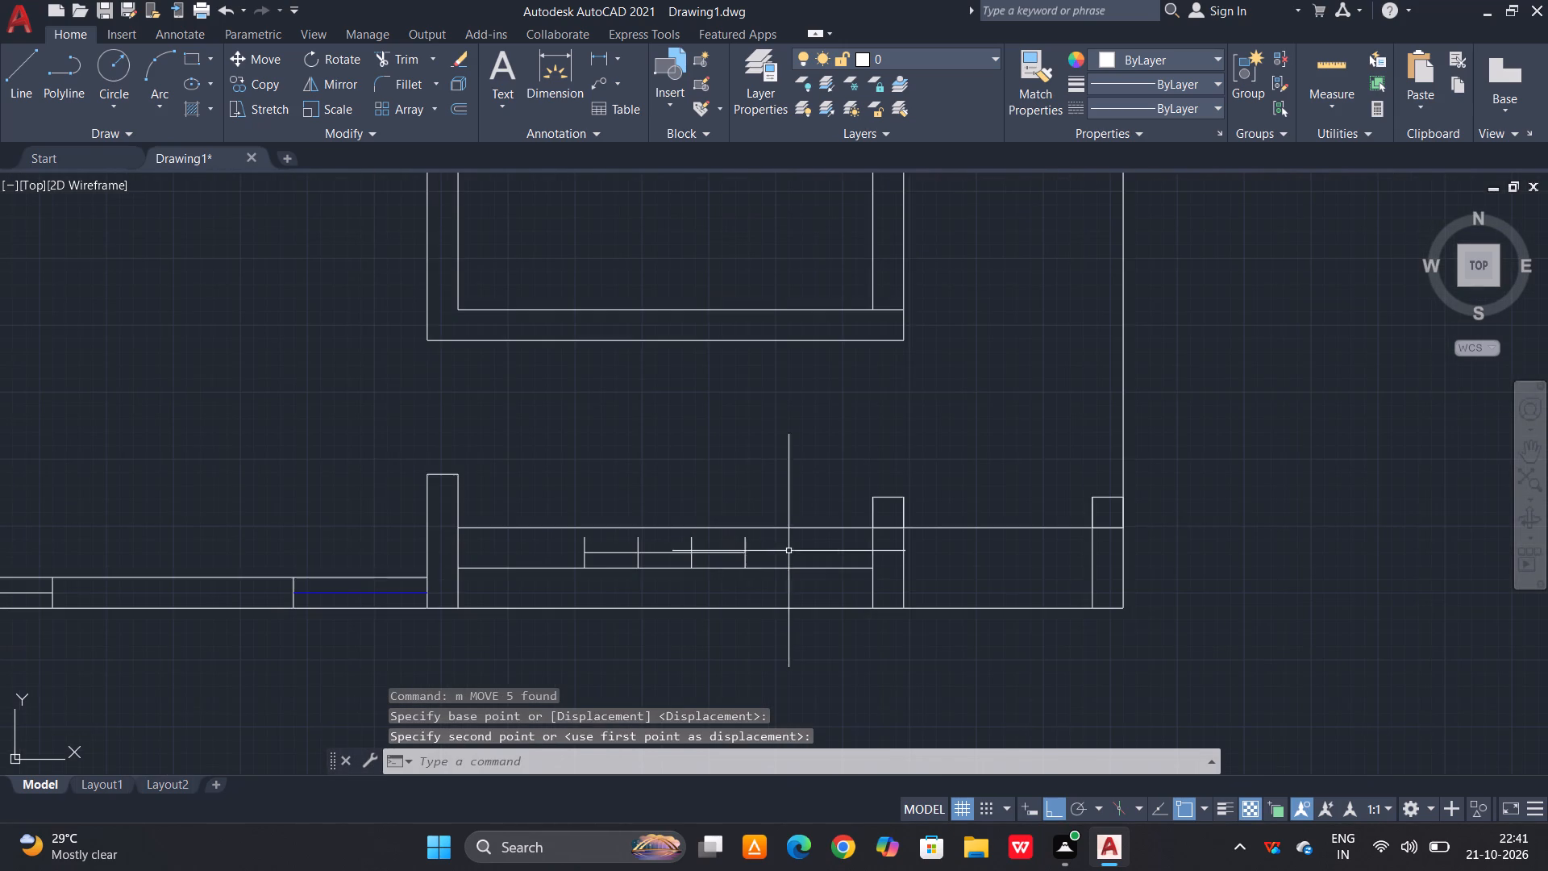
scroll(789, 551, down, 1)
scroll(763, 544, up, 4)
click(780, 557)
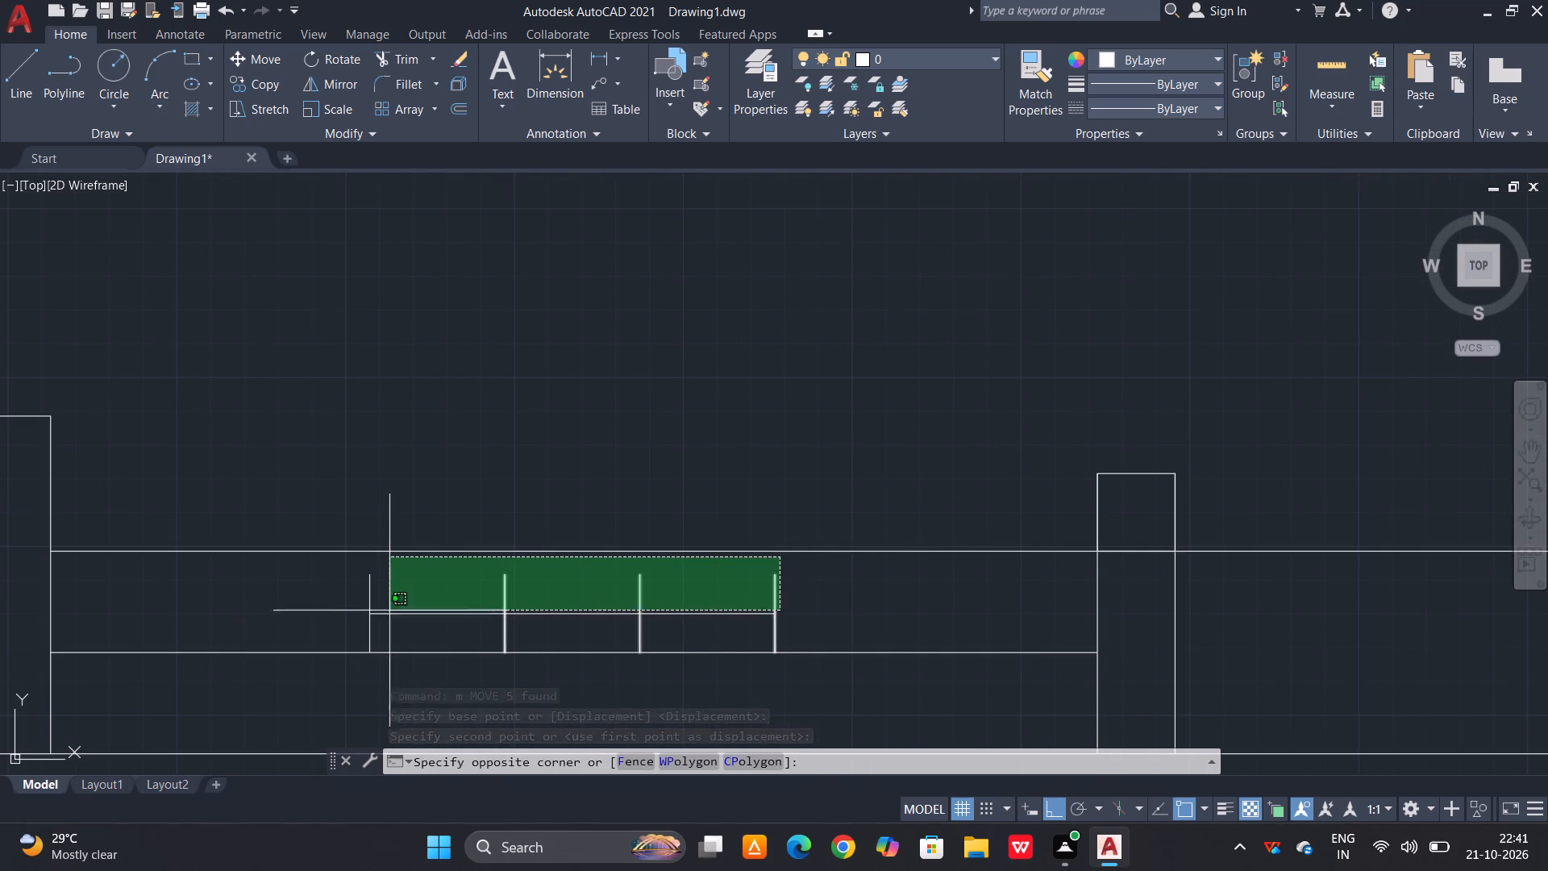
click(371, 611)
scroll(474, 618, up, 1)
click(485, 572)
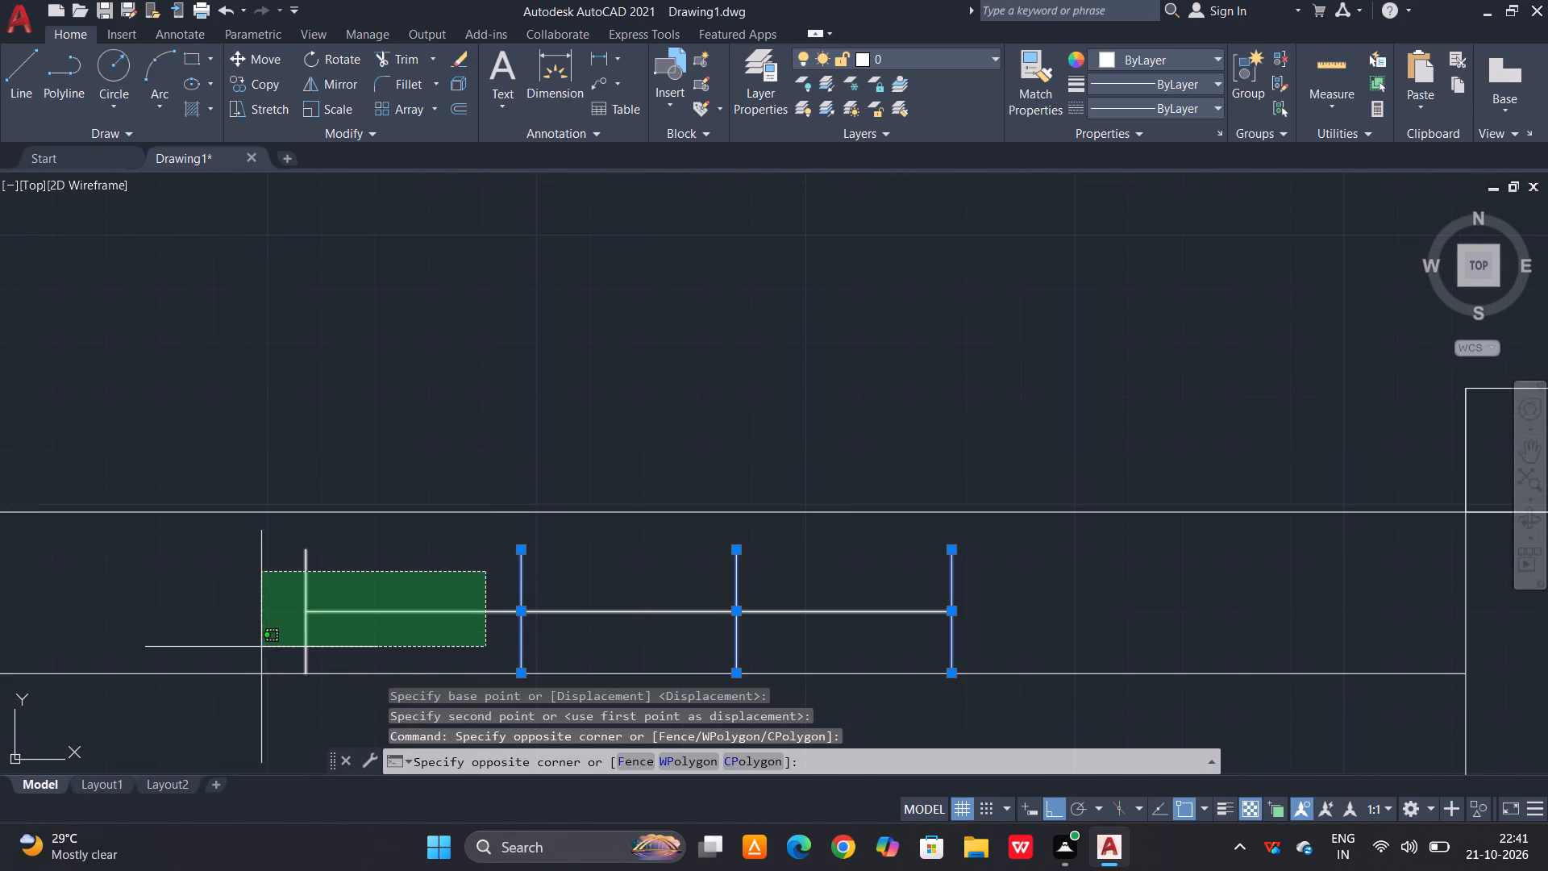
click(264, 627)
scroll(607, 518, down, 2)
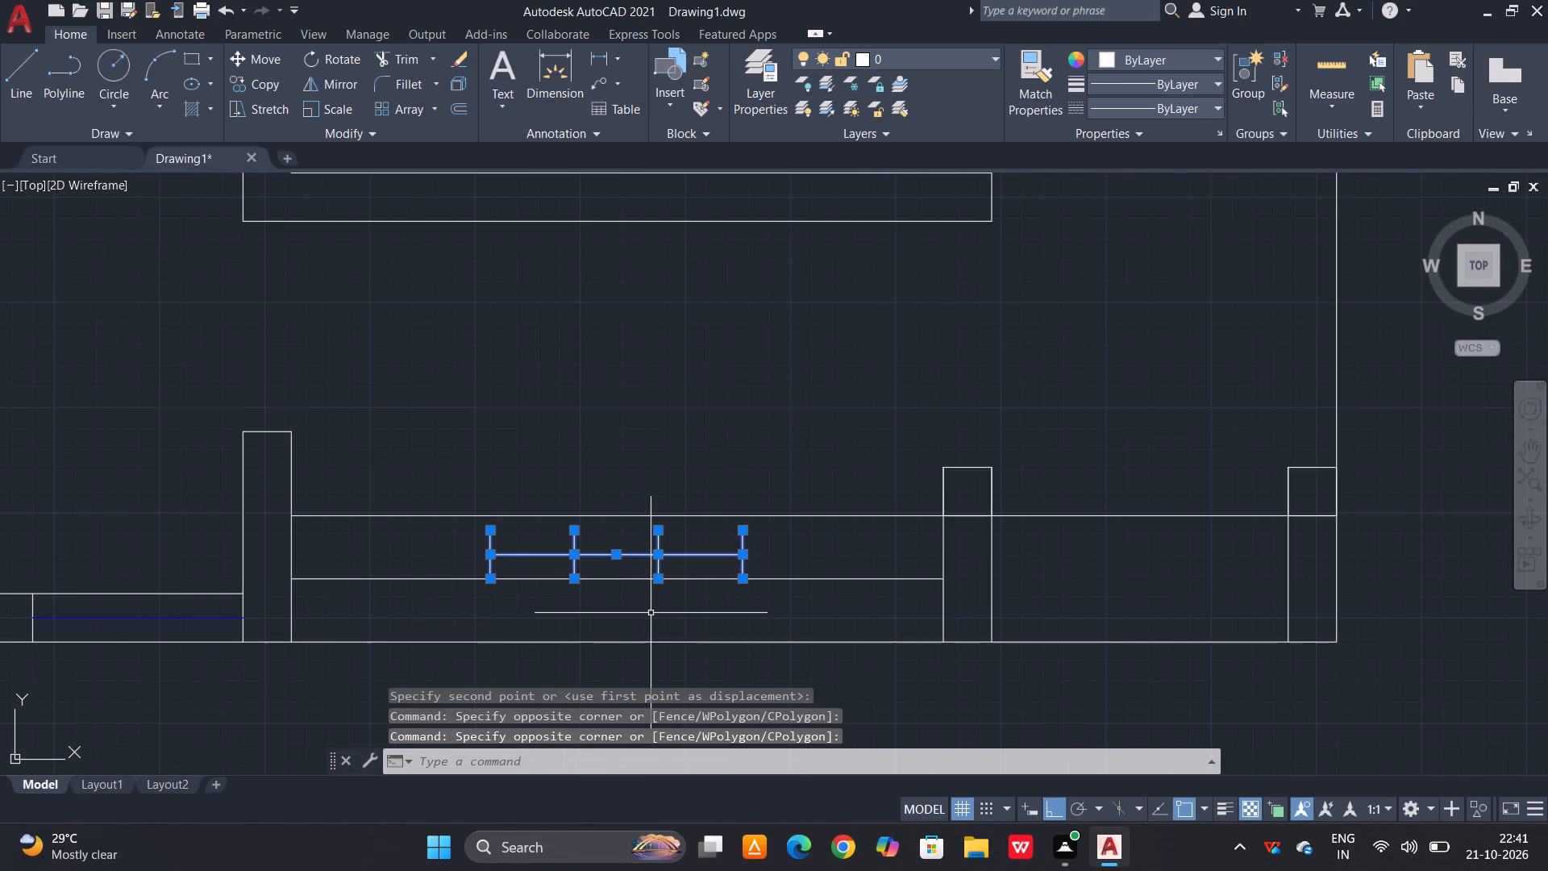
key(m)
key(space)
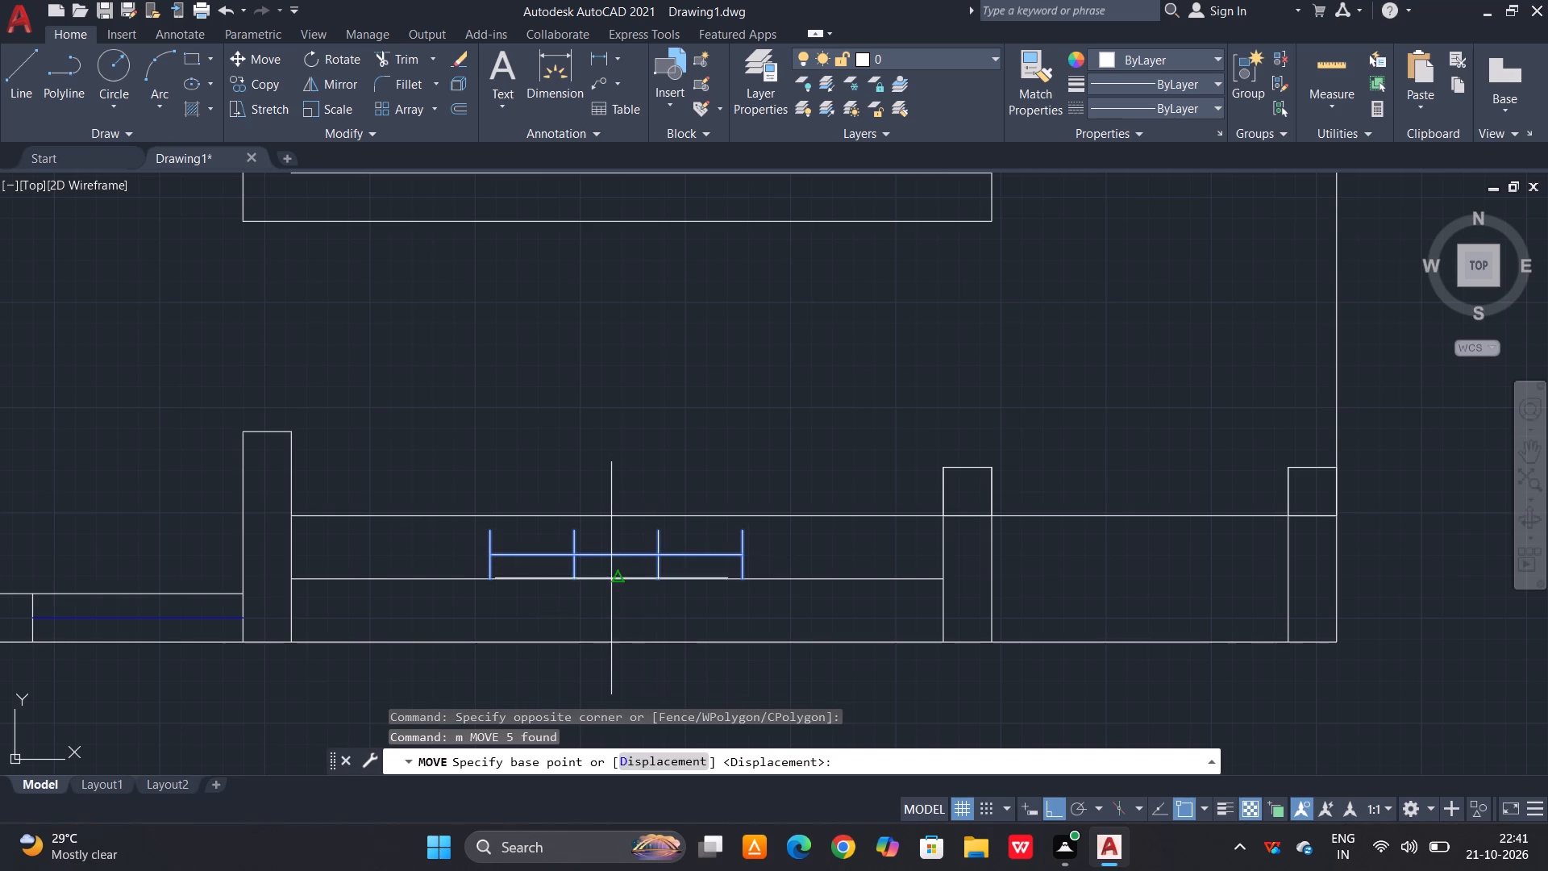
click(612, 579)
scroll(612, 579, down, 2)
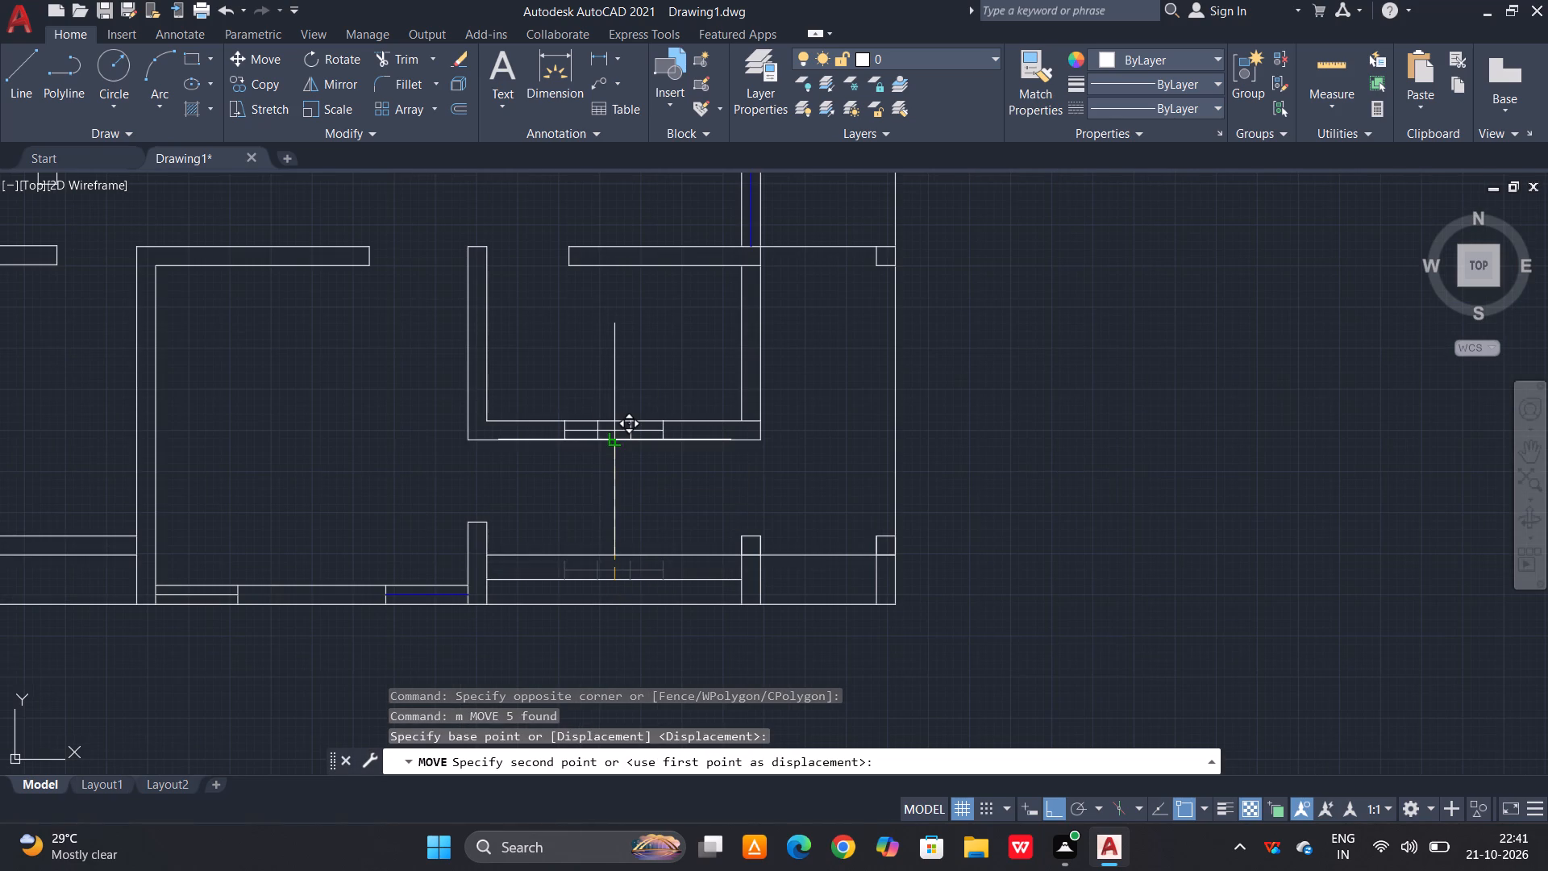
scroll(618, 436, up, 3)
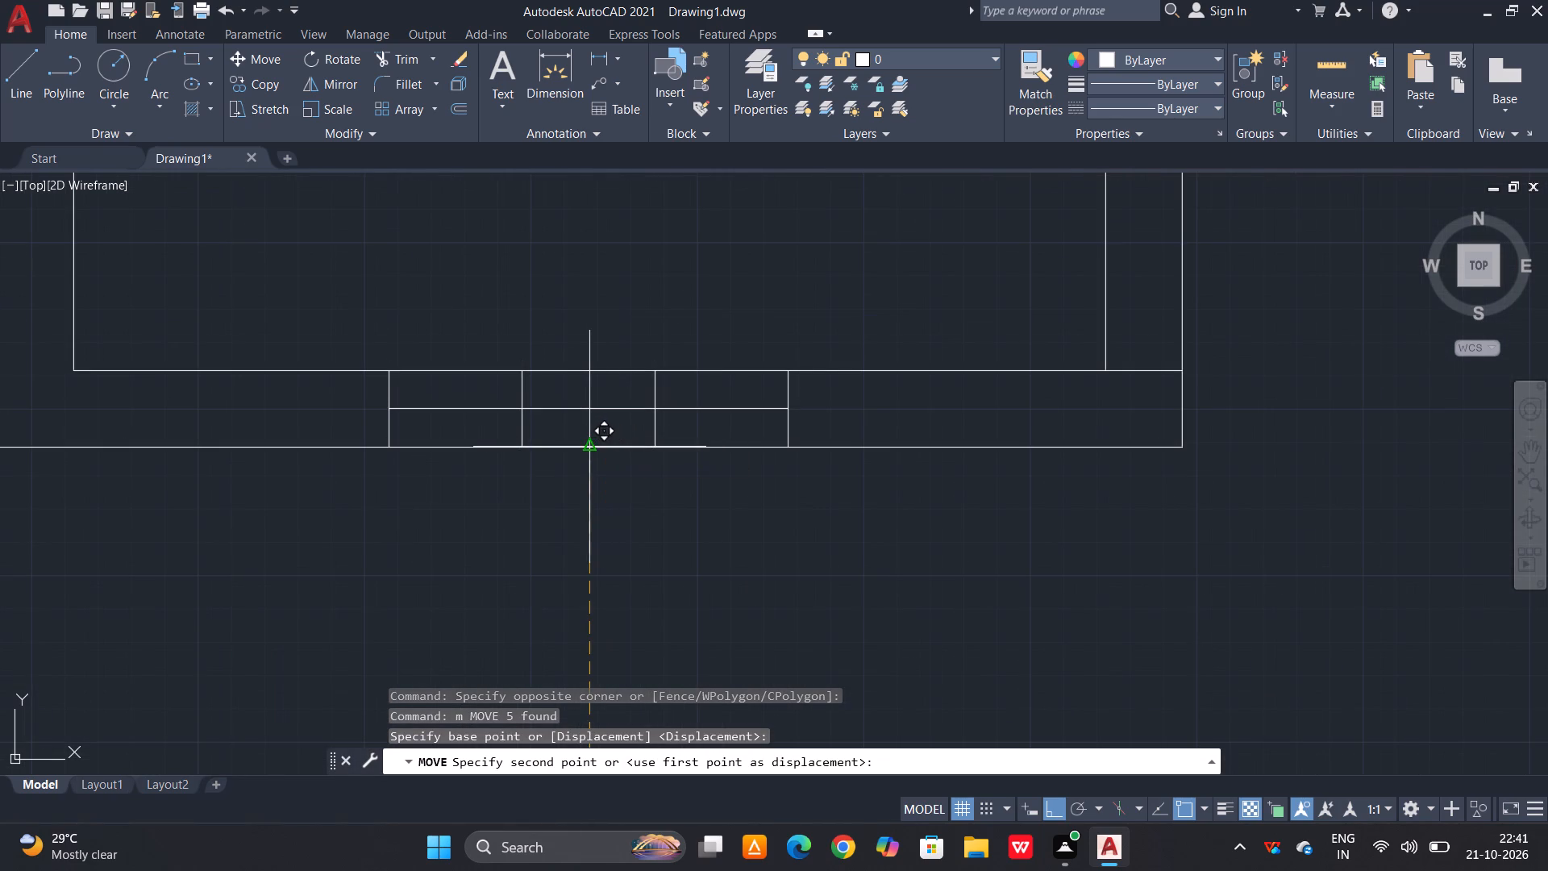
click(593, 448)
scroll(658, 561, down, 3)
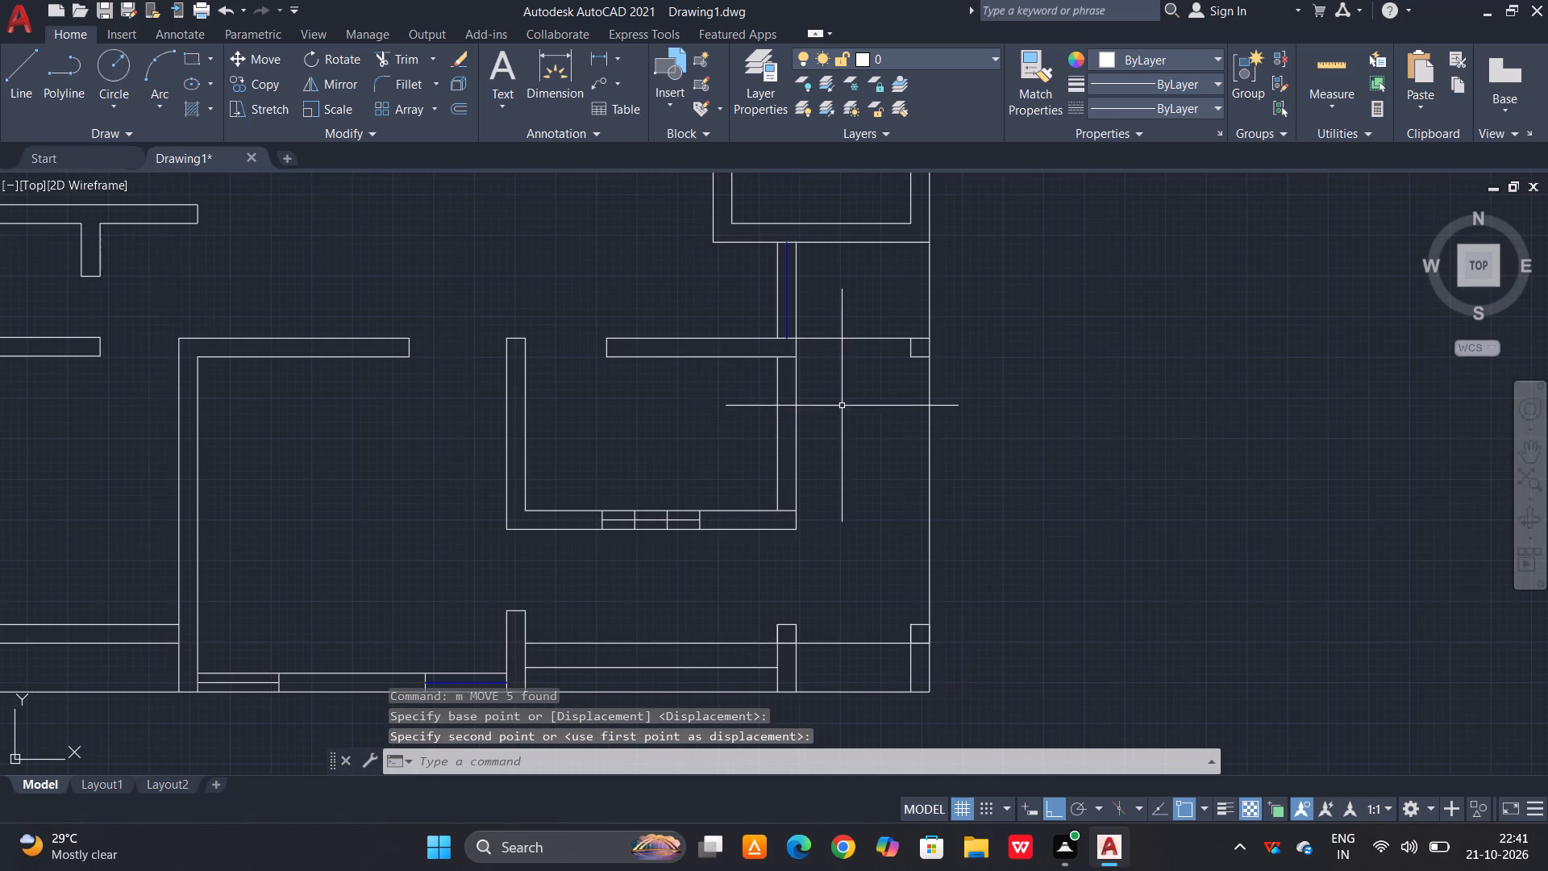
scroll(788, 372, up, 1)
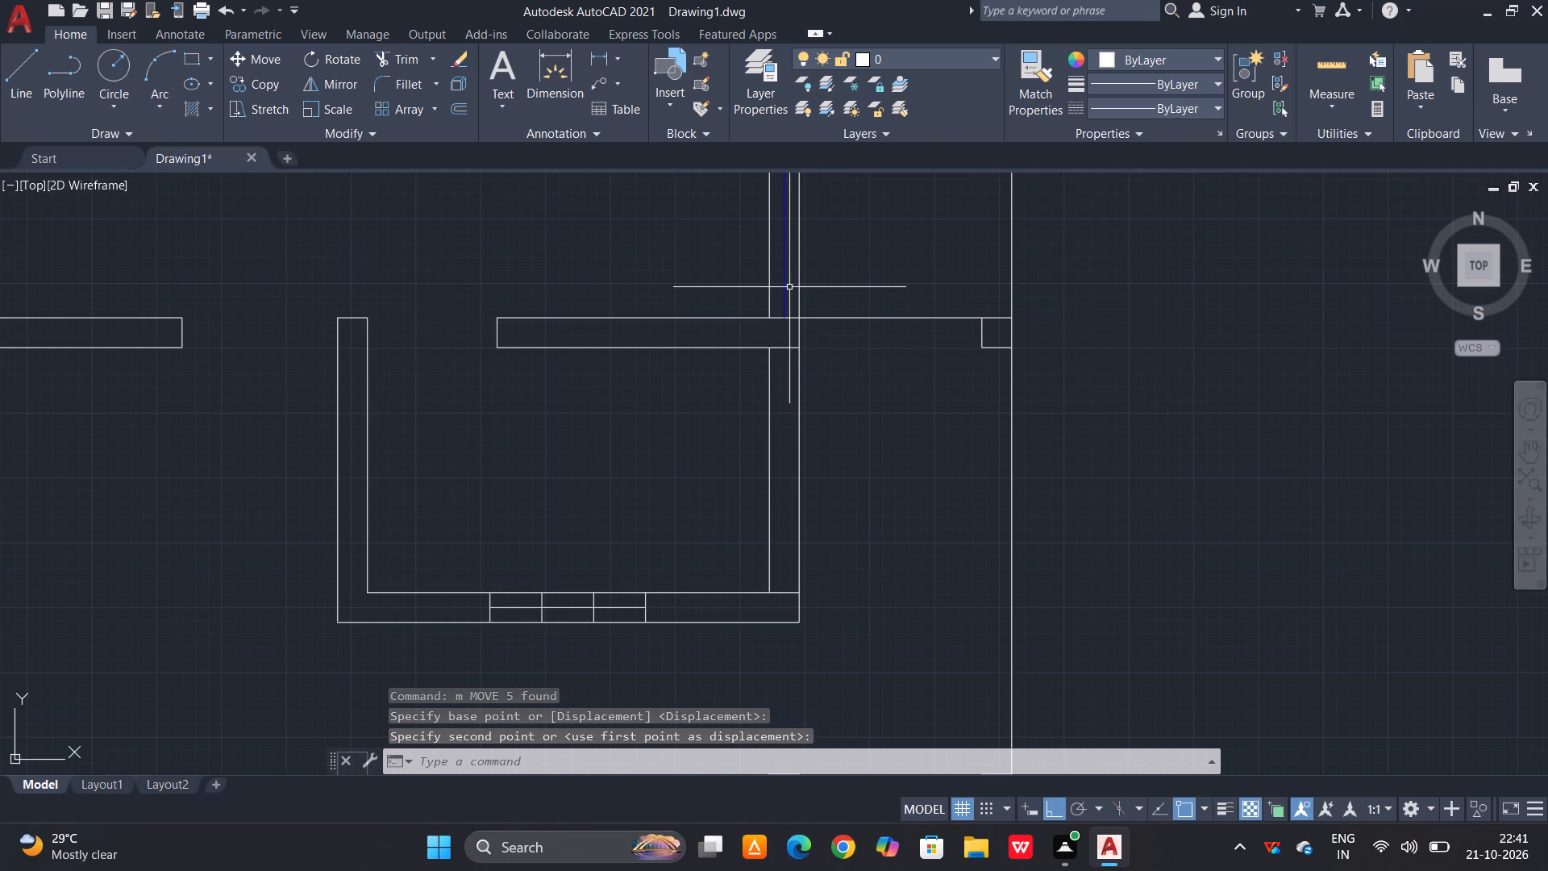
key(Escape)
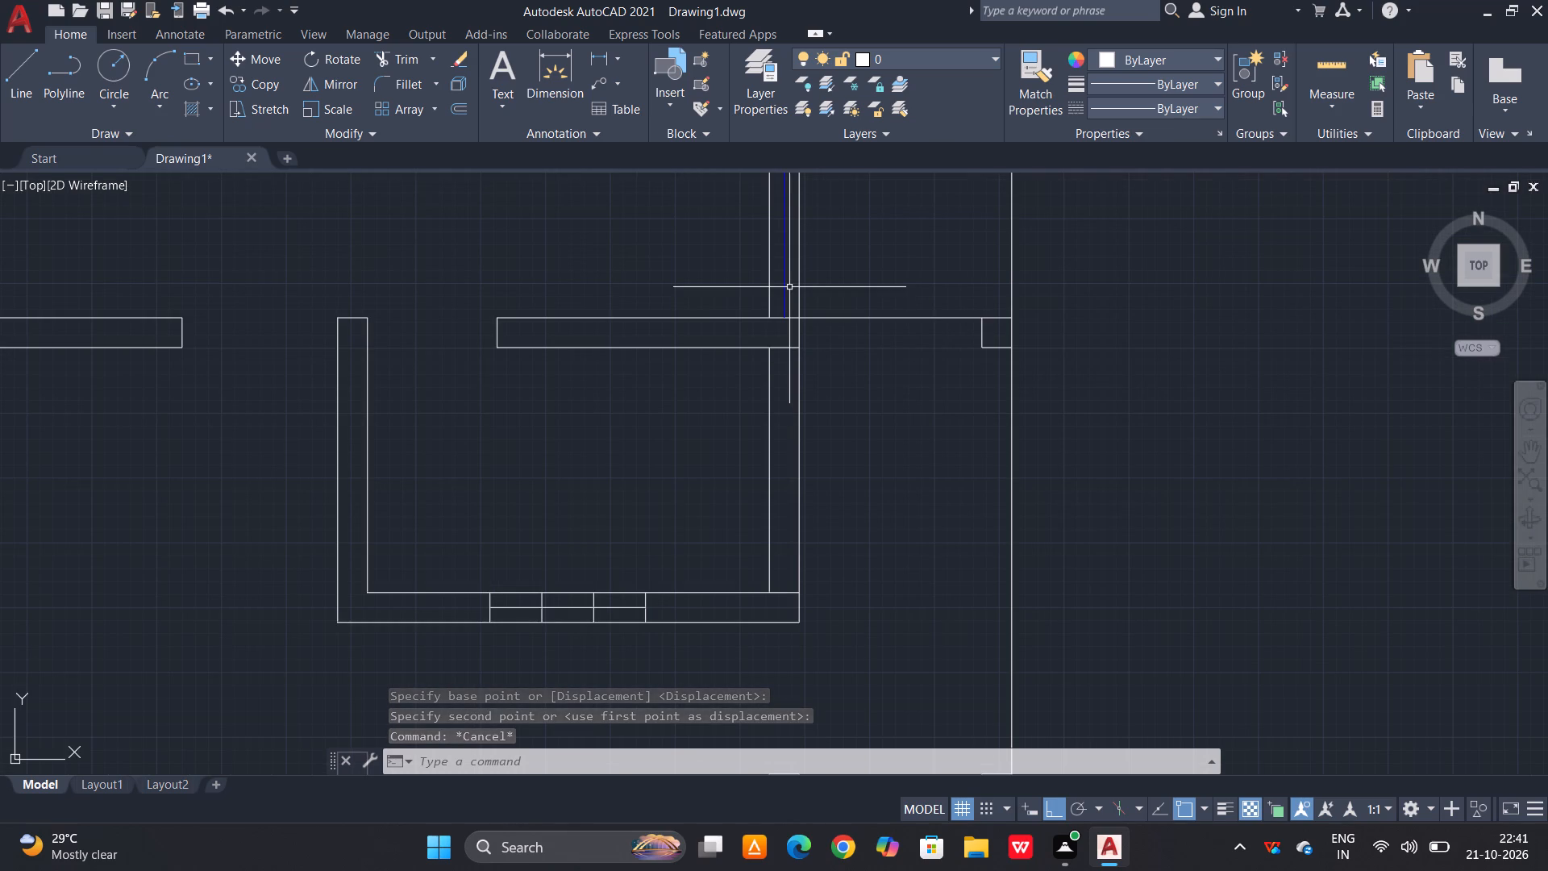
Draw a vertical centre line along the right wall of the small room whose bottom wall holds the window.
text(l)
key(space)
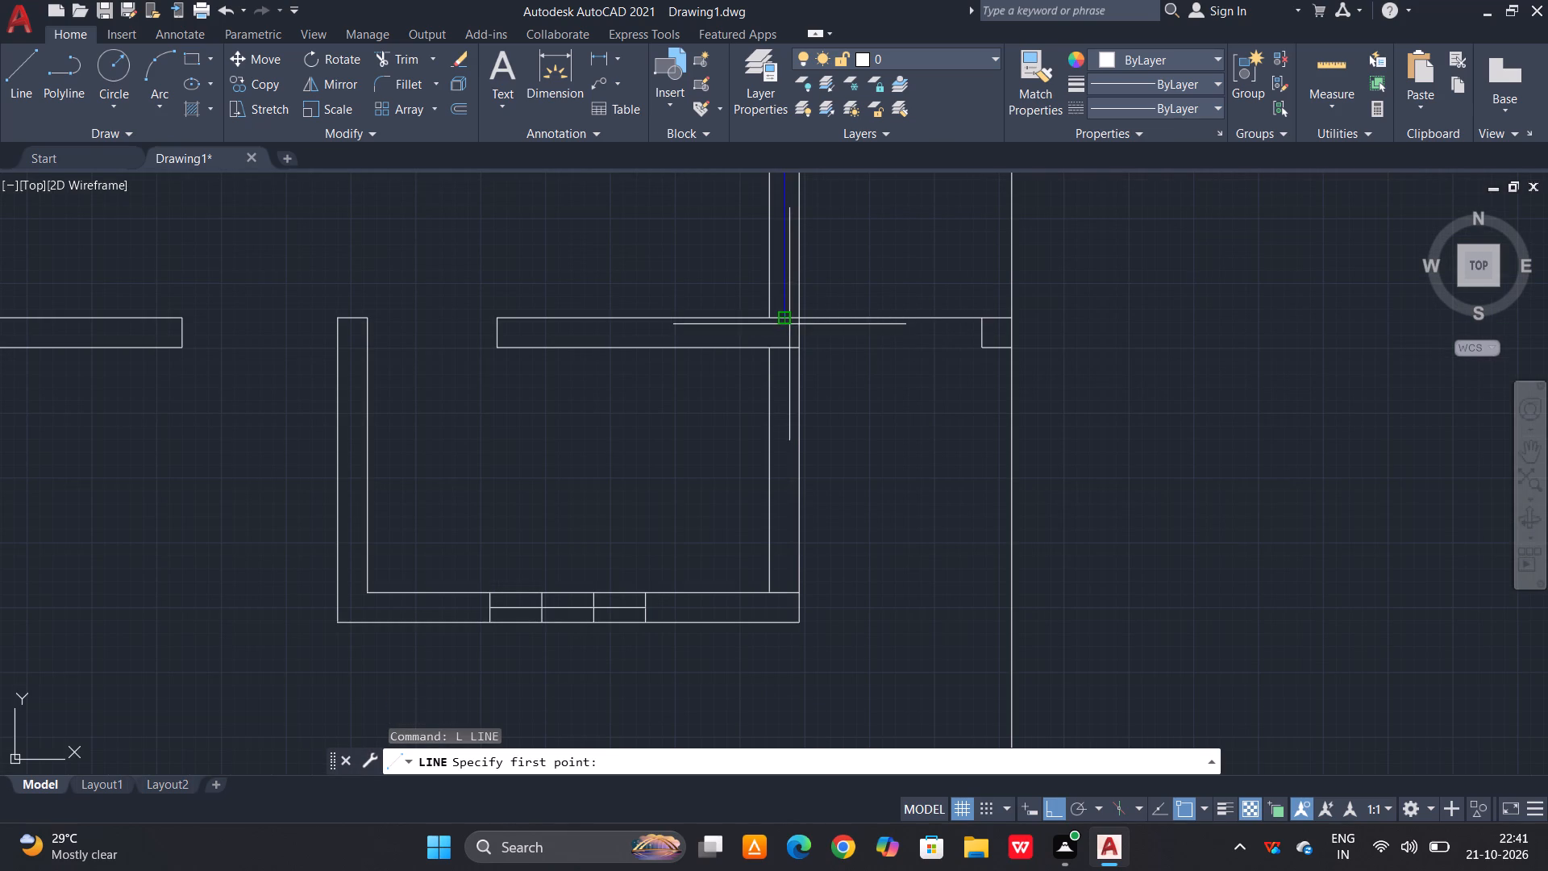
click(784, 348)
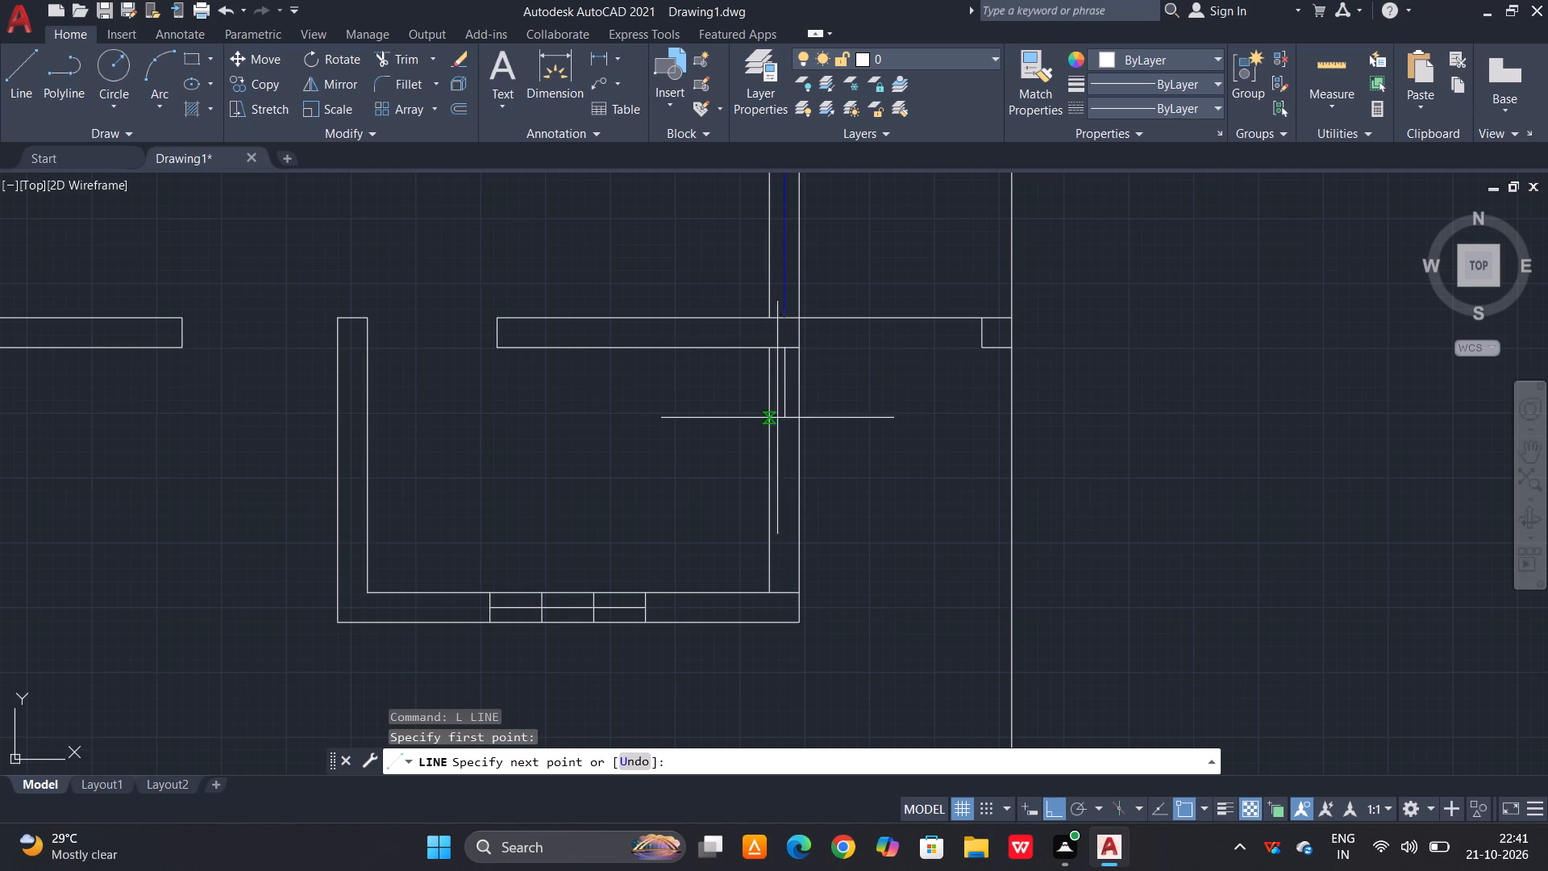
click(785, 594)
key(space)
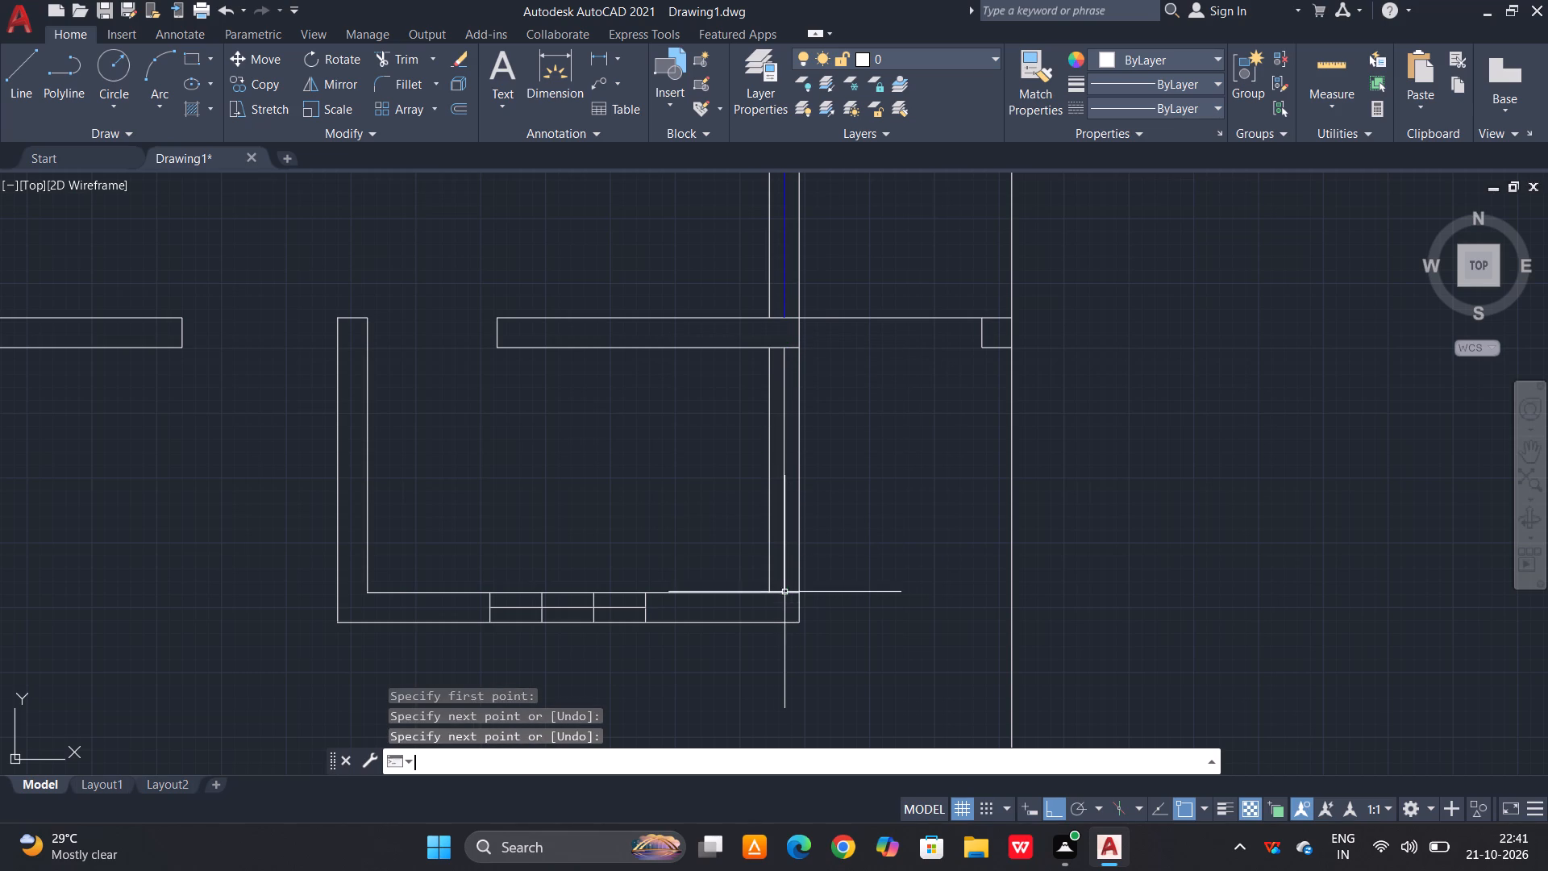
Draw a horizontal cross line through the outer right wall at the midpoint of the upper small room's inner wall line.
scroll(784, 625, down, 2)
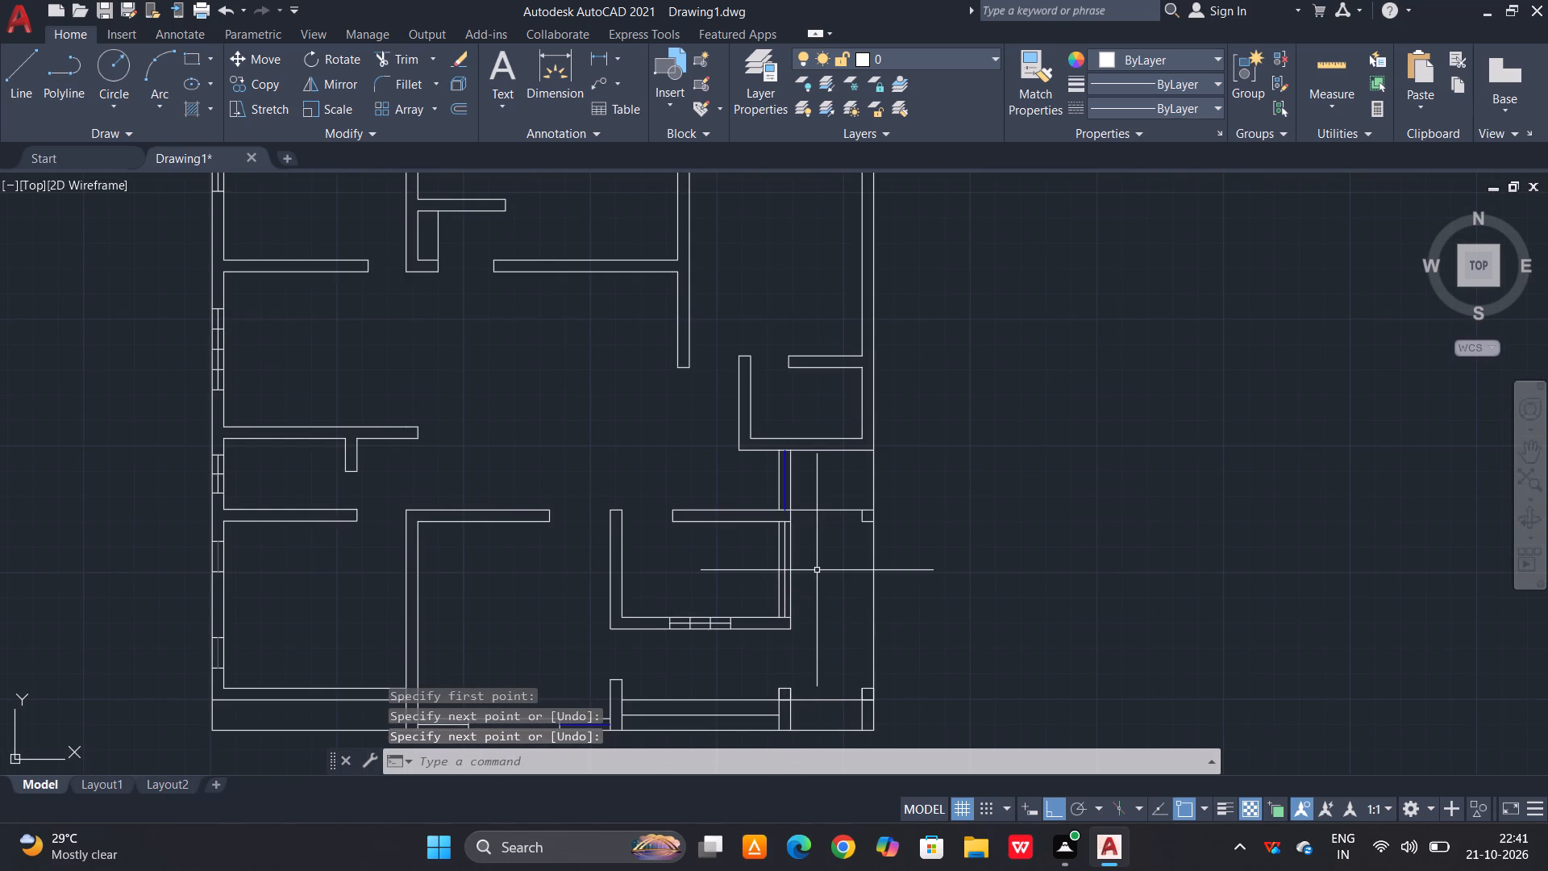
middle_drag(868, 526, 802, 591)
scroll(820, 472, up, 1)
key(Escape)
key(l)
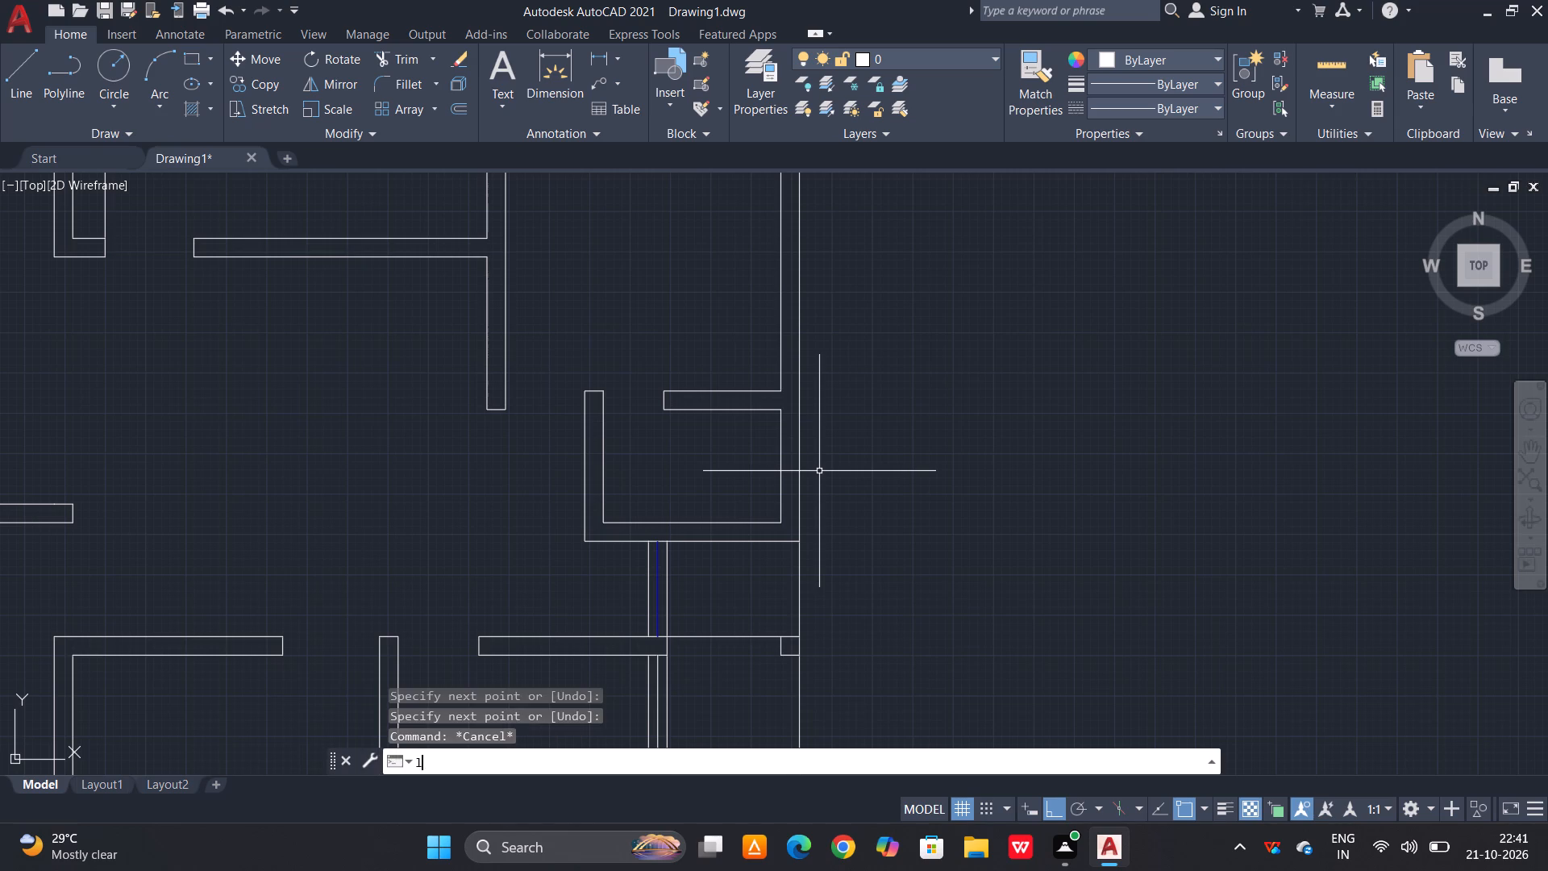
key(space)
click(781, 472)
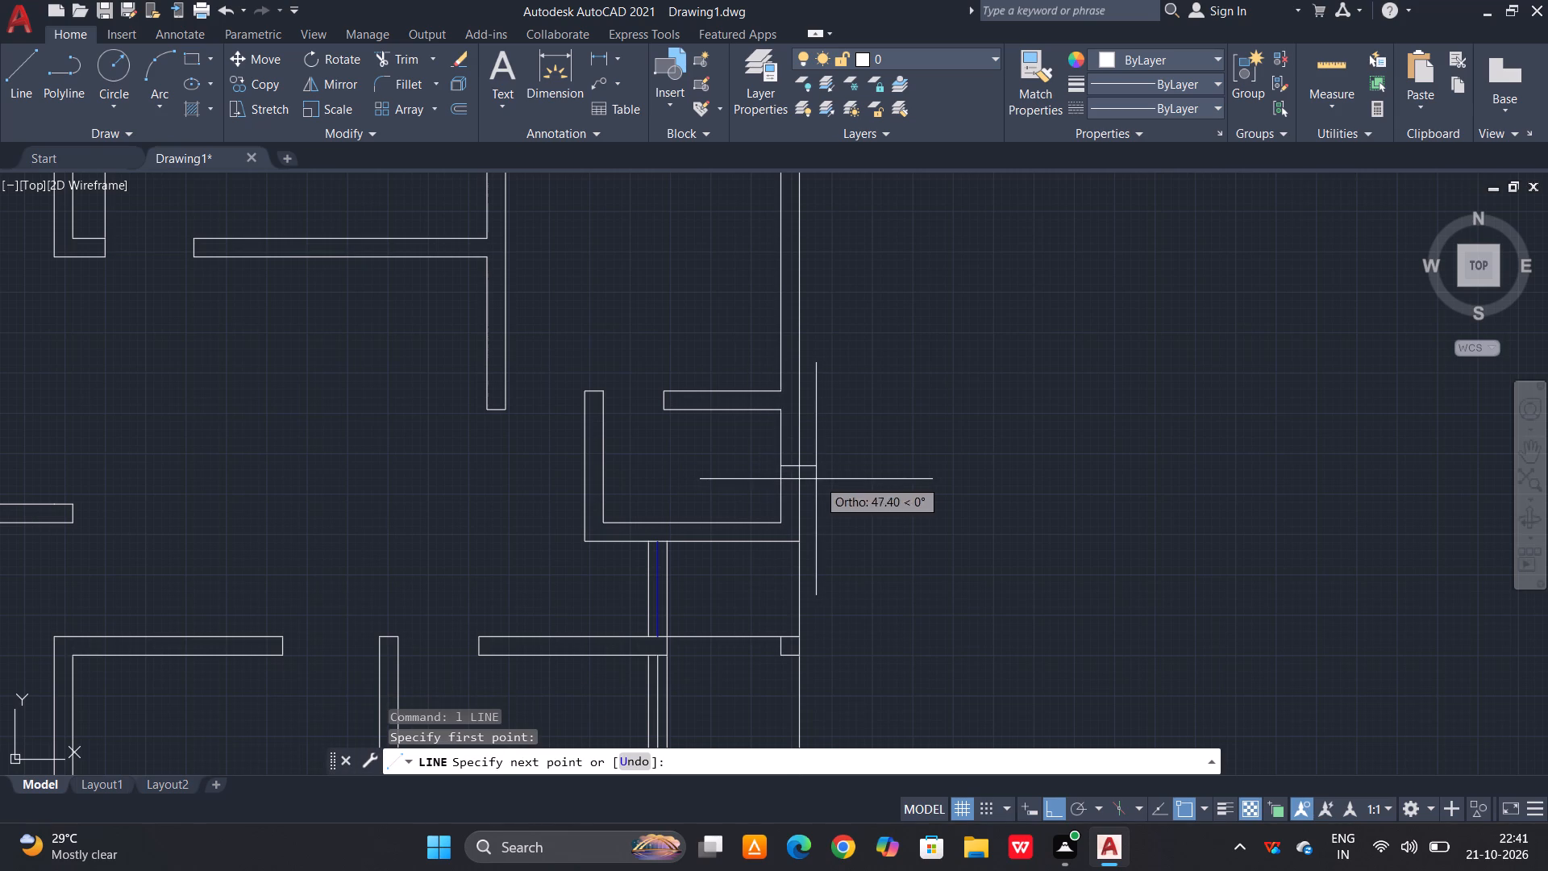
click(801, 472)
key(space)
Offset the new cross line by 37.5 both upward and downward within the outer right wall.
key(o)
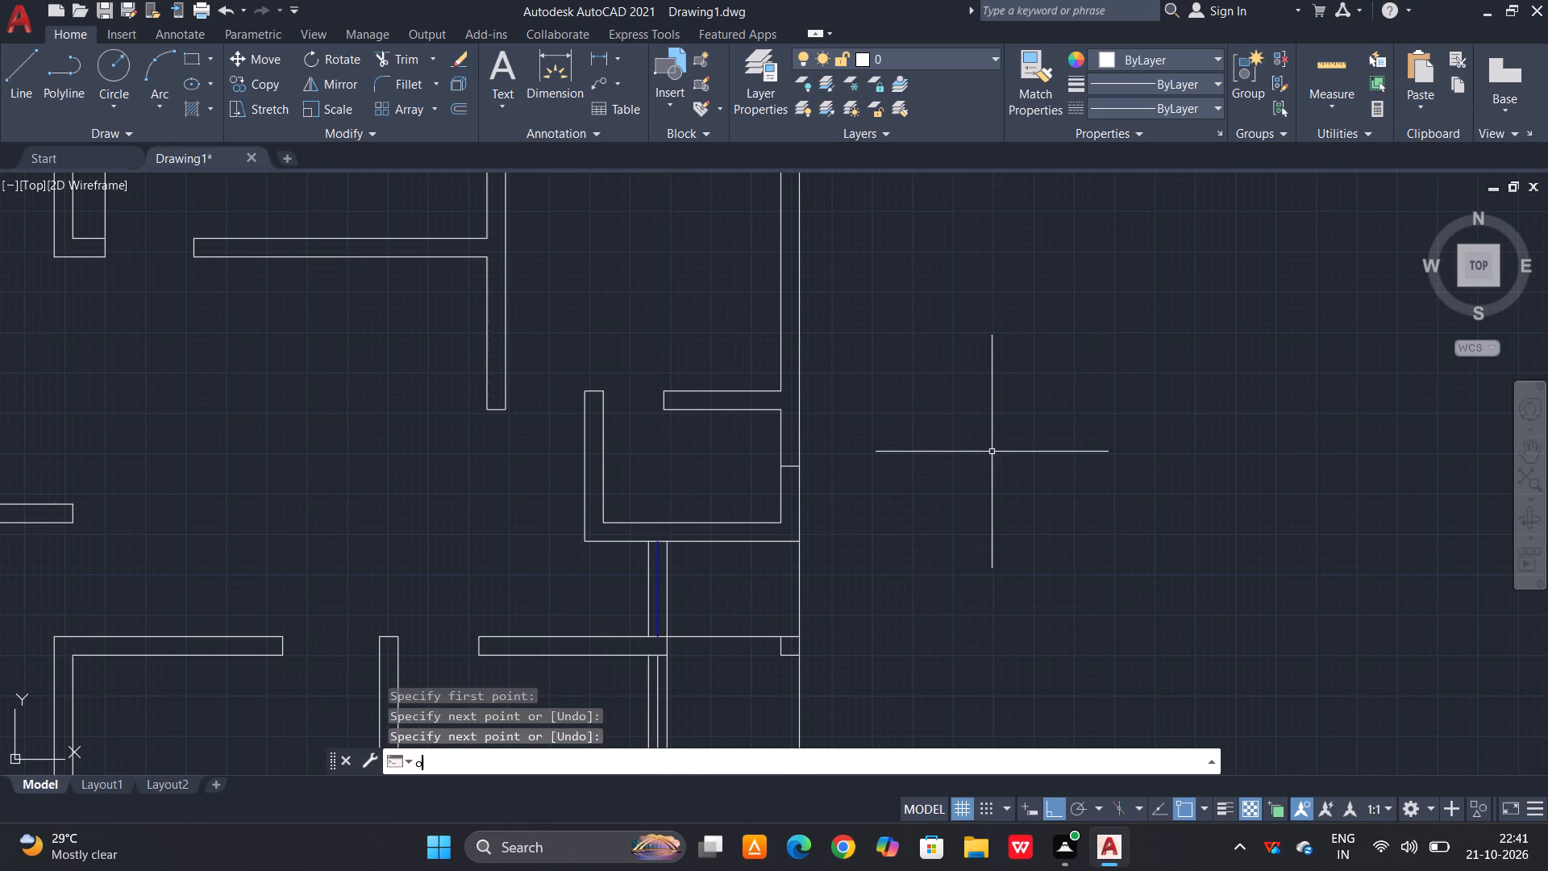
key(space)
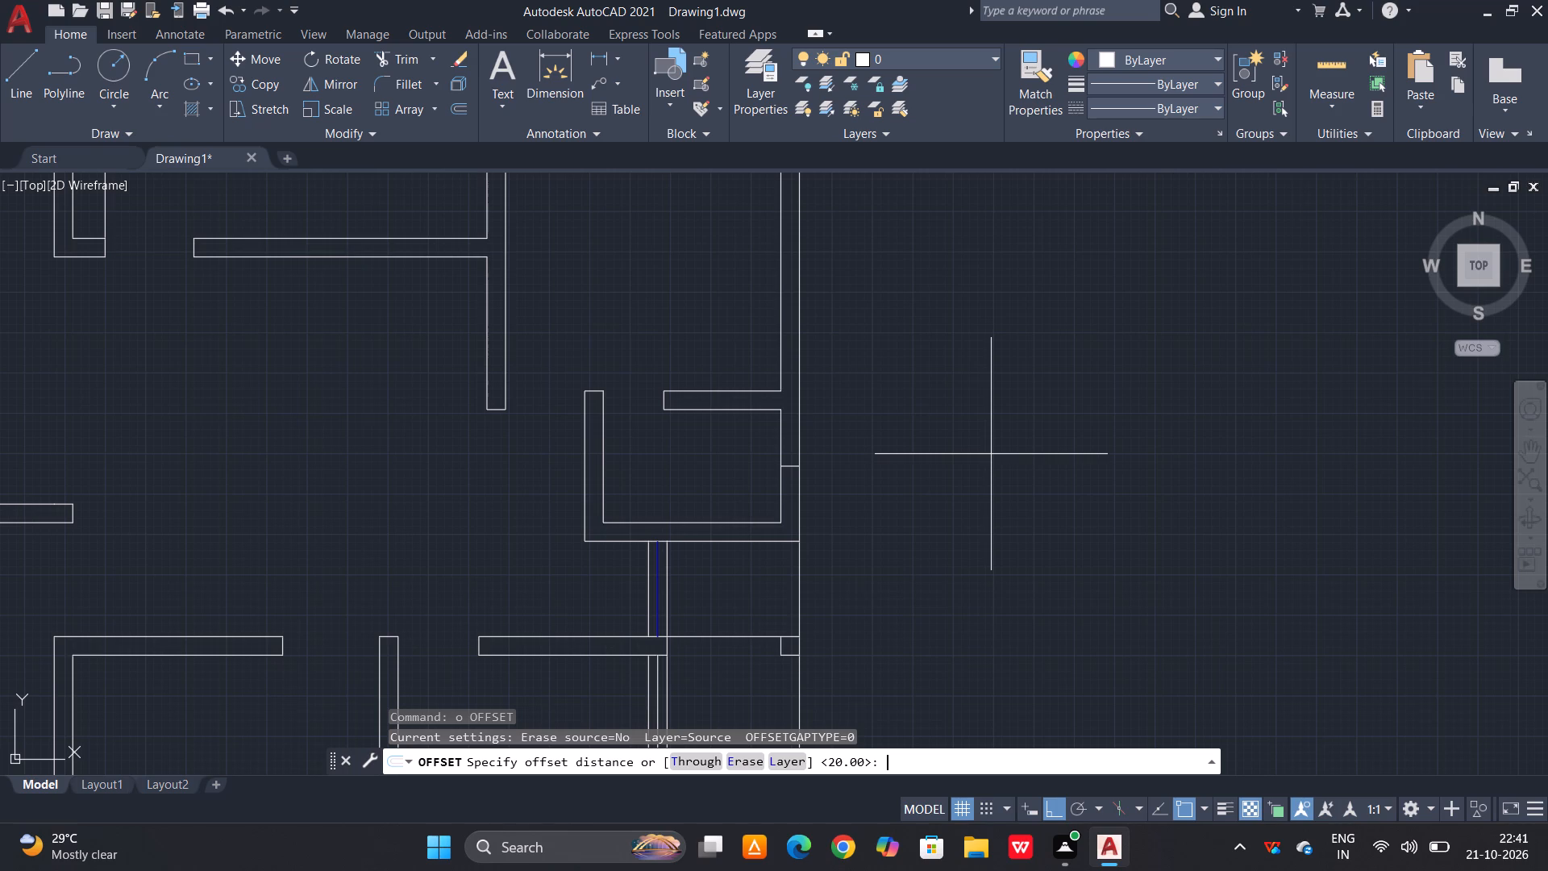
key(3)
text(7.5)
key(space)
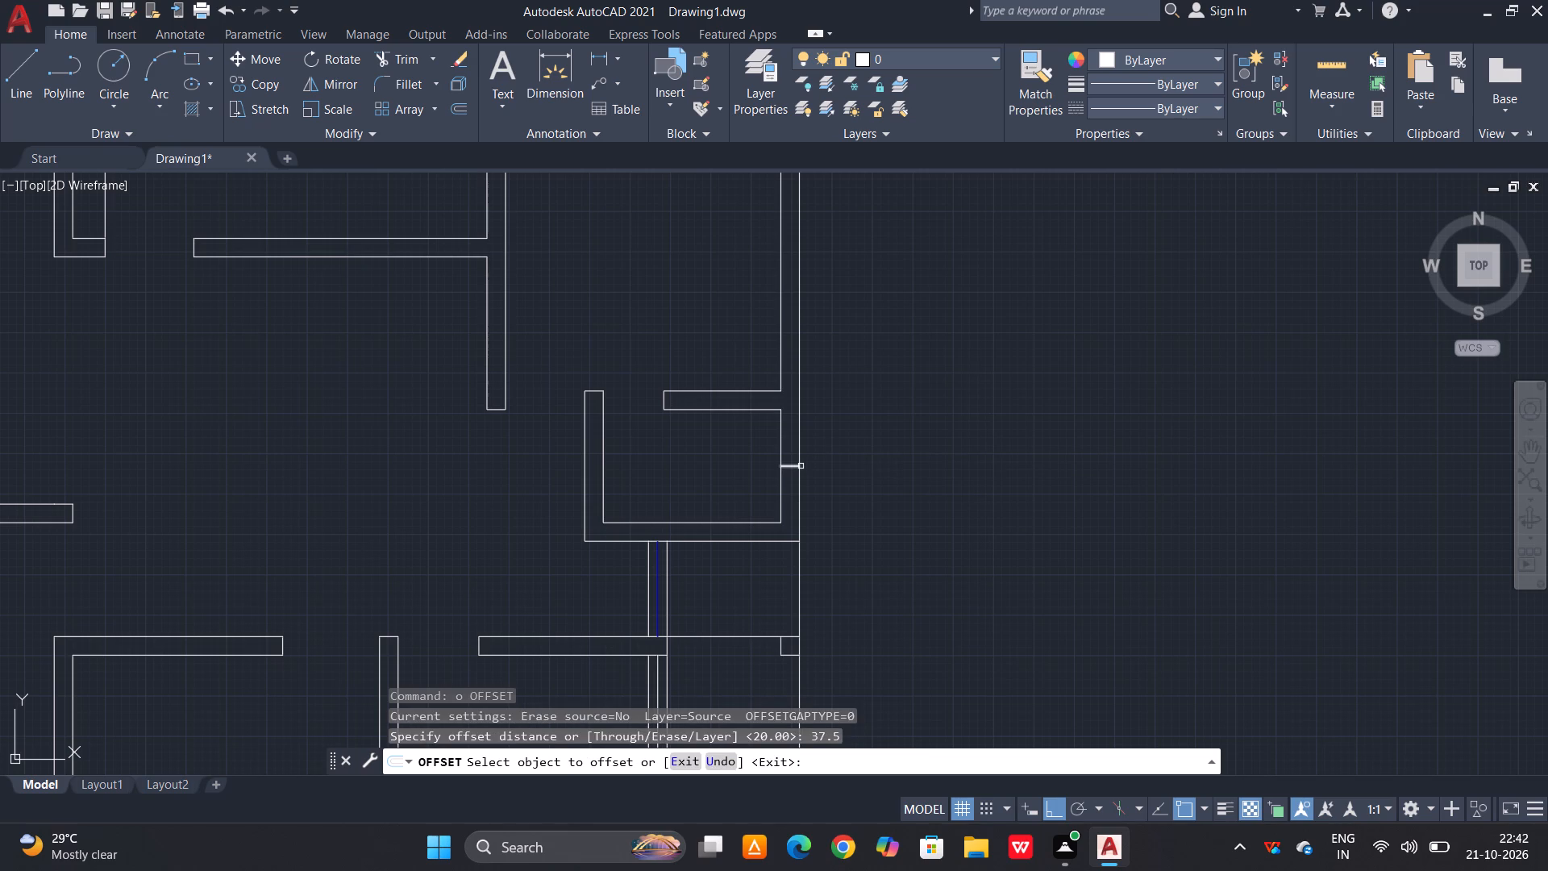
click(801, 466)
click(805, 439)
click(791, 464)
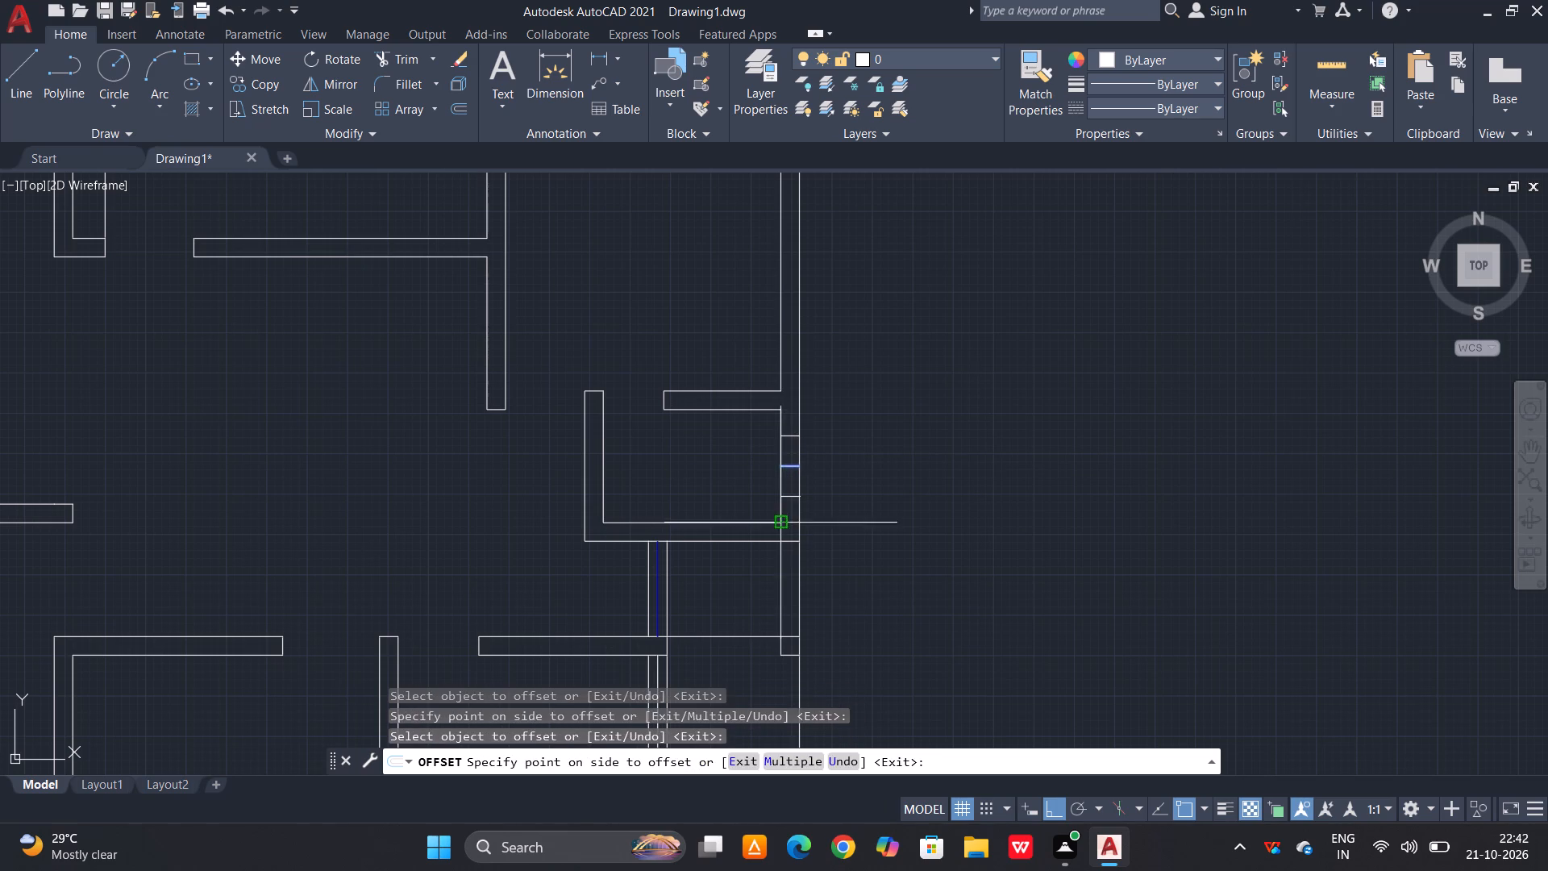
click(778, 528)
scroll(778, 474, up, 1)
scroll(788, 406, up, 2)
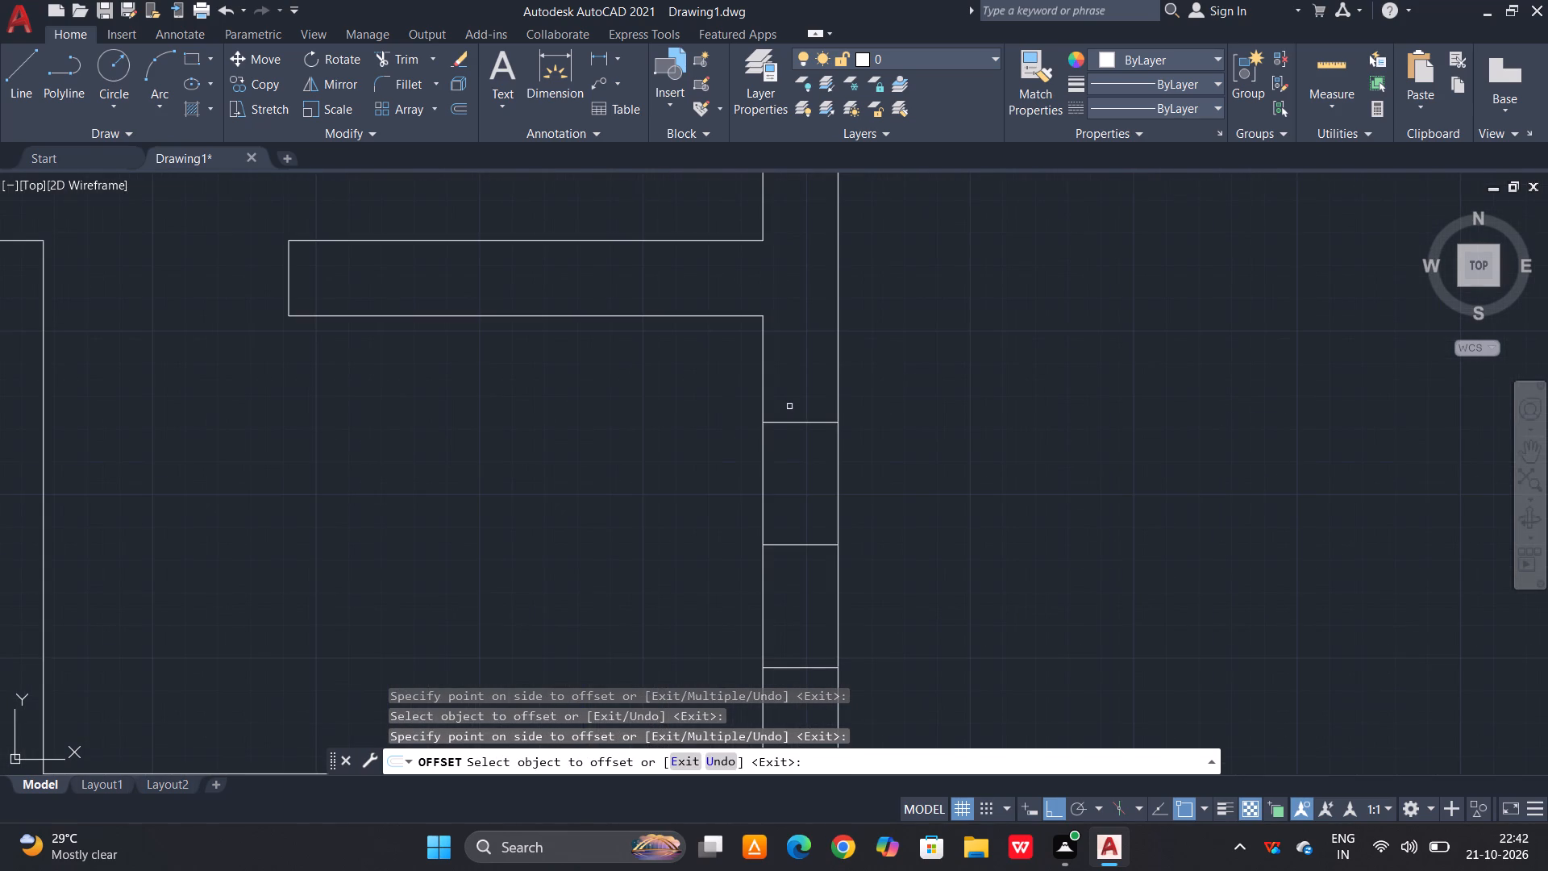
key(Escape)
Draw a vertical centre line joining the midpoints of the two outer cross lines in the right wall.
text(l)
key(space)
click(803, 428)
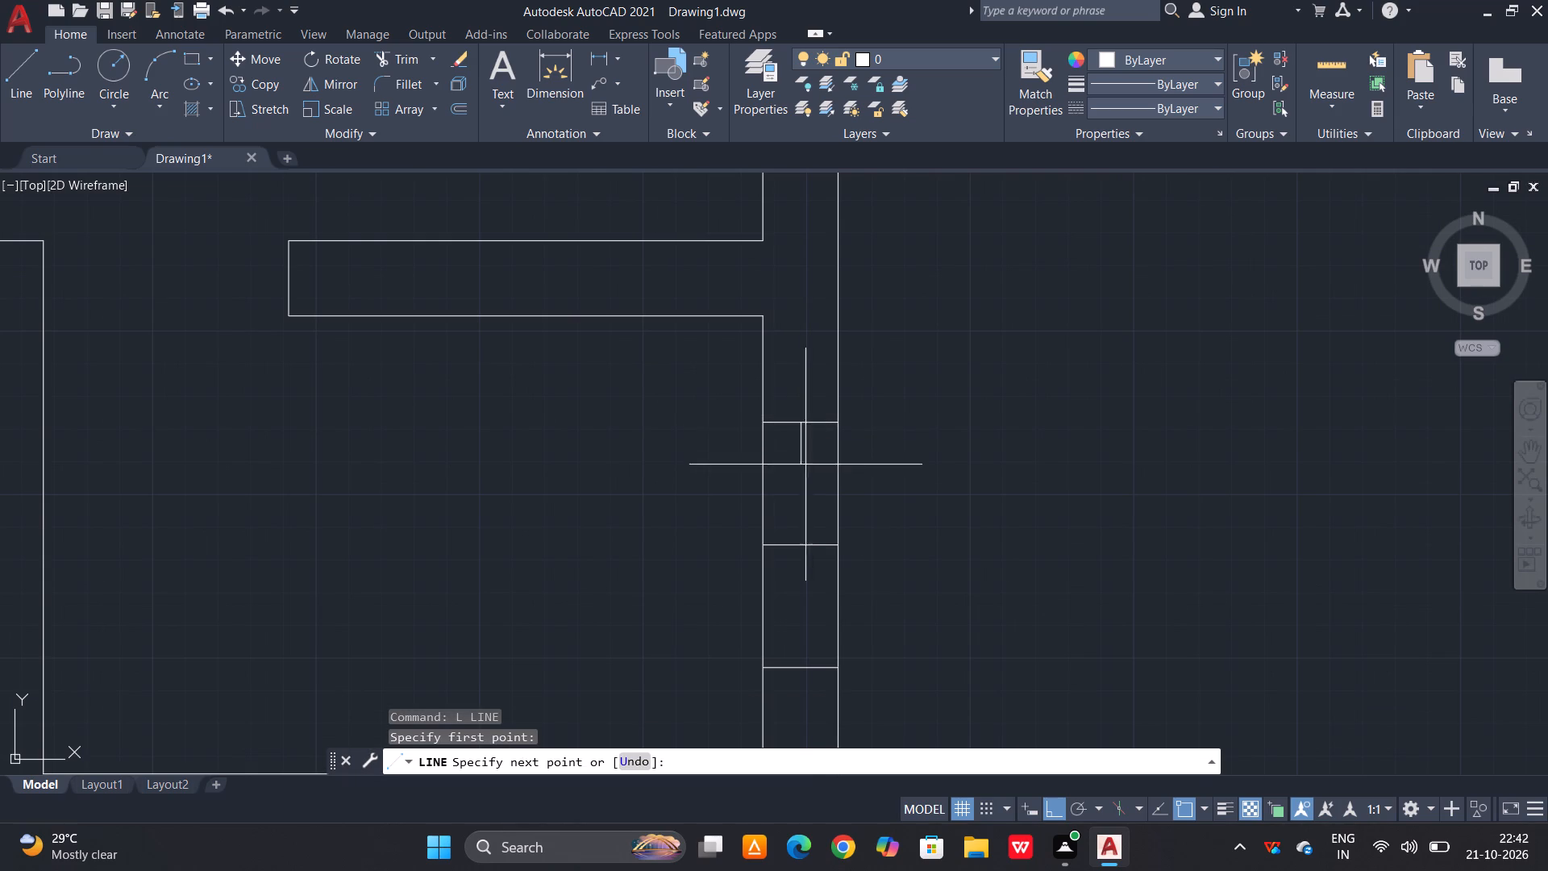
click(797, 669)
key(space)
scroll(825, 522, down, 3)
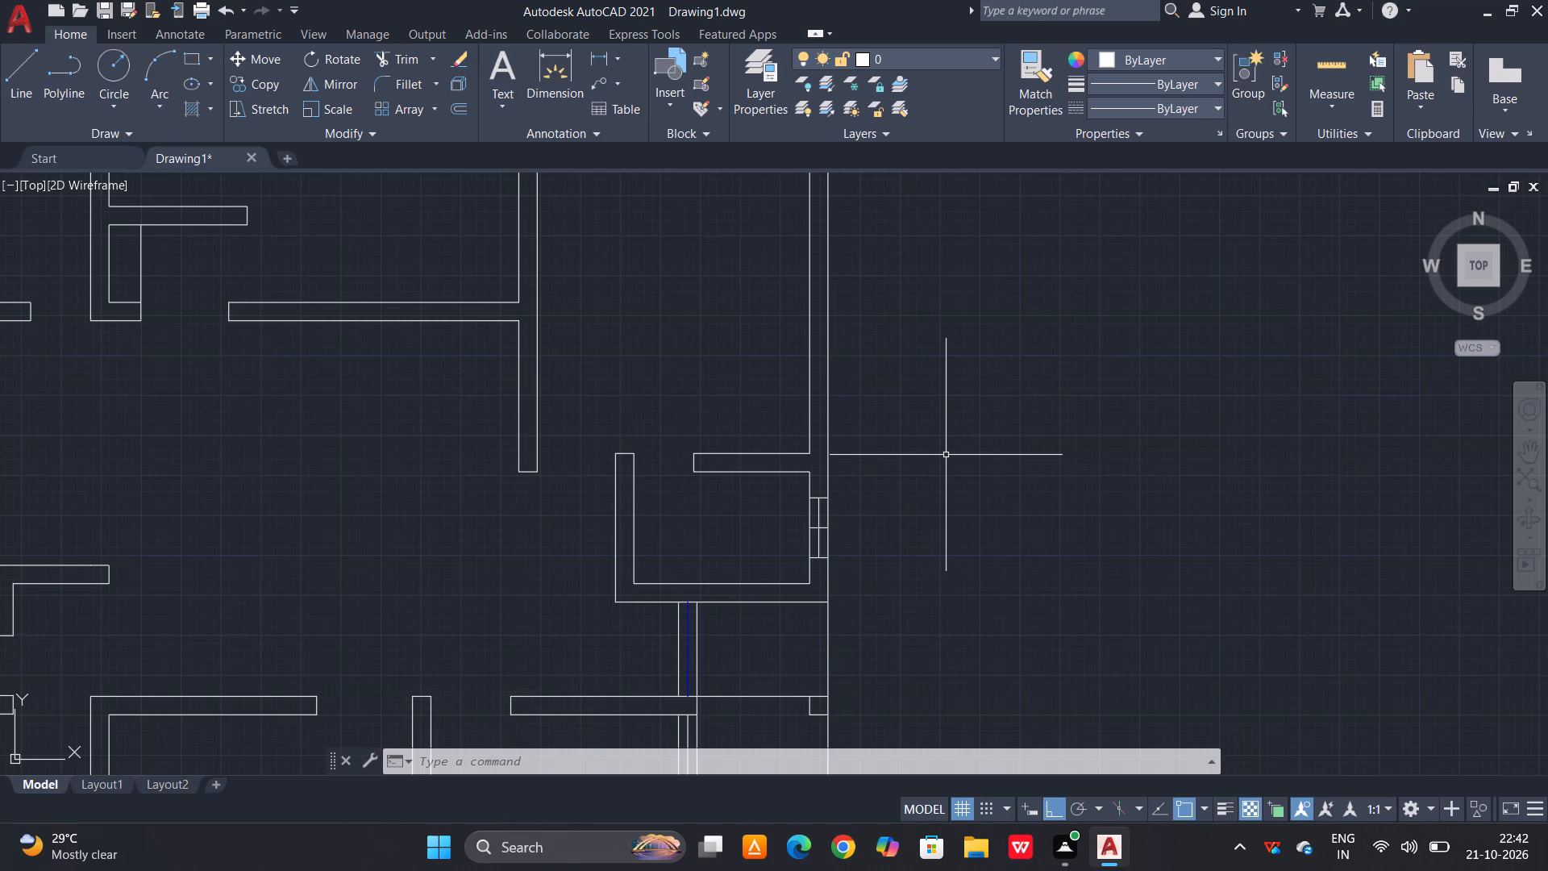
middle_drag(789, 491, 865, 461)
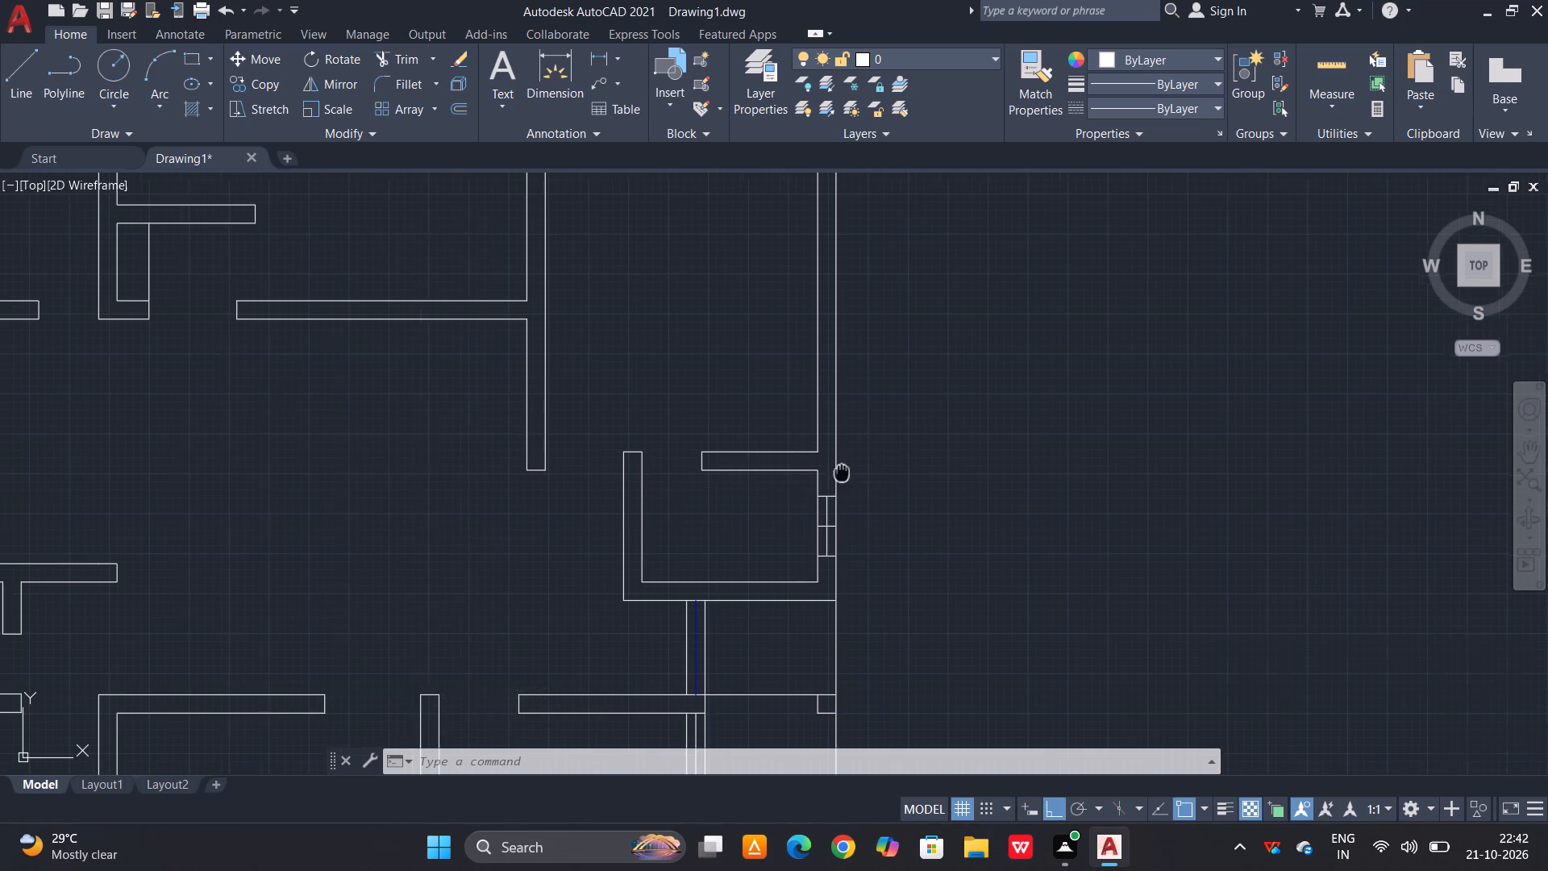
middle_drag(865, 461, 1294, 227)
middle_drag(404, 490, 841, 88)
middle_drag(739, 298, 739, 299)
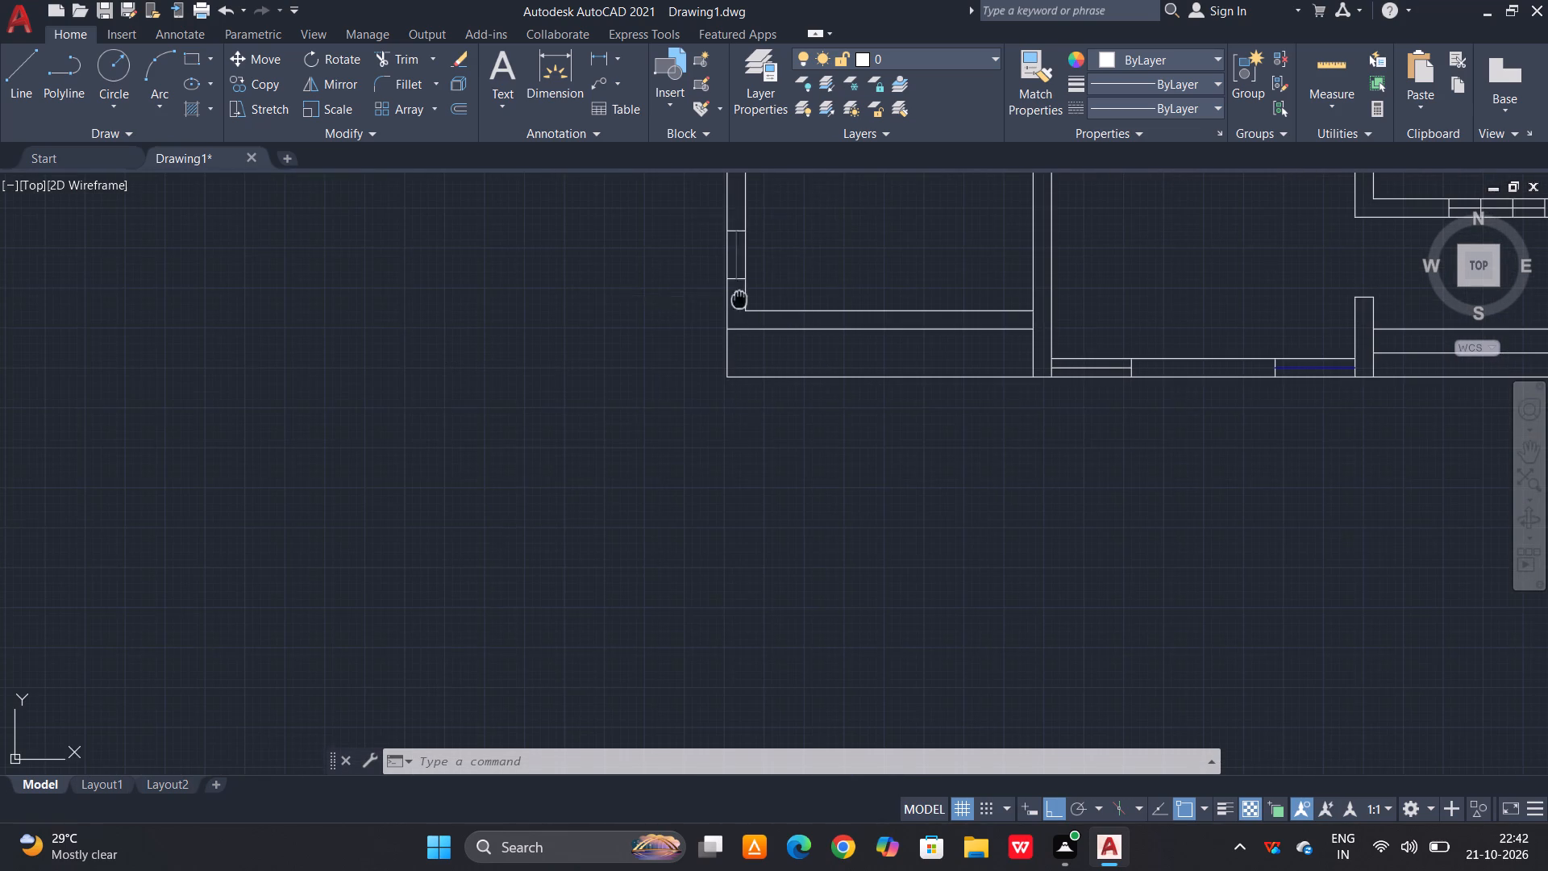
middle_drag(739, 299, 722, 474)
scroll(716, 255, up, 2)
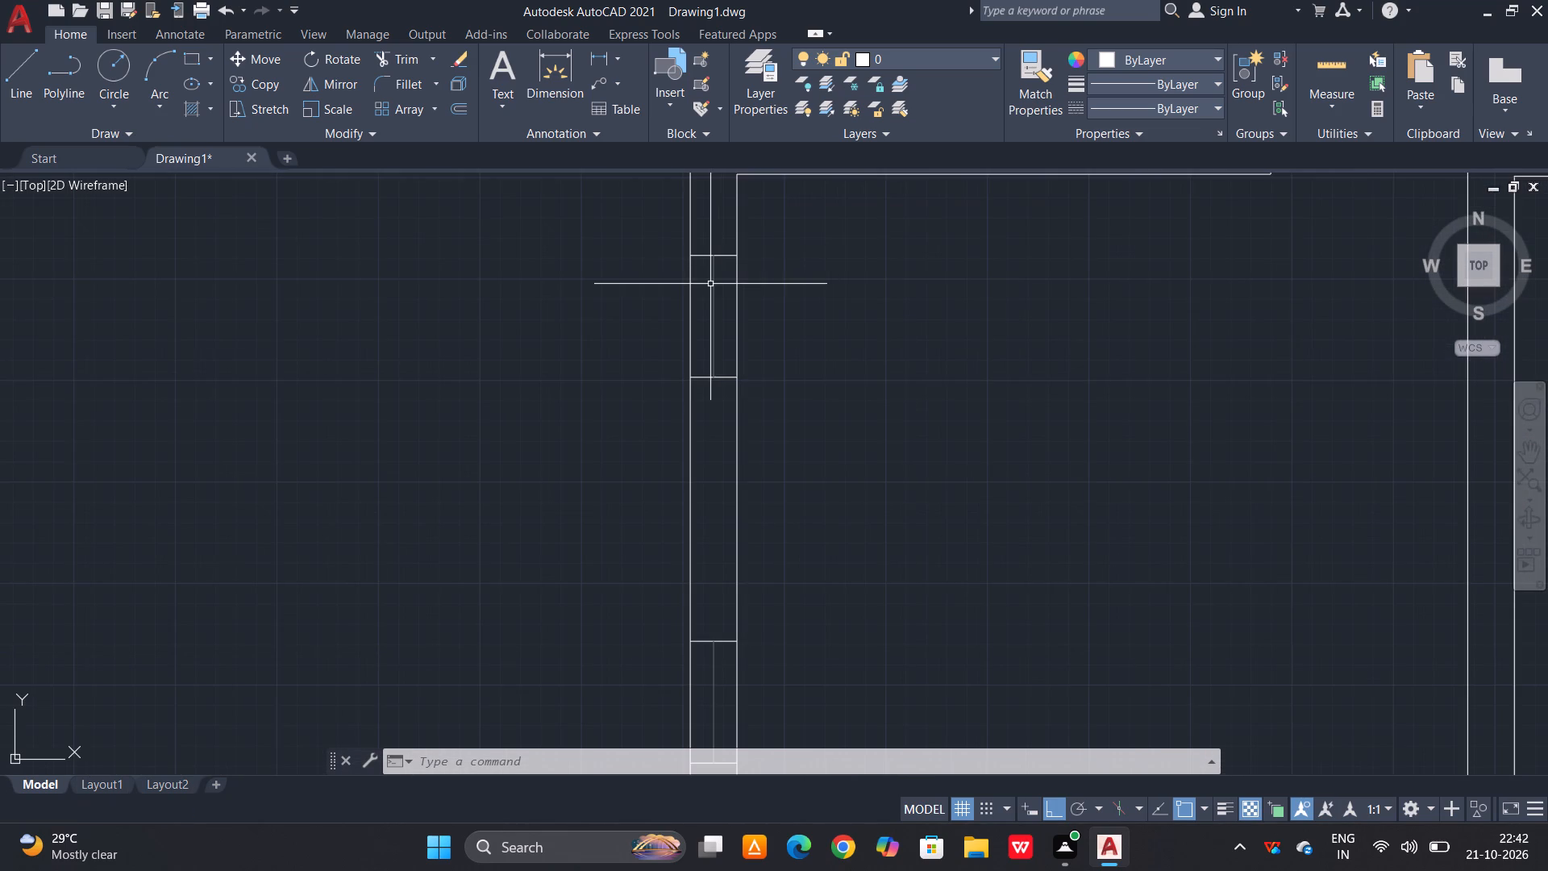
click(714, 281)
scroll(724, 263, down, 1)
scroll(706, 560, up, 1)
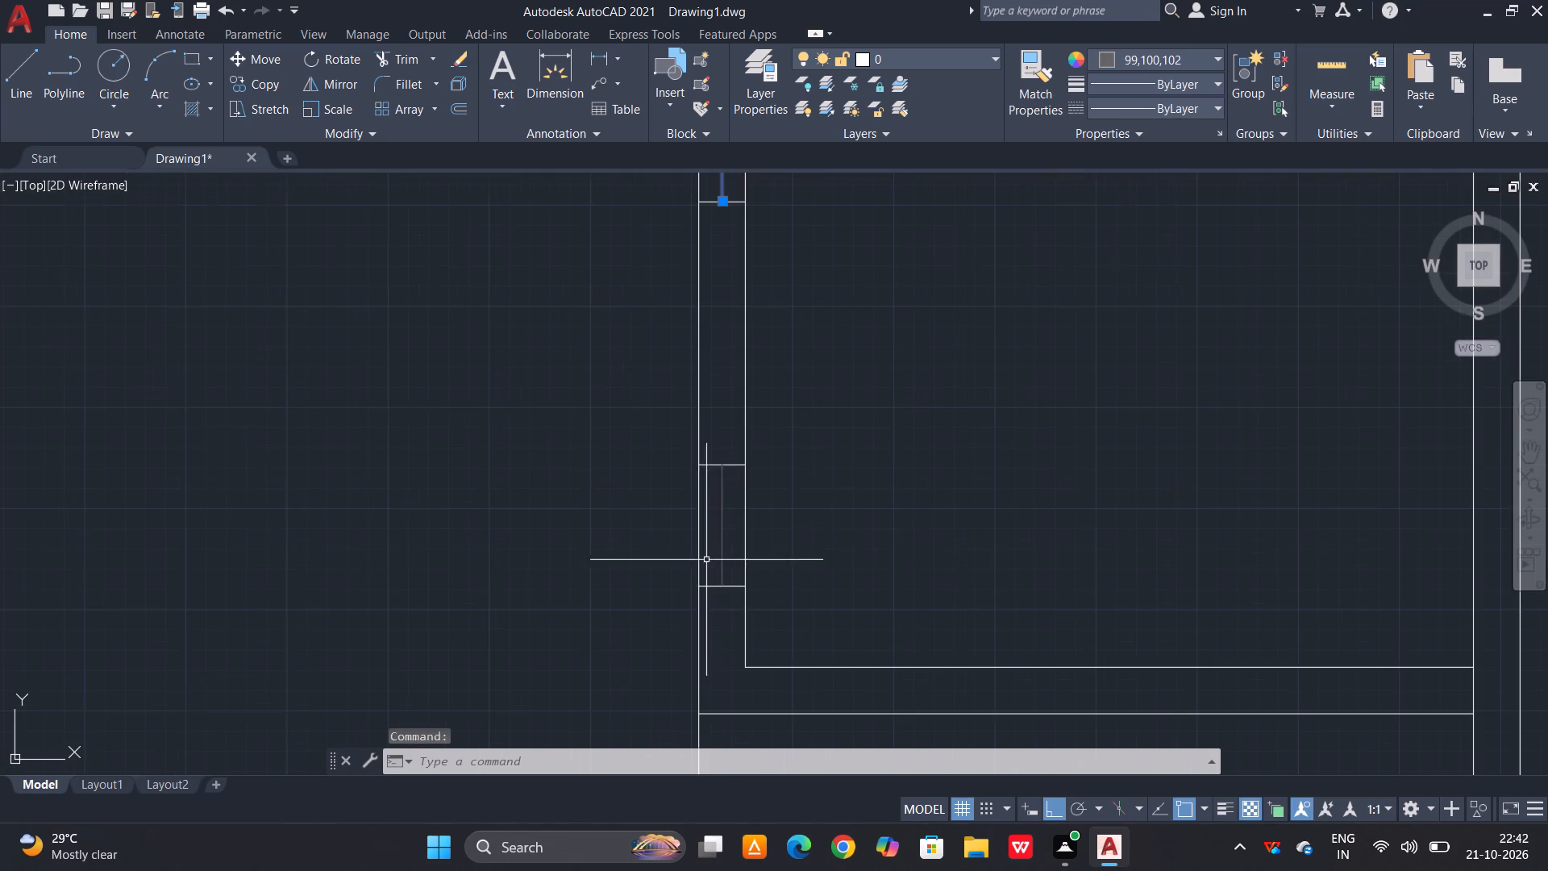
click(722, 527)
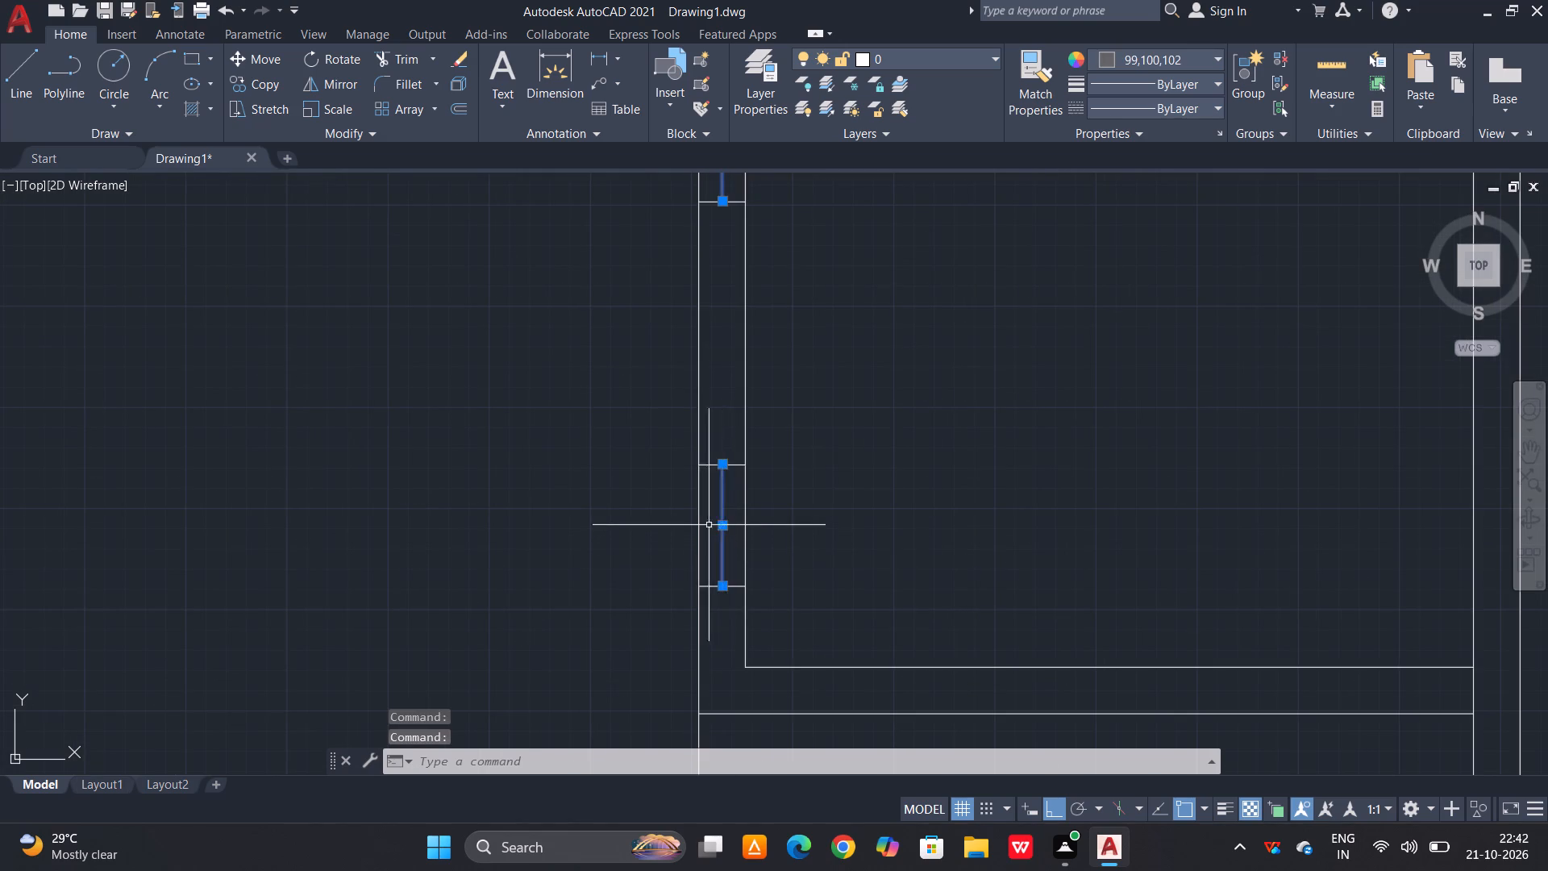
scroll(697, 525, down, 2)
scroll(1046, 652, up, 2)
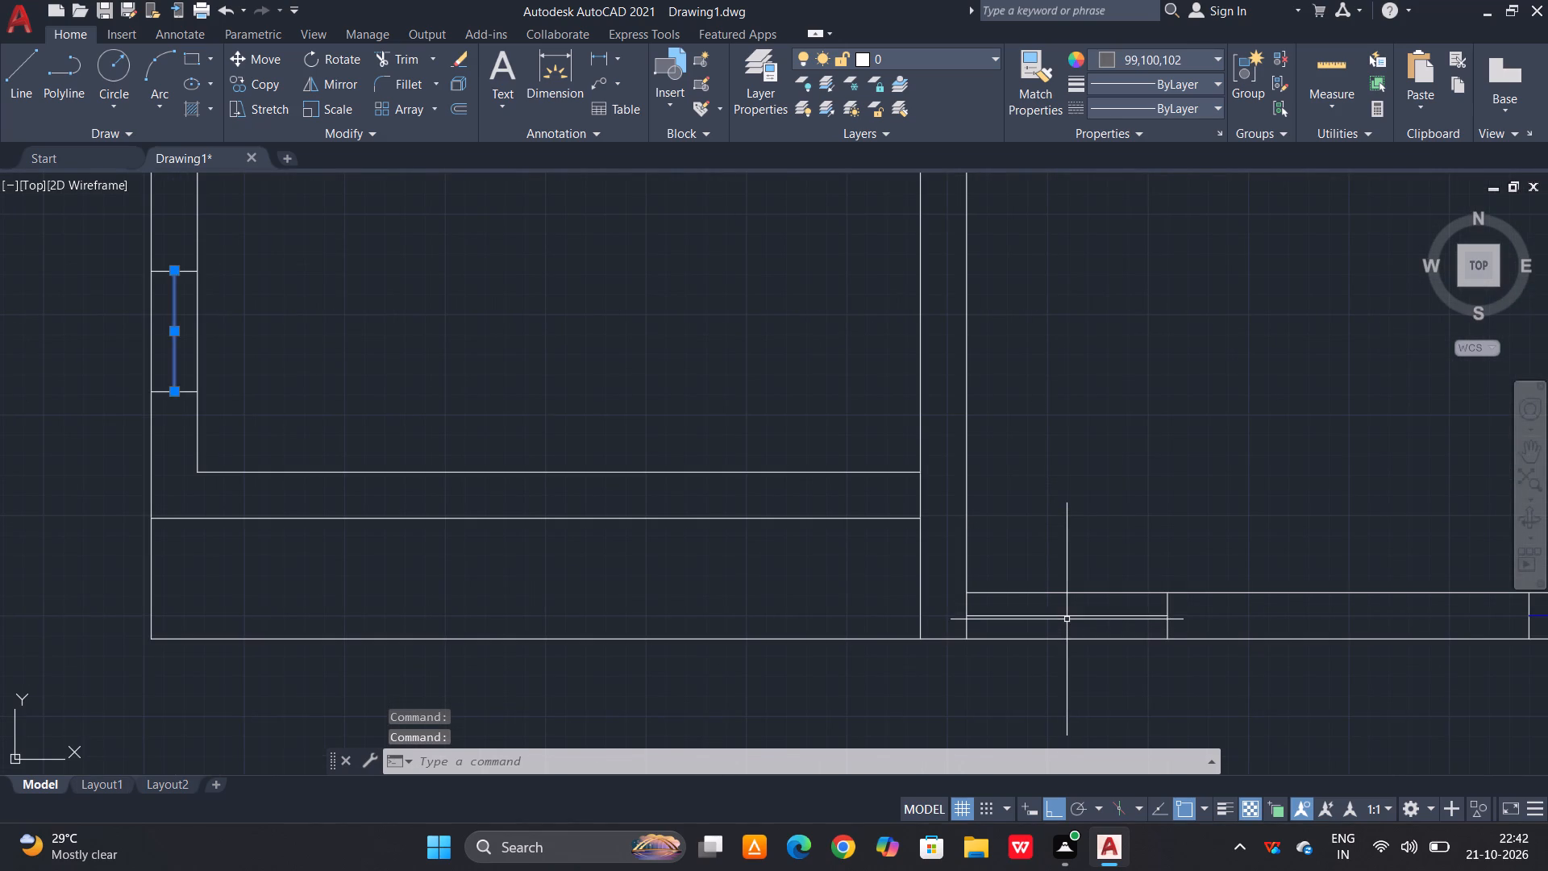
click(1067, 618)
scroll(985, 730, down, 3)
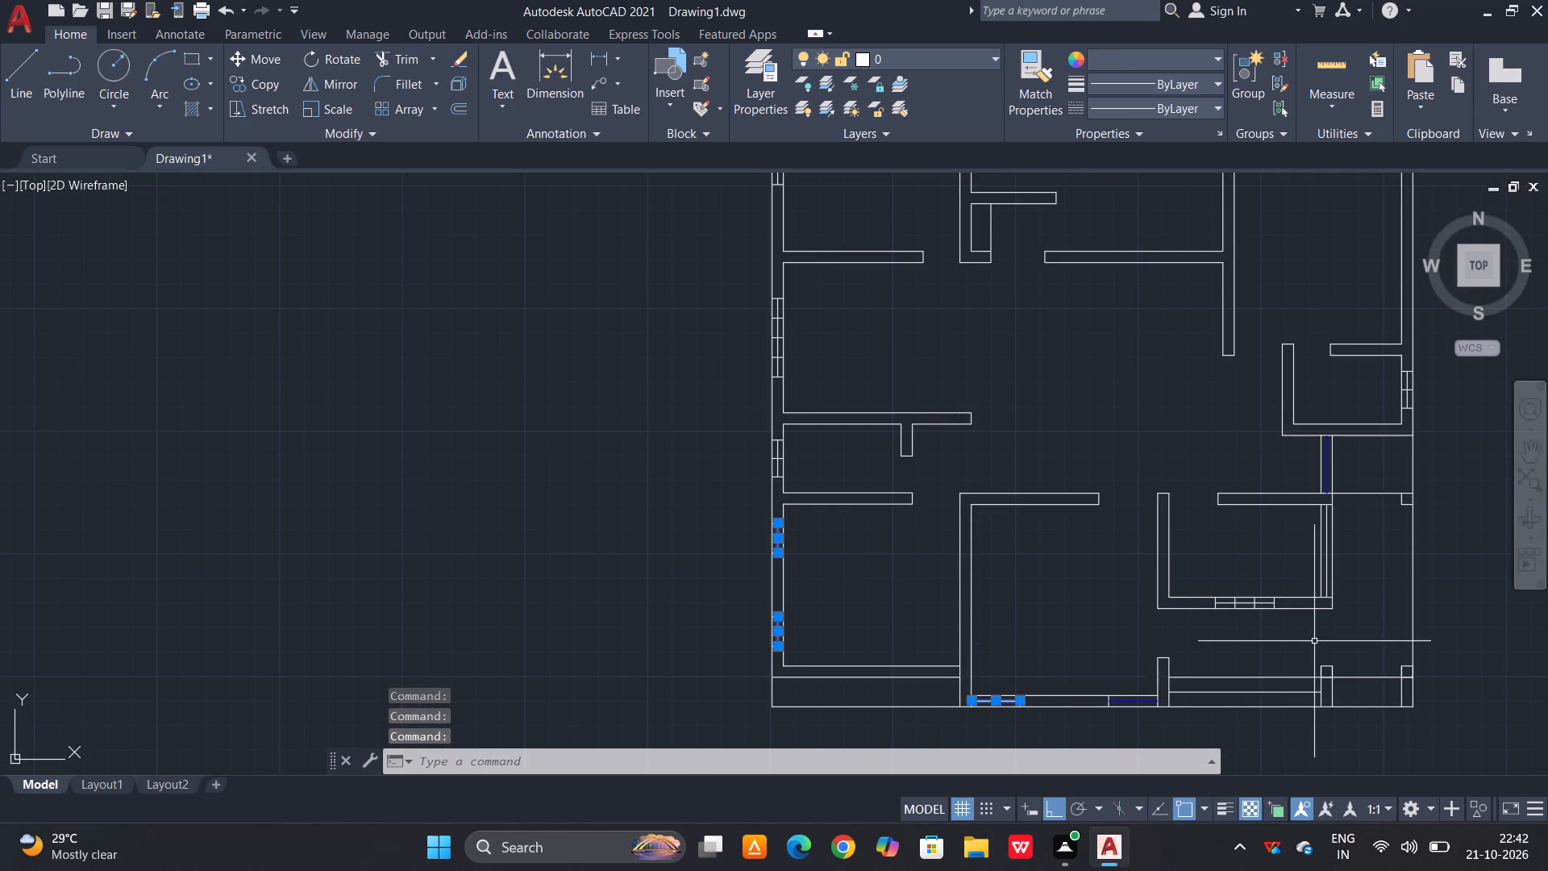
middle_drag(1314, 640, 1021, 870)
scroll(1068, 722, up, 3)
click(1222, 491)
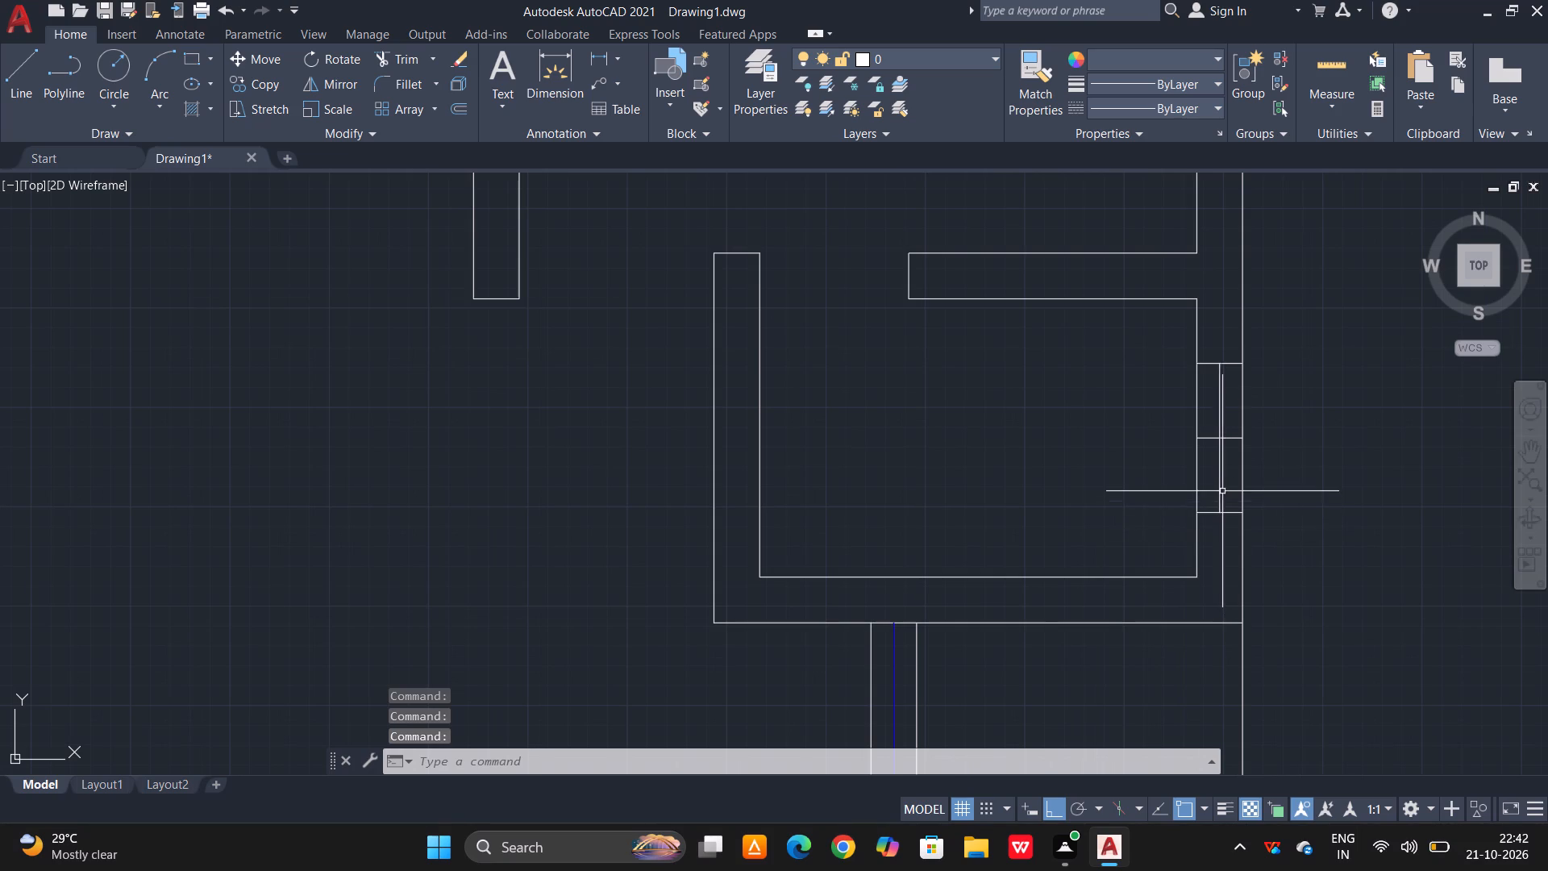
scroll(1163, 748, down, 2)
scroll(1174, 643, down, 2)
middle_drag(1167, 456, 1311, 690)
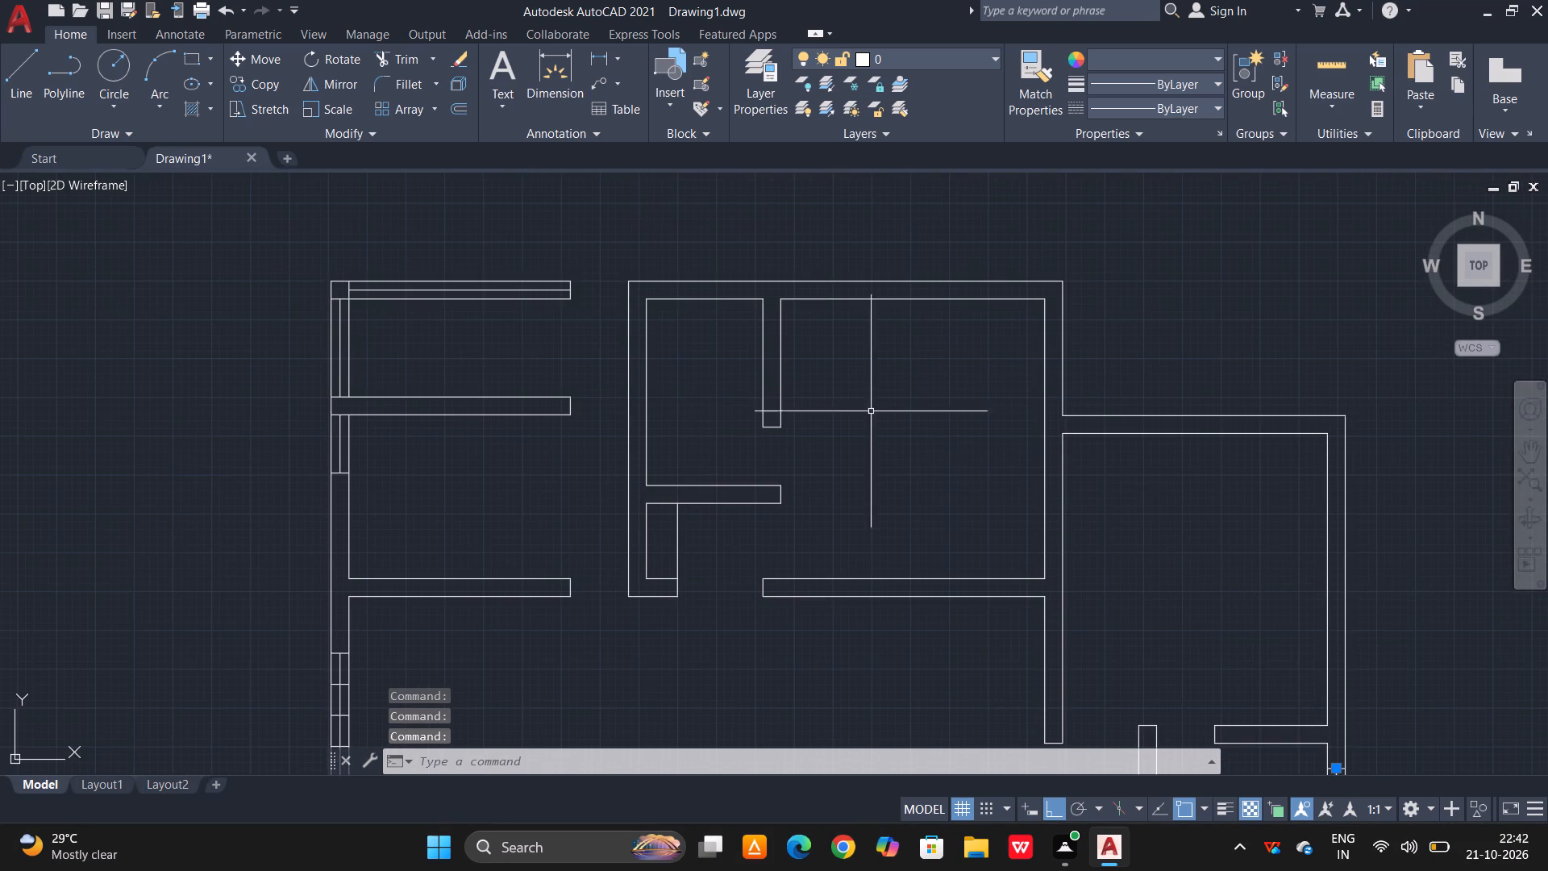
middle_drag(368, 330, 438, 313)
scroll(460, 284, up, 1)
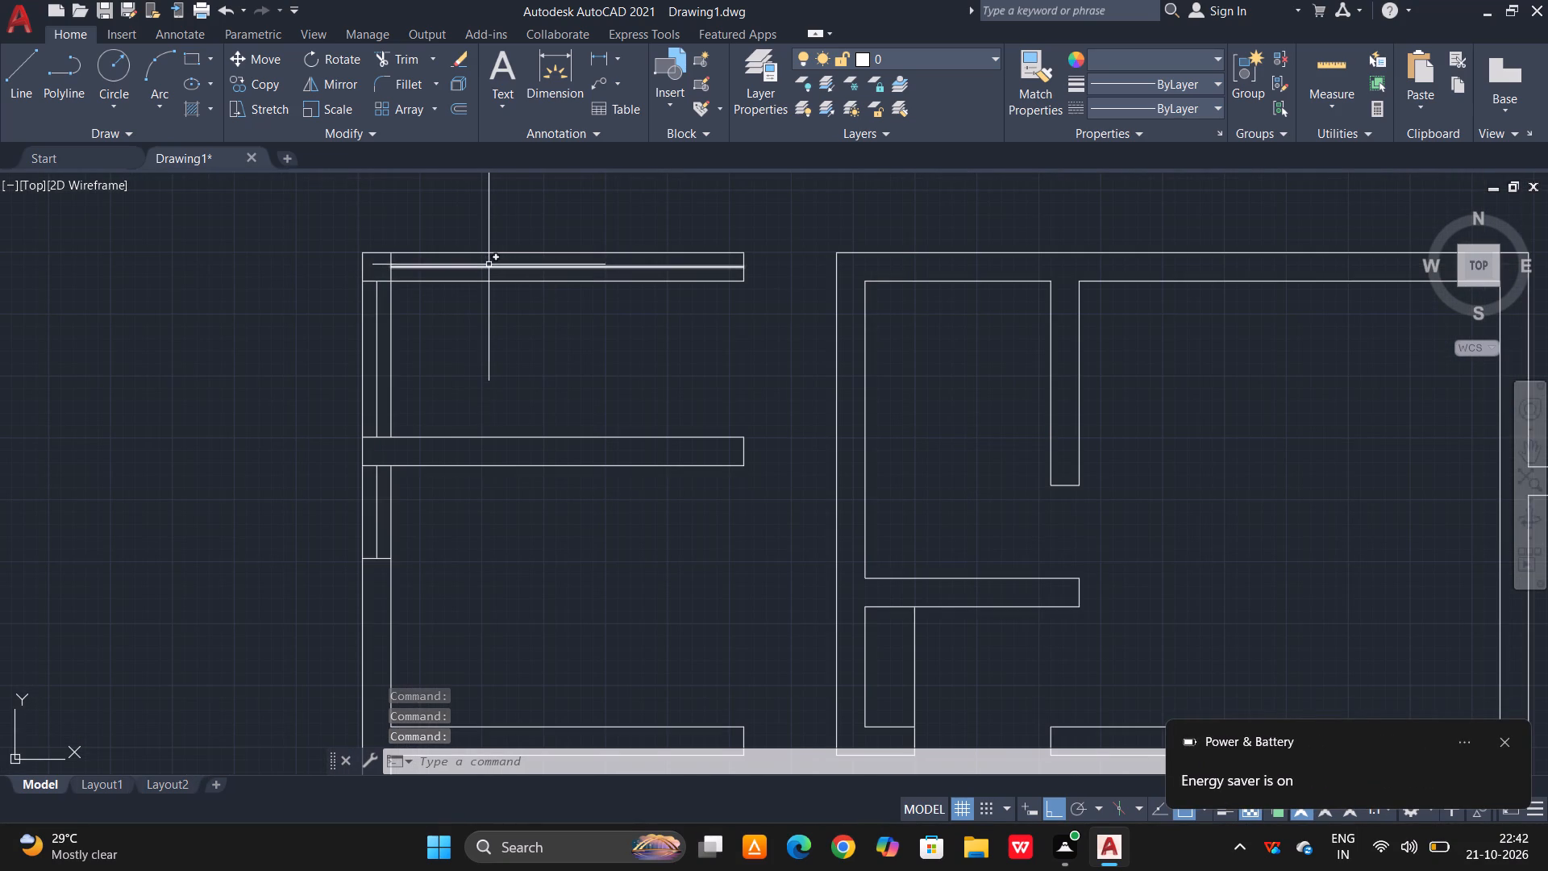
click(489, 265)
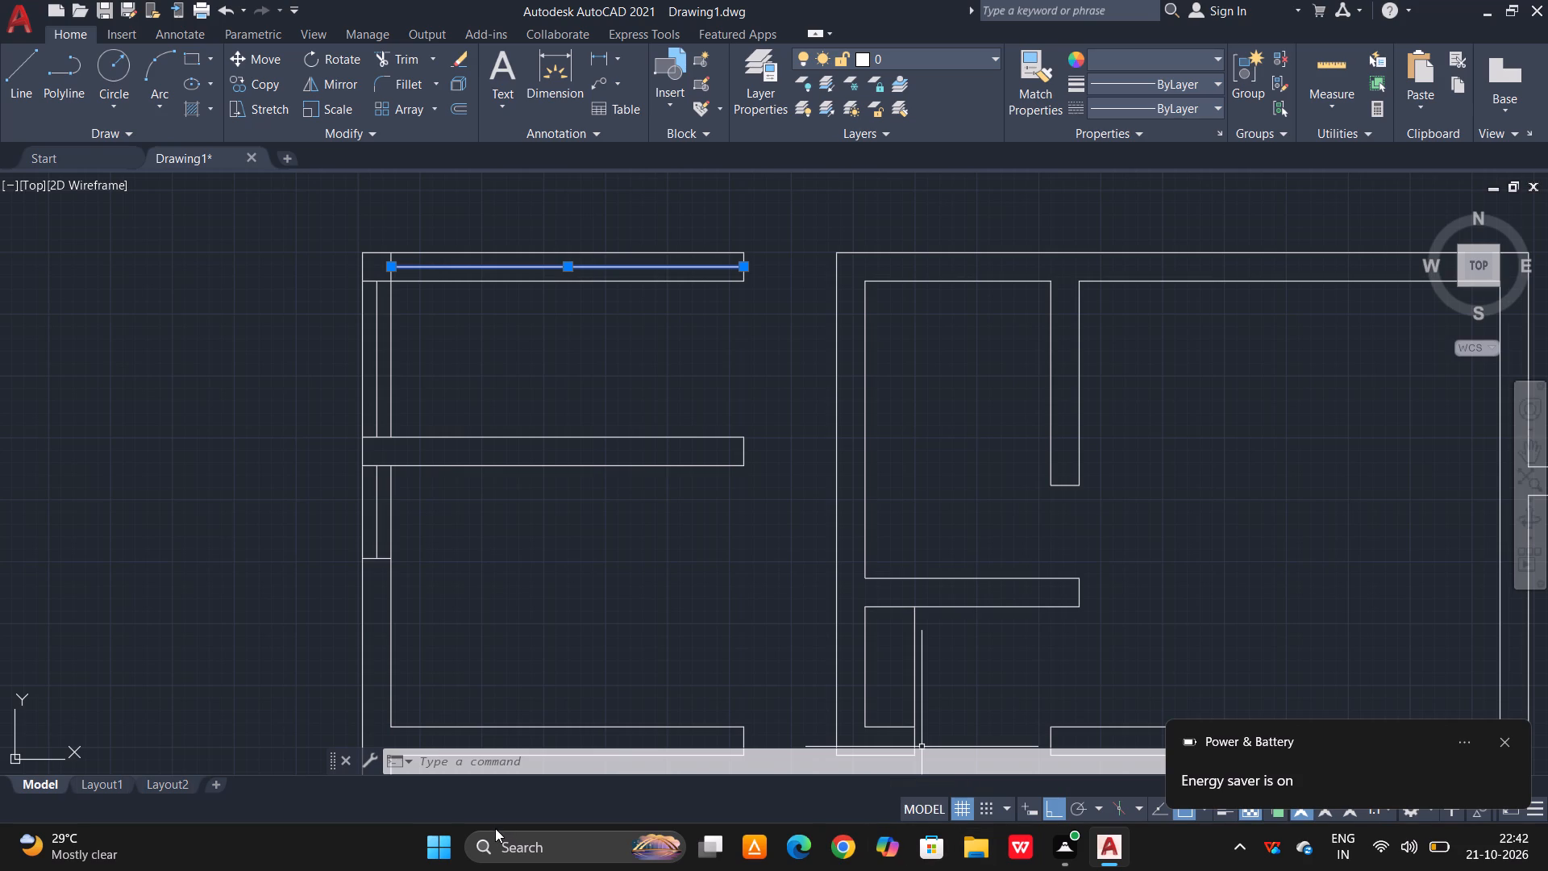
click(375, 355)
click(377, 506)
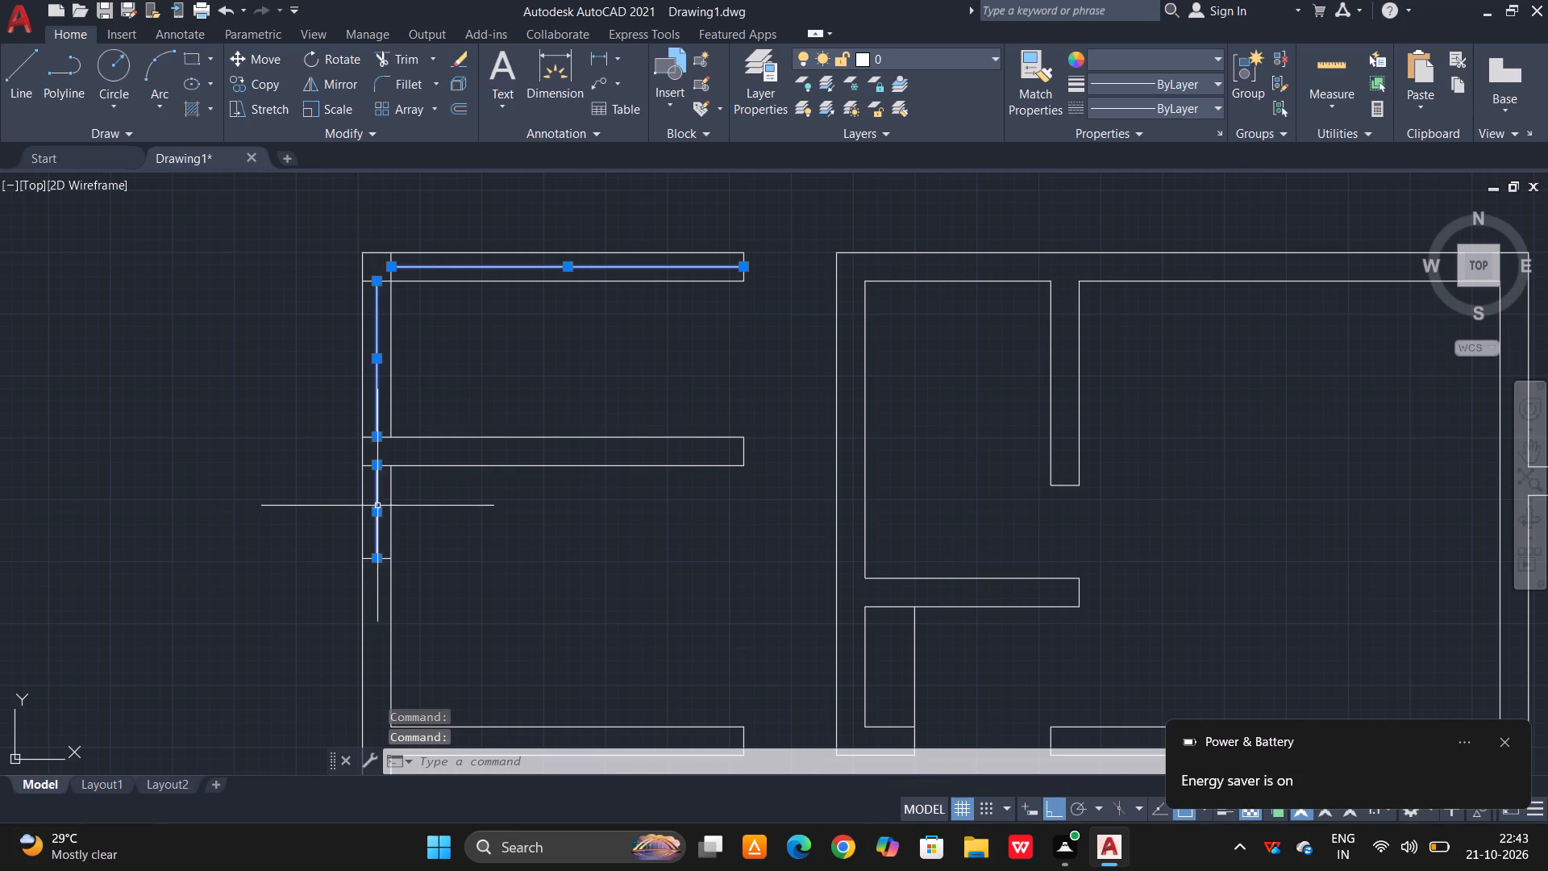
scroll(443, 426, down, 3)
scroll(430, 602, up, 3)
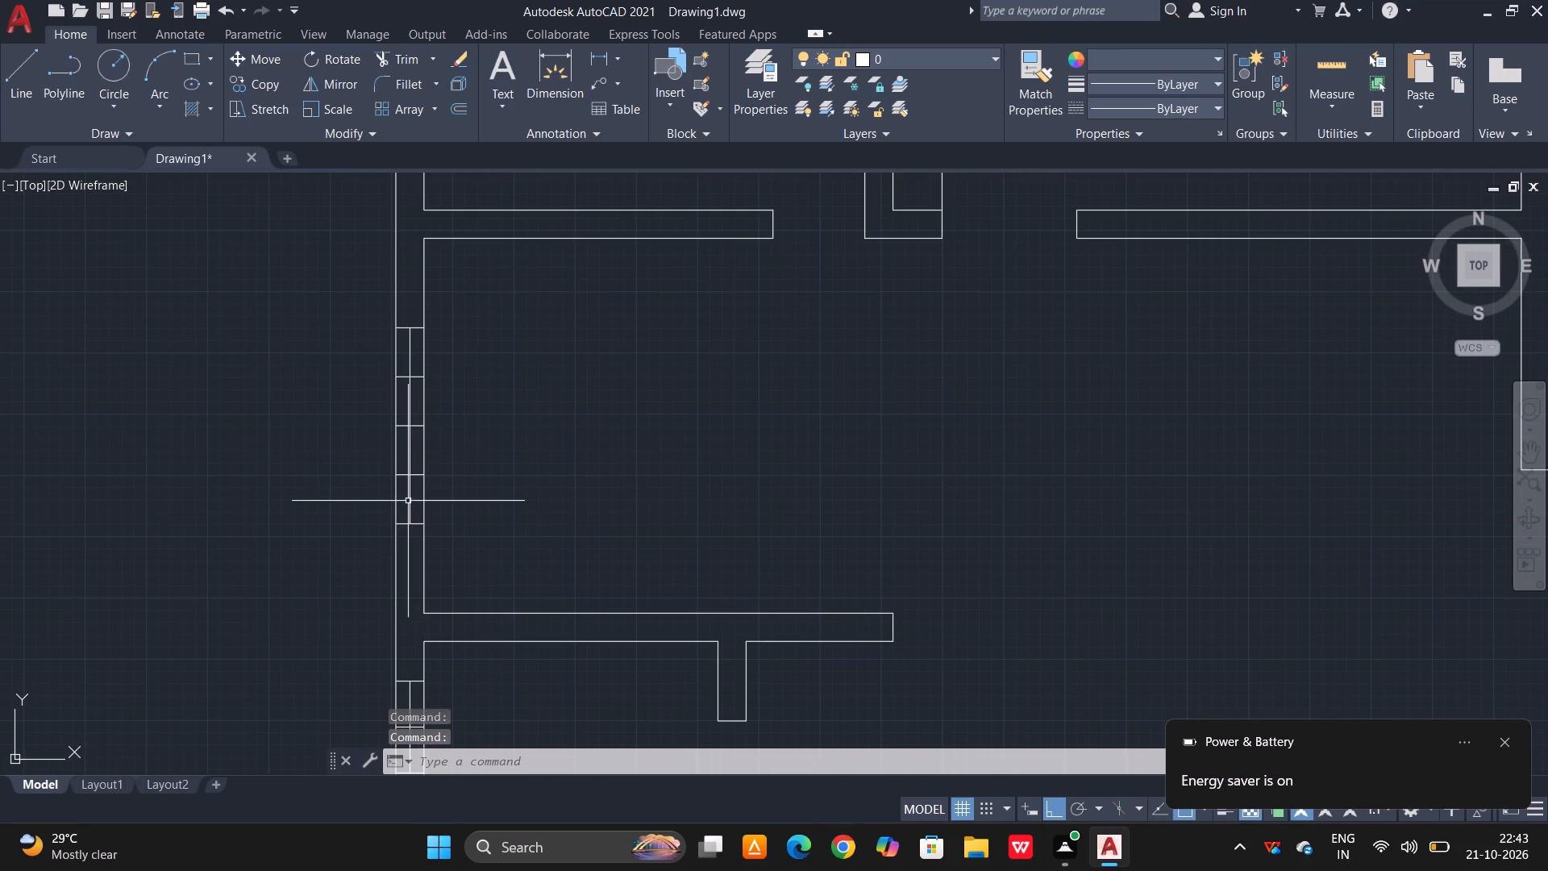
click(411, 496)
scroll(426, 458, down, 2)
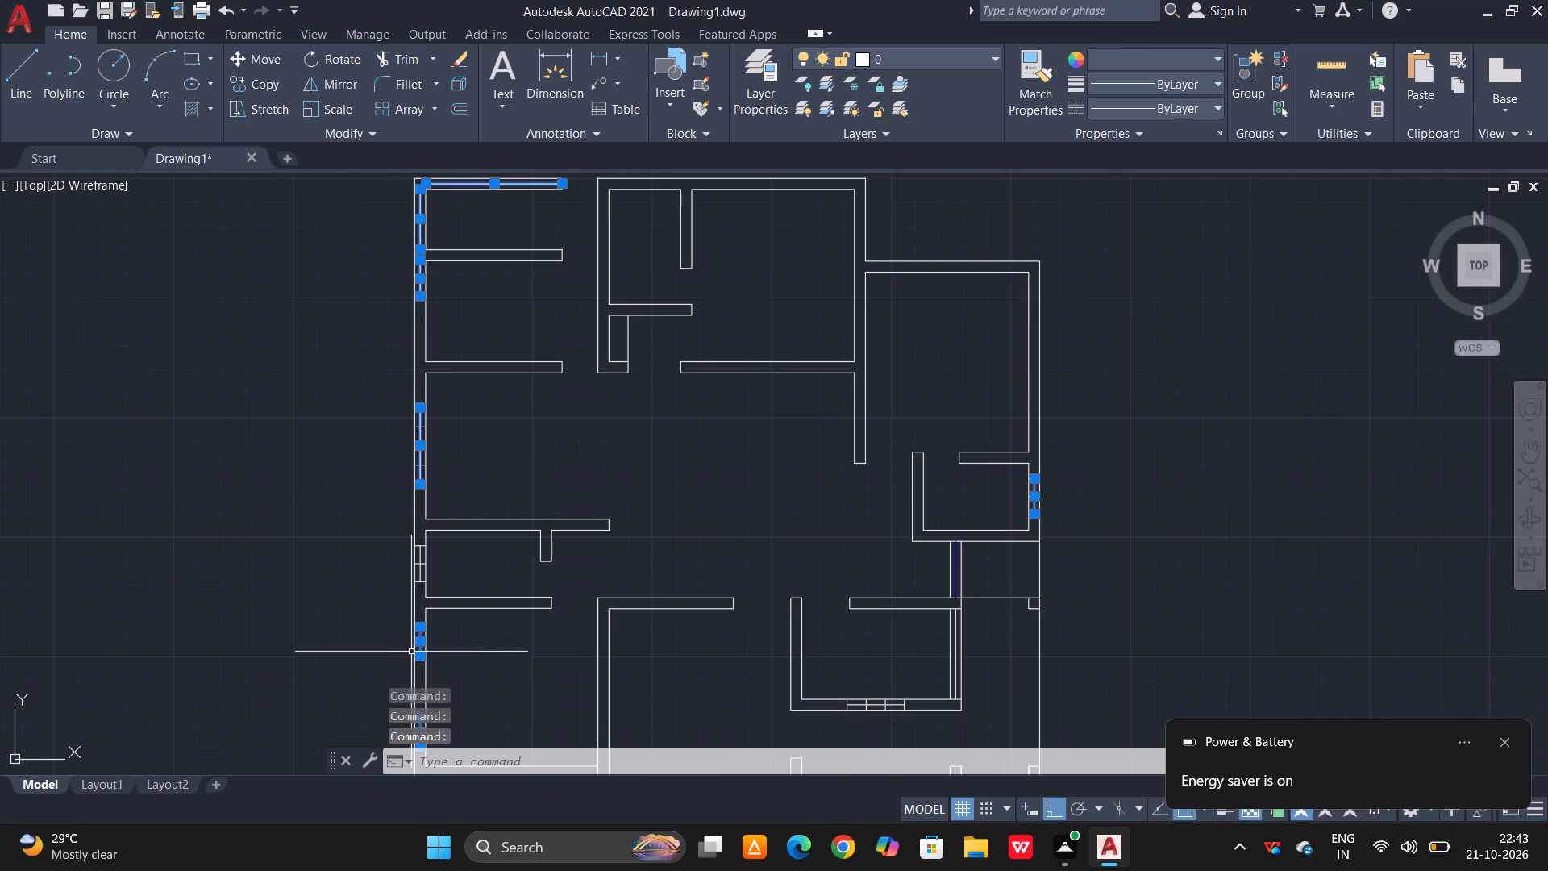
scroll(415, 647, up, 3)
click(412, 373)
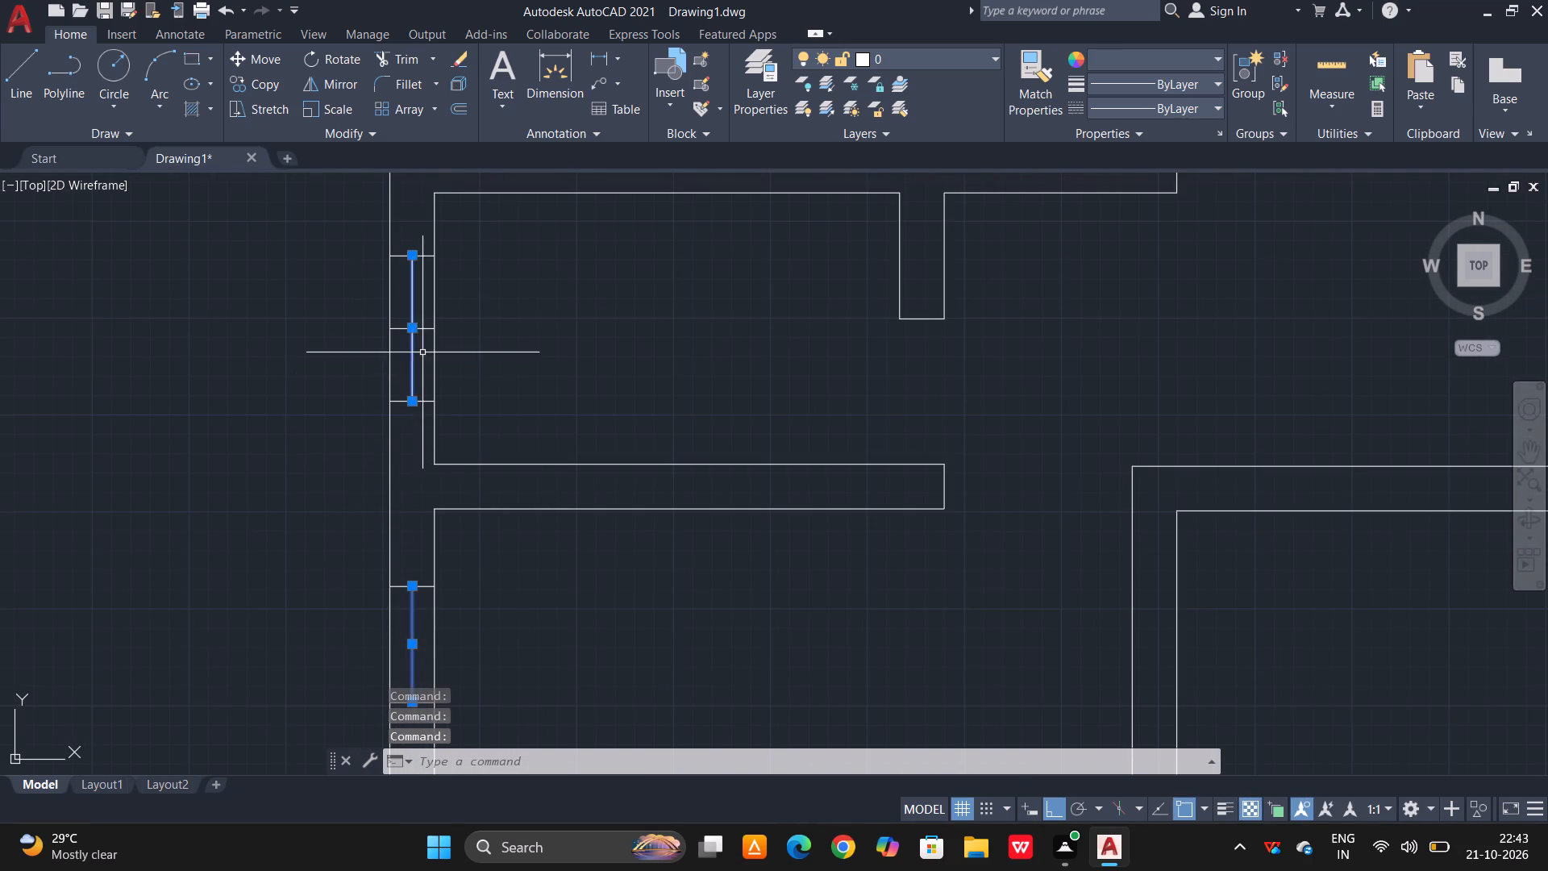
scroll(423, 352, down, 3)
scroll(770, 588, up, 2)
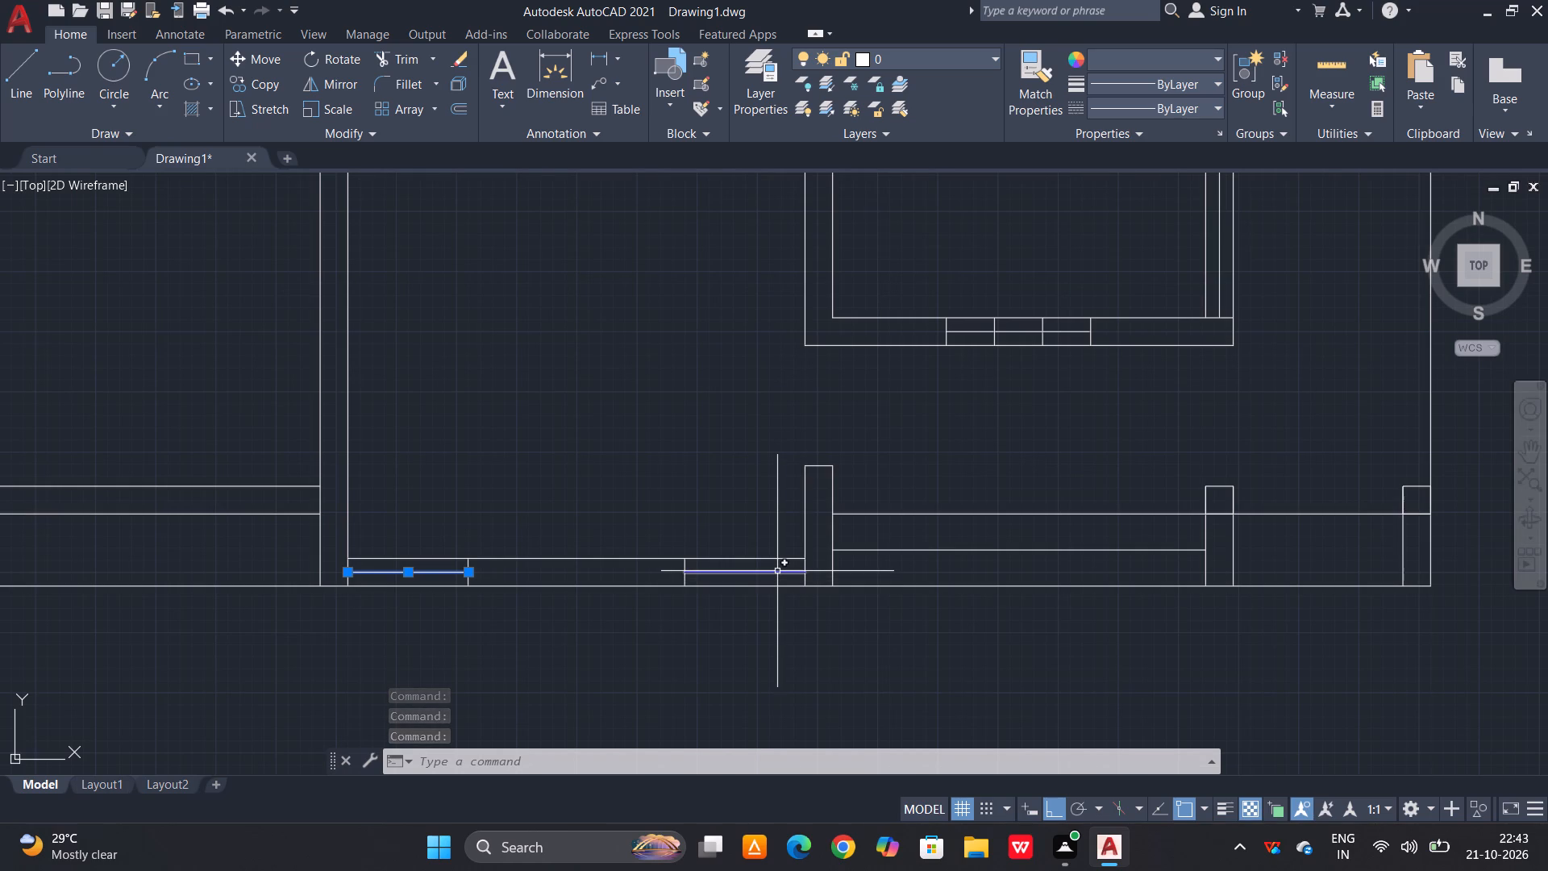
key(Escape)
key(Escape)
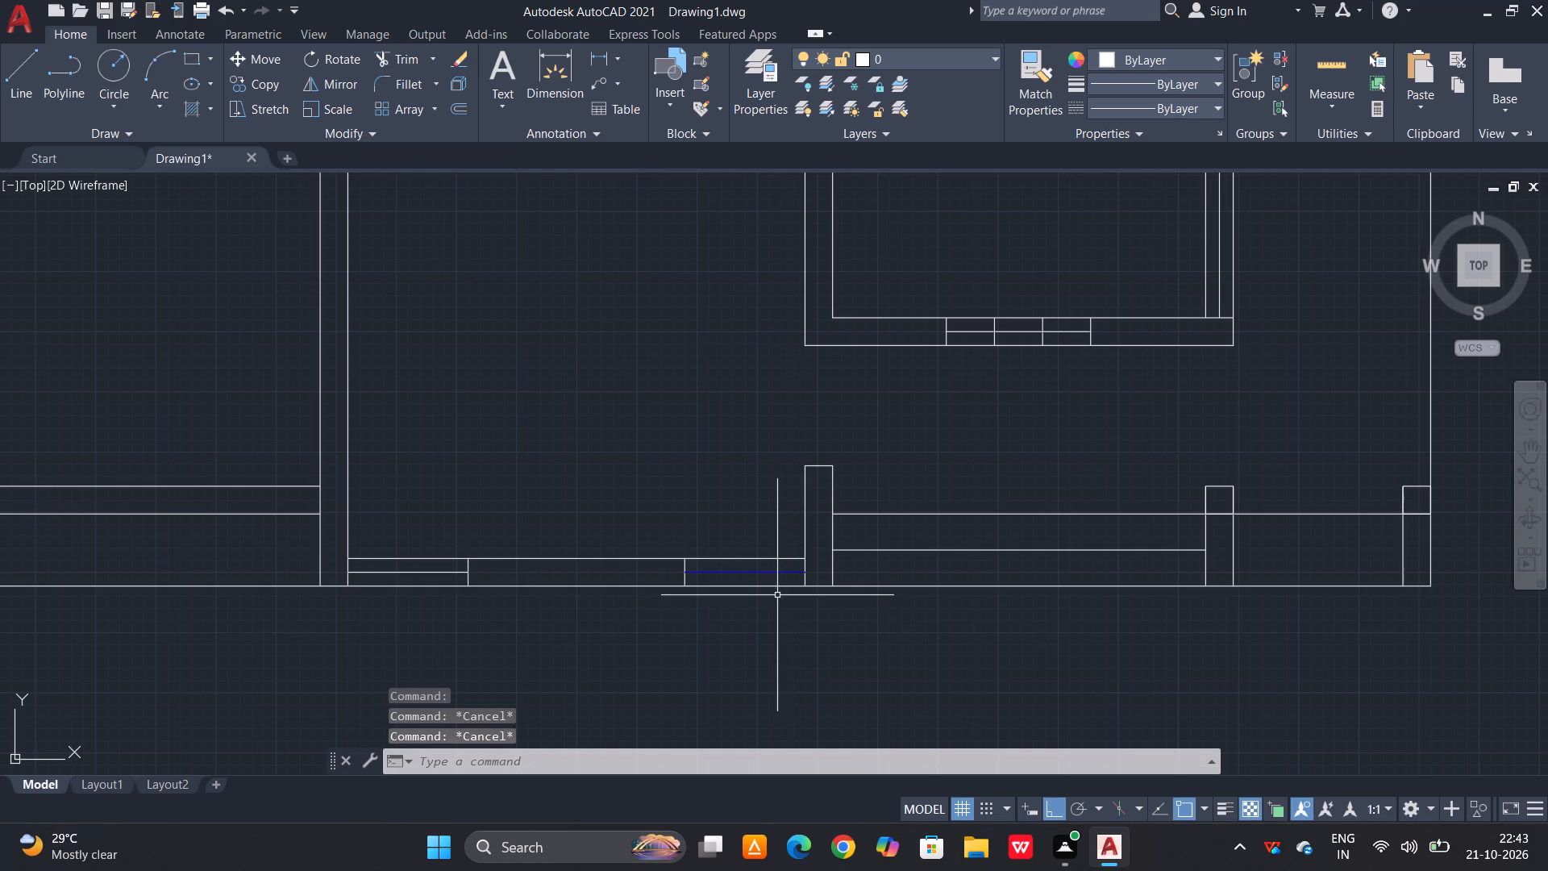
Match the properties of the bottom wall's left window centre line onto the blue centre line beside it and both lower-left room window centre lines.
text(ma)
key(space)
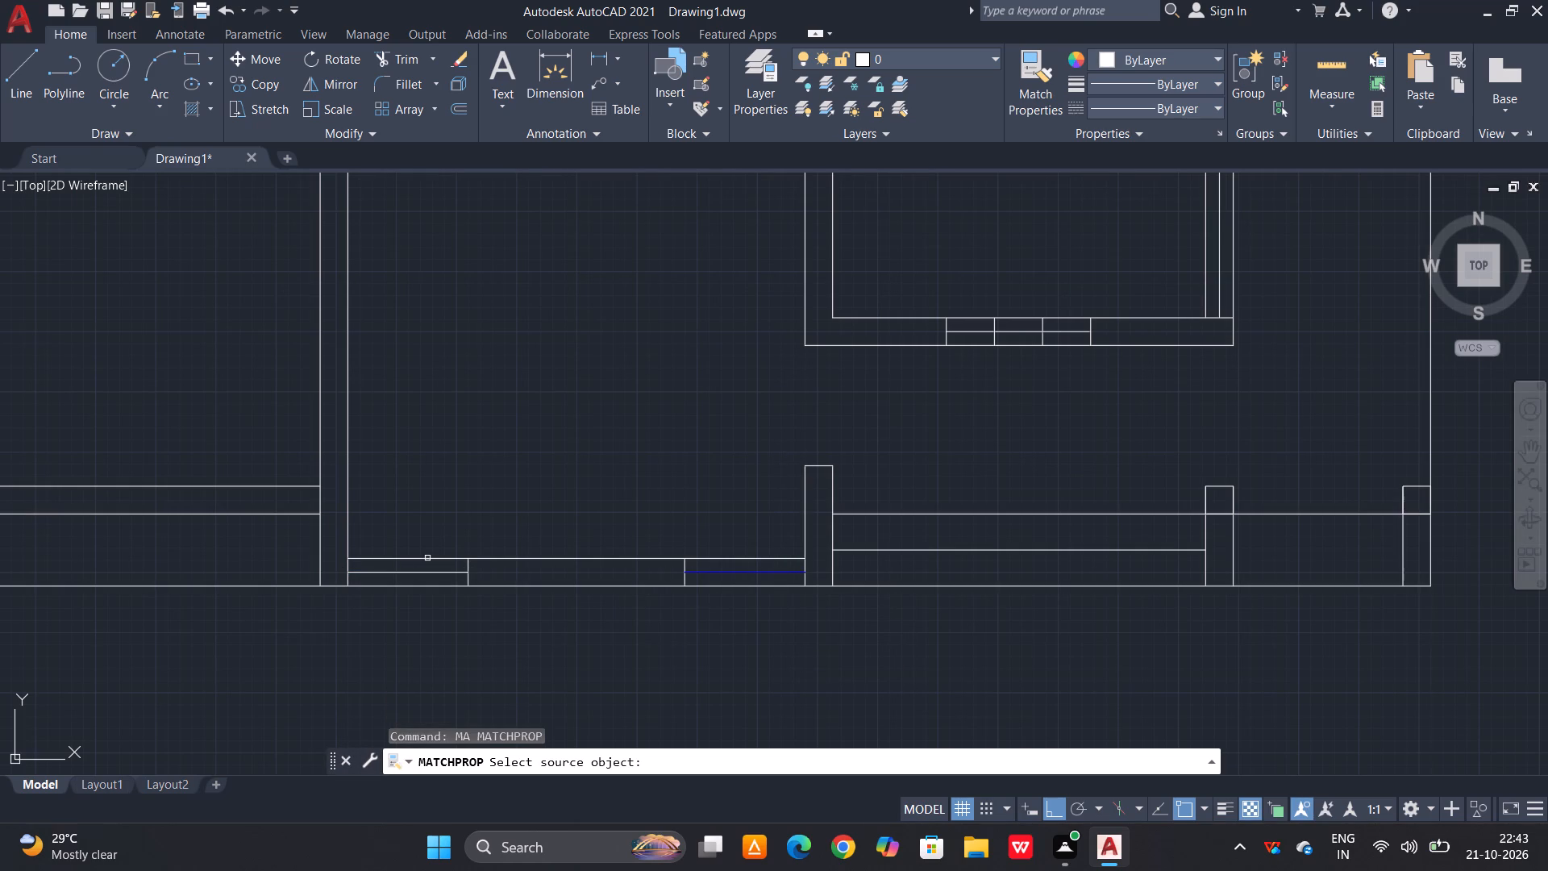
click(422, 572)
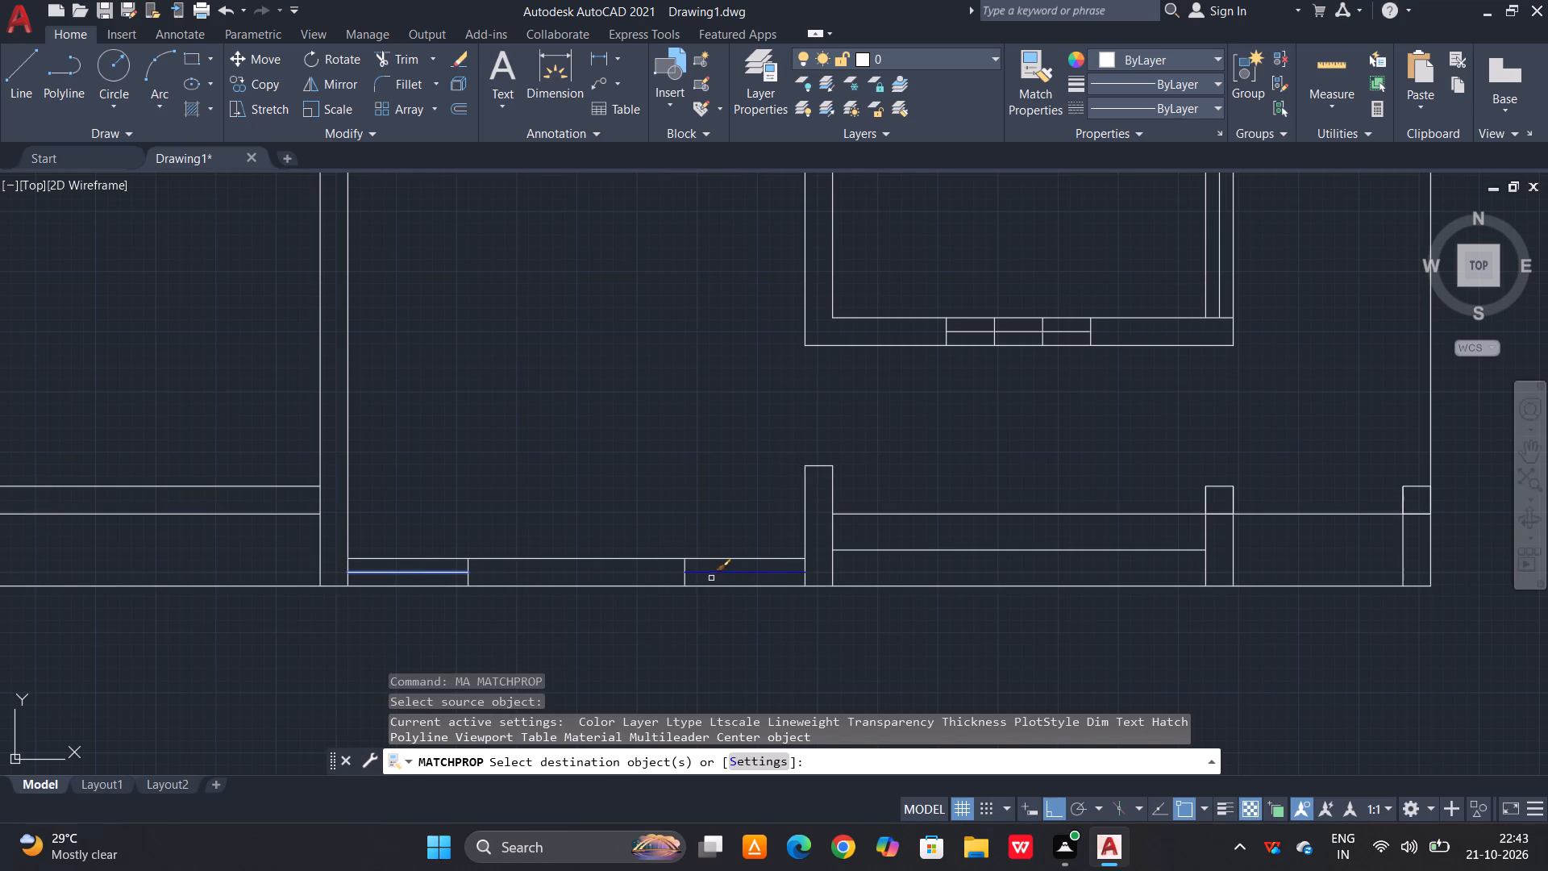
click(717, 573)
scroll(701, 605, down, 2)
scroll(340, 427, up, 1)
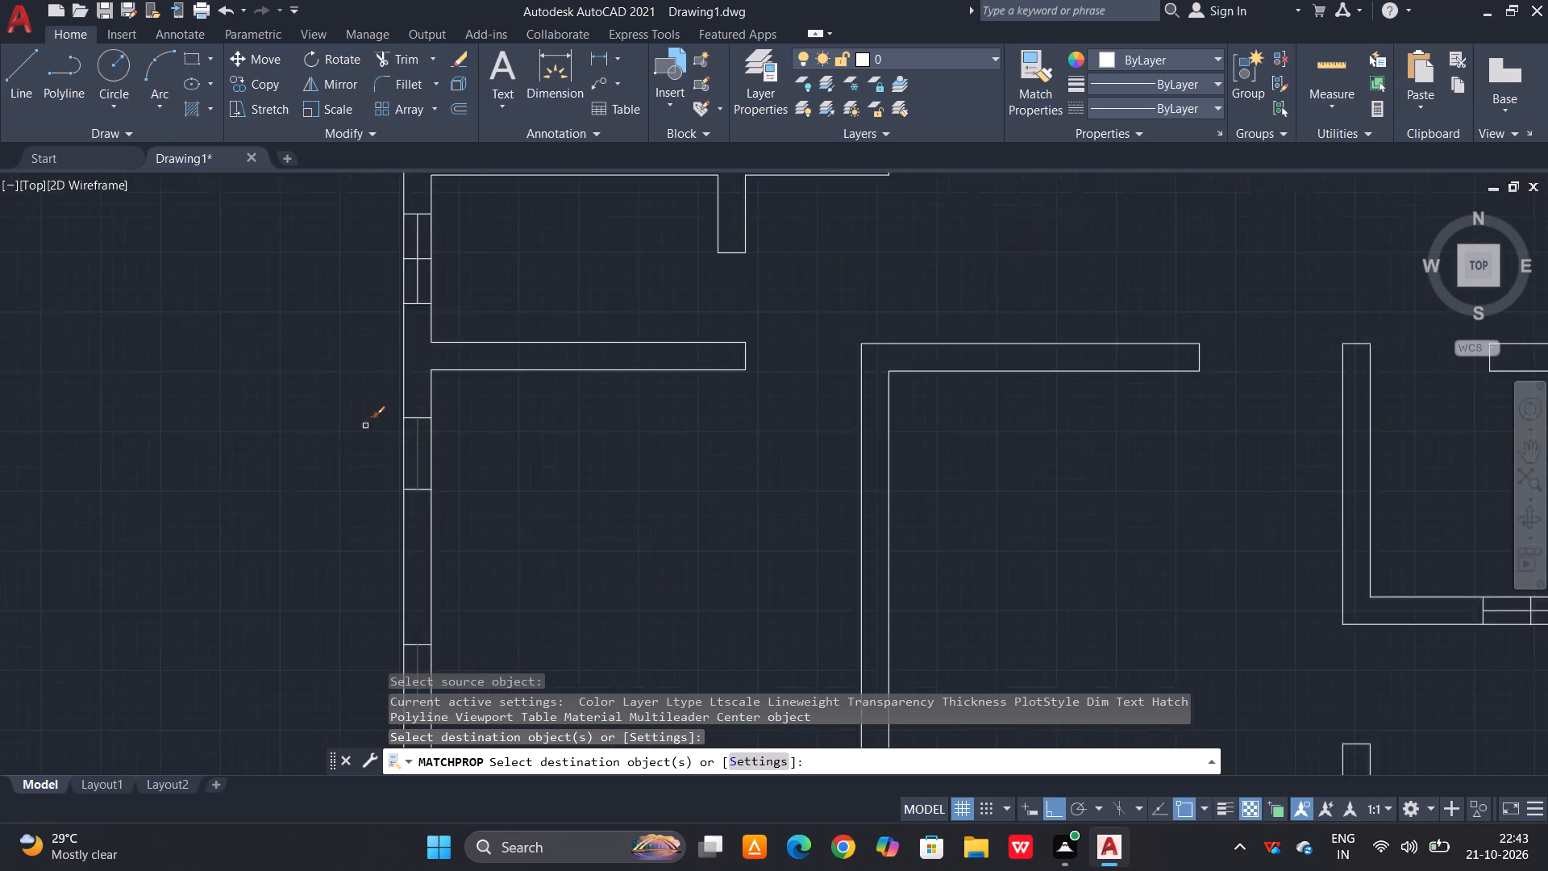
scroll(365, 426, up, 2)
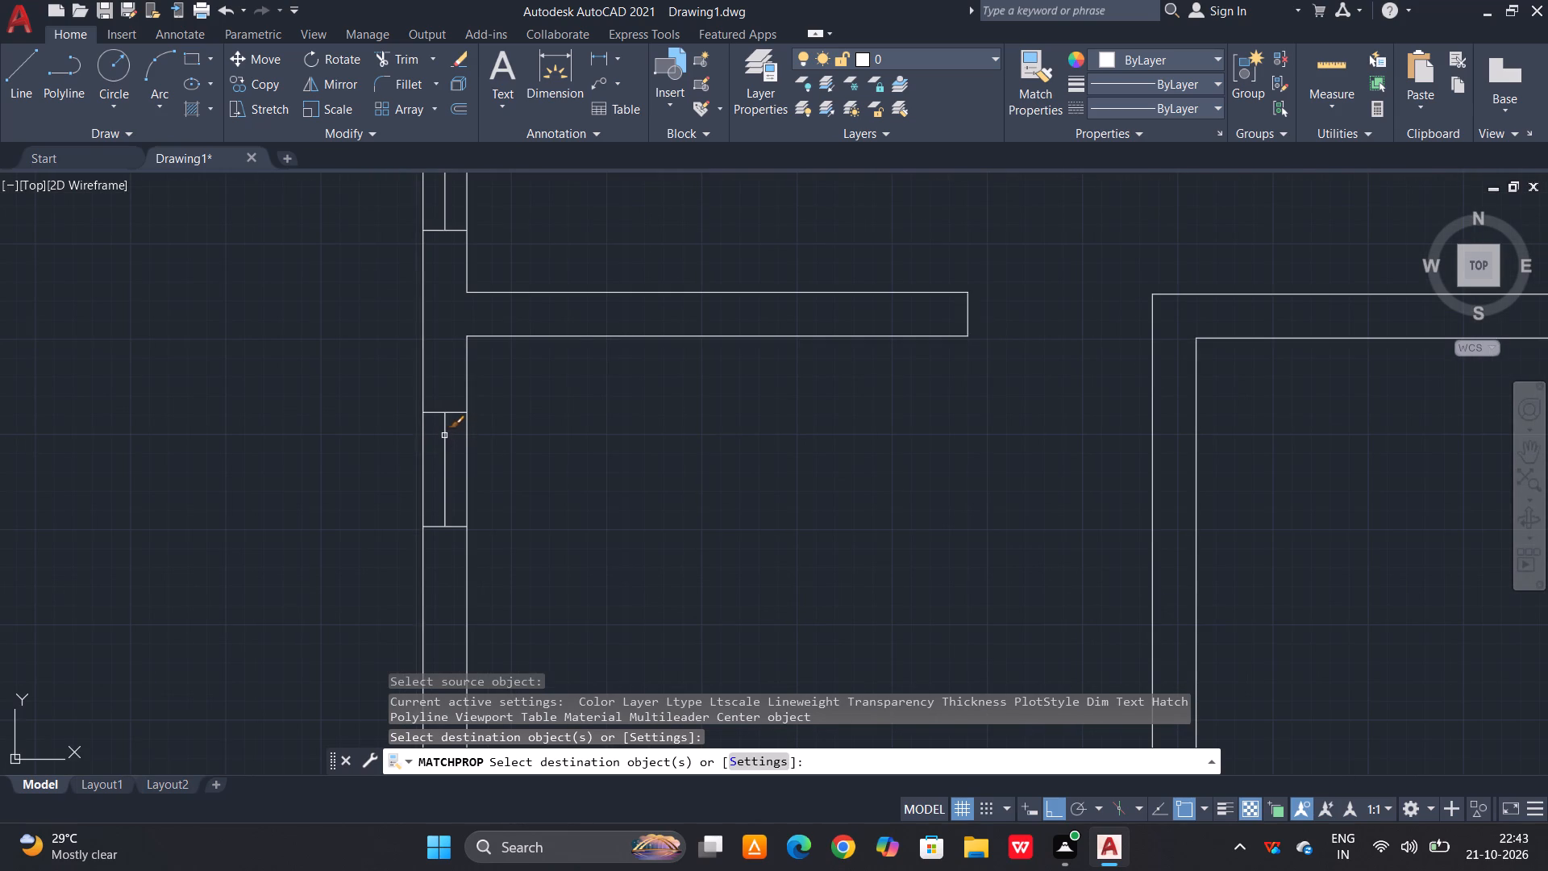
click(443, 435)
scroll(460, 406, down, 3)
scroll(464, 524, up, 2)
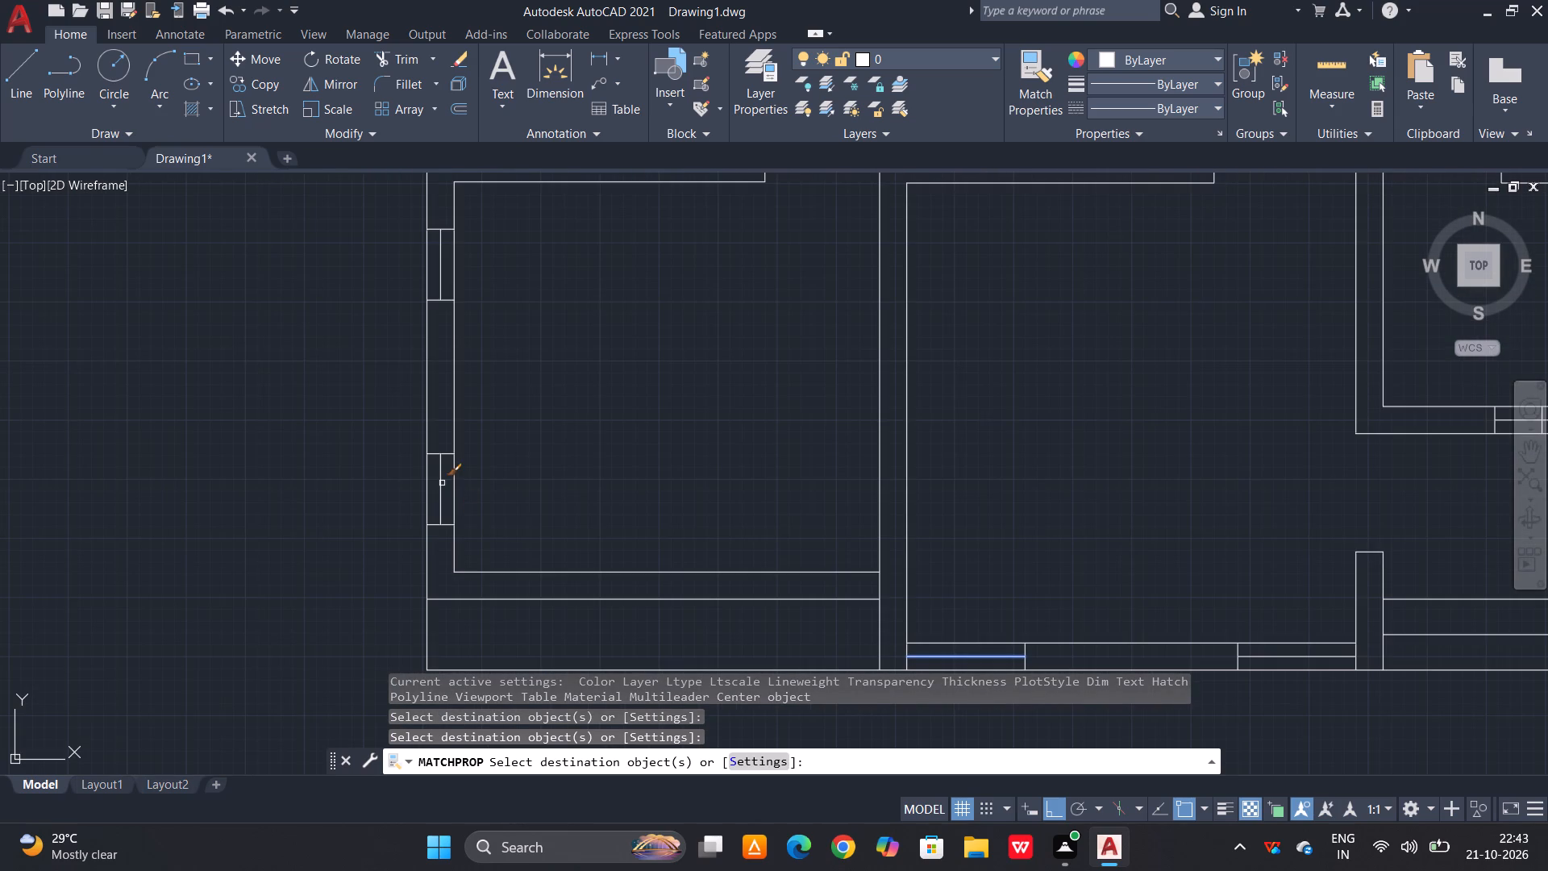
click(441, 482)
scroll(439, 560, down, 1)
middle_drag(405, 473, 493, 421)
scroll(497, 415, up, 2)
key(Escape)
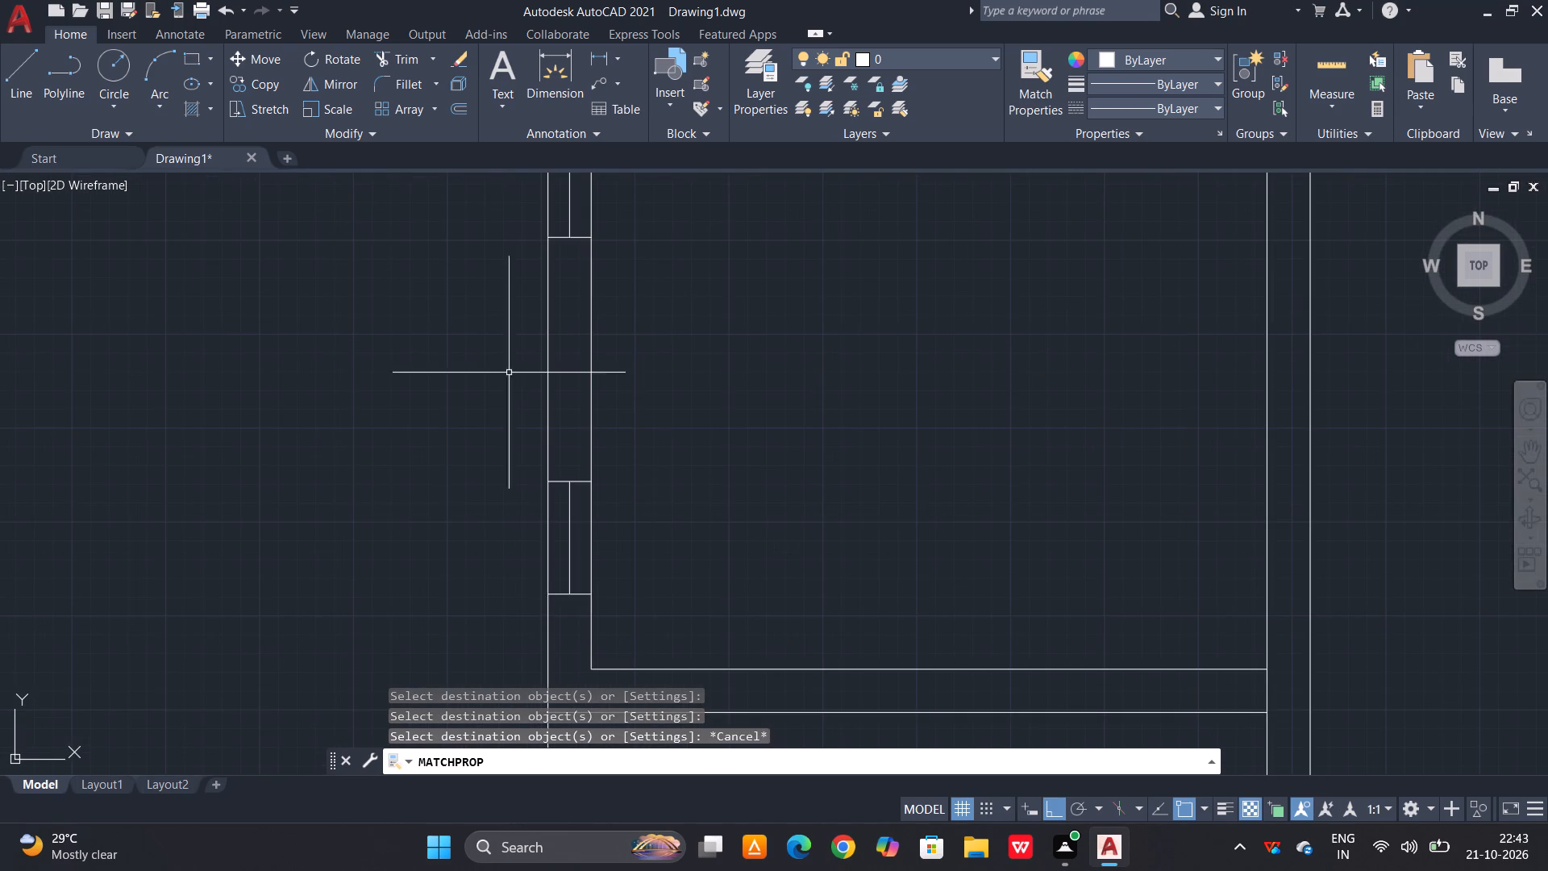
Copy both windows in the lower-left room's outer wall to the midpoint of the upper-right room's inner right wall line.
scroll(545, 437, down, 1)
click(566, 230)
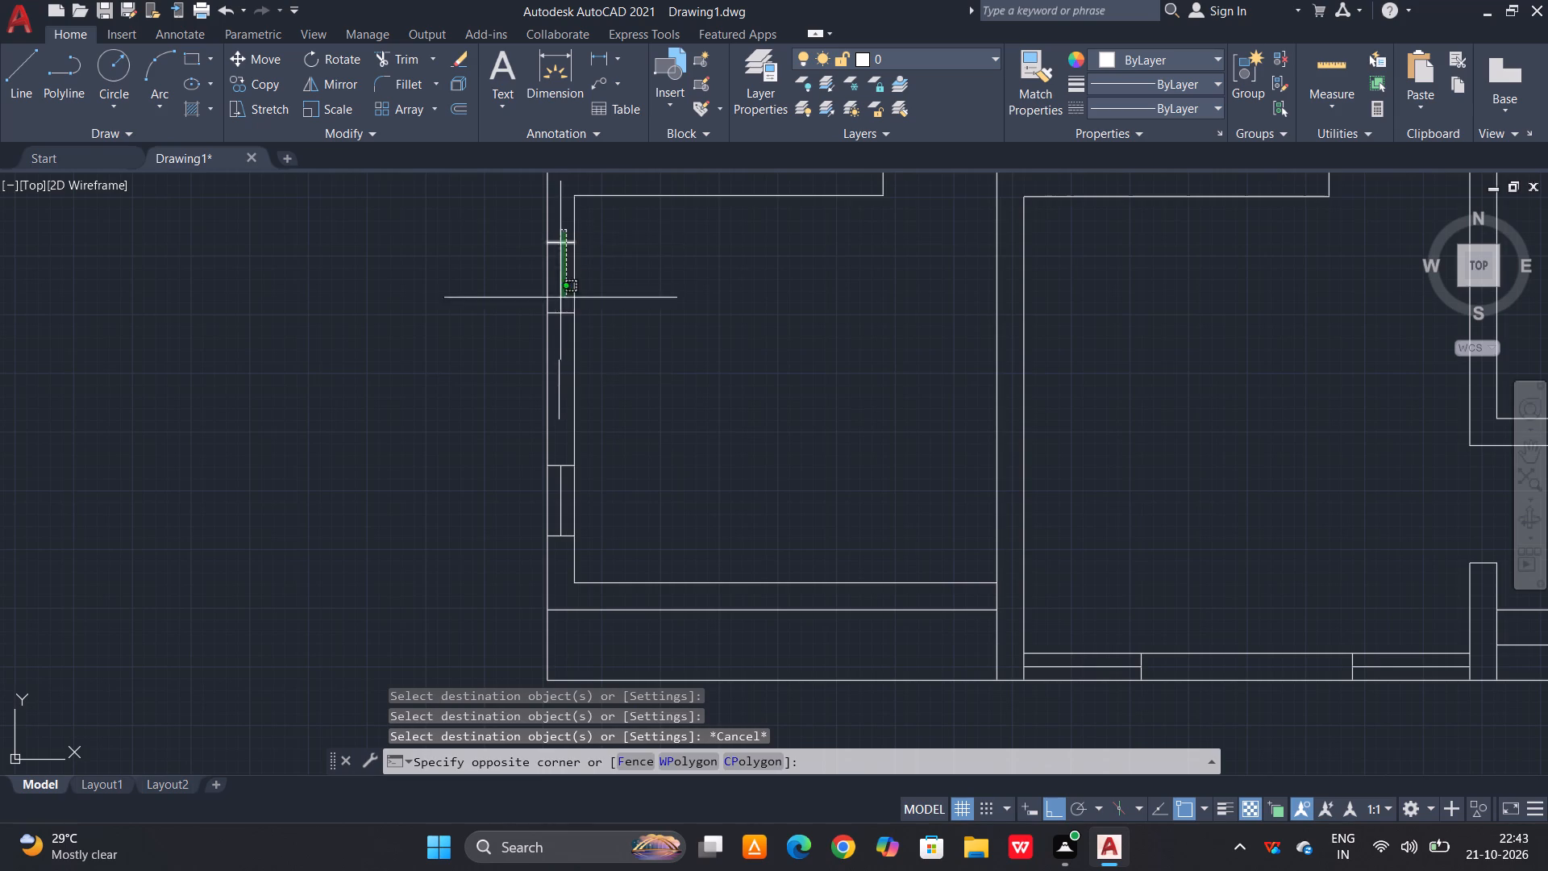
click(551, 558)
text(co)
key(space)
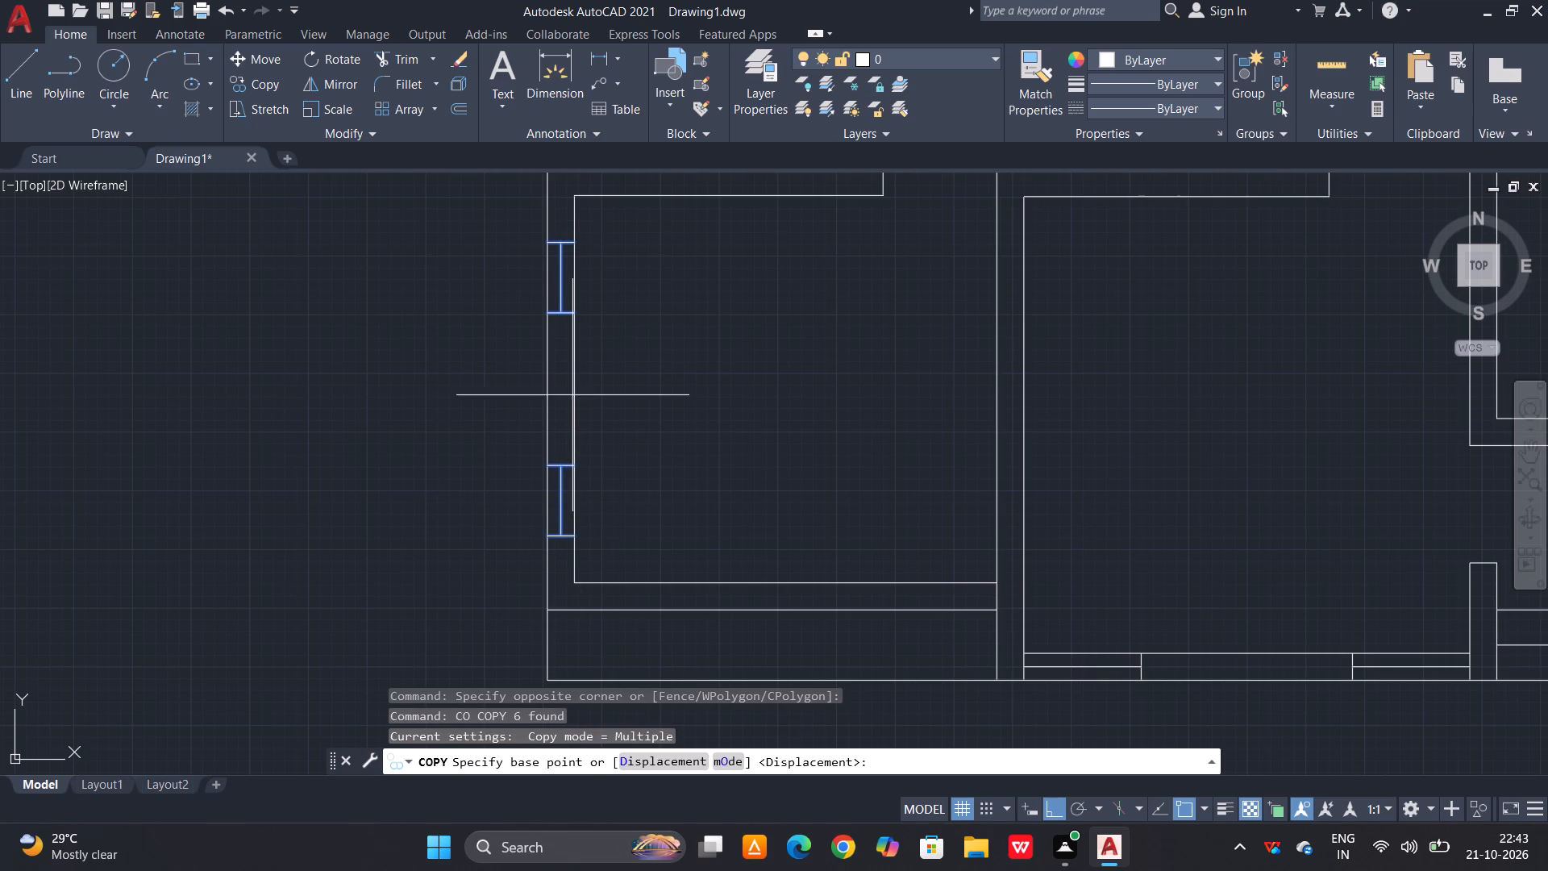
click(572, 386)
scroll(538, 464, down, 5)
scroll(604, 370, up, 1)
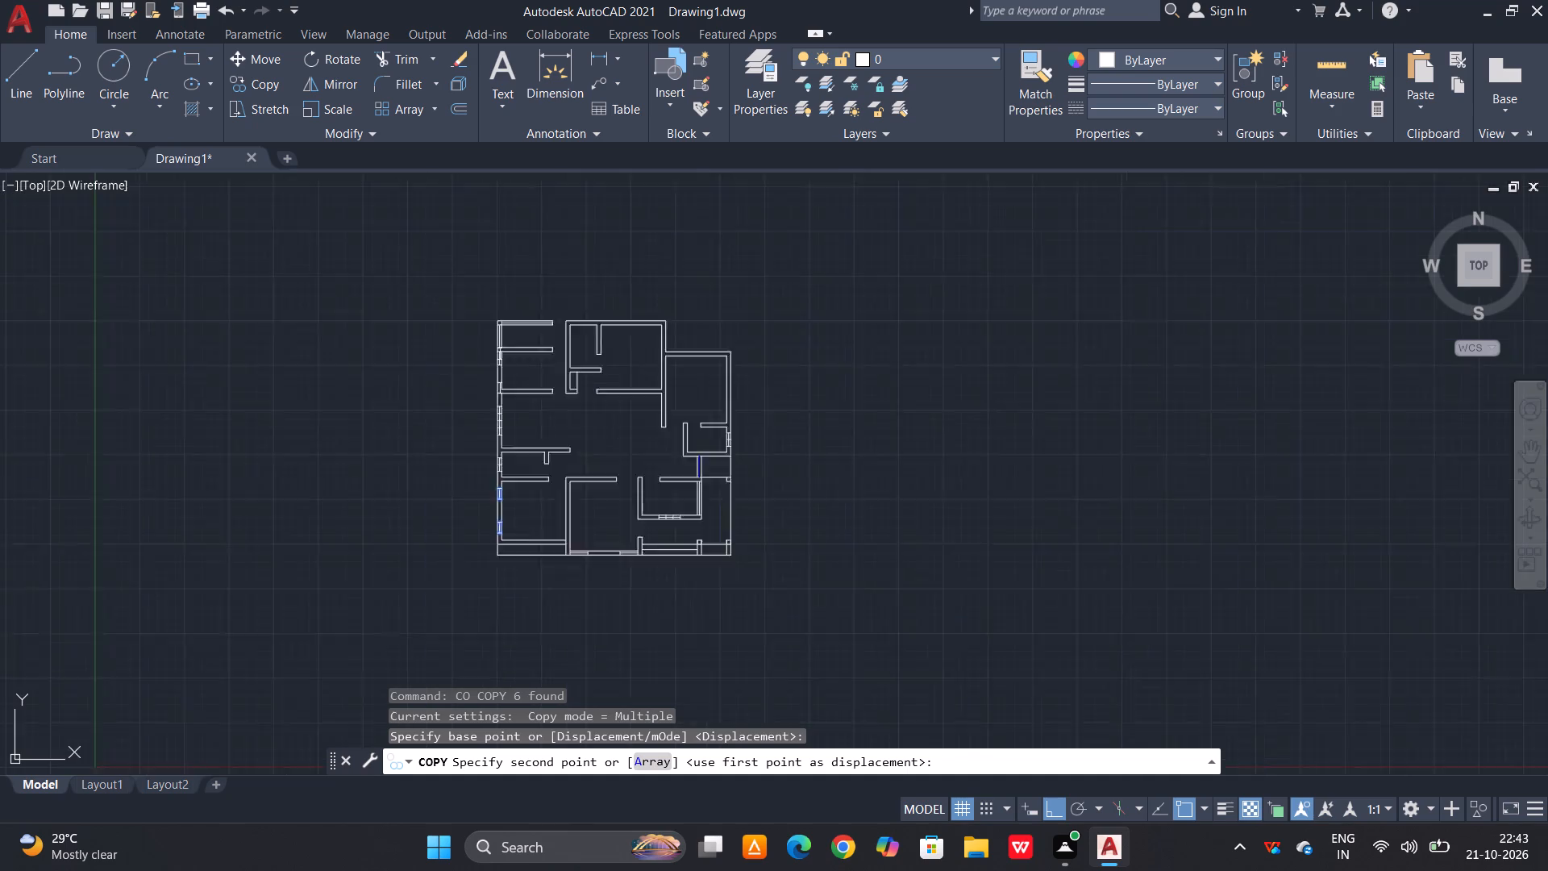
scroll(605, 370, up, 2)
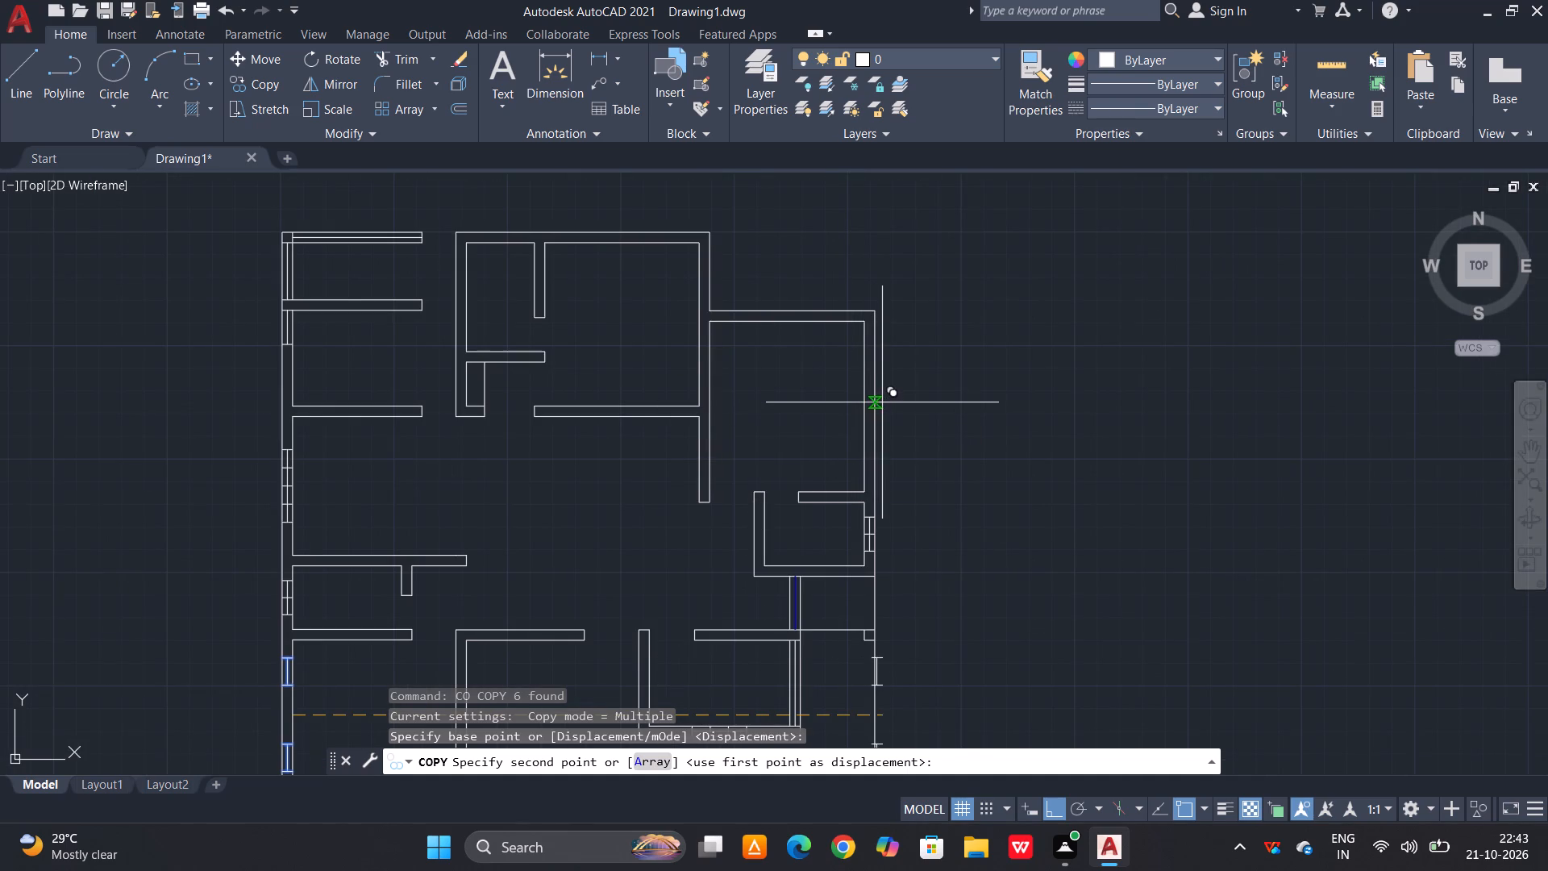
click(861, 408)
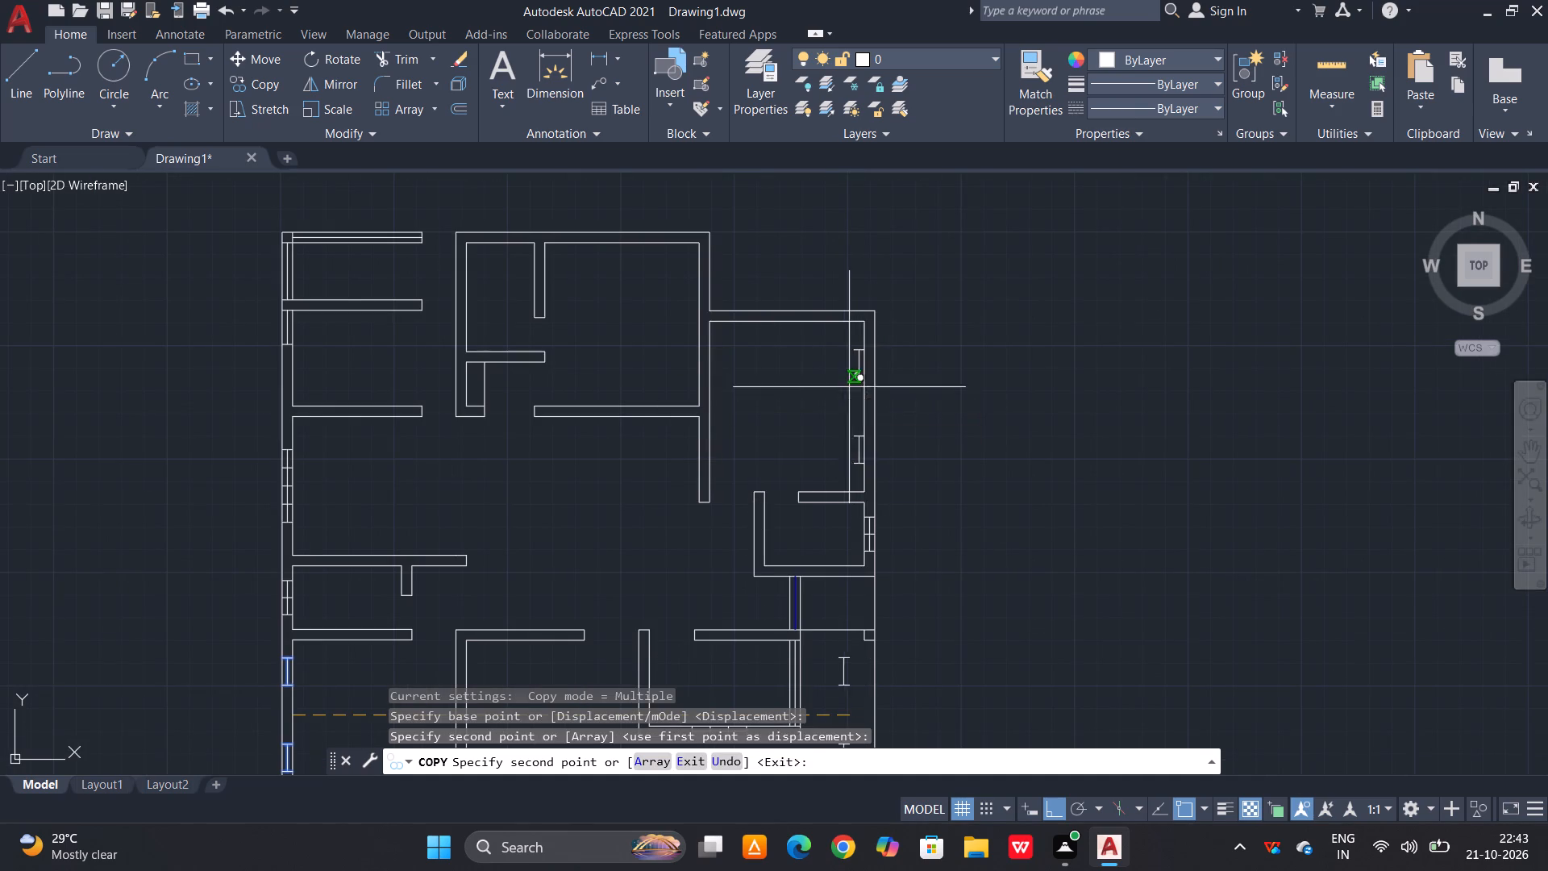
scroll(849, 387, up, 3)
key(Escape)
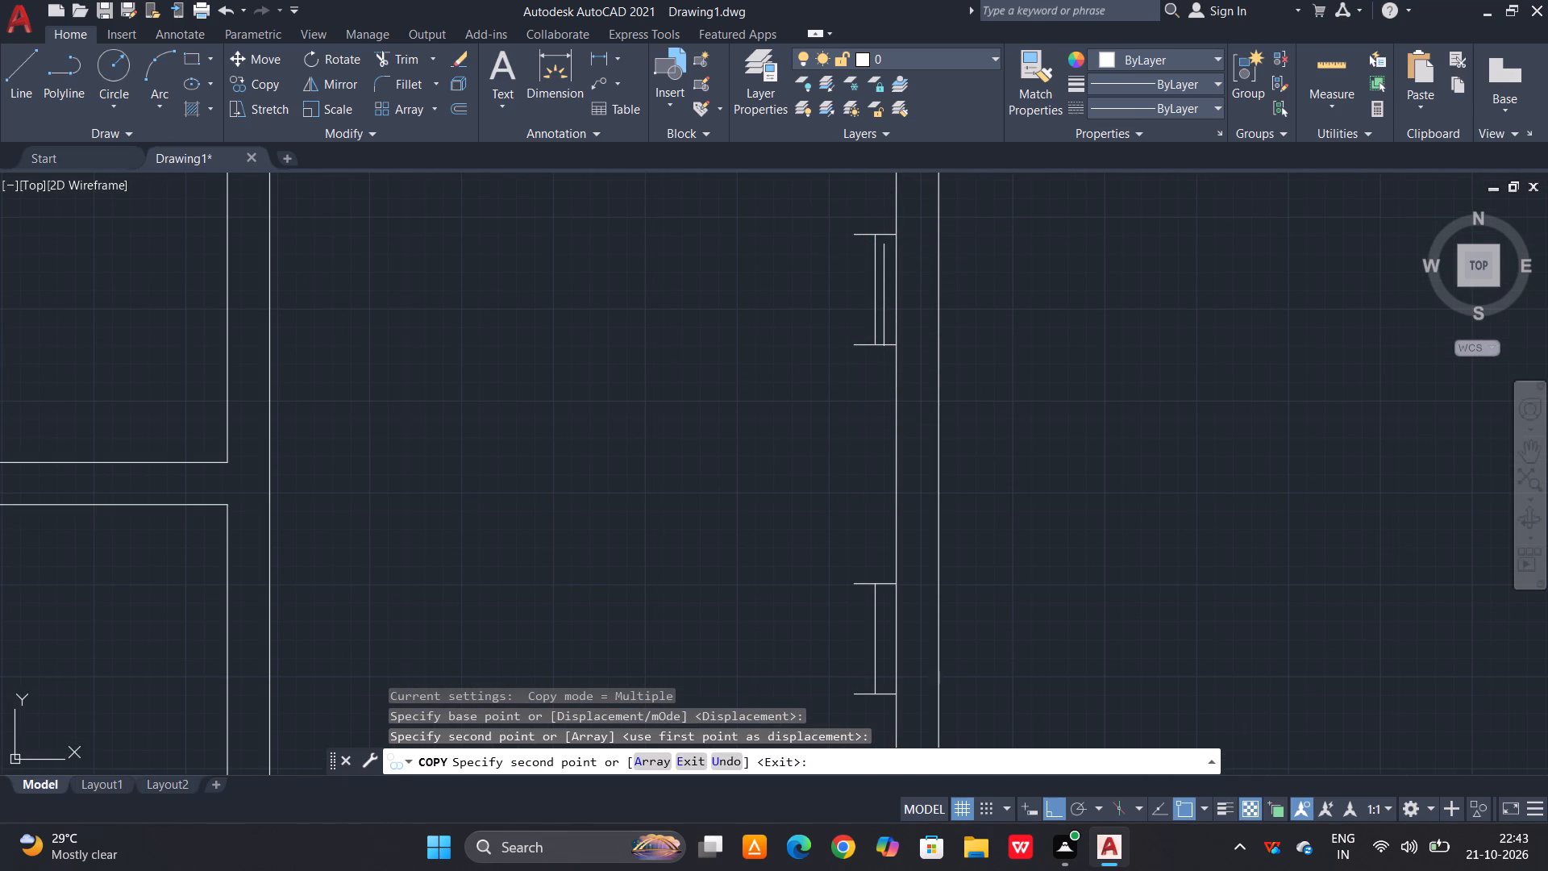
Move the two copied windows horizontally so they sit within the thickness of the upper-right room's right wall.
click(884, 230)
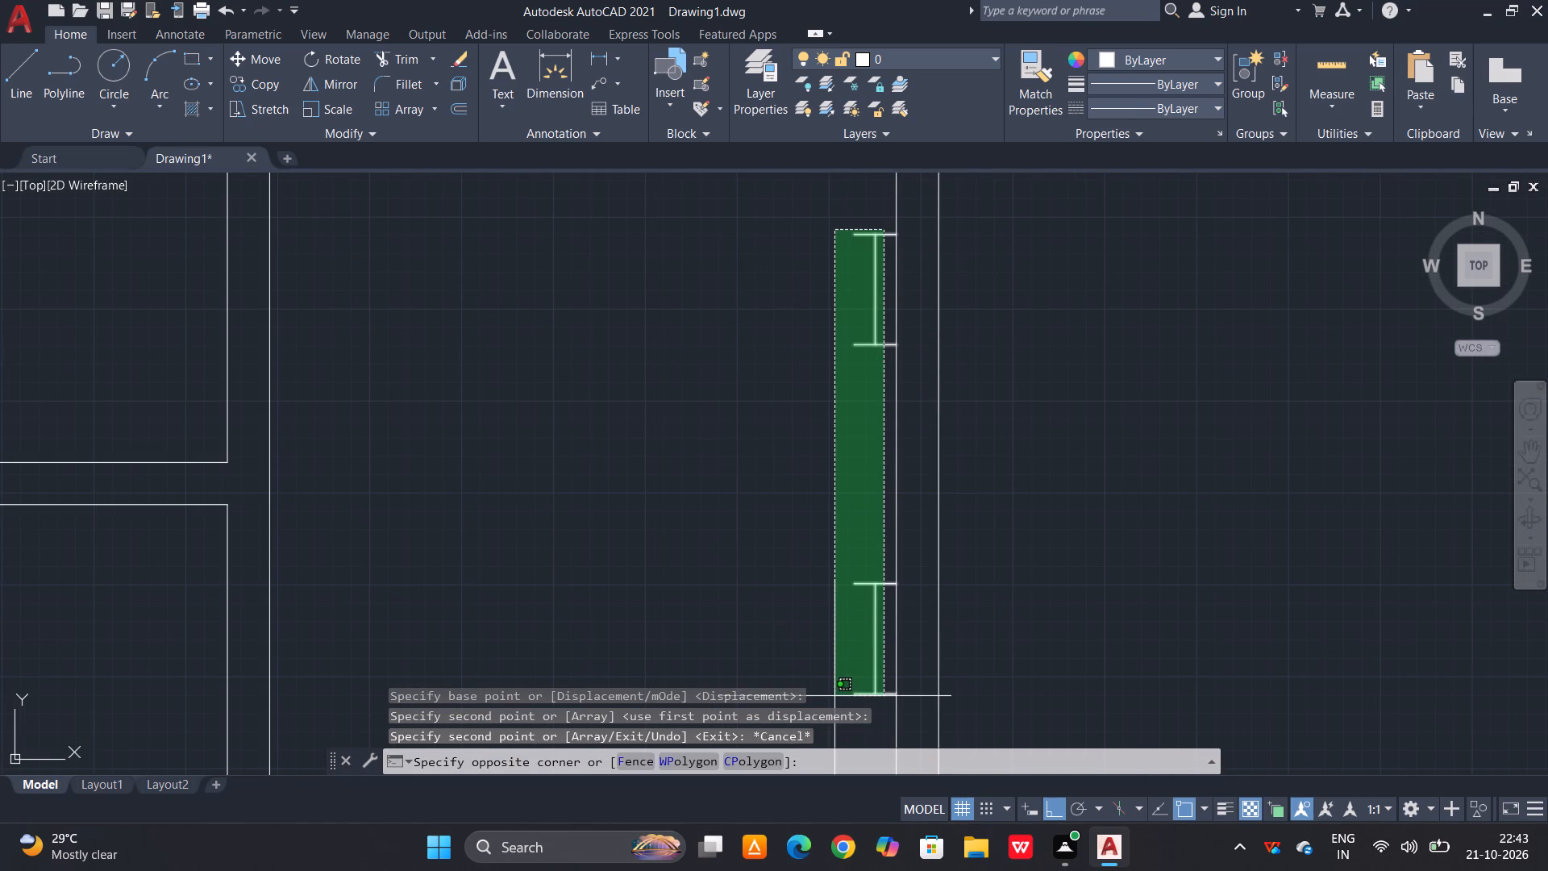
click(834, 696)
key(m)
key(space)
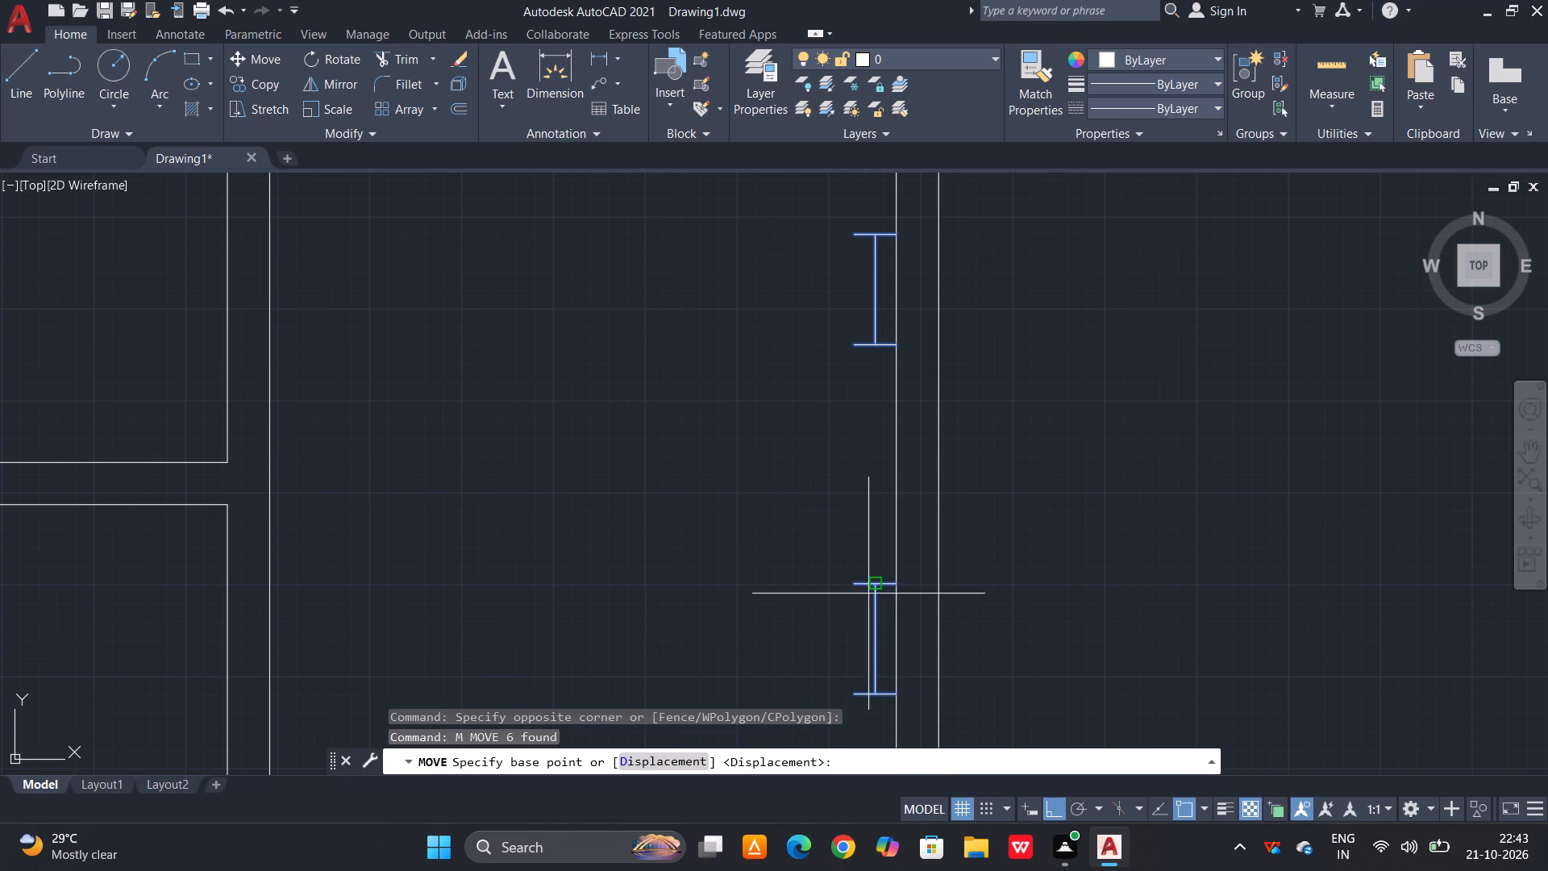
scroll(872, 604, down, 1)
scroll(860, 692, up, 2)
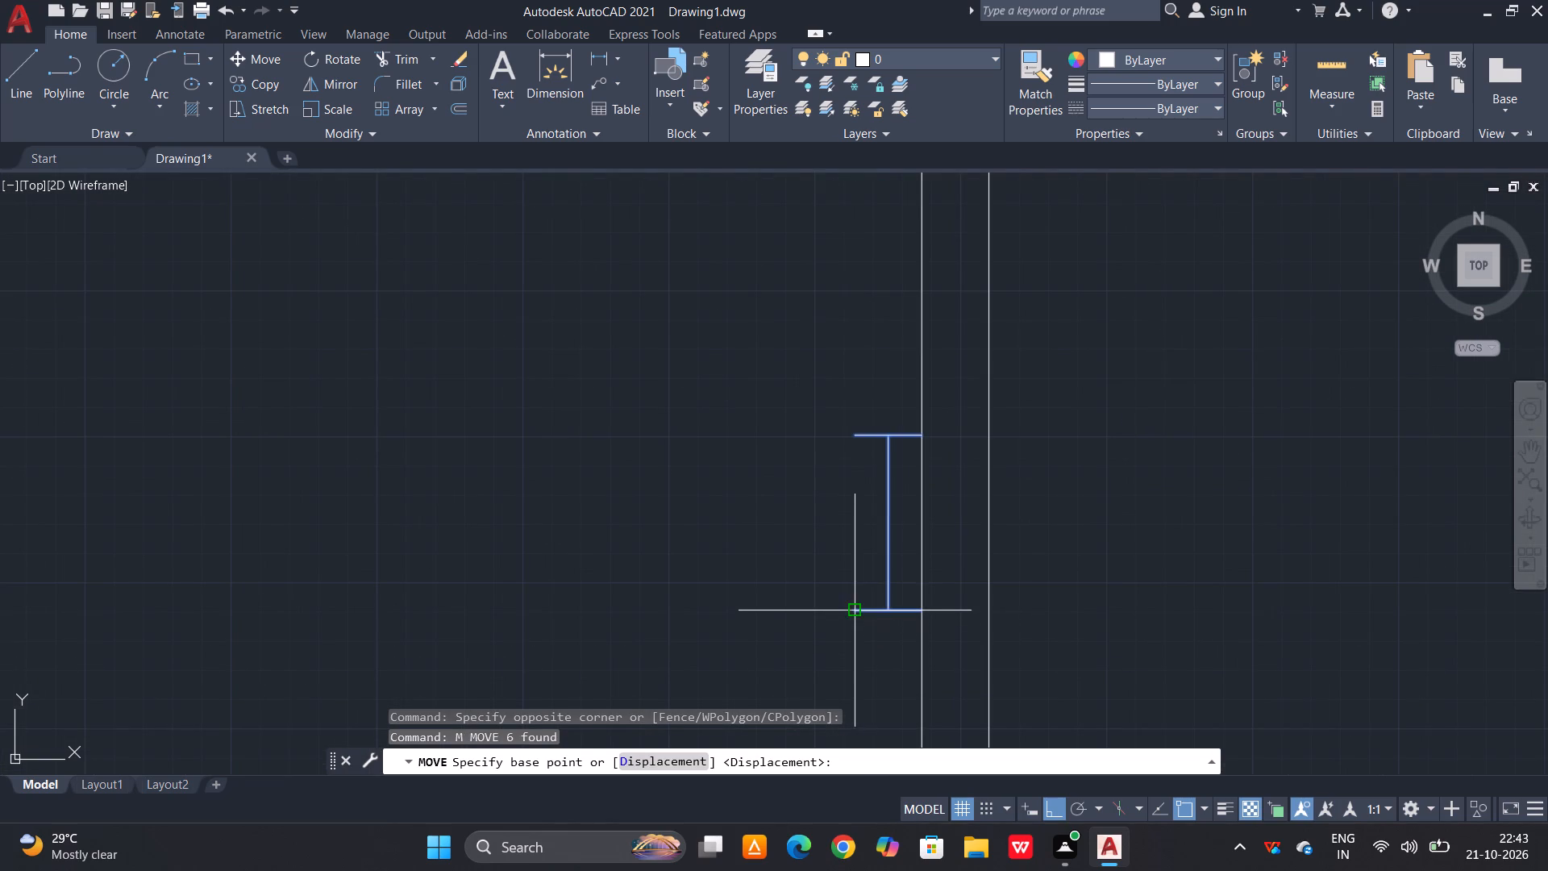
click(856, 612)
click(924, 609)
scroll(996, 554, down, 2)
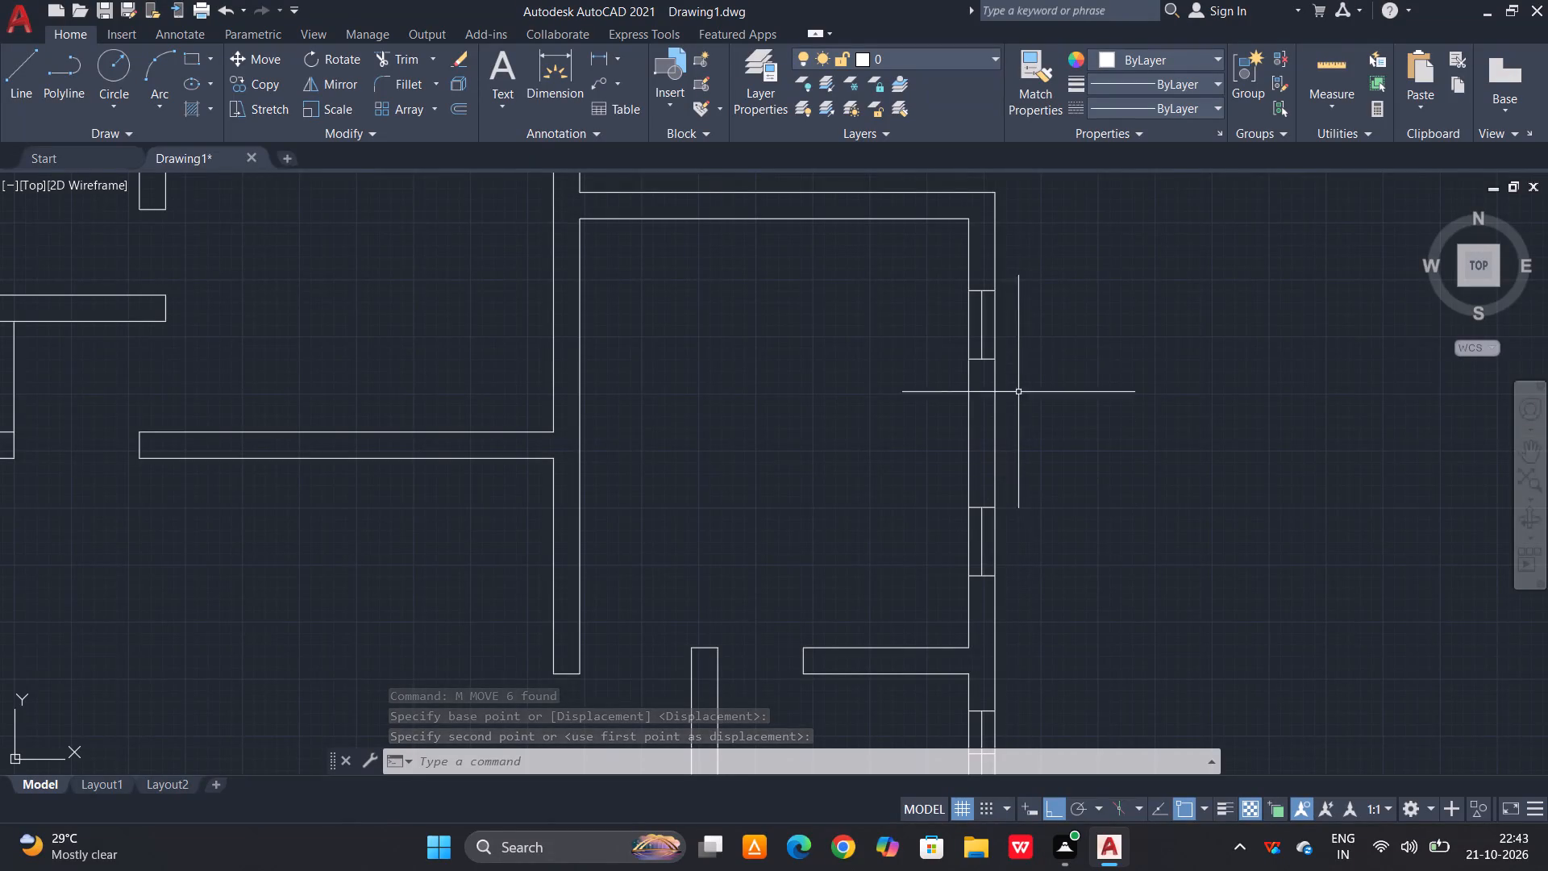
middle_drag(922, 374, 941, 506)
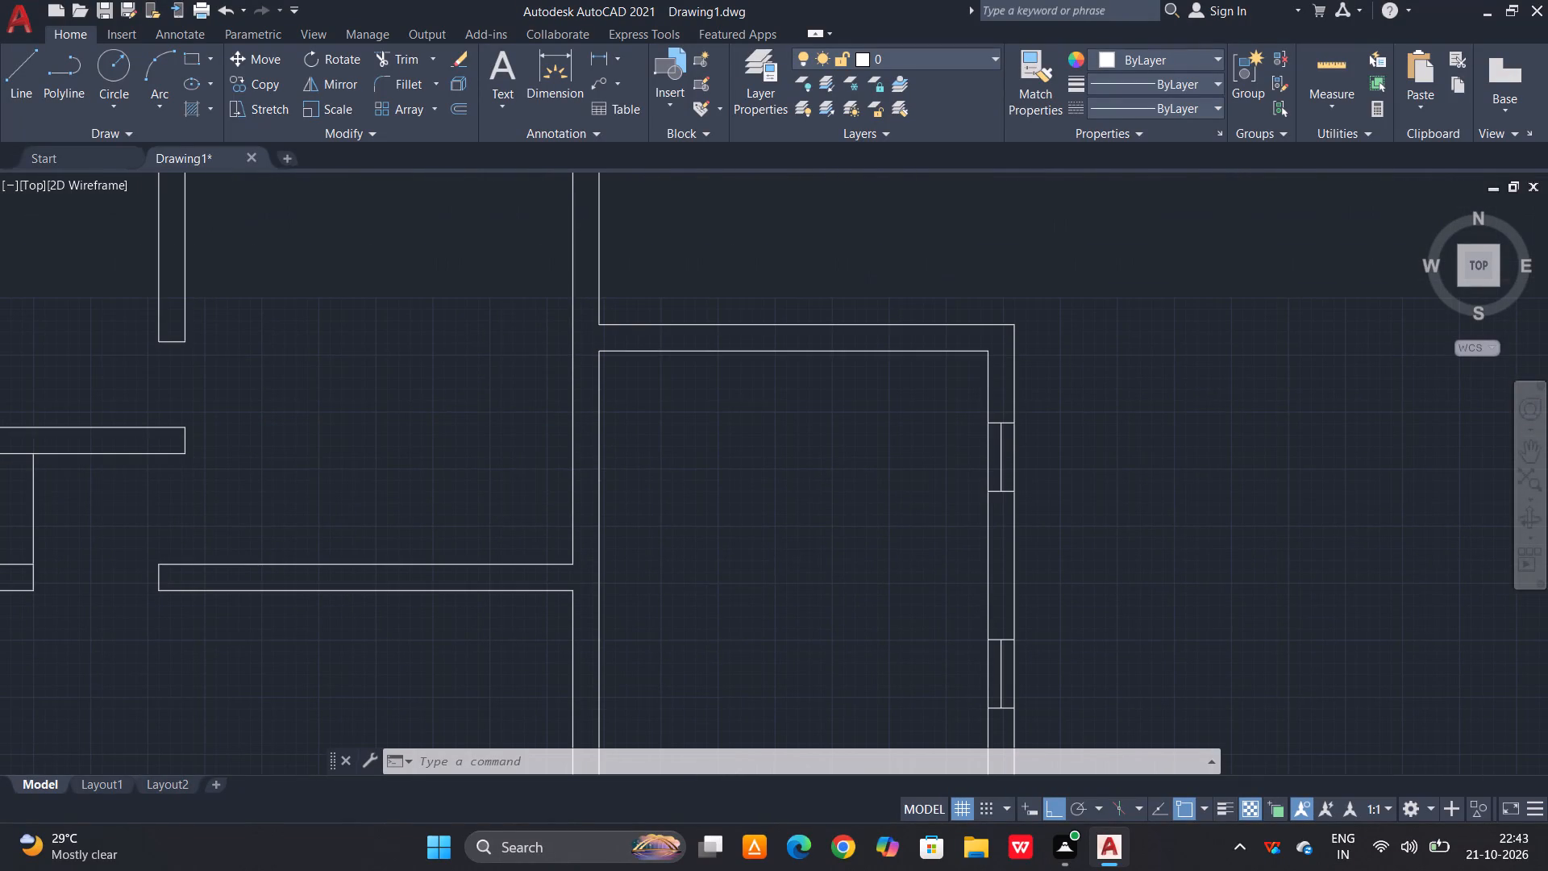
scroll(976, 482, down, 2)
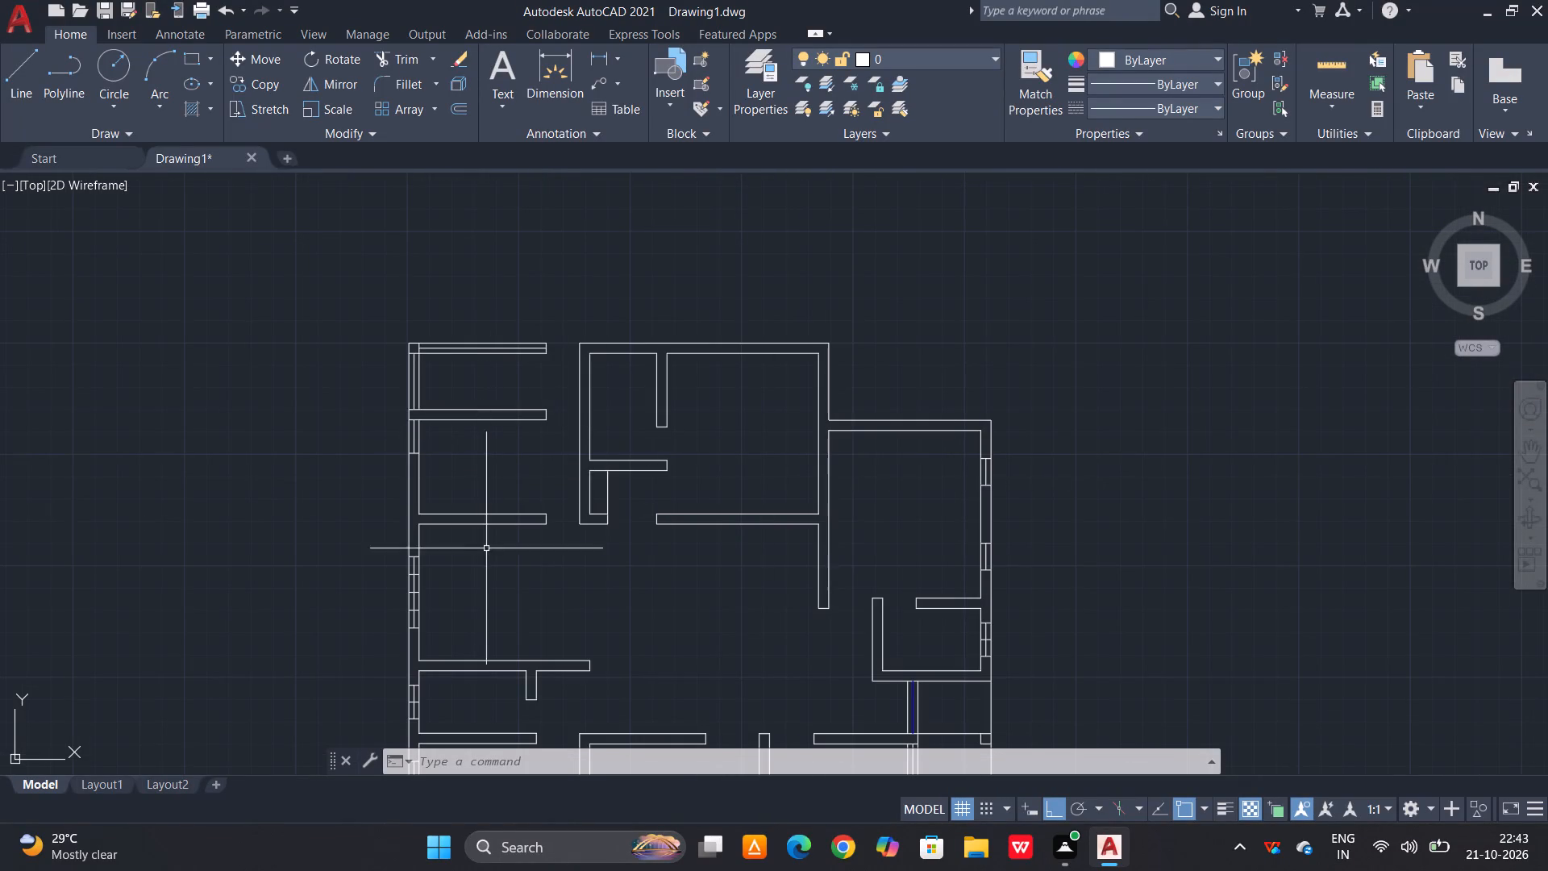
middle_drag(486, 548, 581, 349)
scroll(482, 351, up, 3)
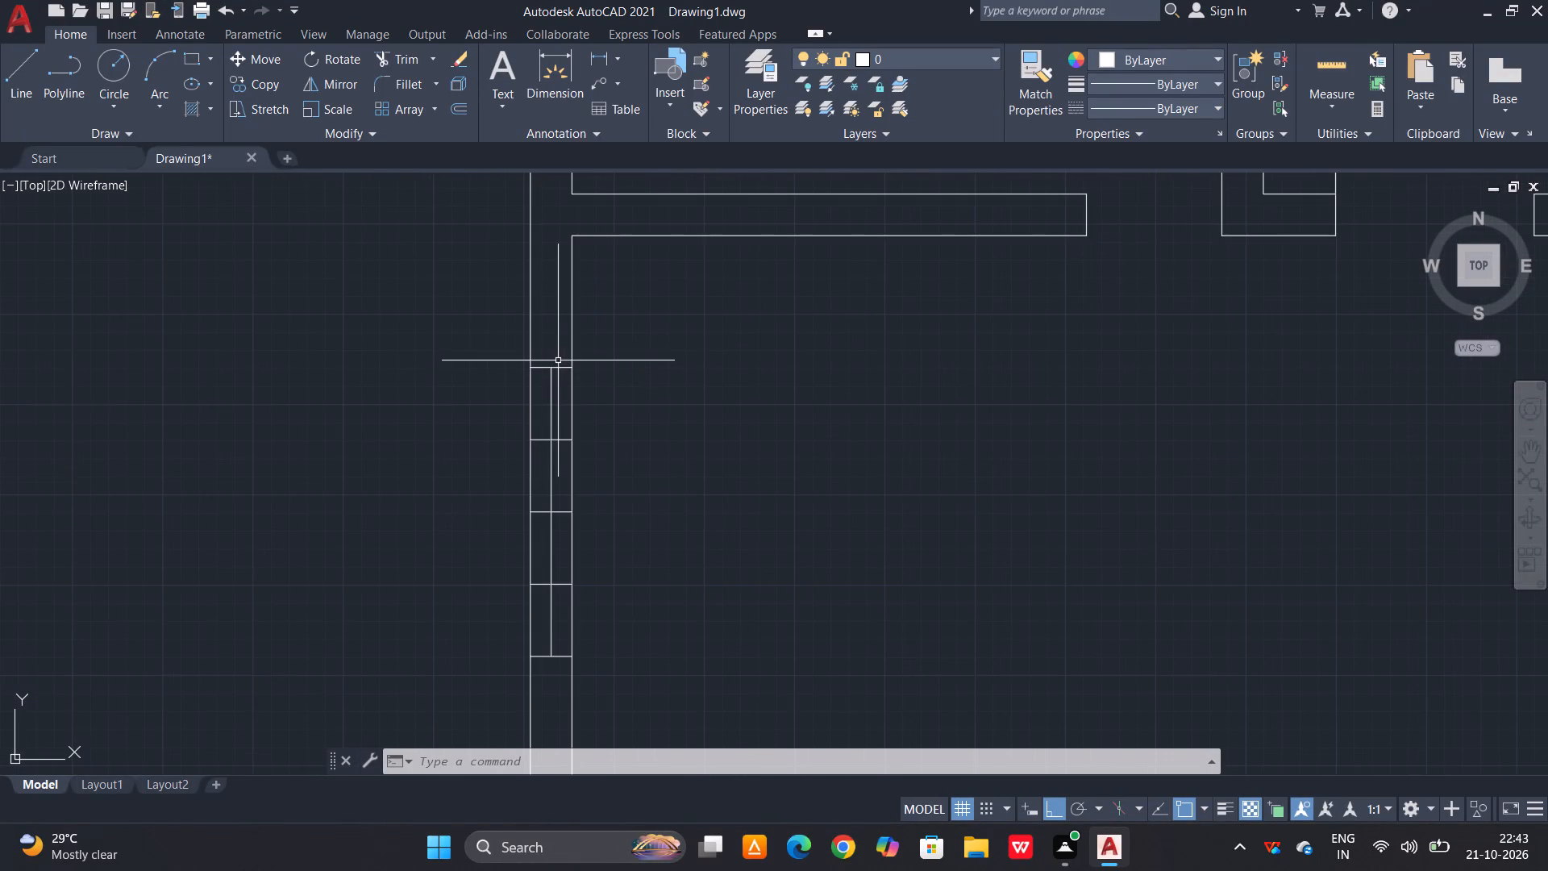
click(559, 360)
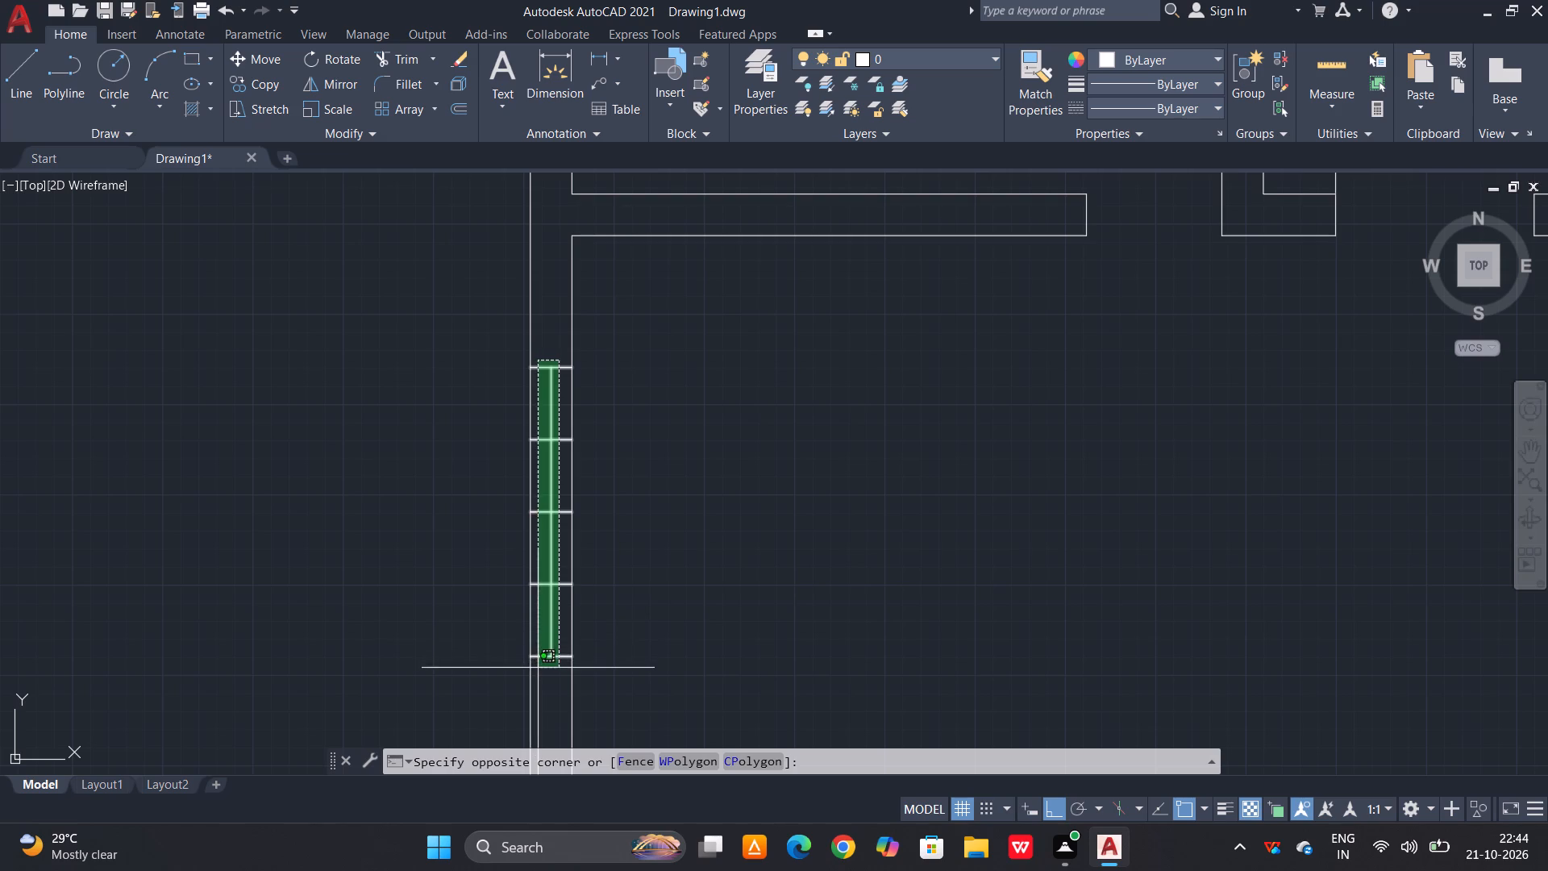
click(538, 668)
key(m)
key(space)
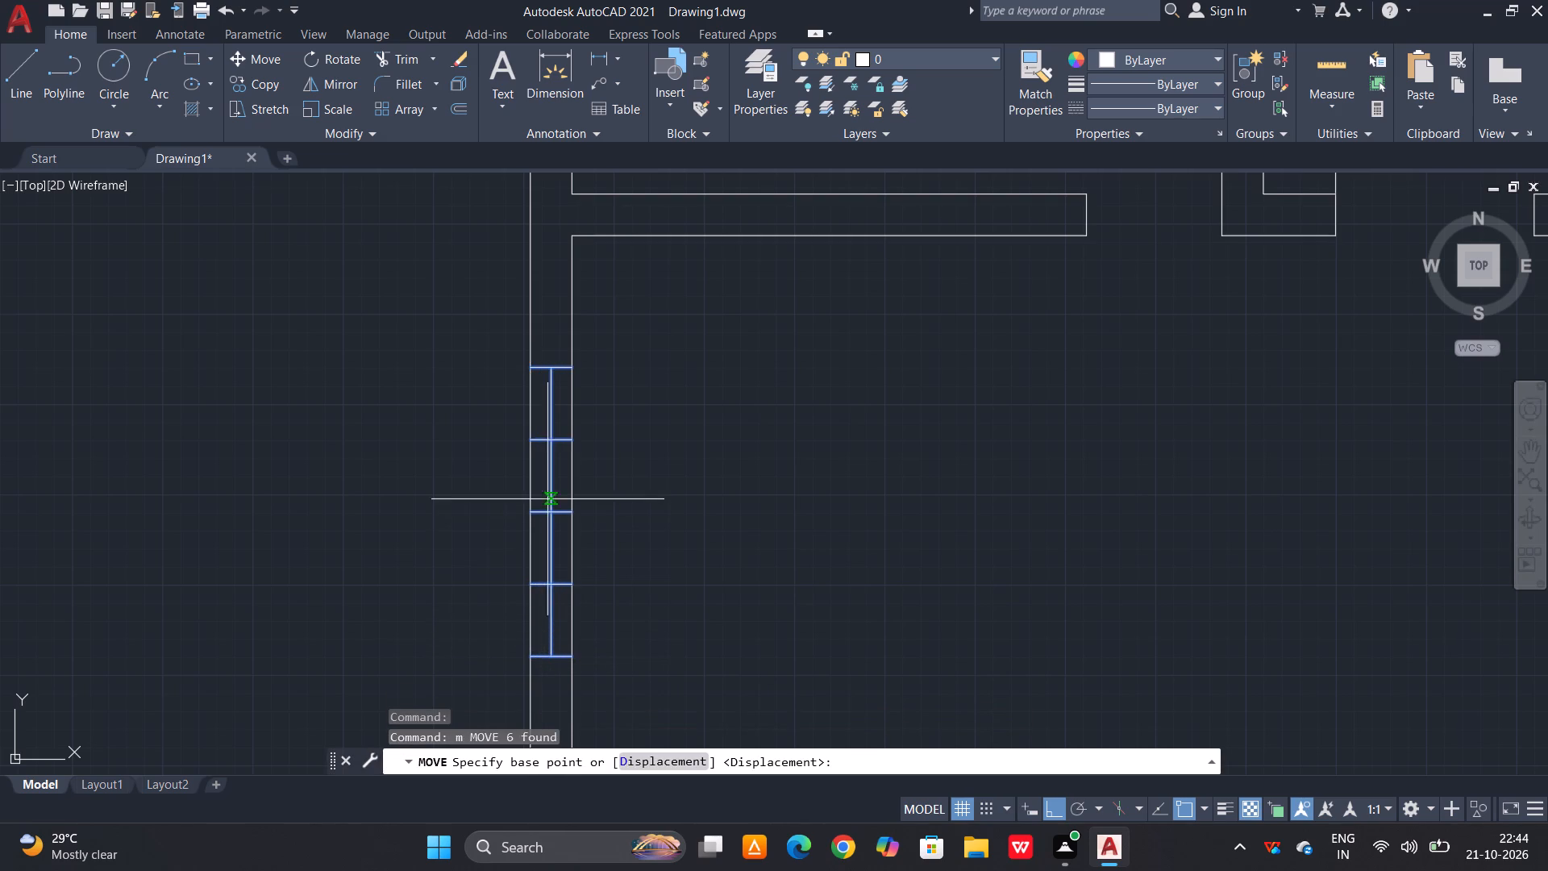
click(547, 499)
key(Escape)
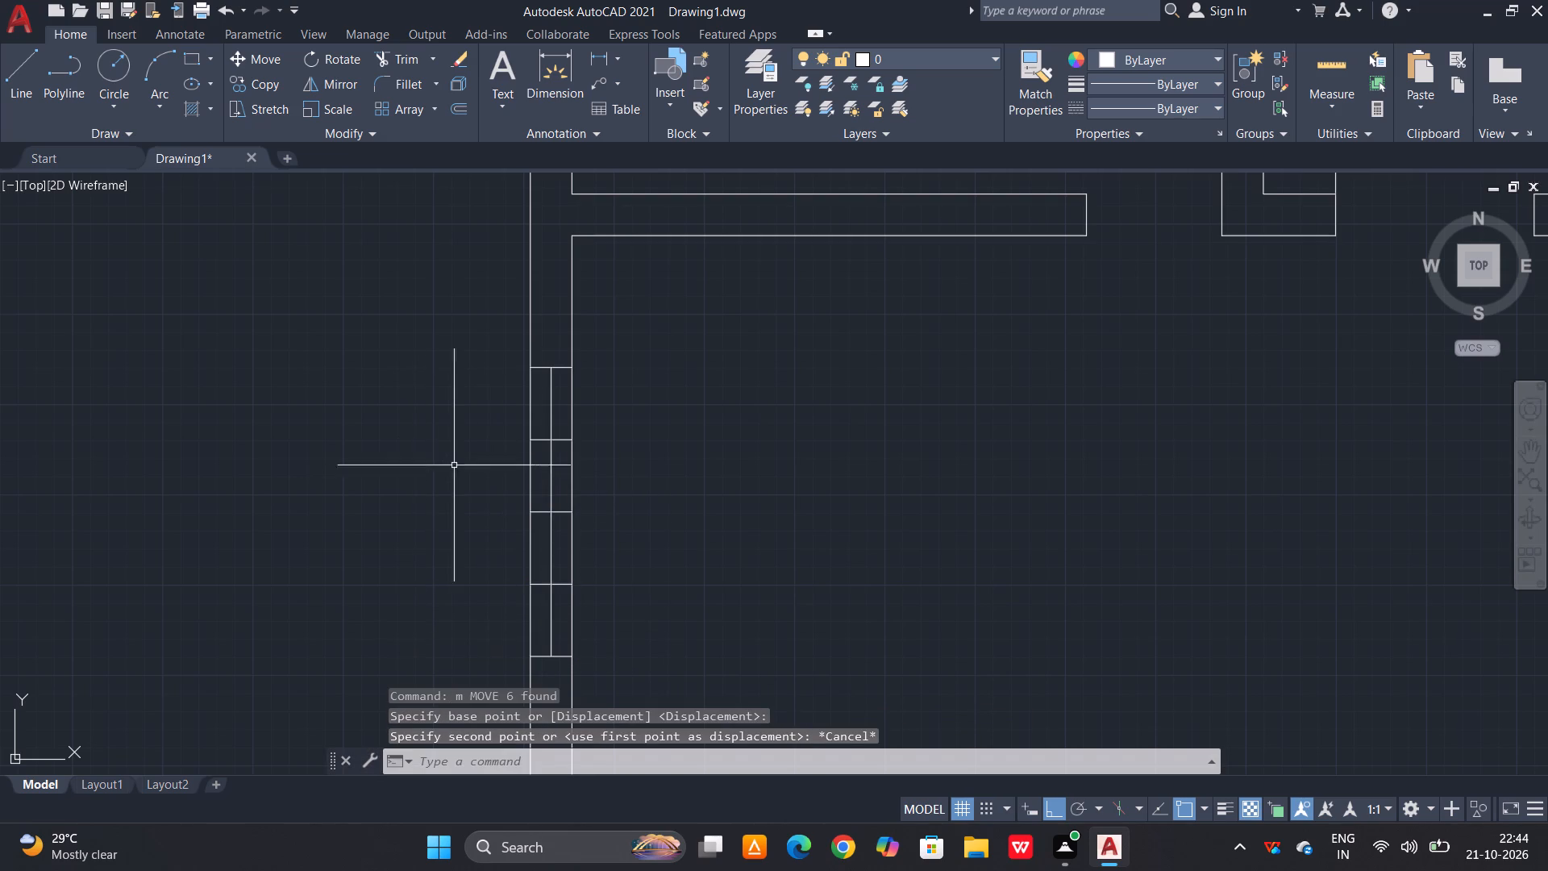
Copy the four-panel window in the left outer wall horizontally into the empty space outside the building.
middle_drag(509, 444, 642, 329)
click(701, 247)
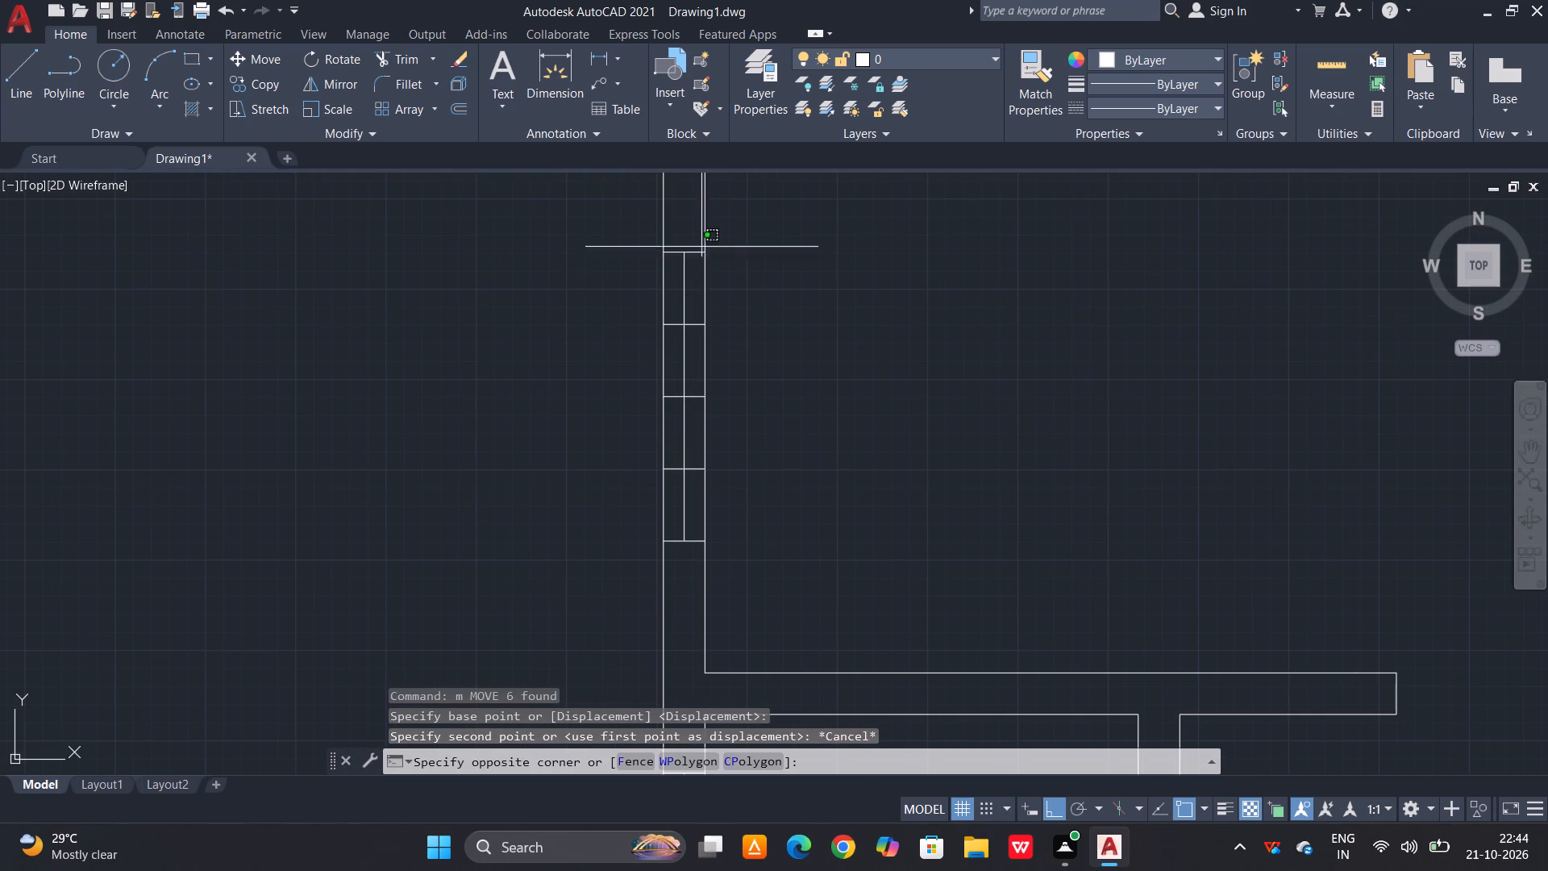
click(668, 558)
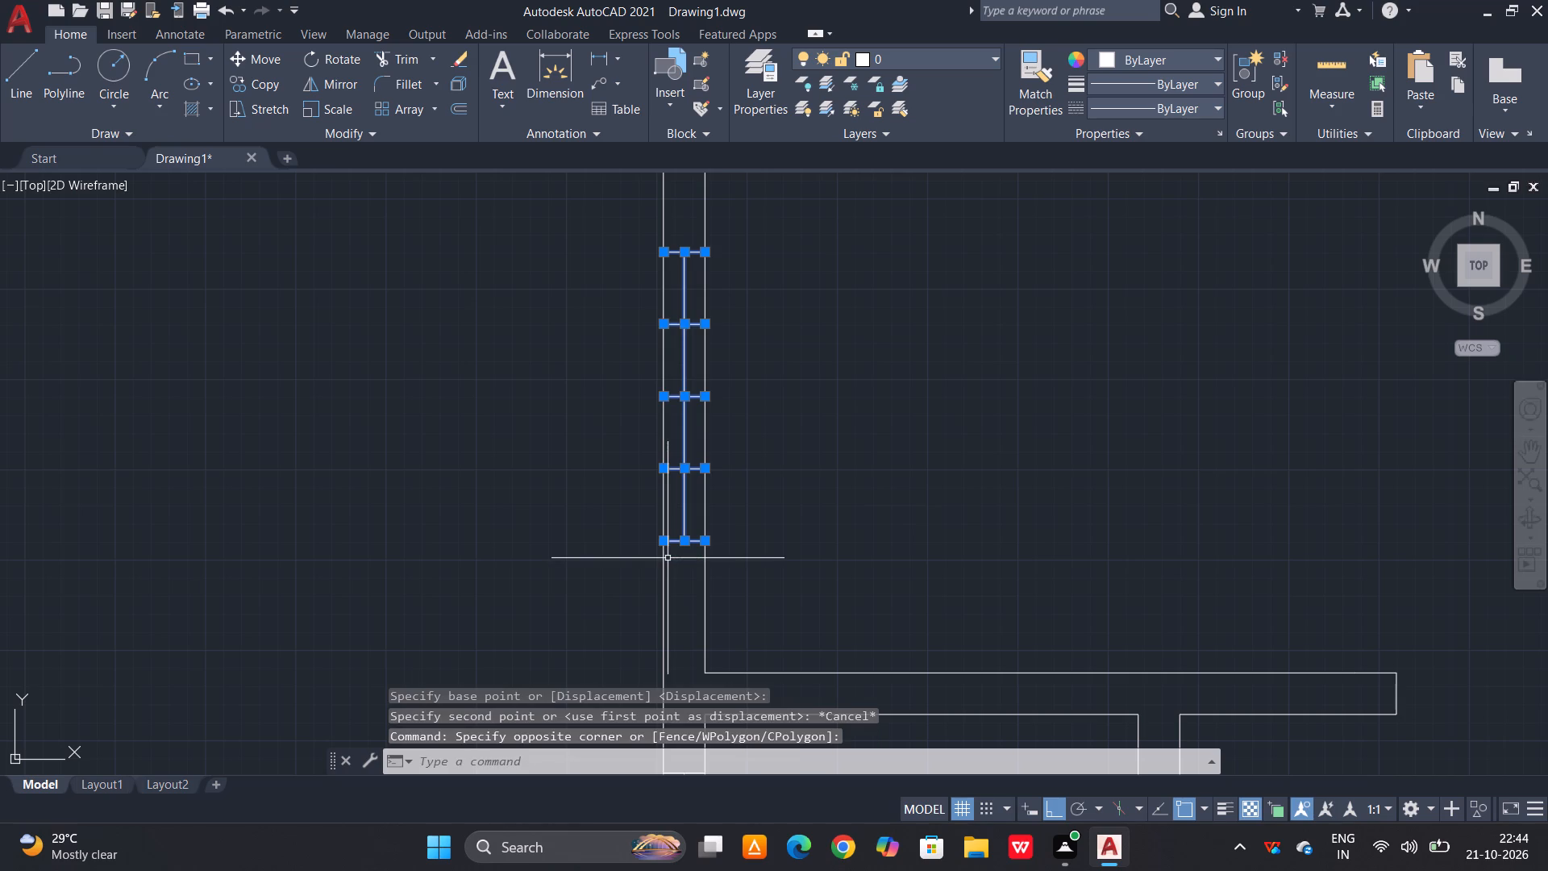
text(co)
key(space)
click(694, 490)
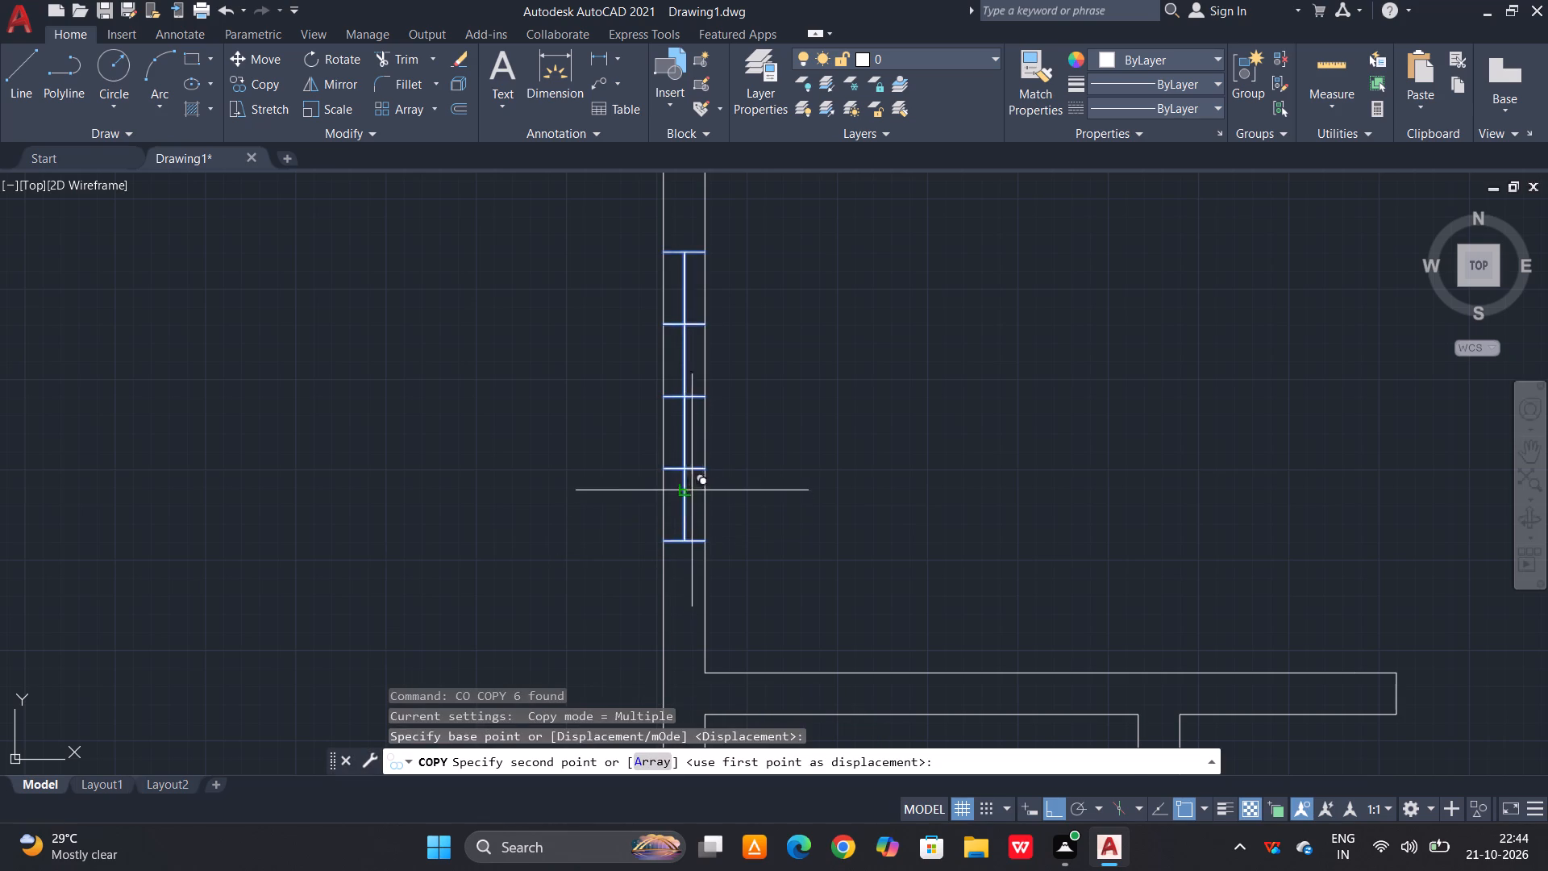
click(397, 488)
key(Escape)
Rotate the copied four-panel window 90 degrees counterclockwise so that it lies horizontally.
drag(449, 215, 437, 234)
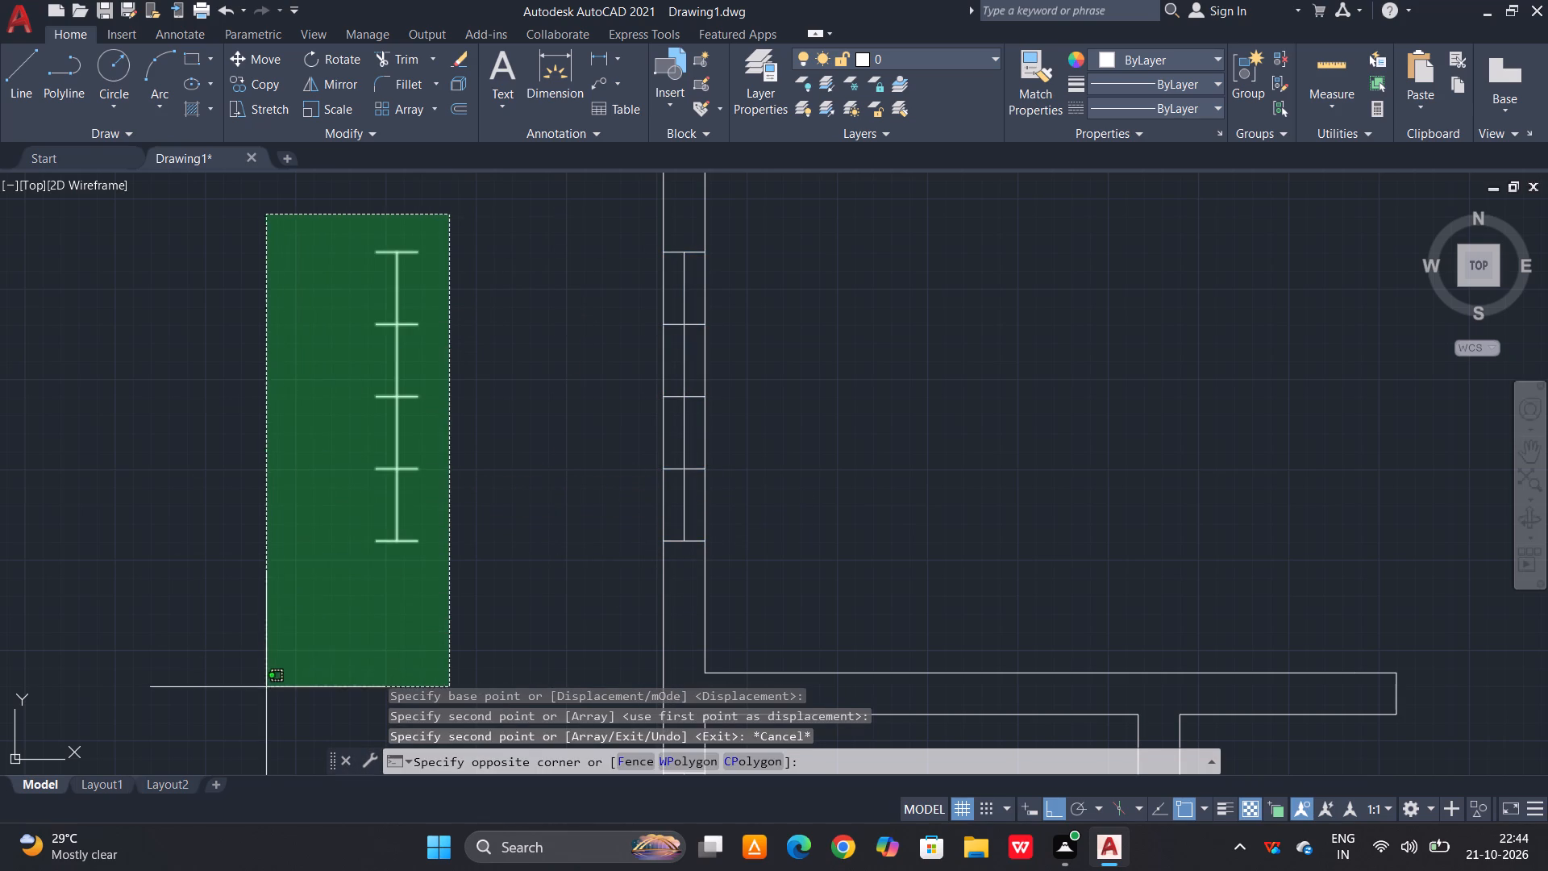
click(266, 687)
text(ro)
key(space)
click(269, 672)
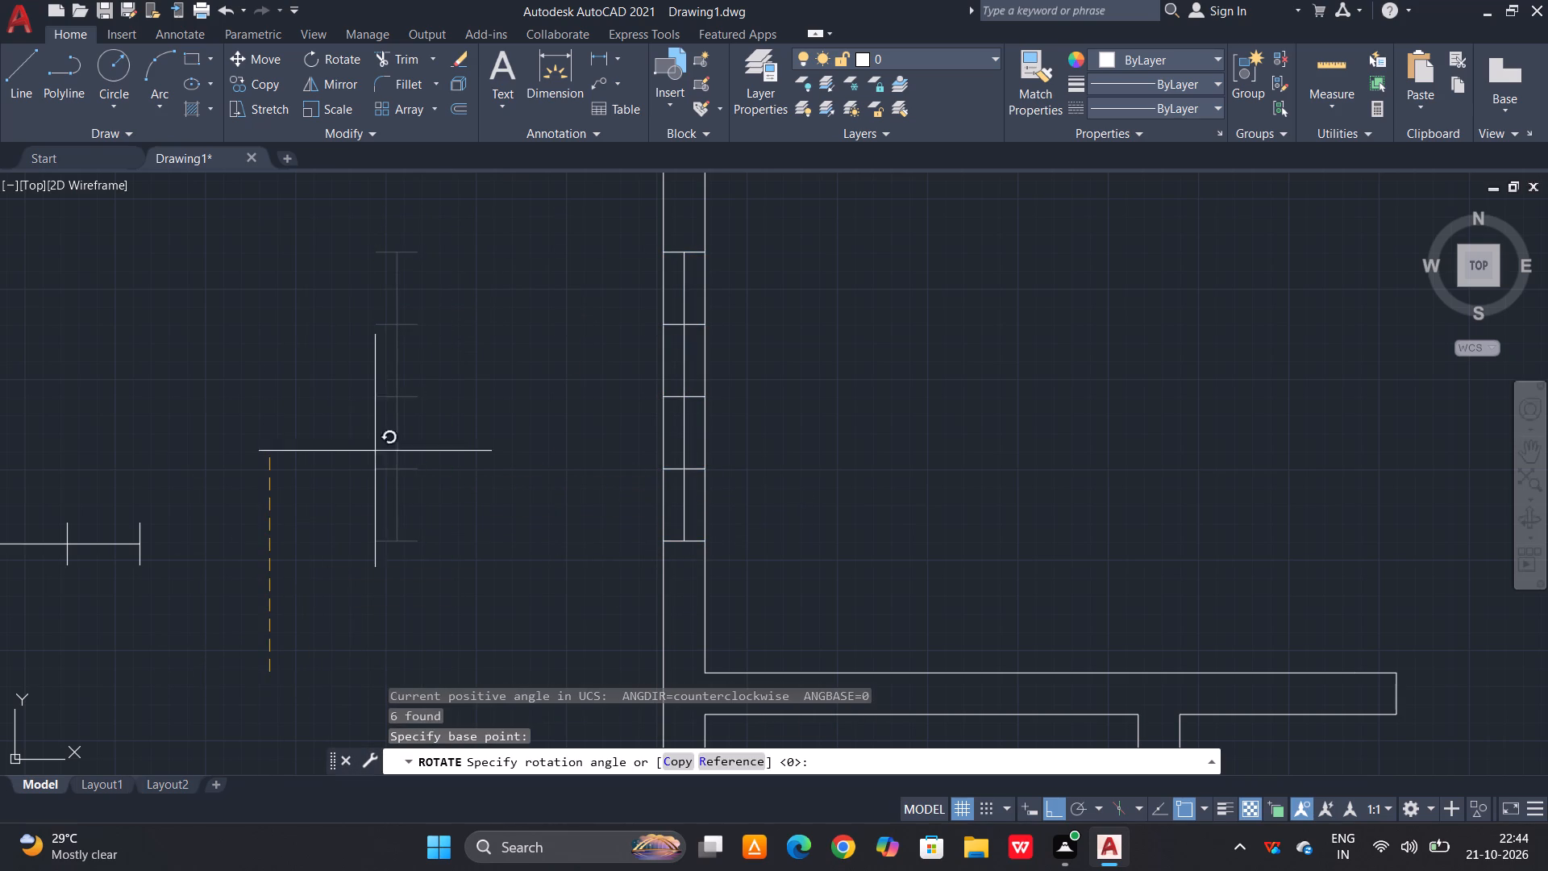
click(372, 443)
Move the rotated four-panel window by its middle cross line's lower end to the midpoint of the upper-right room's inner top wall line.
scroll(368, 446, down, 1)
drag(242, 423, 233, 447)
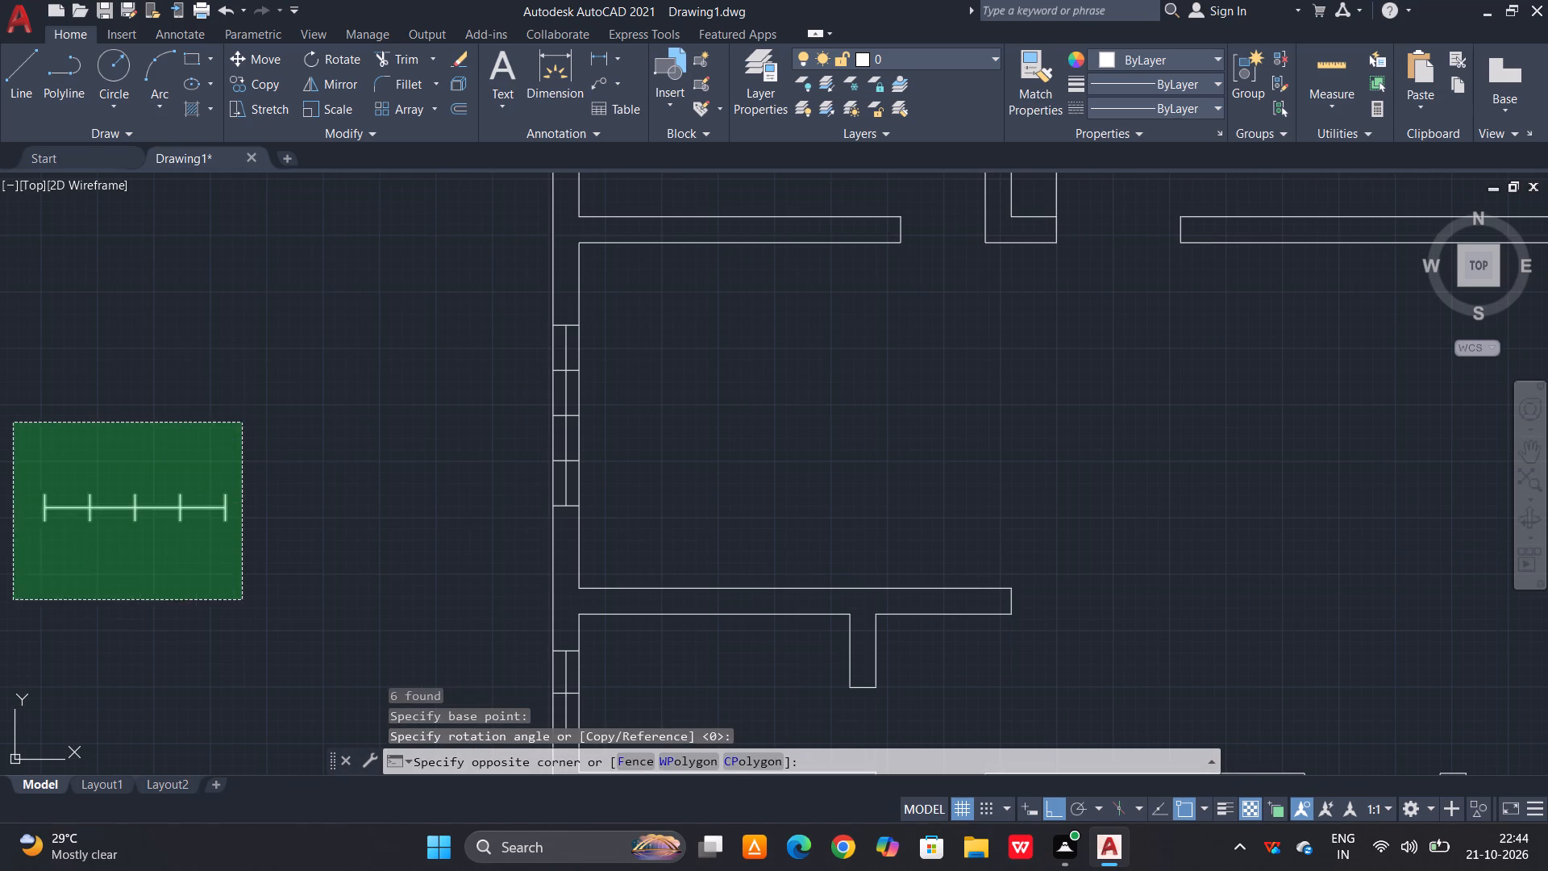
click(13, 600)
key(m)
key(space)
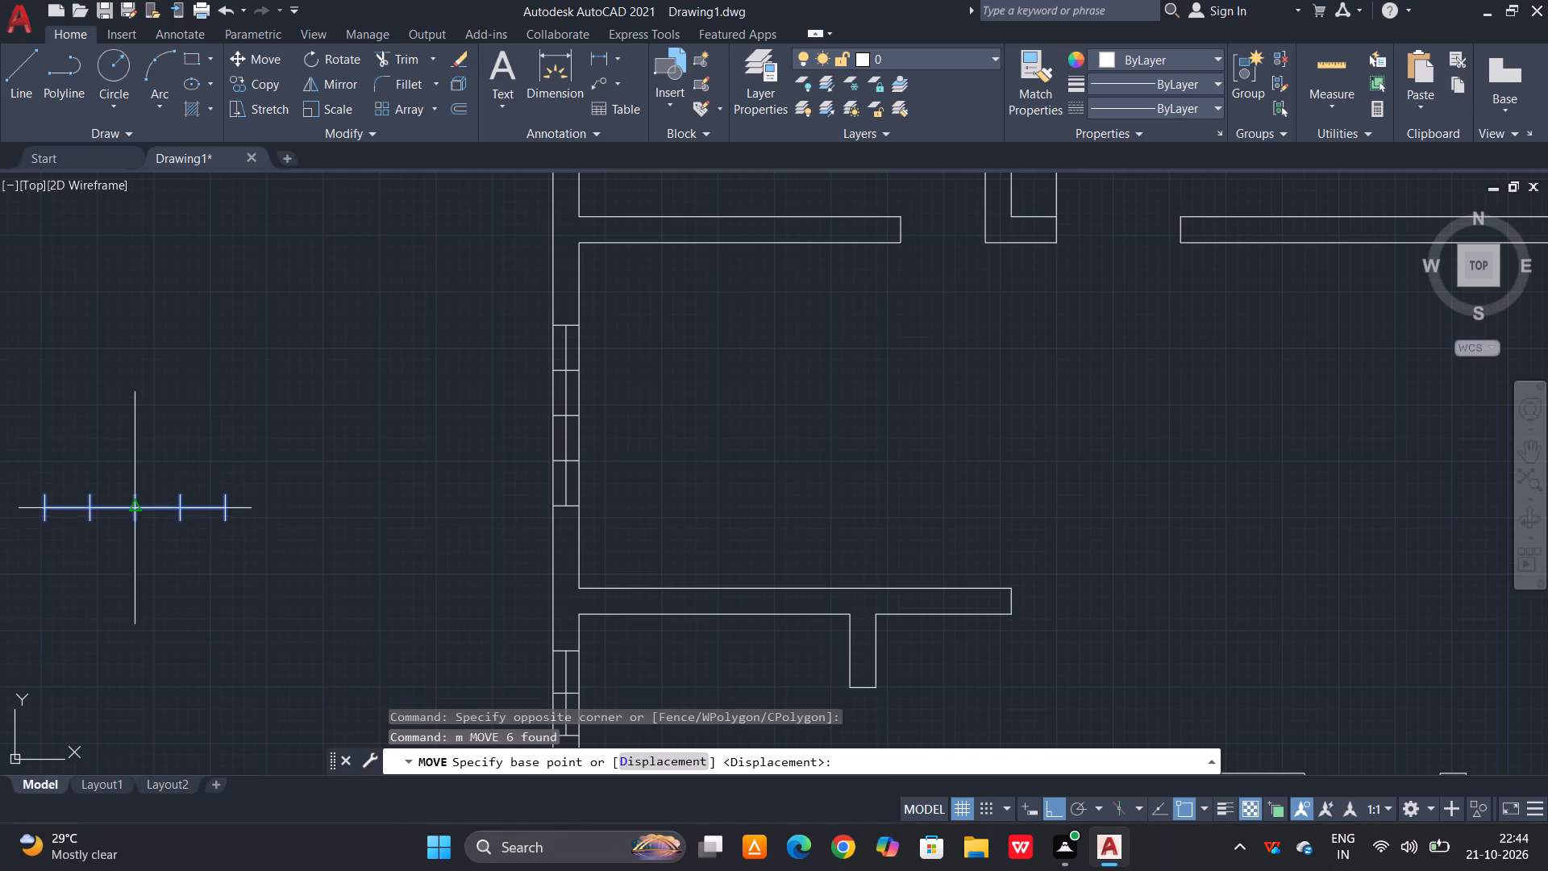
click(133, 528)
scroll(132, 528, down, 4)
scroll(331, 465, up, 3)
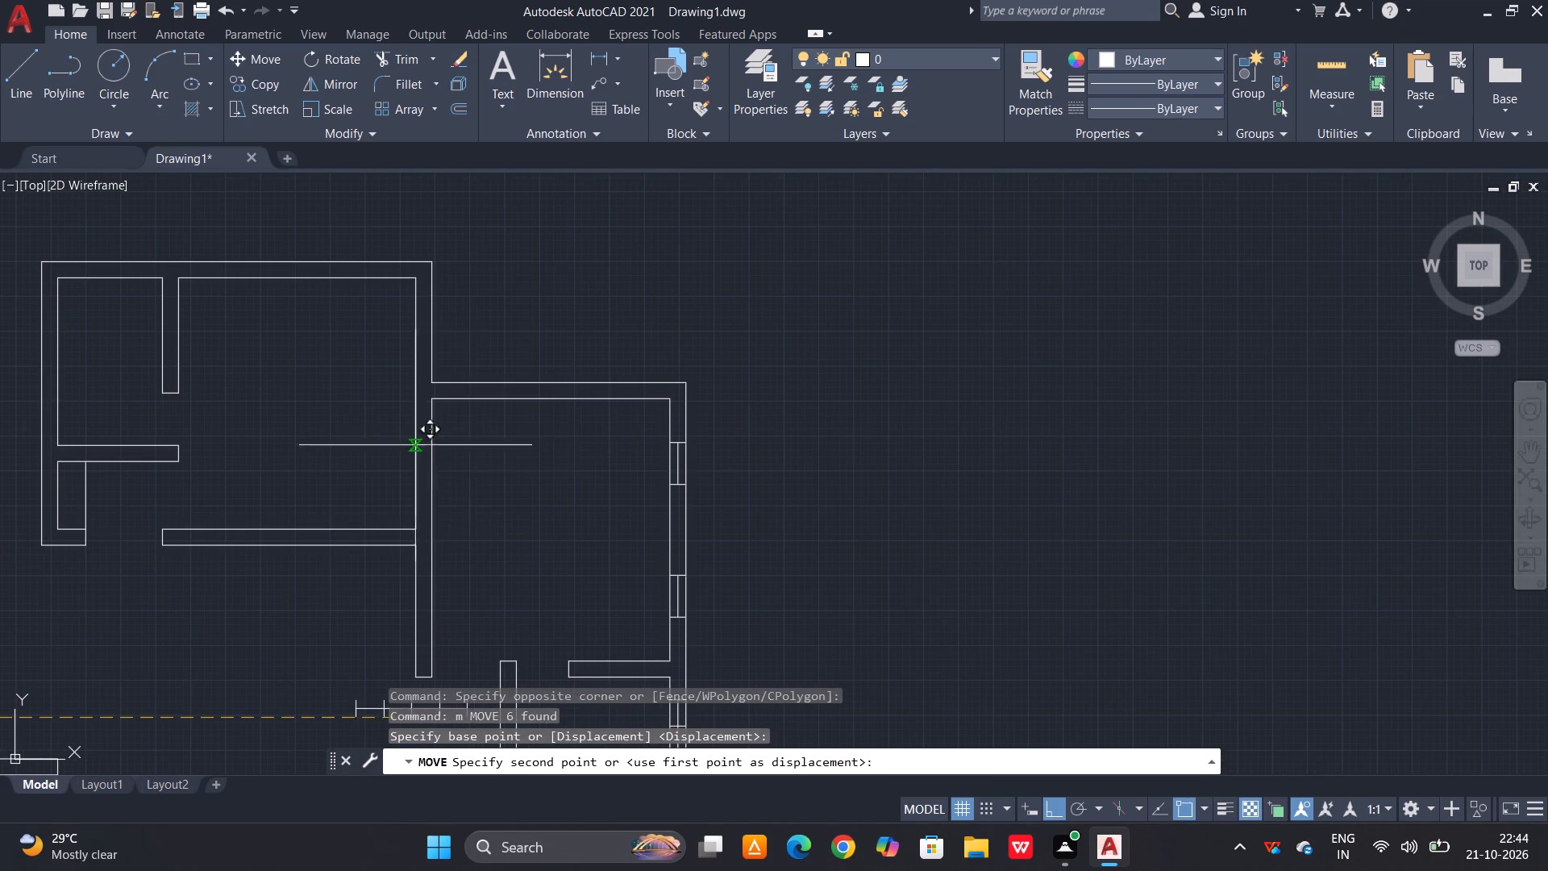
click(551, 403)
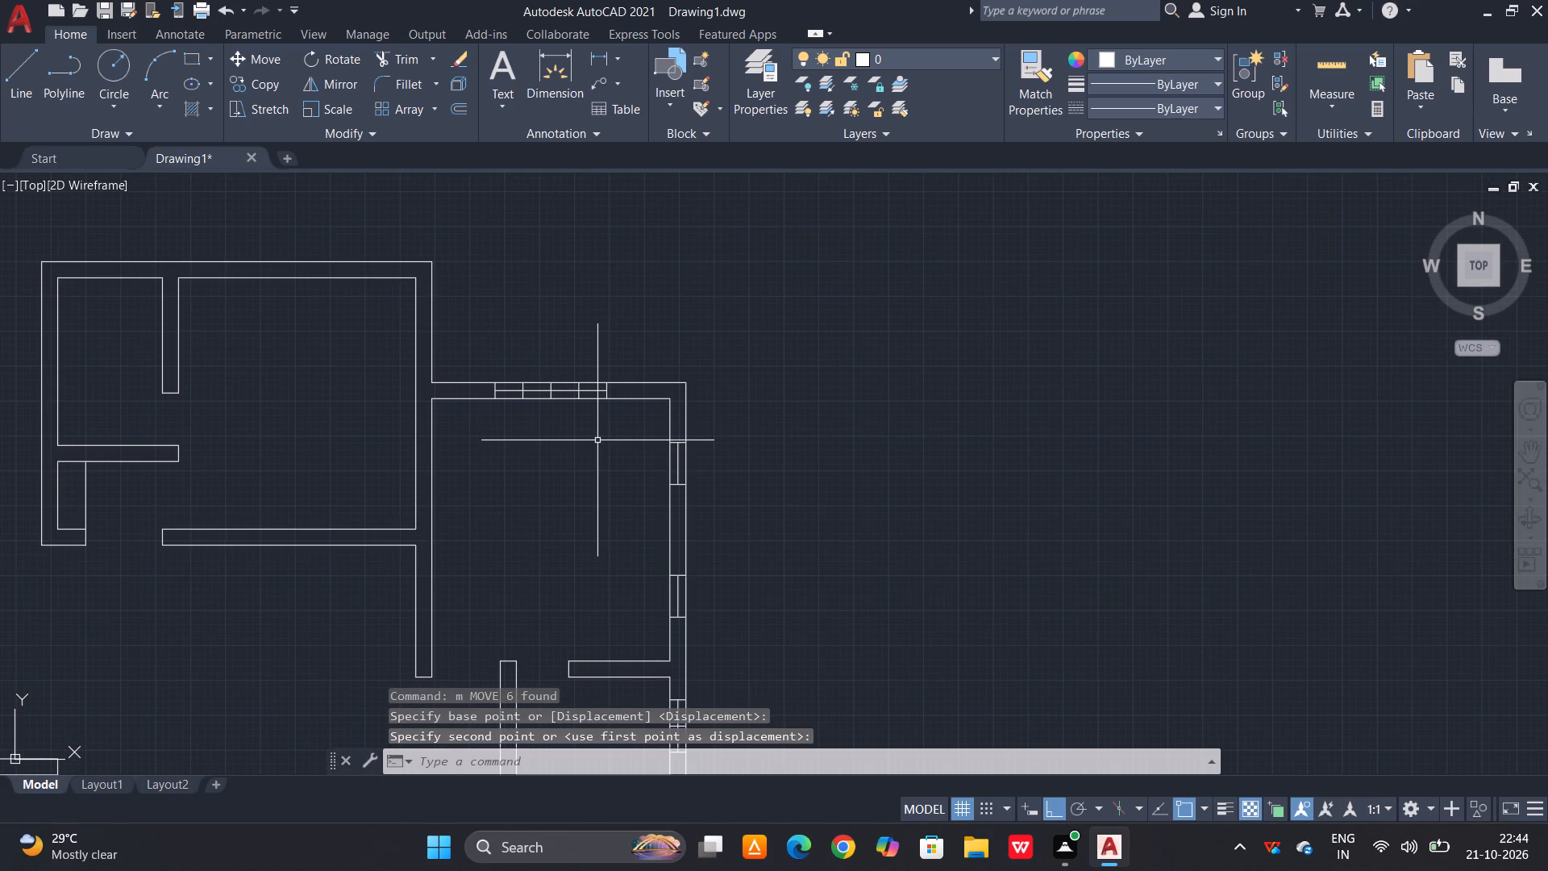
Copy the upper-right room's four-panel top window by its middle cross line's lower end to the midpoint of the upper-middle room's inner top wall line.
scroll(607, 394, up, 1)
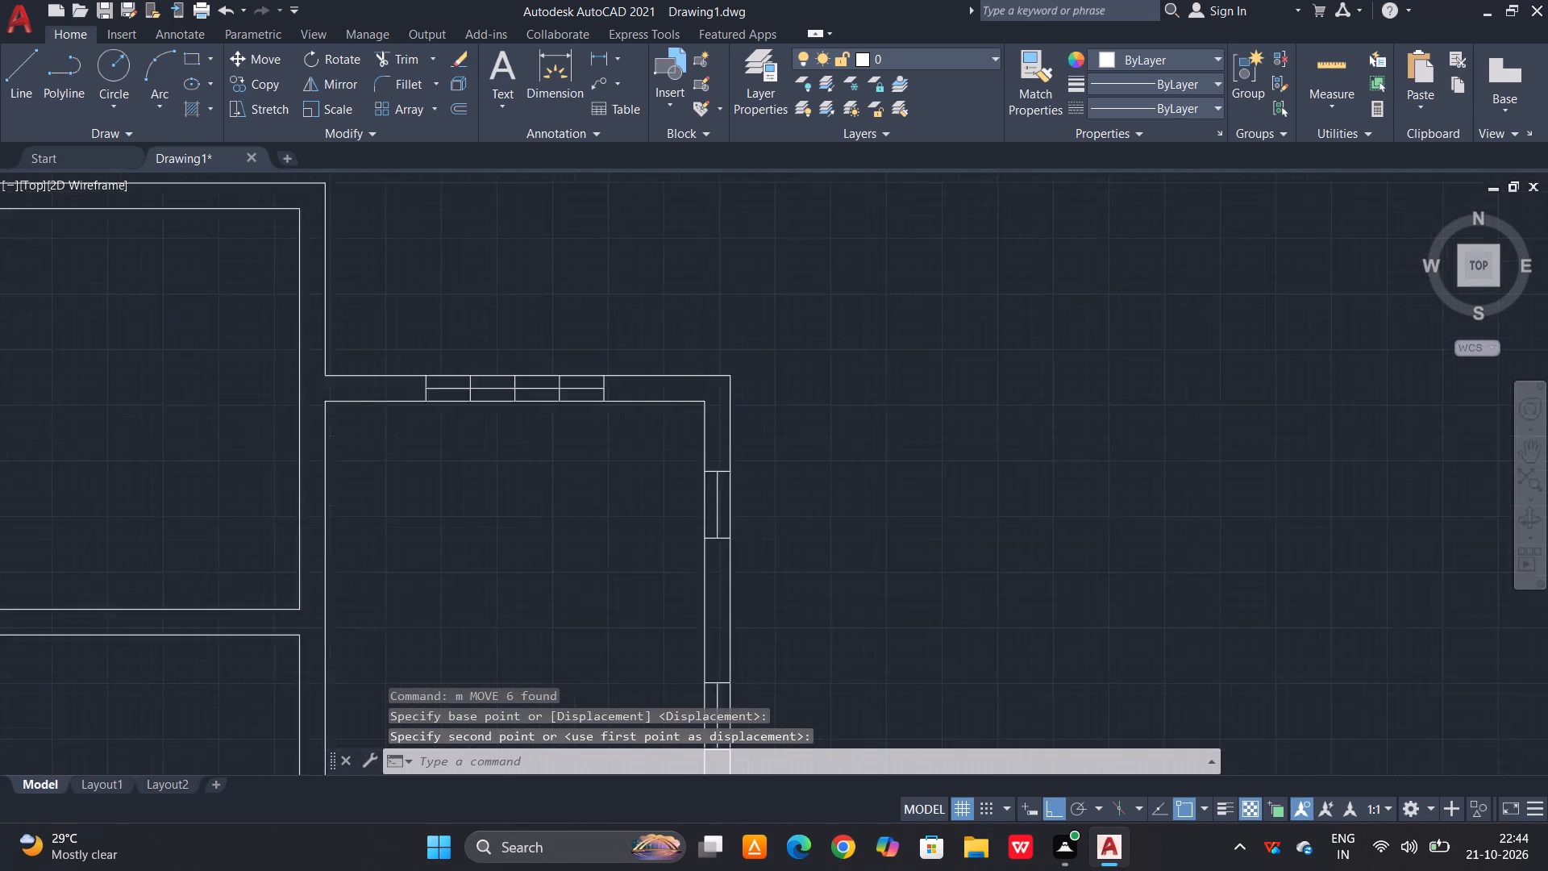
scroll(607, 394, up, 2)
click(610, 371)
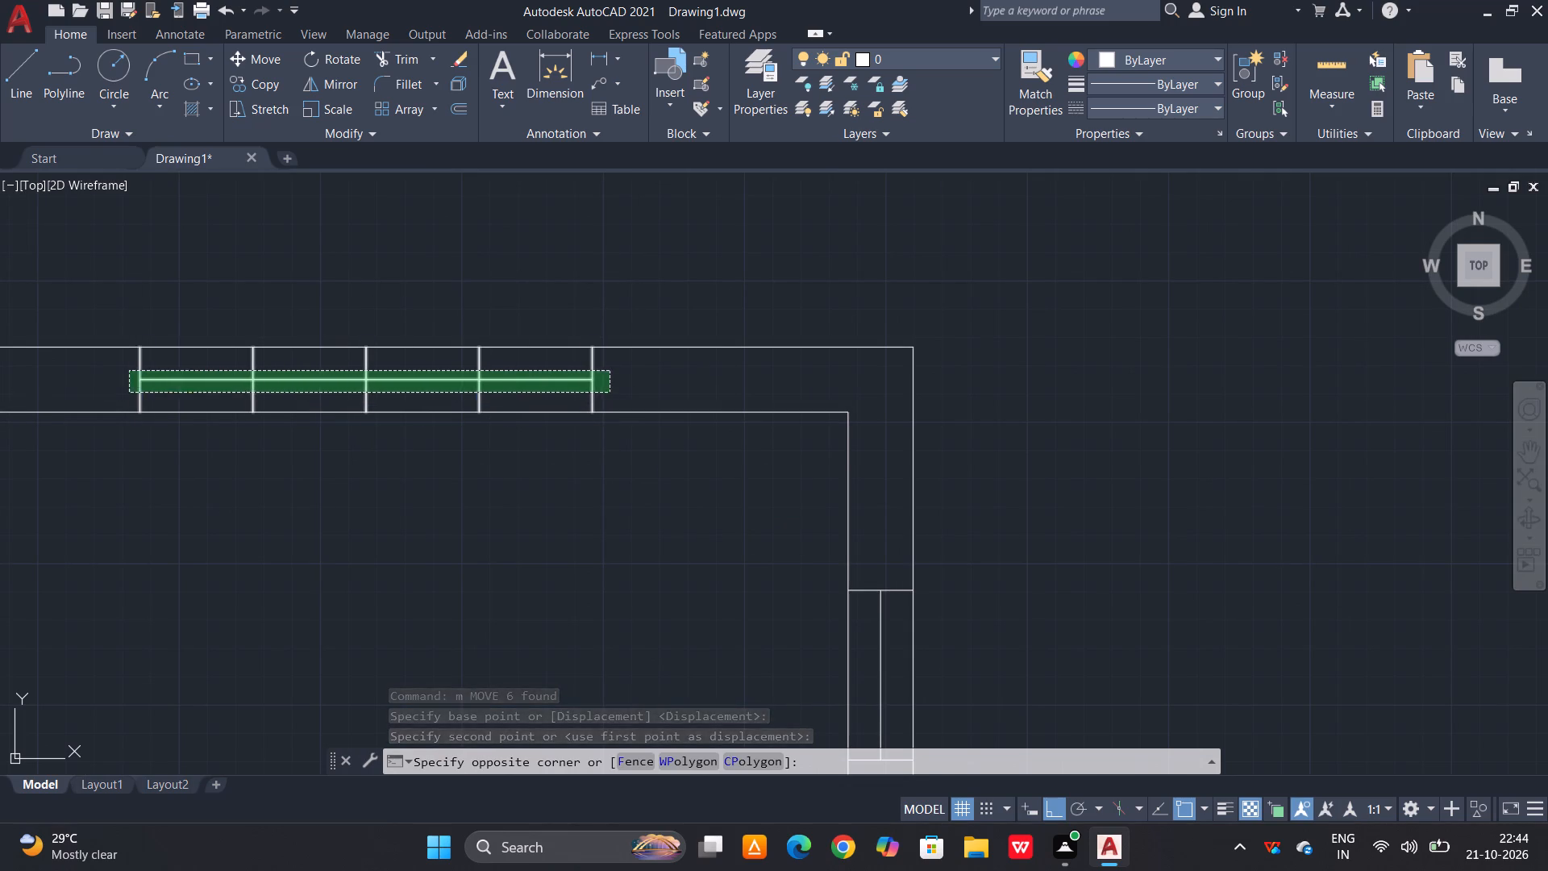
click(129, 393)
text(co)
key(space)
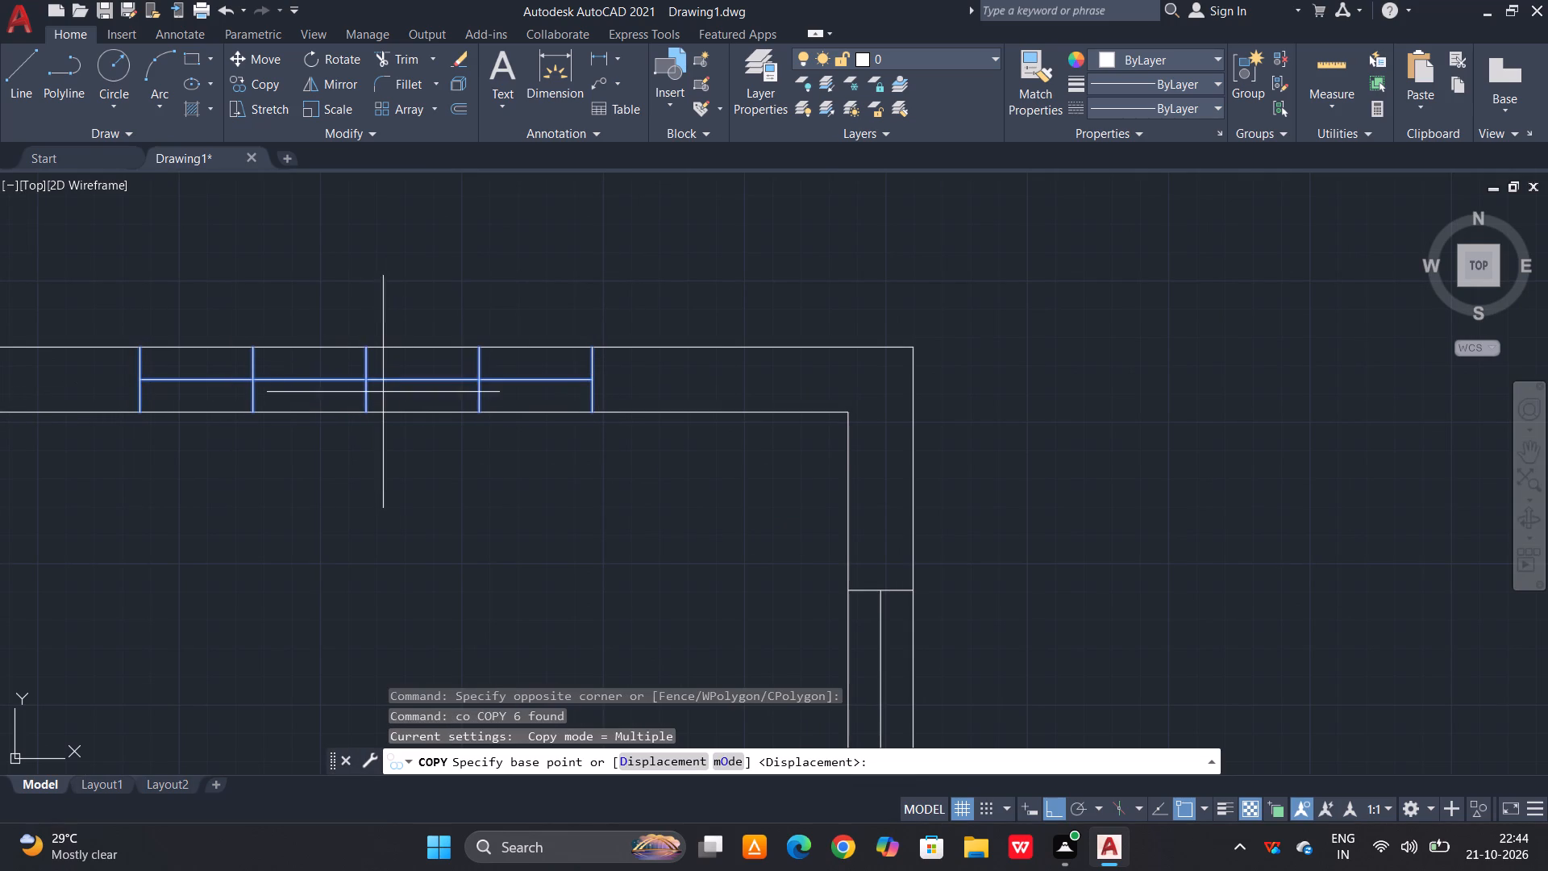
click(364, 411)
scroll(478, 444, down, 4)
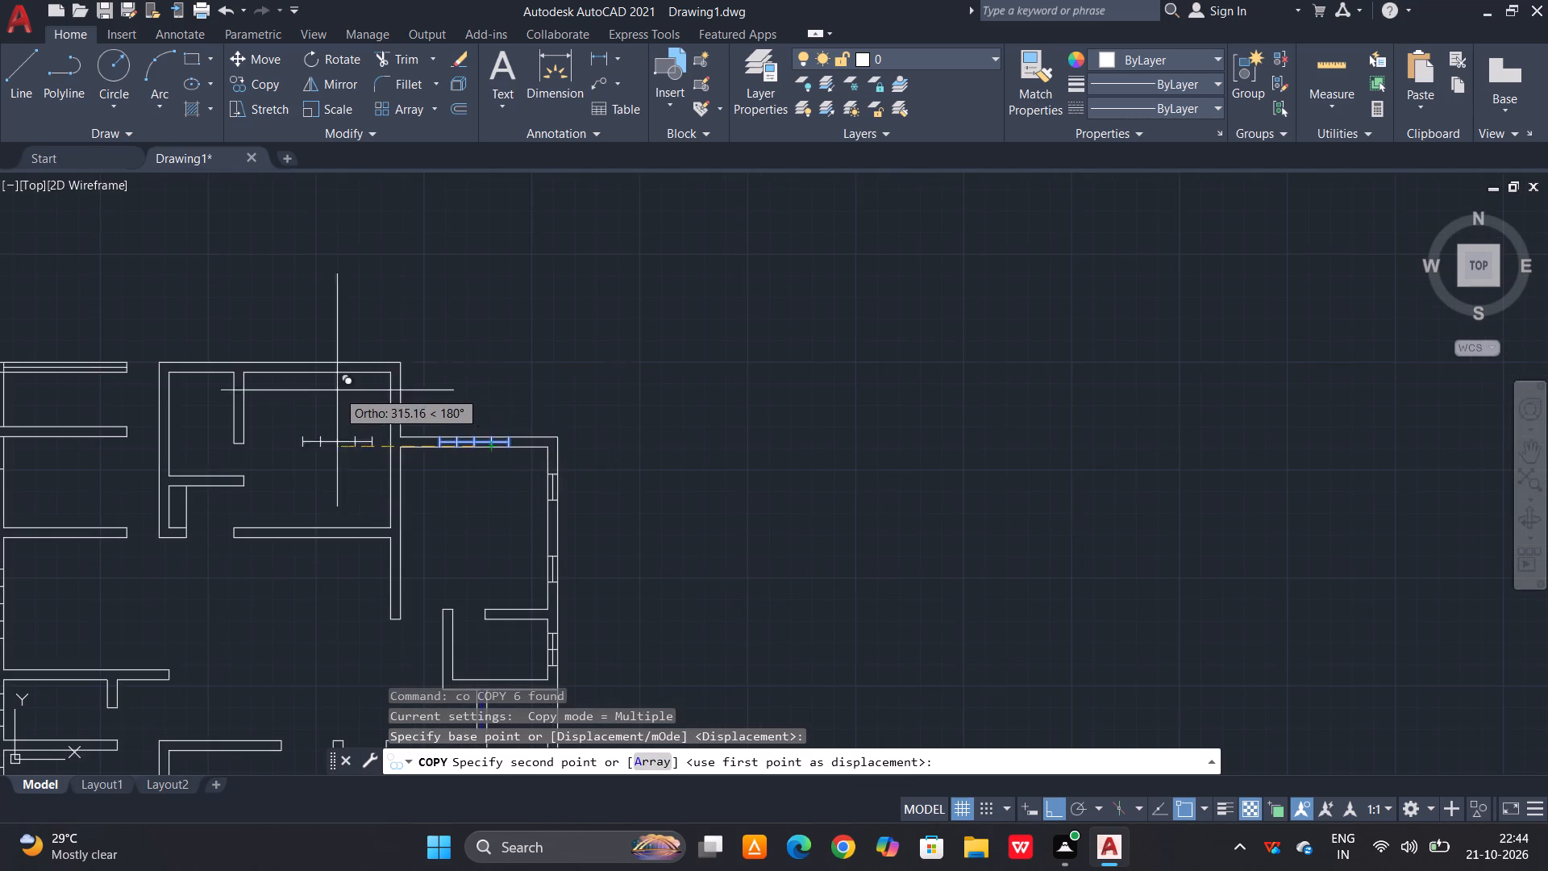
scroll(337, 390, up, 2)
click(280, 347)
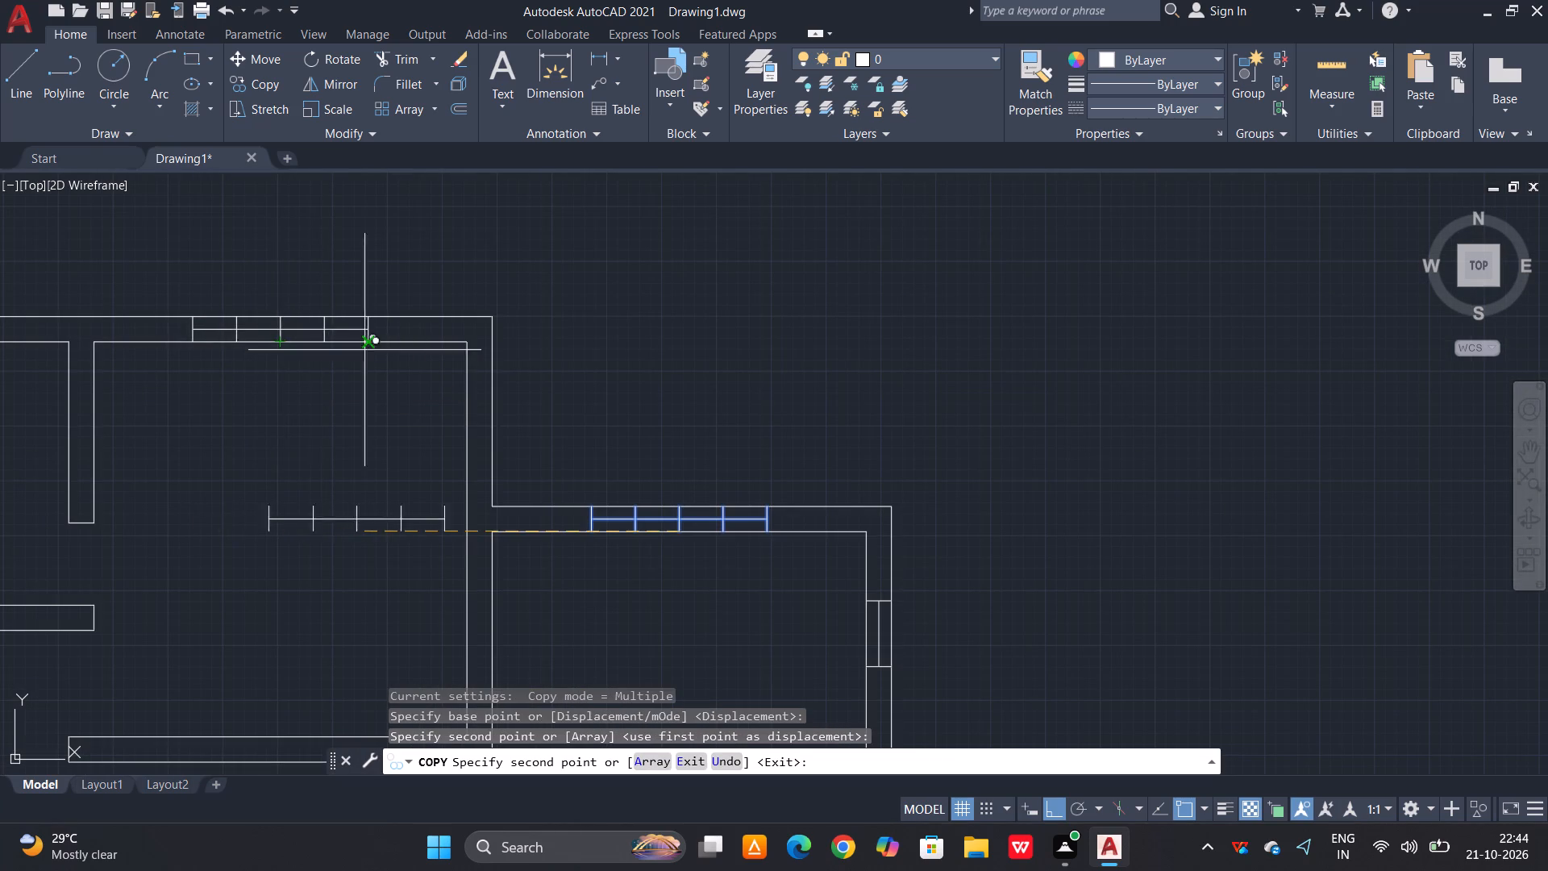
Place another copy of the four-panel window at the midpoint of the lower-left room's inner bottom wall line.
scroll(481, 392, down, 1)
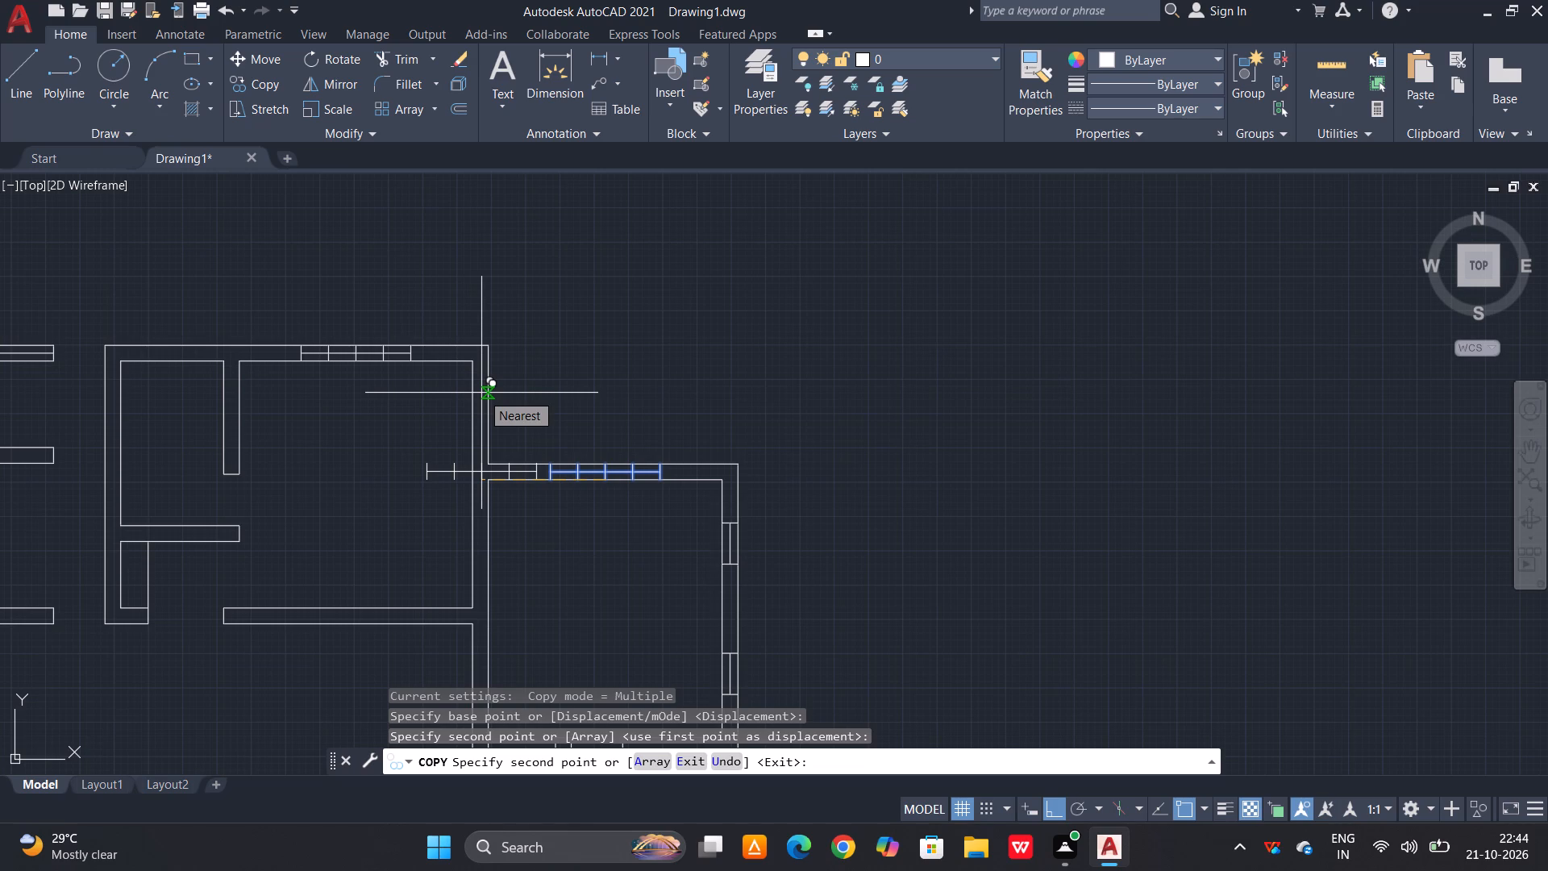
scroll(481, 393, down, 3)
scroll(348, 567, up, 3)
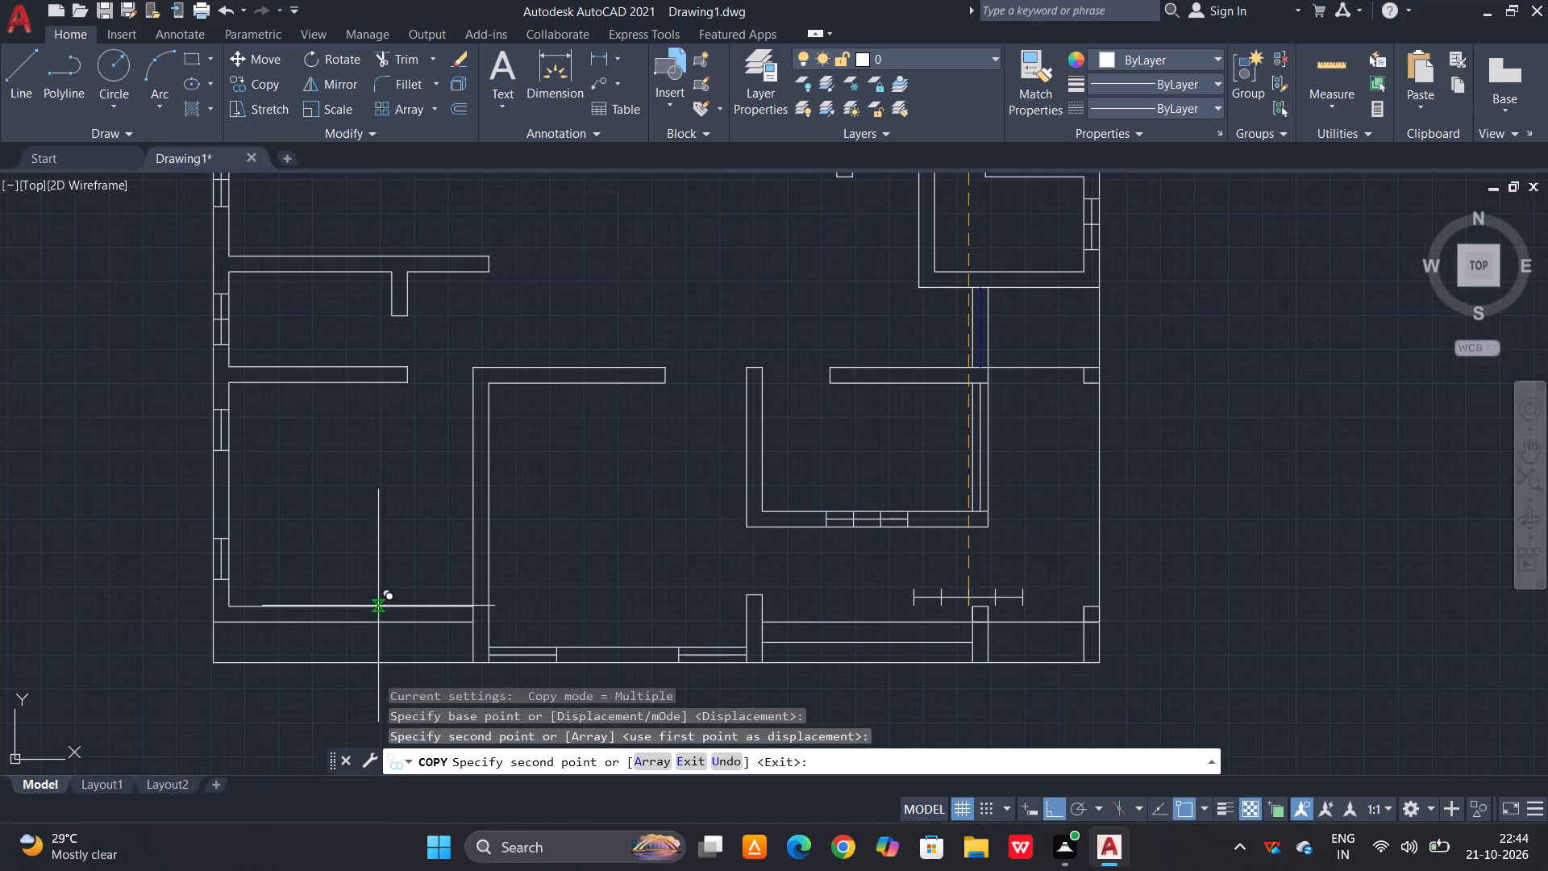
click(347, 611)
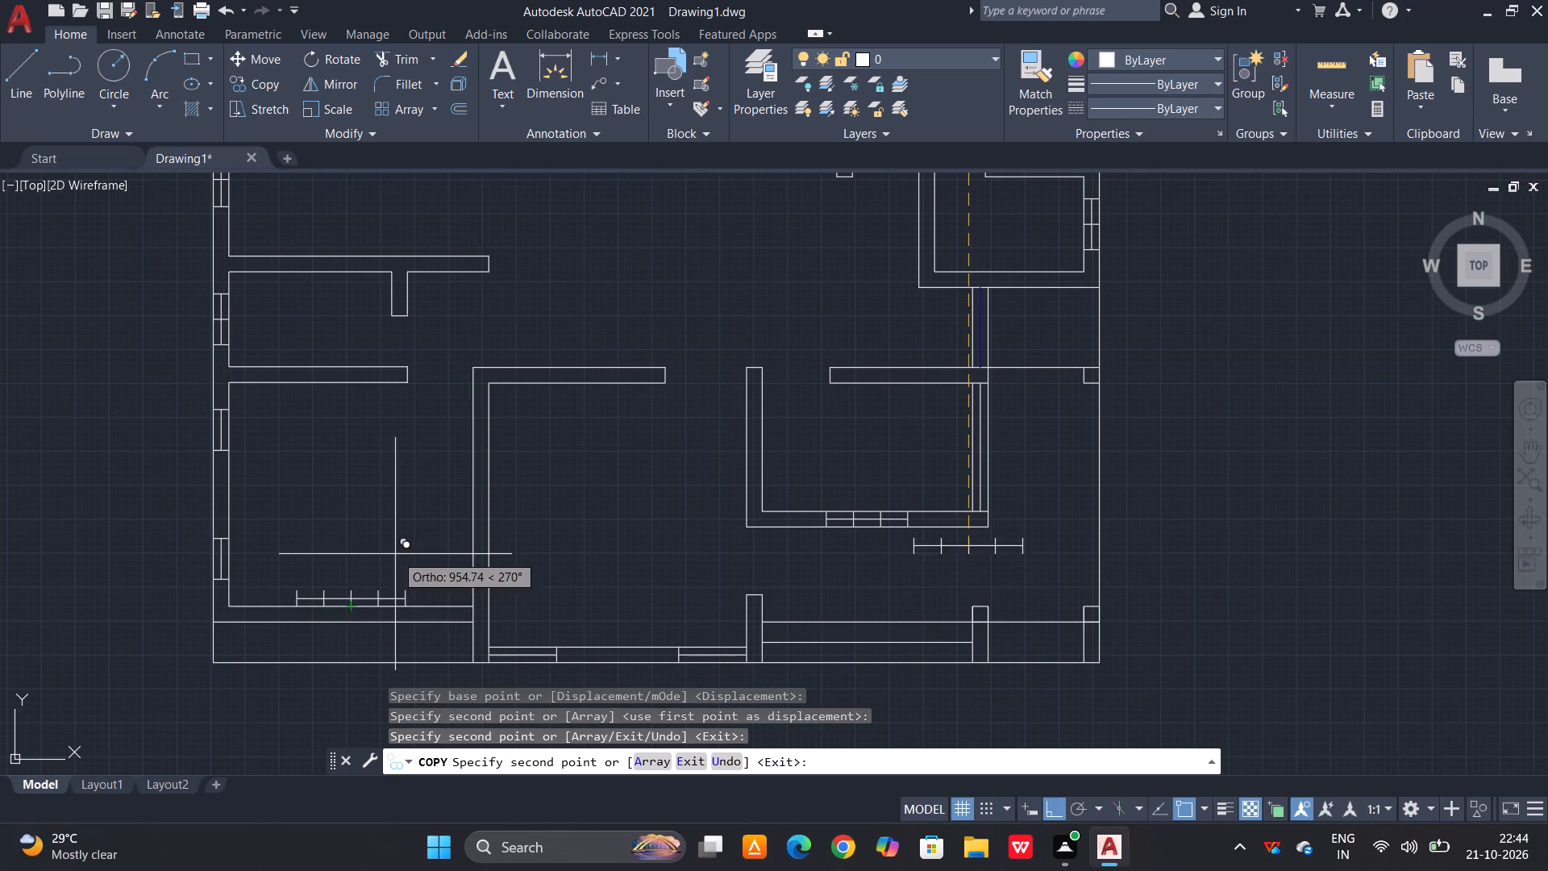
middle_drag(374, 618, 621, 501)
scroll(639, 483, up, 2)
key(Escape)
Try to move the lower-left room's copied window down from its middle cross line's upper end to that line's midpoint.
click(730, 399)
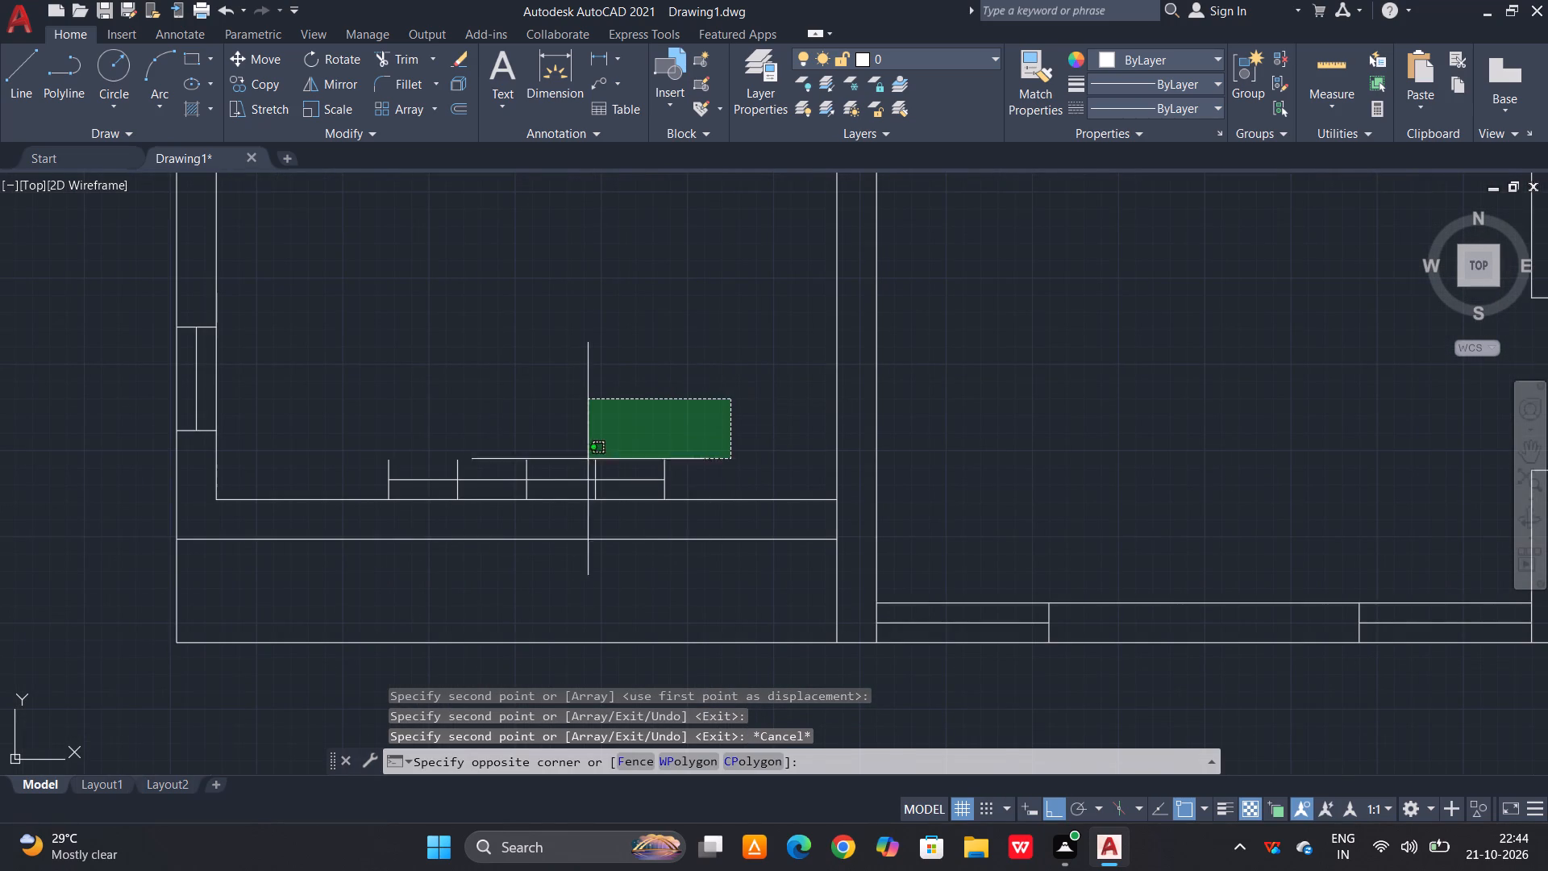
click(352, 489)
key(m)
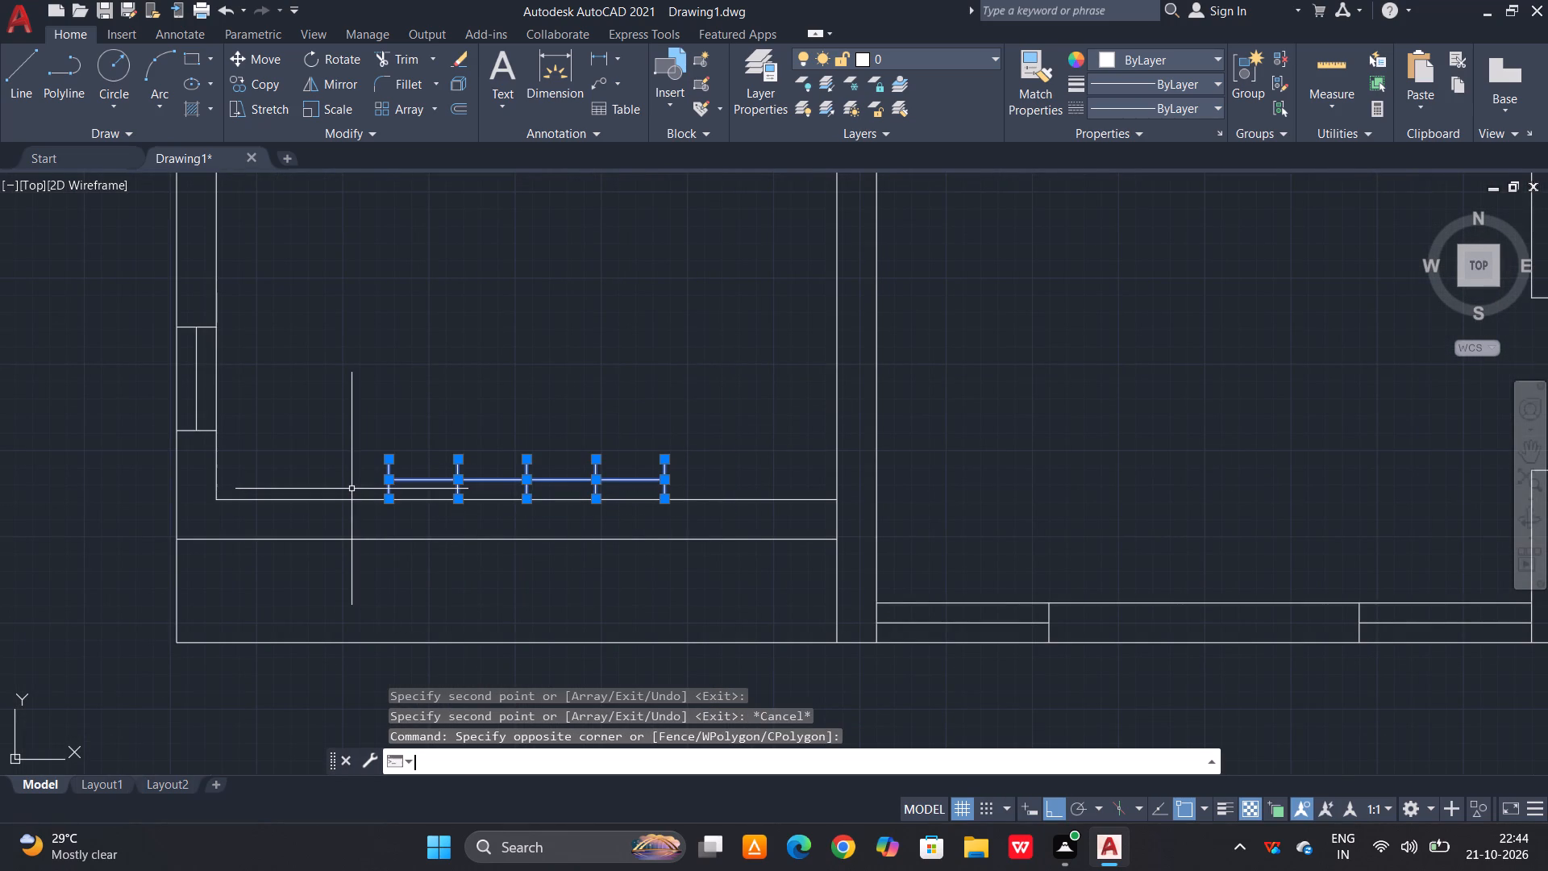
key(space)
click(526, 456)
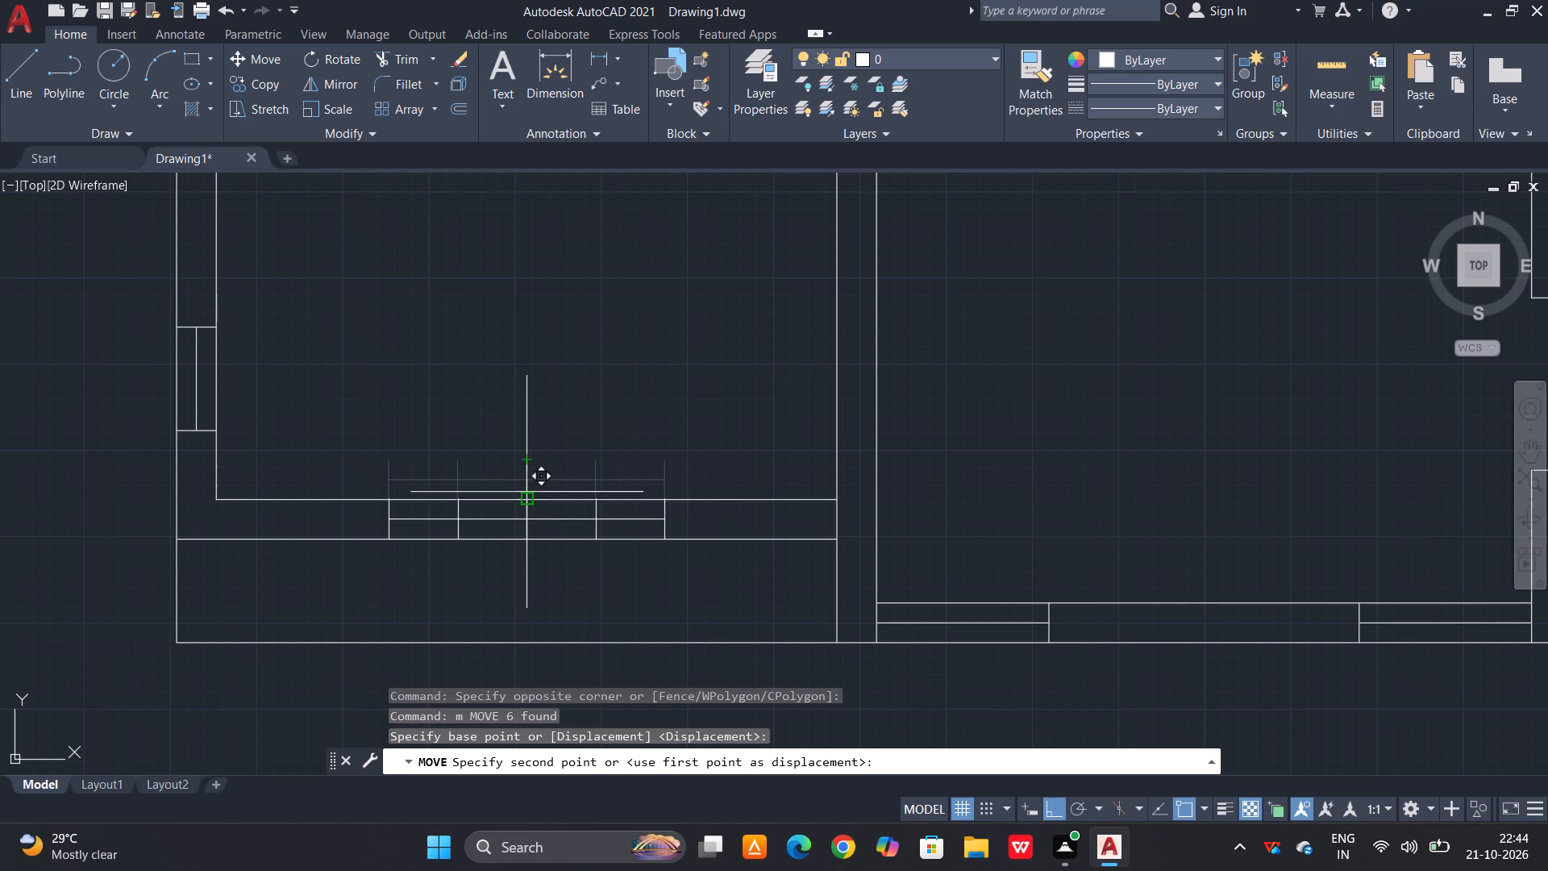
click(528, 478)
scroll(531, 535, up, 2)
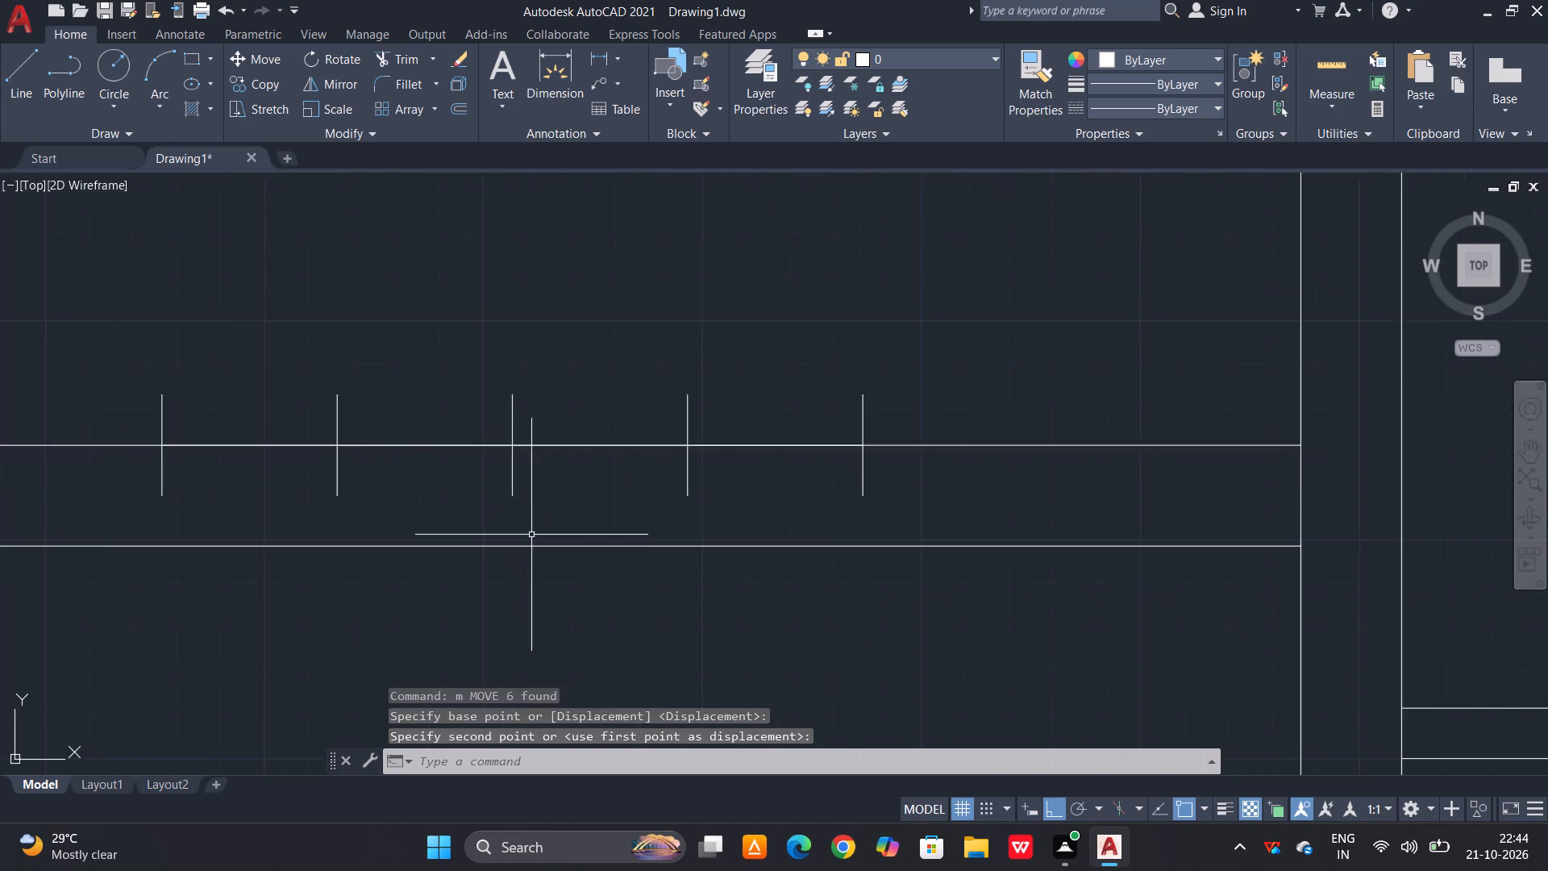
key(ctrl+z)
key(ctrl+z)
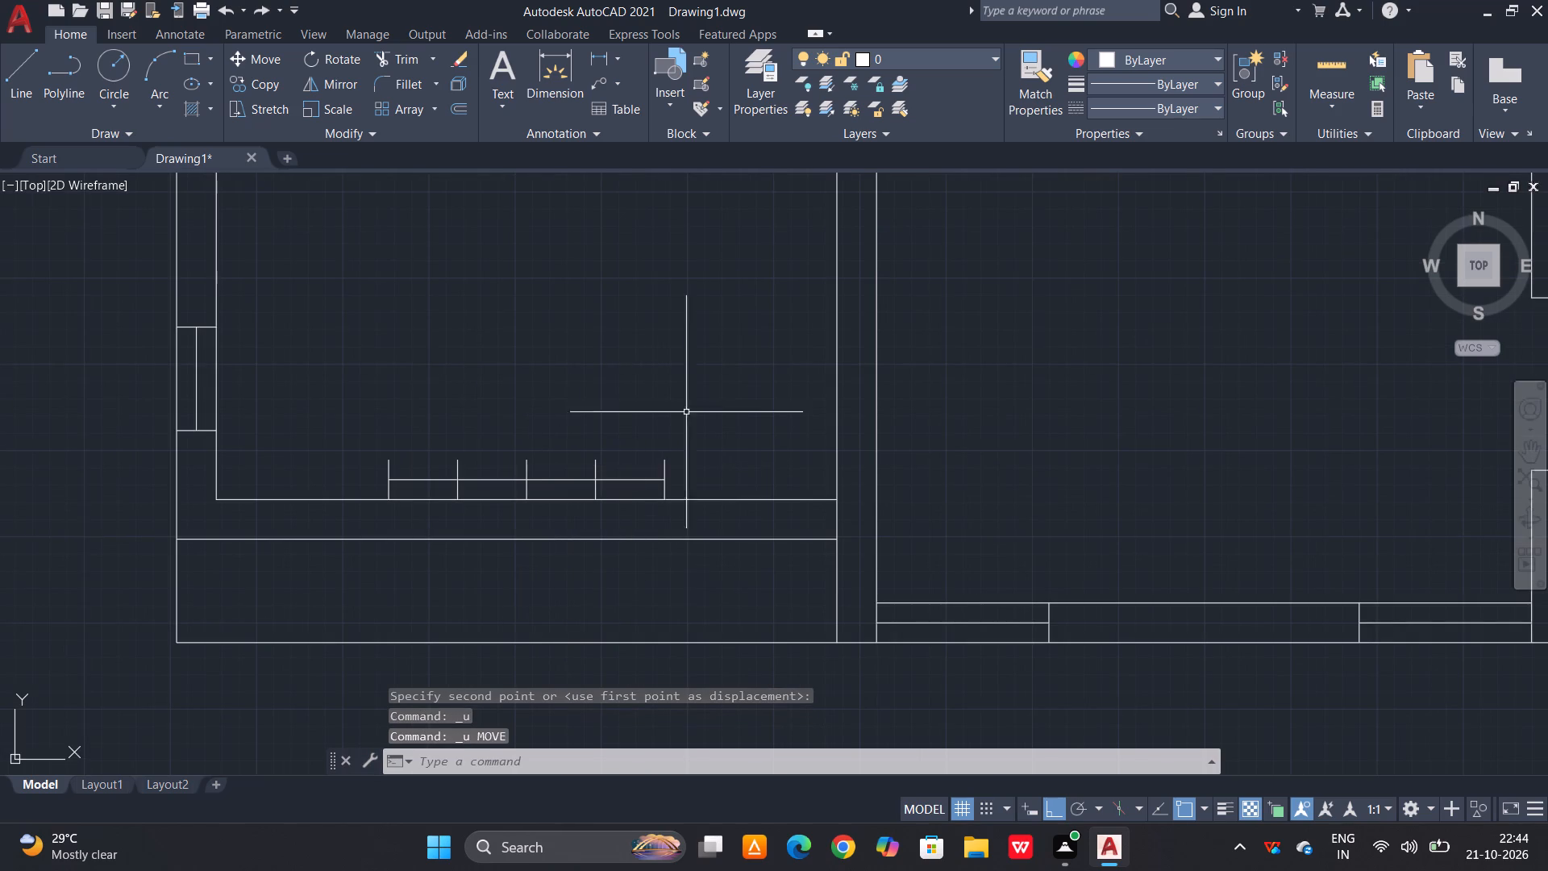
Move the lower-left room's copied window down by its middle cross line's upper end onto the inner bottom wall line, within the wall thickness.
click(692, 406)
click(367, 482)
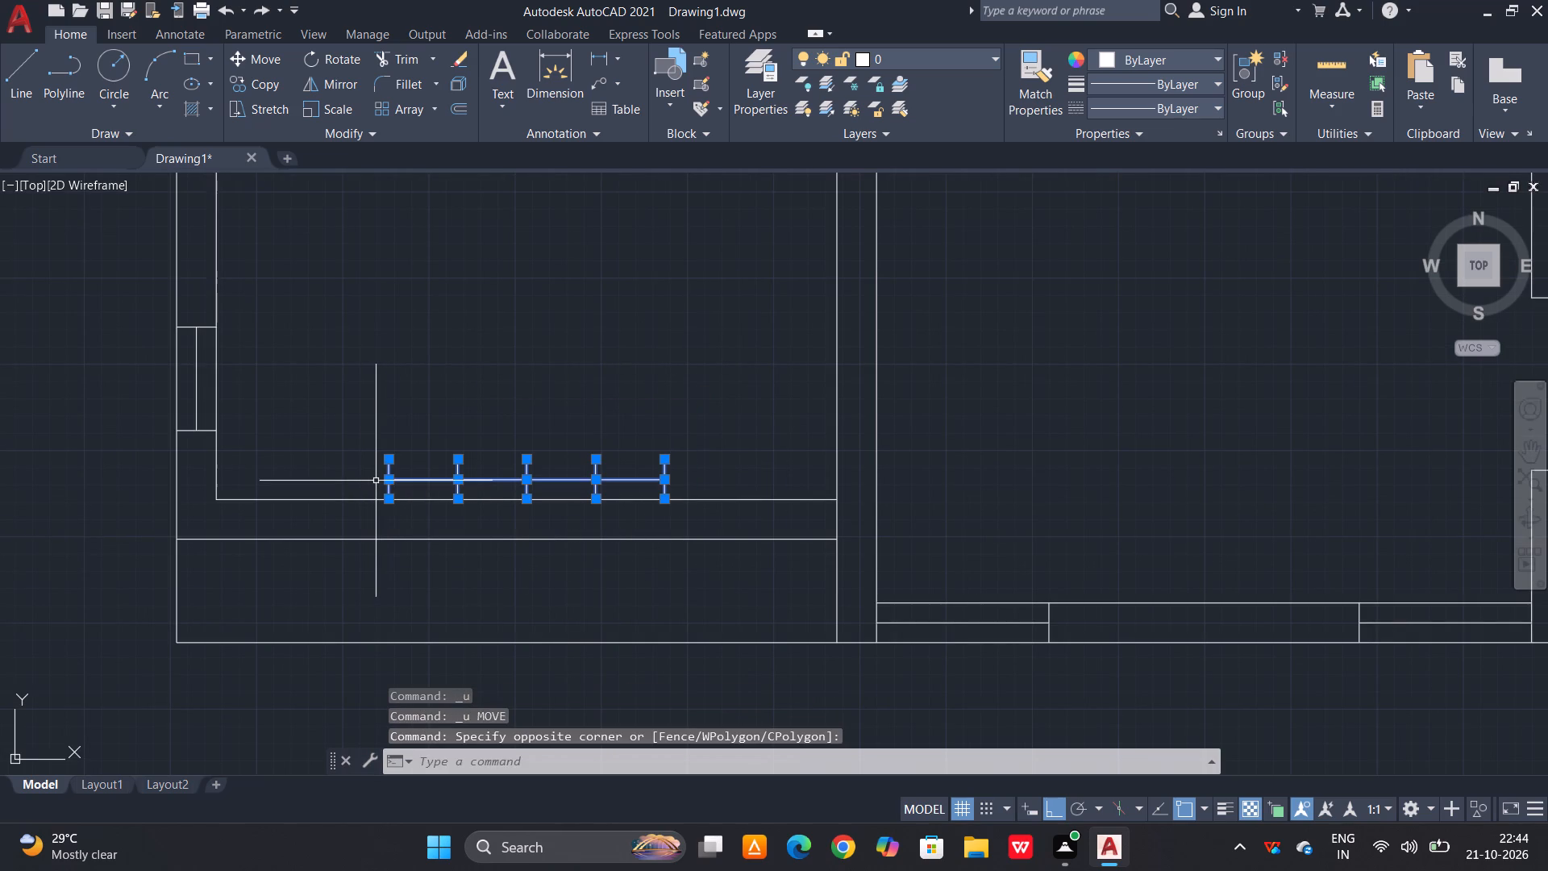
key(m)
key(space)
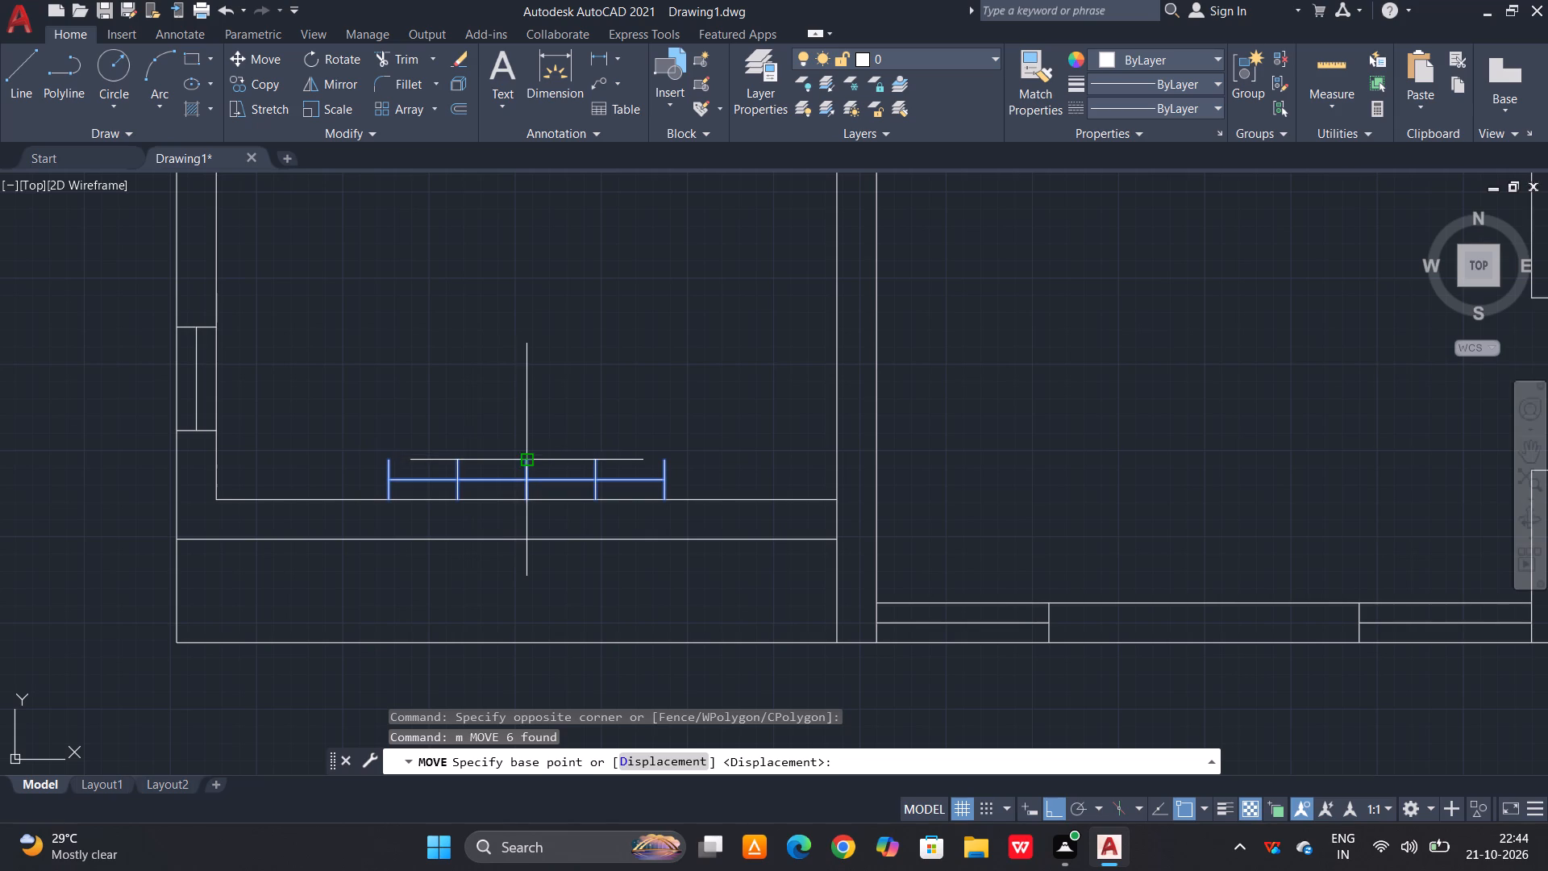
click(526, 456)
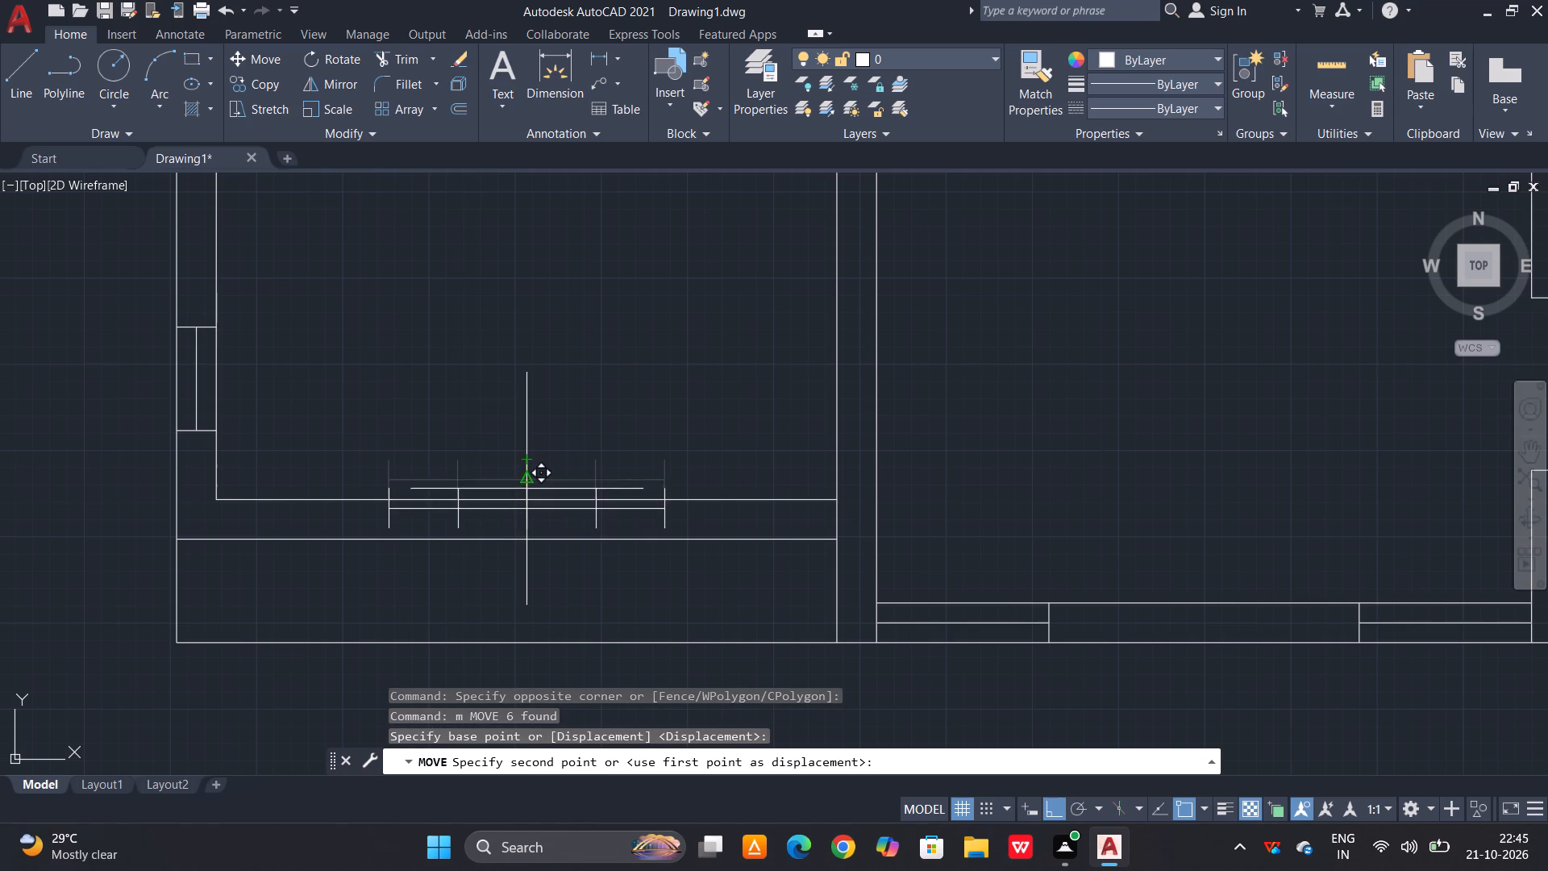
click(529, 497)
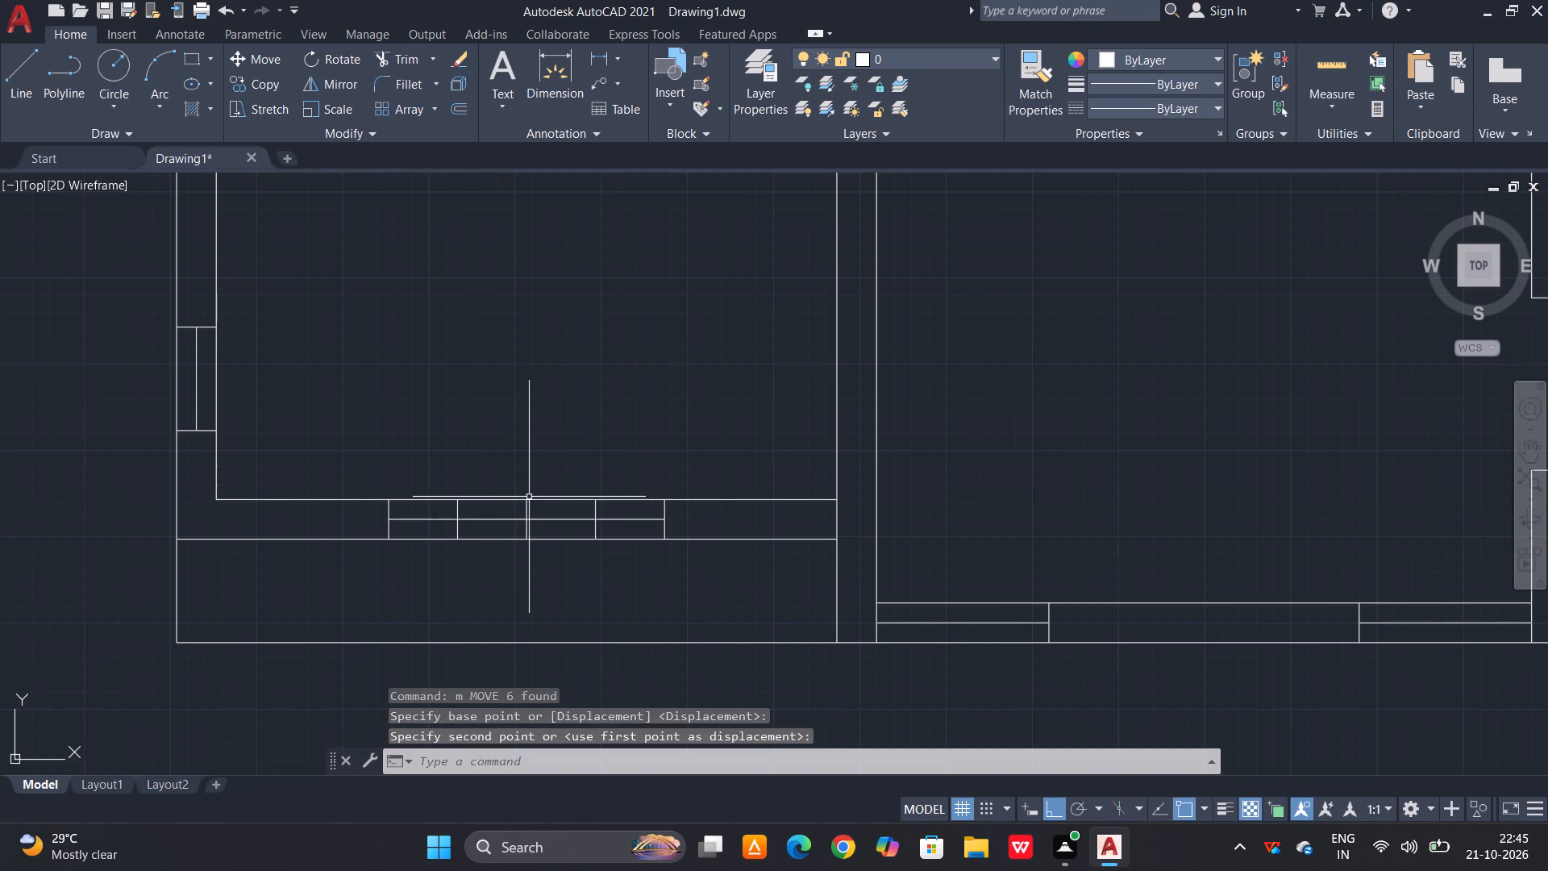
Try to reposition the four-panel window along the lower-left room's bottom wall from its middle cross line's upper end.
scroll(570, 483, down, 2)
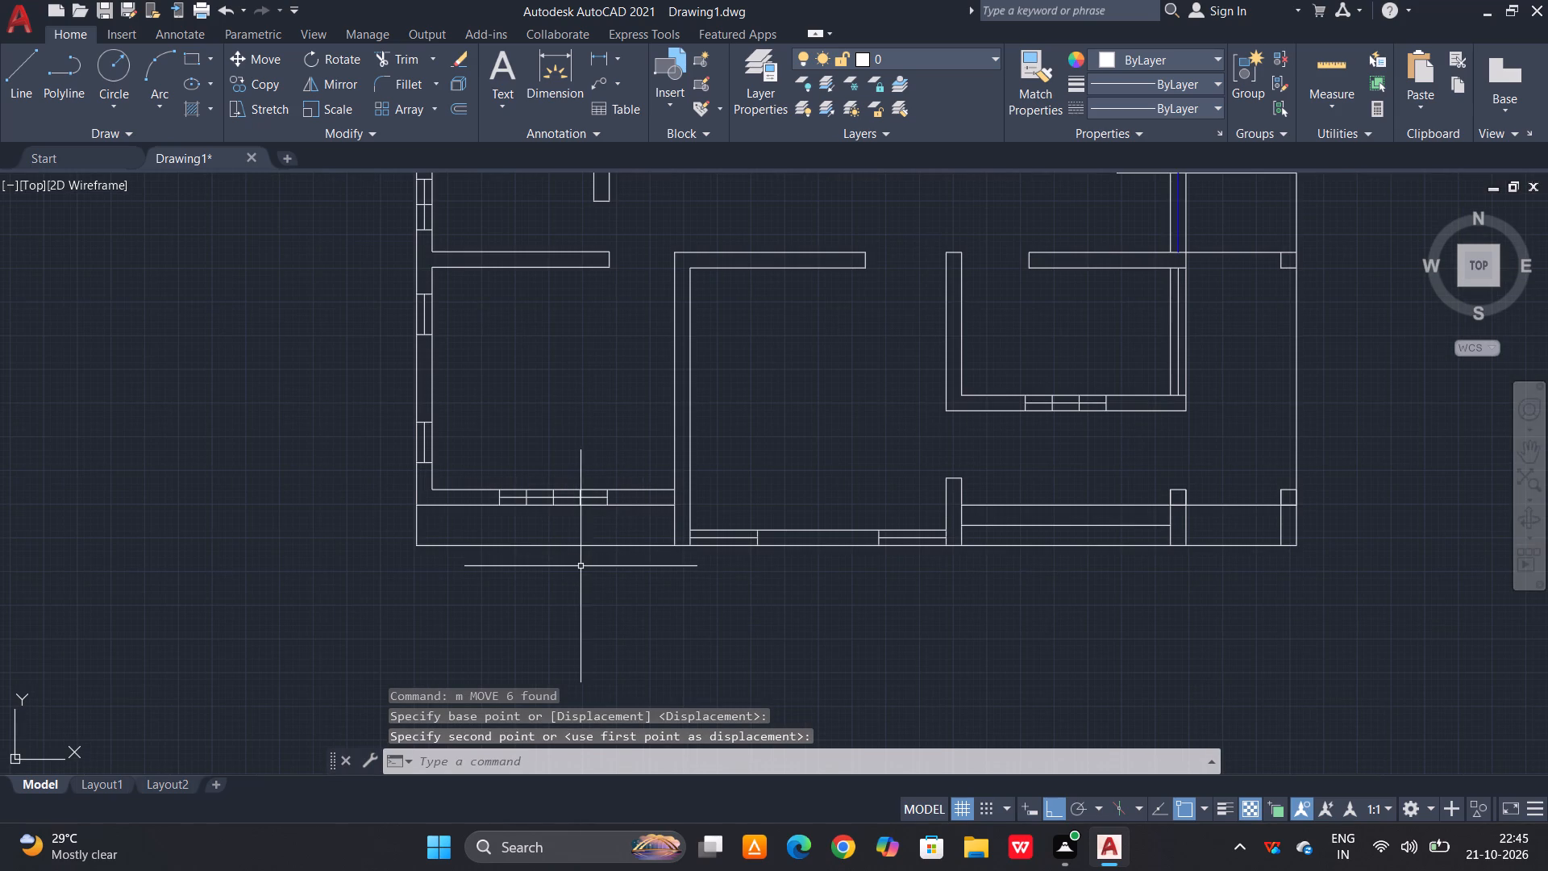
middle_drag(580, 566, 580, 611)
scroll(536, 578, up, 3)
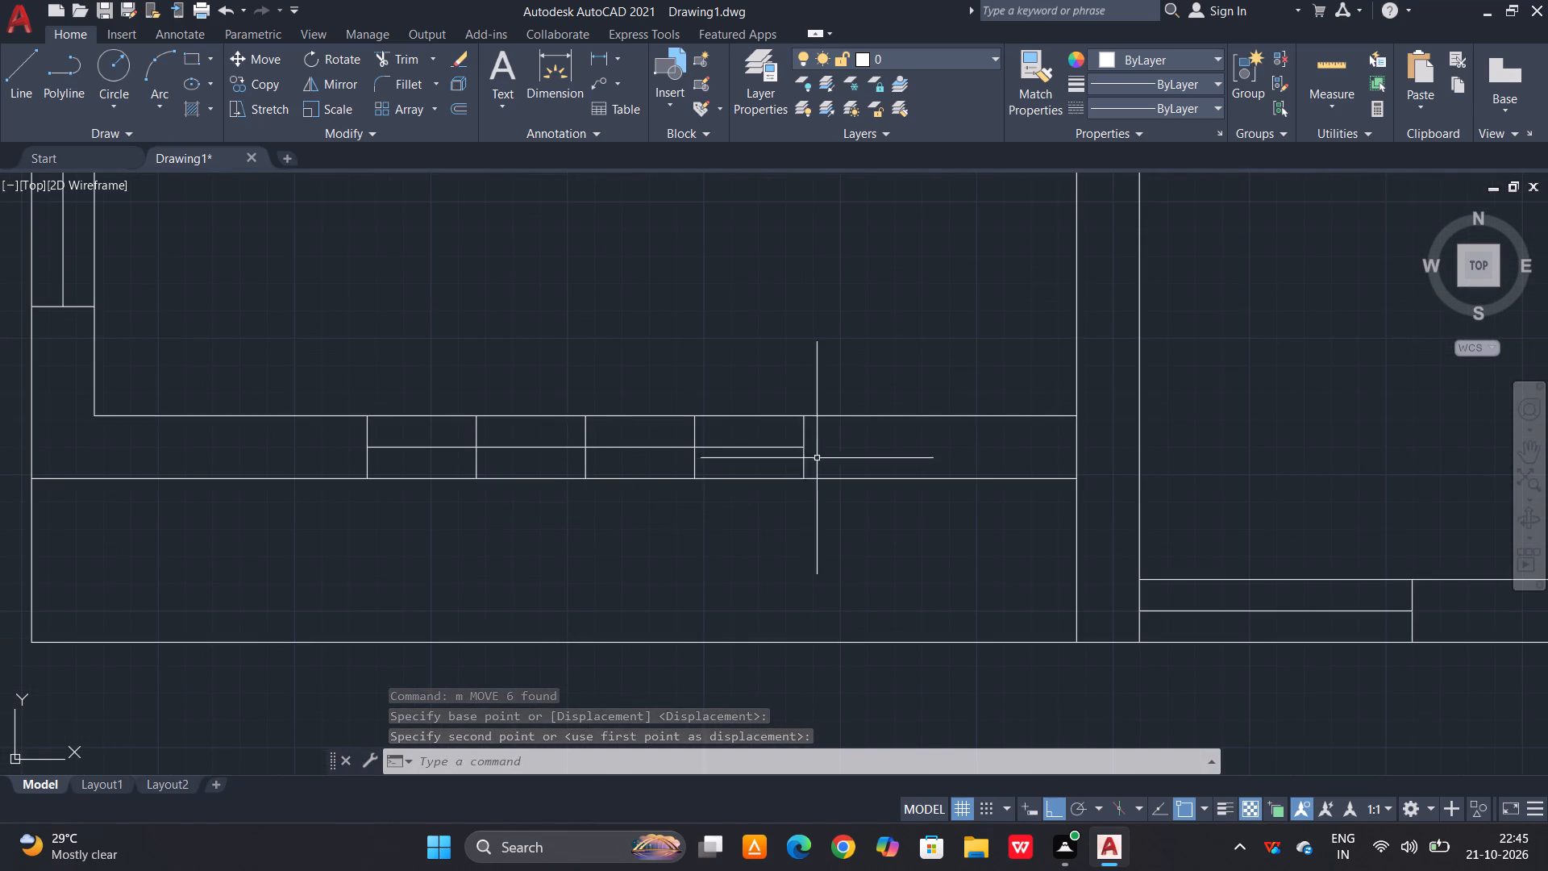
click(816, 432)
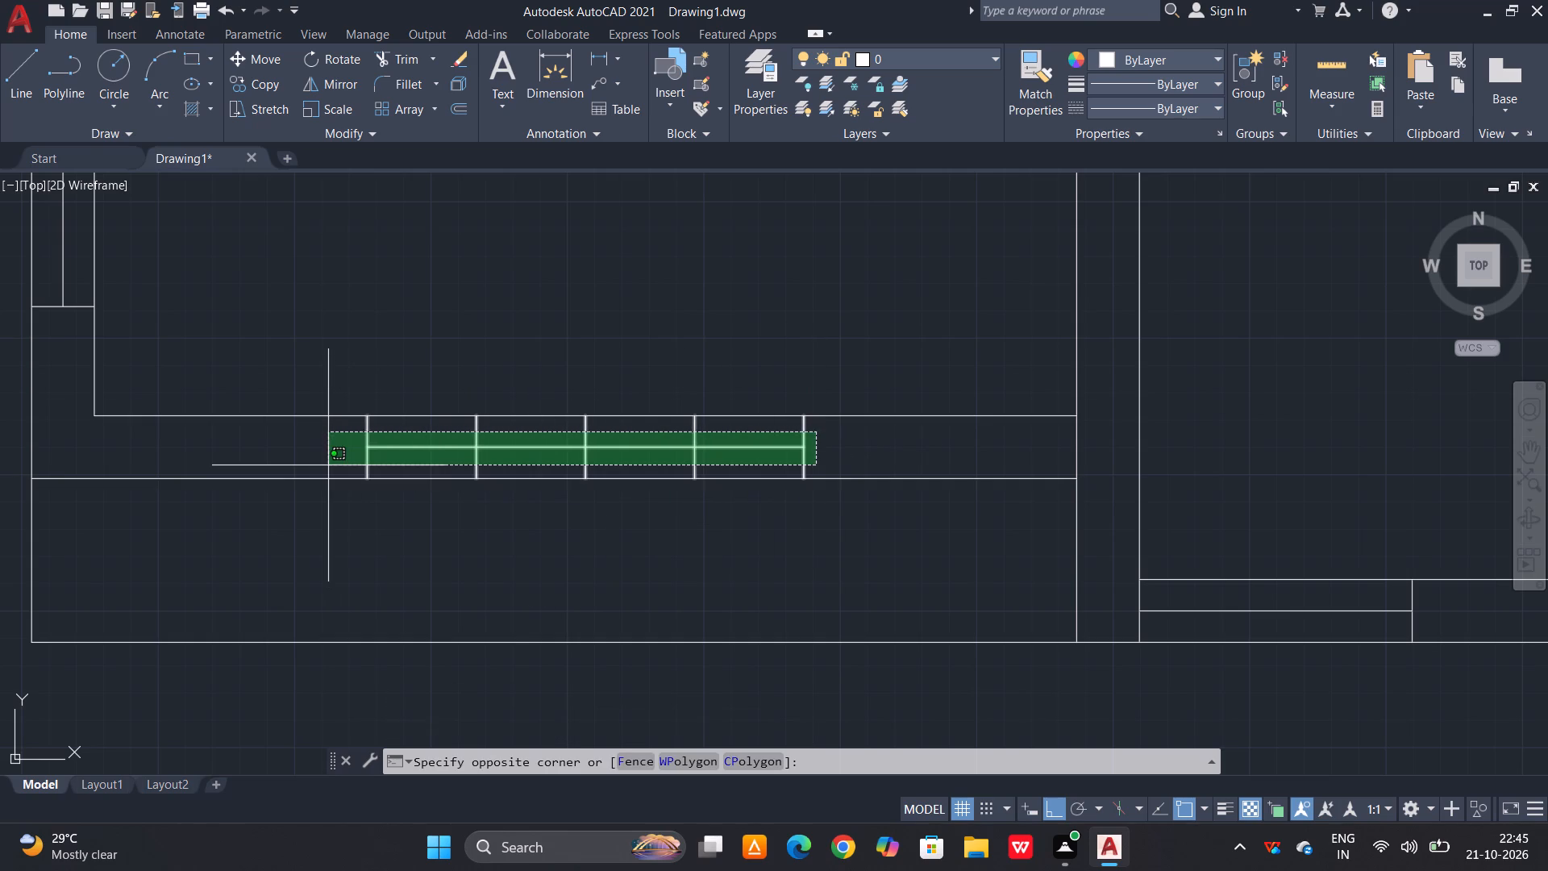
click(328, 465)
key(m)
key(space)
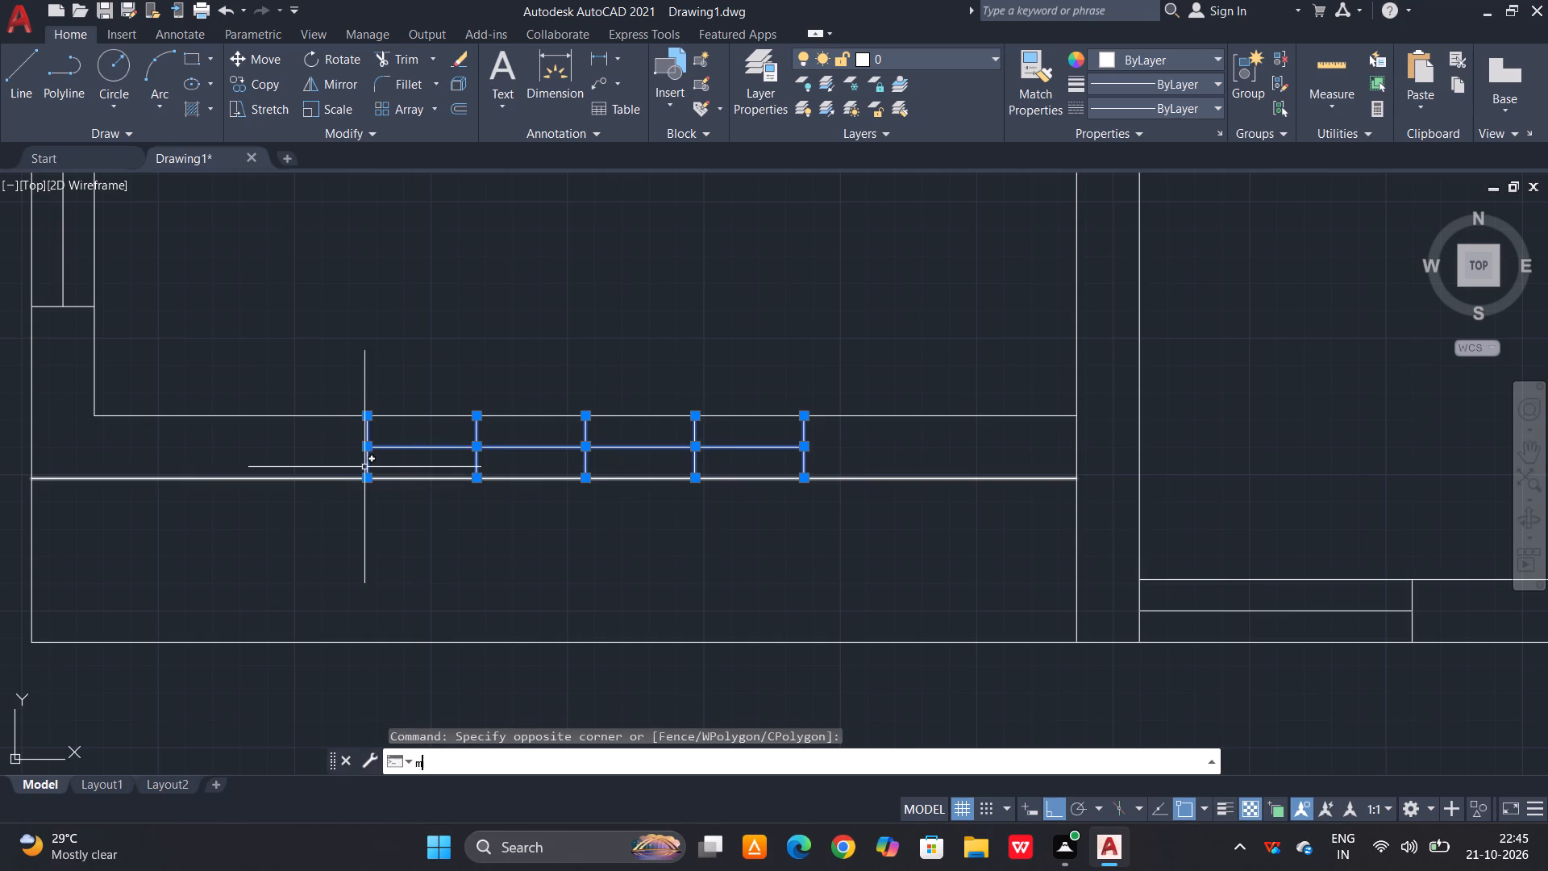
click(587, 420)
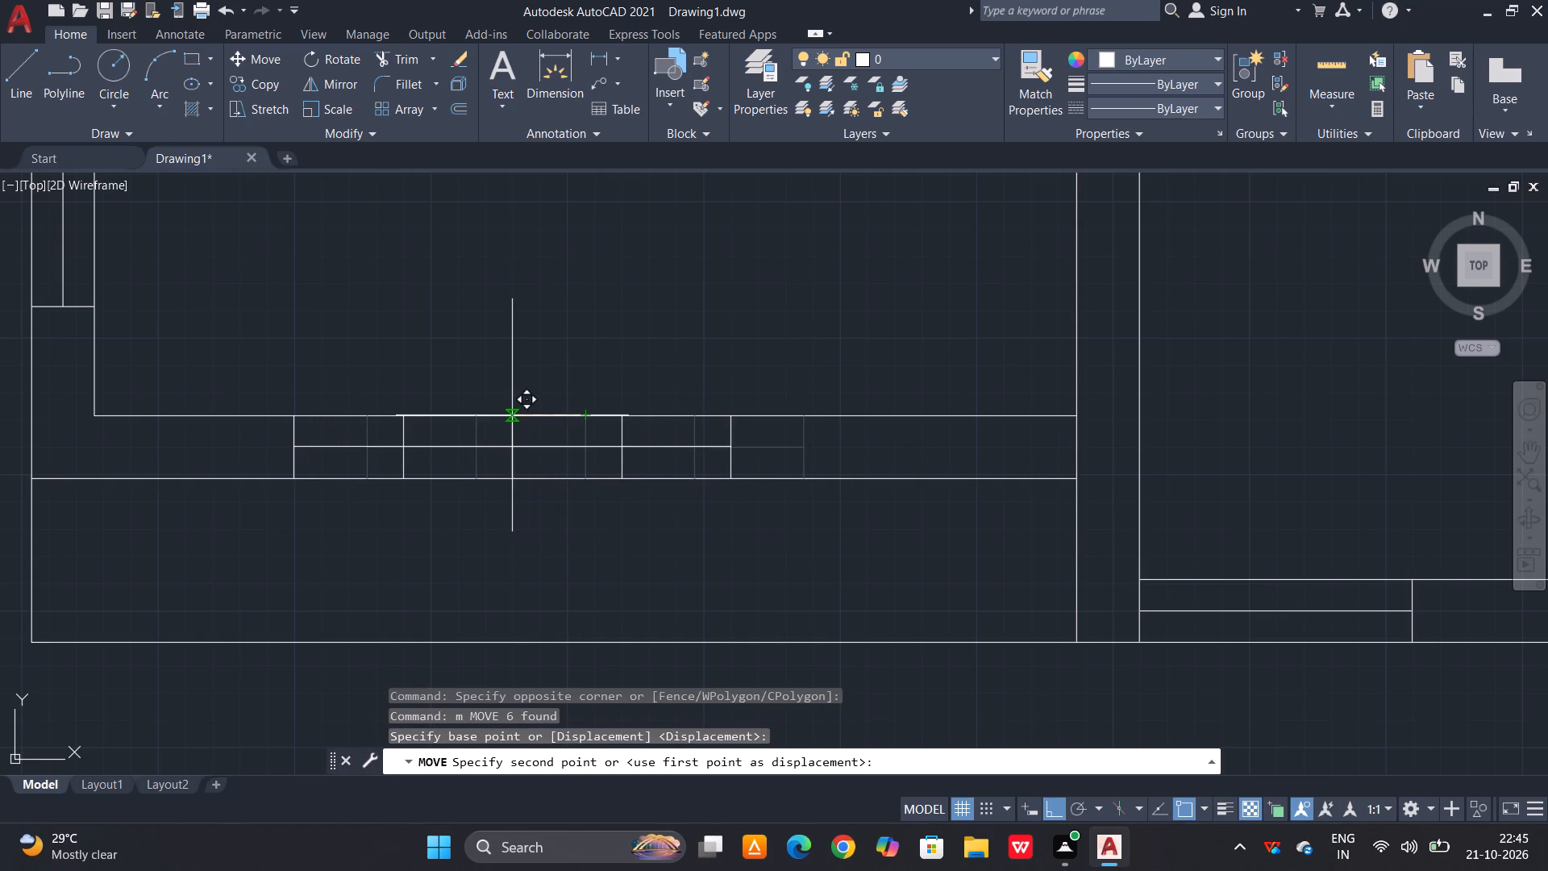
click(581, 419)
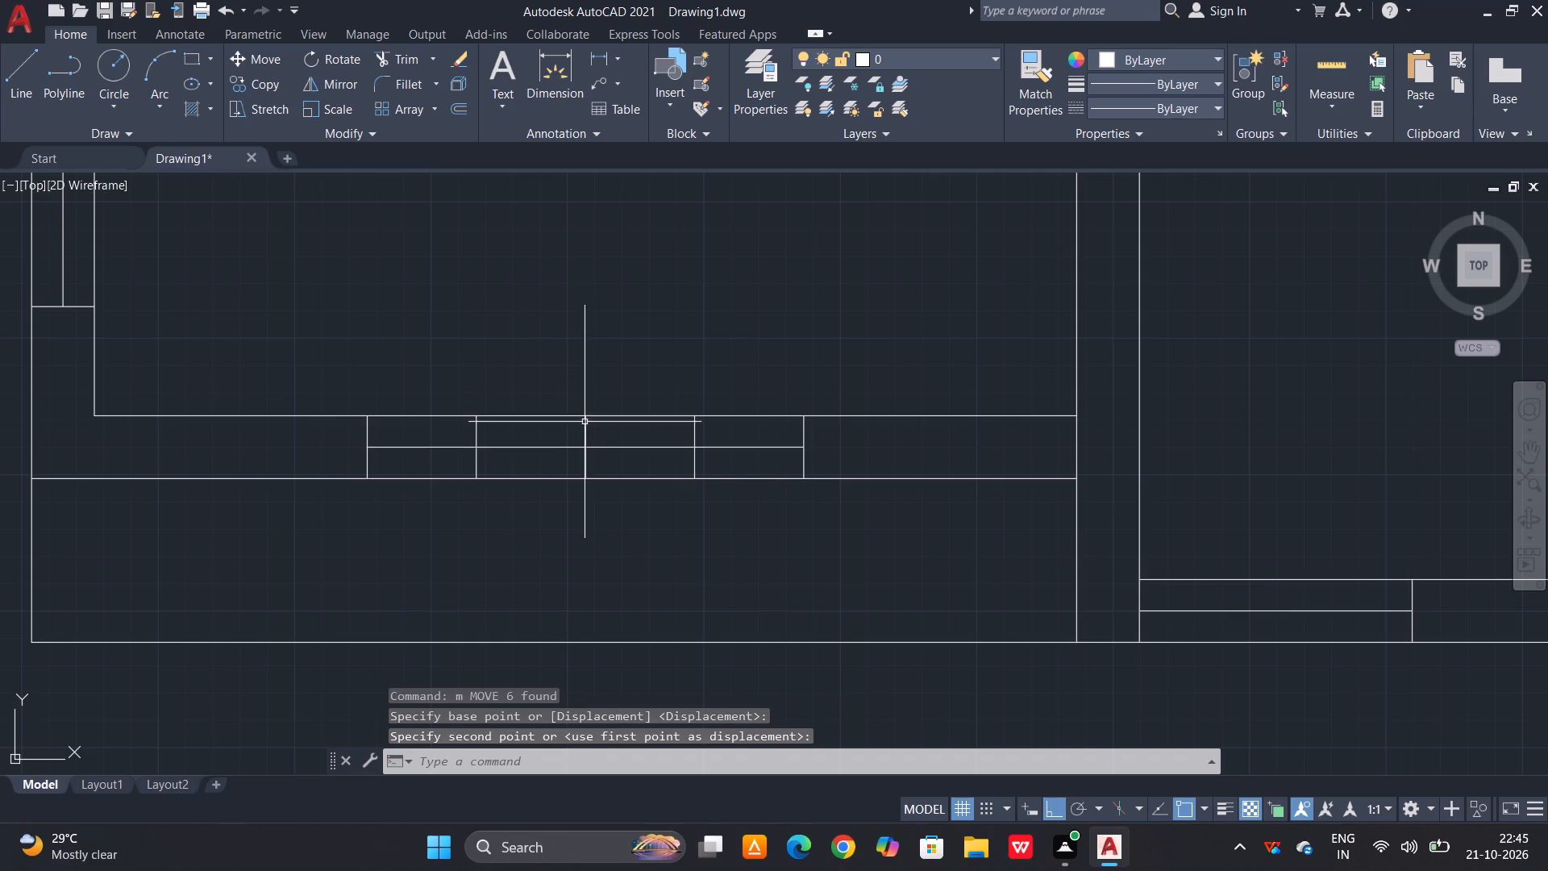
Review the window placement in the walls across the lower and upper parts of the floor plan.
scroll(609, 513, down, 2)
scroll(695, 489, down, 2)
middle_drag(801, 457, 732, 495)
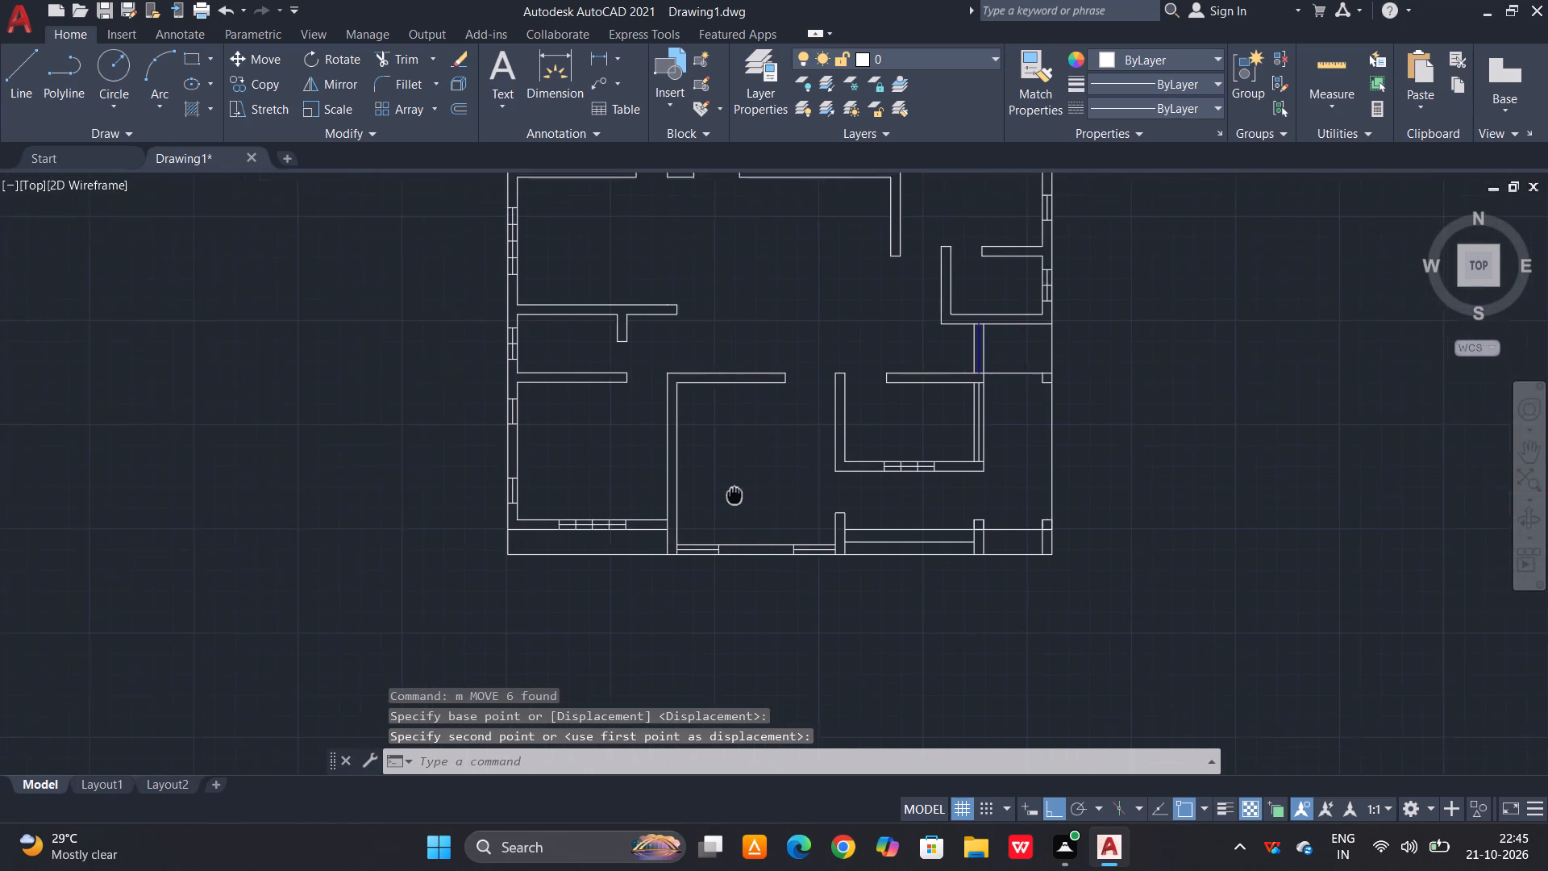
middle_drag(732, 495, 658, 553)
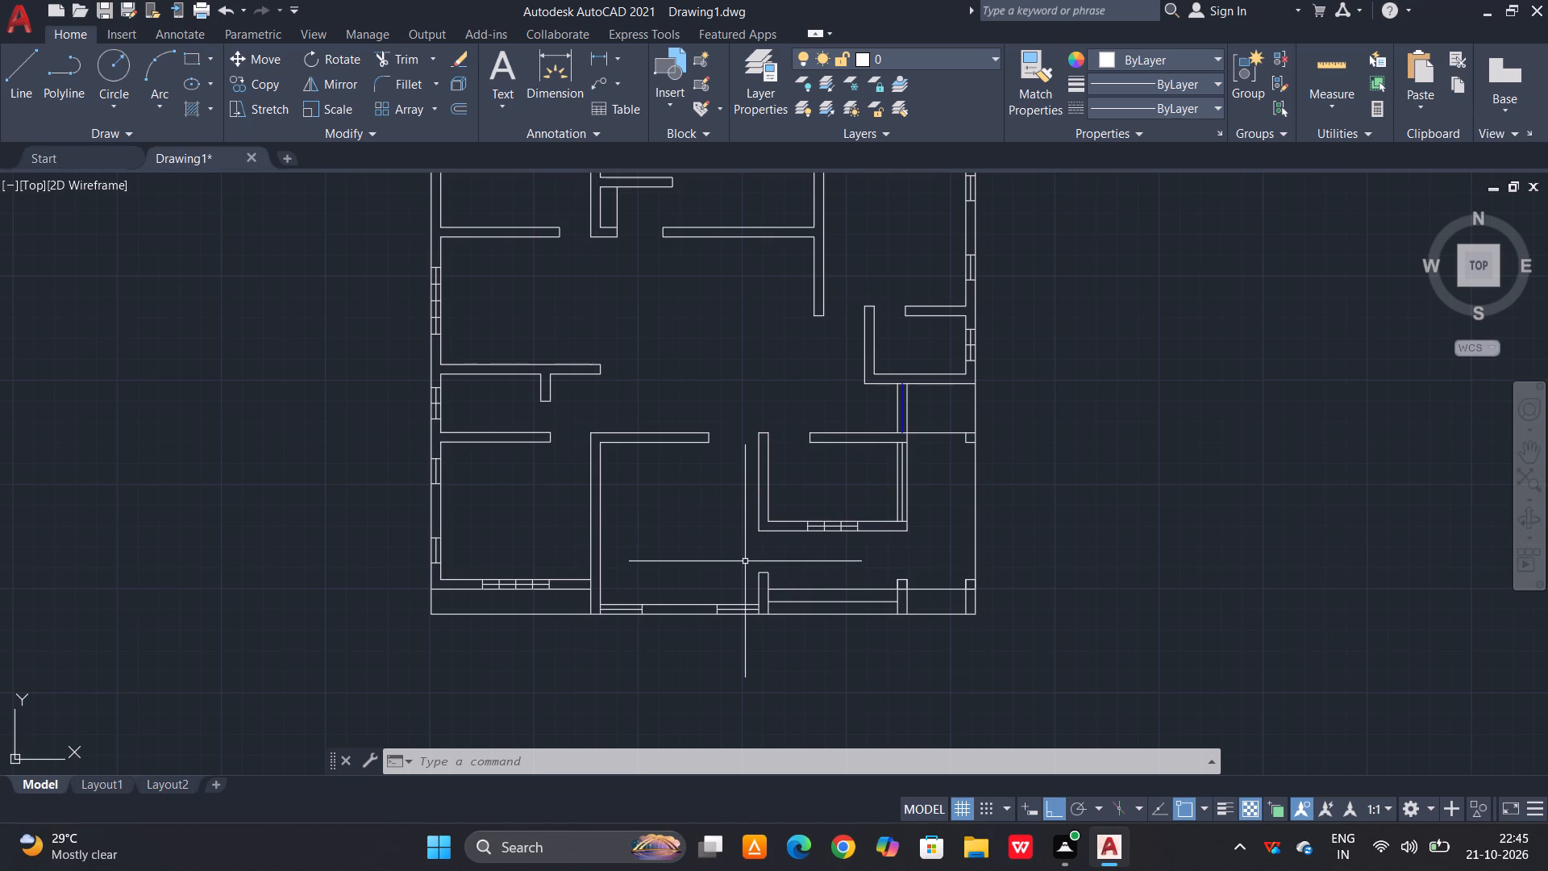
middle_drag(697, 703, 736, 656)
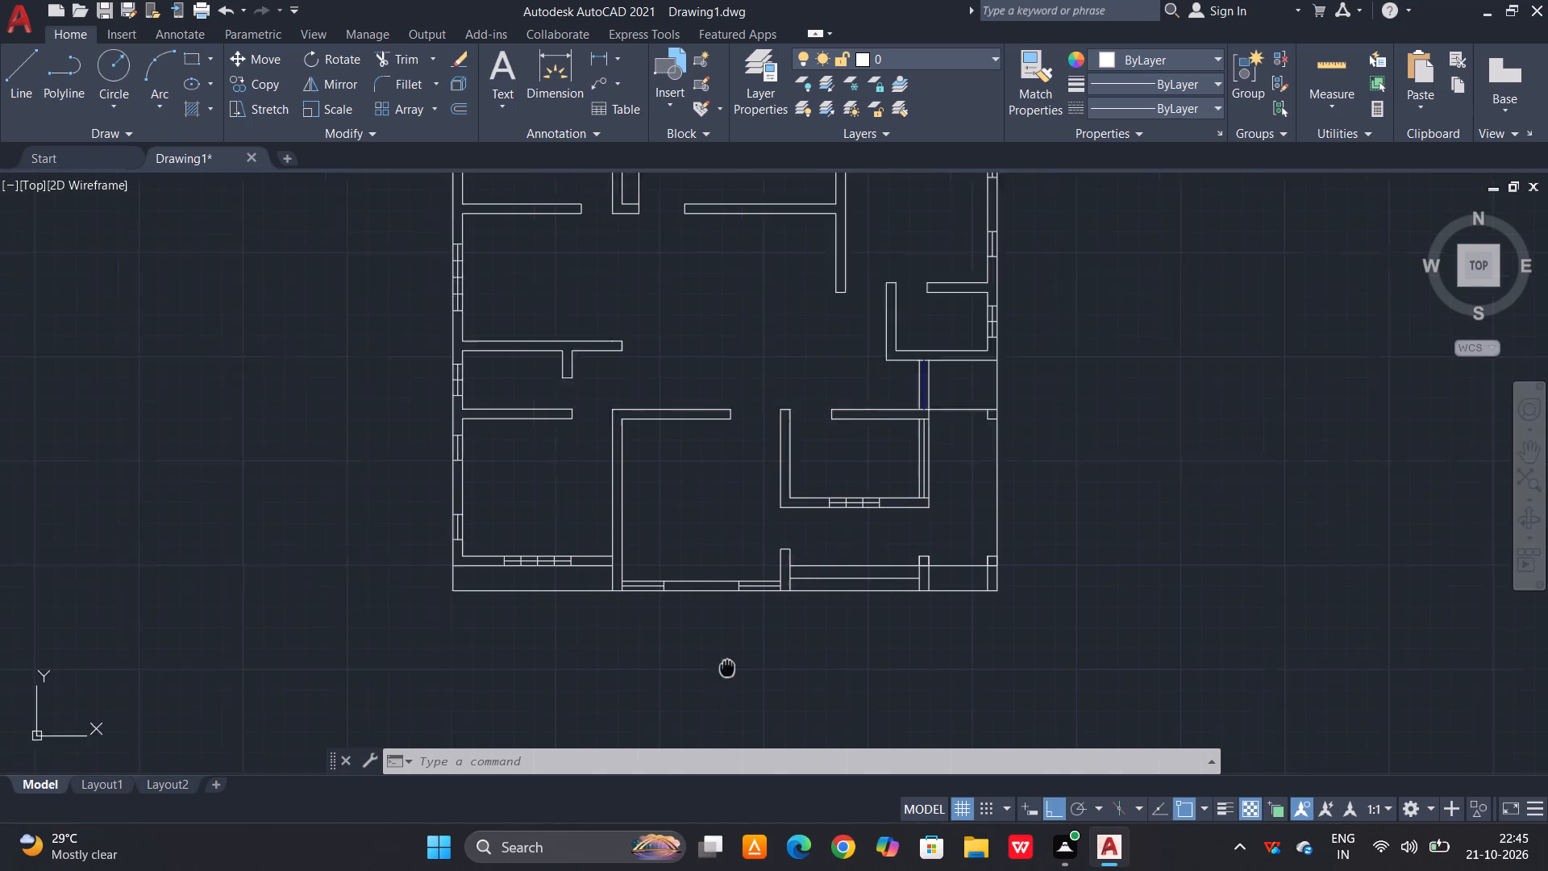
middle_drag(736, 656, 769, 601)
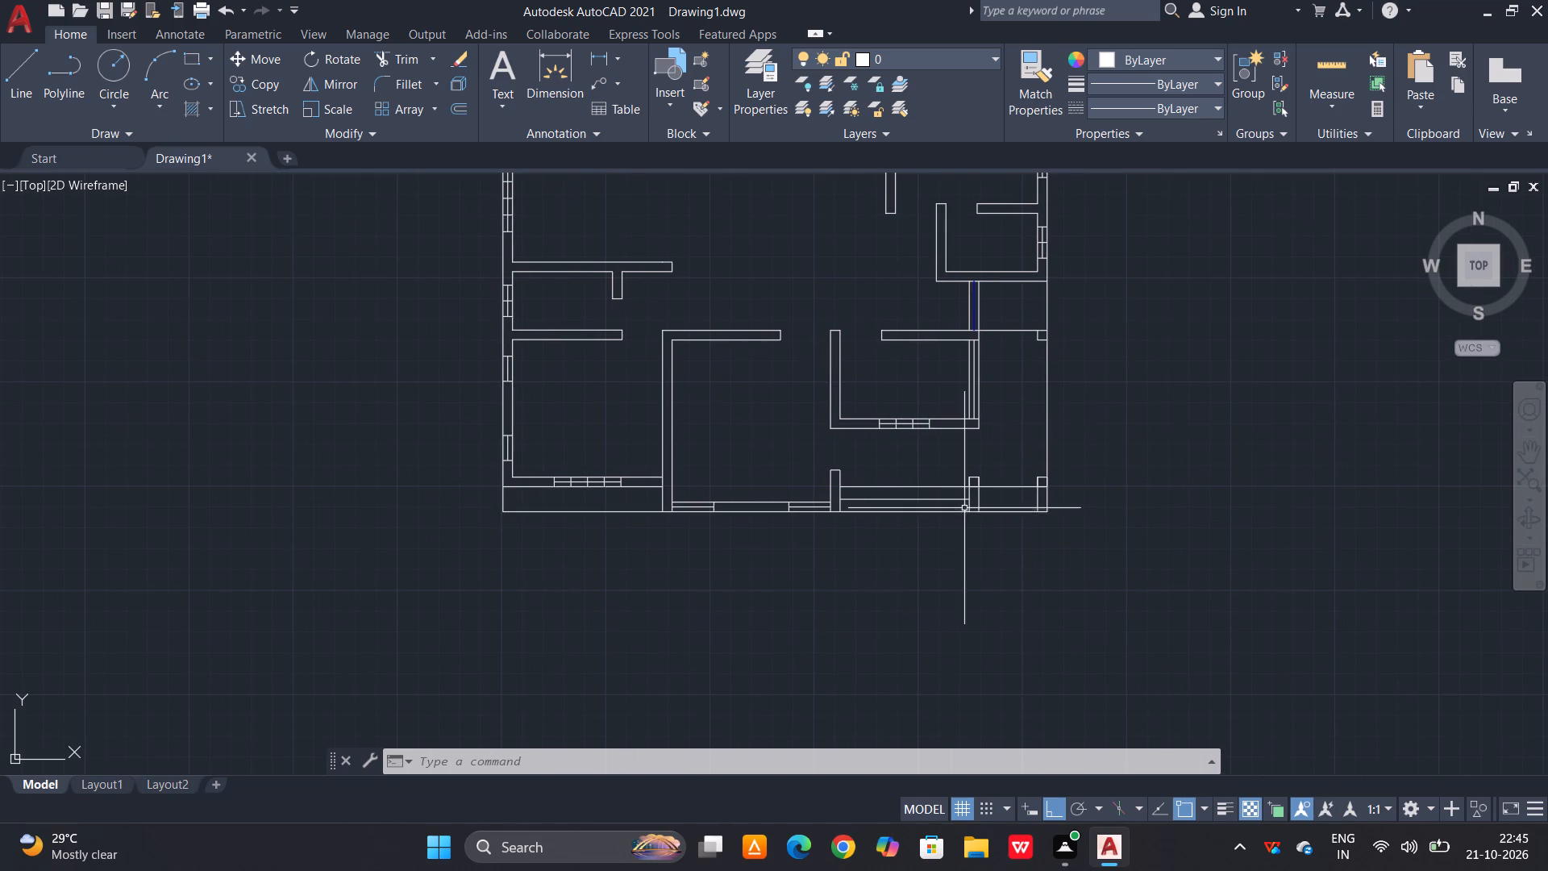
middle_drag(988, 483, 951, 615)
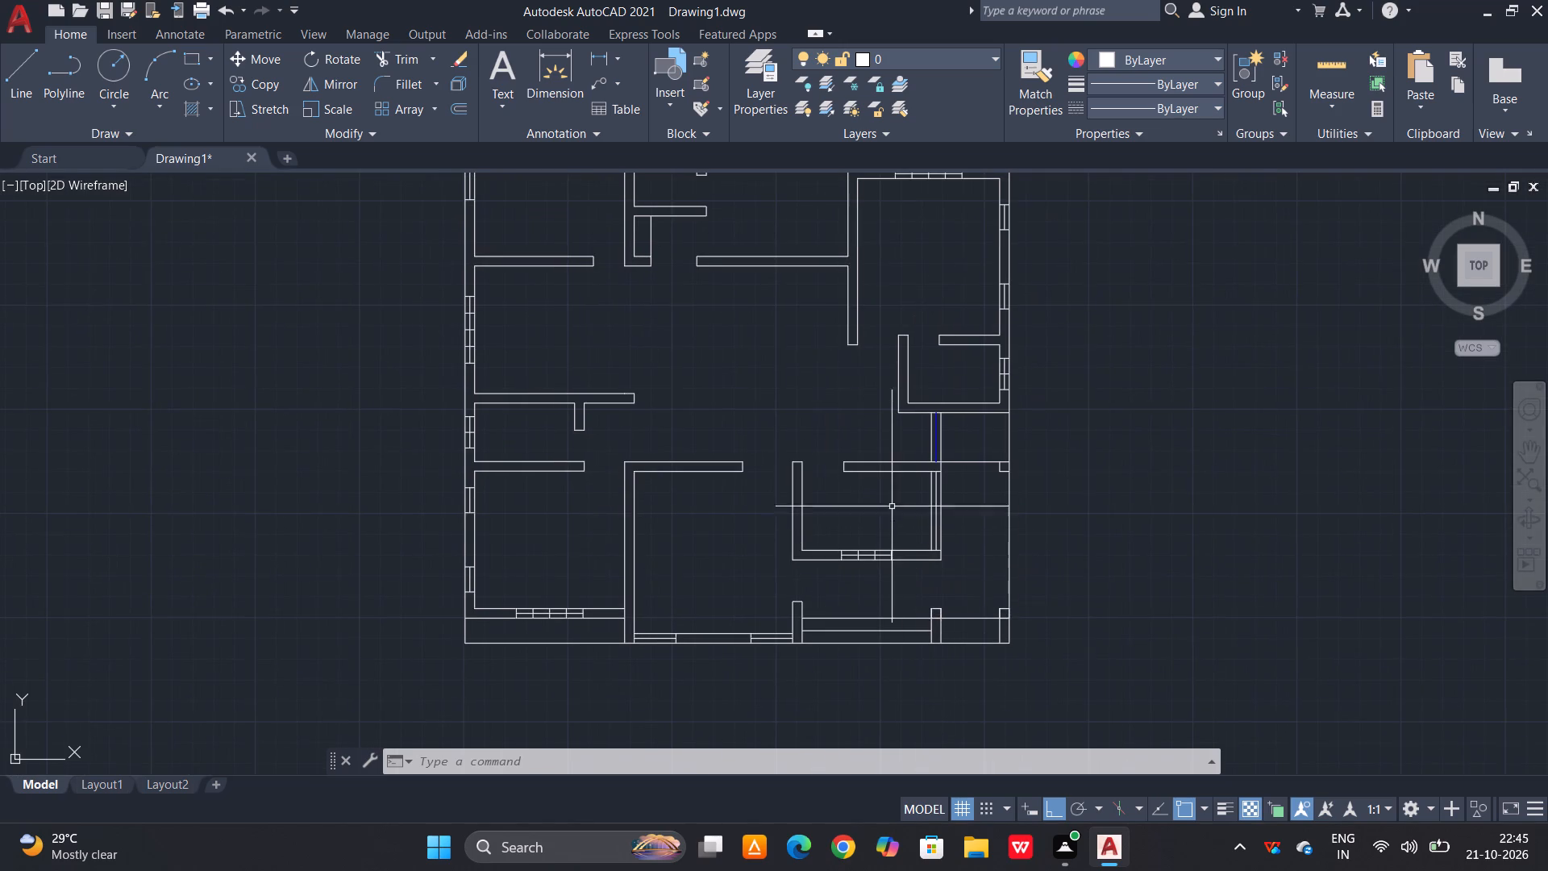
middle_drag(895, 481, 893, 636)
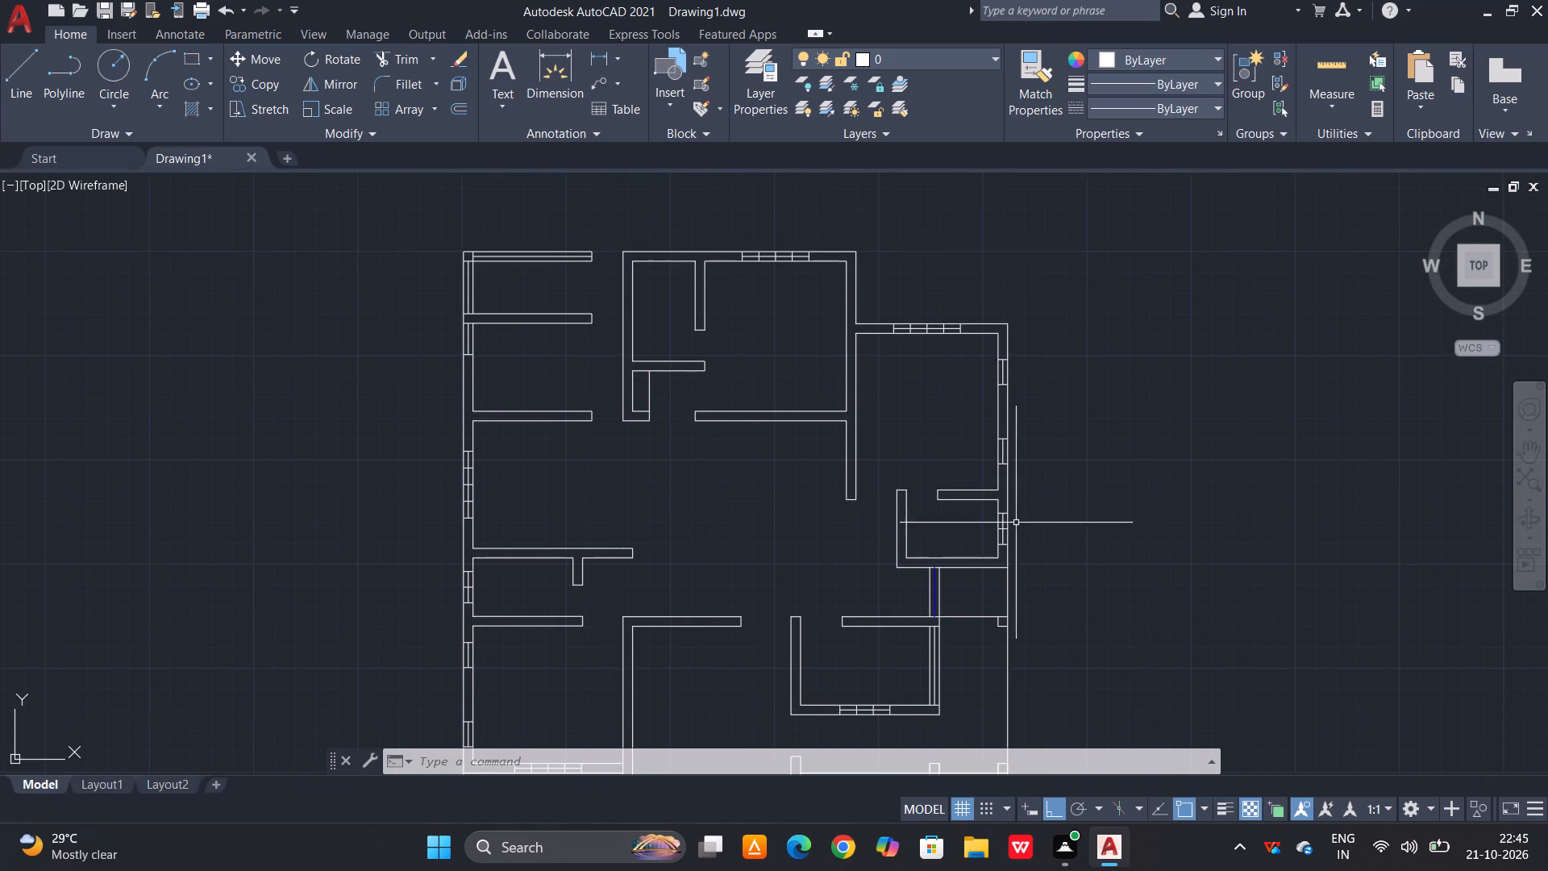
Match the blue centre line below the small right-hand room to the properties of the white centre line in the wall below it.
scroll(936, 641, up, 2)
text(ma)
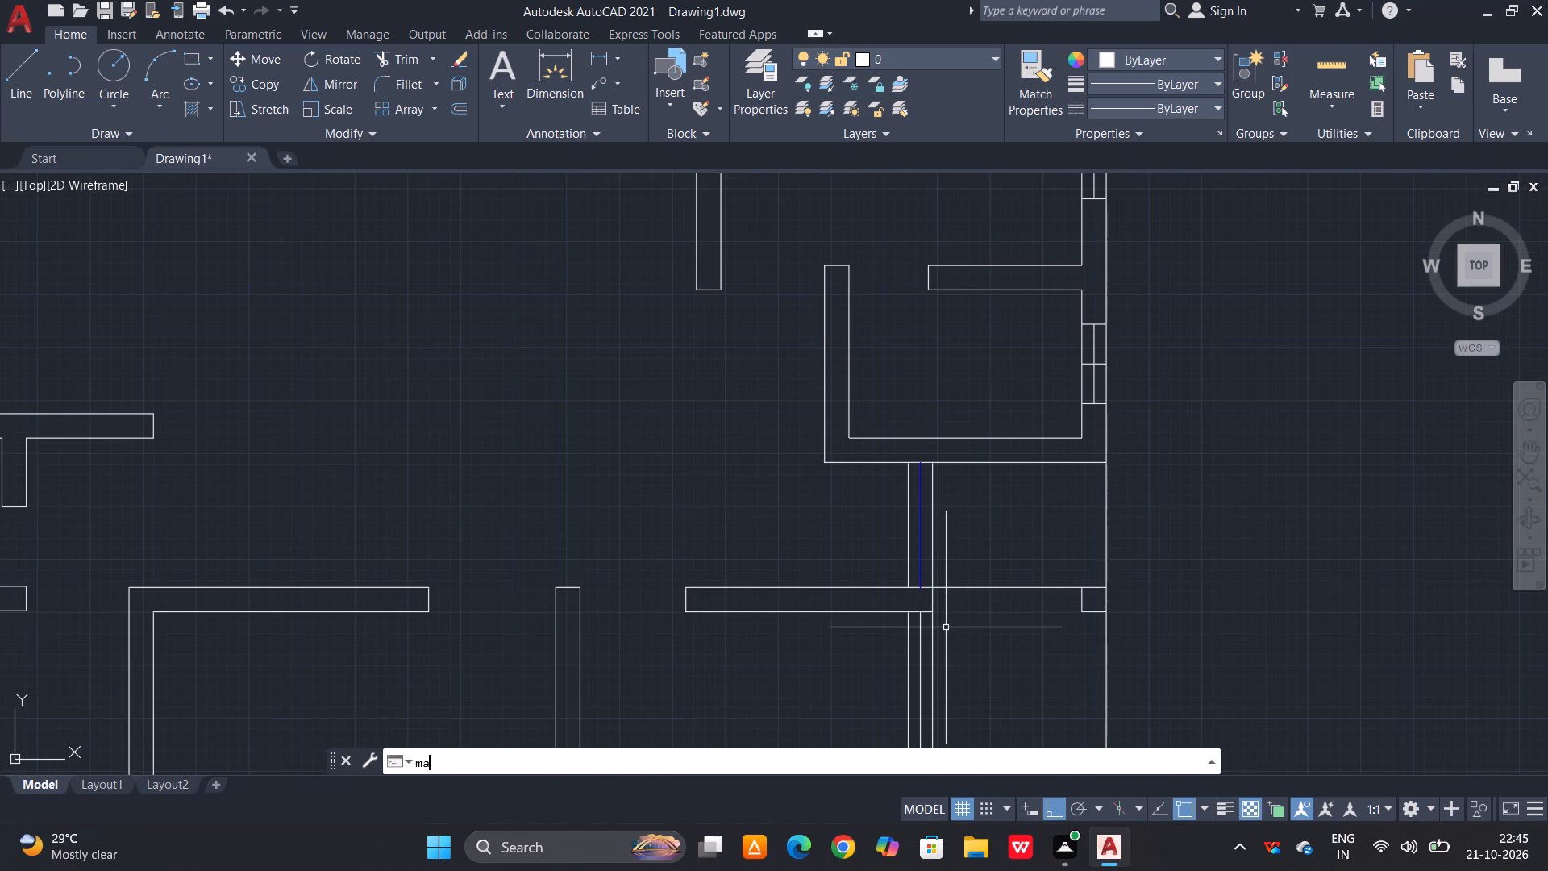
key(space)
click(922, 635)
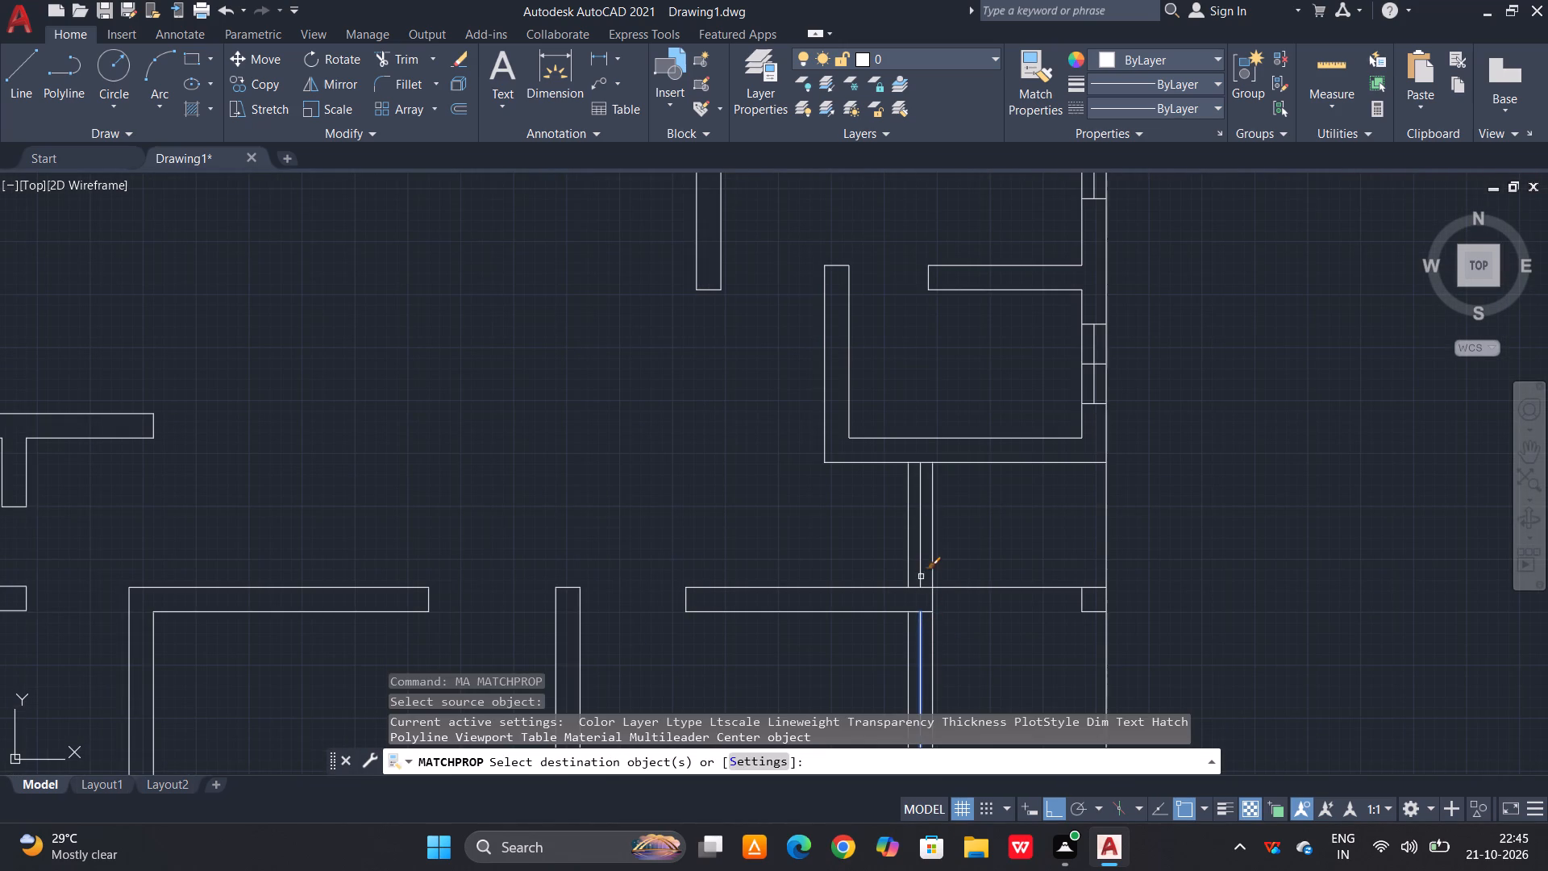
click(921, 569)
scroll(934, 565, down, 2)
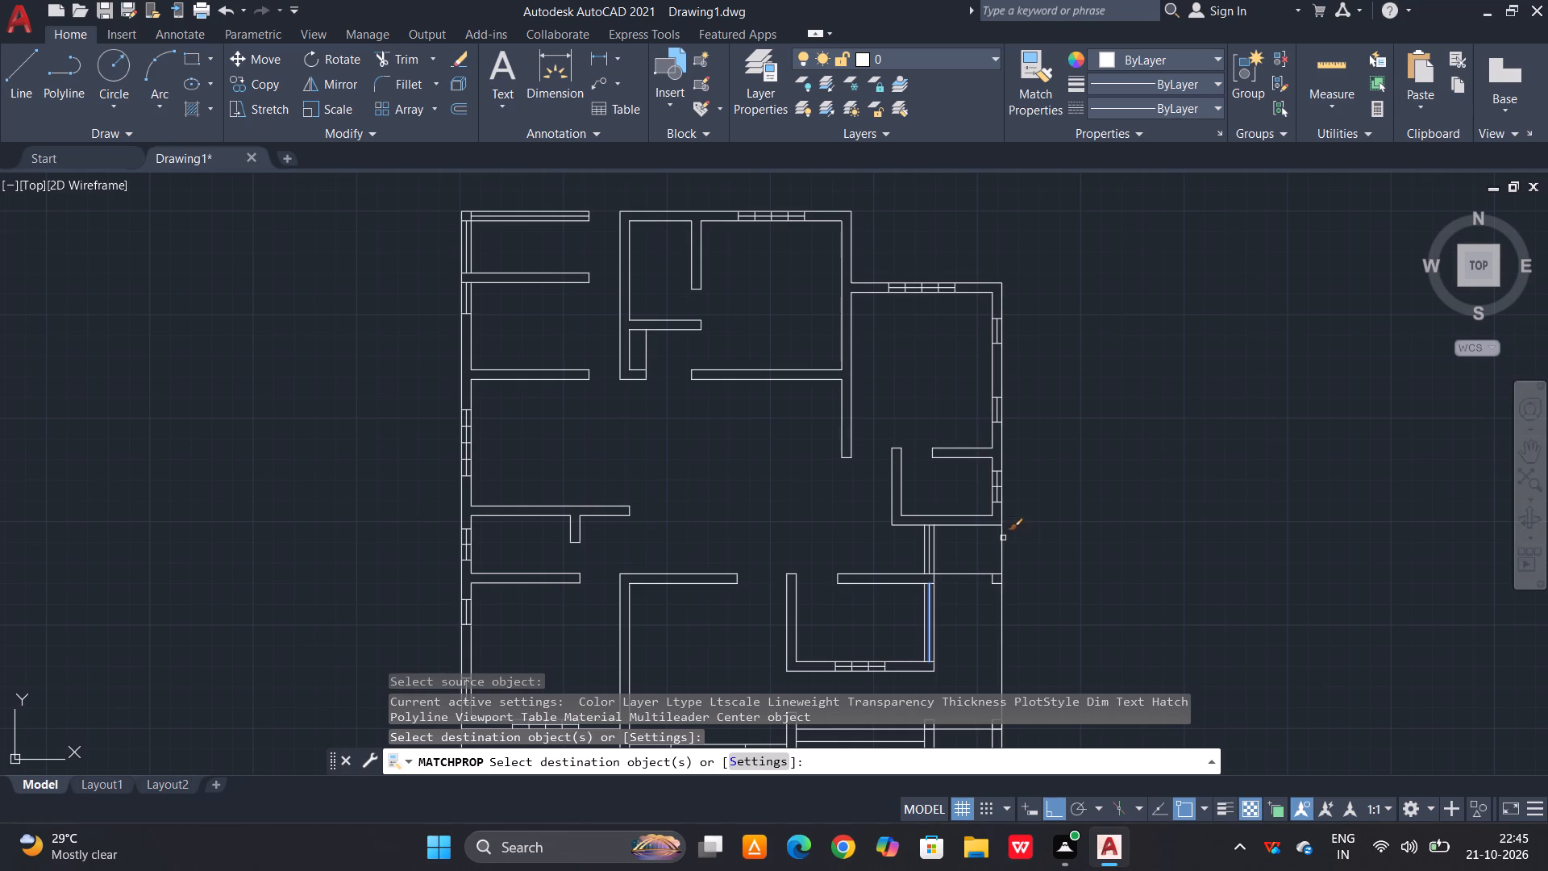
key(Escape)
Draw a cross line through the top wall of the small upper room, from the inner wall line's midpoint to the outer line.
middle_drag(675, 438, 720, 587)
scroll(621, 419, up, 1)
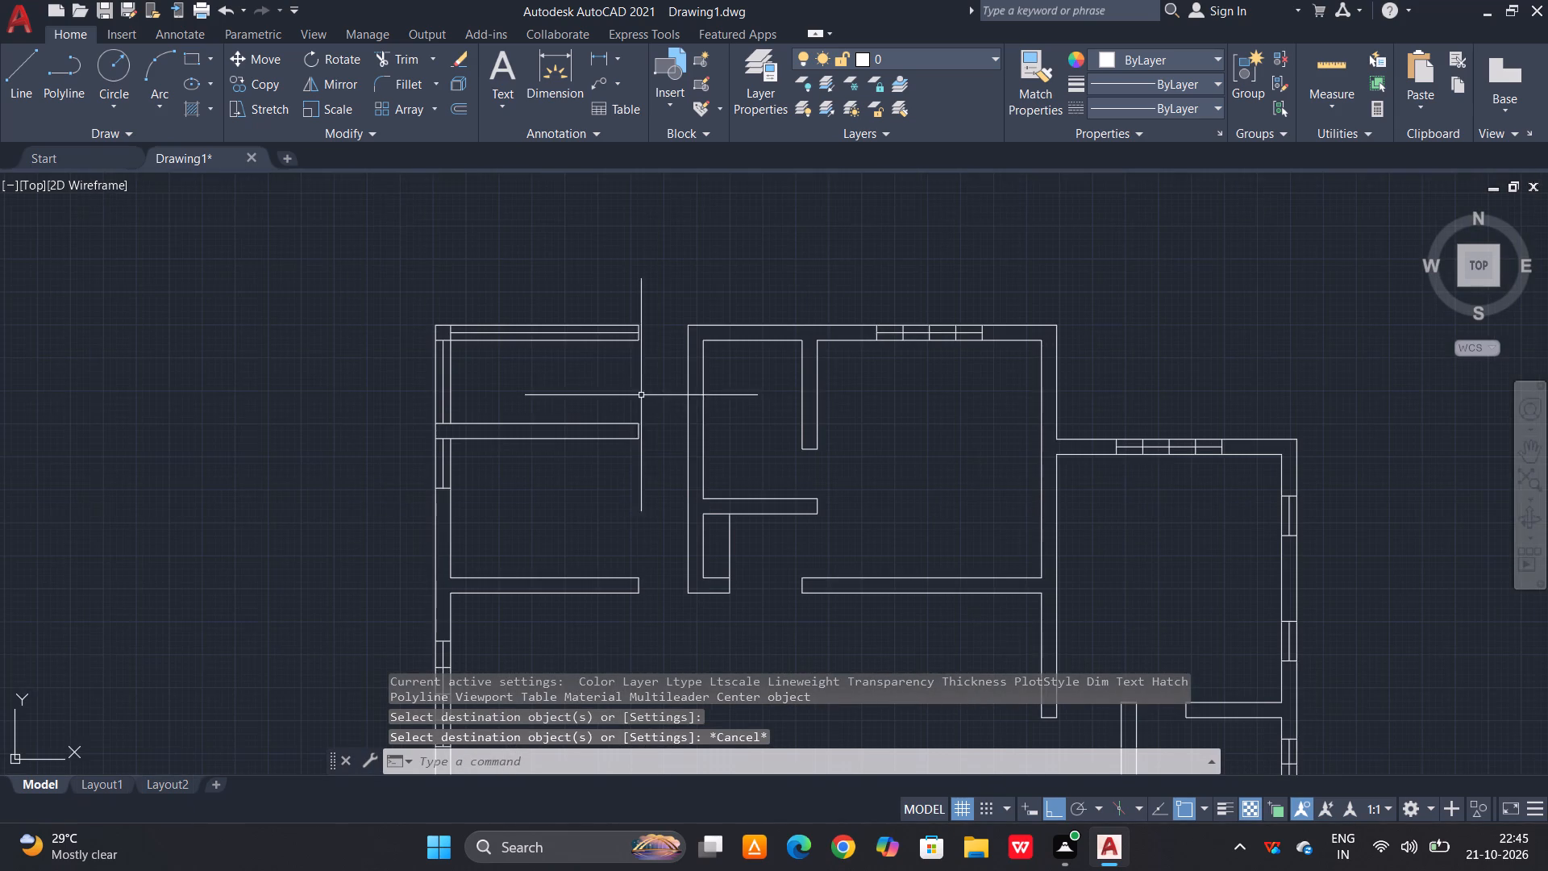
middle_drag(651, 389, 655, 437)
key(l)
key(space)
scroll(775, 369, up, 2)
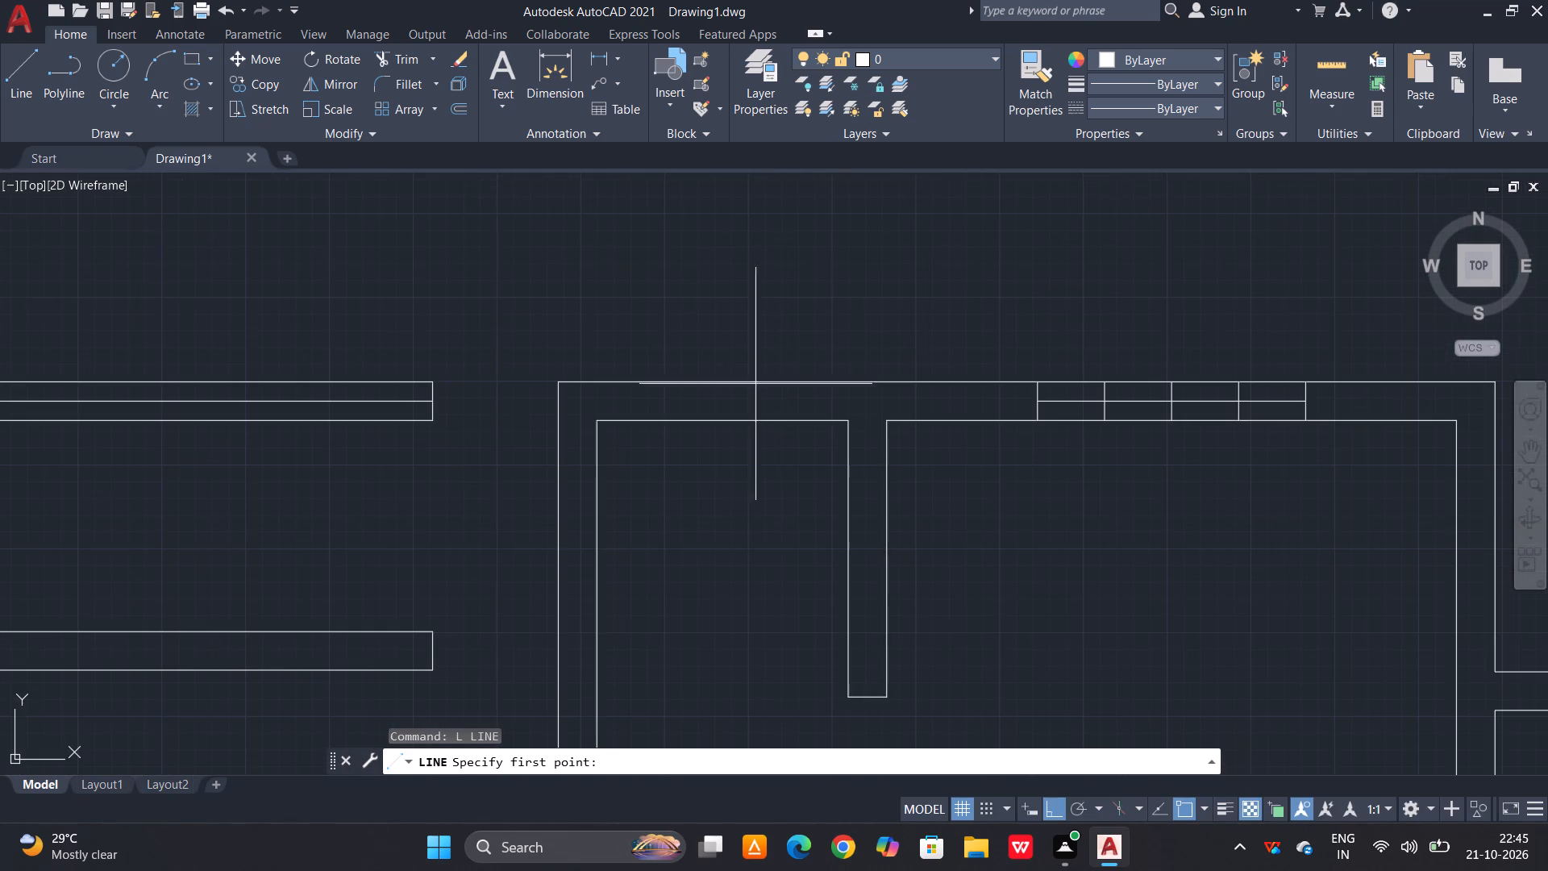
click(723, 423)
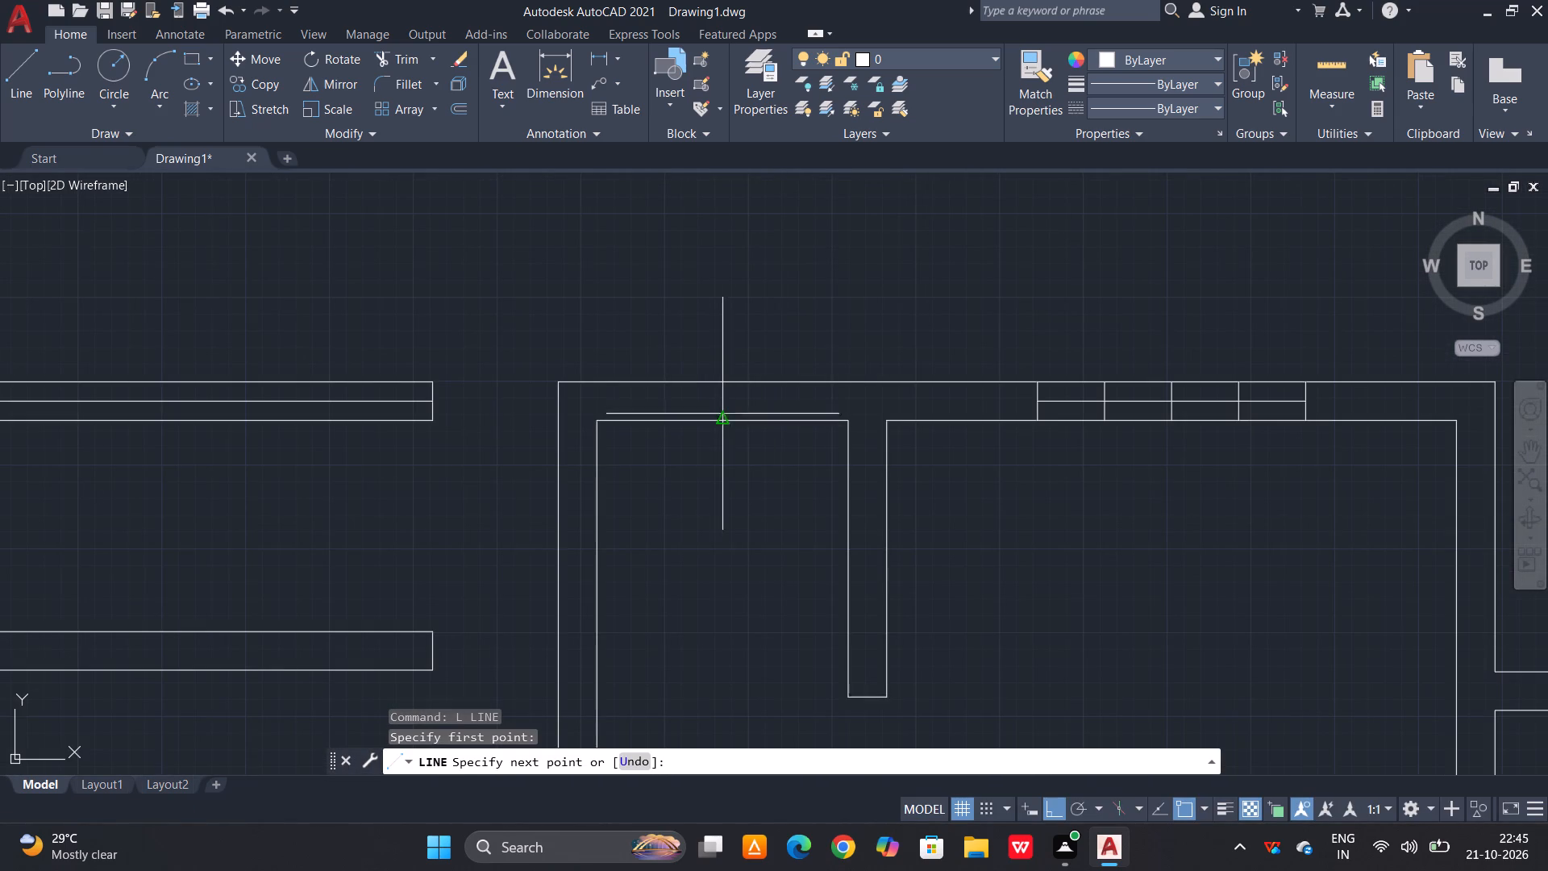
click(722, 376)
key(space)
Offset the small upper room's window cross line by 37.5 to both sides within the top wall.
key(o)
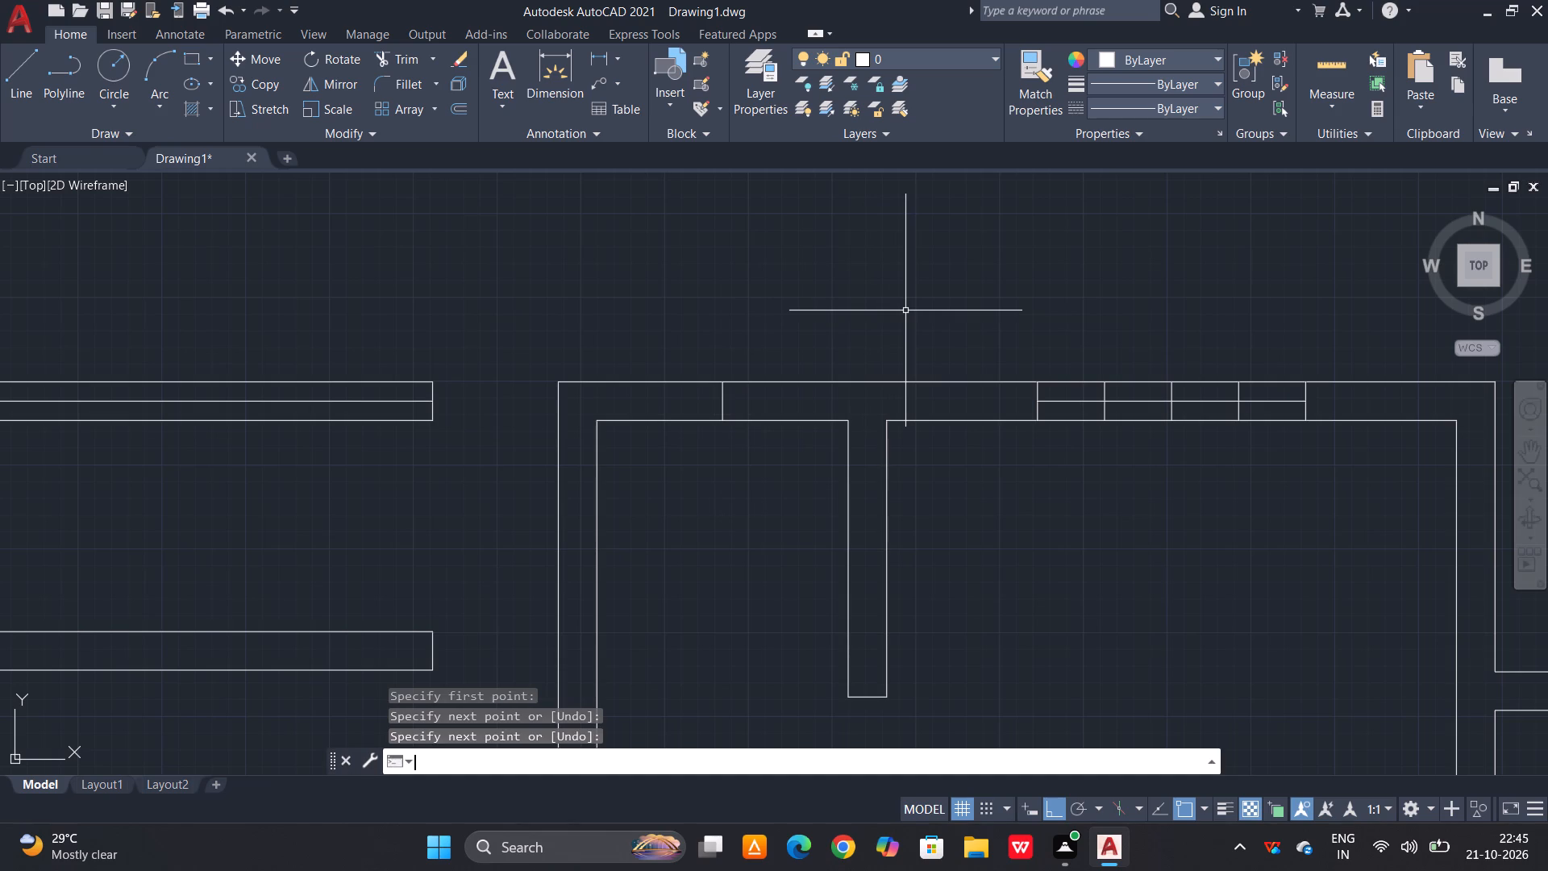
key(space)
text(37)
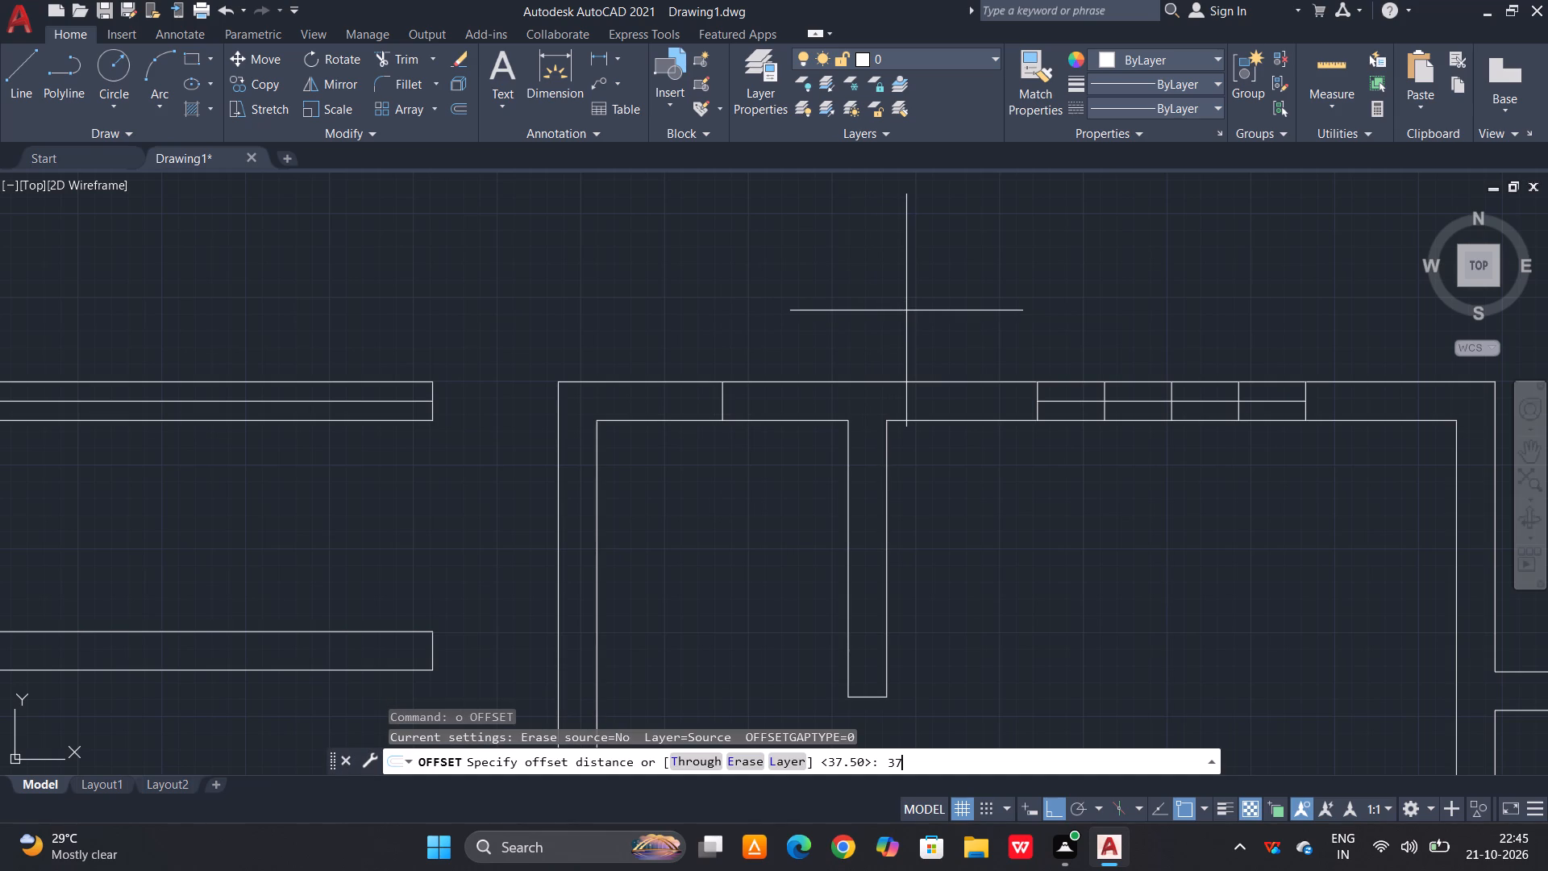
text(.5)
key(space)
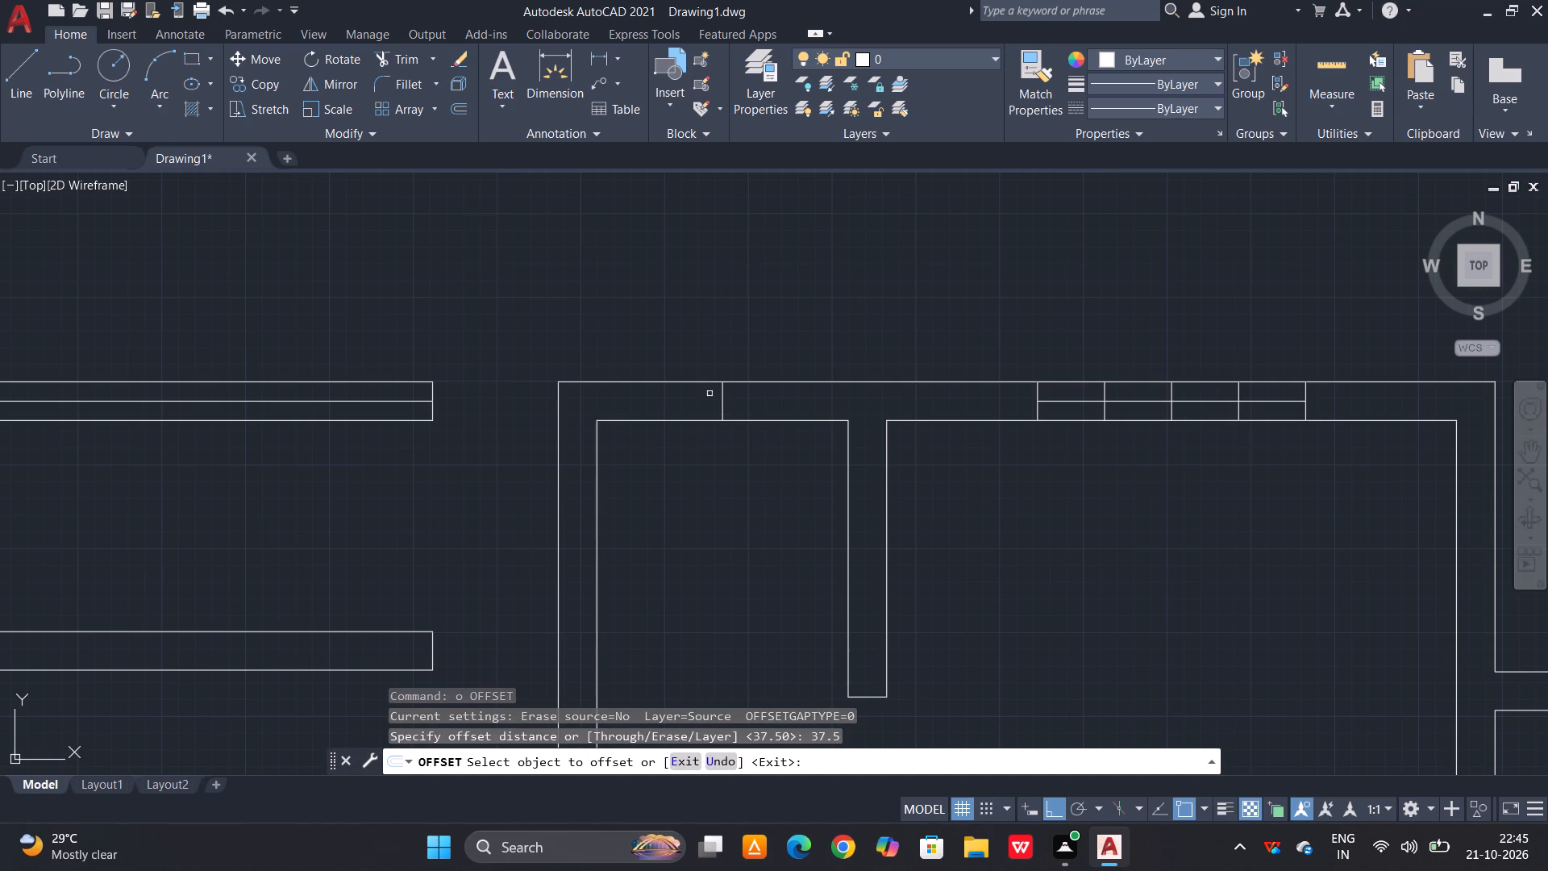
click(720, 394)
click(766, 390)
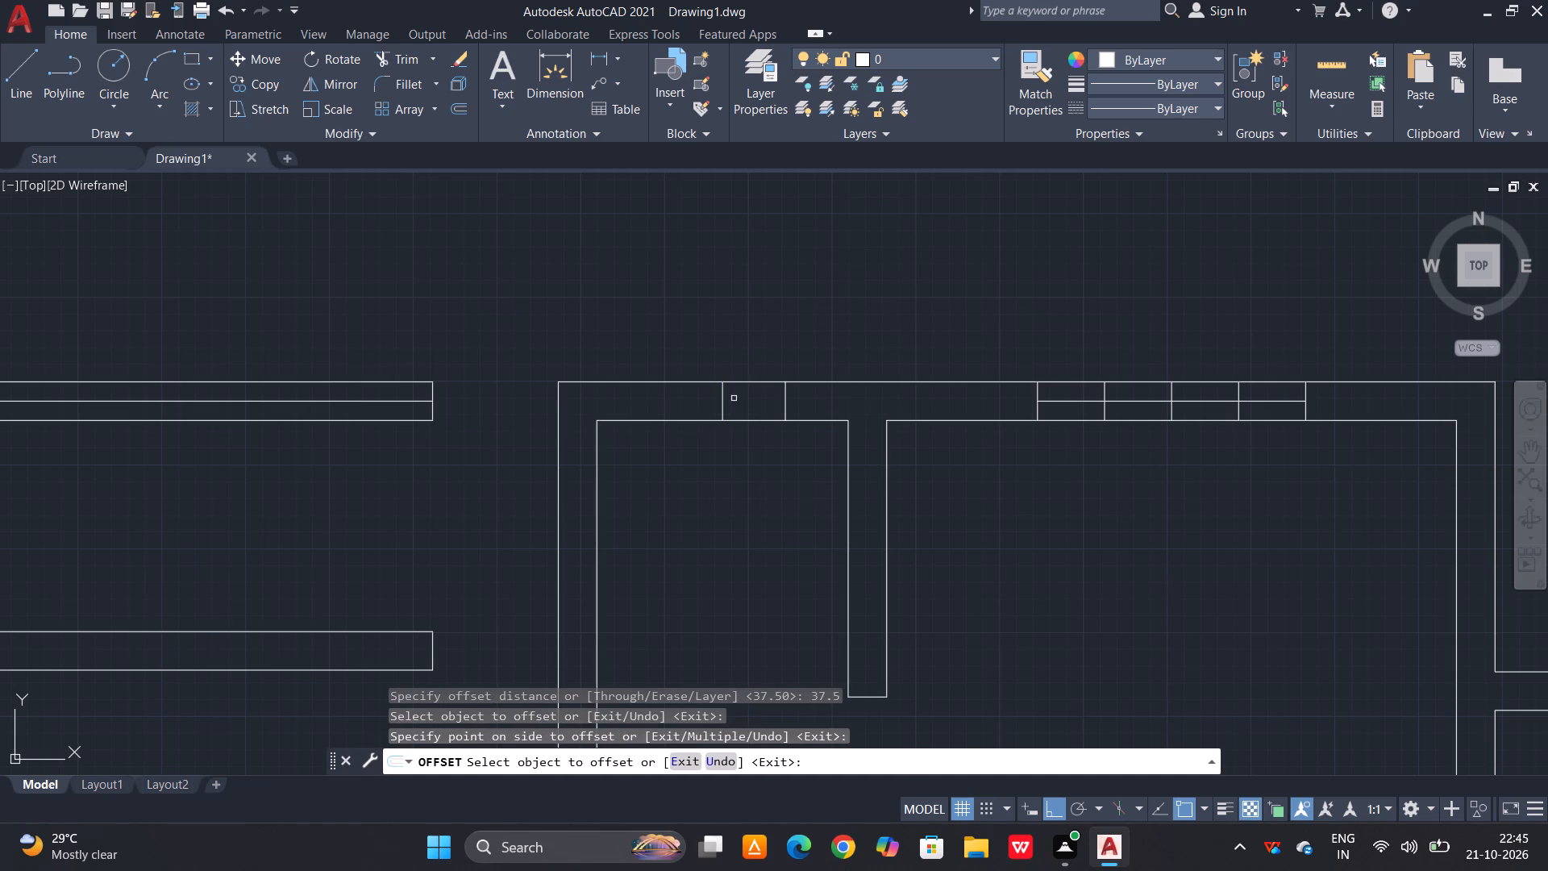
click(726, 401)
click(723, 405)
click(697, 412)
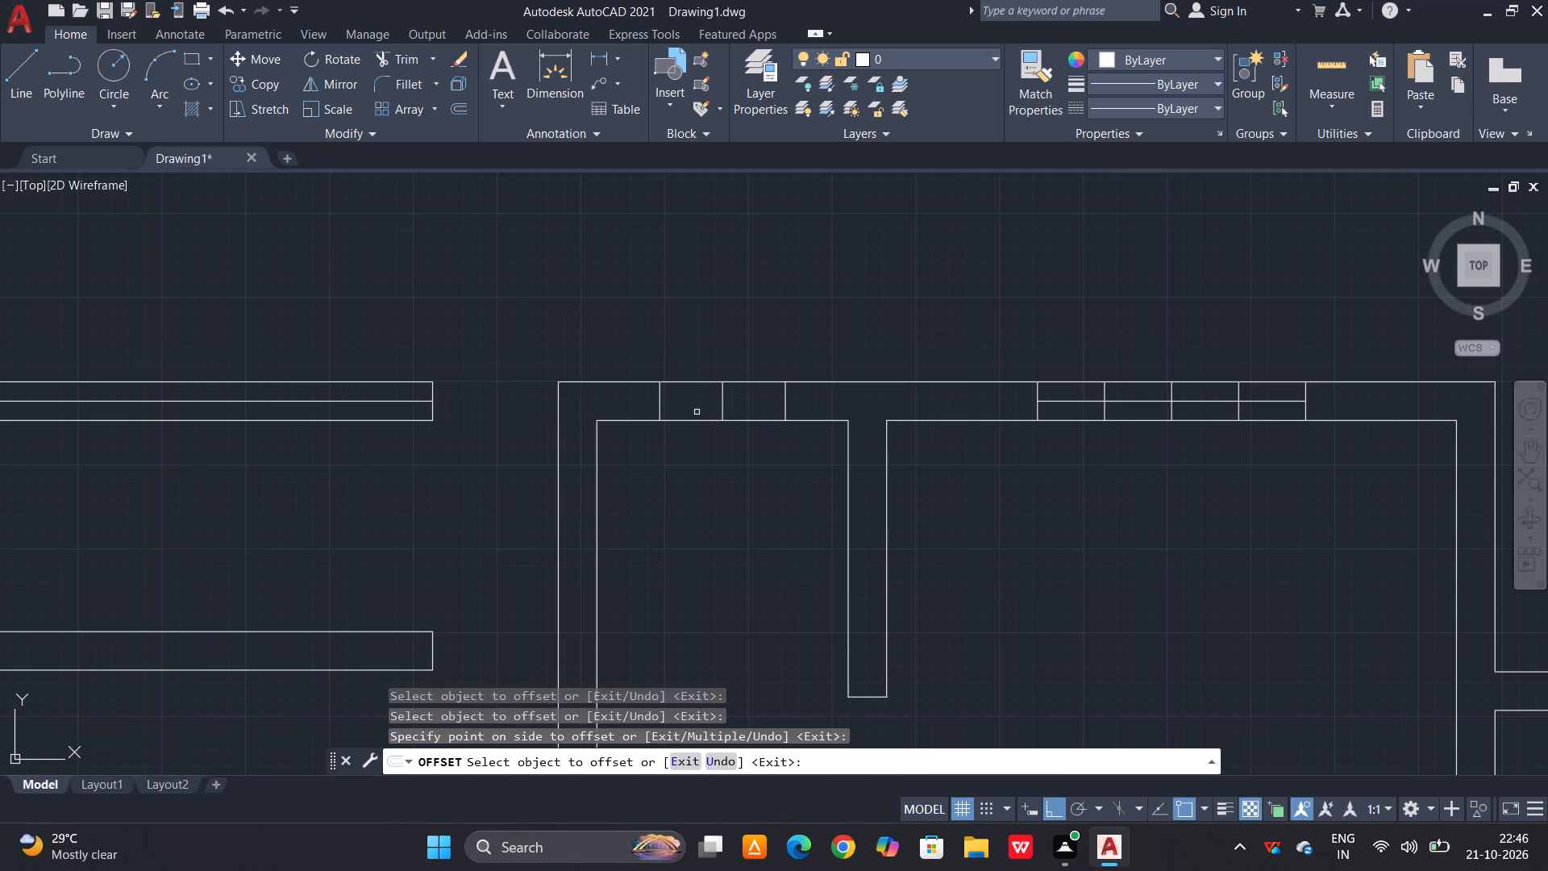
key(Escape)
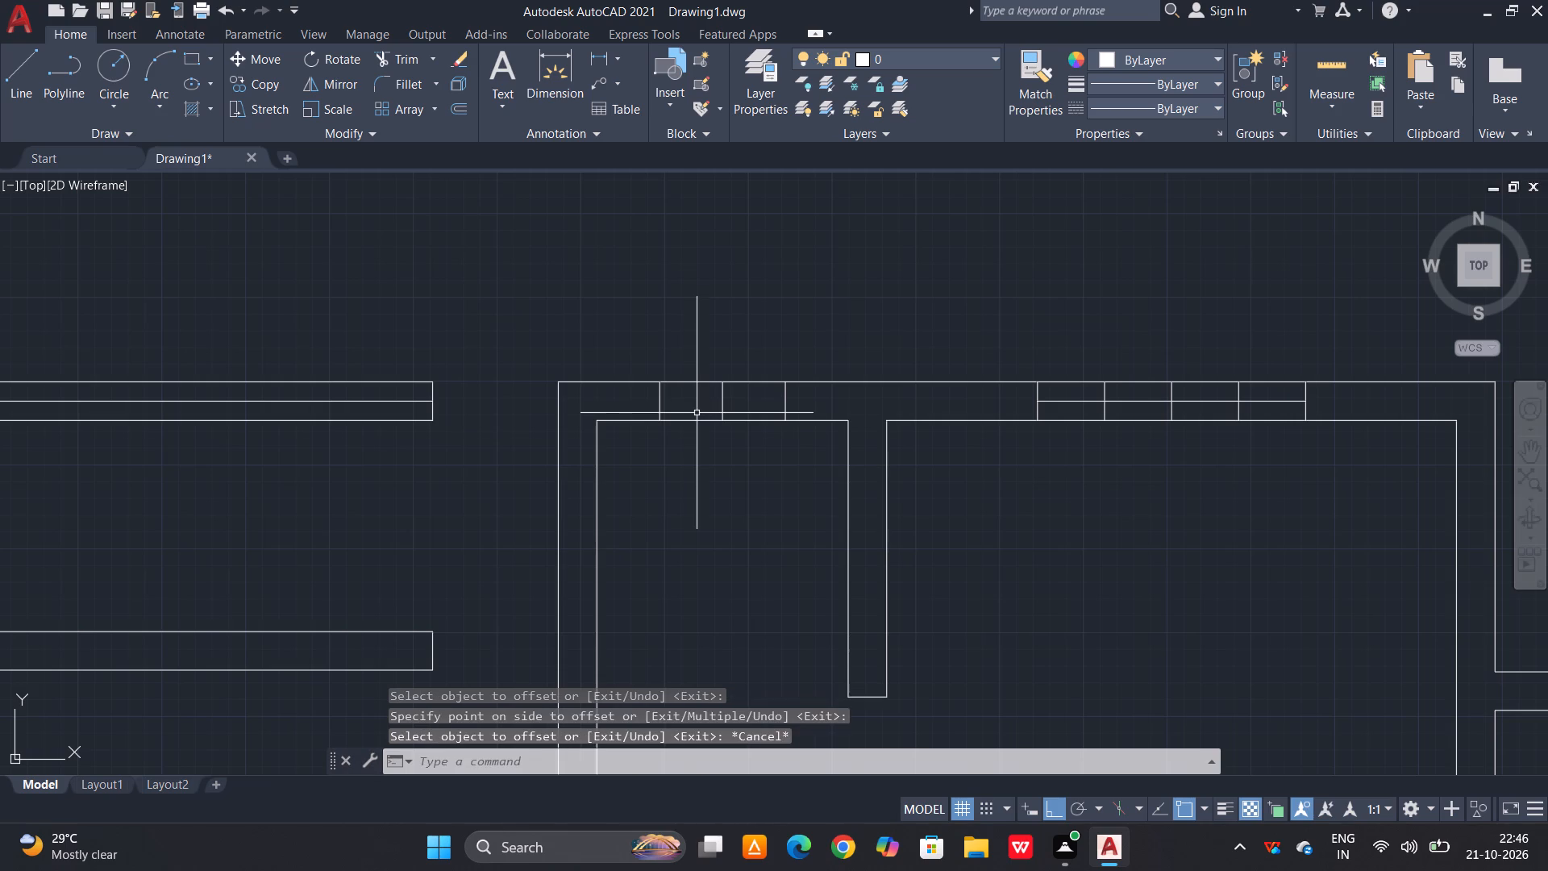
Draw the window's centre line in the small upper room's top wall between the midpoints of the two outer cross lines.
scroll(697, 411, up, 2)
text(l)
key(space)
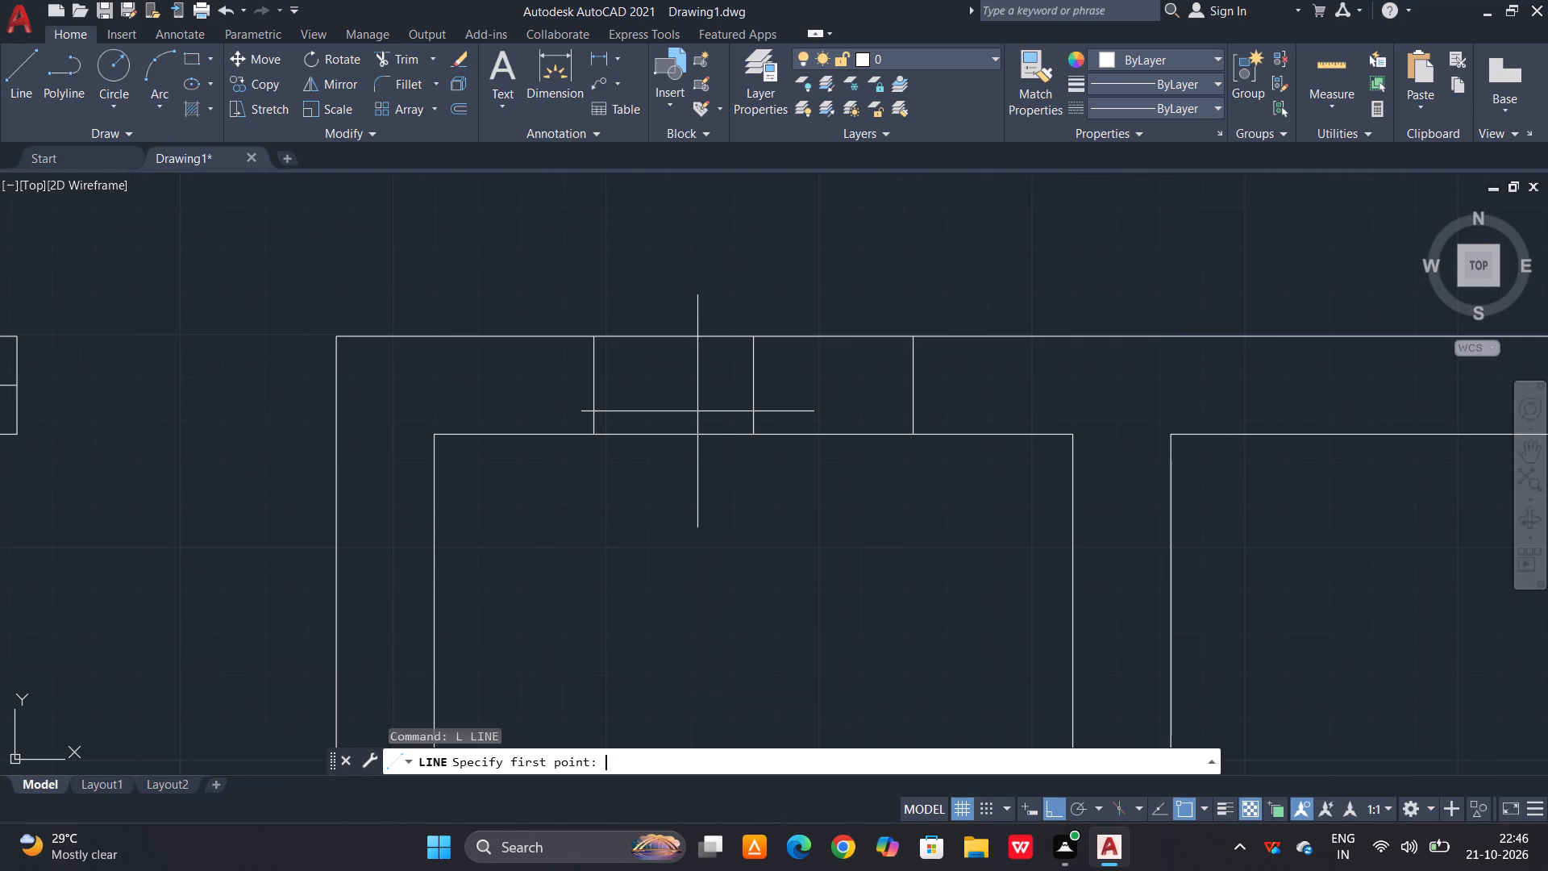
click(591, 385)
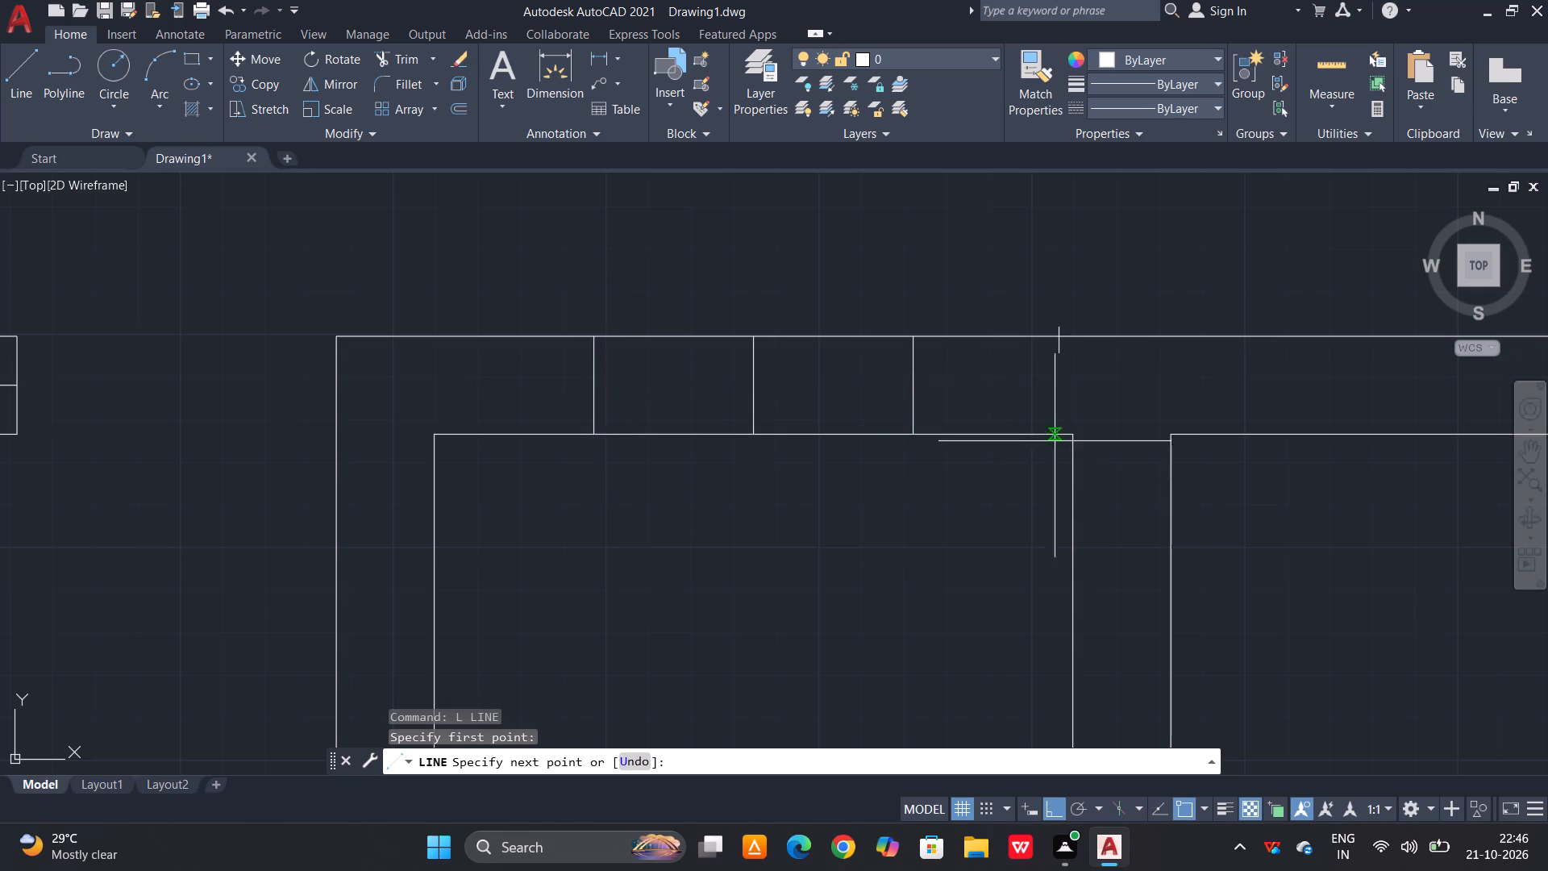
click(913, 391)
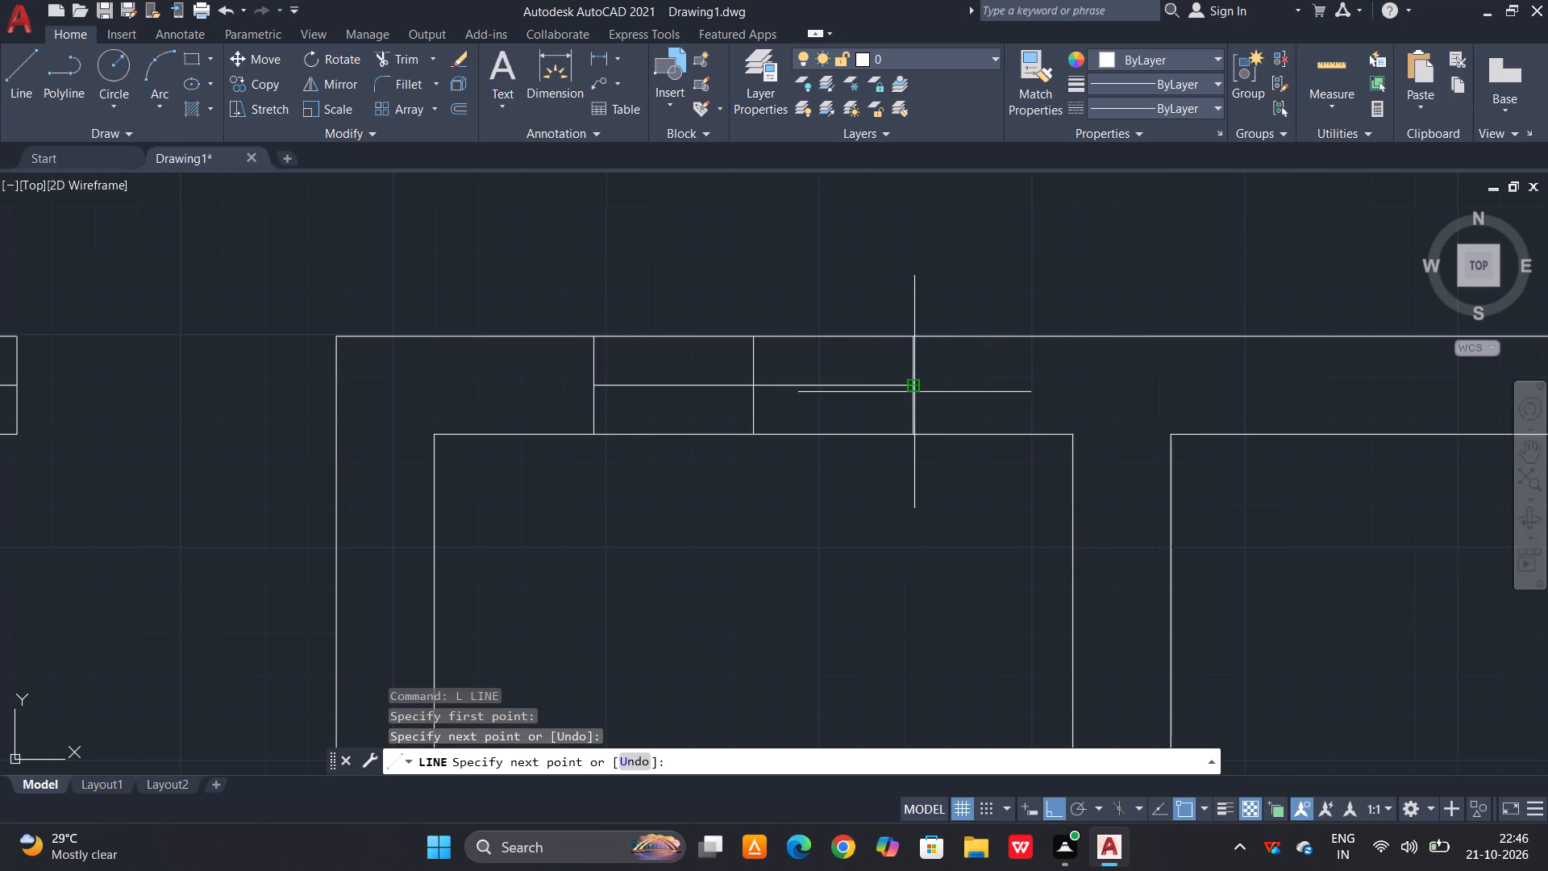
key(Escape)
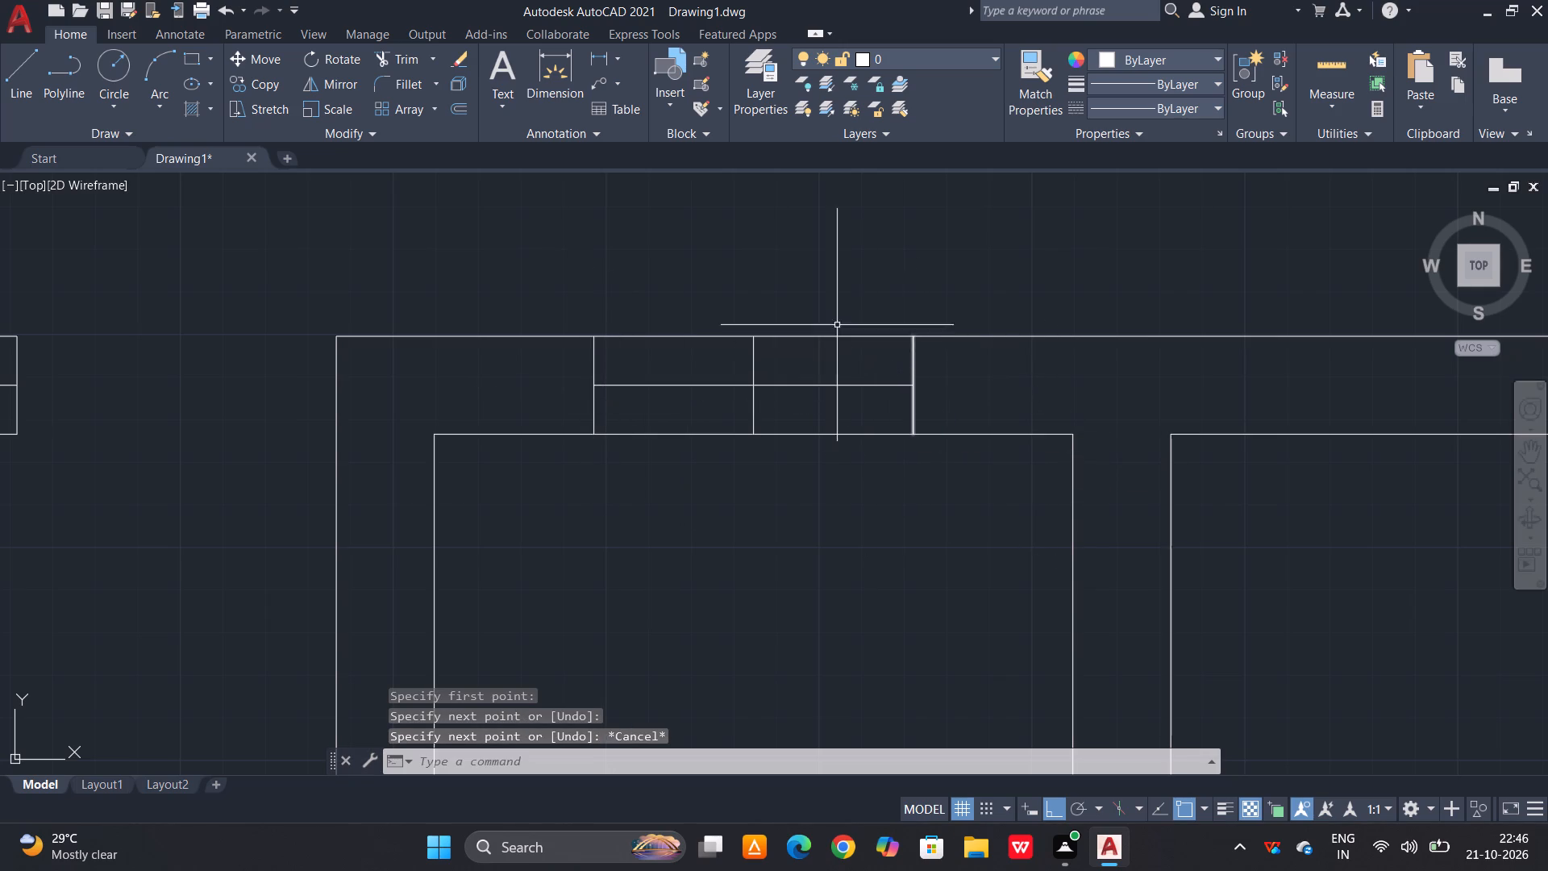
Set the current object colour to index colour 32.
middle_drag(818, 386, 659, 209)
scroll(724, 262, down, 3)
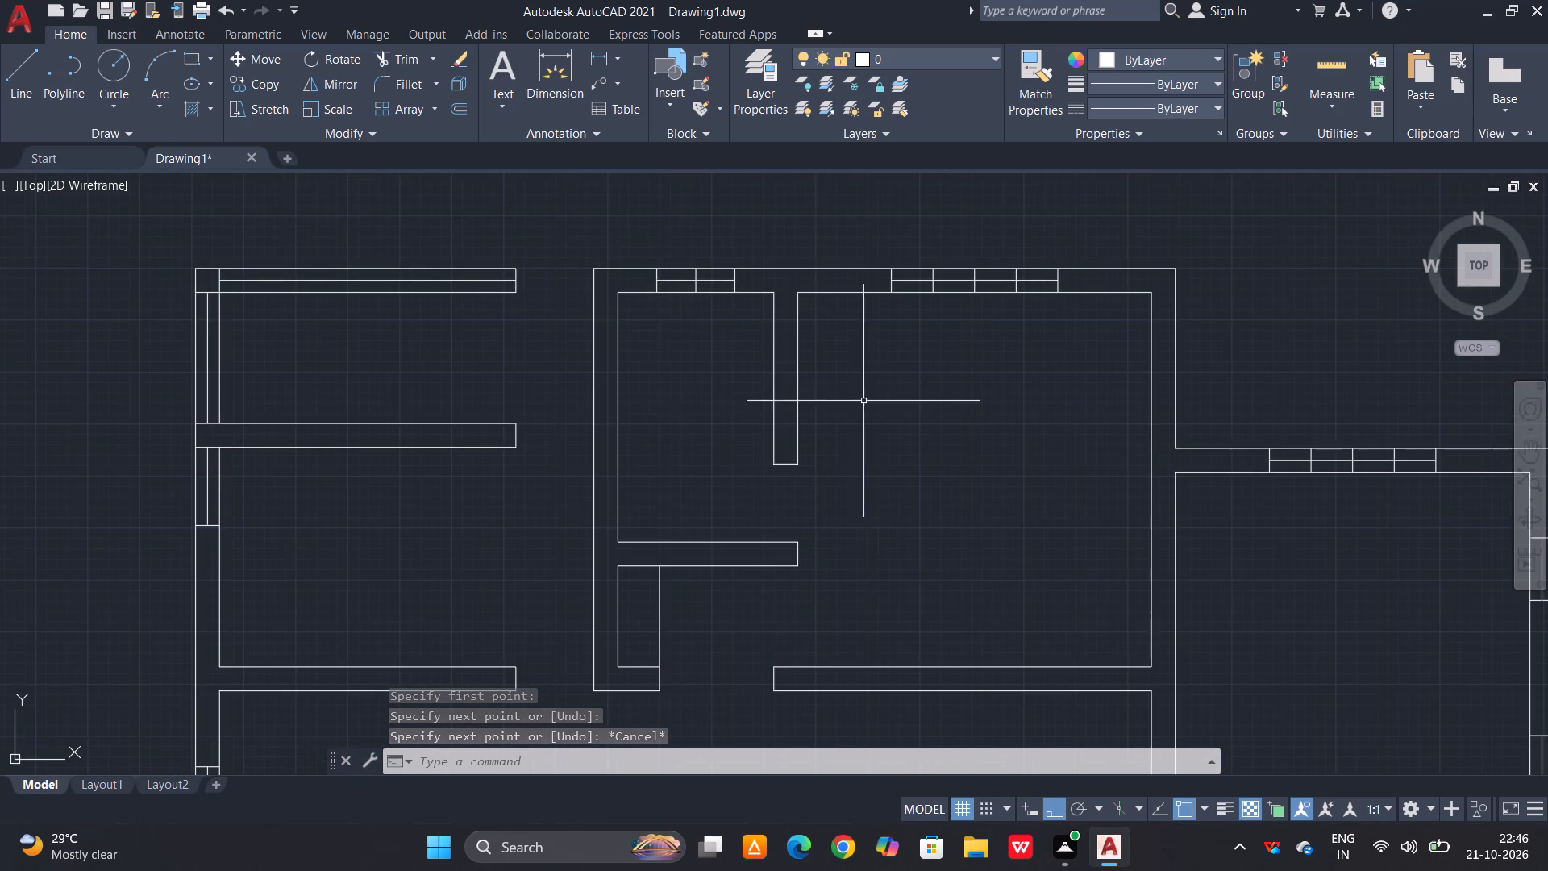
middle_drag(921, 468, 803, 278)
scroll(990, 373, down, 1)
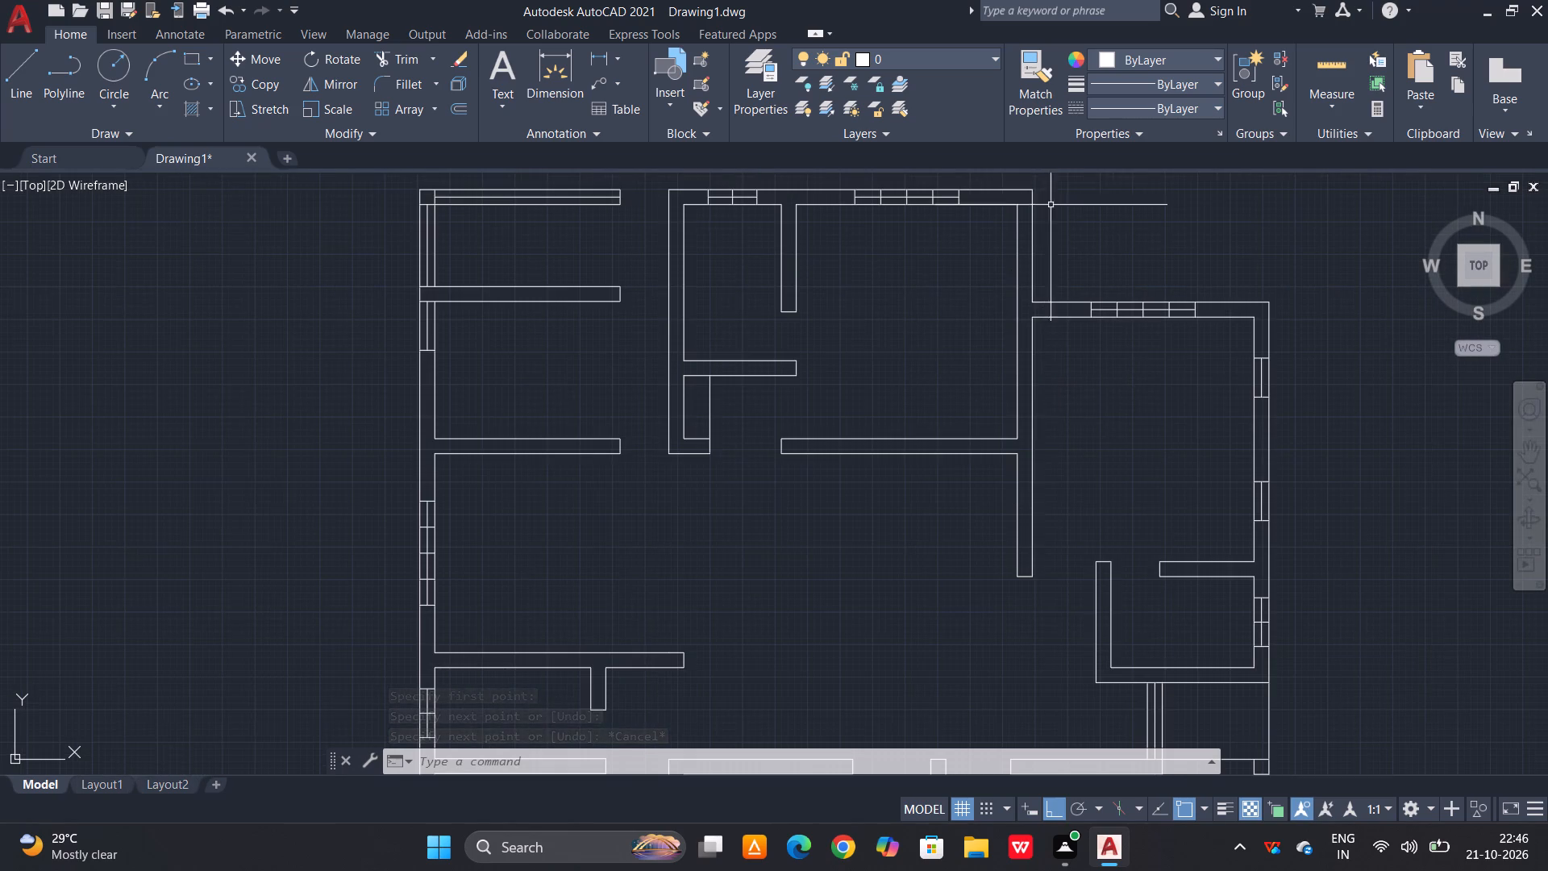
click(1215, 52)
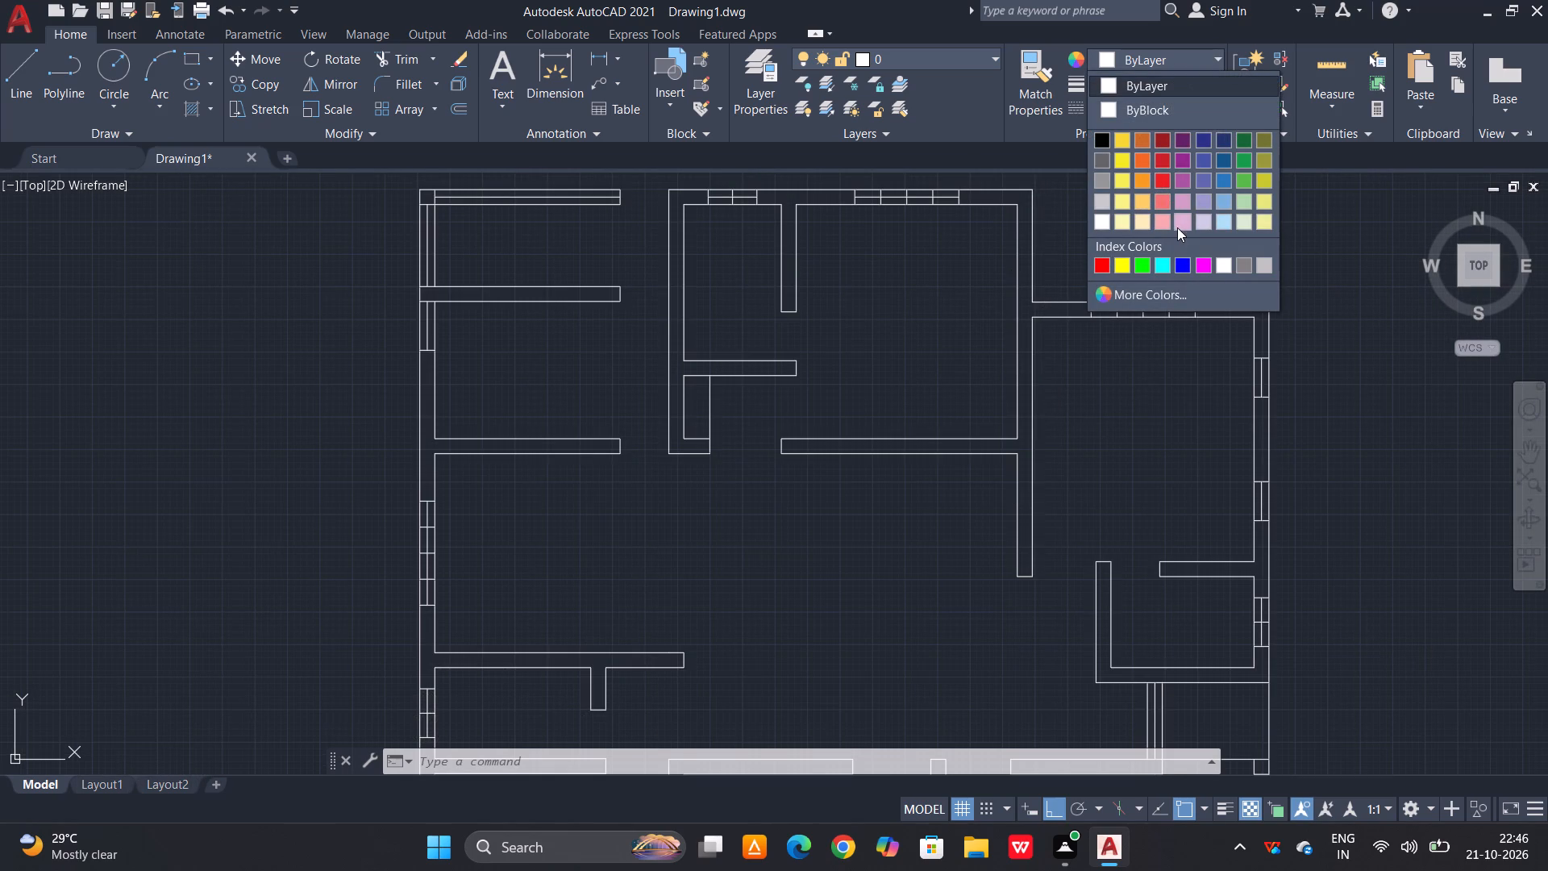
click(1132, 290)
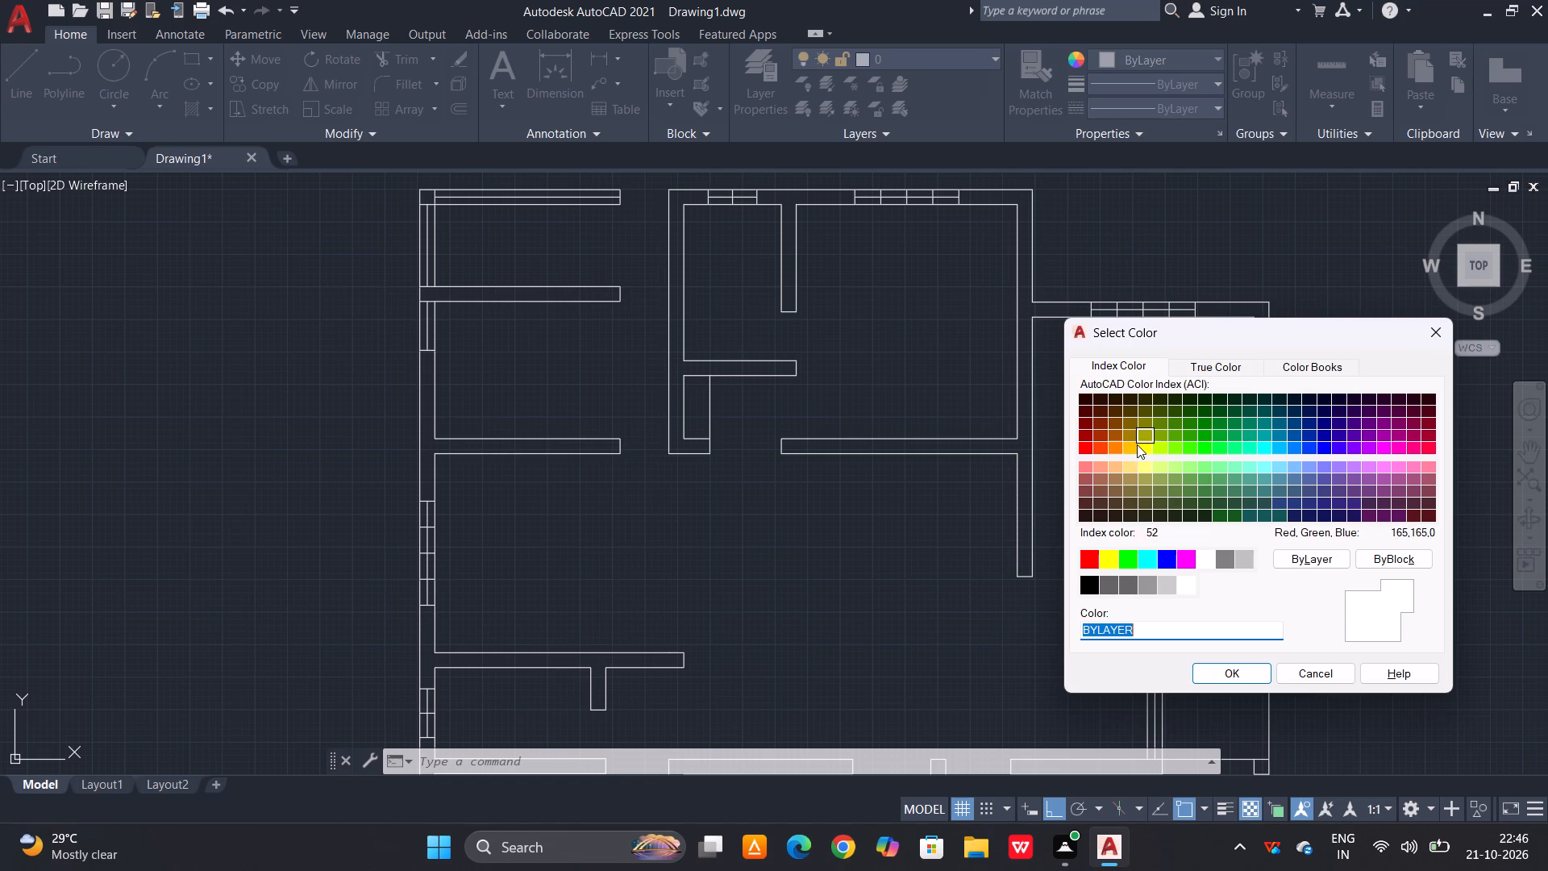
click(1117, 434)
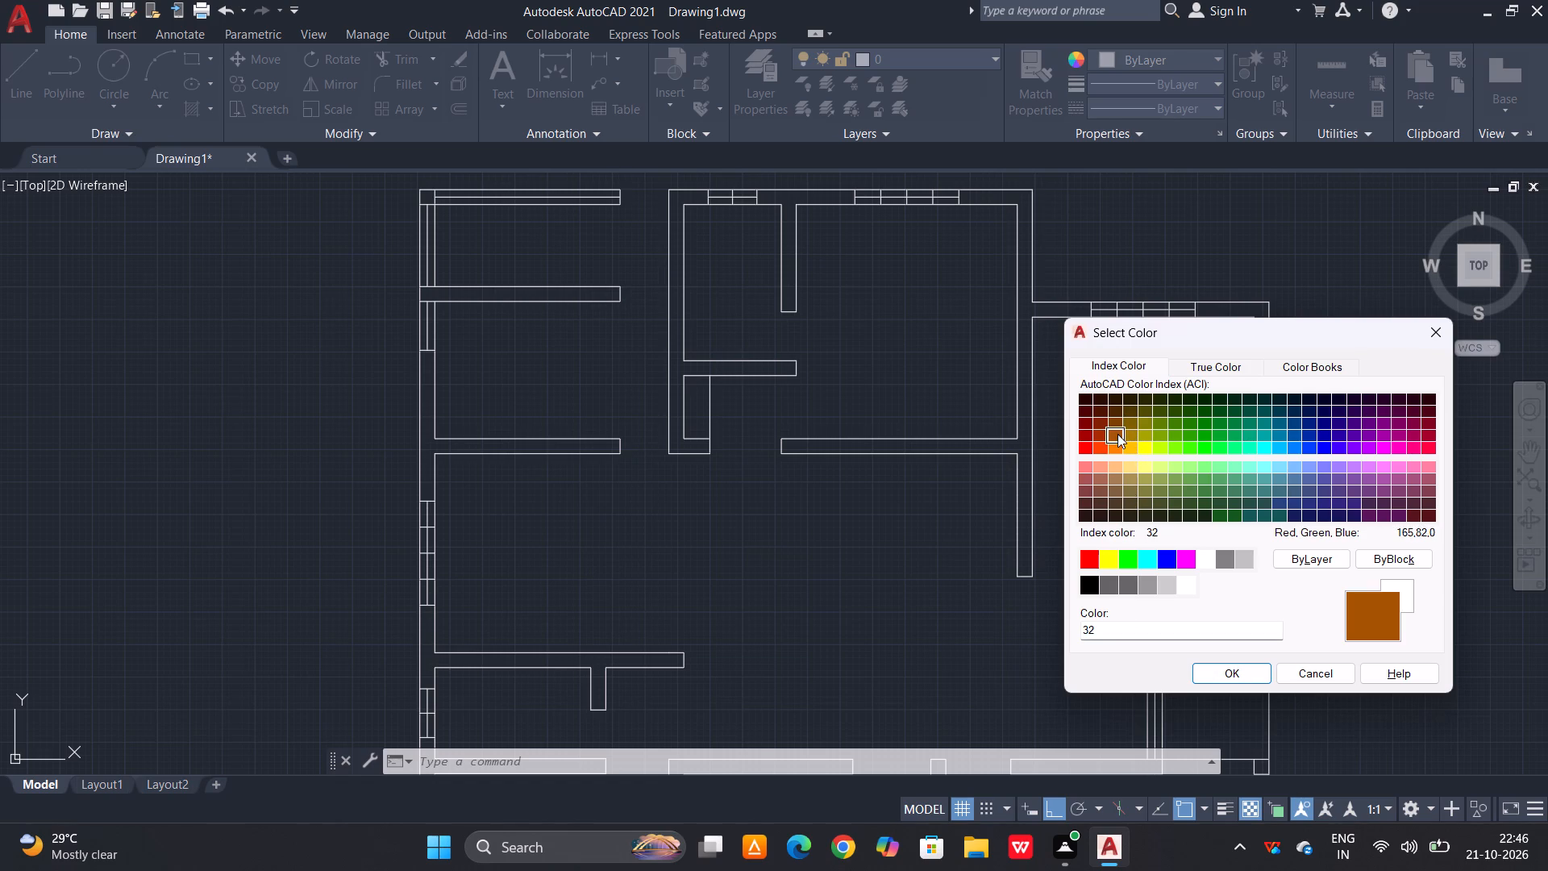
click(1204, 661)
click(1205, 667)
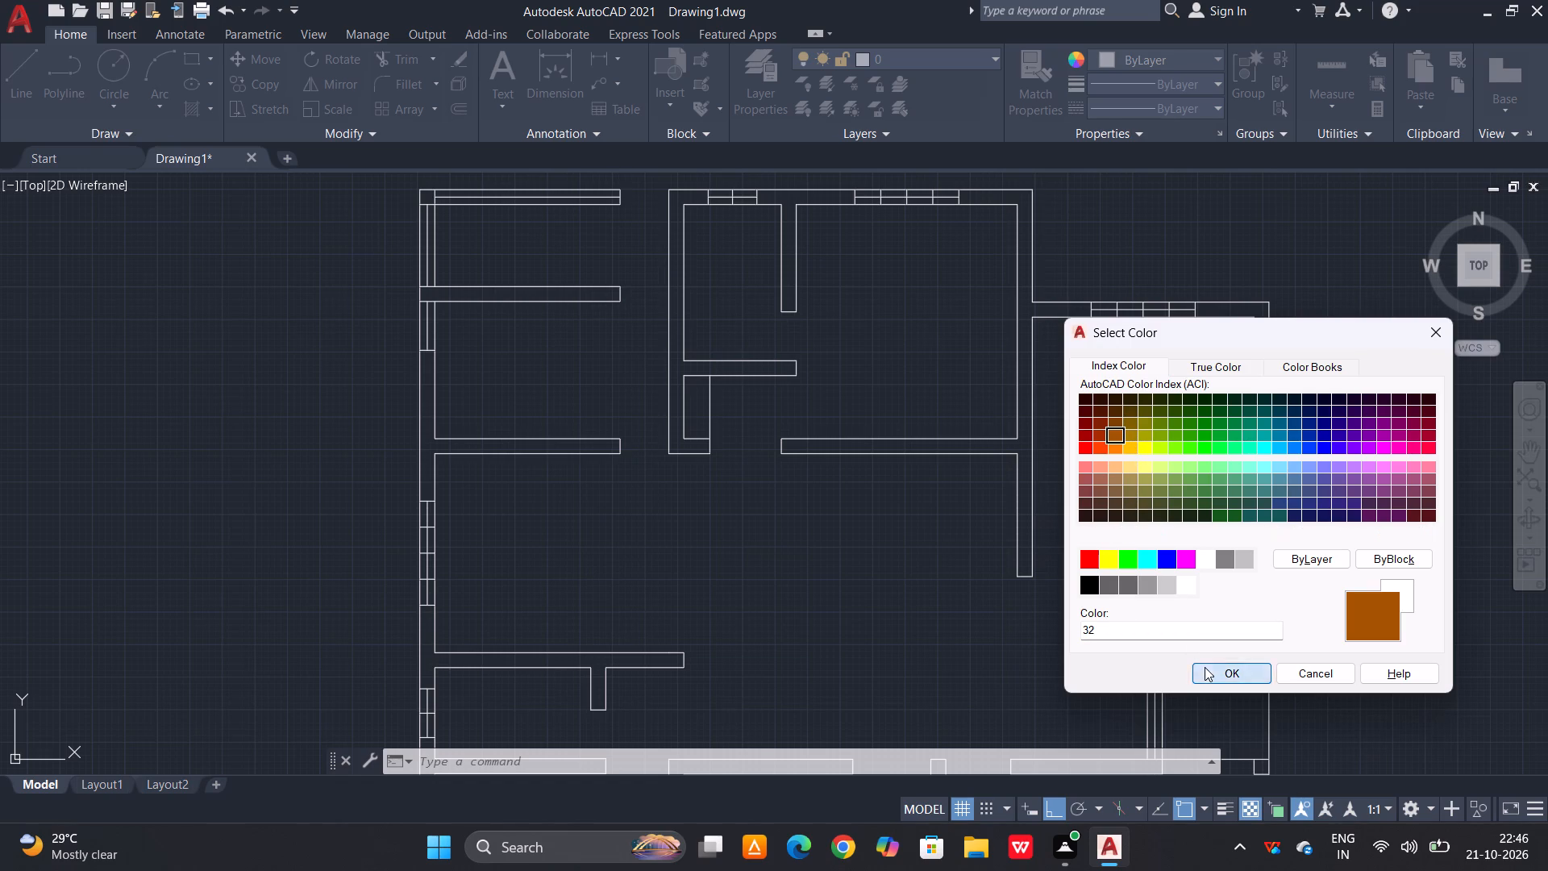
Draw a door line across the small right-hand room's top opening, from the side wall's inner top corner to the opposite wall end's upper corner.
middle_drag(1192, 681, 1117, 440)
text(l)
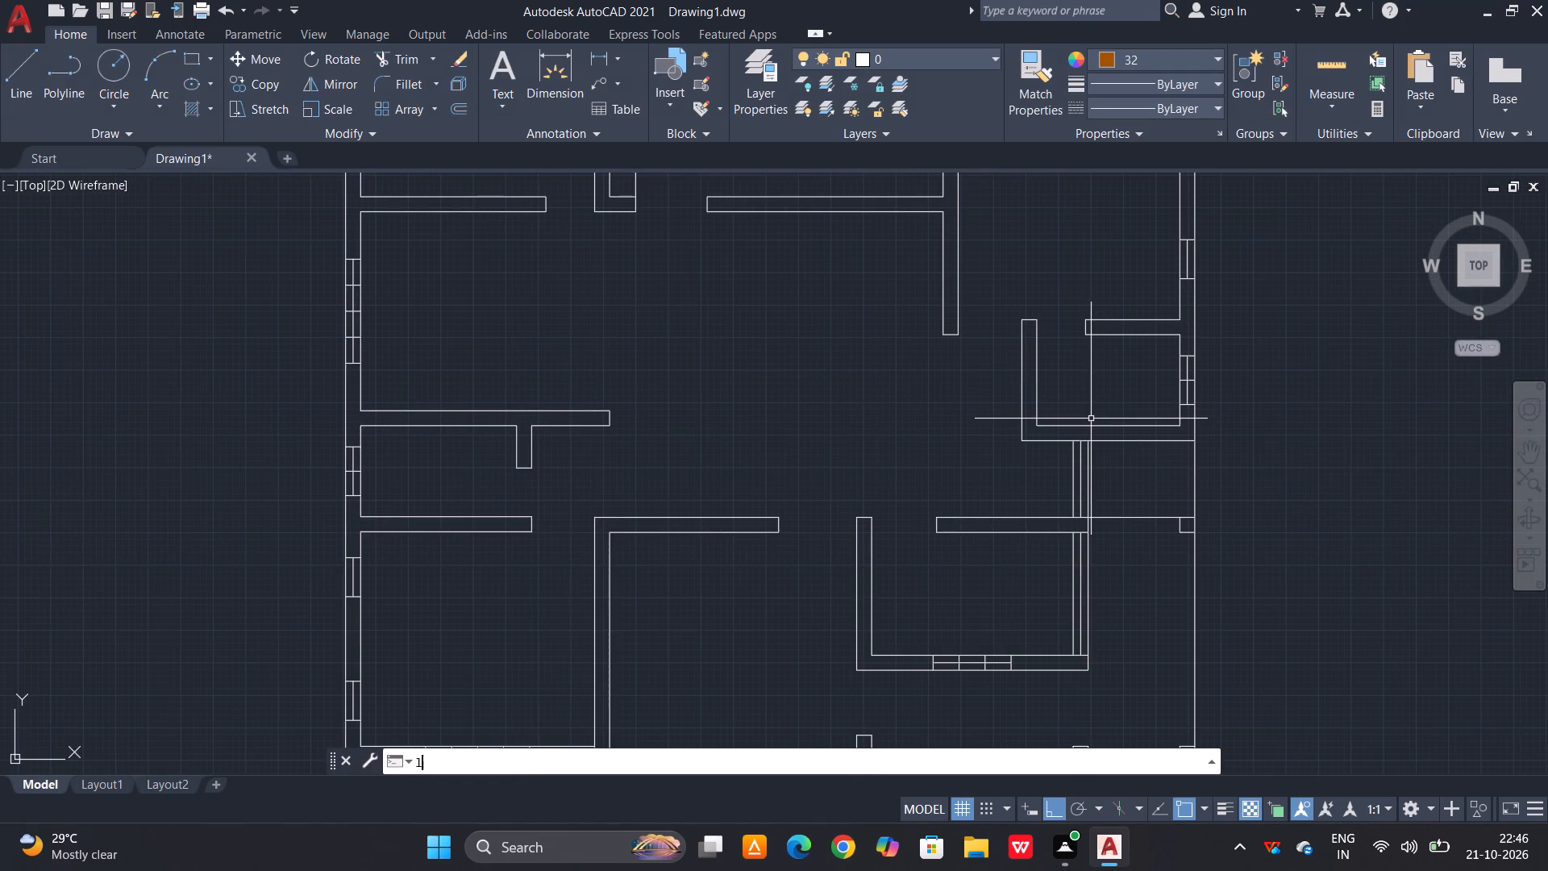
key(space)
scroll(1086, 460, up, 1)
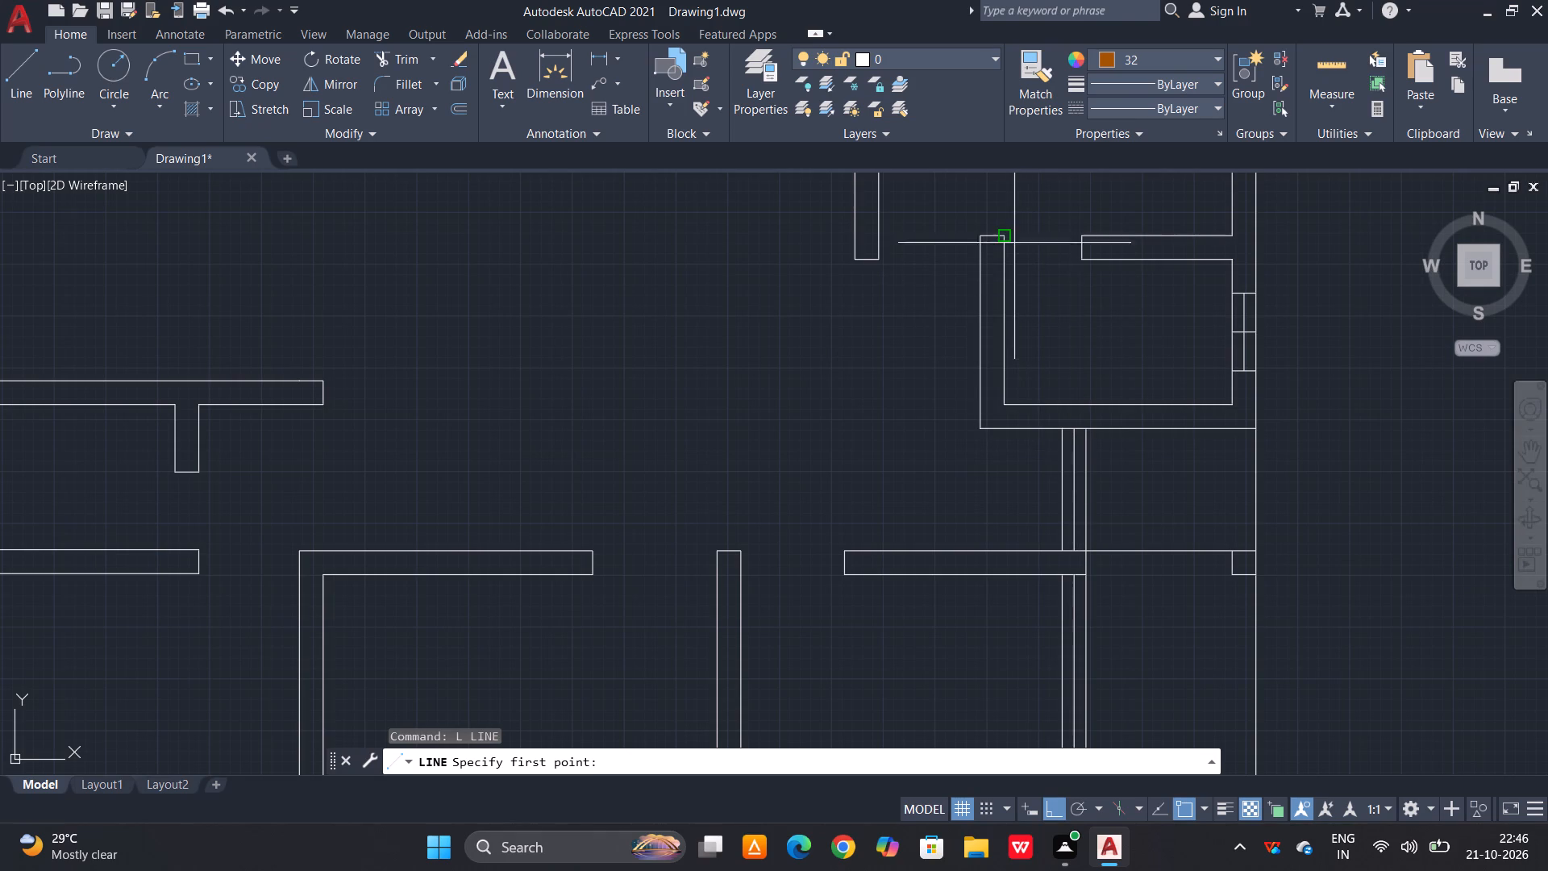
click(1008, 236)
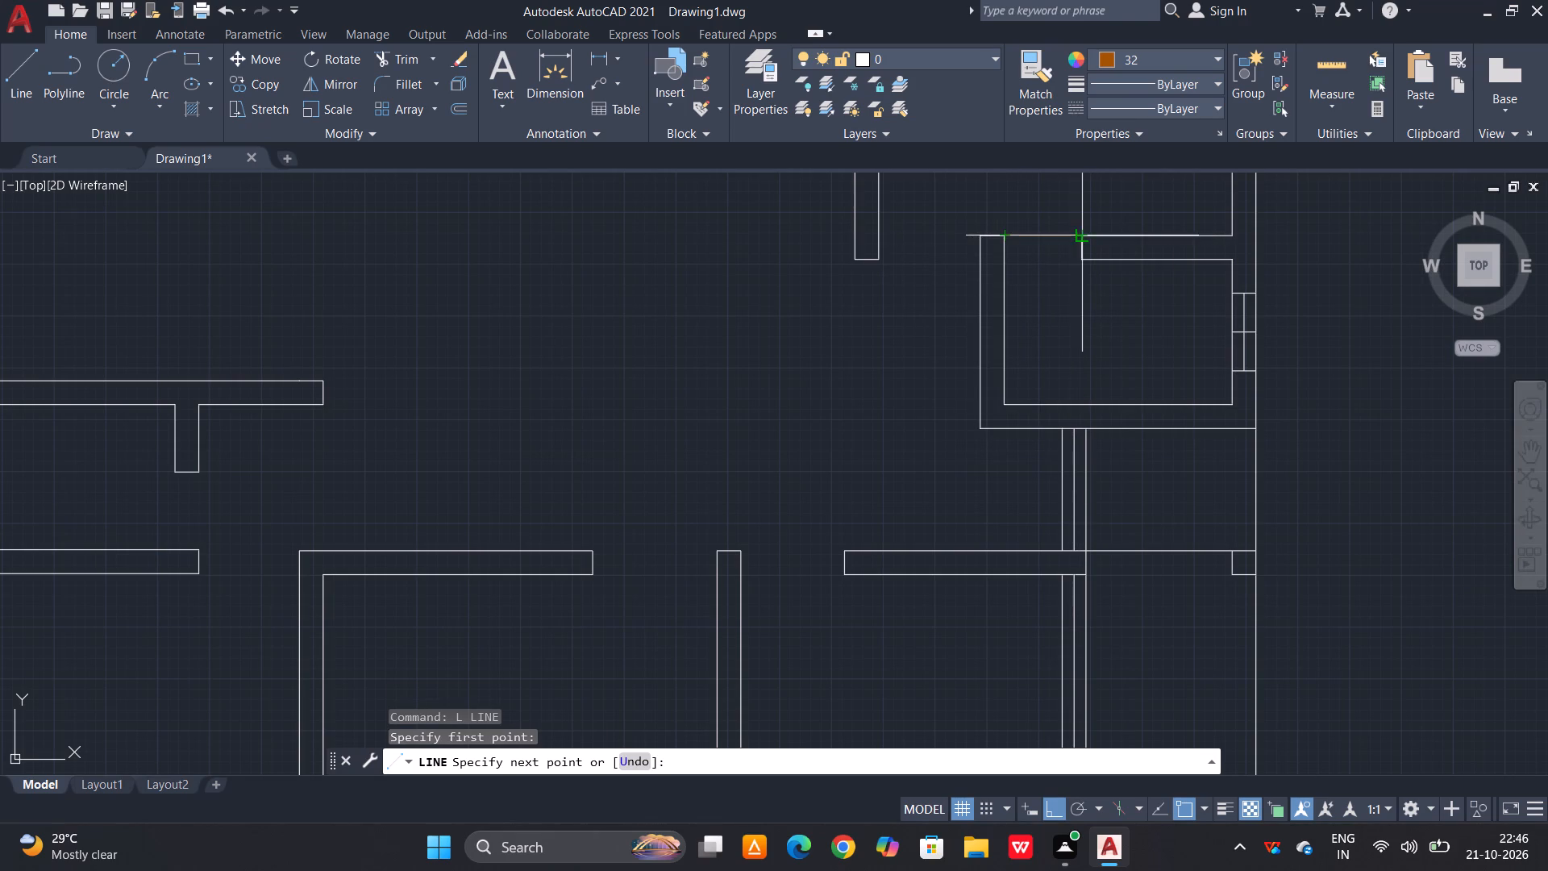
click(1086, 239)
key(space)
Draw a door line down across the small upper room's opening, from the partition's lower outer corner to the upper corner of the wall below.
scroll(1160, 319, down, 1)
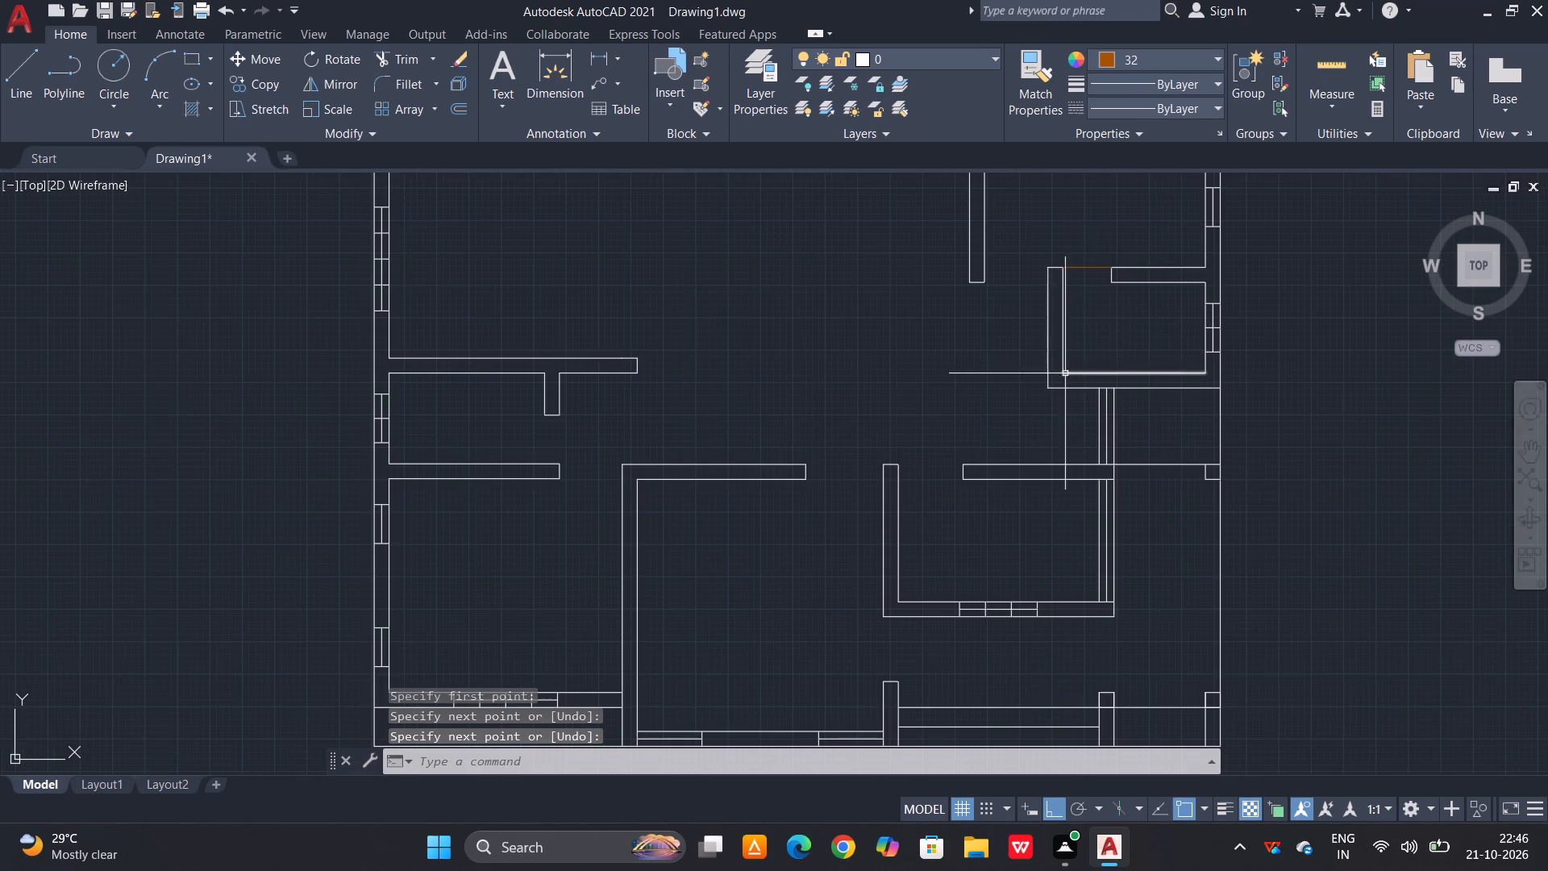
scroll(1065, 374, down, 1)
middle_drag(872, 283, 888, 423)
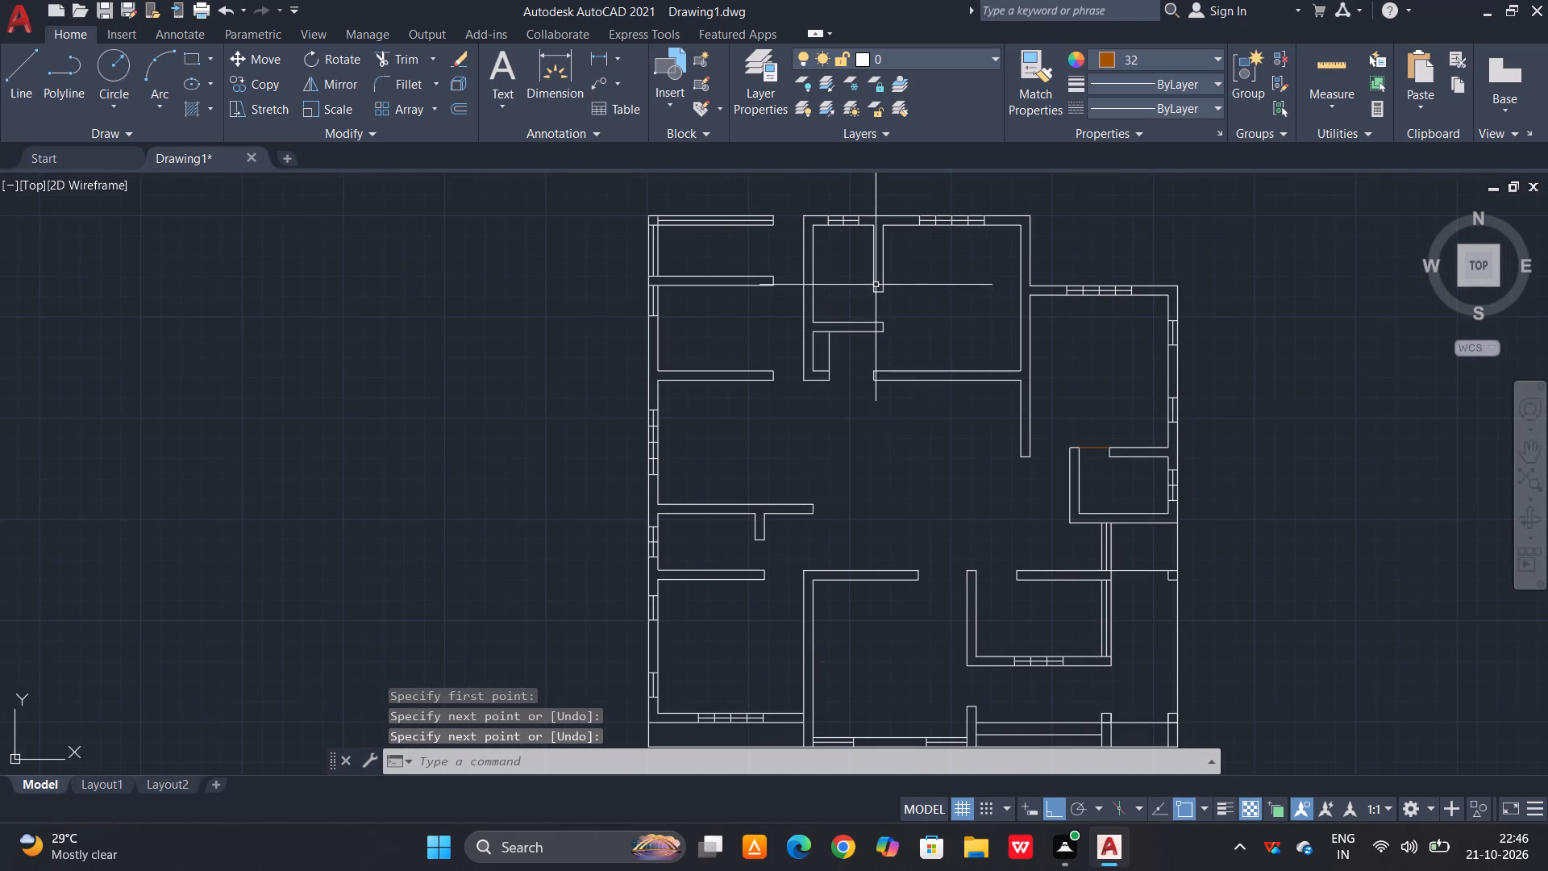
scroll(876, 282, up, 2)
key(space)
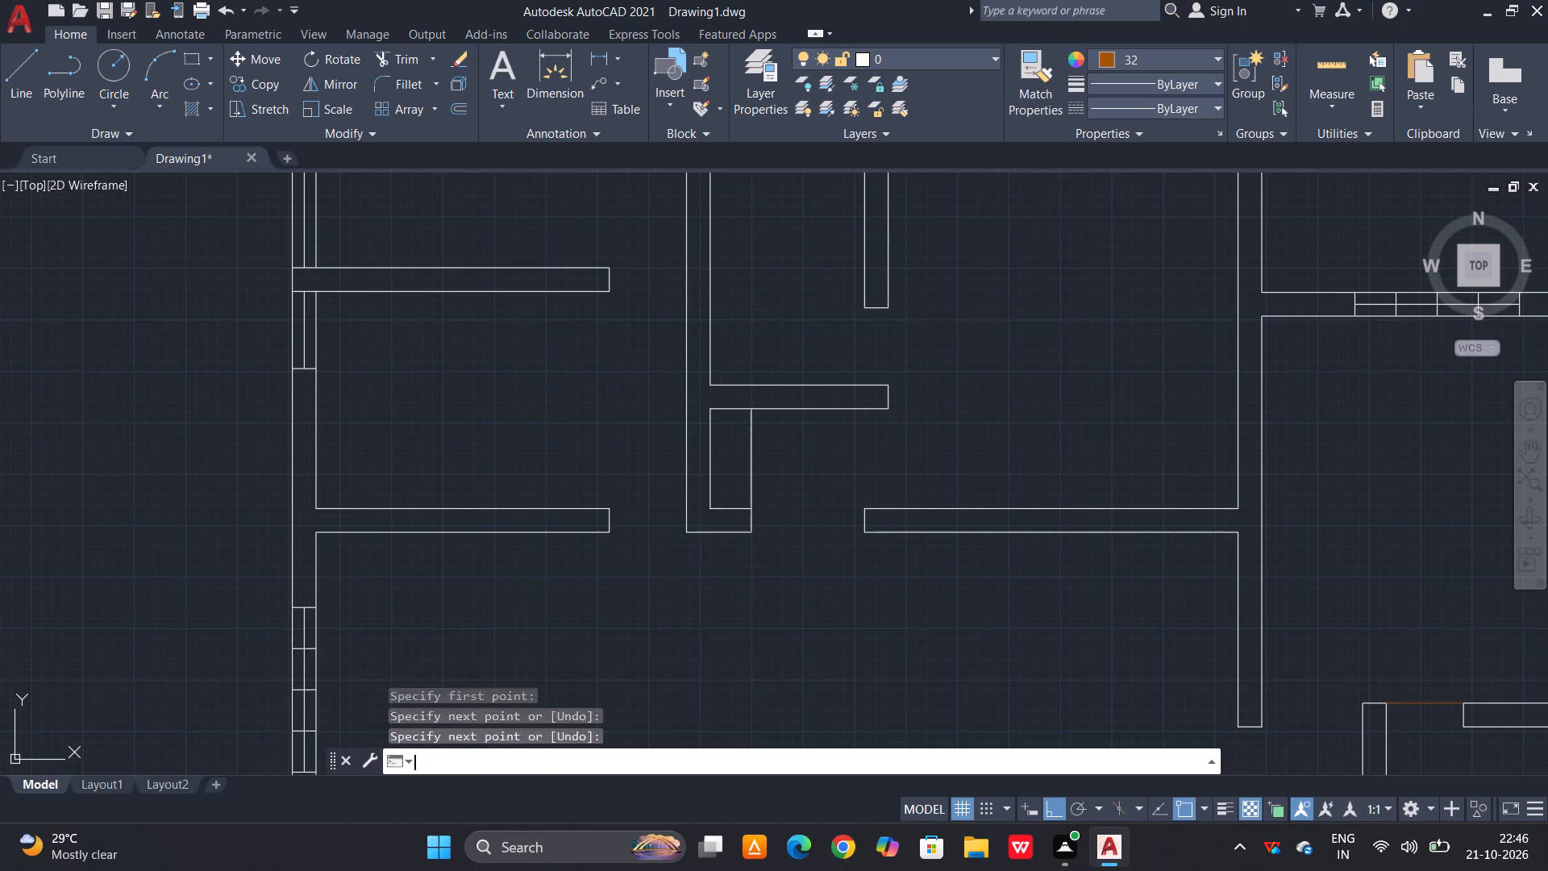
click(894, 304)
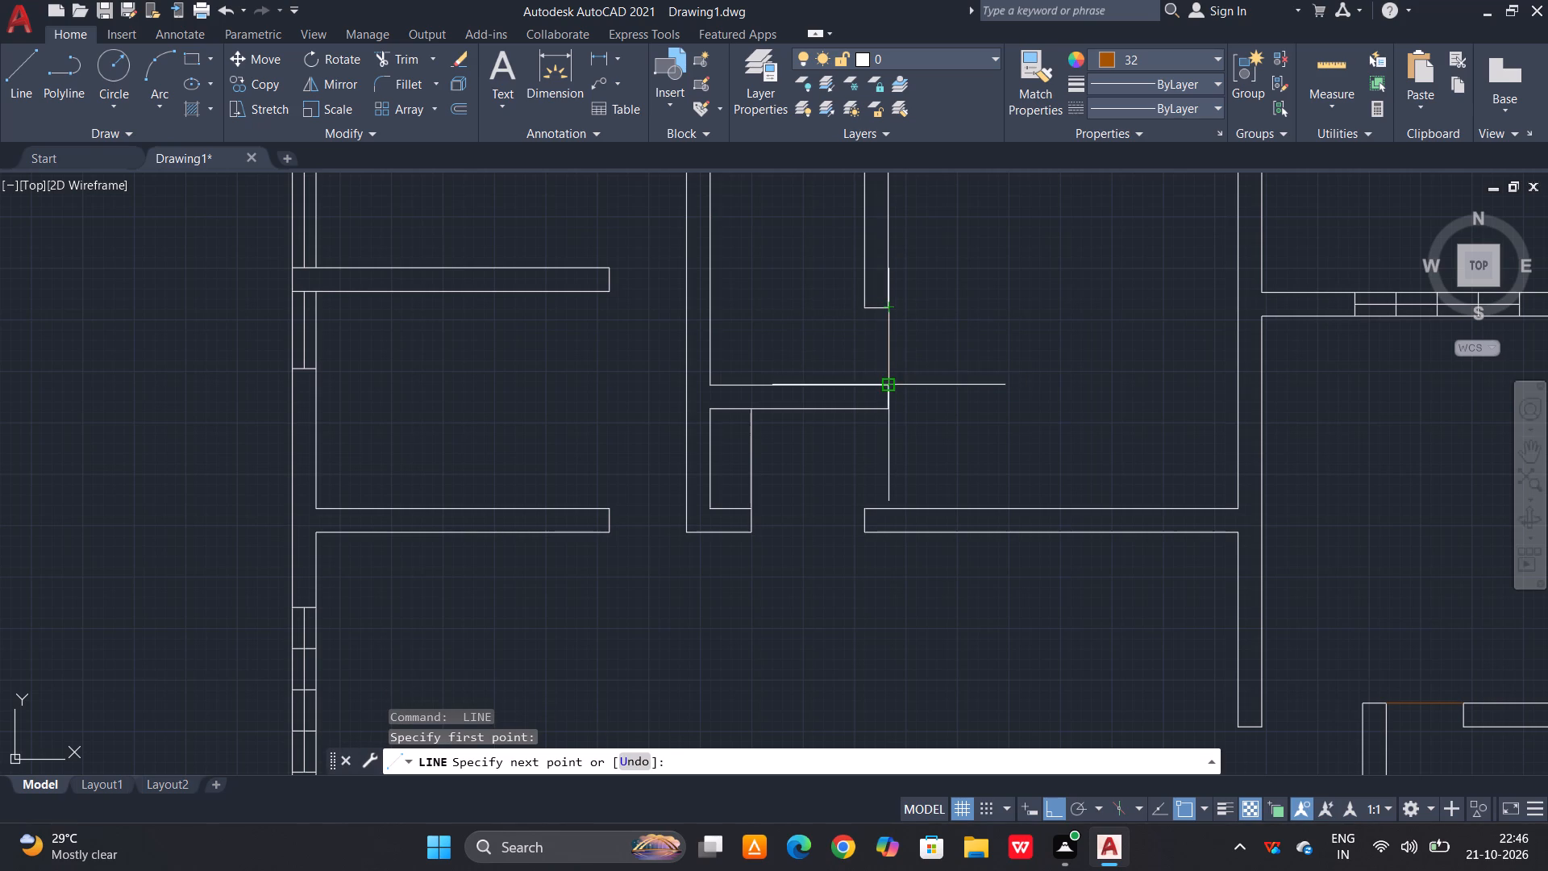
click(893, 386)
key(space)
Draw a door line across the small lower-left room's opening, from the short wall stub's outer corner down to the end of the wall below.
scroll(985, 361, down, 2)
middle_drag(819, 486, 851, 390)
middle_drag(804, 452, 827, 386)
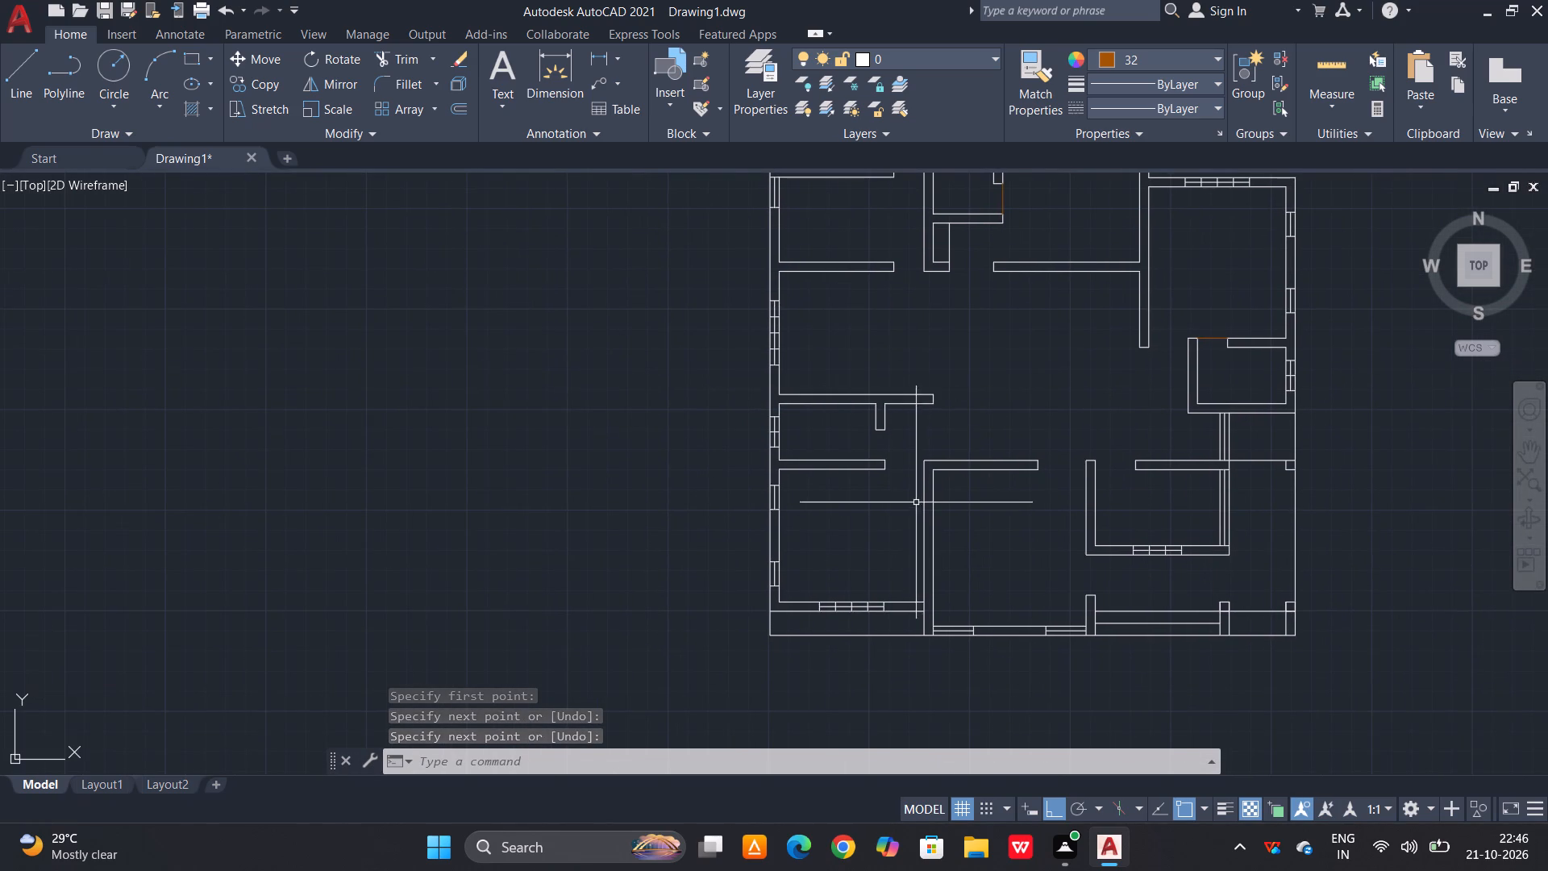
scroll(905, 513, up, 2)
key(space)
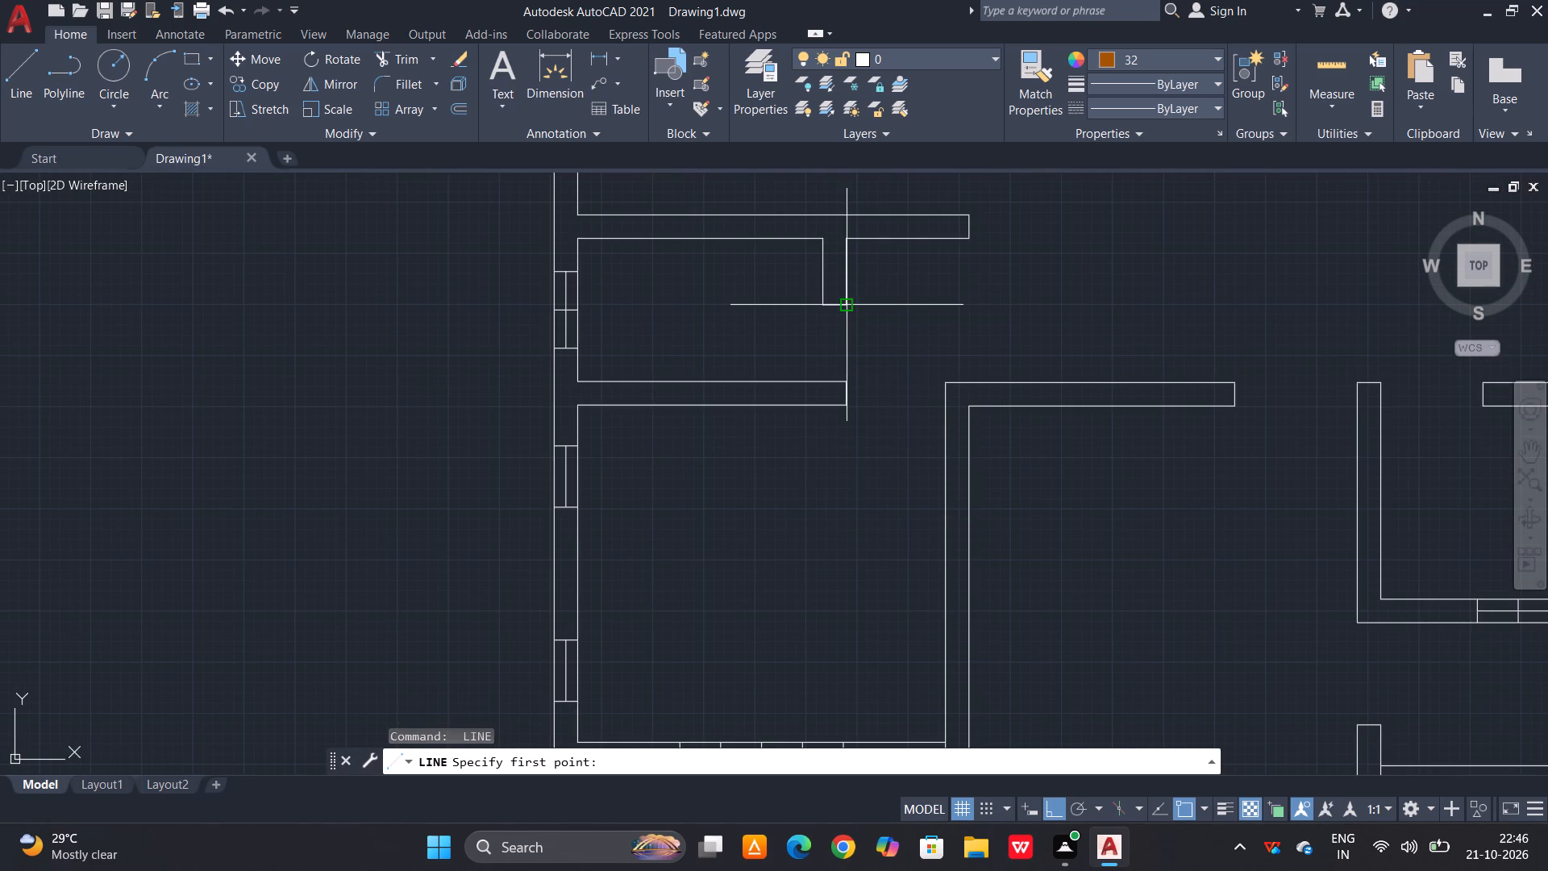
click(848, 301)
click(843, 382)
key(space)
Draw a door line across the gap in the plan's top wall, joining the outer corners of the top-left wall and the small upper room.
scroll(842, 578, down, 2)
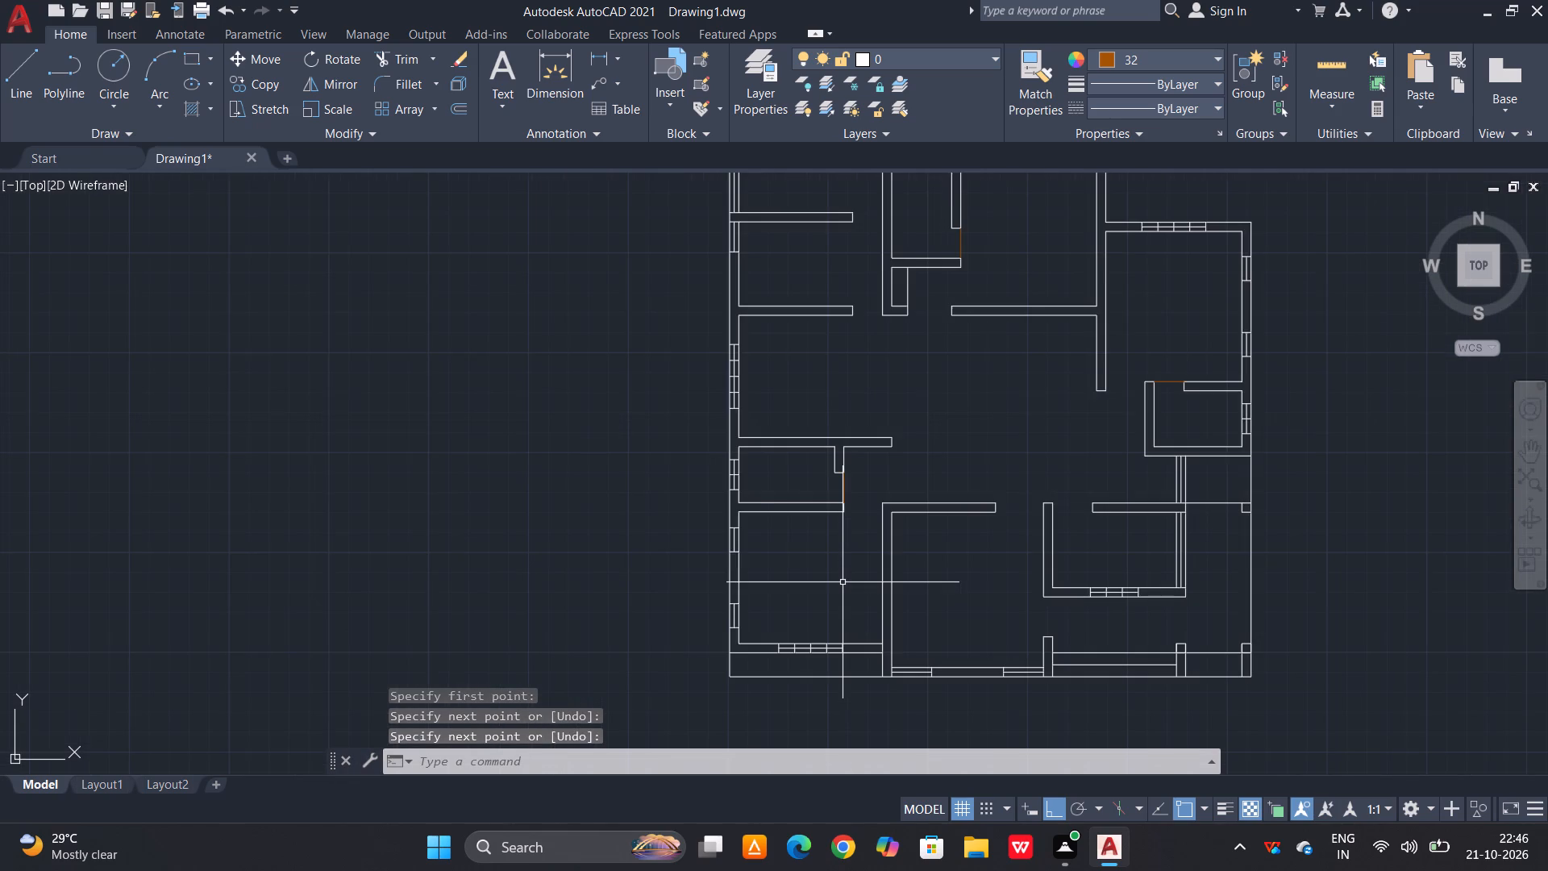
middle_drag(840, 567, 805, 832)
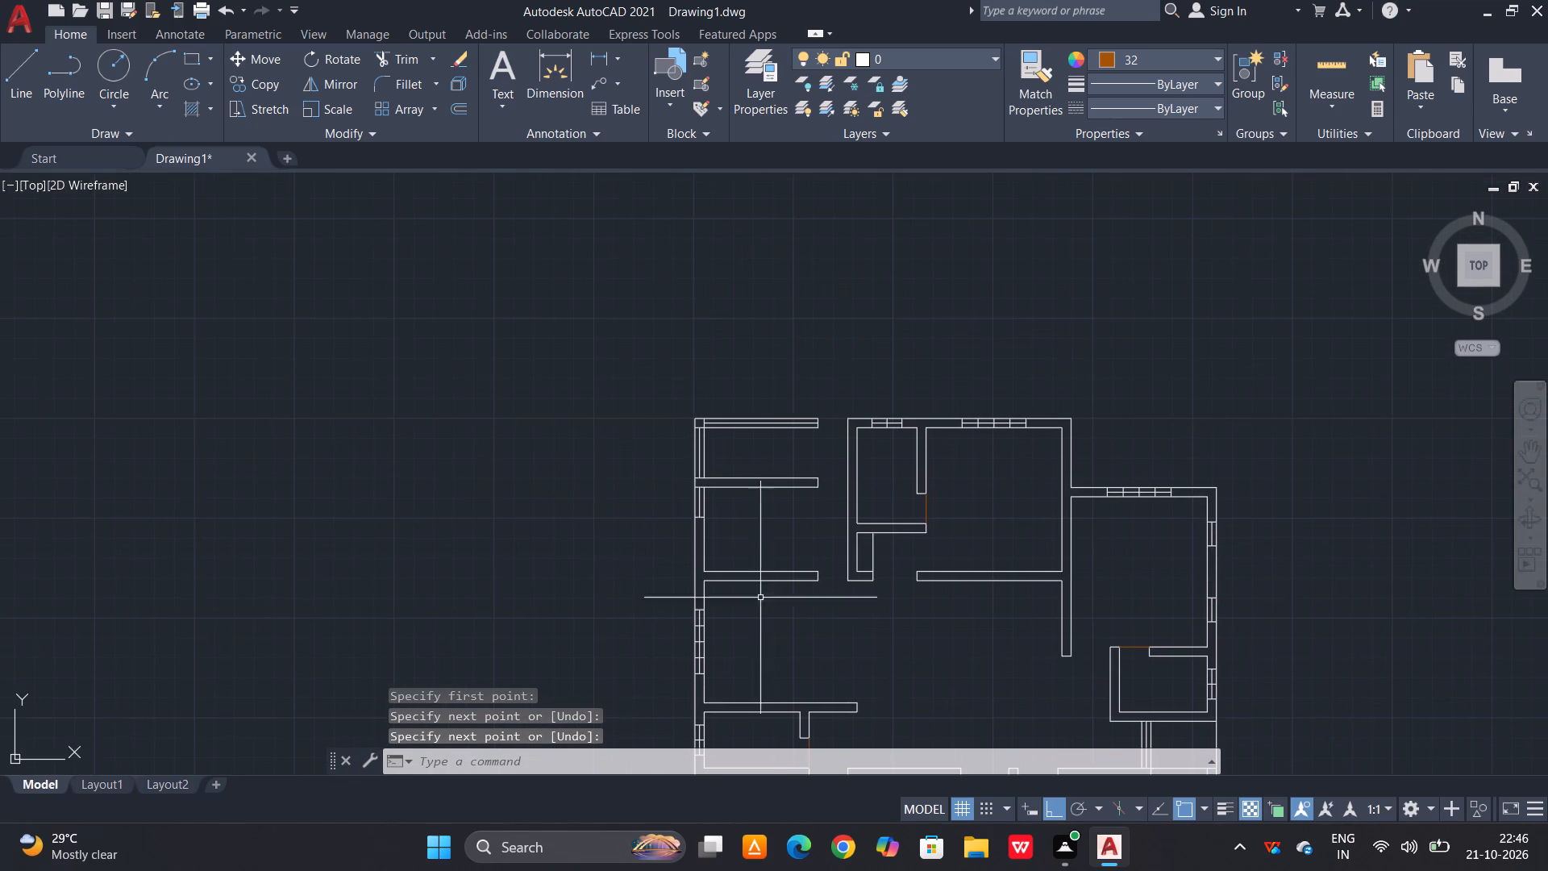
middle_drag(780, 485, 793, 544)
scroll(816, 481, up, 2)
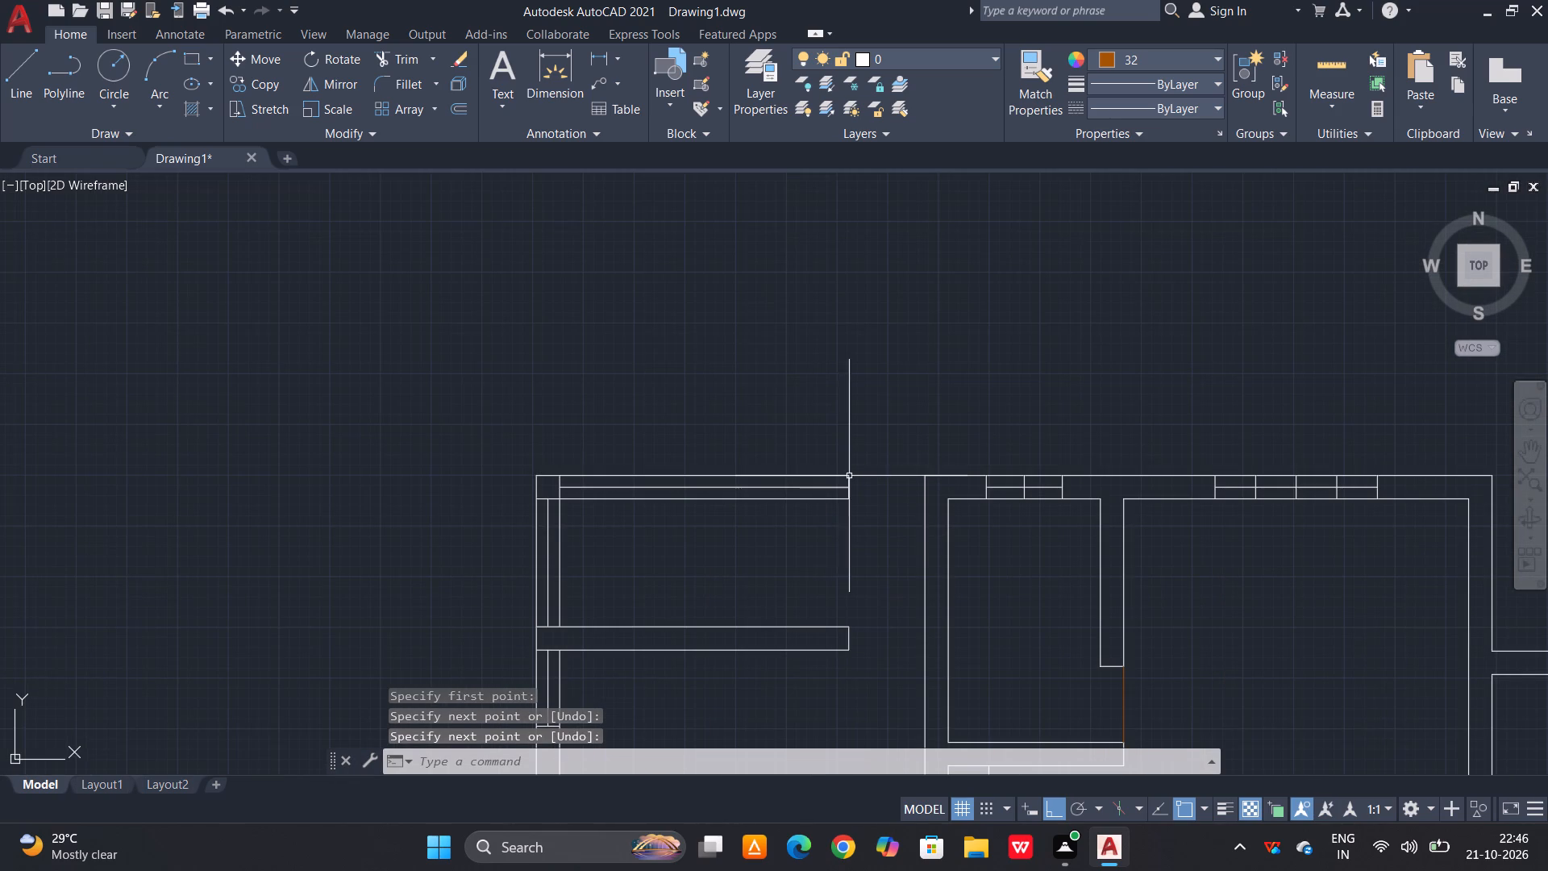
key(space)
scroll(837, 484, up, 4)
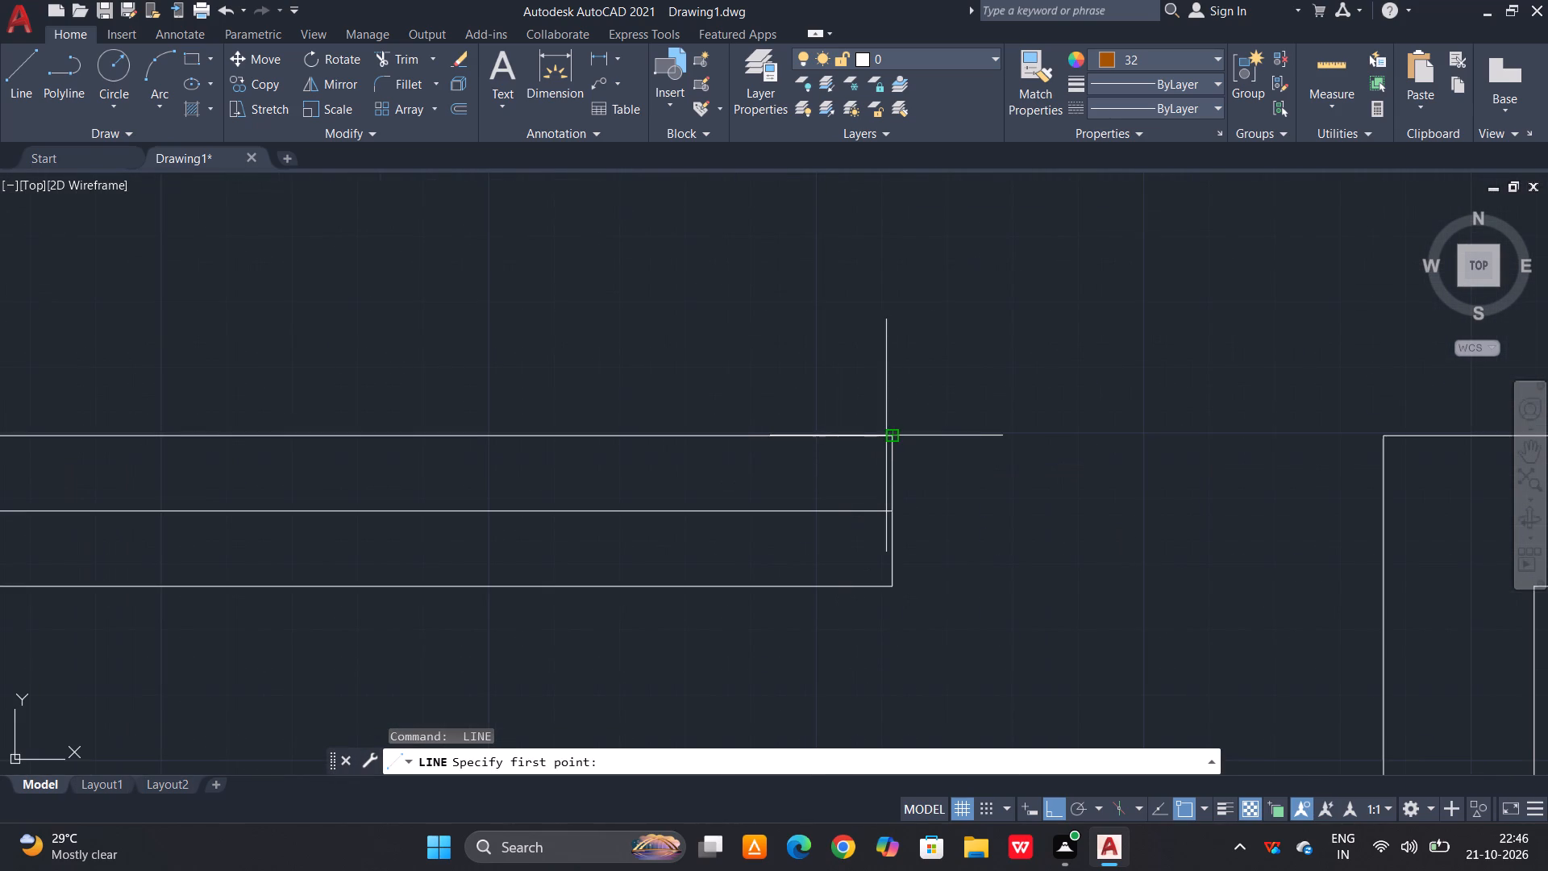
click(886, 435)
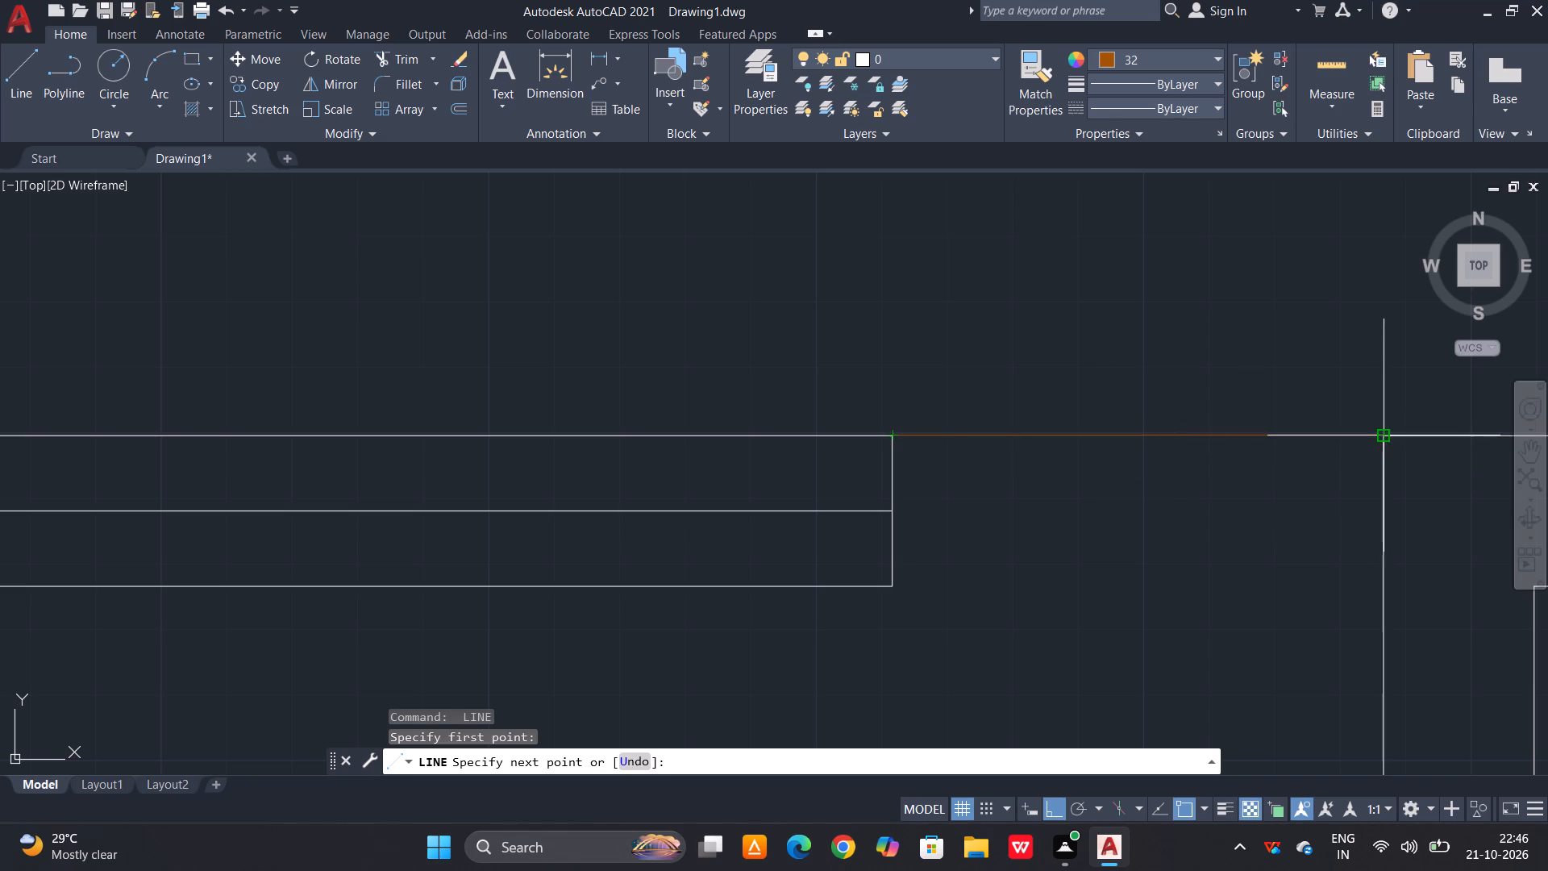
click(1388, 441)
scroll(1164, 425, down, 3)
key(space)
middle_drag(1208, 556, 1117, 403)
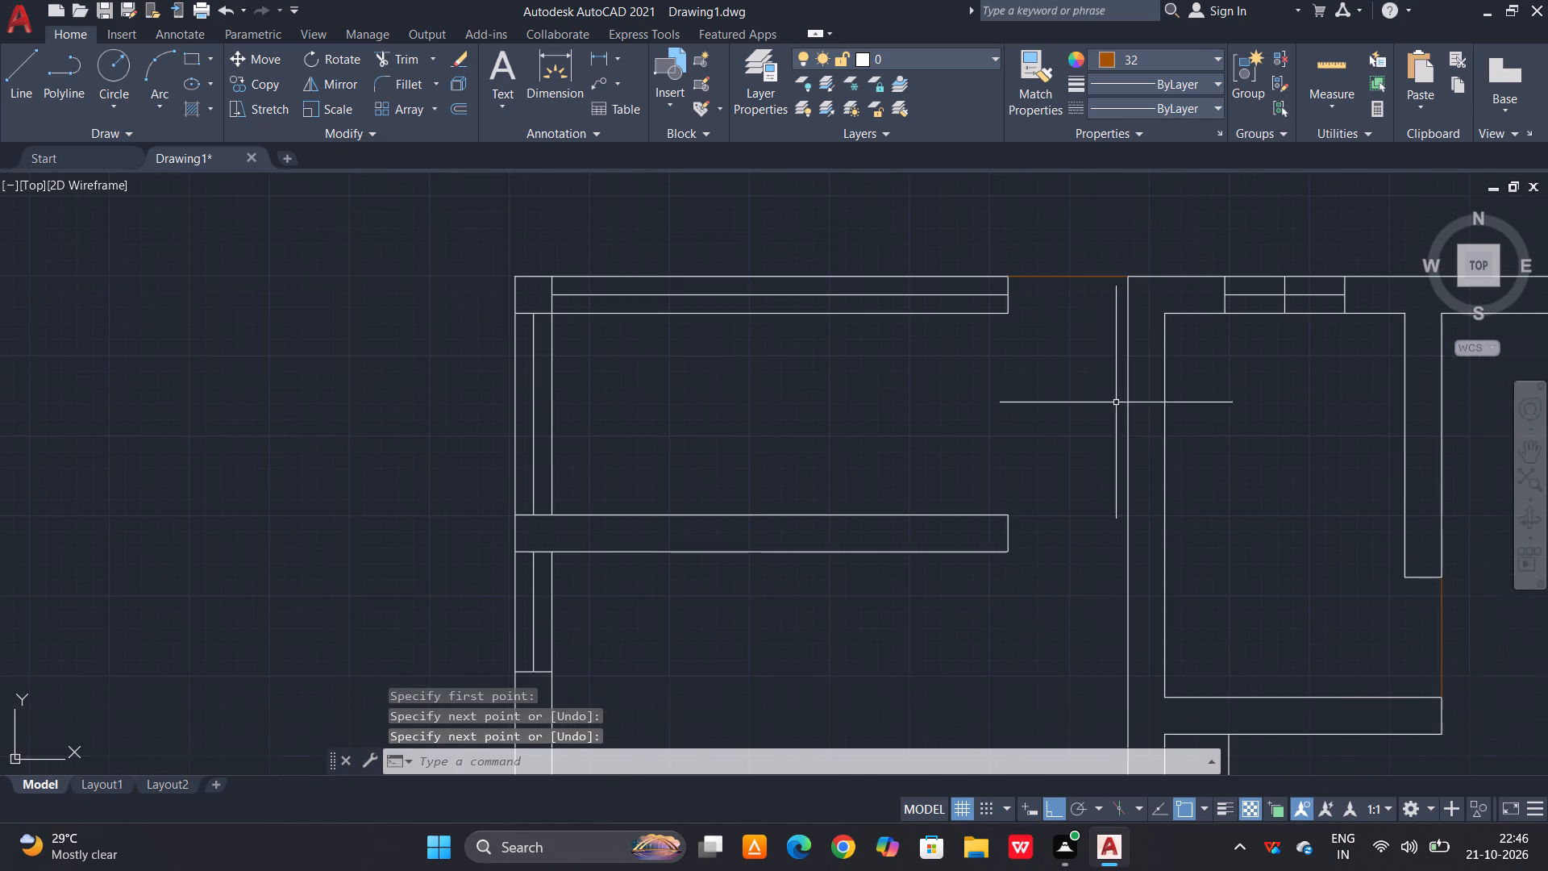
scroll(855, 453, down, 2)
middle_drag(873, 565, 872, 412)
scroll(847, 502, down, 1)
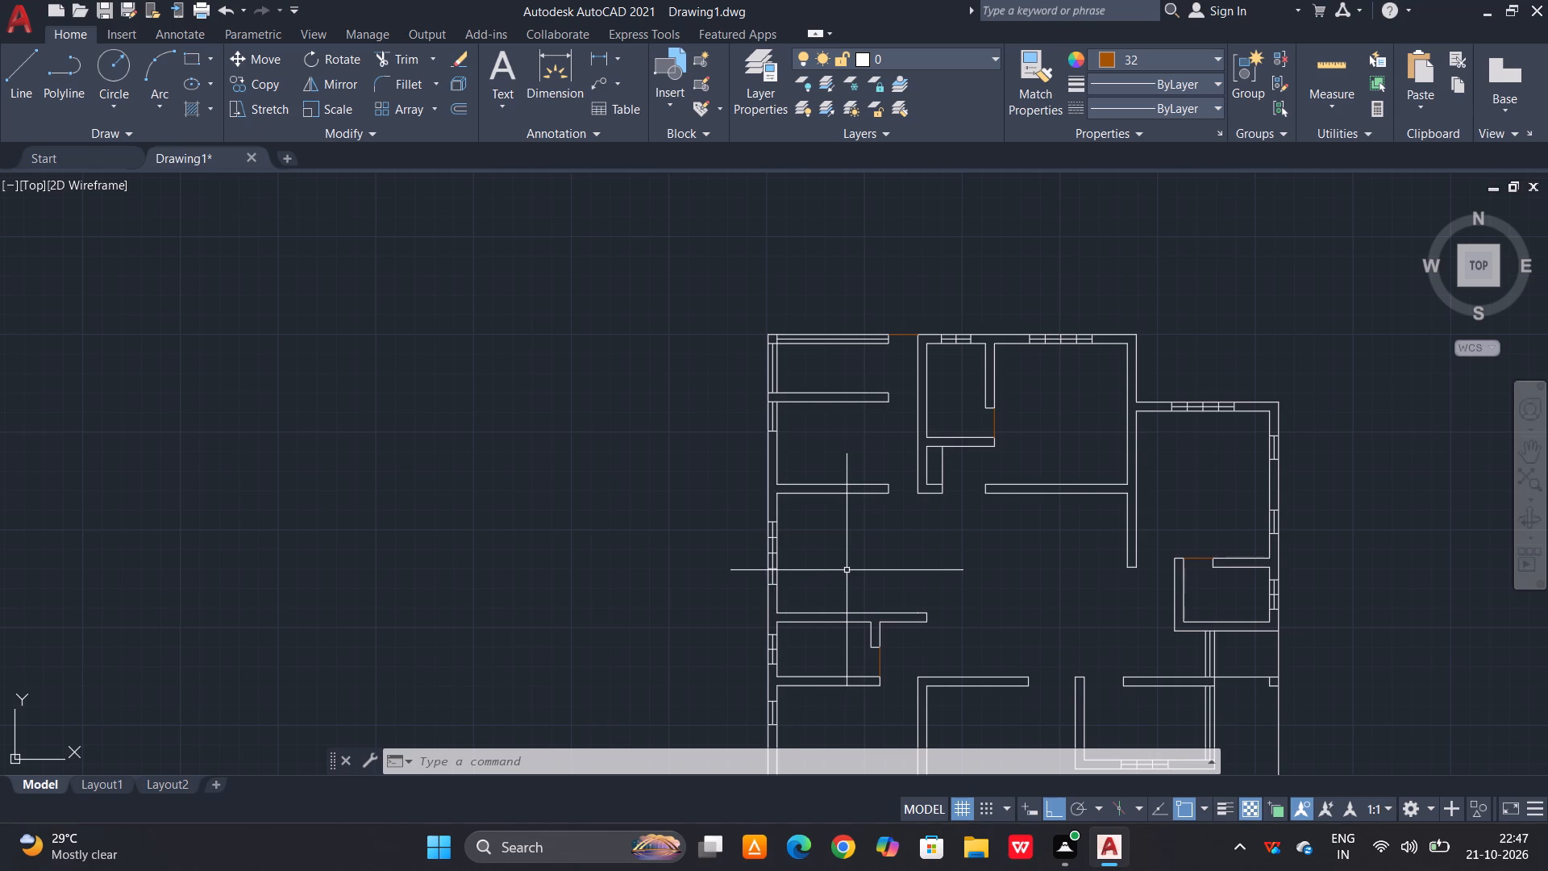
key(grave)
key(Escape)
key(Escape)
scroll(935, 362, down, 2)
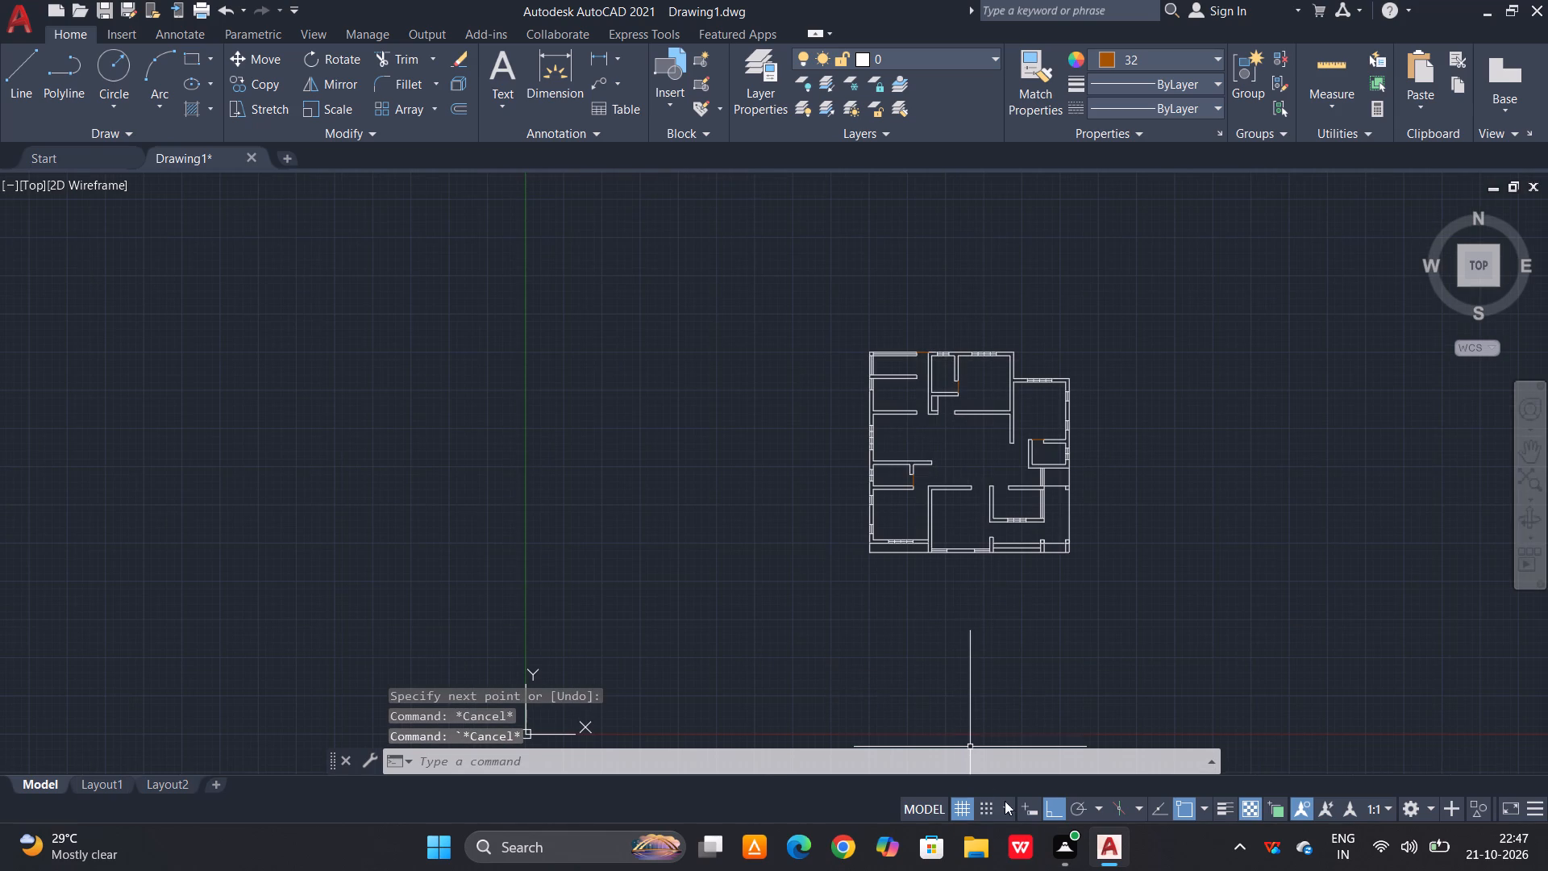
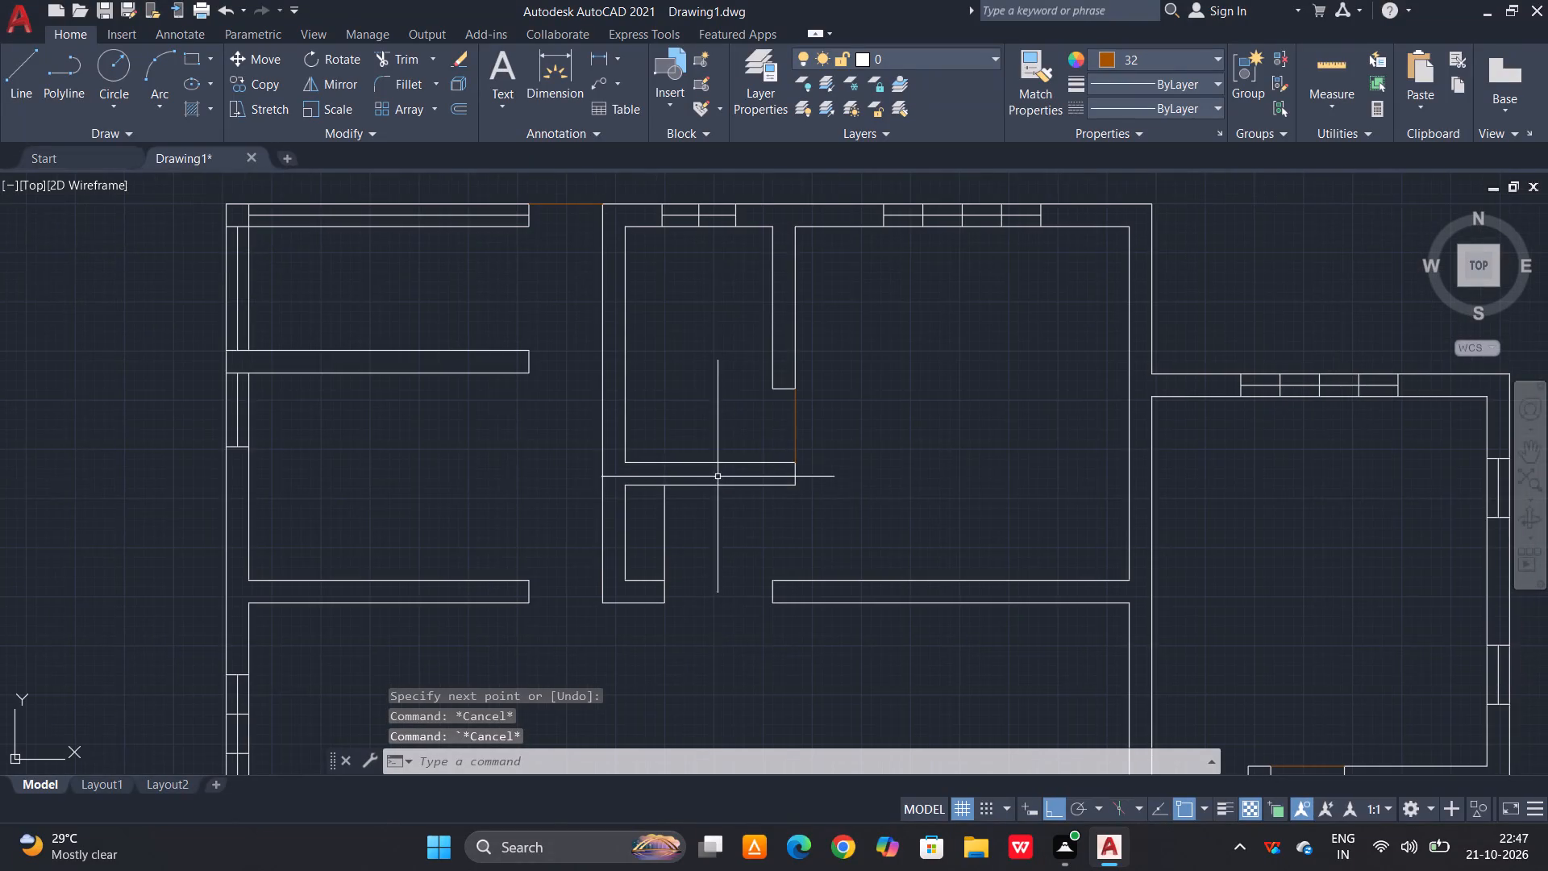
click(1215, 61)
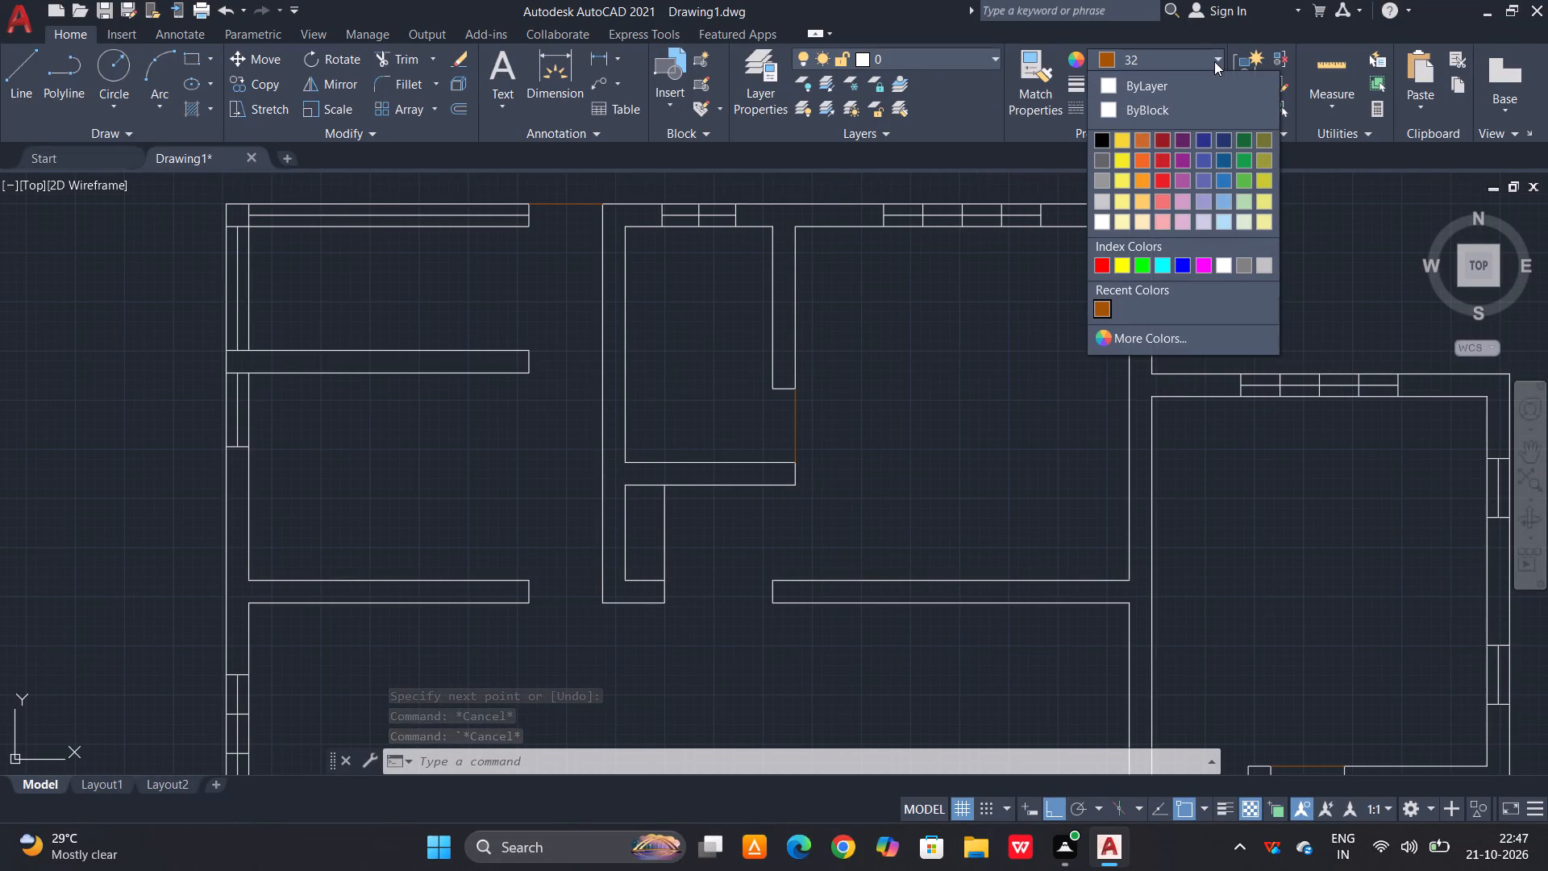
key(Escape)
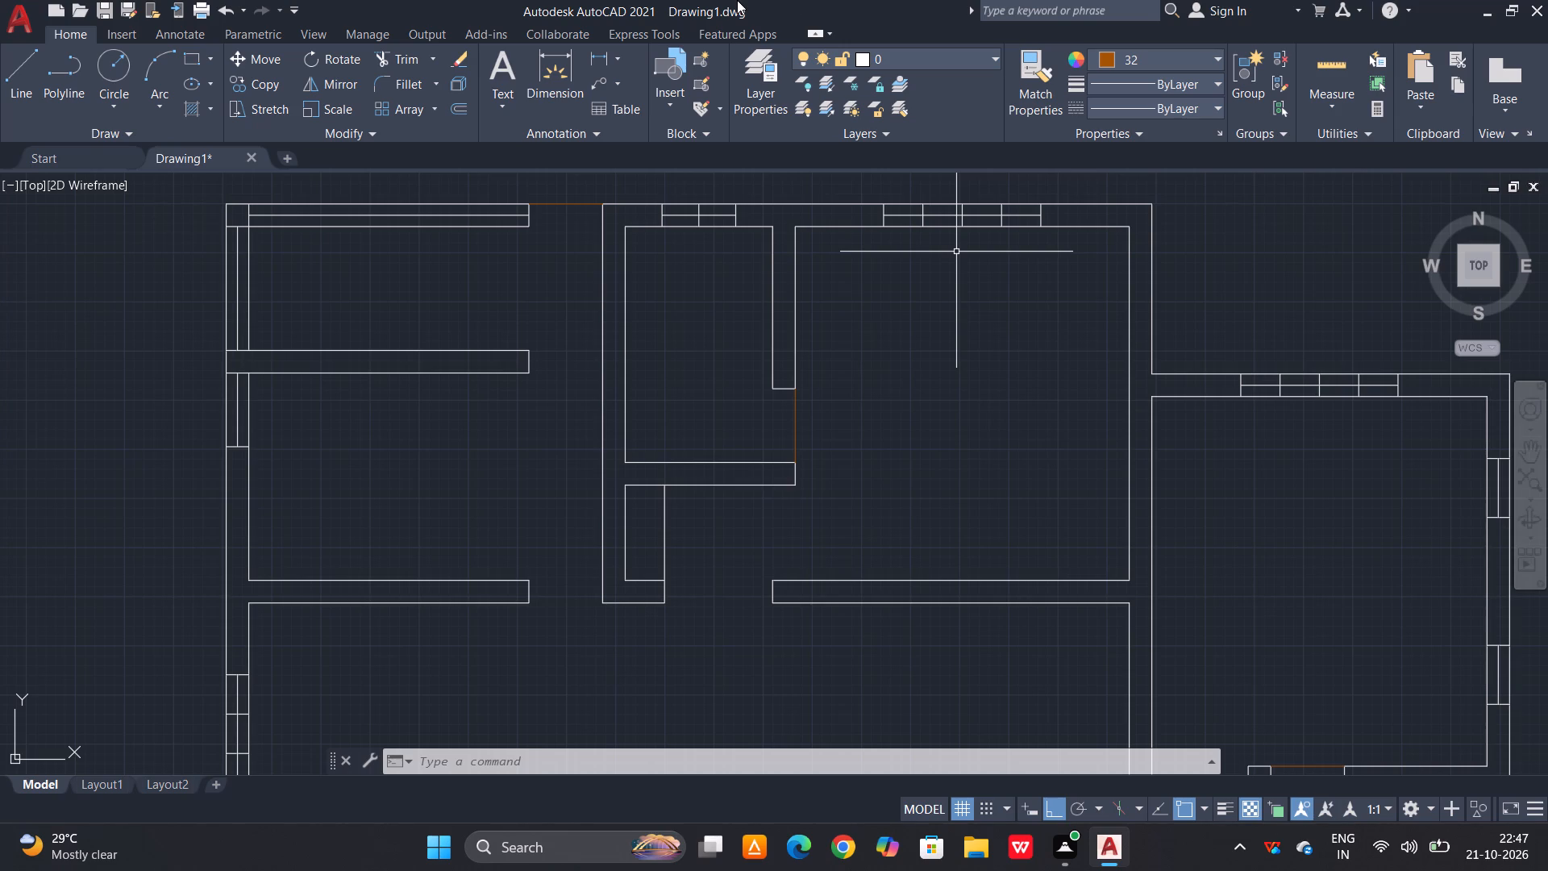
Load beds_plan.dwg from the Downloads folder as the block library.
scroll(742, 191, down, 2)
middle_drag(830, 306, 792, 299)
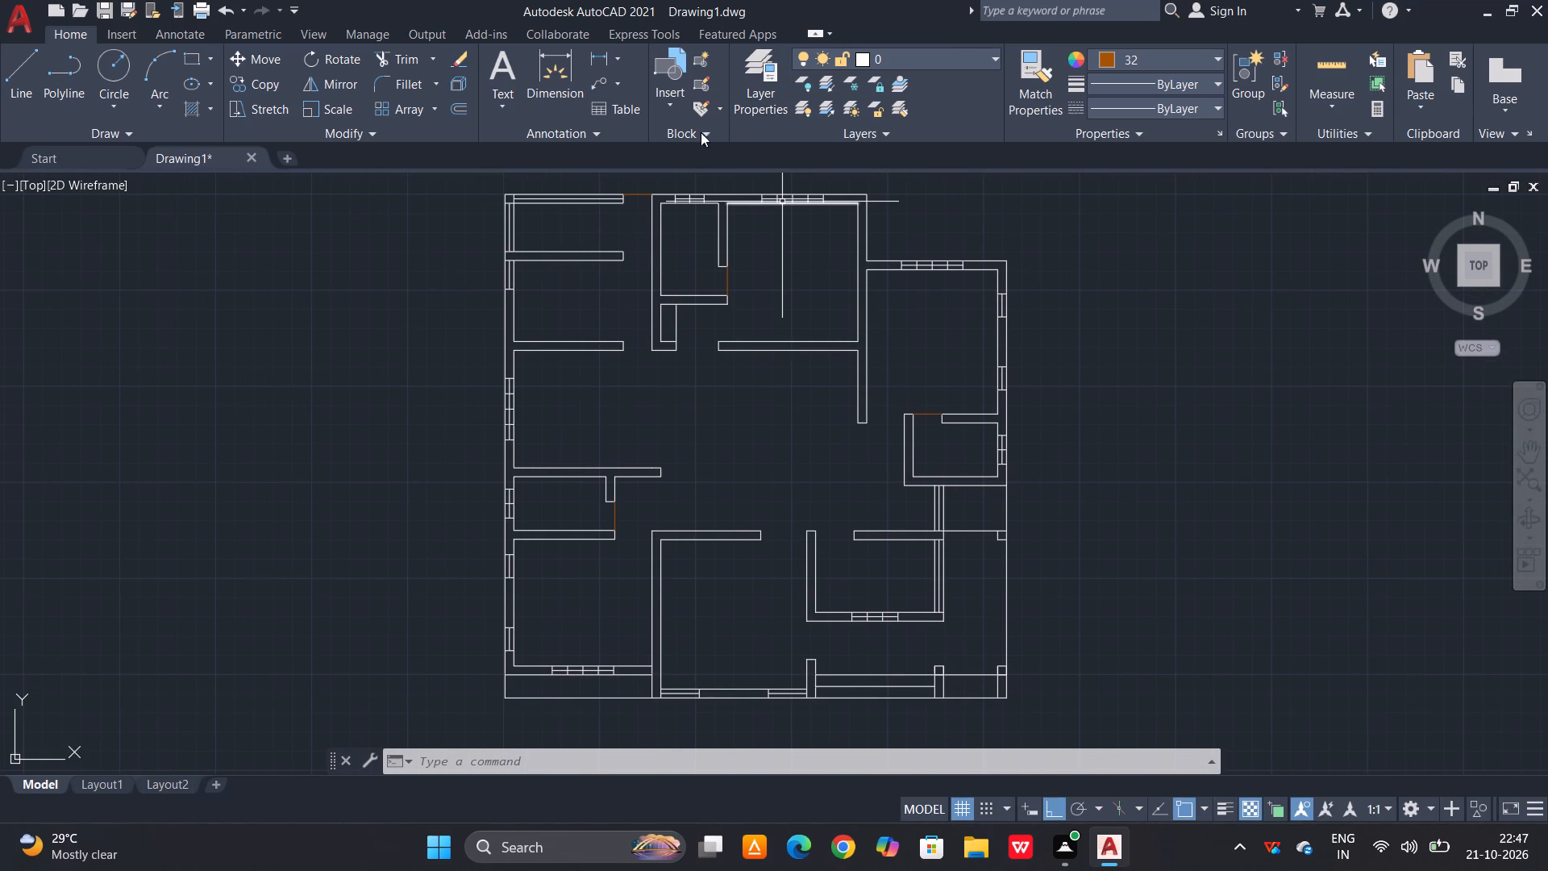
click(663, 109)
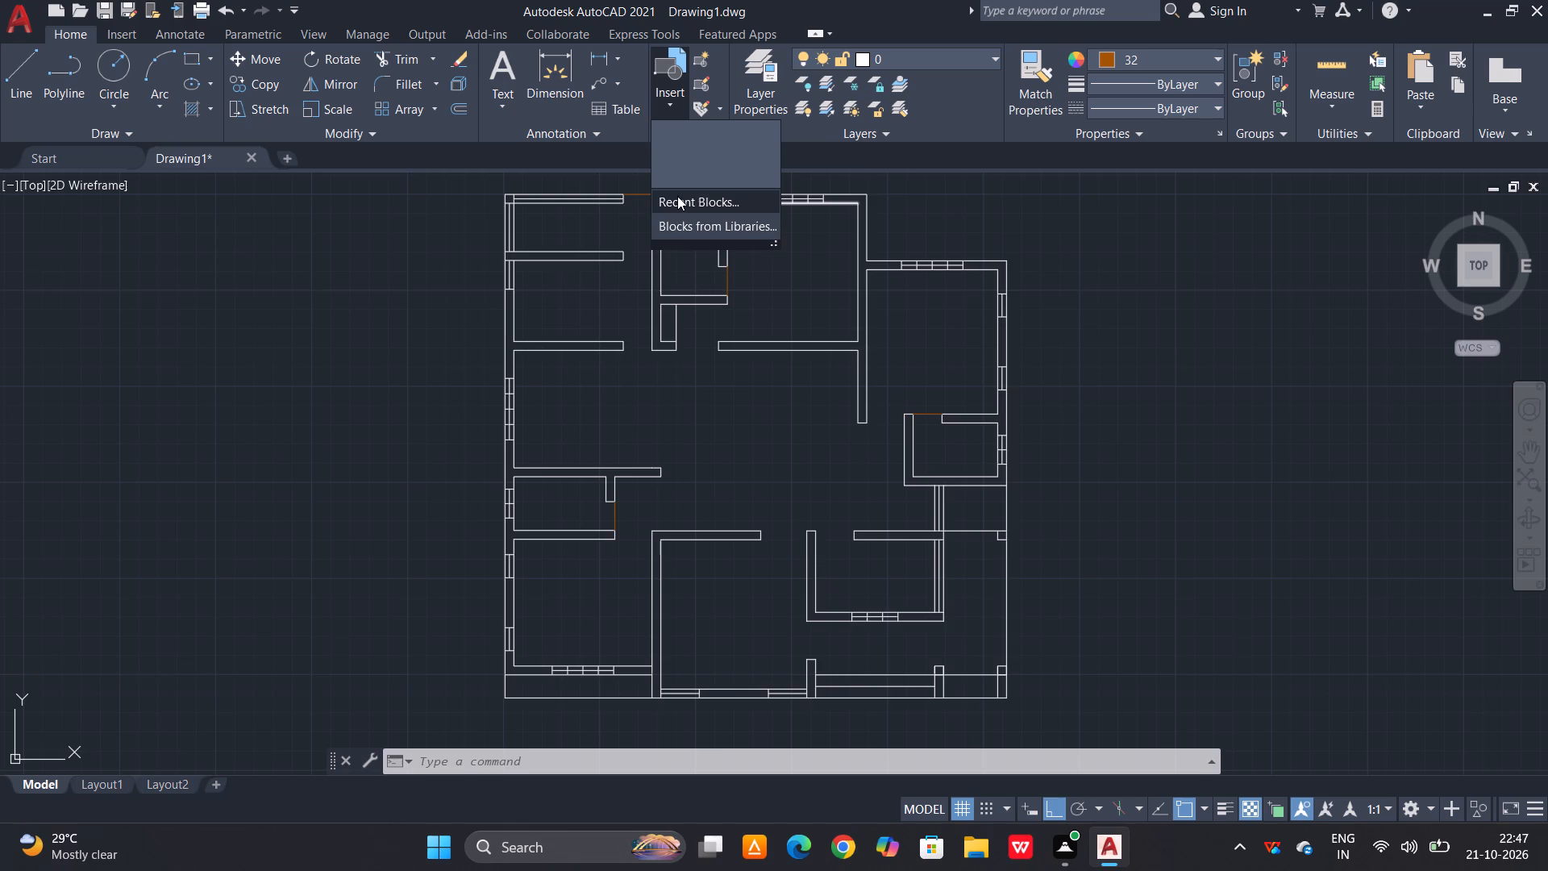
click(677, 227)
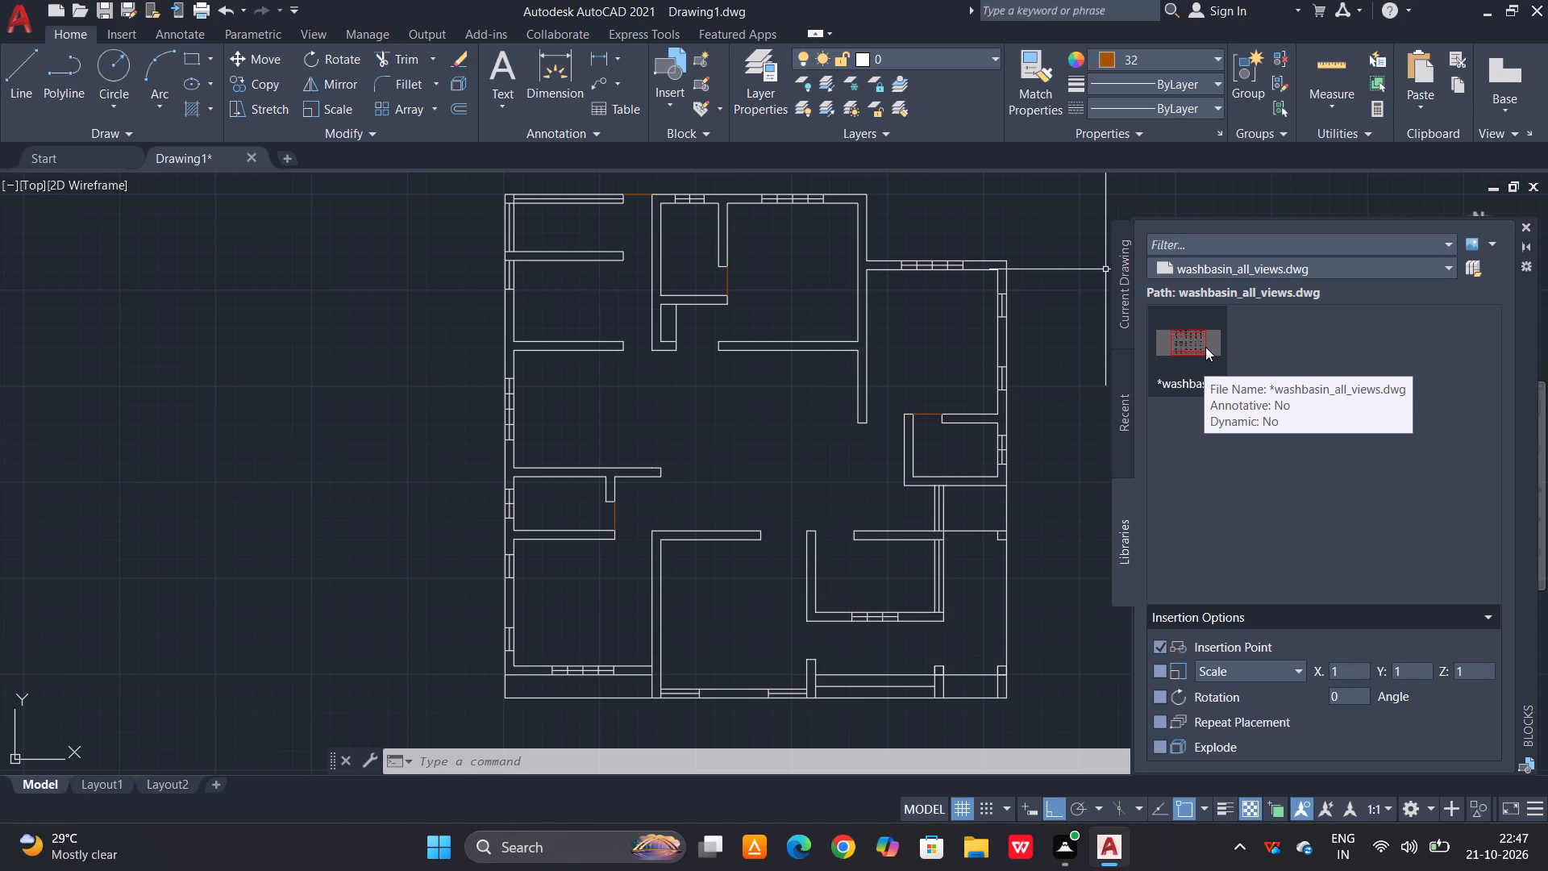
click(1465, 260)
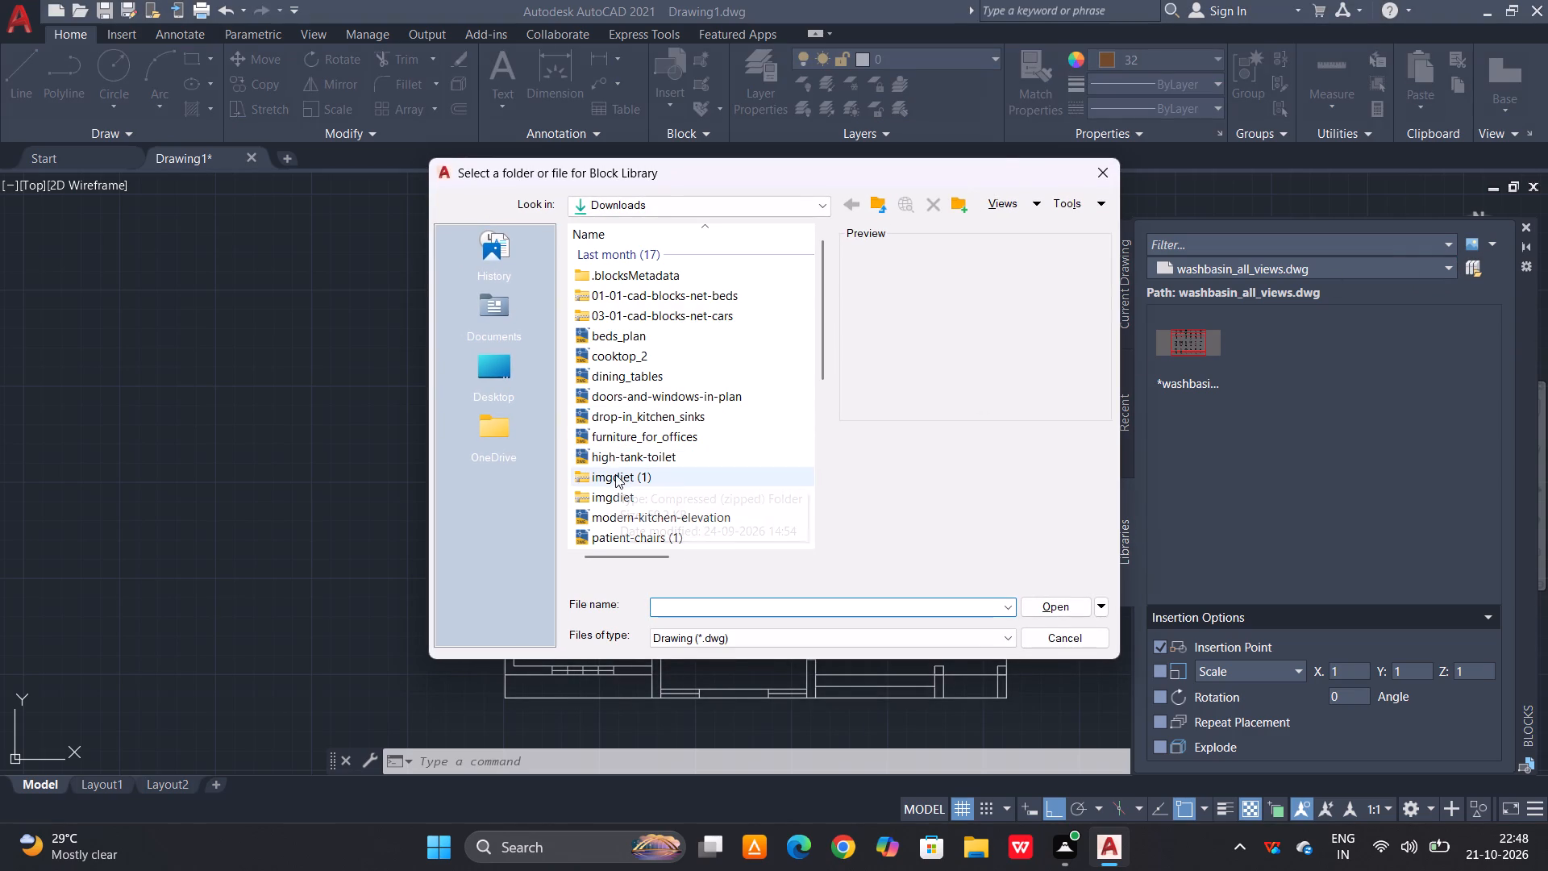
click(638, 340)
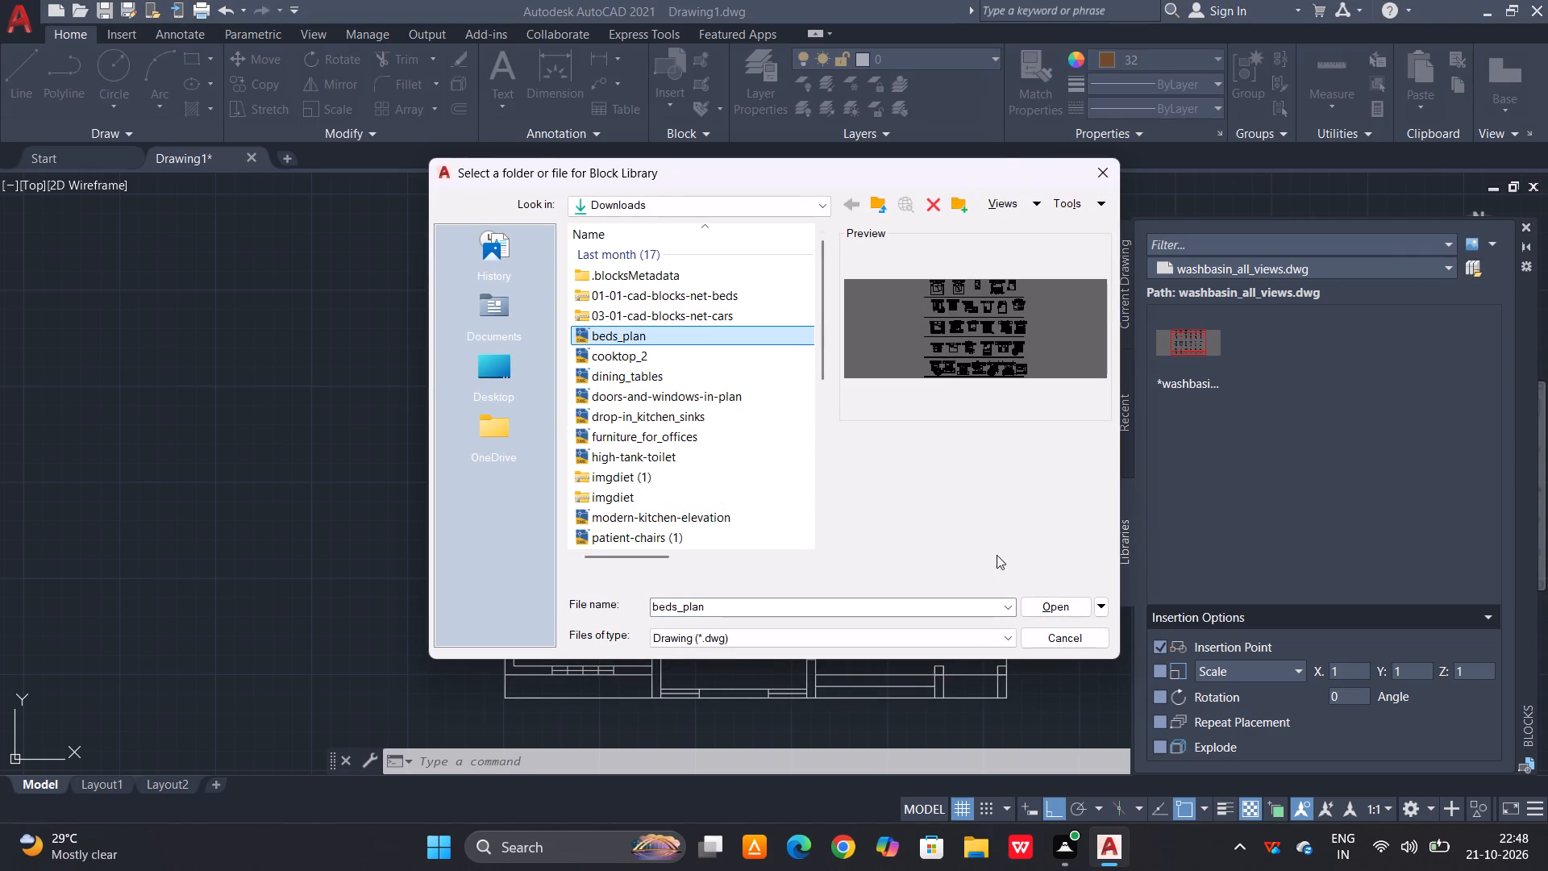
click(1046, 606)
Insert the beds_plan block into empty space beside the floor plan.
scroll(732, 530, down, 2)
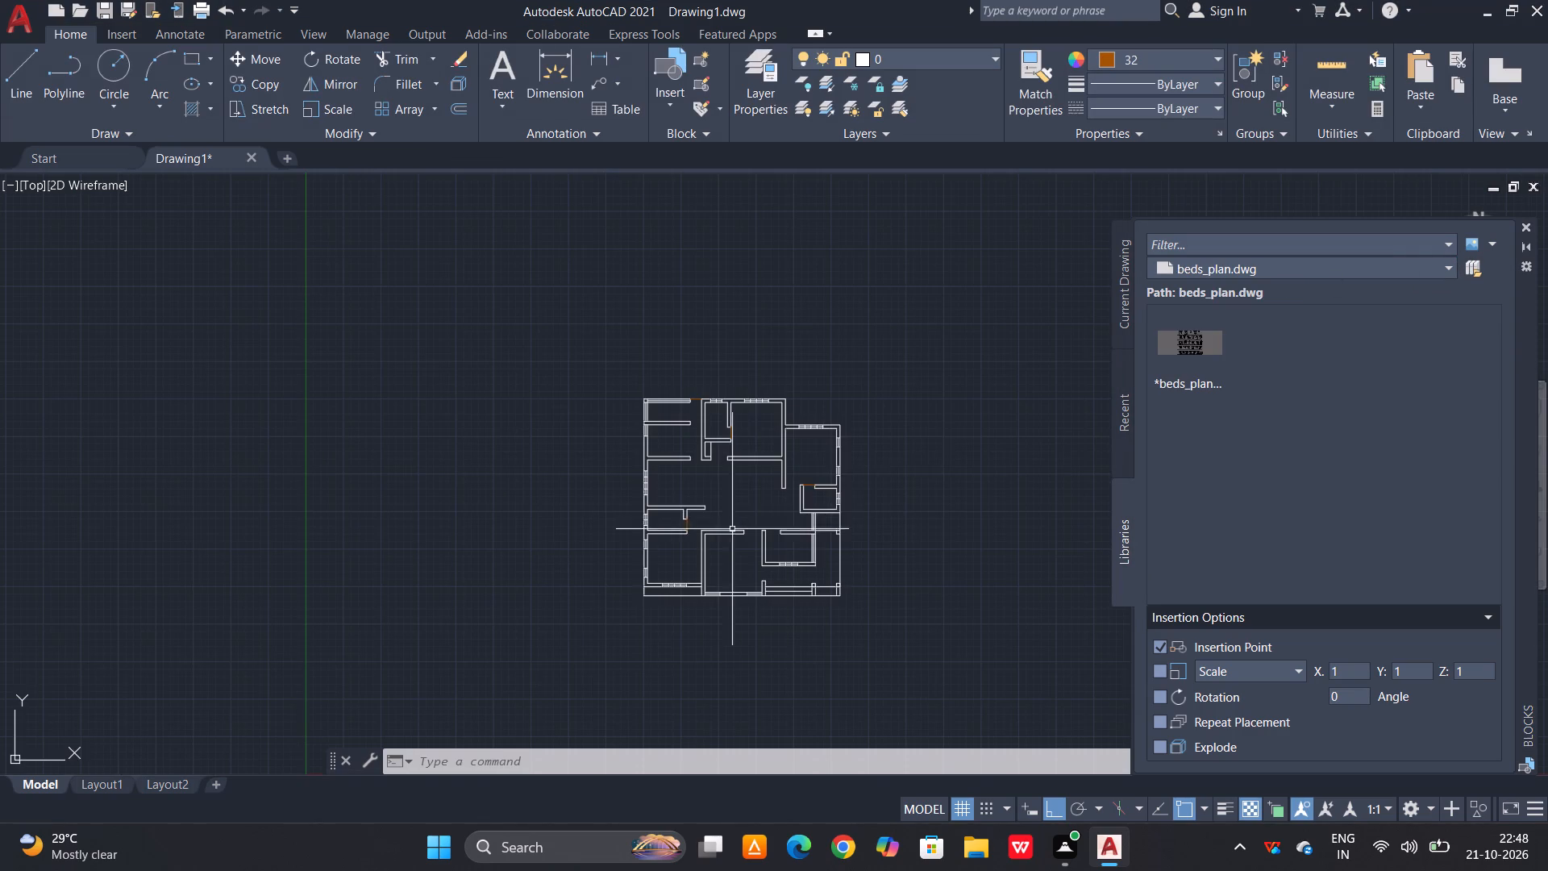
scroll(830, 477, up, 1)
middle_drag(830, 477, 722, 452)
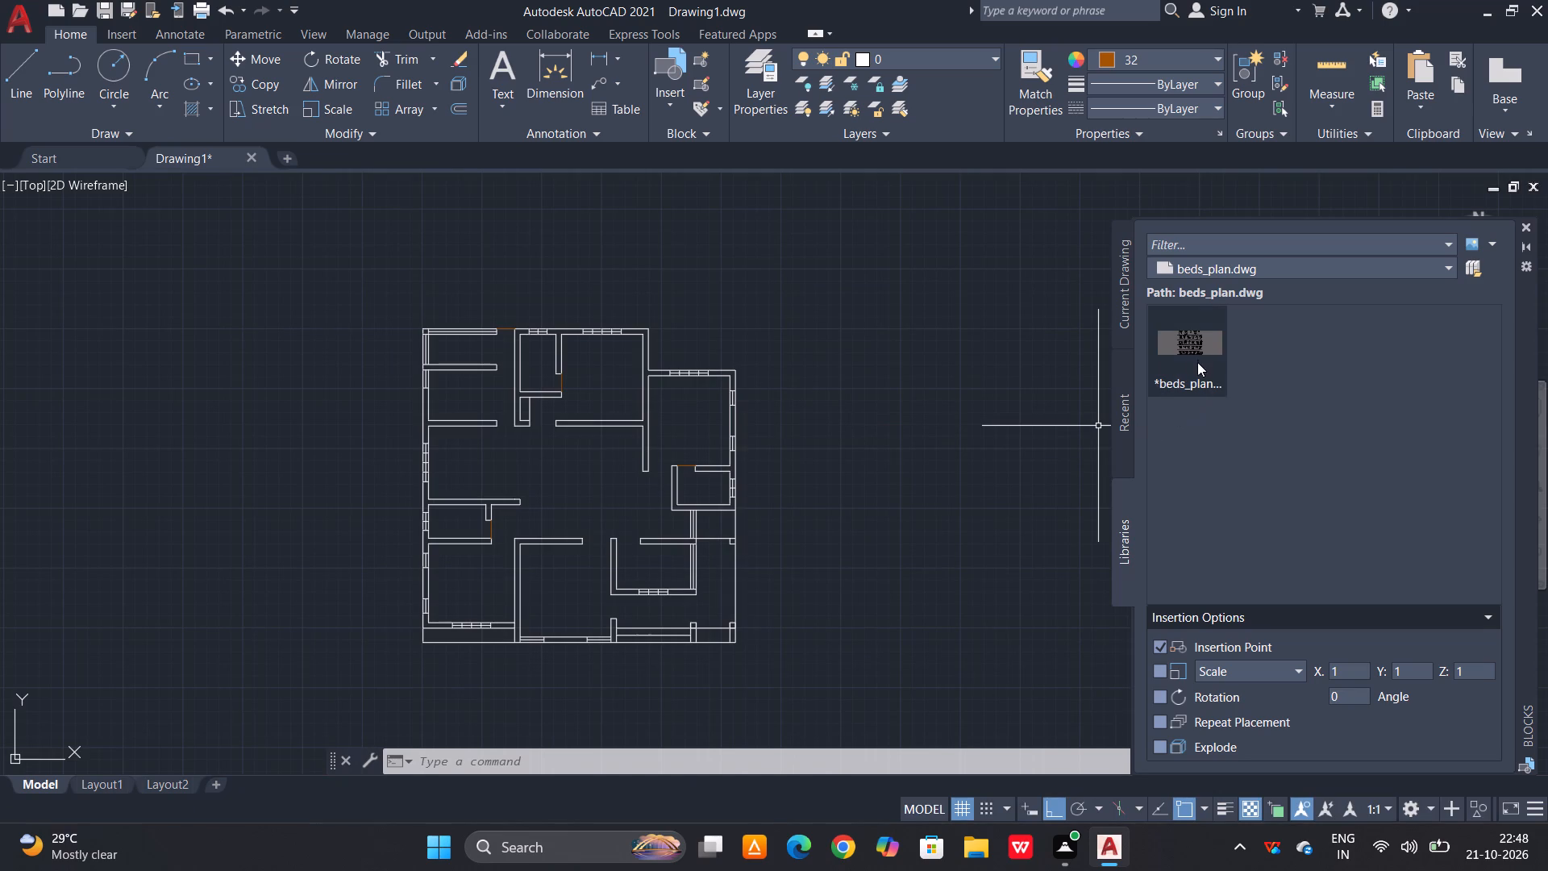
drag(1197, 356, 845, 342)
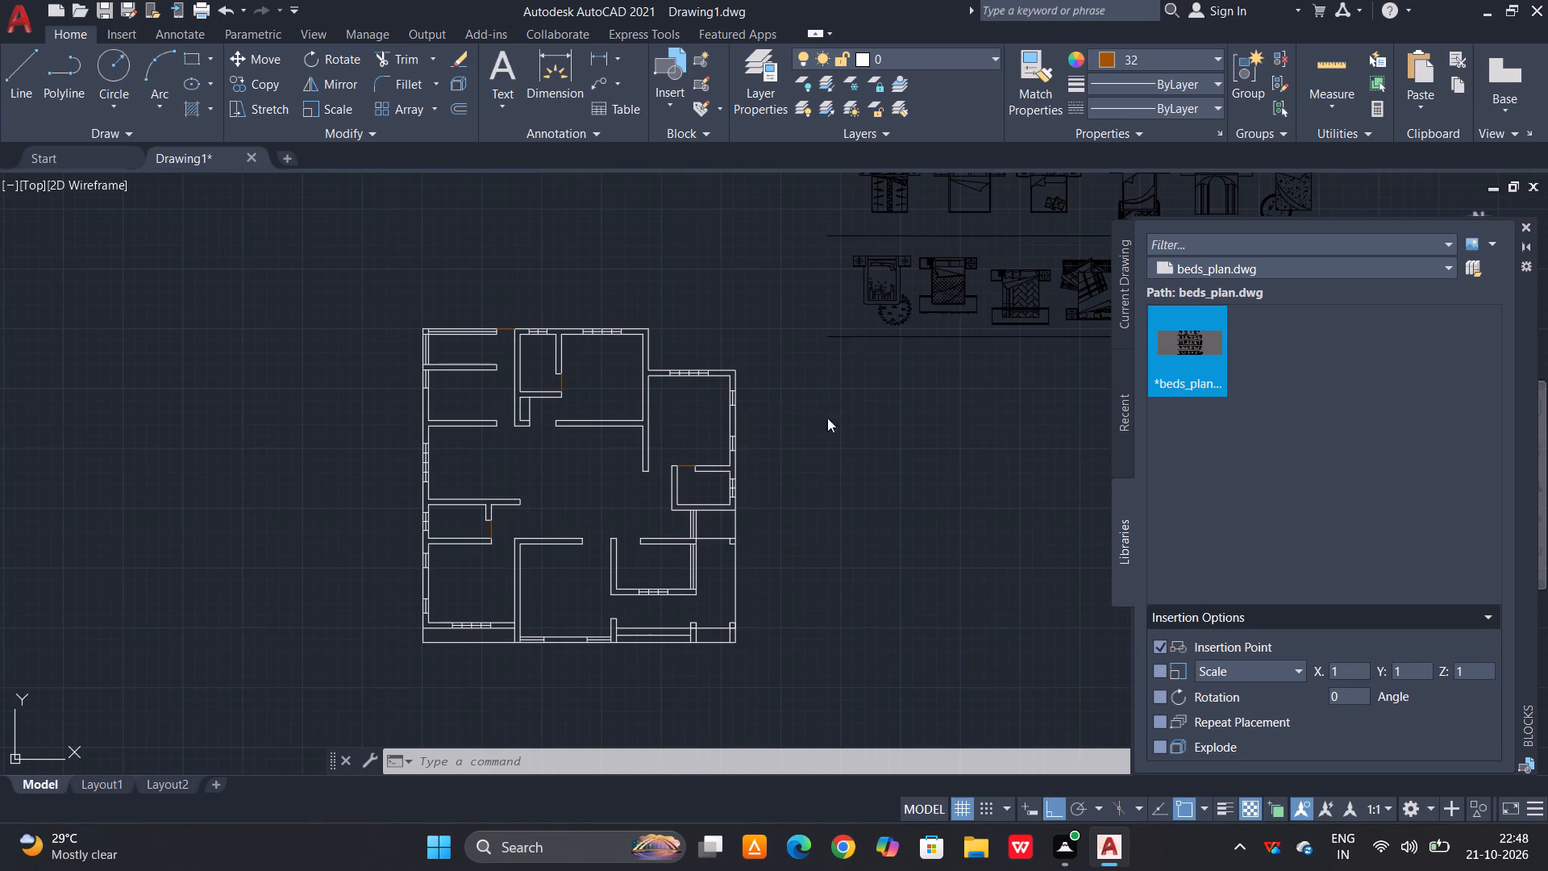
Explode the inserted beds_plan block into separate bed objects.
scroll(854, 433, down, 2)
middle_drag(903, 410, 684, 494)
middle_drag(593, 613, 642, 549)
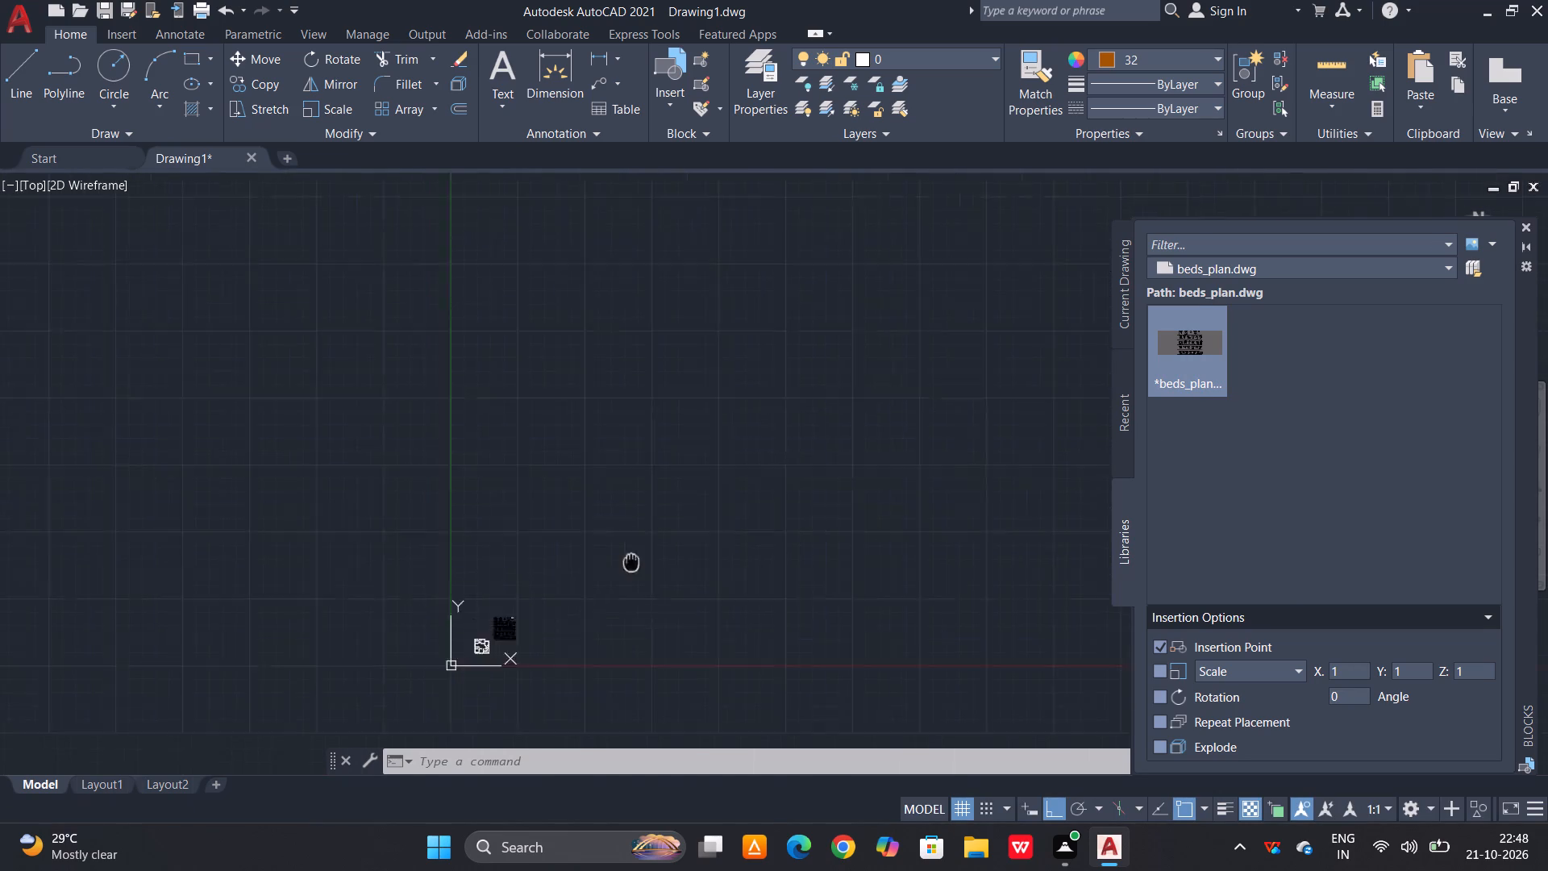
middle_drag(642, 549, 672, 506)
scroll(538, 618, up, 4)
middle_drag(556, 363, 564, 486)
scroll(610, 421, up, 1)
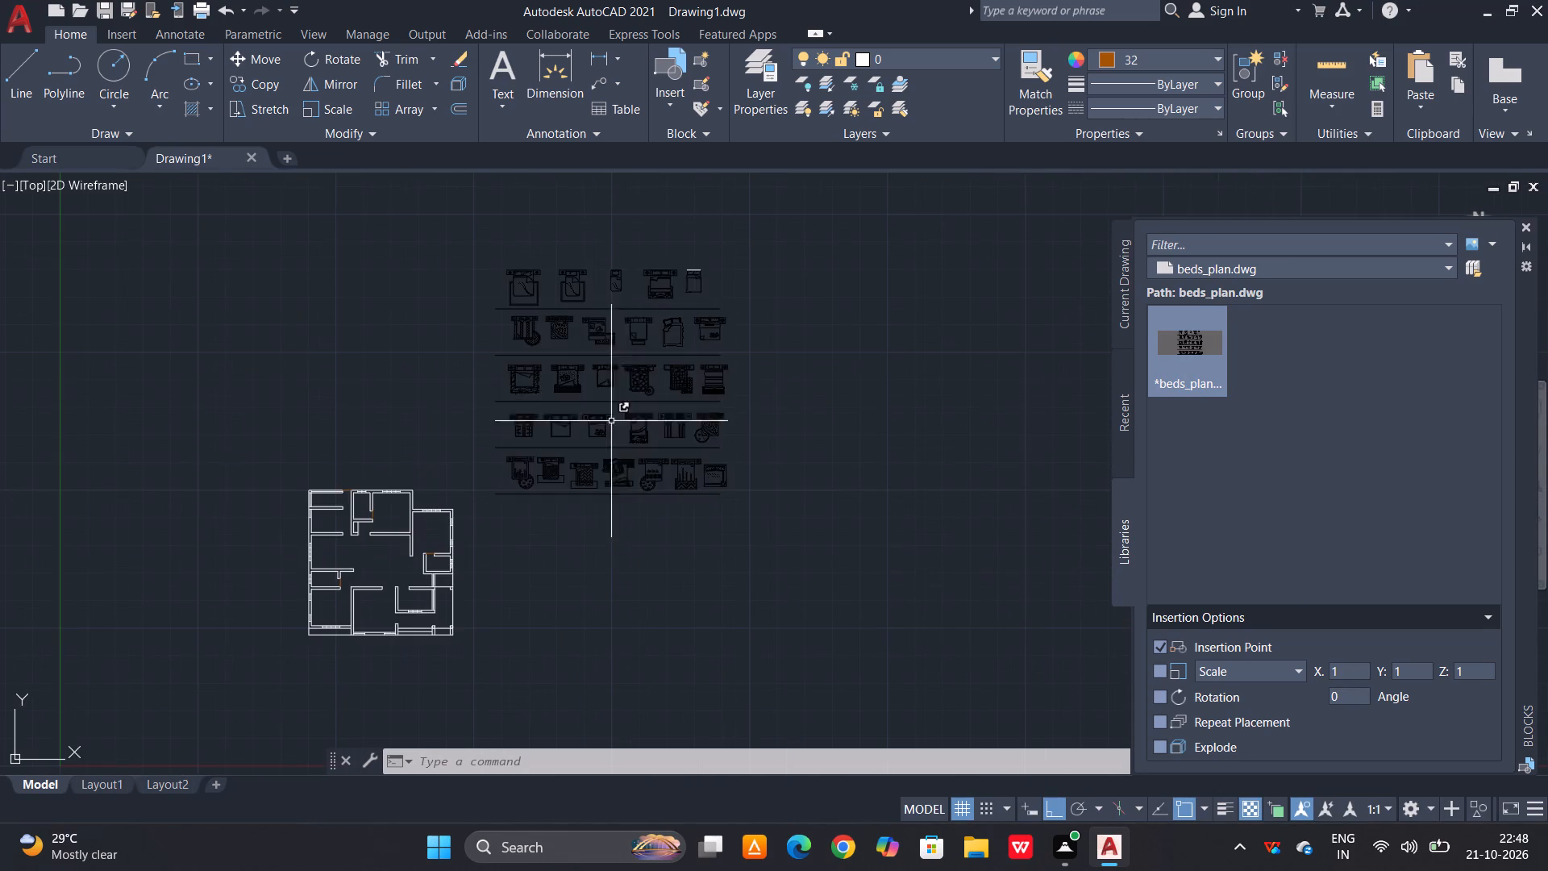
click(633, 384)
key(x)
key(space)
Move the double bed with two nightstands and a patterned foot rug from the top row to clear space above the floor plan, with Ortho off.
scroll(726, 156, up, 3)
scroll(602, 431, up, 1)
middle_drag(603, 433, 729, 361)
scroll(753, 337, up, 1)
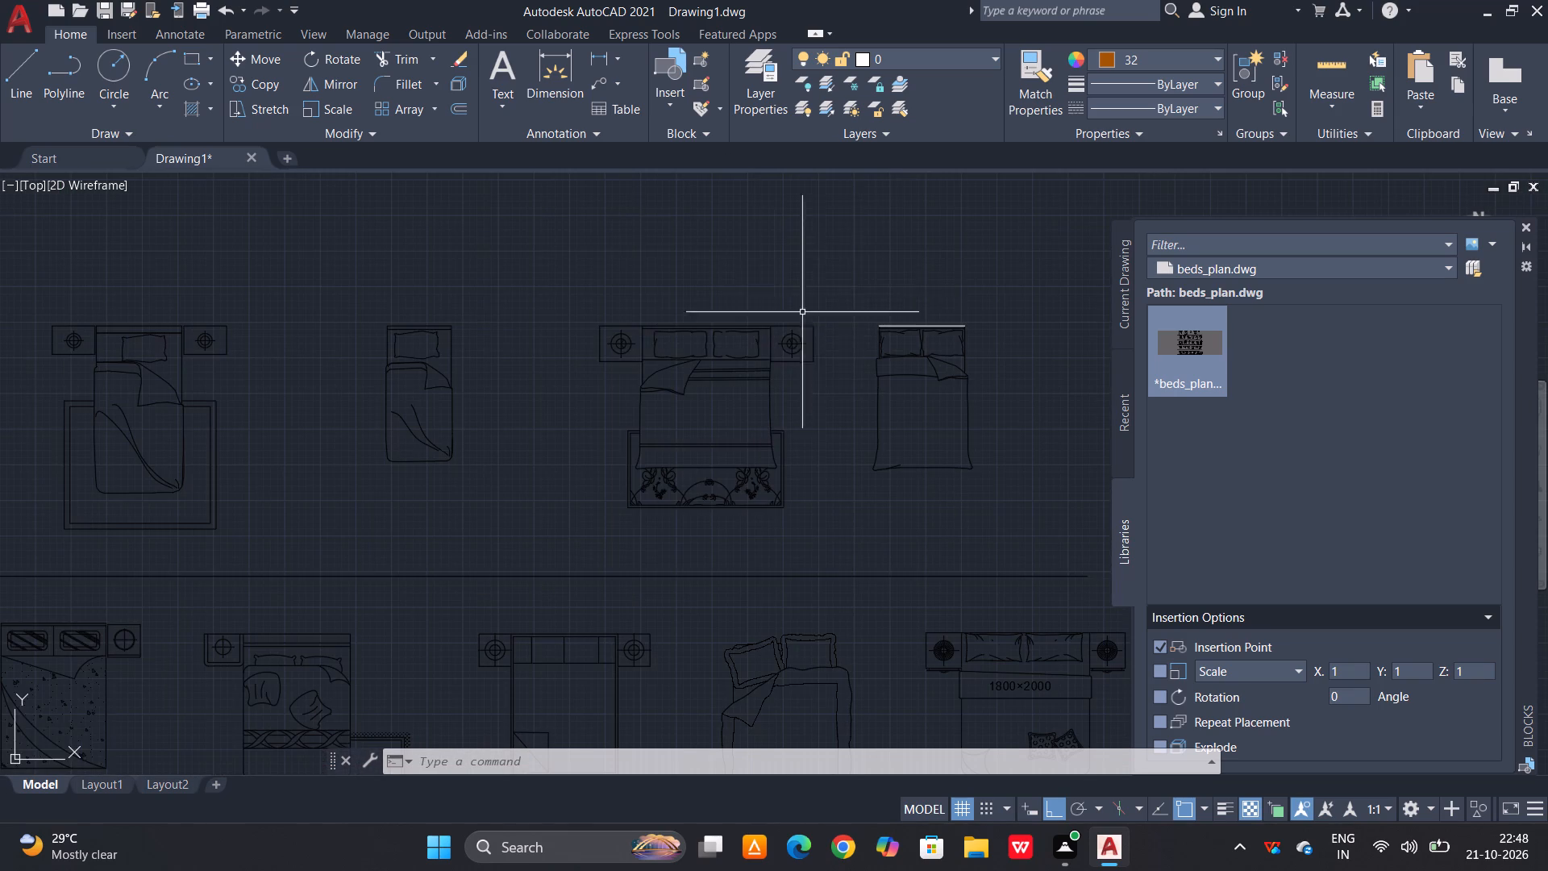
drag(862, 280, 852, 300)
click(595, 510)
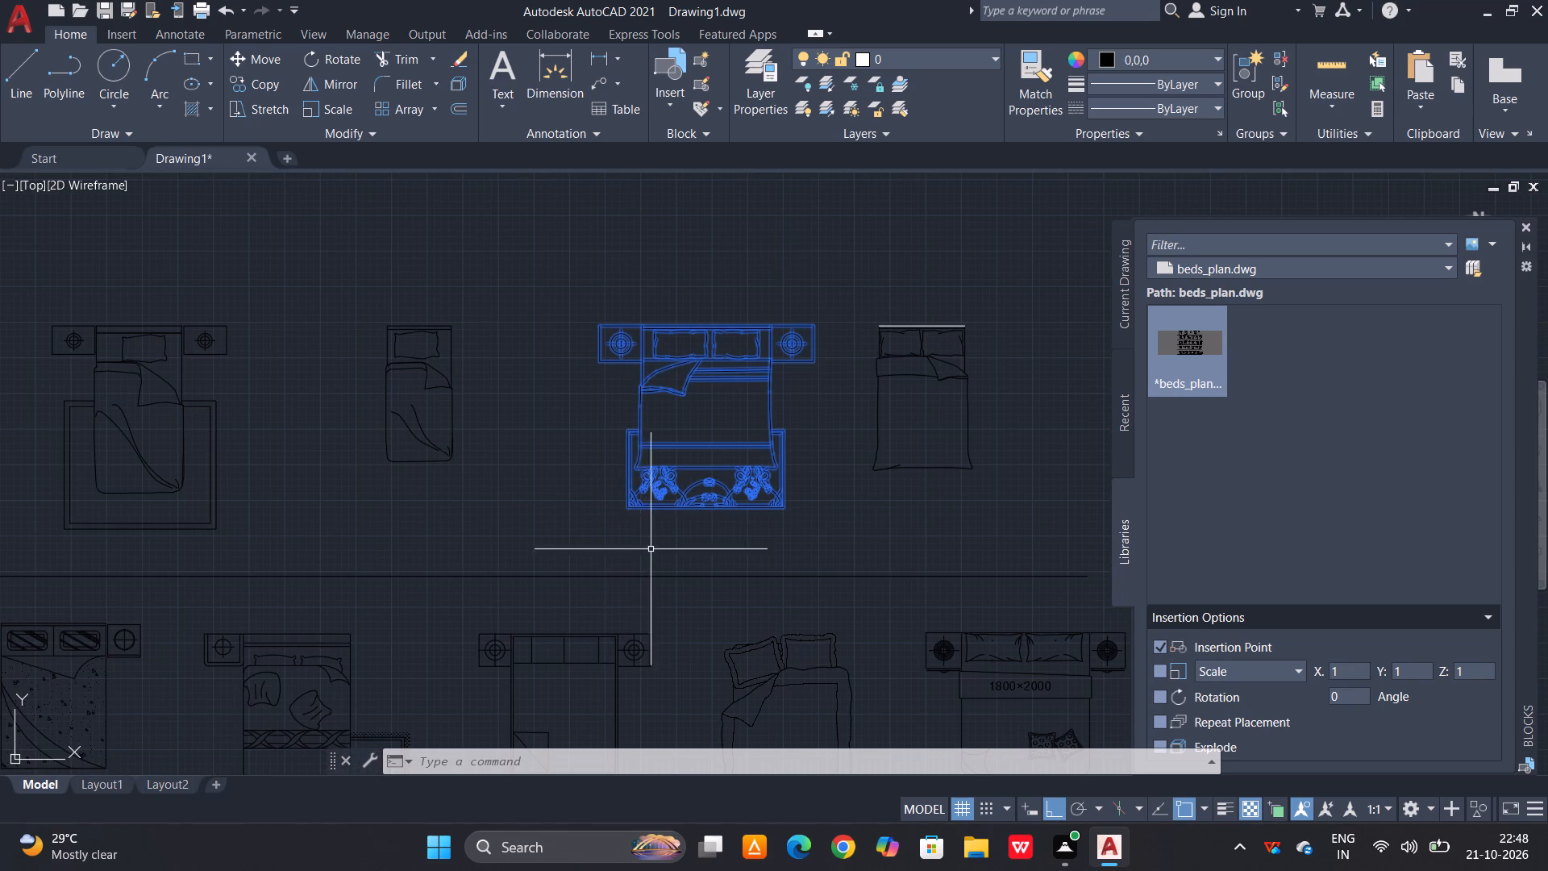
key(m)
key(space)
click(709, 385)
scroll(803, 344, down, 4)
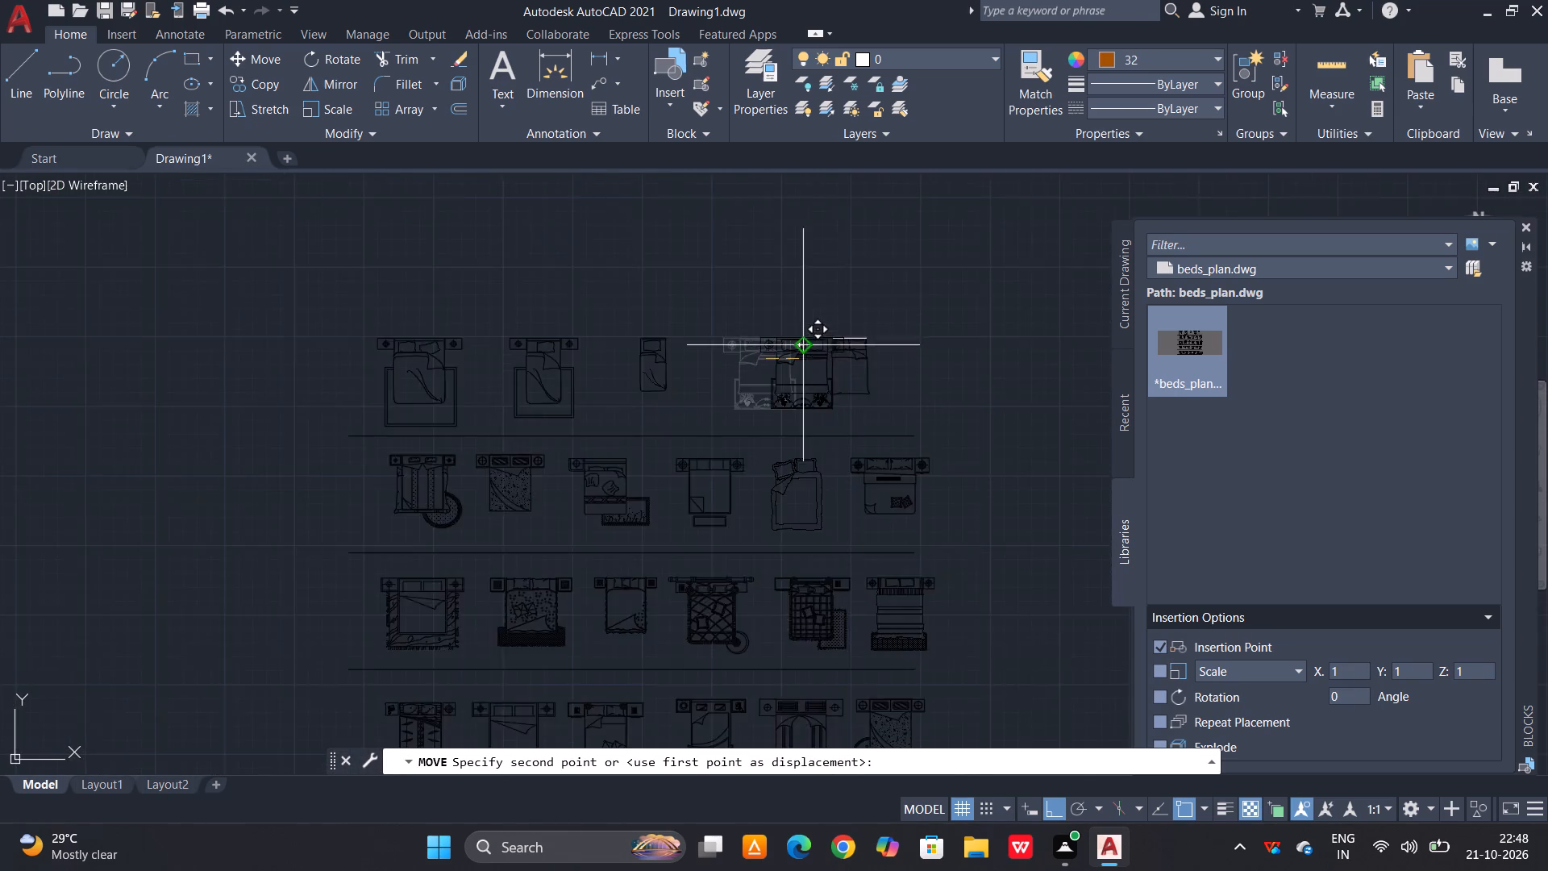
scroll(803, 344, down, 1)
key(F8)
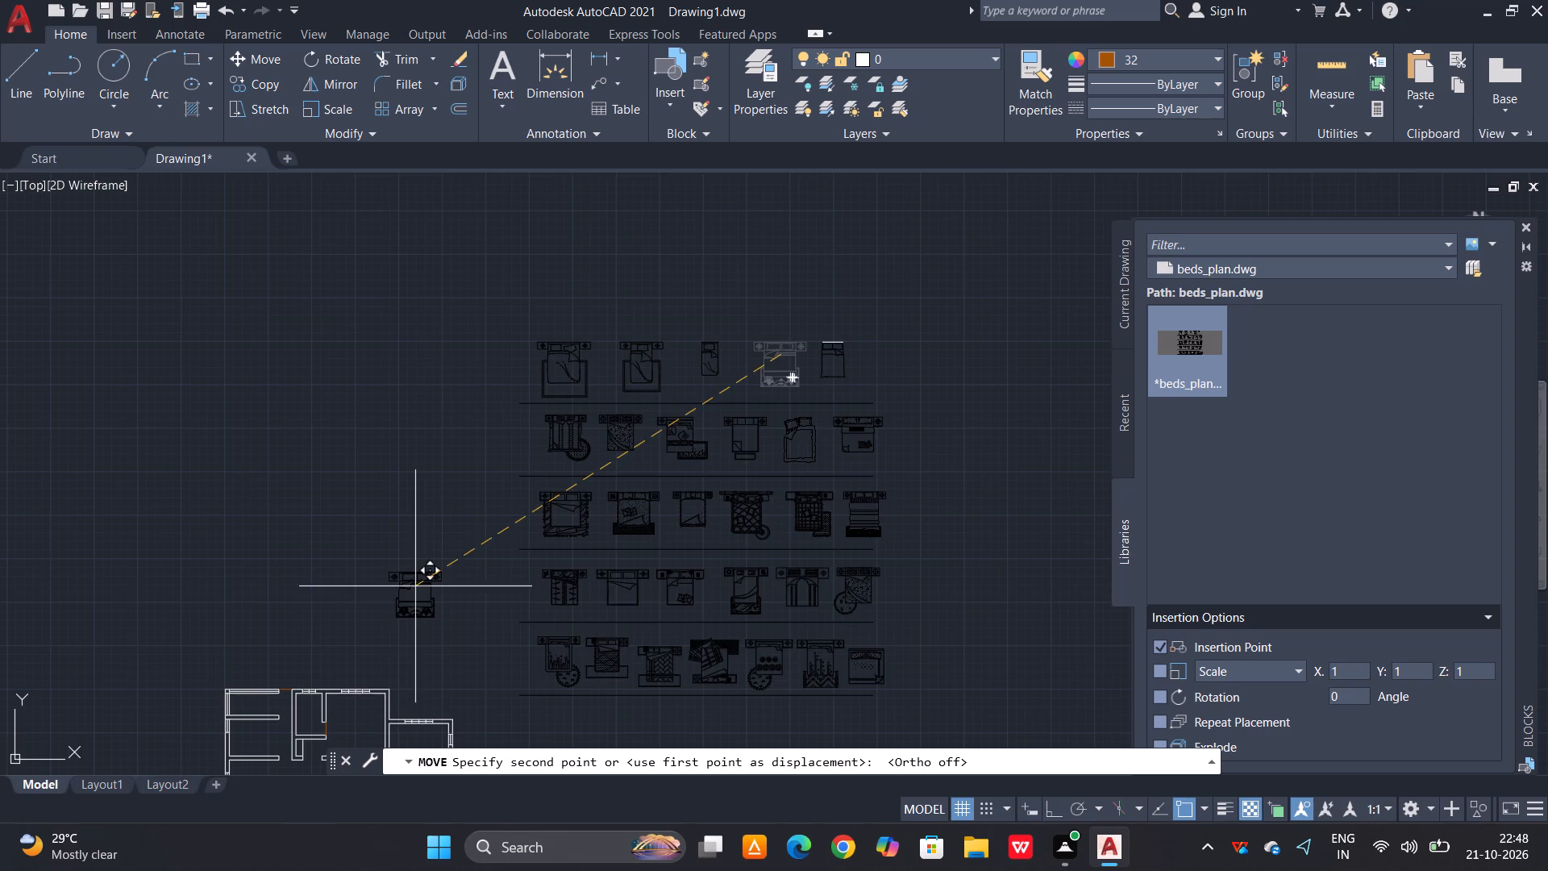
middle_drag(406, 593, 594, 485)
scroll(528, 530, up, 3)
click(538, 488)
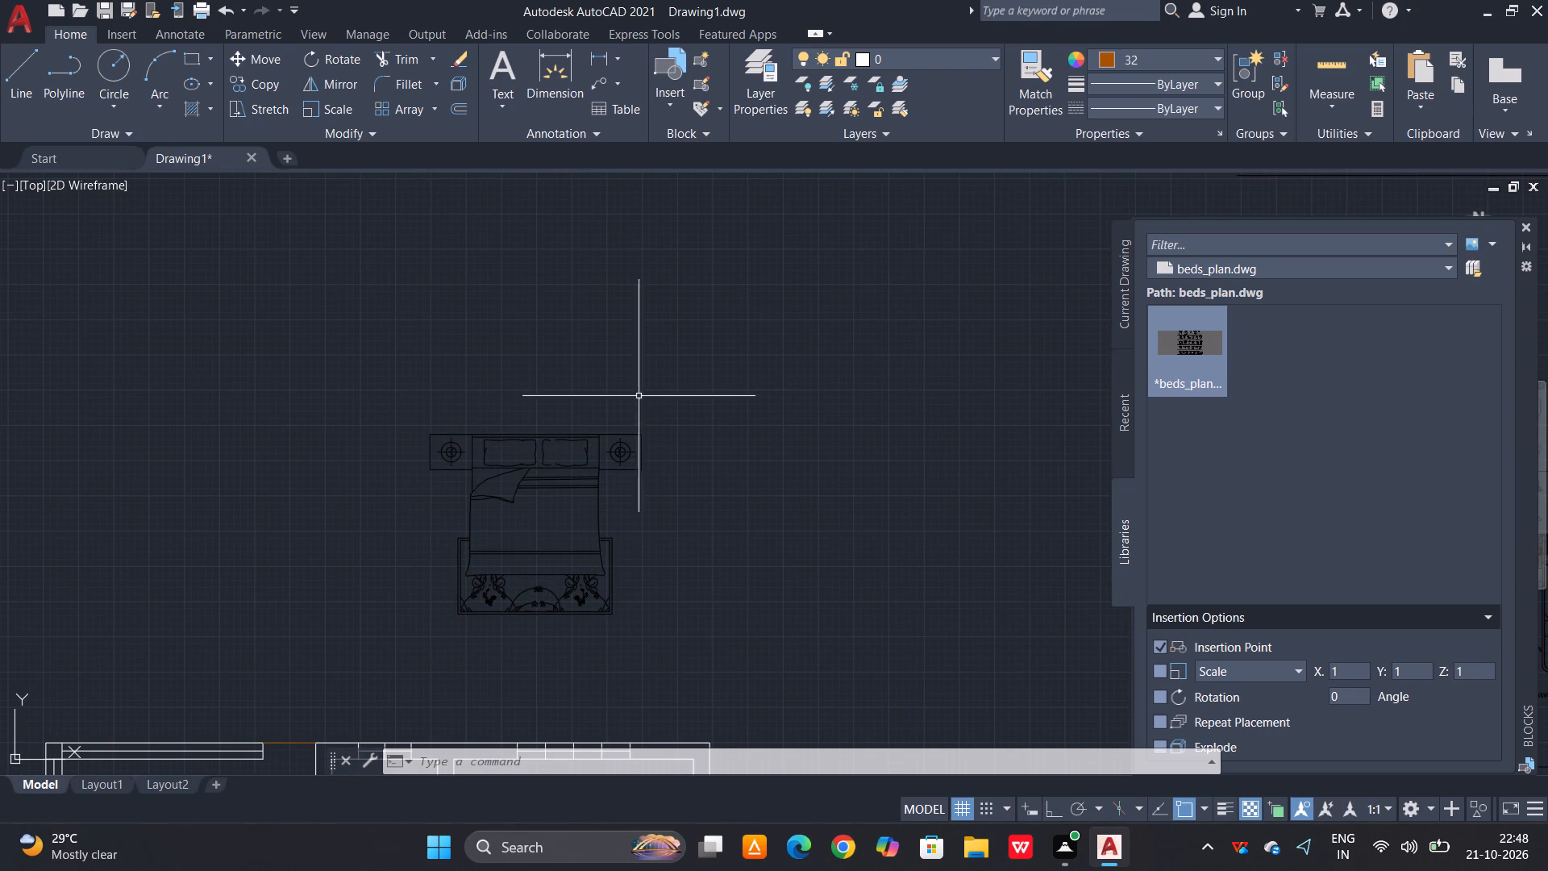
Recolour all of the separated bed's geometry, trying index colours 32 and 85 and settling on 42.
click(672, 382)
click(400, 626)
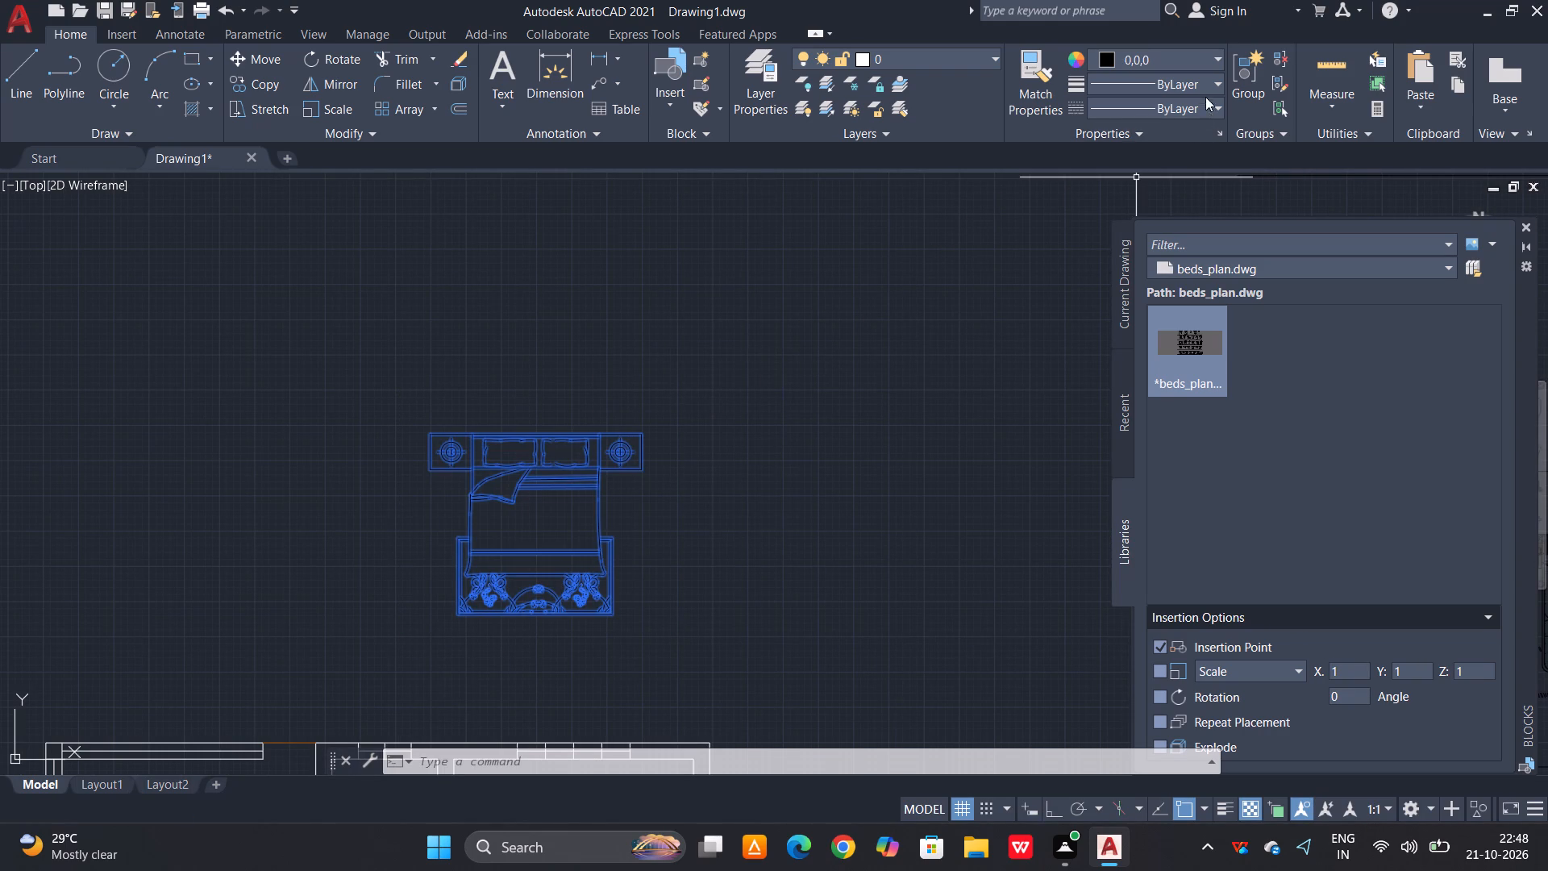
click(1221, 63)
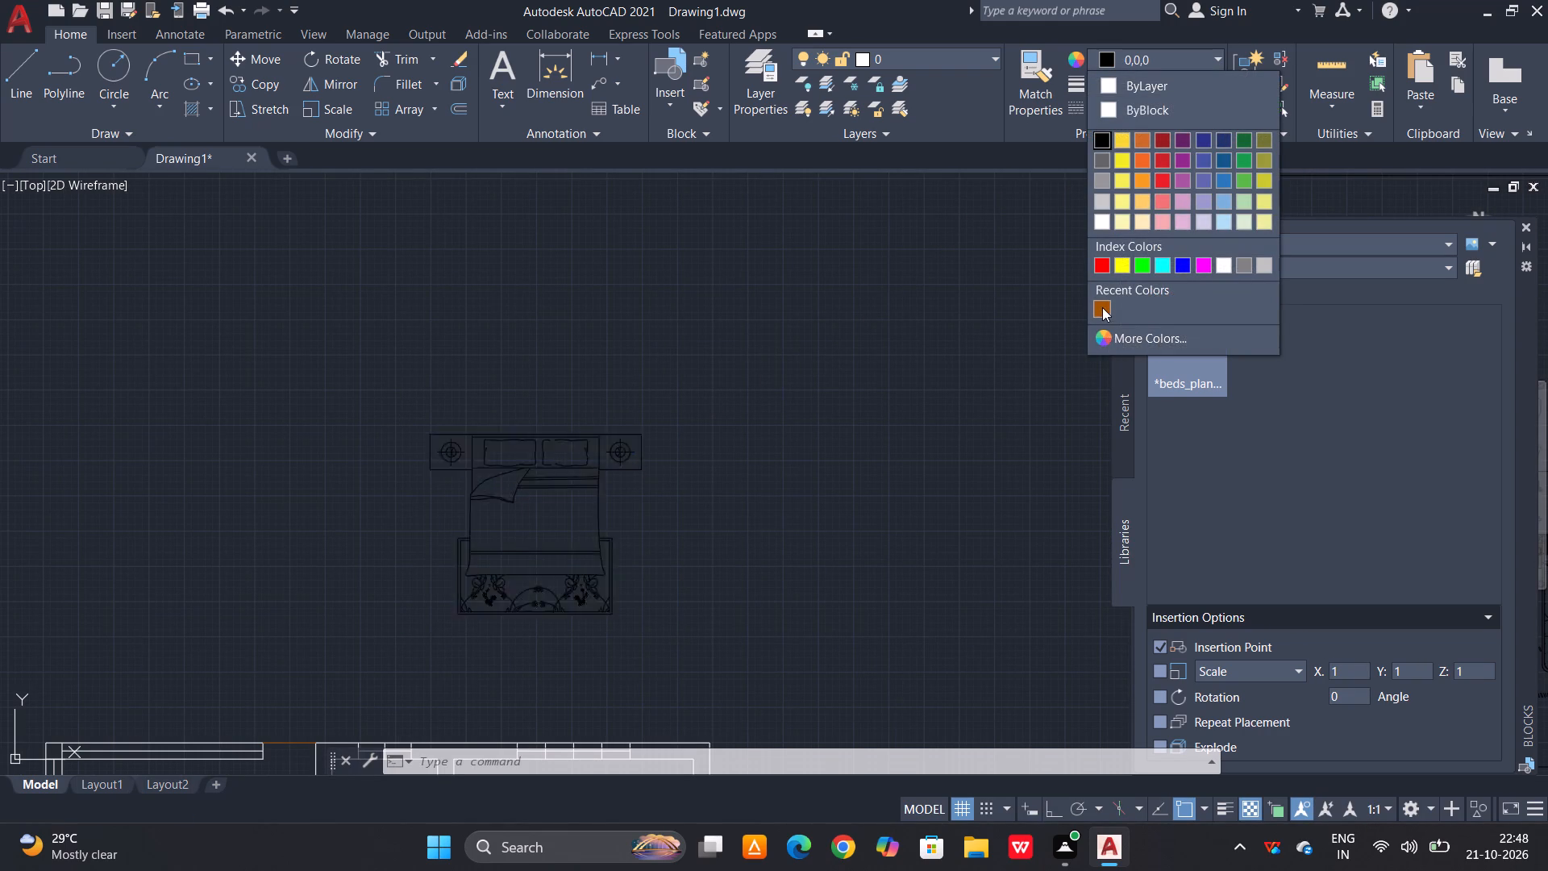
click(1102, 307)
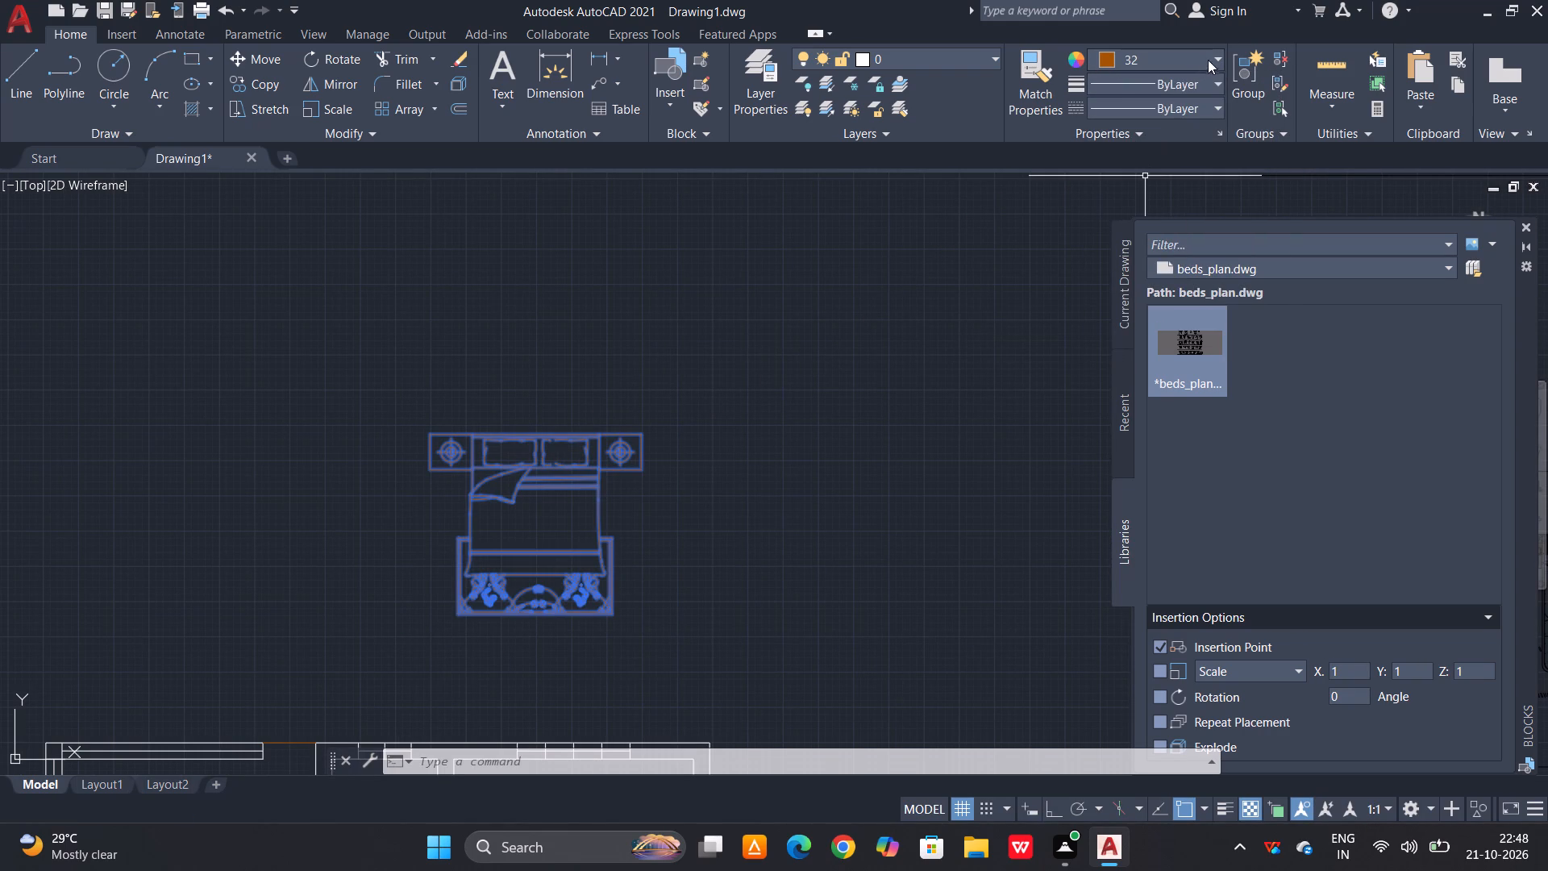
click(1213, 57)
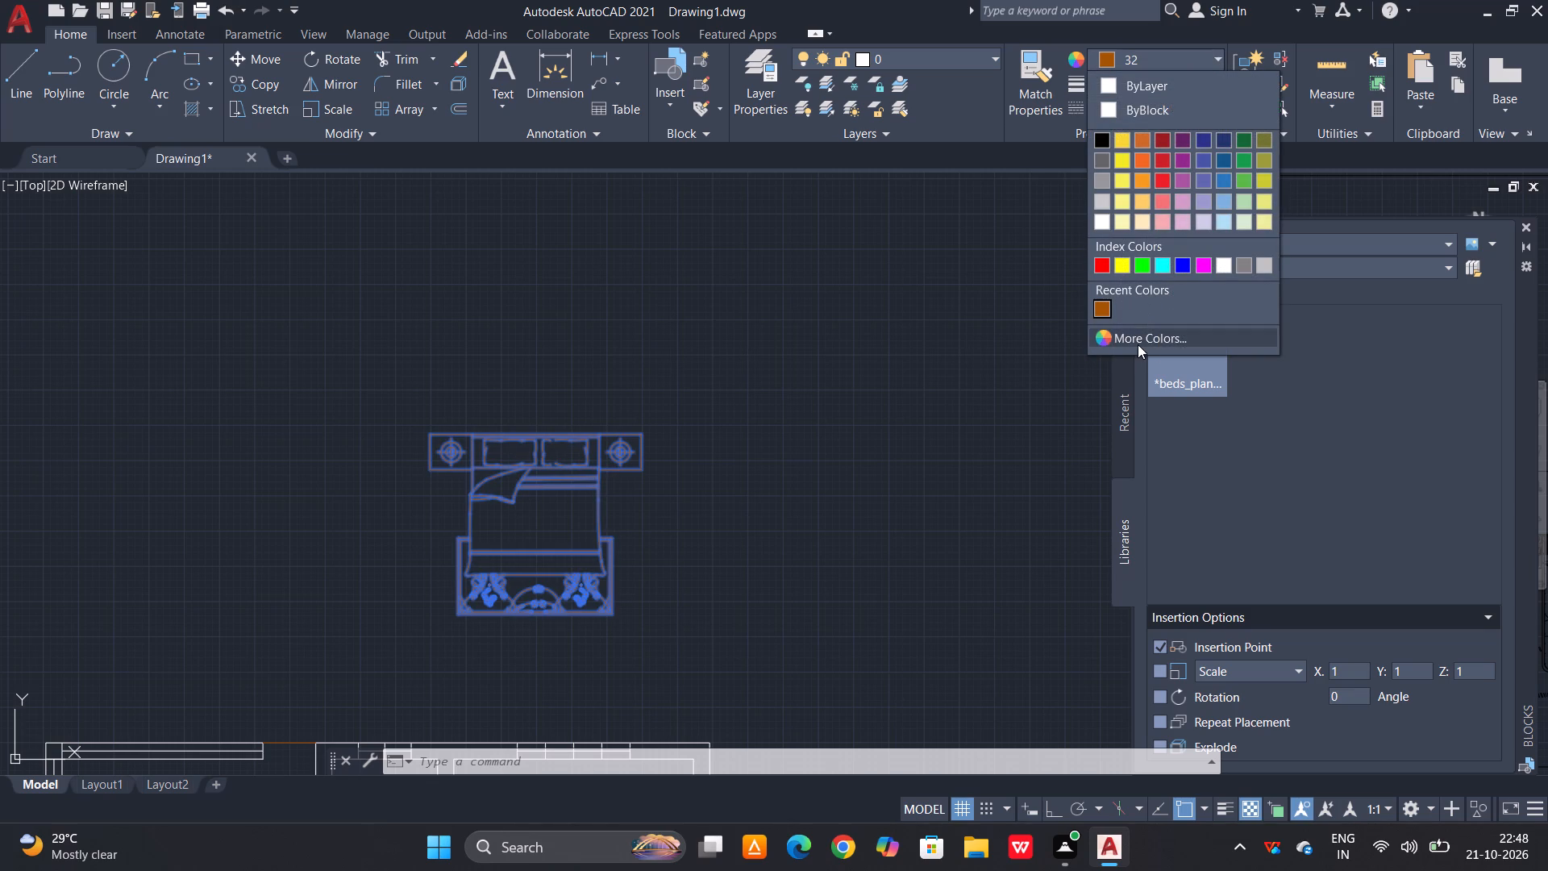
click(1138, 344)
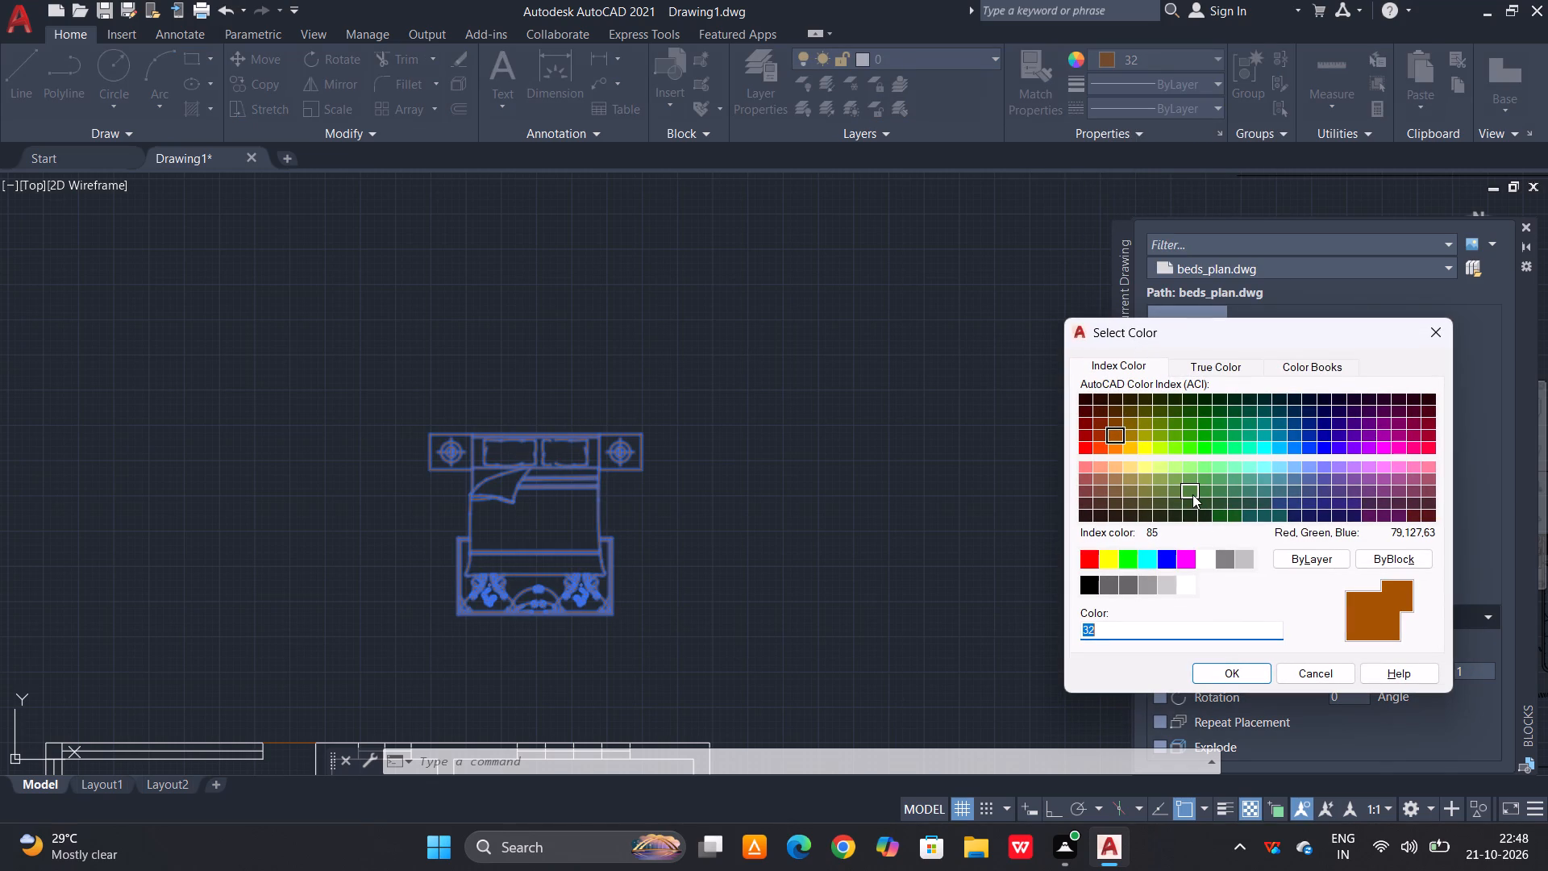
click(1192, 494)
click(1224, 679)
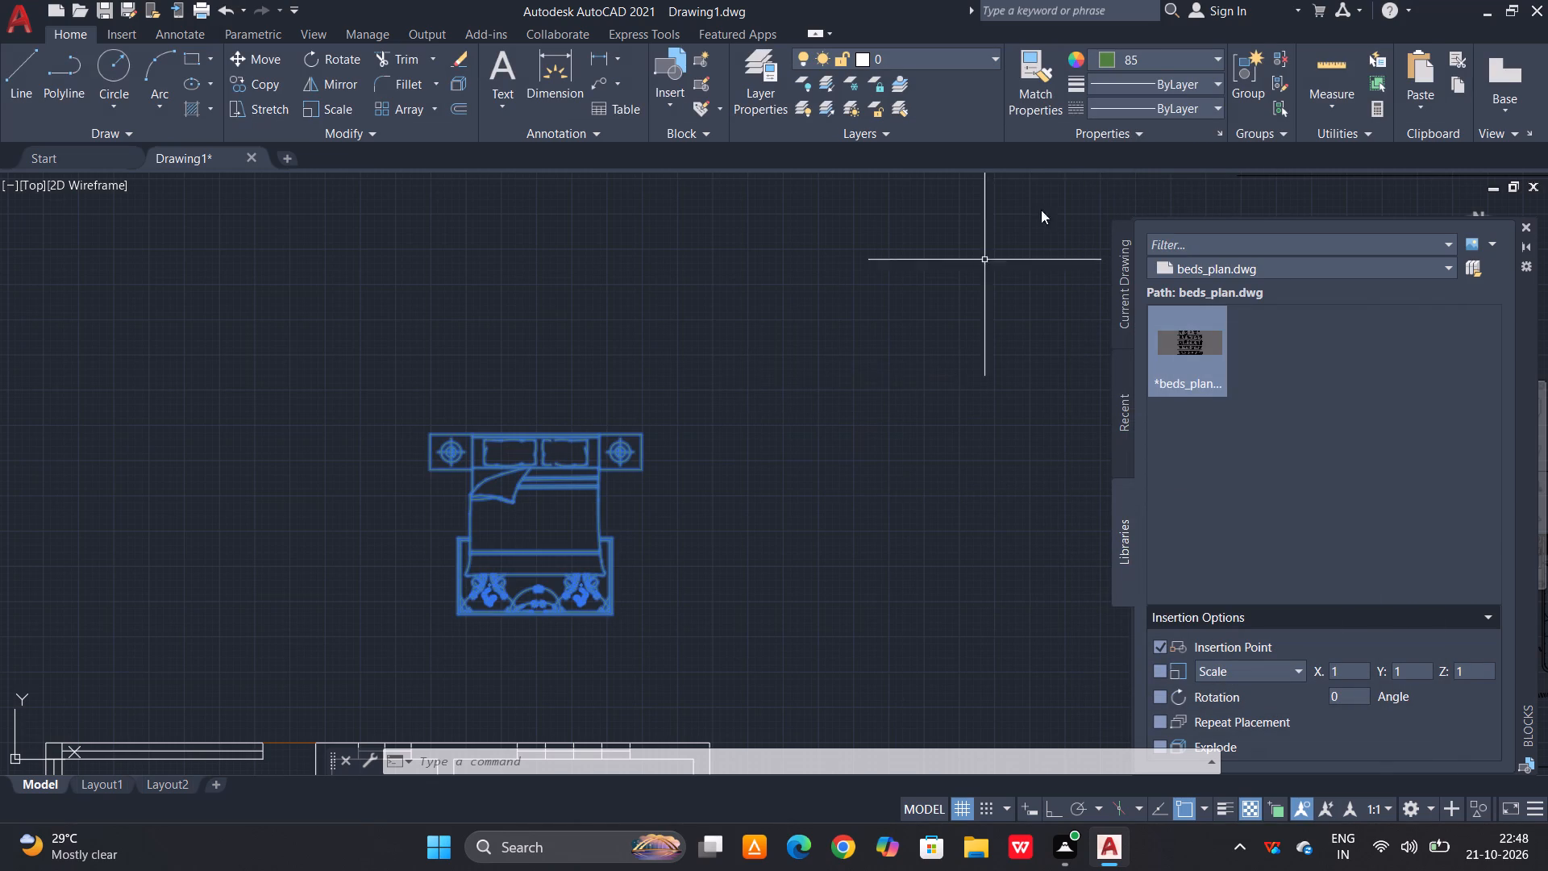
click(1217, 58)
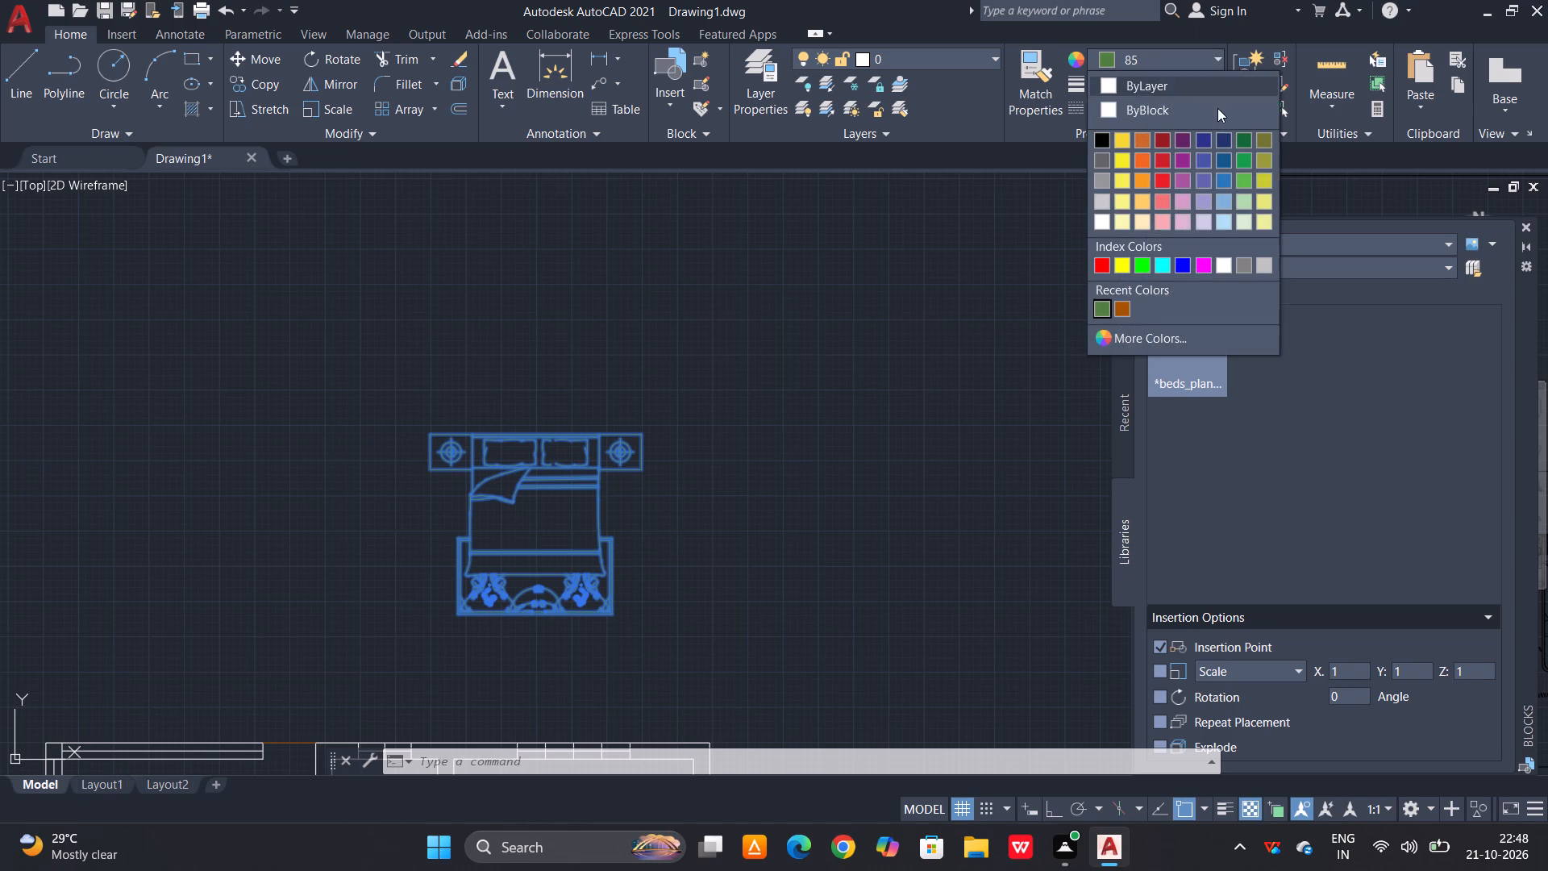
click(1124, 341)
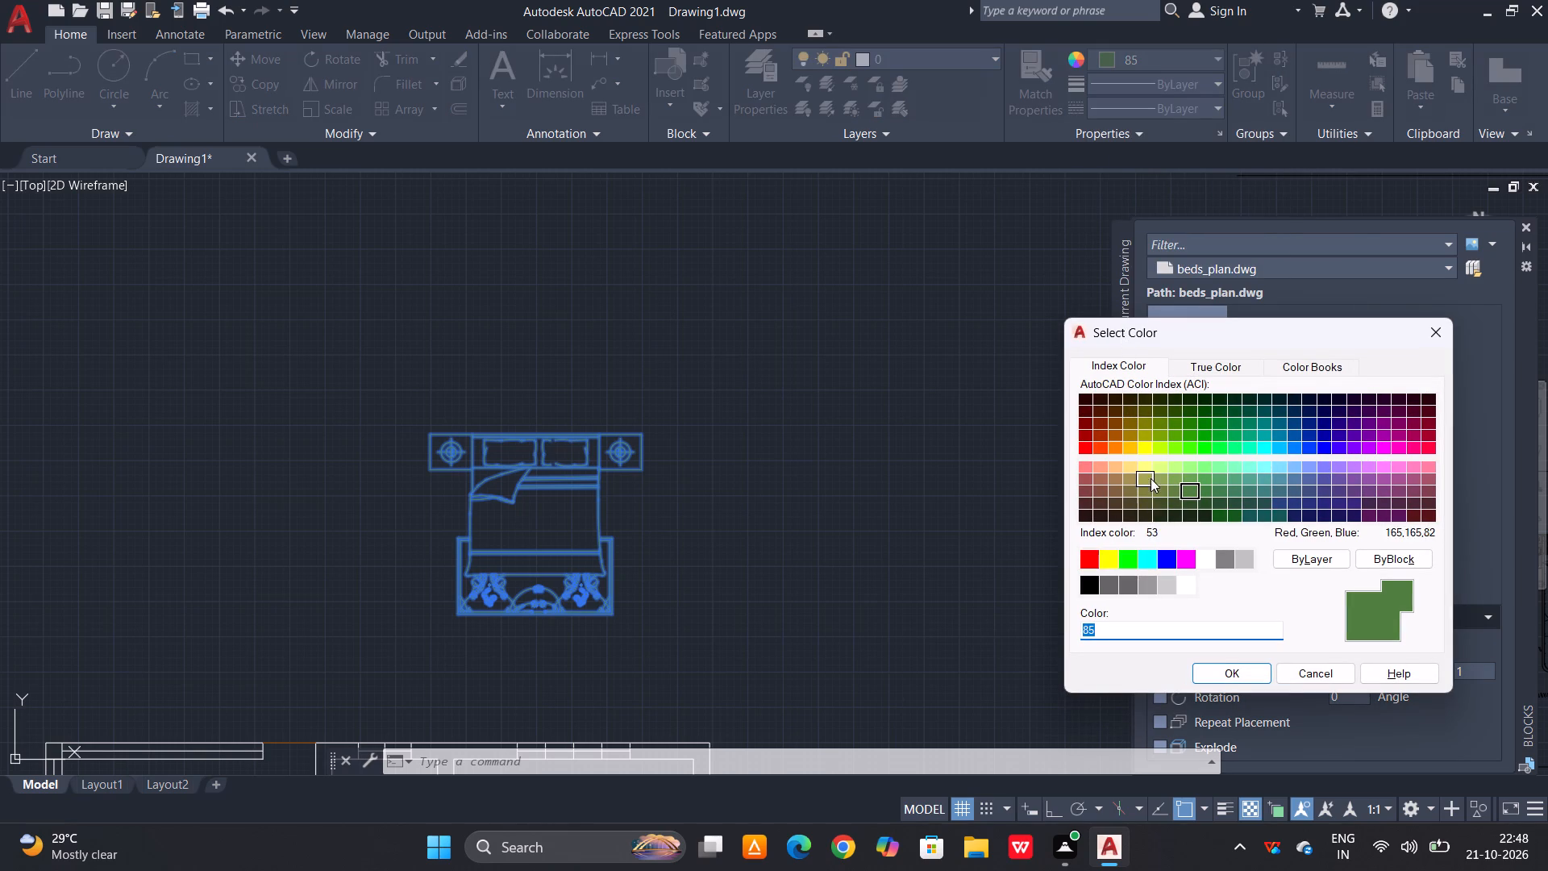
click(1131, 441)
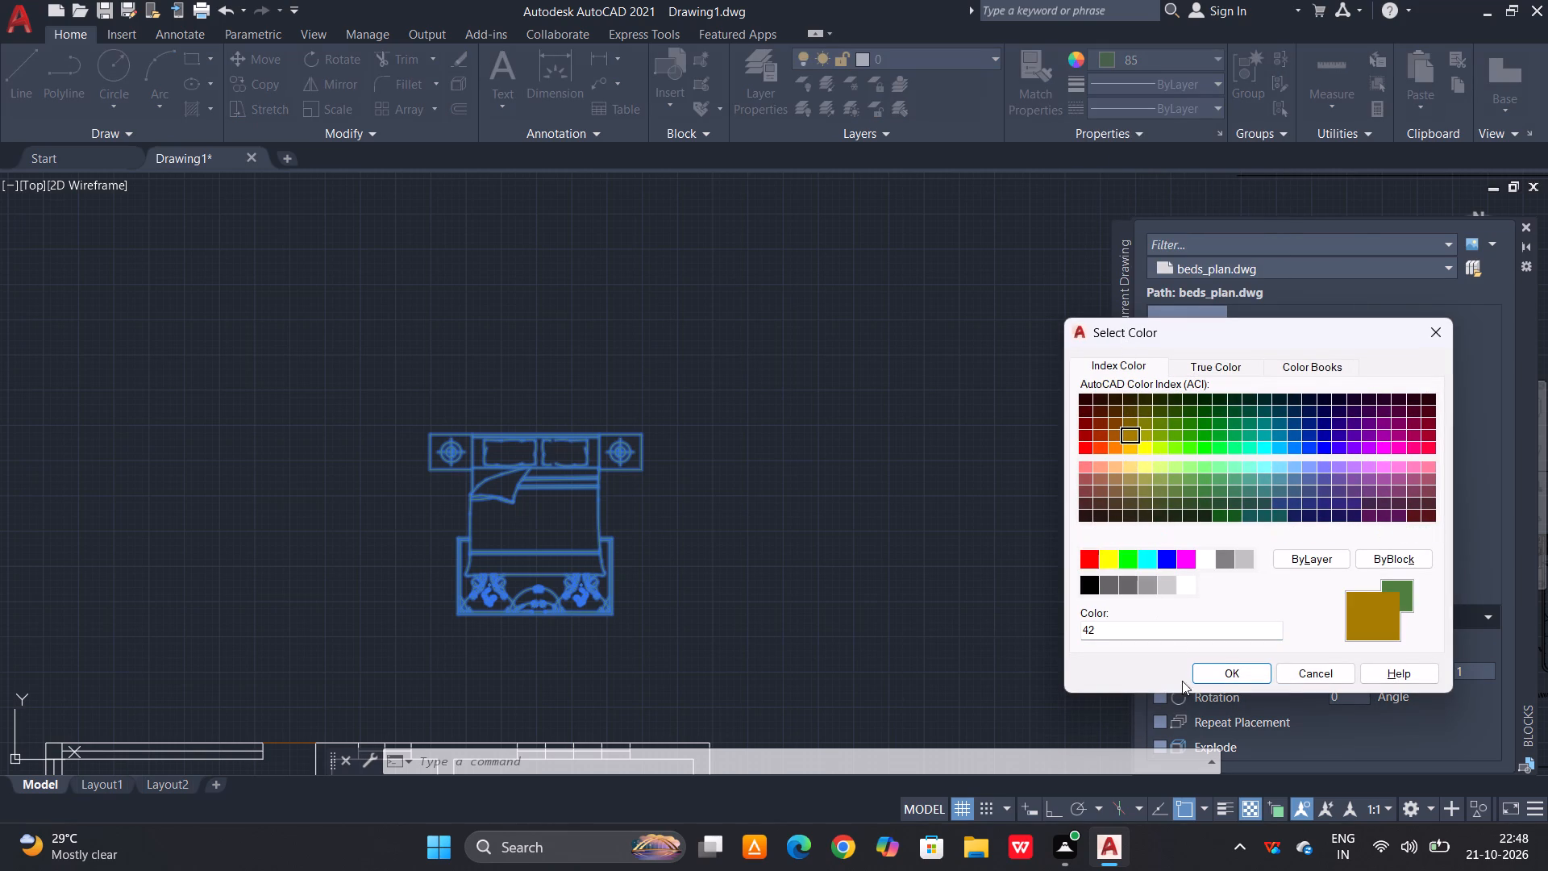
click(1216, 673)
middle_drag(725, 556, 867, 493)
key(Escape)
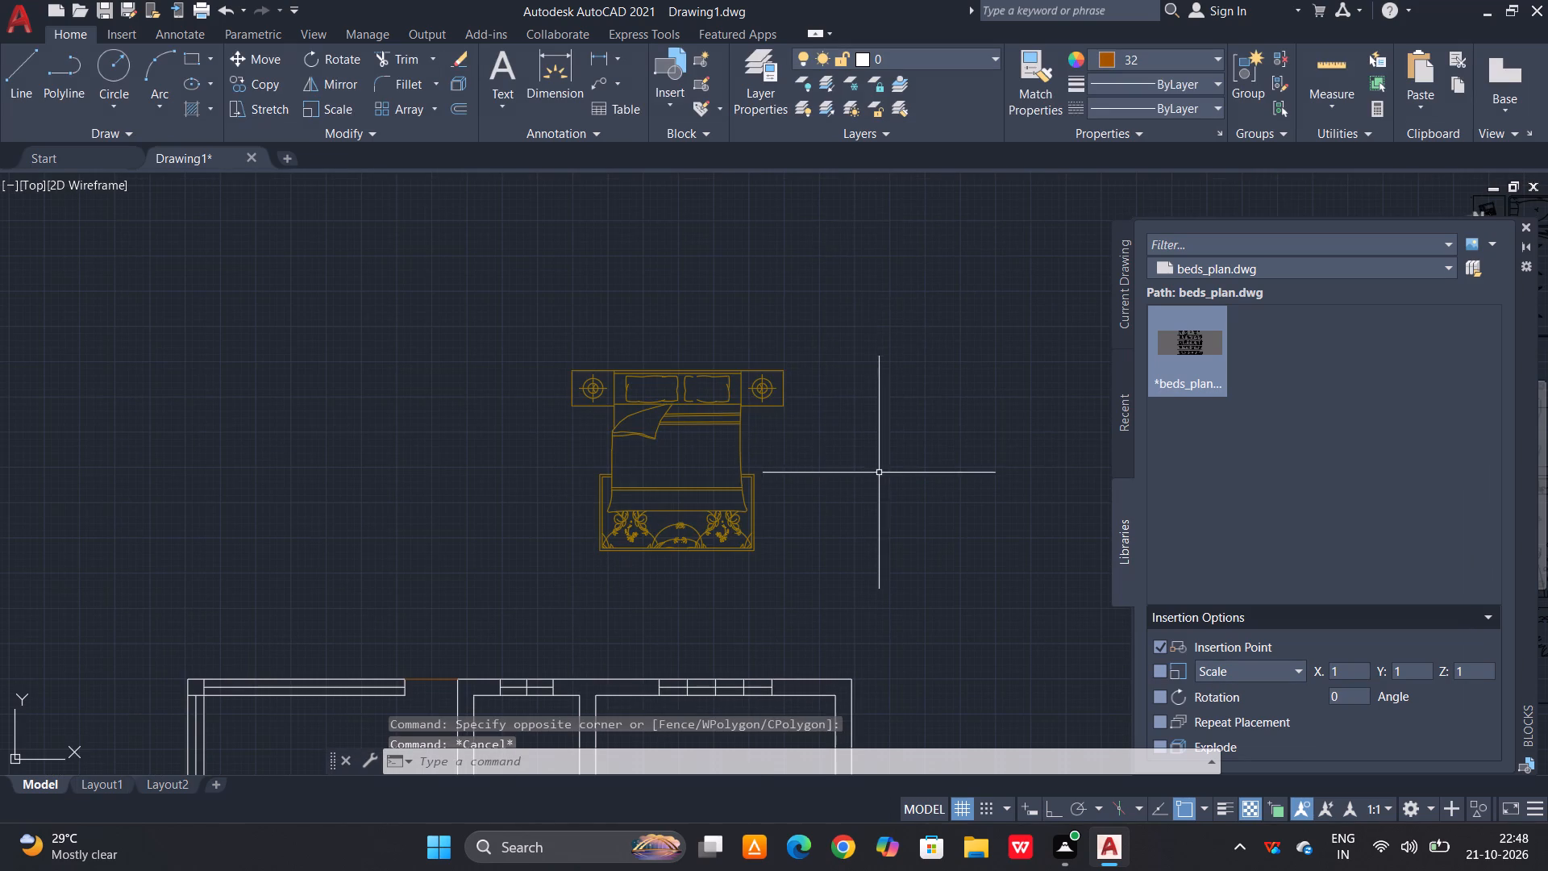
Define the recoloured bed geometry as a block named bed.
drag(922, 226, 909, 257)
click(512, 580)
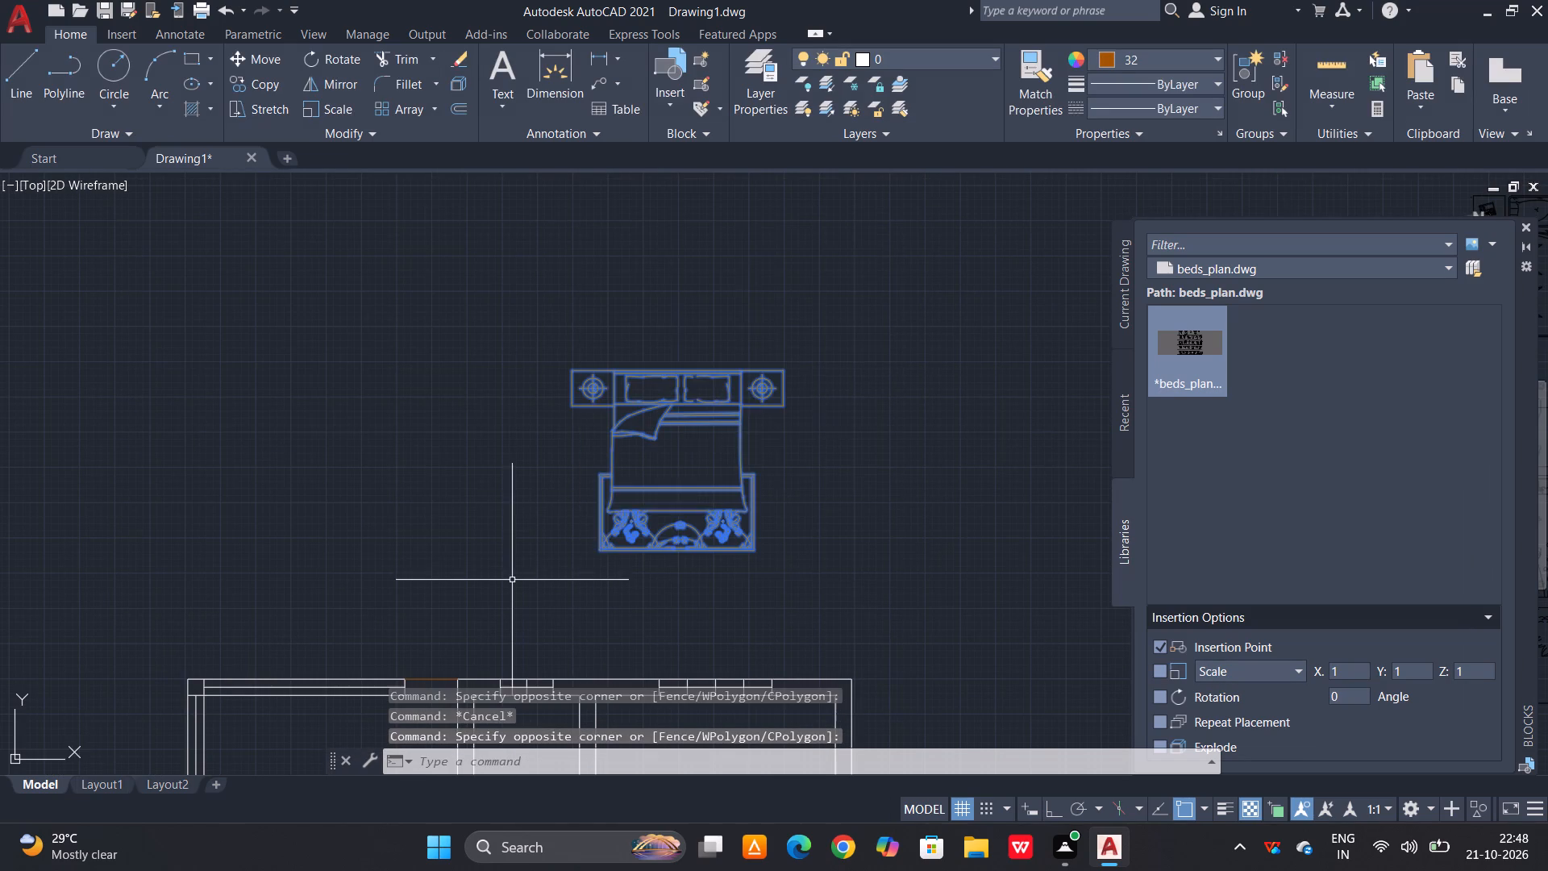
middle_drag(753, 462, 780, 414)
text(b)
key(space)
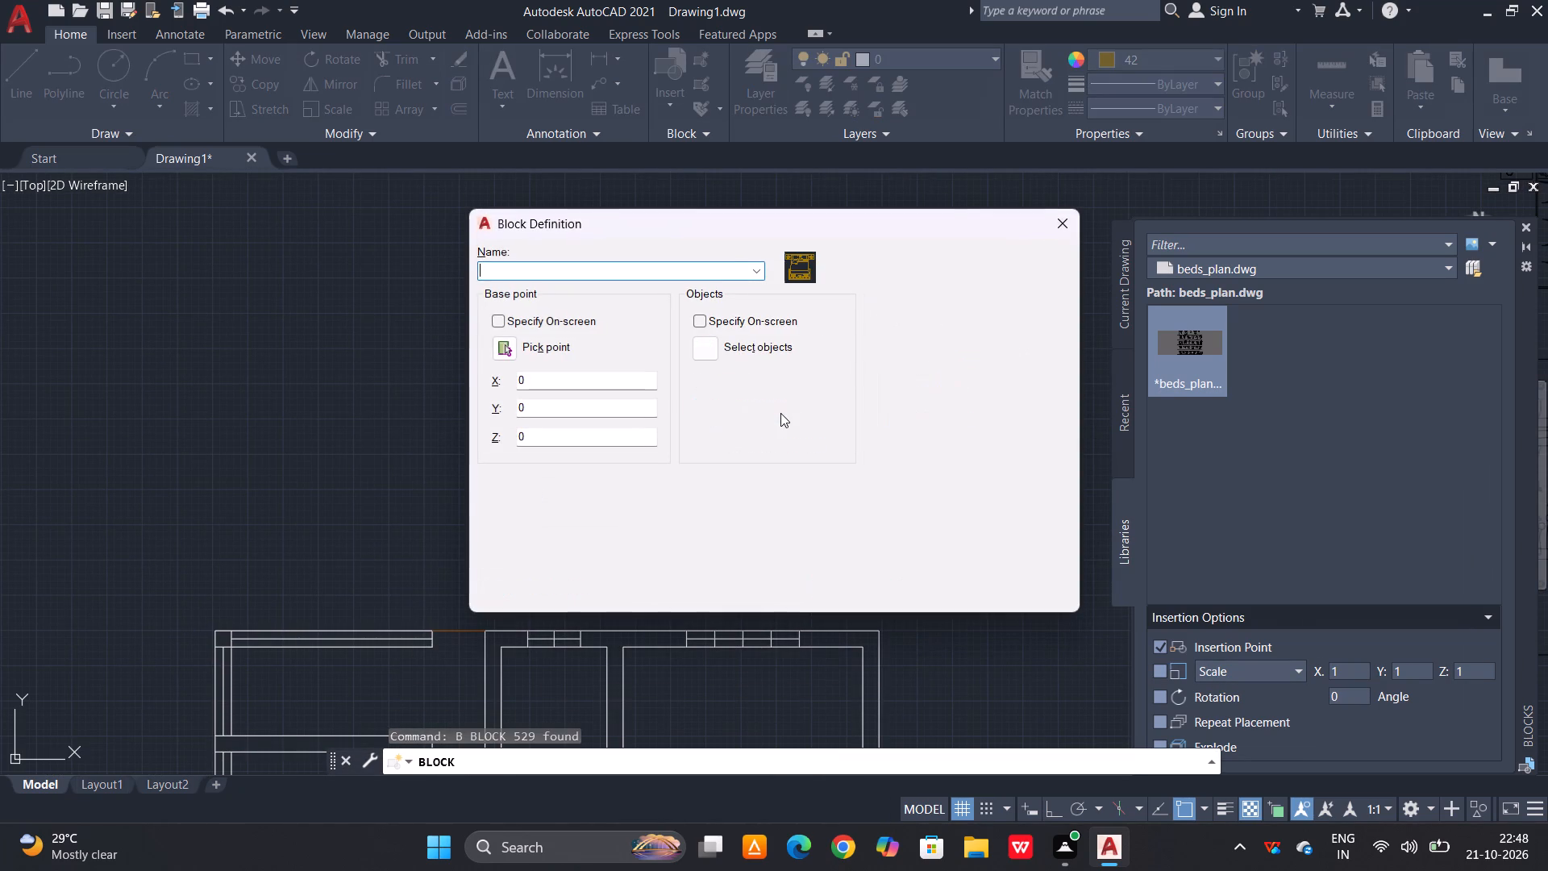
text(bed)
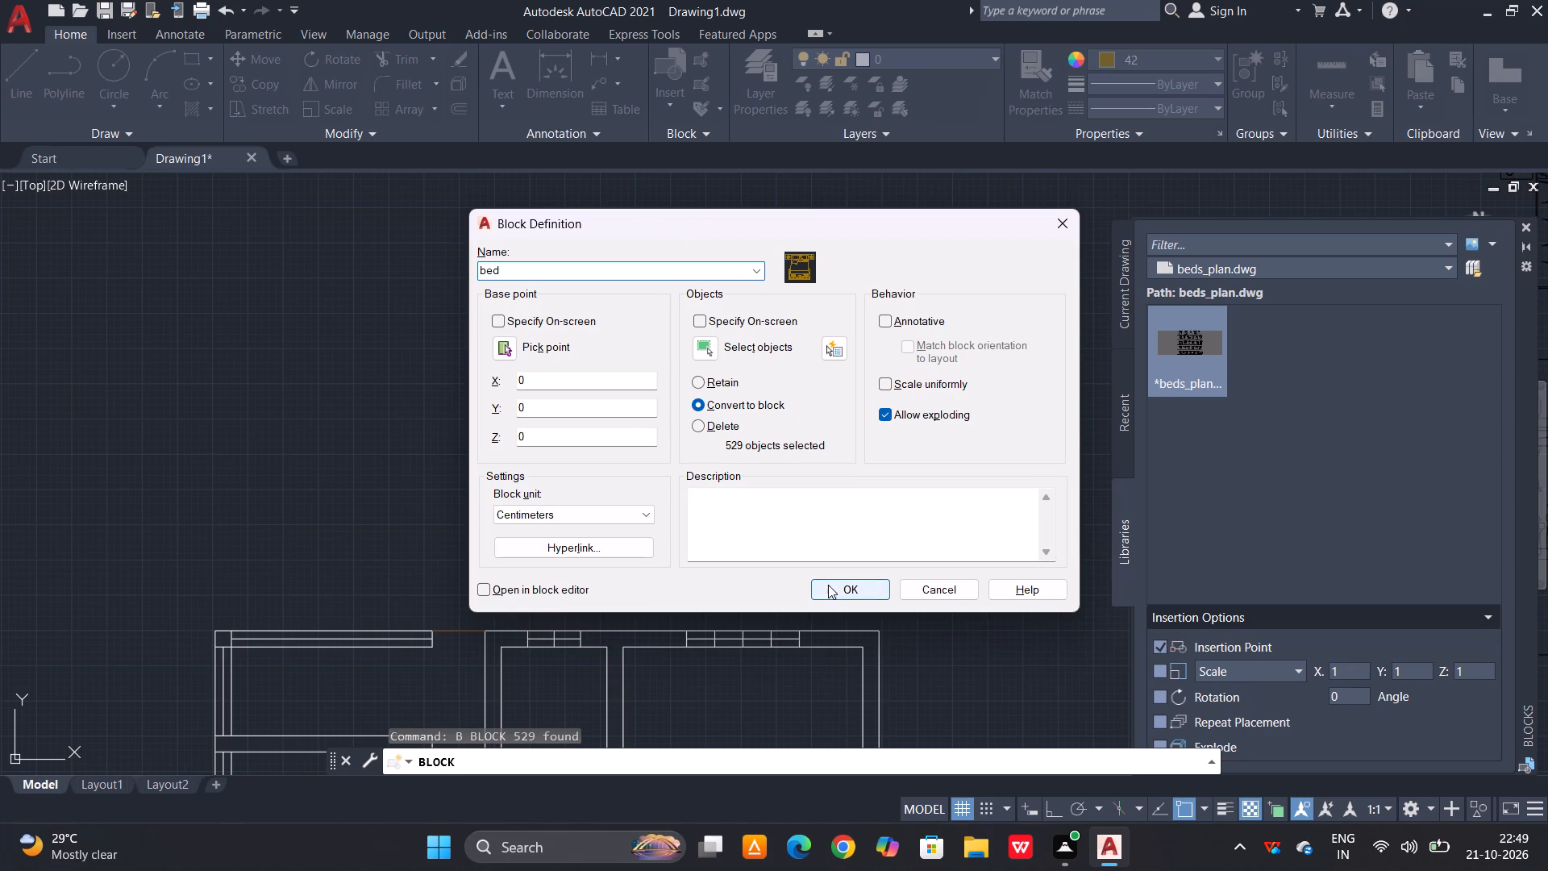
click(828, 585)
Rotate the bed block a quarter turn clockwise about the middle of its headboard edge, with Ortho on.
scroll(843, 494, down, 1)
drag(897, 348, 894, 348)
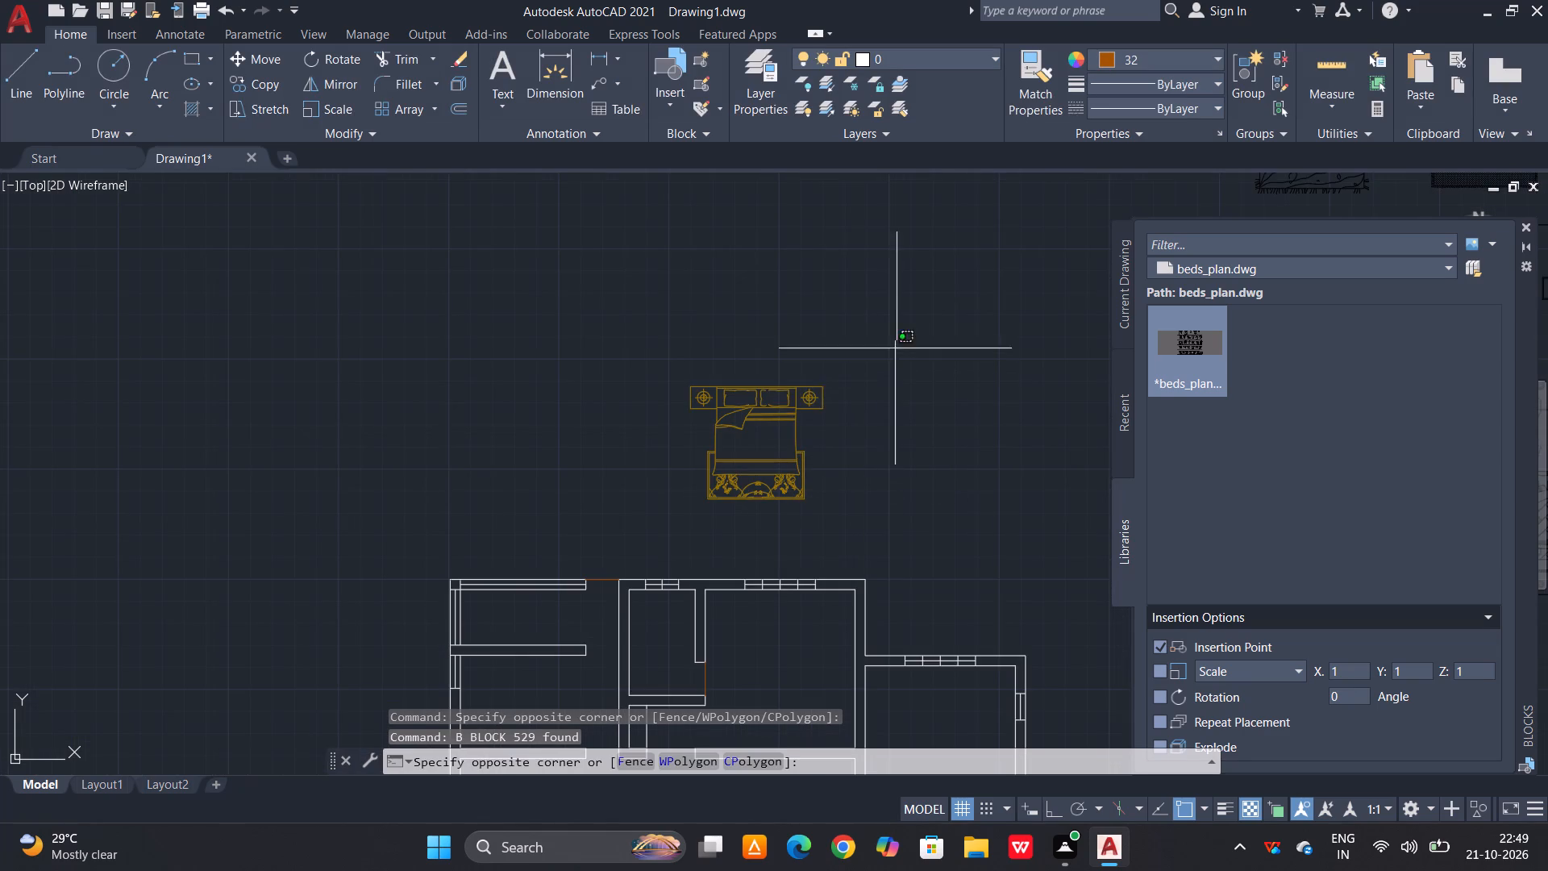
drag(894, 348, 880, 356)
click(654, 512)
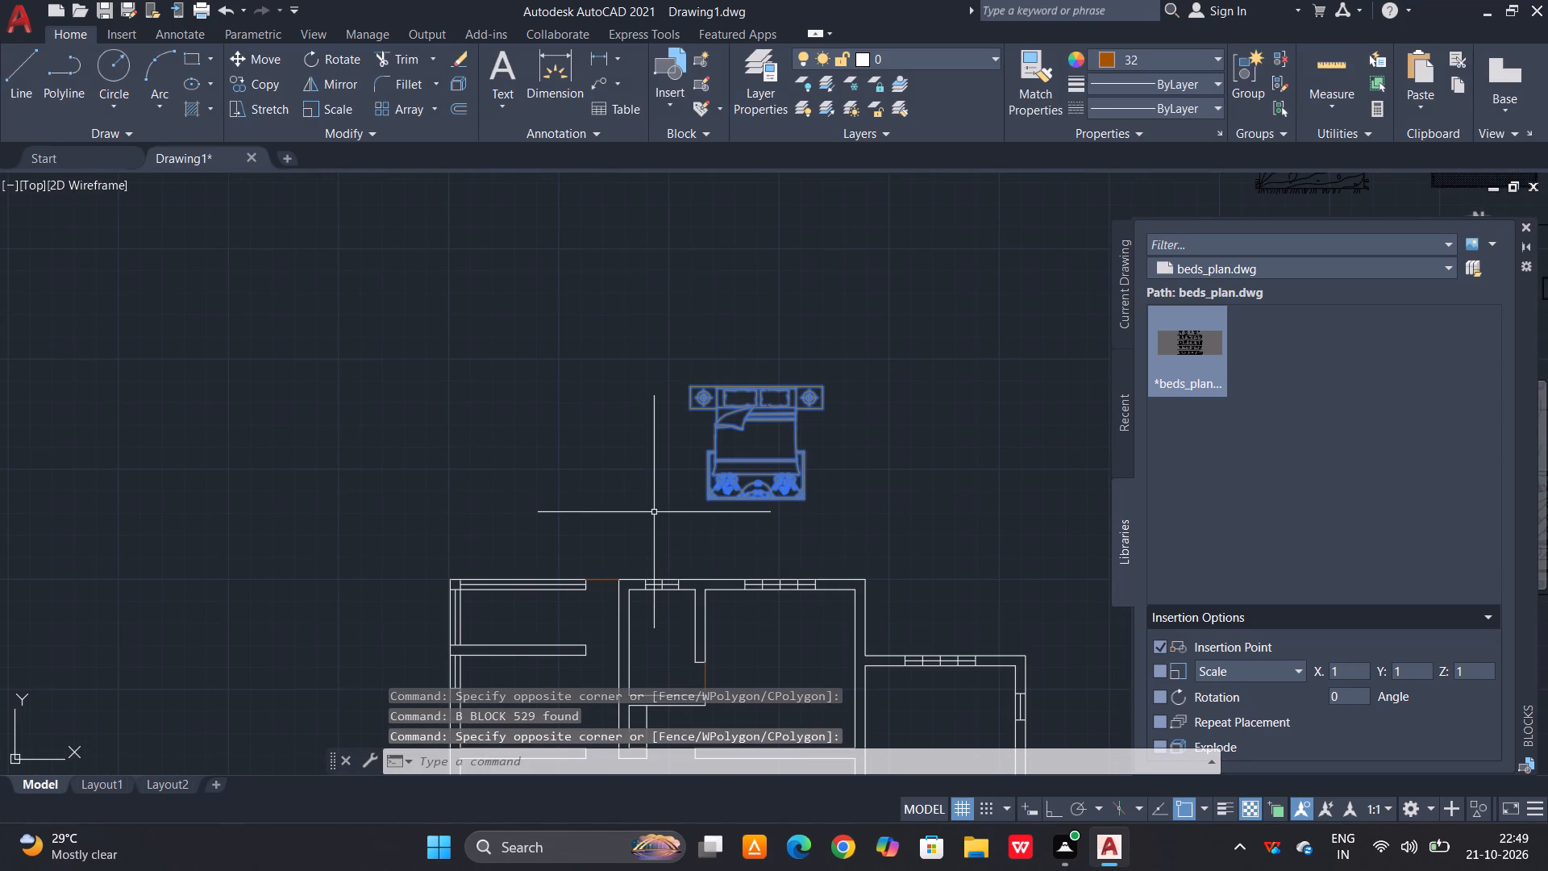
text(ro)
key(space)
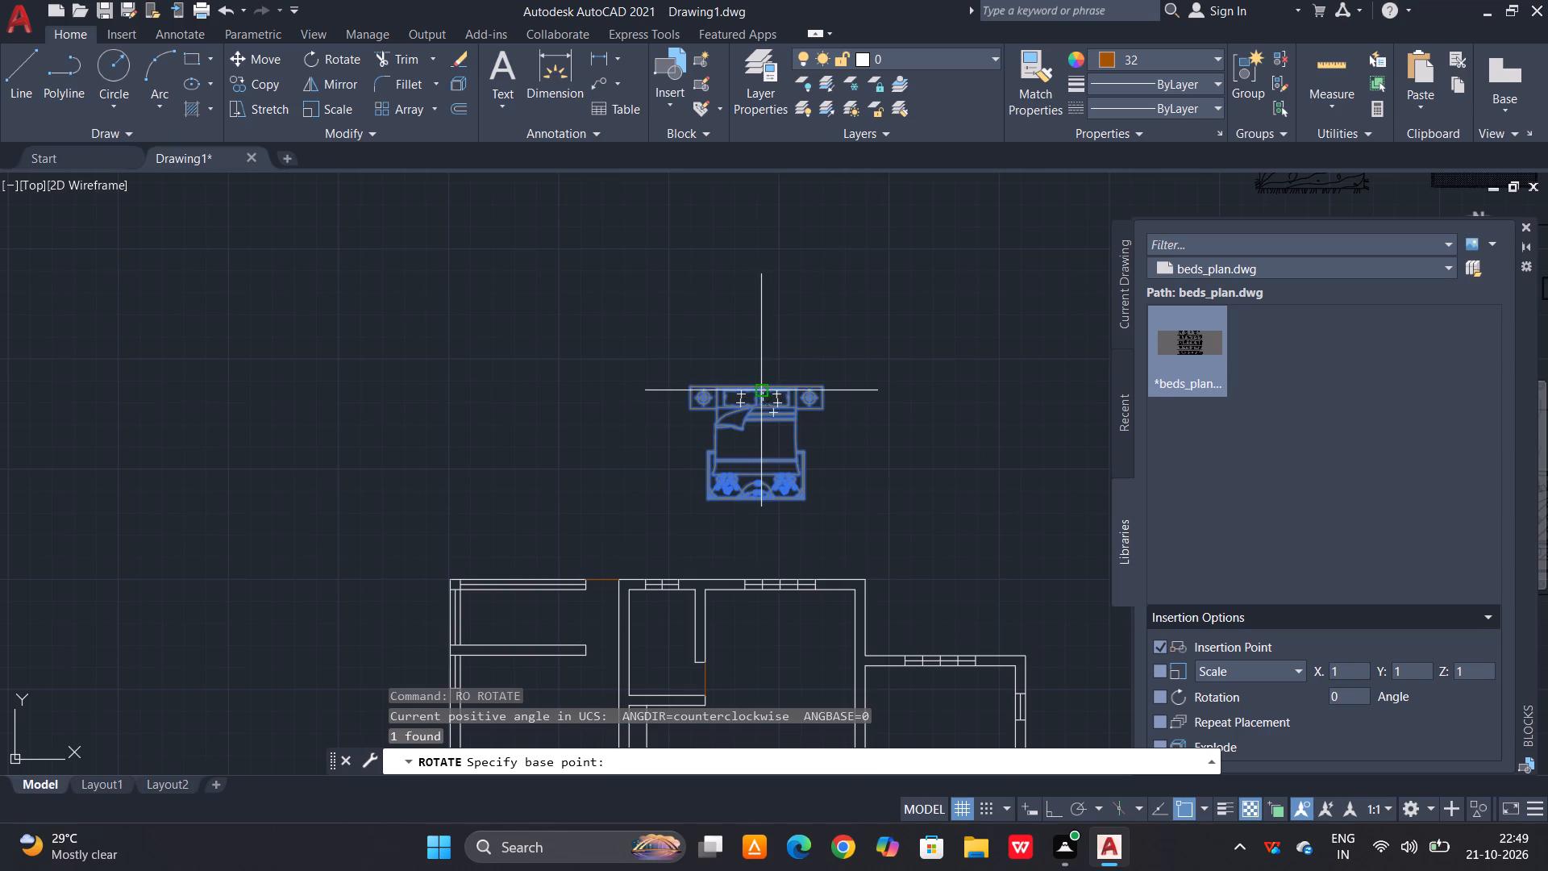
scroll(760, 390, up, 4)
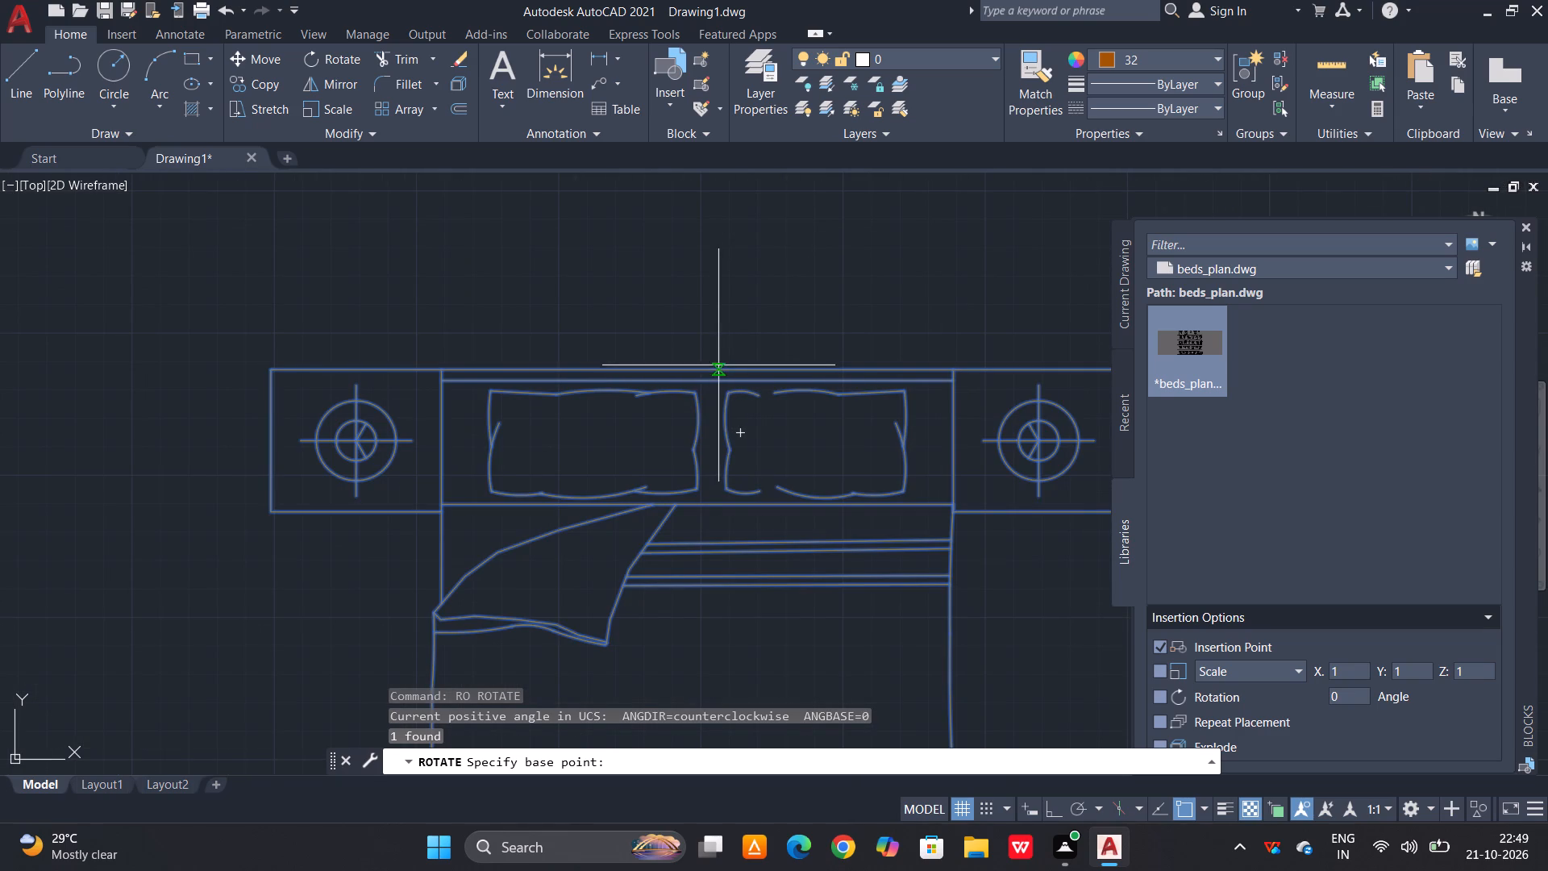
click(733, 369)
scroll(764, 277, down, 4)
key(F8)
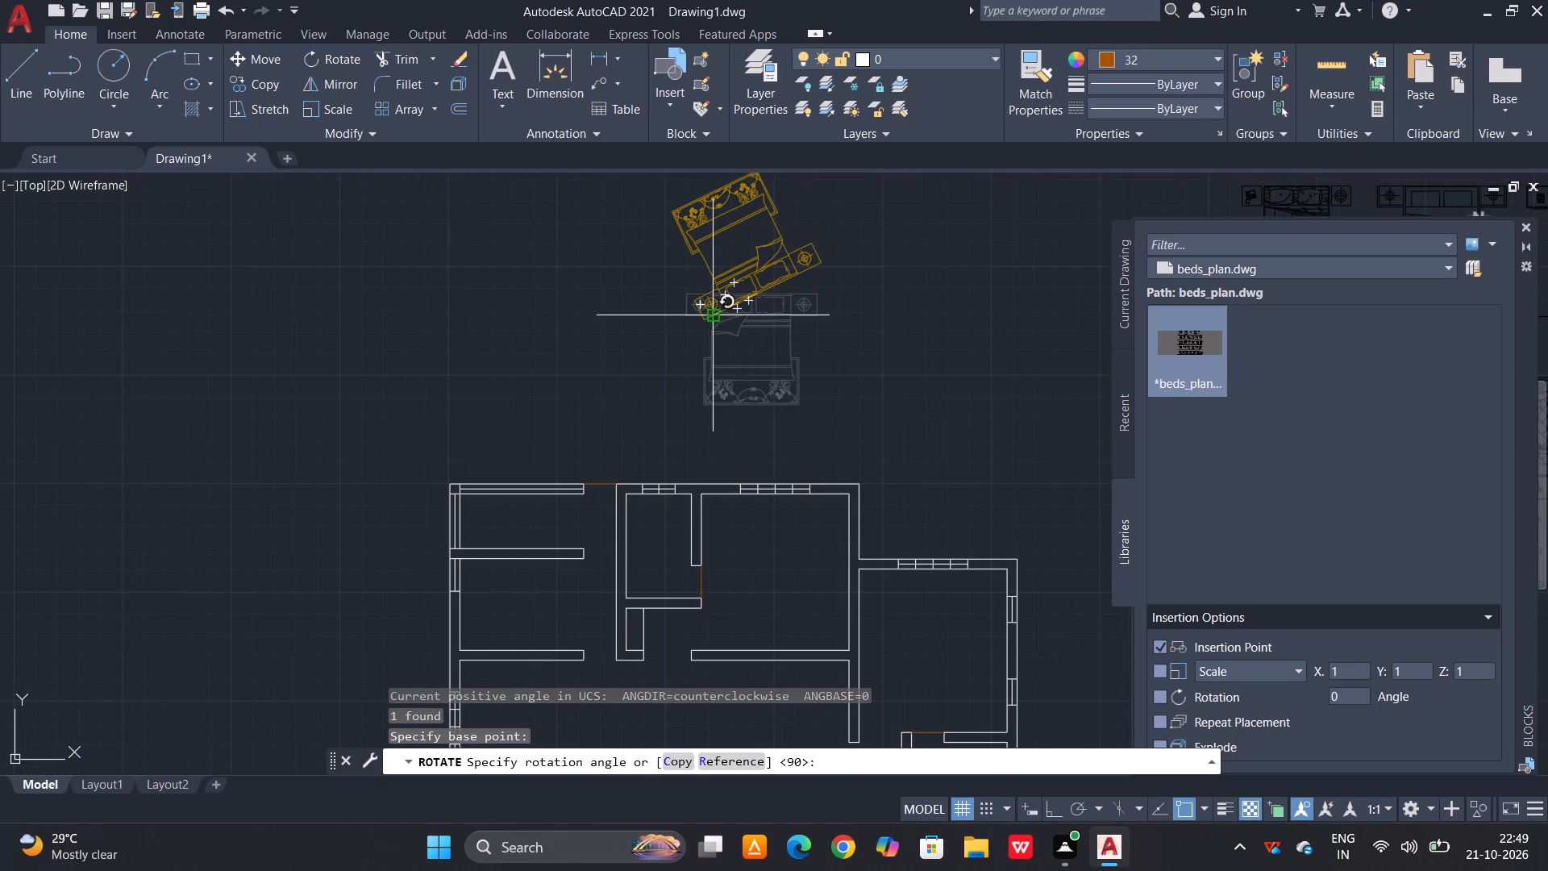
click(818, 365)
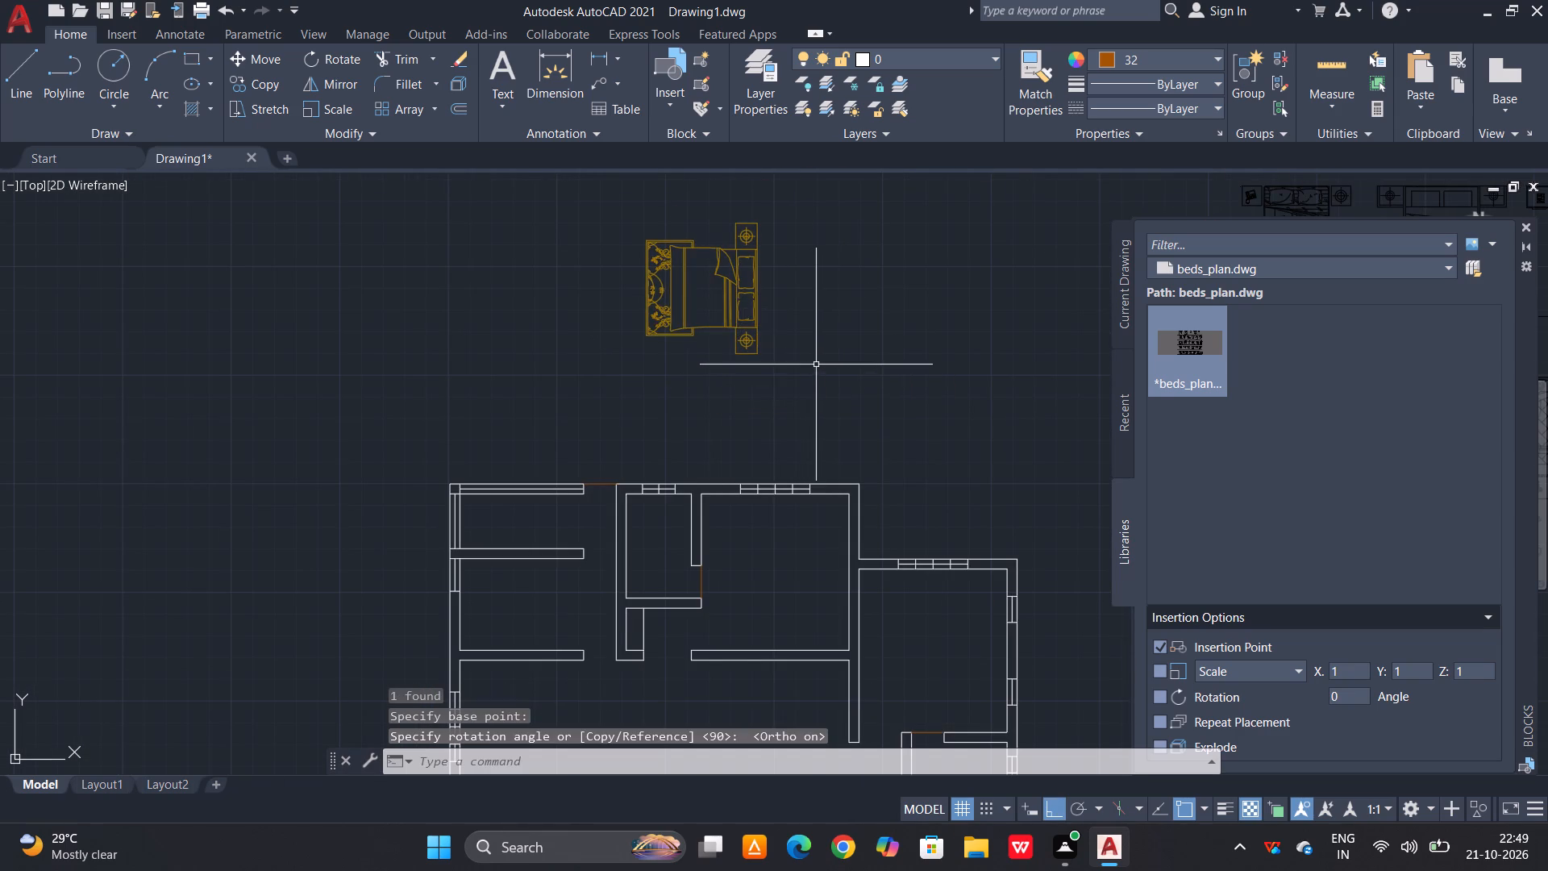
Copy the rotated bed from its headboard edge into the top-middle bedroom, with the headboard against the room's right-hand wall.
scroll(759, 253, up, 2)
drag(788, 247, 782, 255)
click(672, 352)
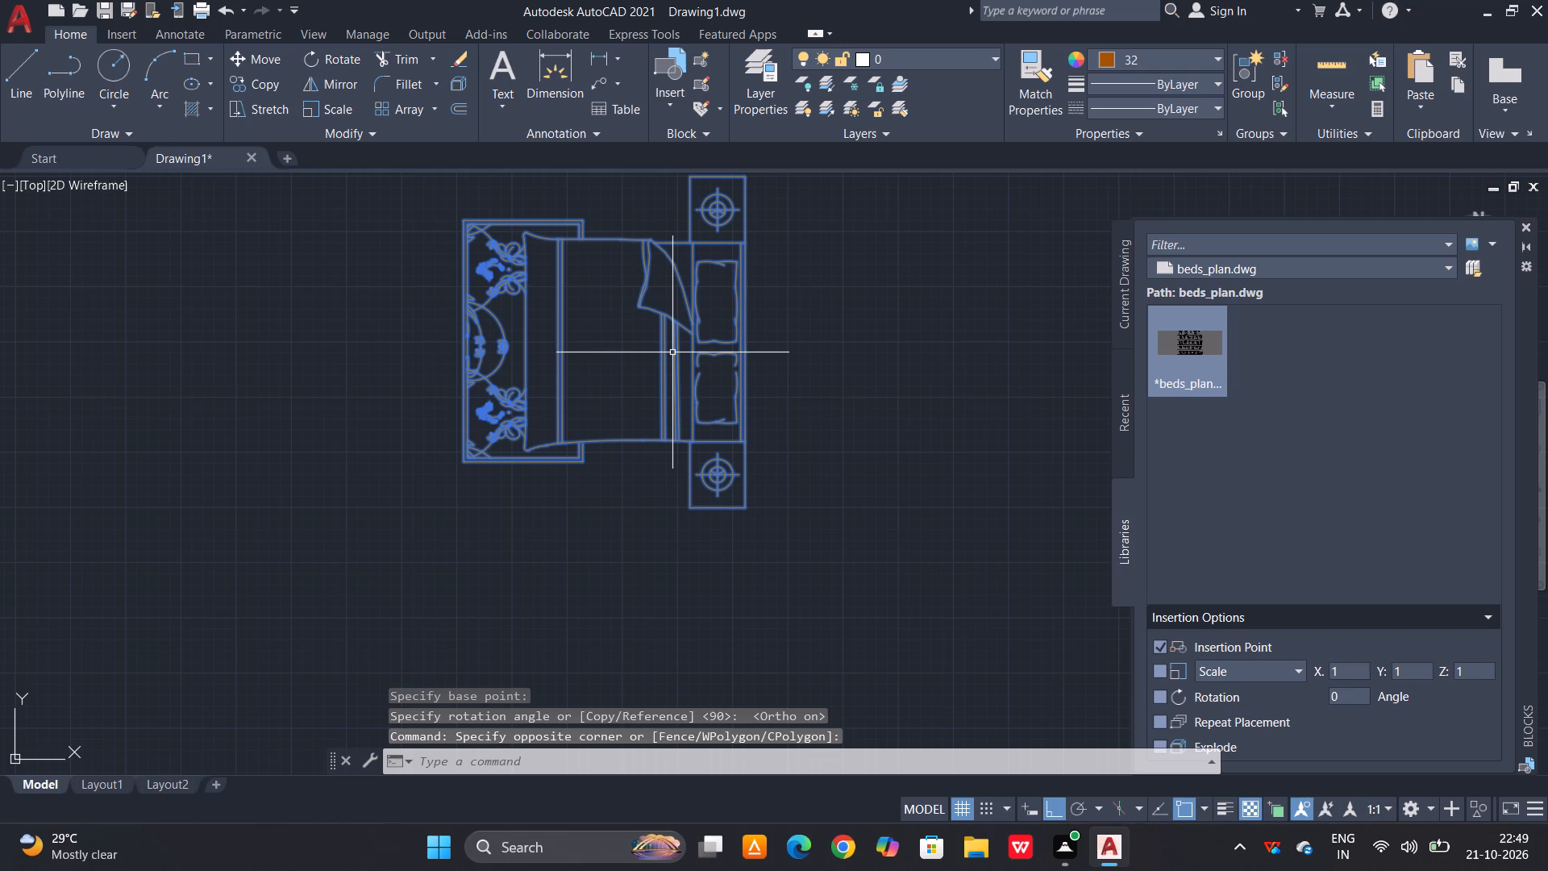
text(co)
key(space)
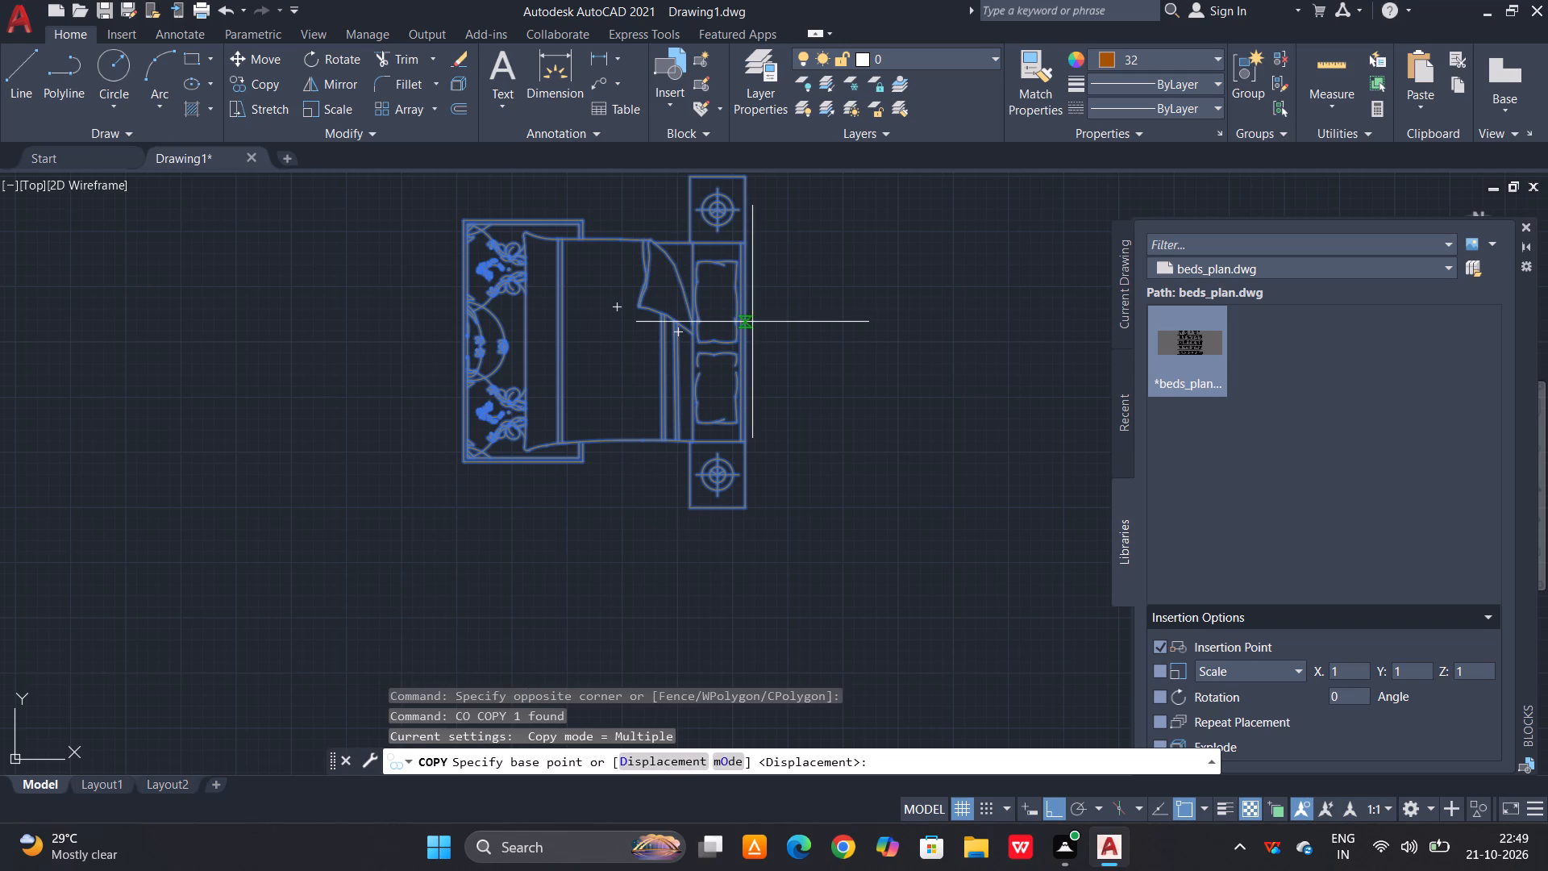
scroll(747, 332, up, 3)
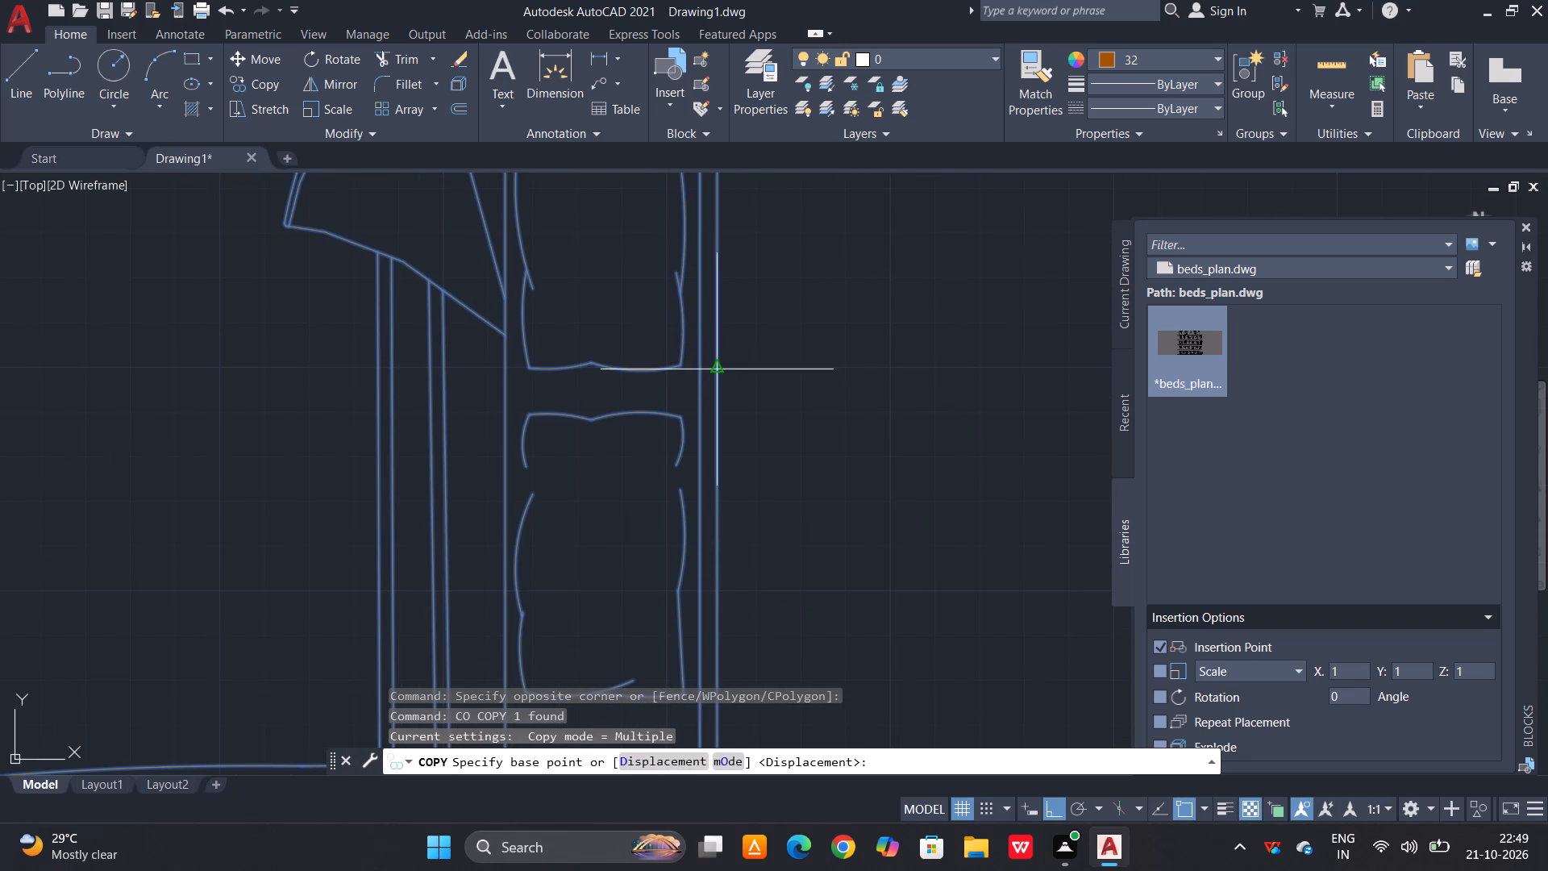
click(718, 366)
scroll(748, 284, down, 7)
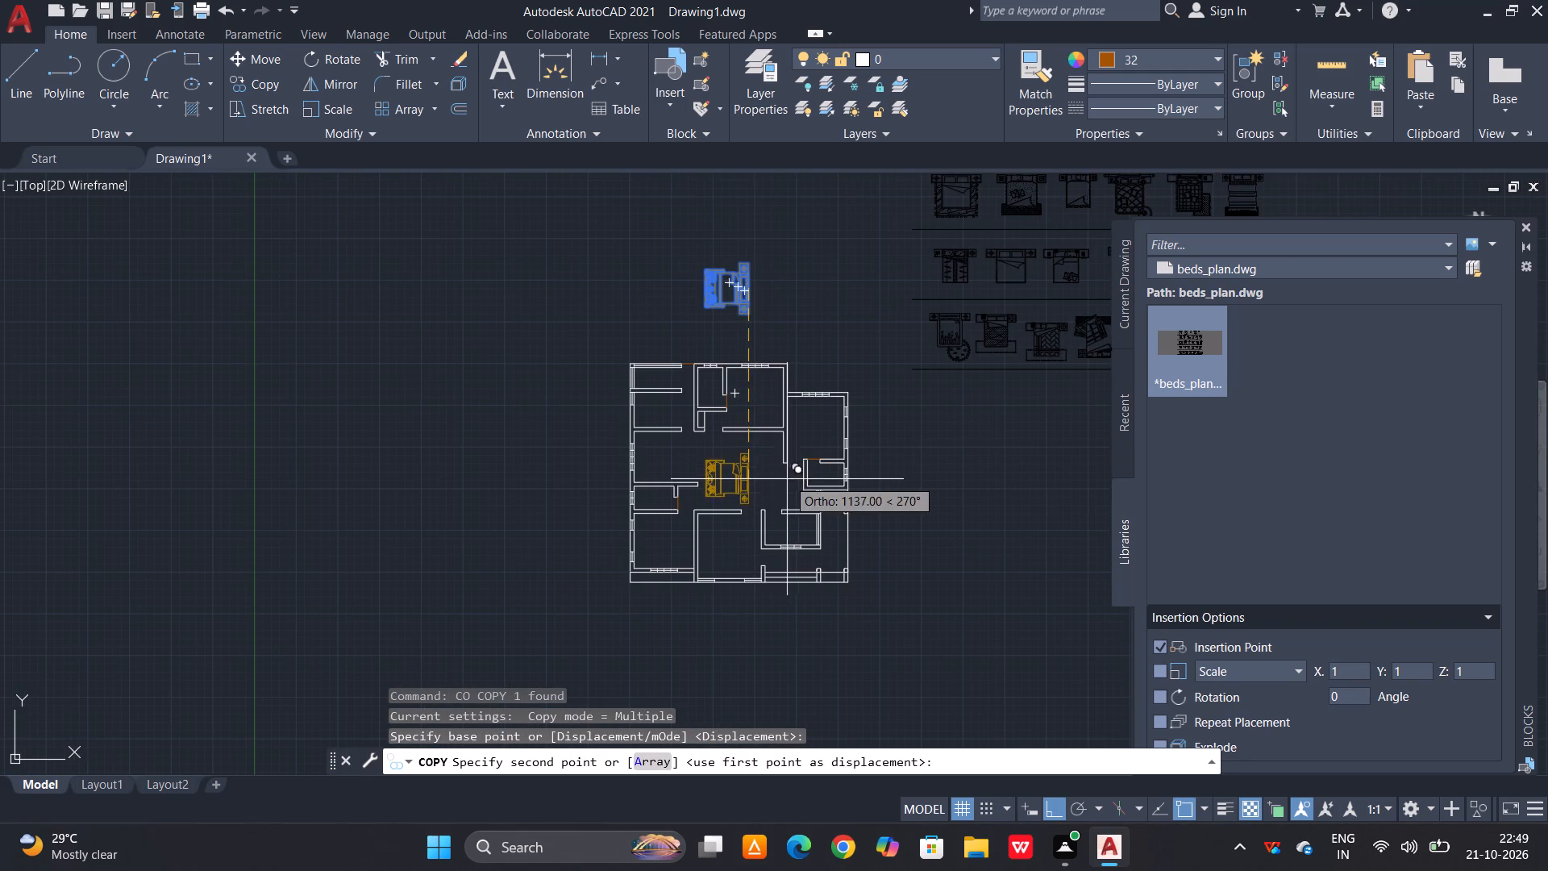
middle_drag(788, 479, 789, 467)
scroll(787, 396, up, 4)
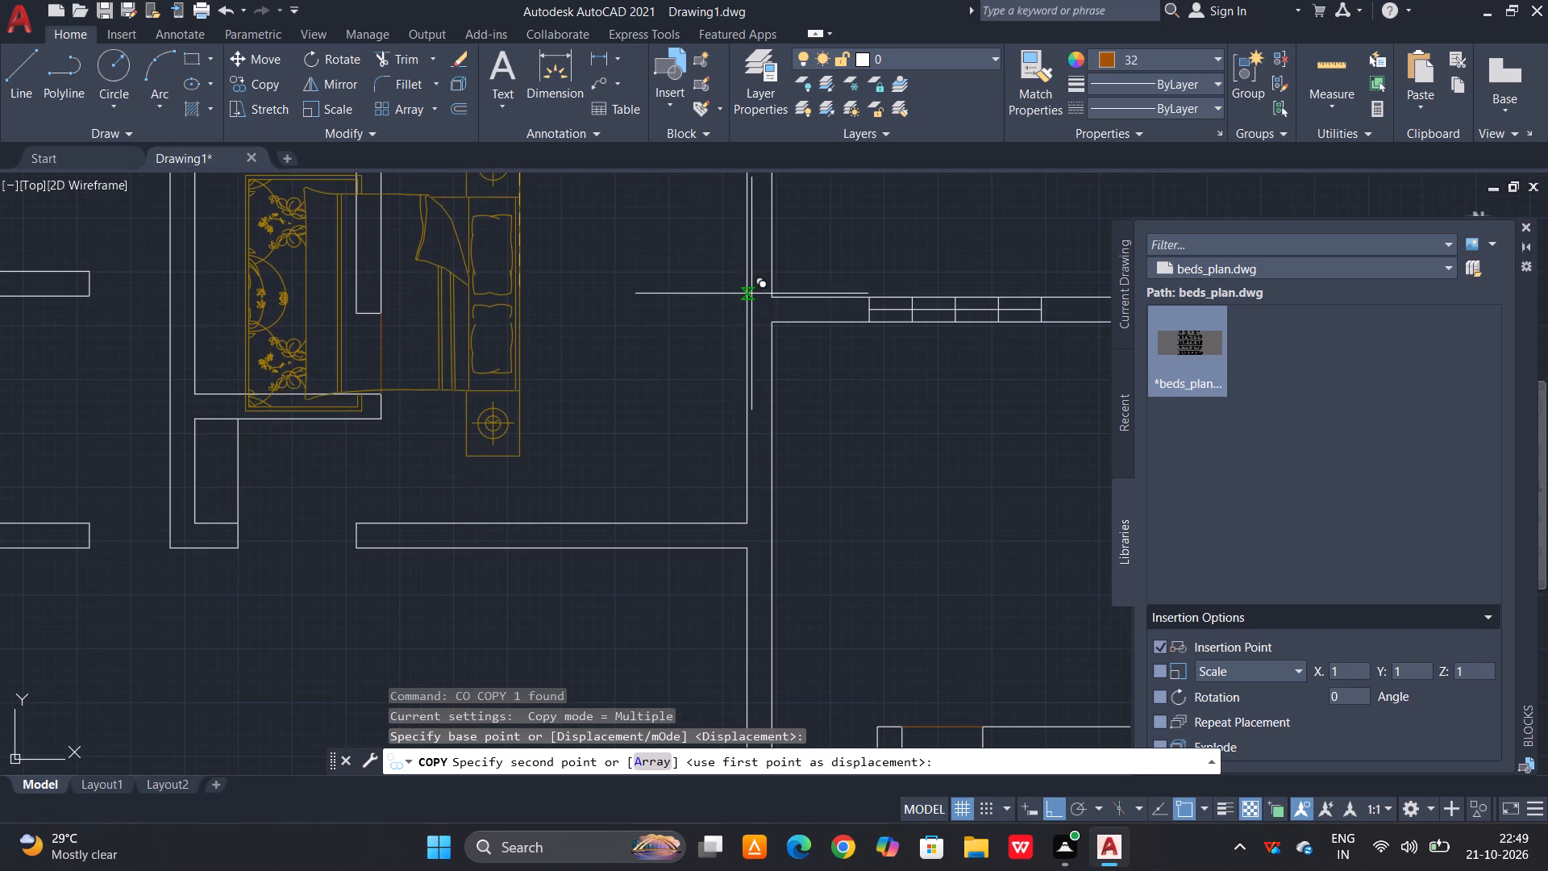
click(744, 326)
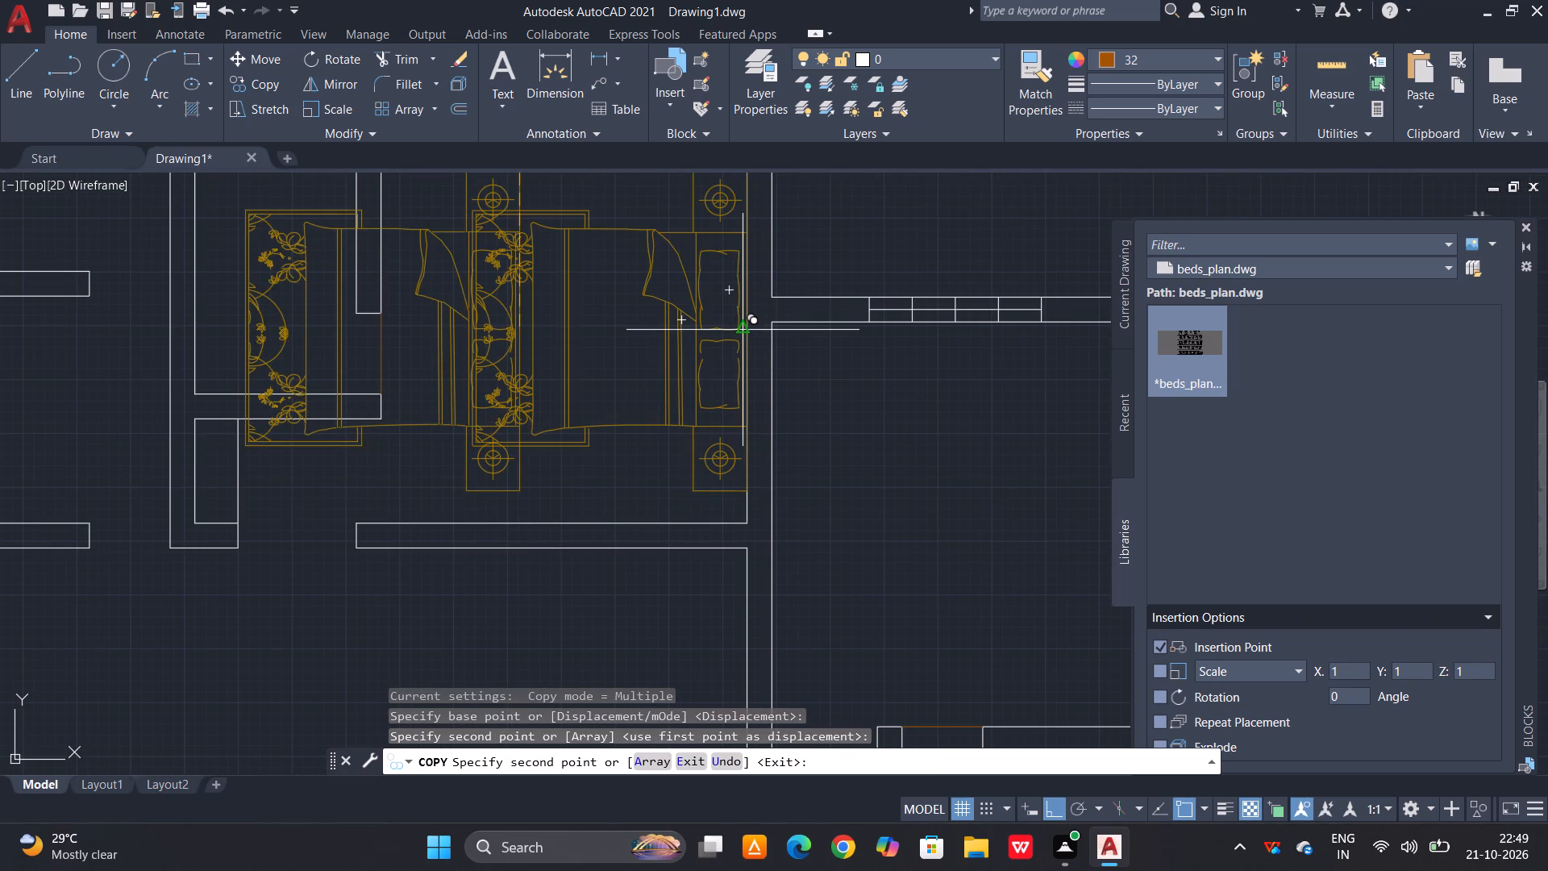
scroll(777, 336, down, 2)
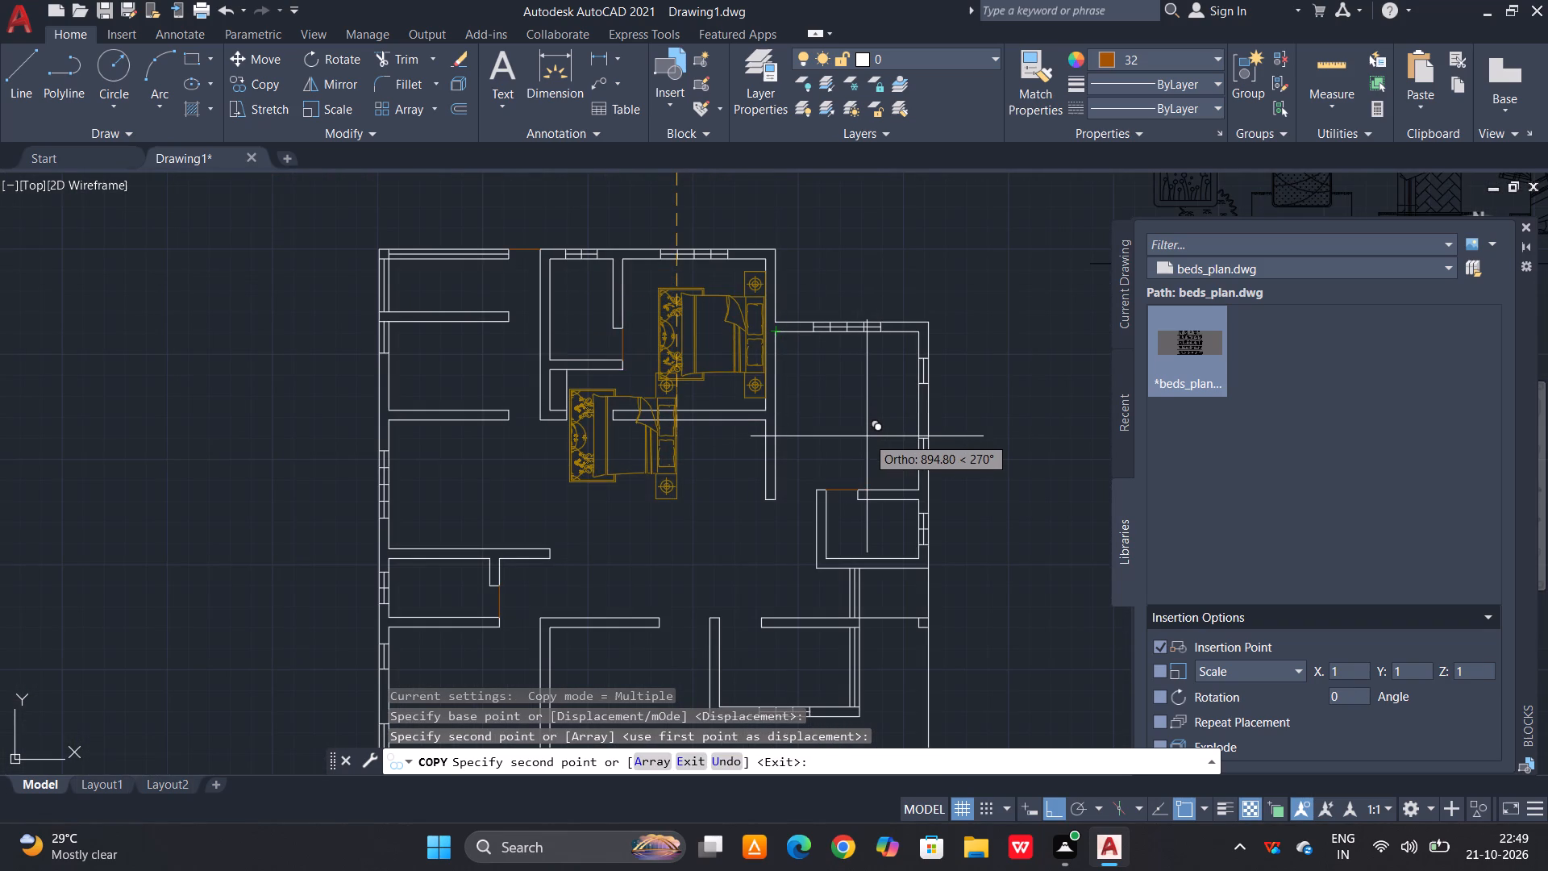
key(grave)
key(Escape)
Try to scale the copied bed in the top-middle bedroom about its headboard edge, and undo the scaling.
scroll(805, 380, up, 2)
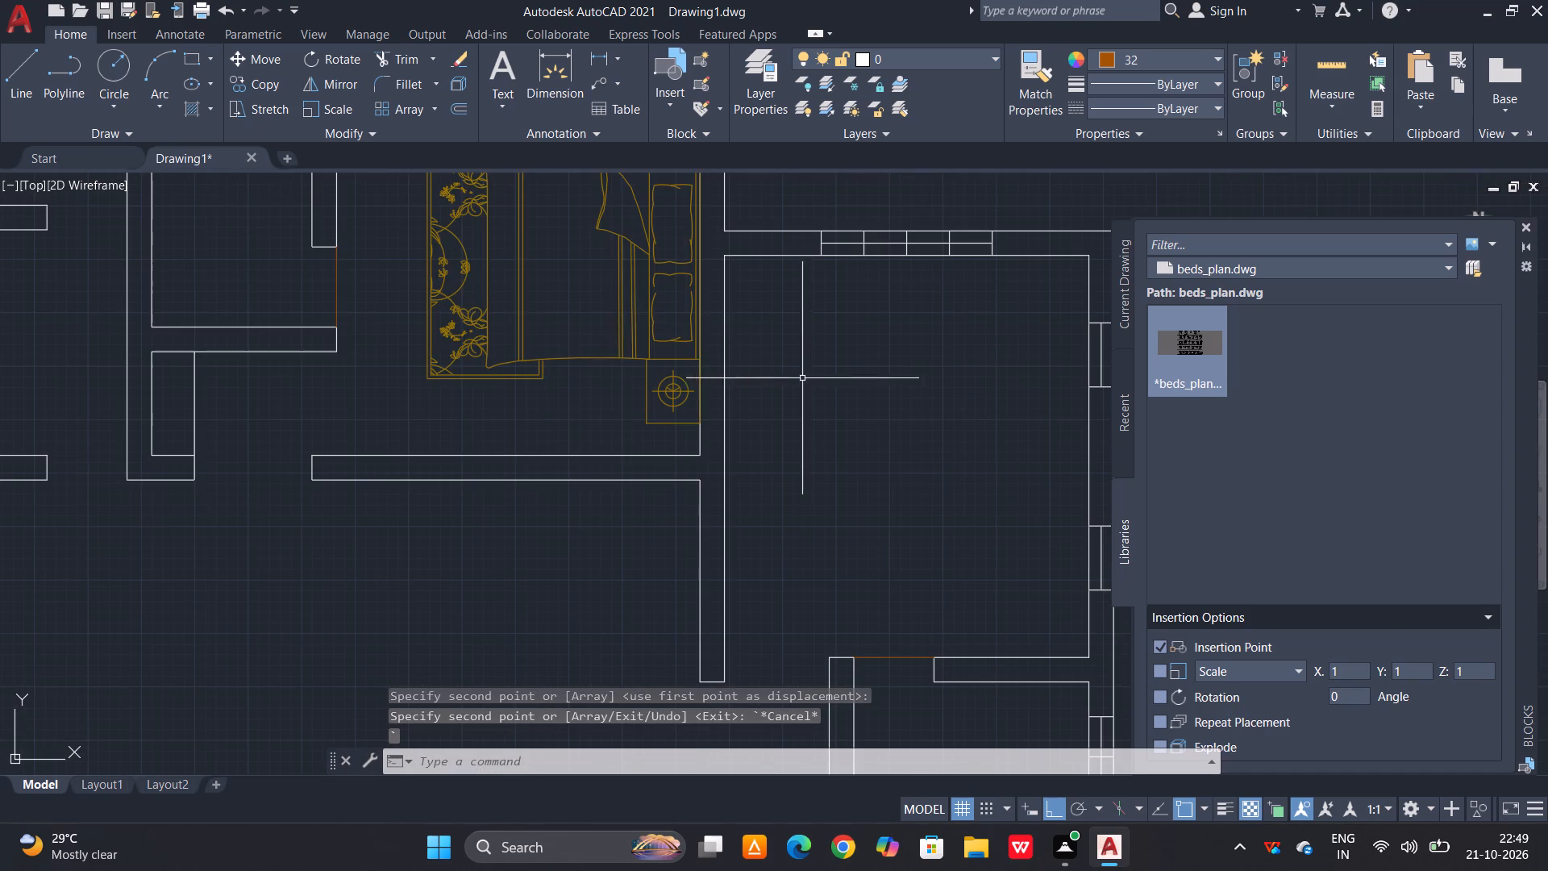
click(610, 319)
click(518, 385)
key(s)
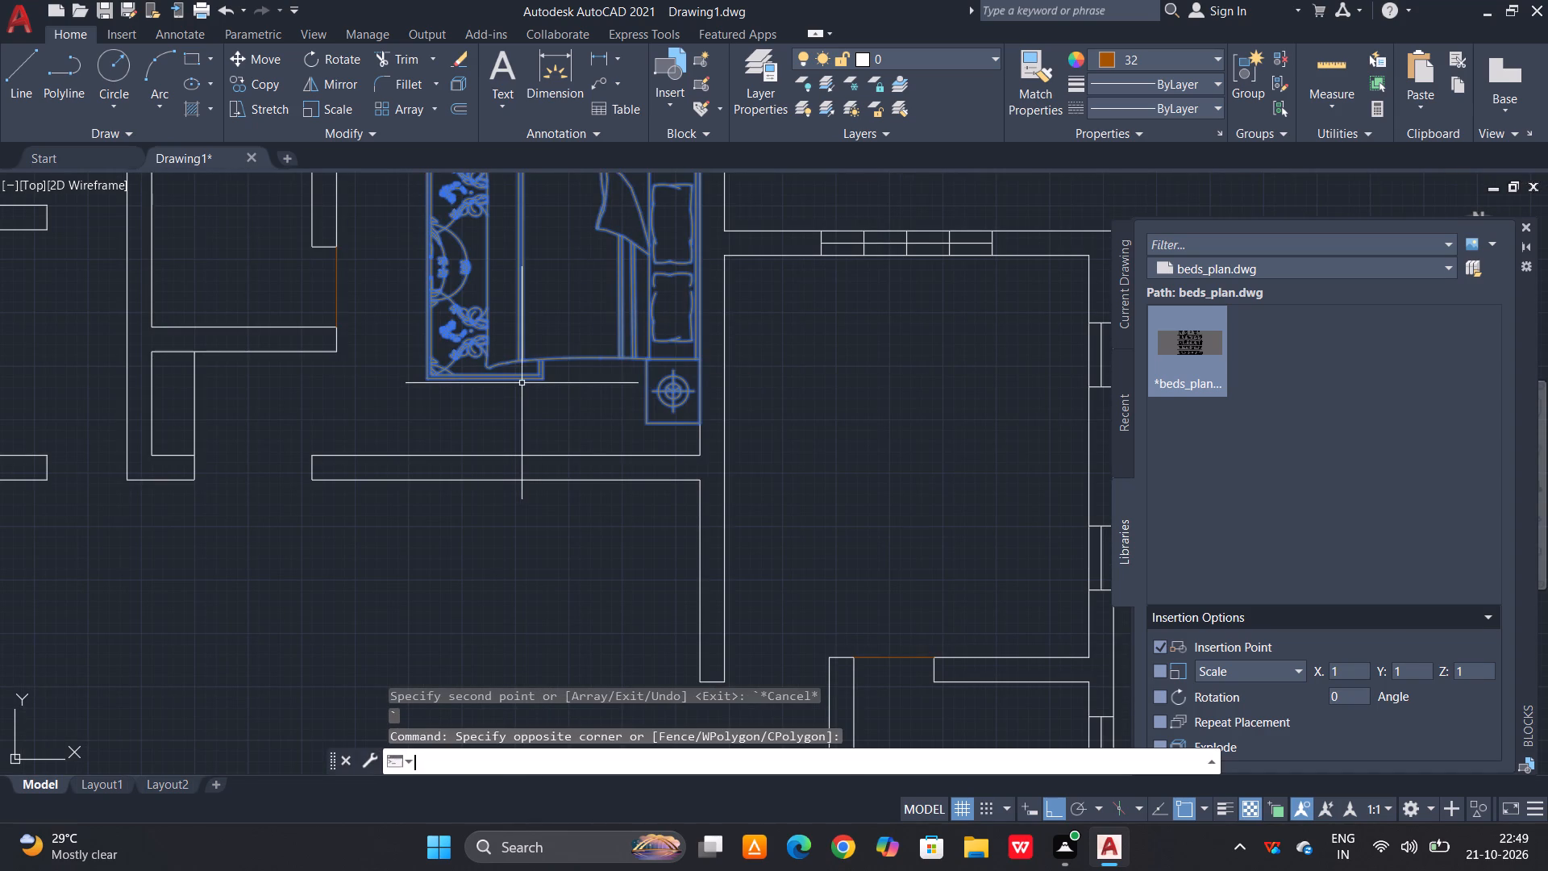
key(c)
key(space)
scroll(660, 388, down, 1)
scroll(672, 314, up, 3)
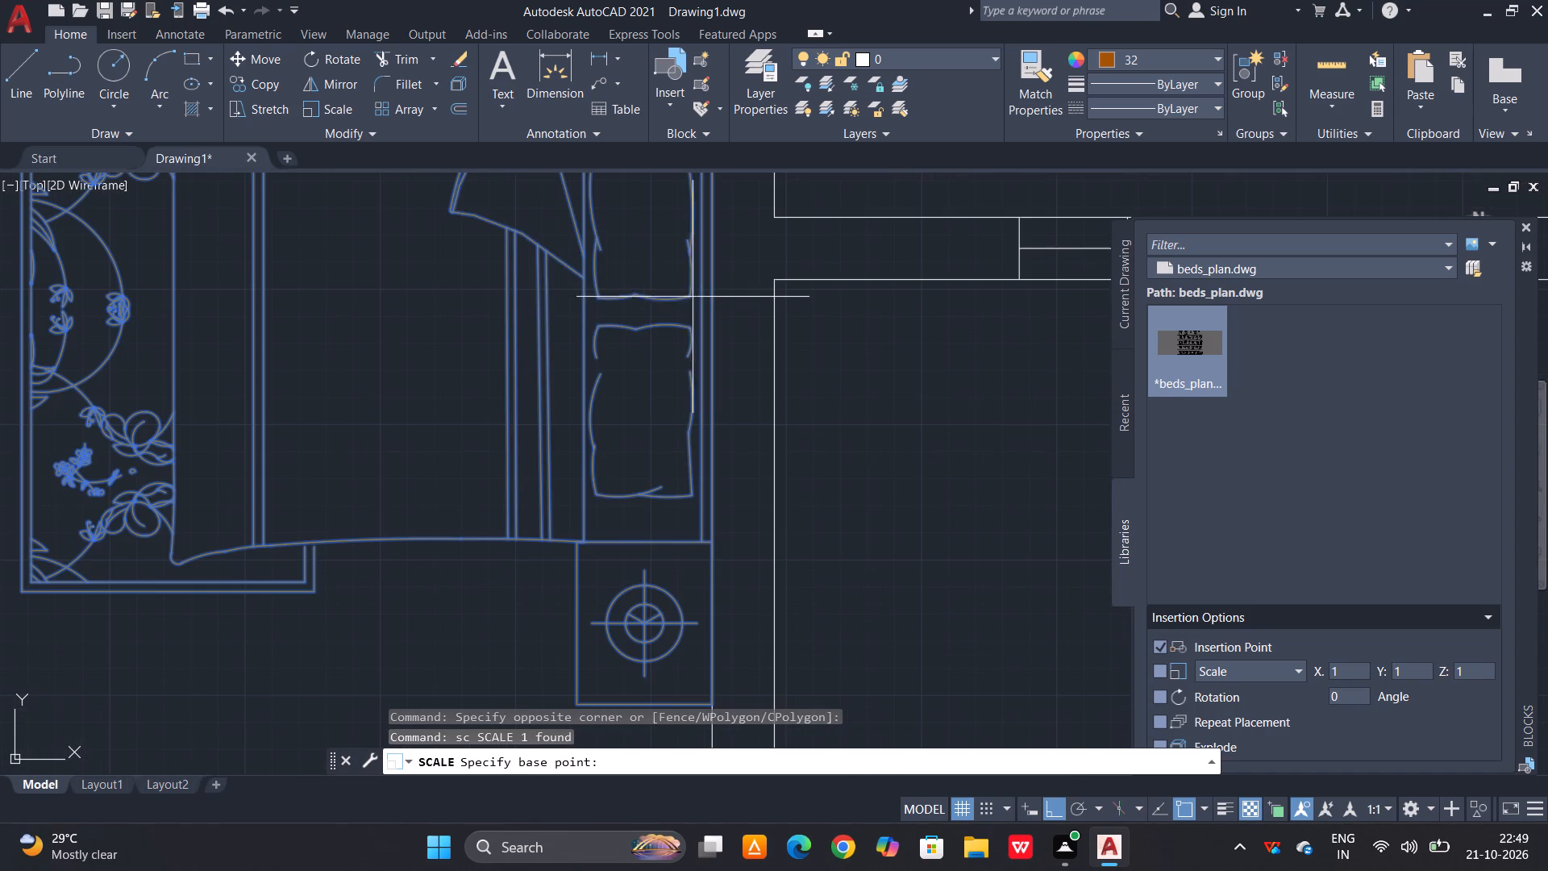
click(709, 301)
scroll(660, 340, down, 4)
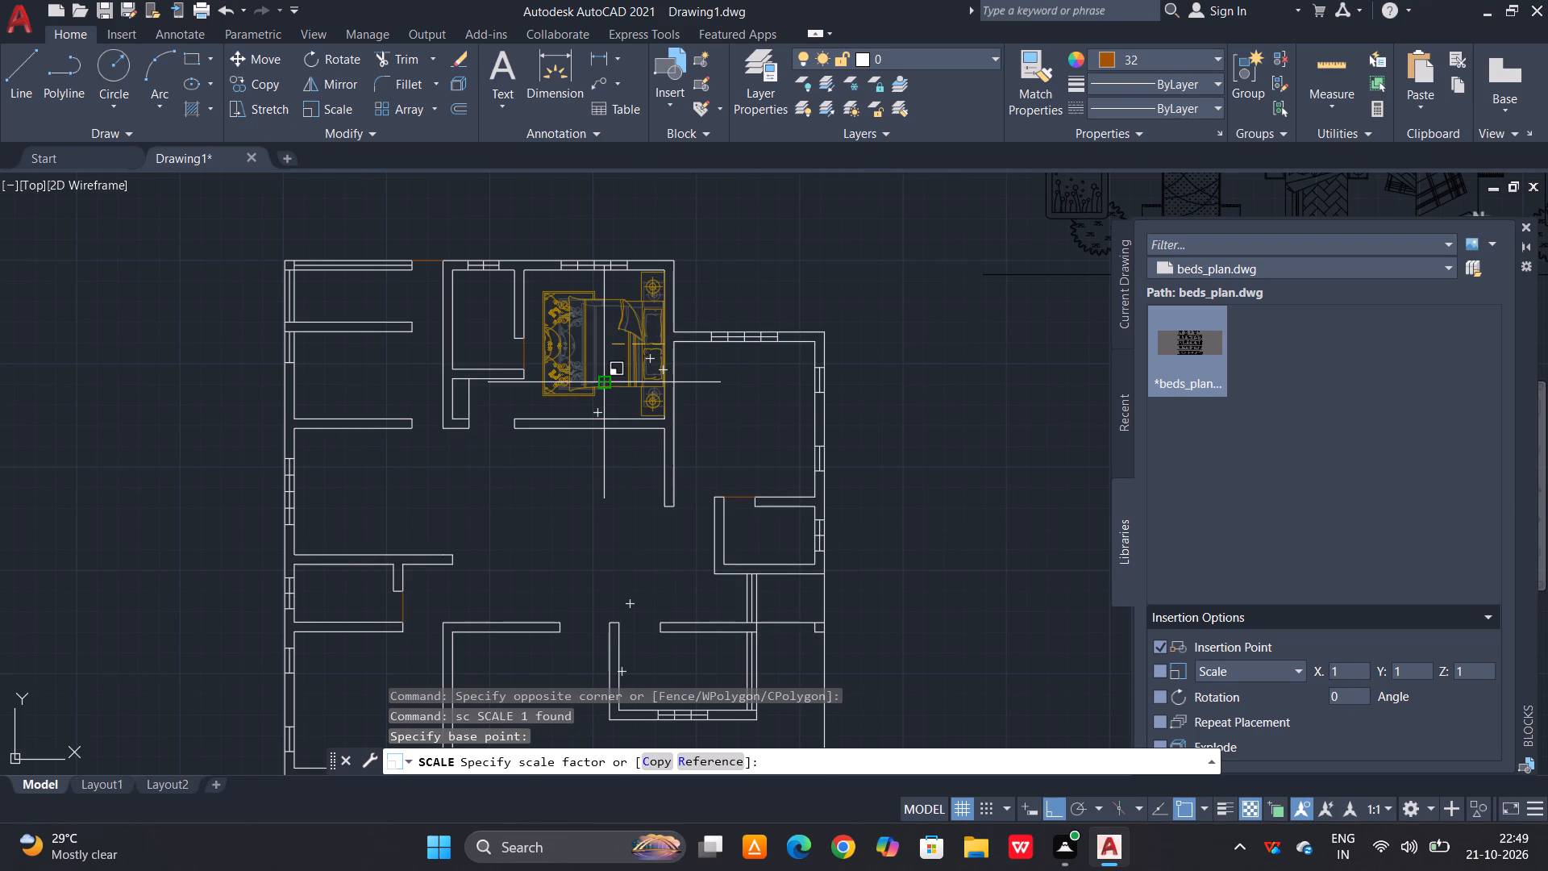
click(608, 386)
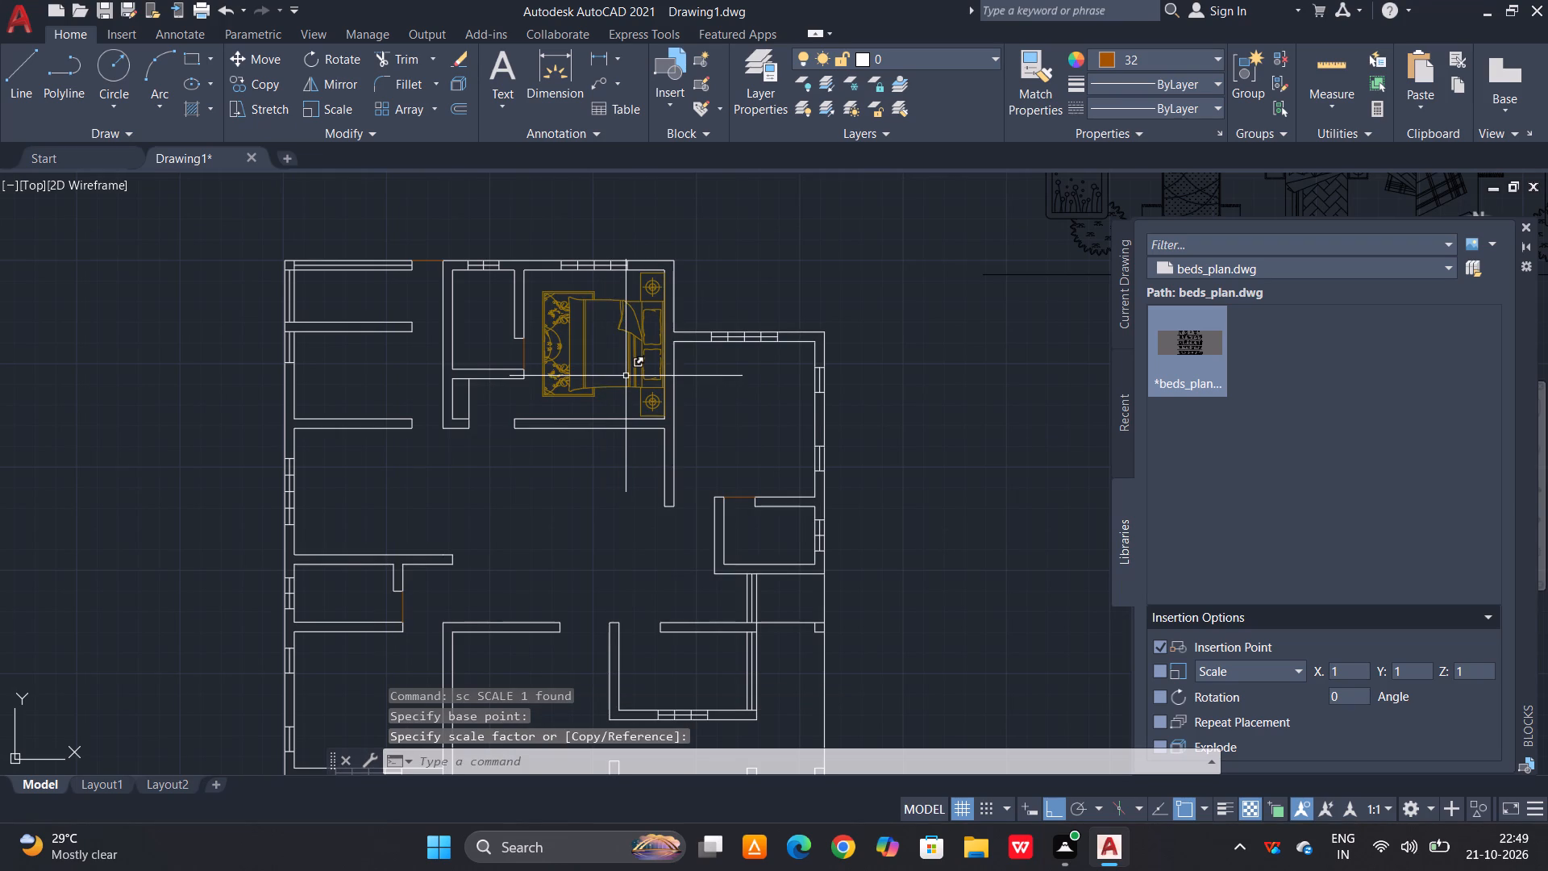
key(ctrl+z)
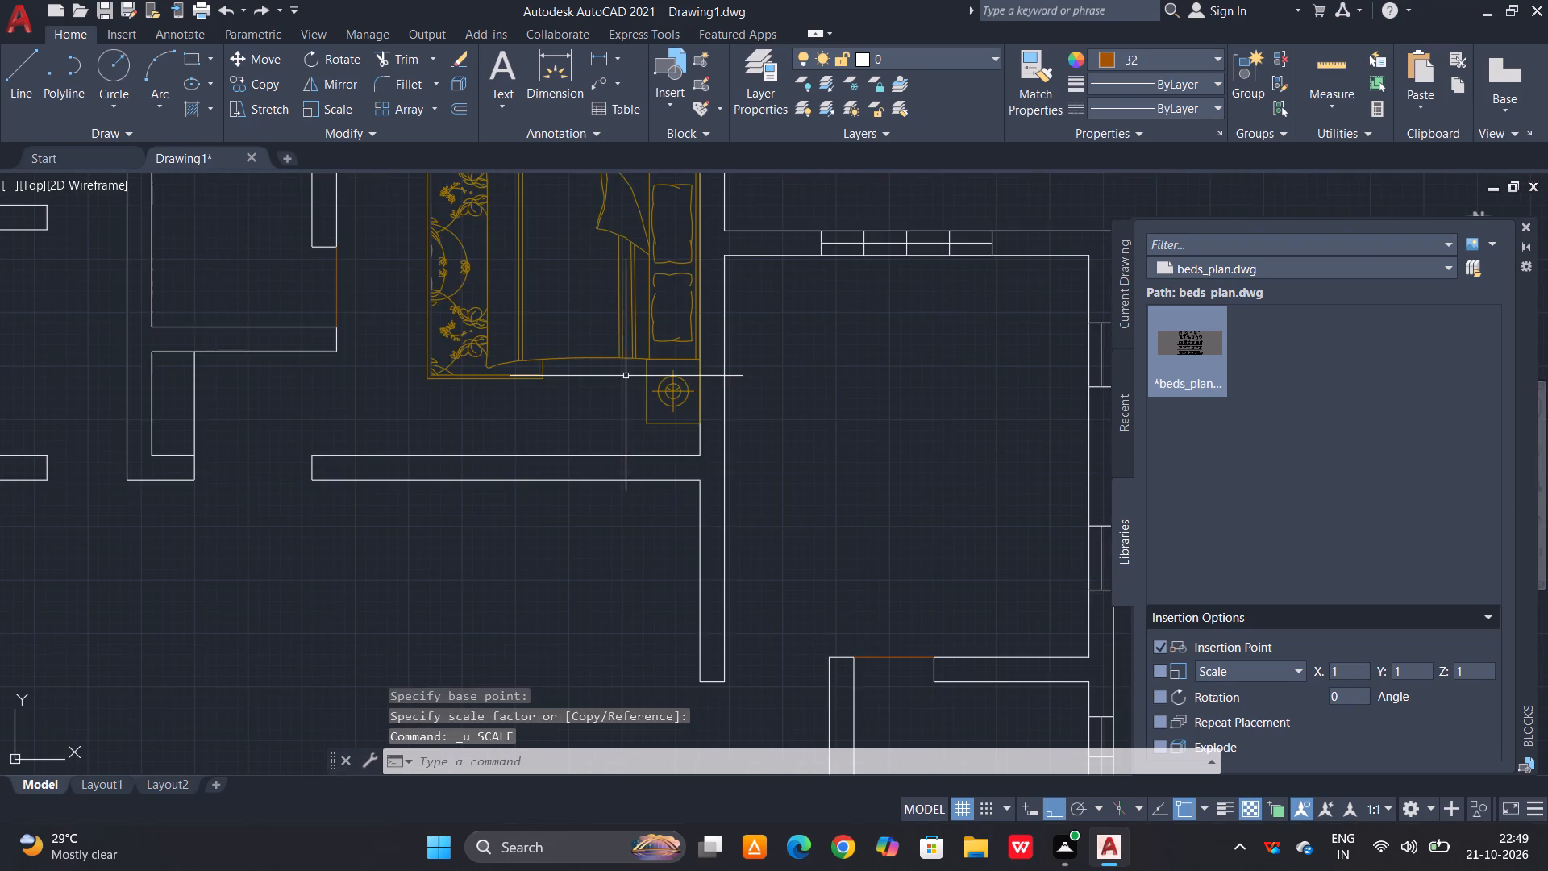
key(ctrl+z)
Scale the top-middle bedroom's bed down slightly about its headboard edge on the wall, leaving more clearance around it.
click(705, 327)
click(649, 373)
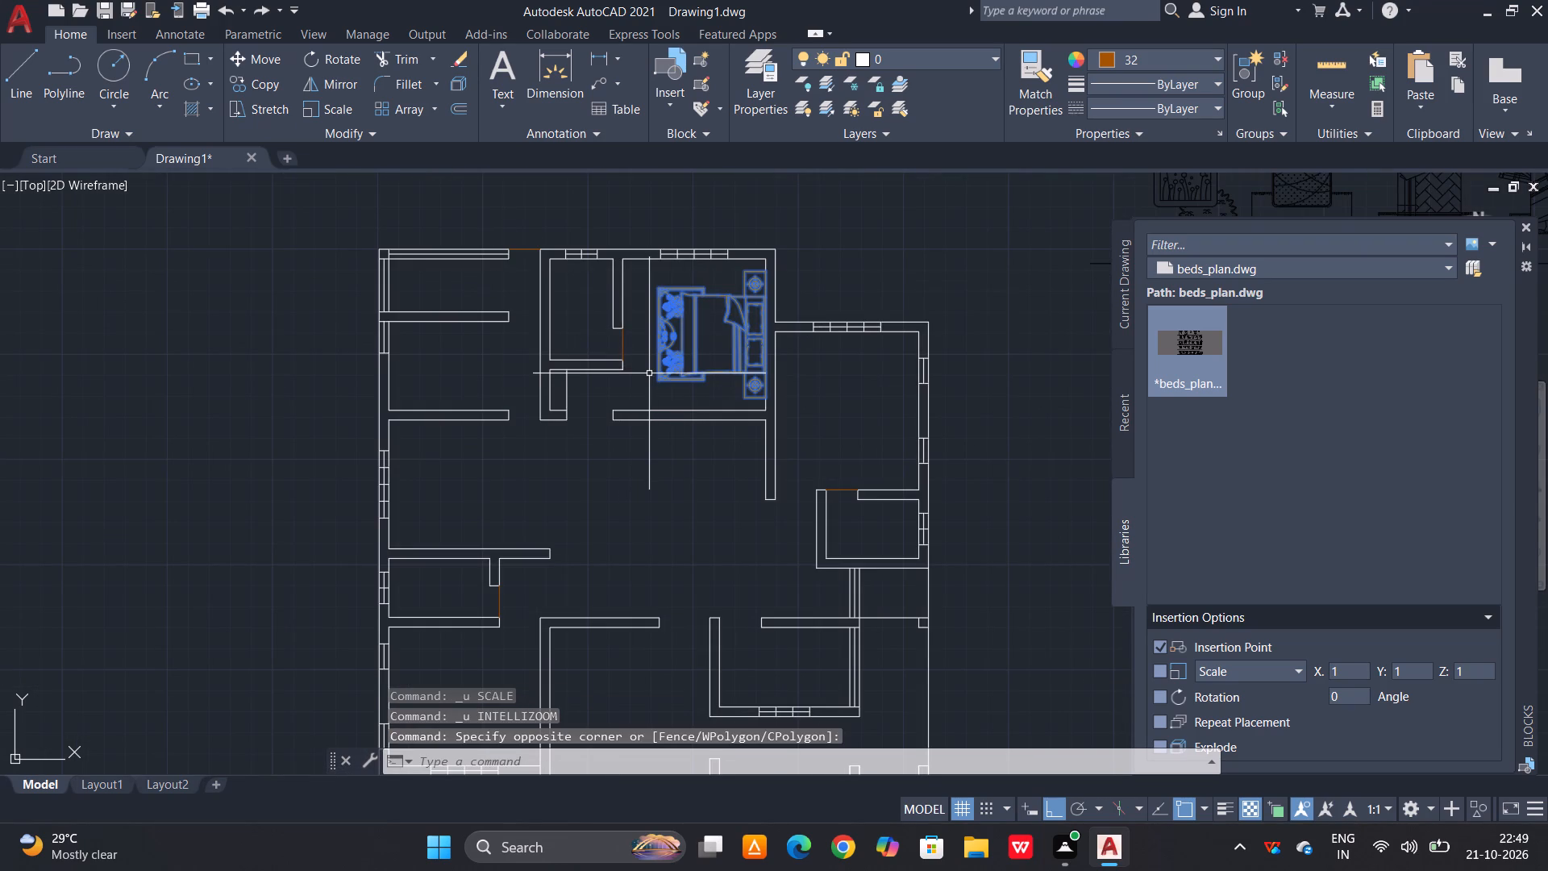
key(s)
key(c)
key(space)
scroll(780, 338, up, 3)
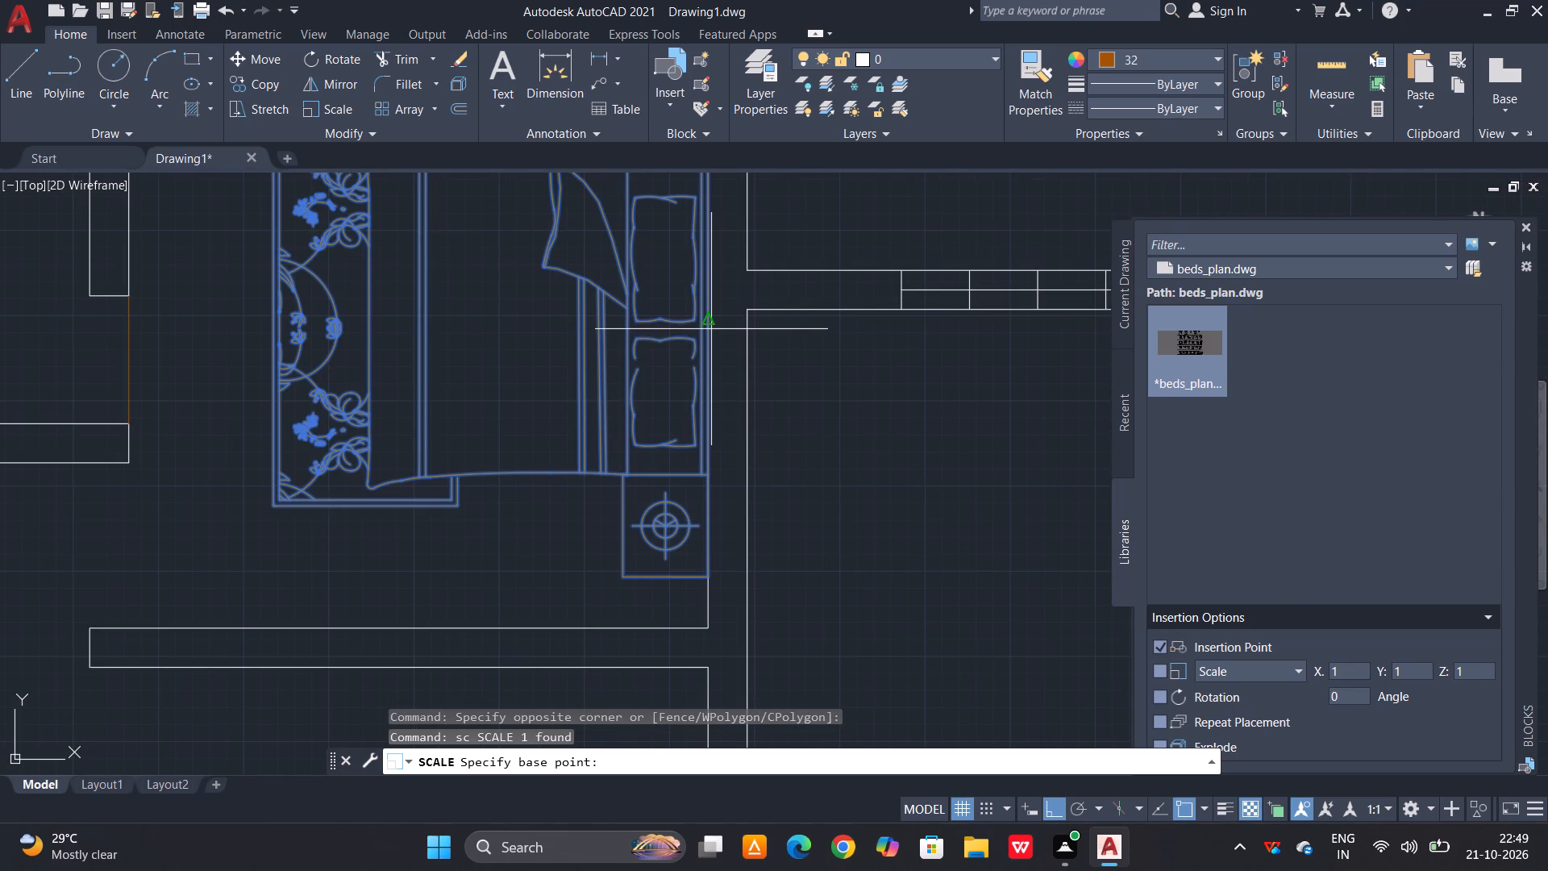
click(709, 323)
scroll(609, 424, down, 1)
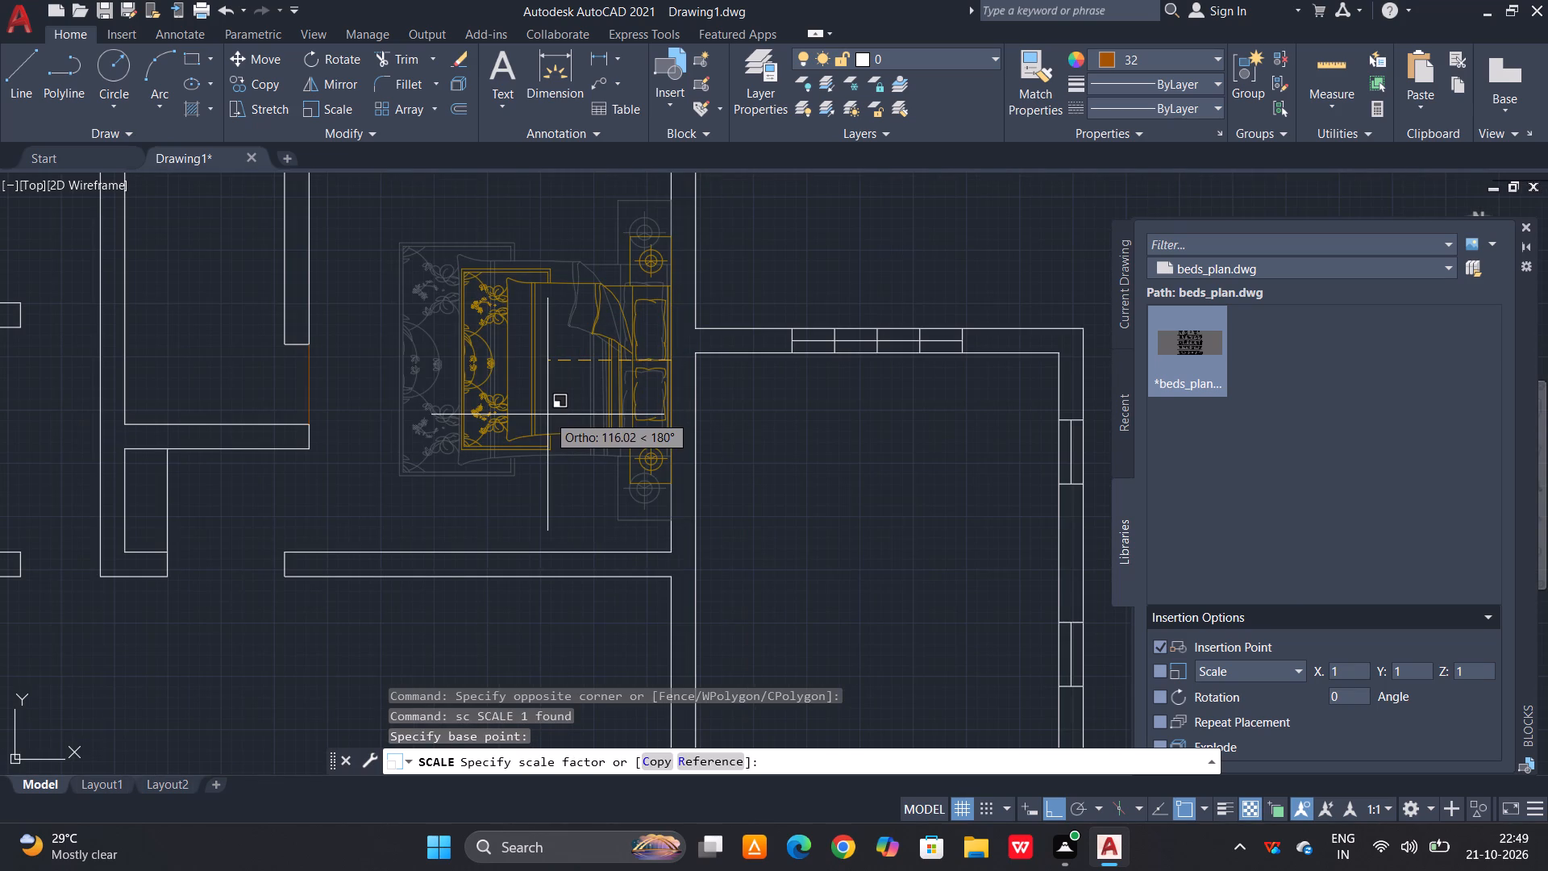
click(529, 420)
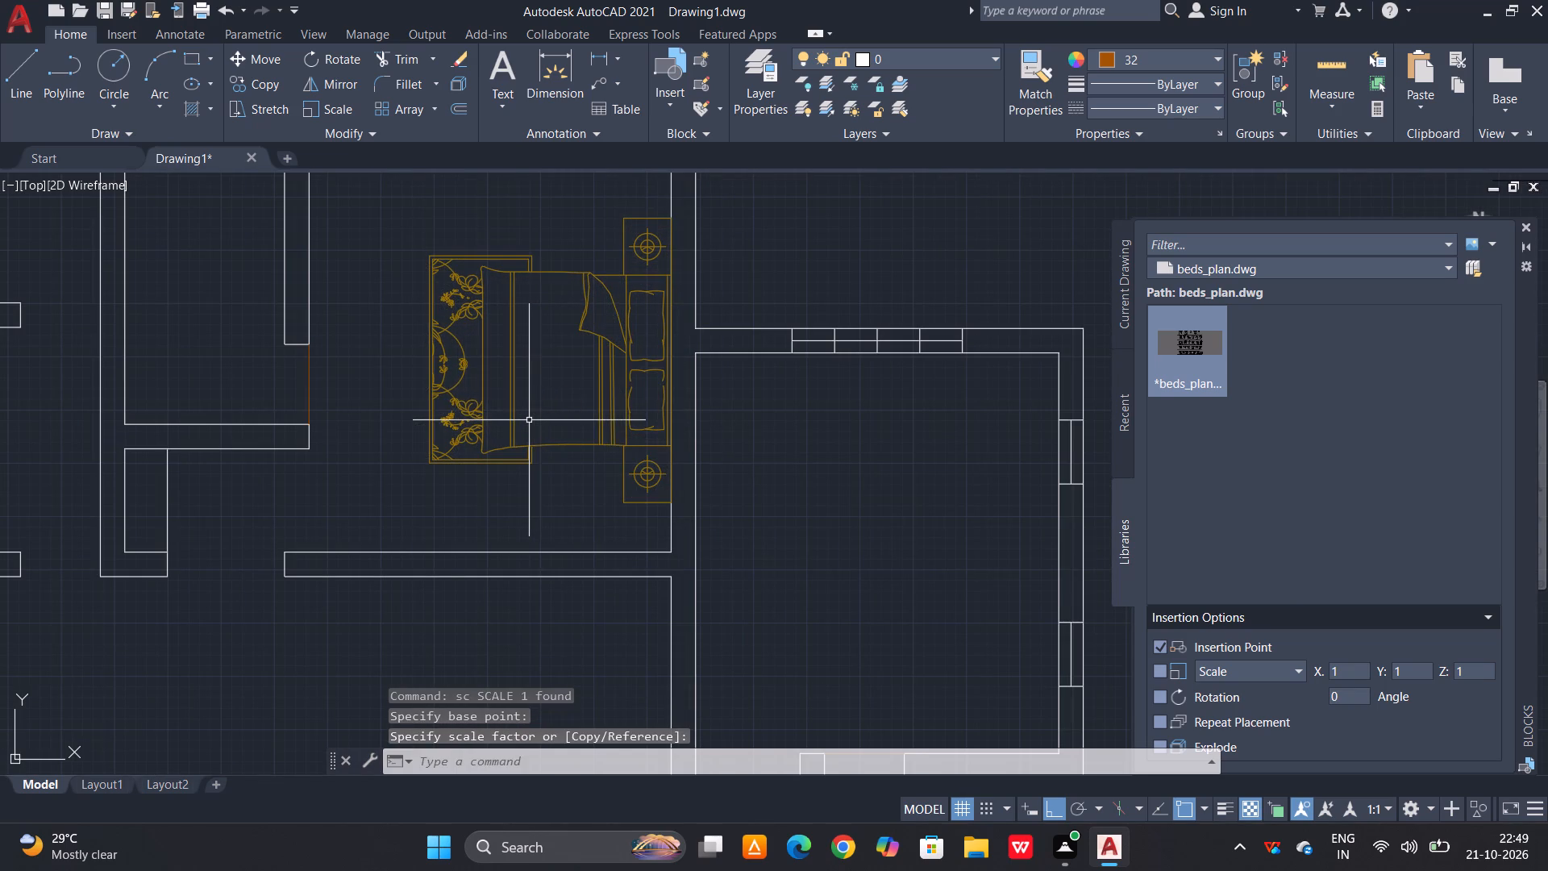
Copy the reduced bed from its headboard edge into the right-hand bedroom, along the windowed outer wall above the small attached room.
click(557, 385)
click(443, 430)
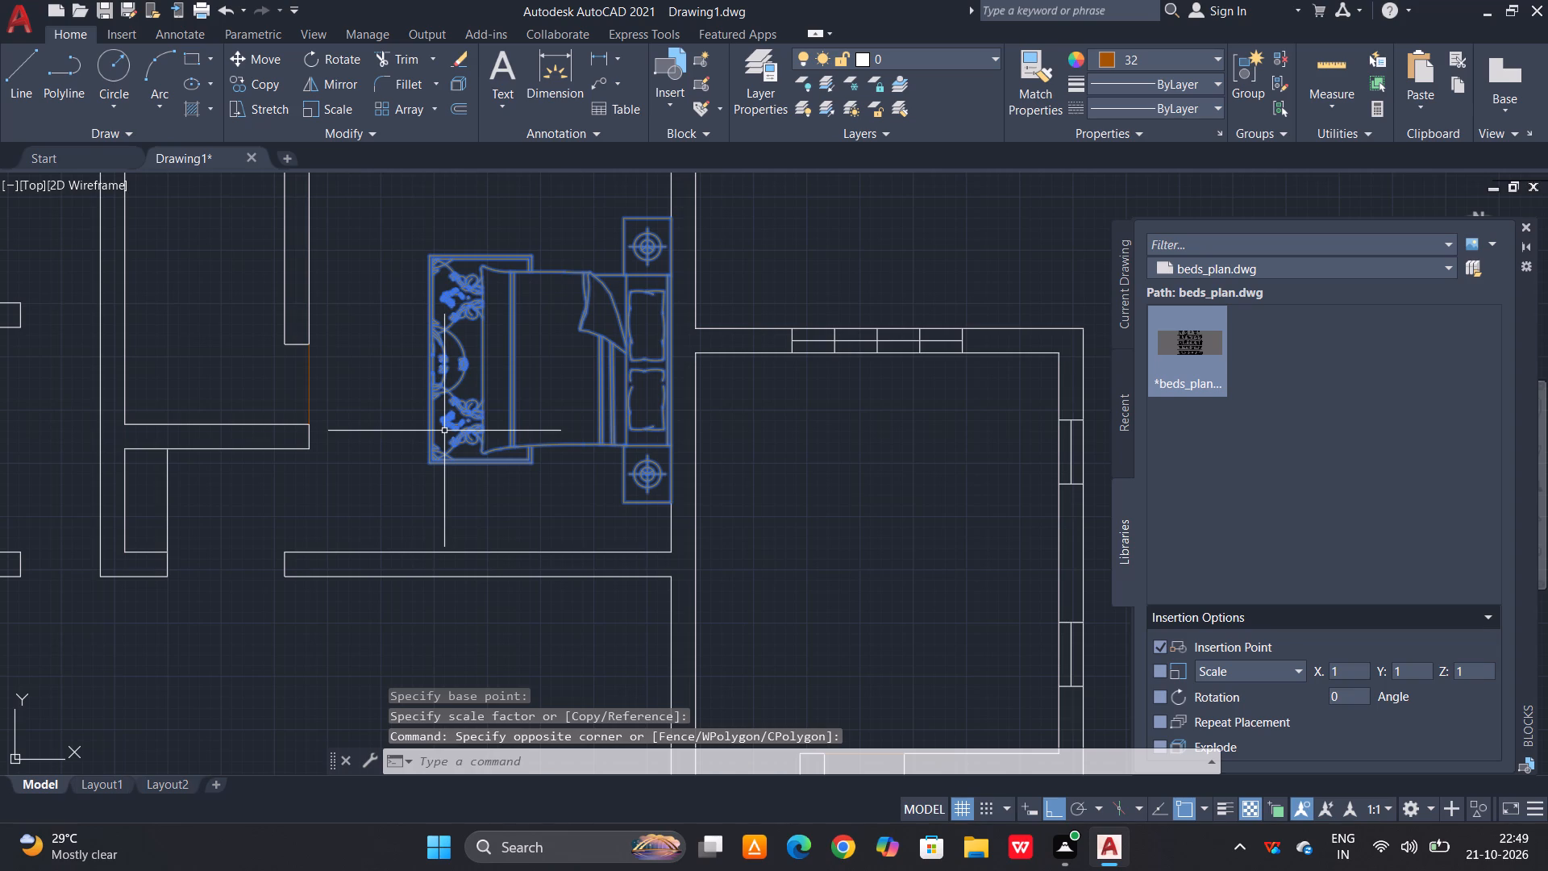
text(co)
key(space)
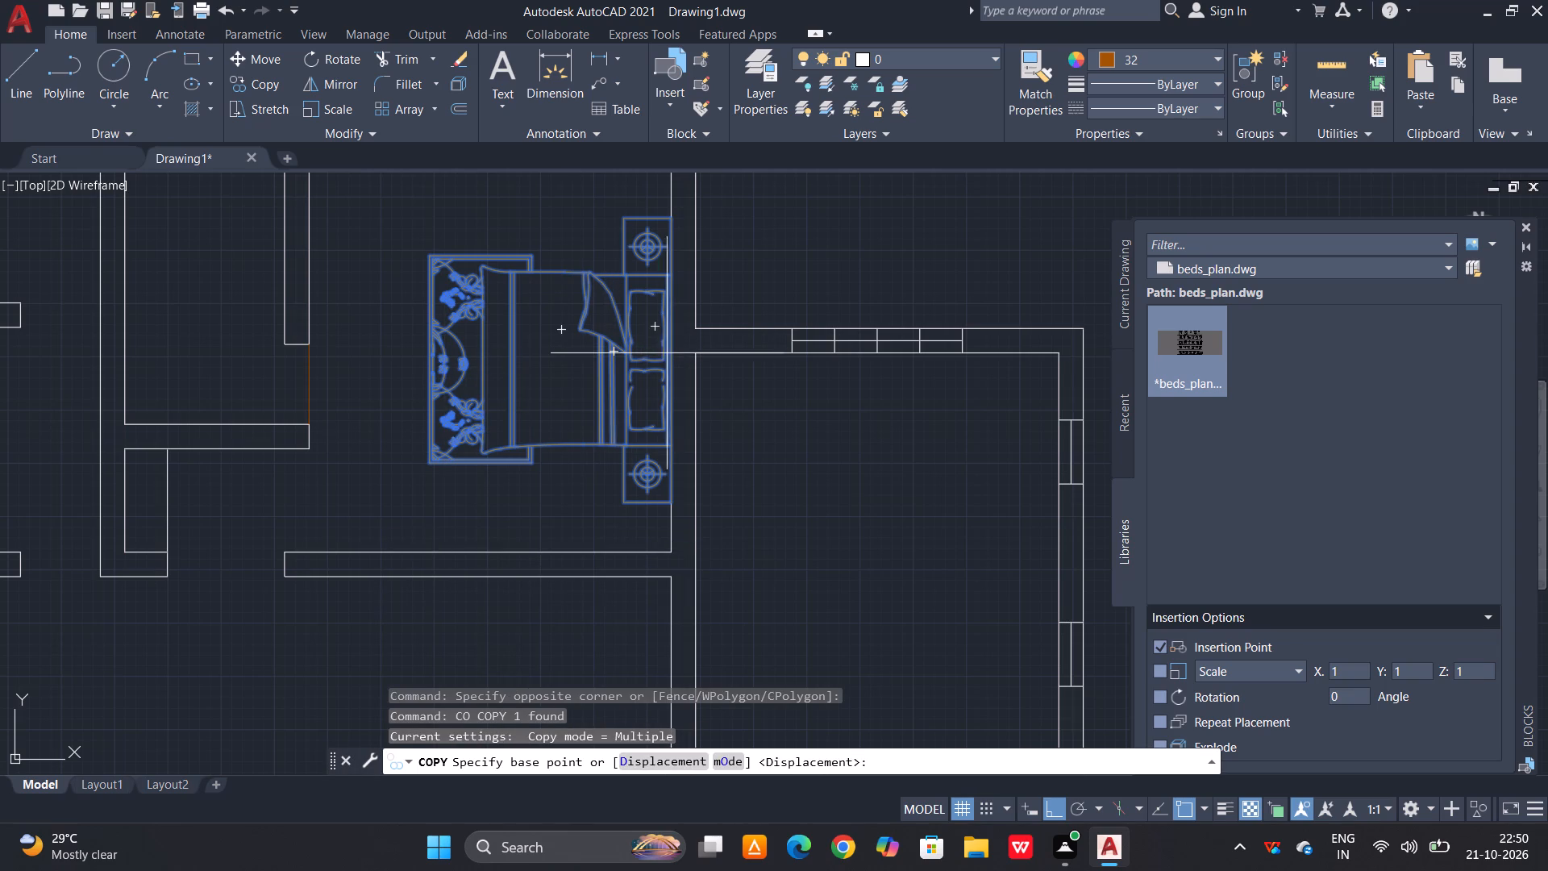
click(664, 356)
scroll(624, 369, down, 3)
scroll(720, 437, up, 2)
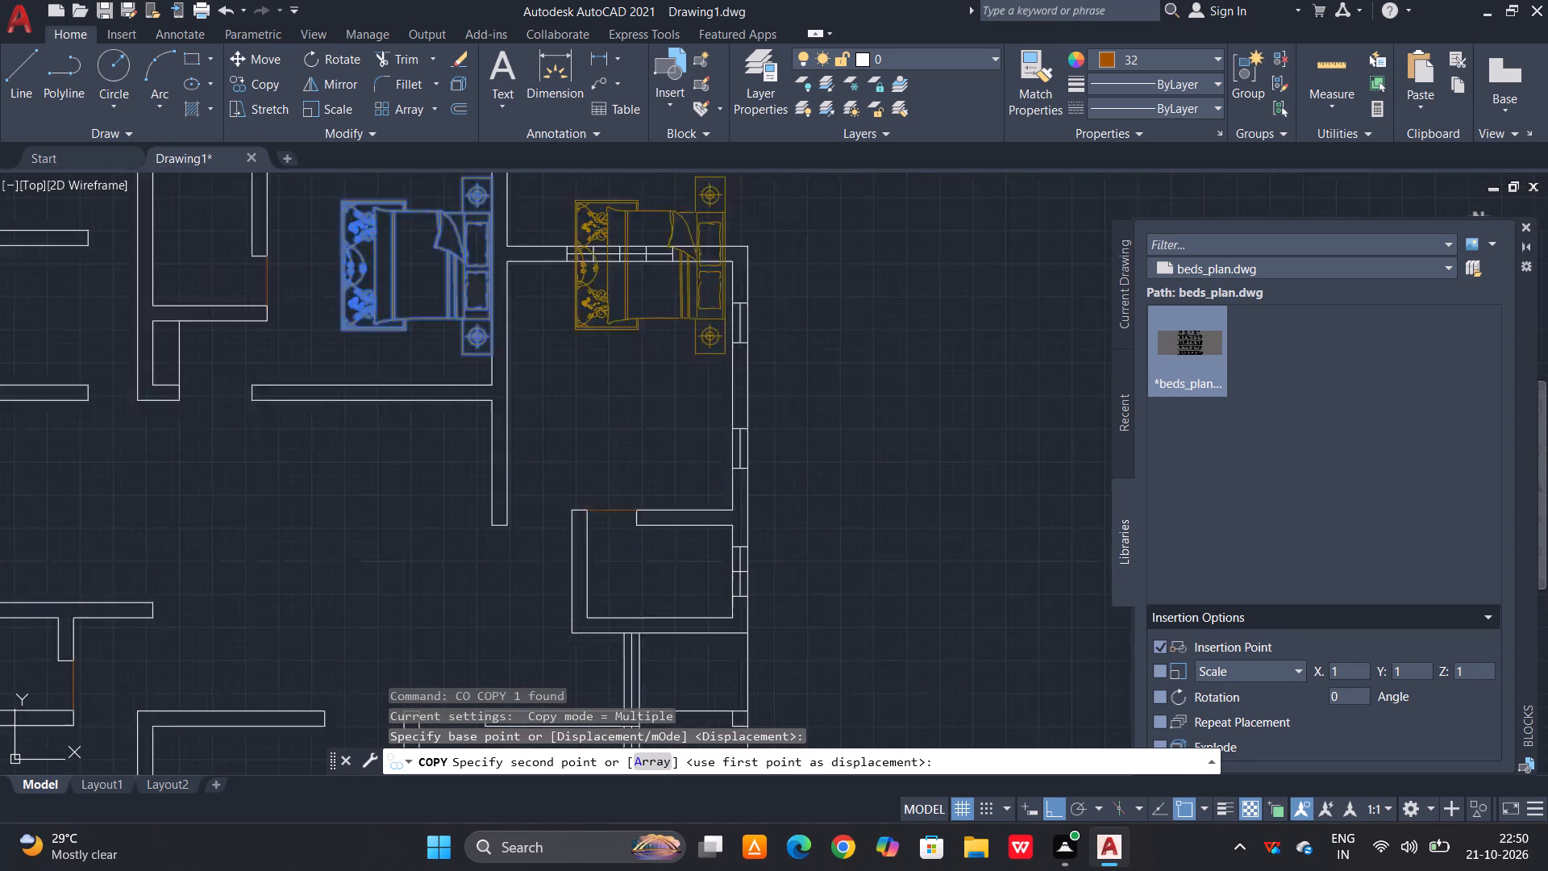
scroll(720, 437, up, 1)
click(735, 357)
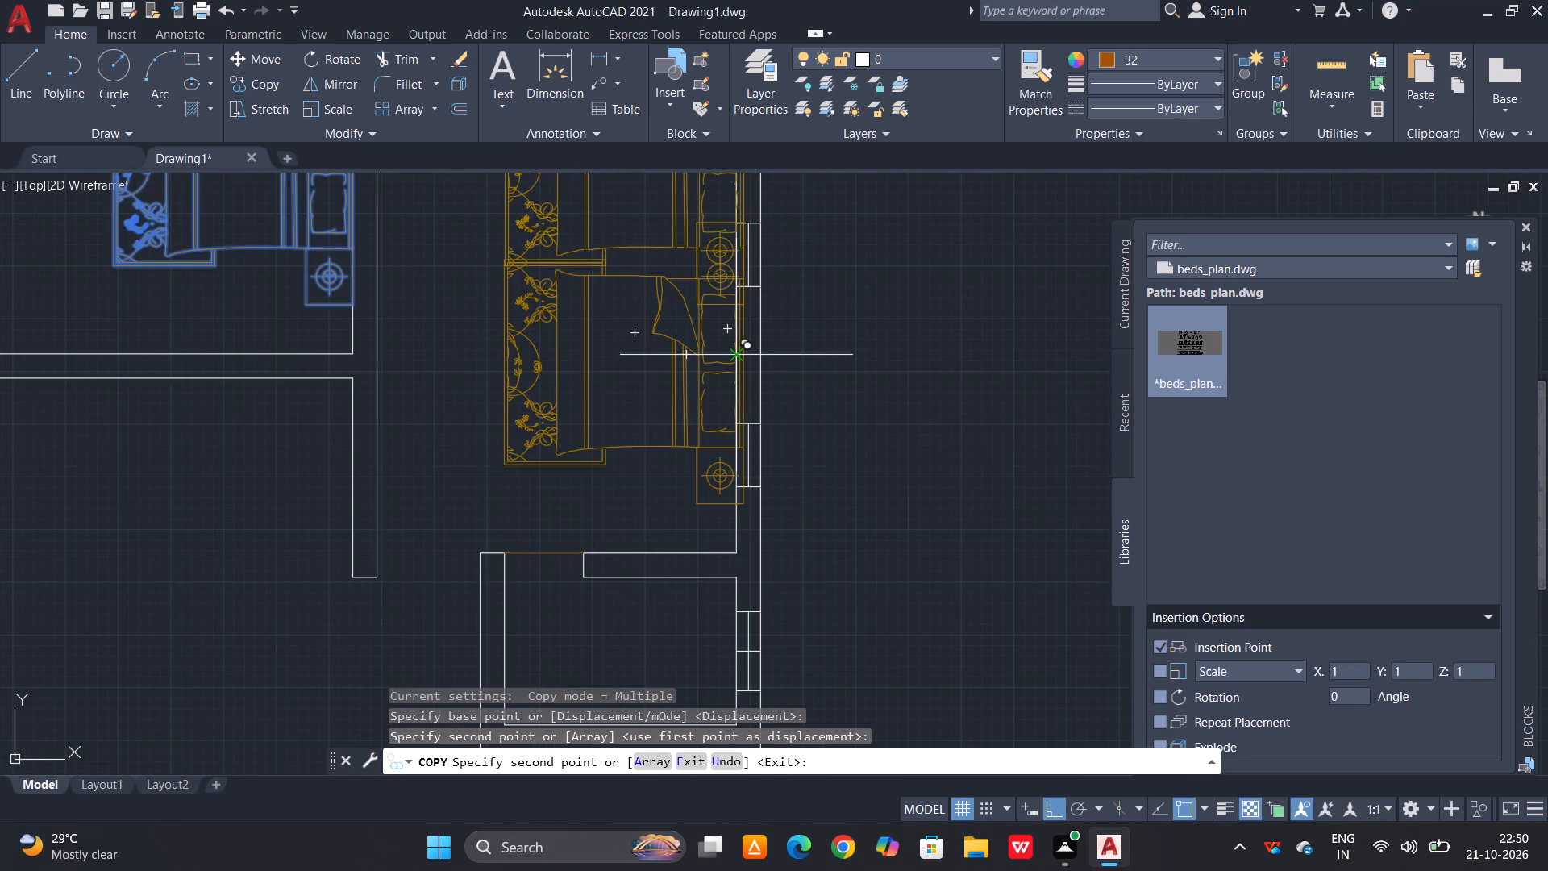
scroll(709, 396, down, 2)
key(Escape)
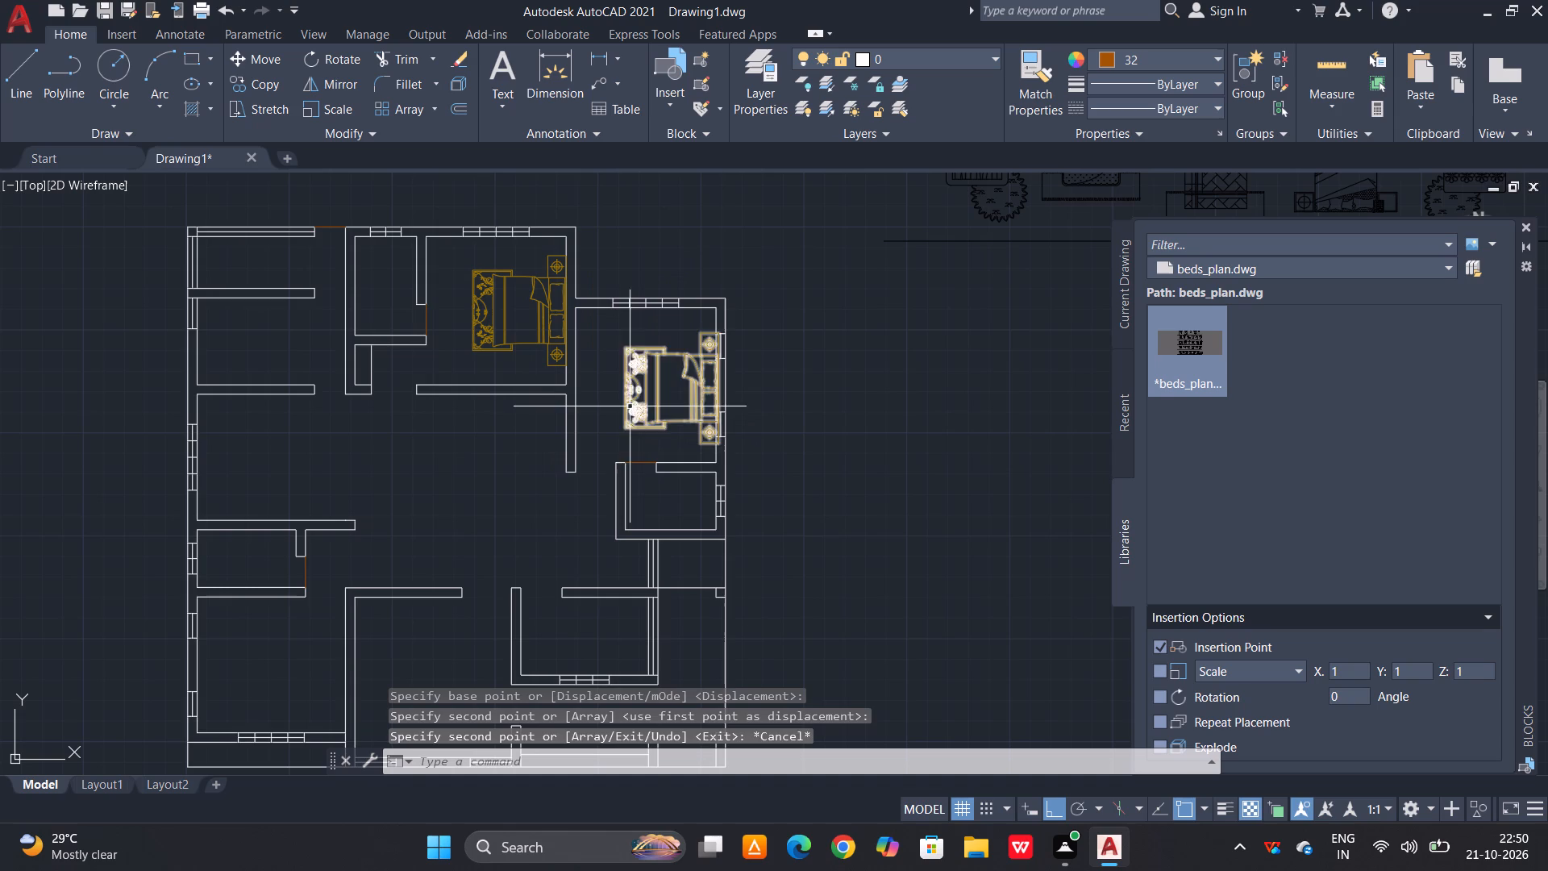
key(Escape)
Move the right-hand bedroom's bed horizontally so its headboard sits flush with the inner face of the outer wall.
scroll(664, 391, up, 2)
click(669, 365)
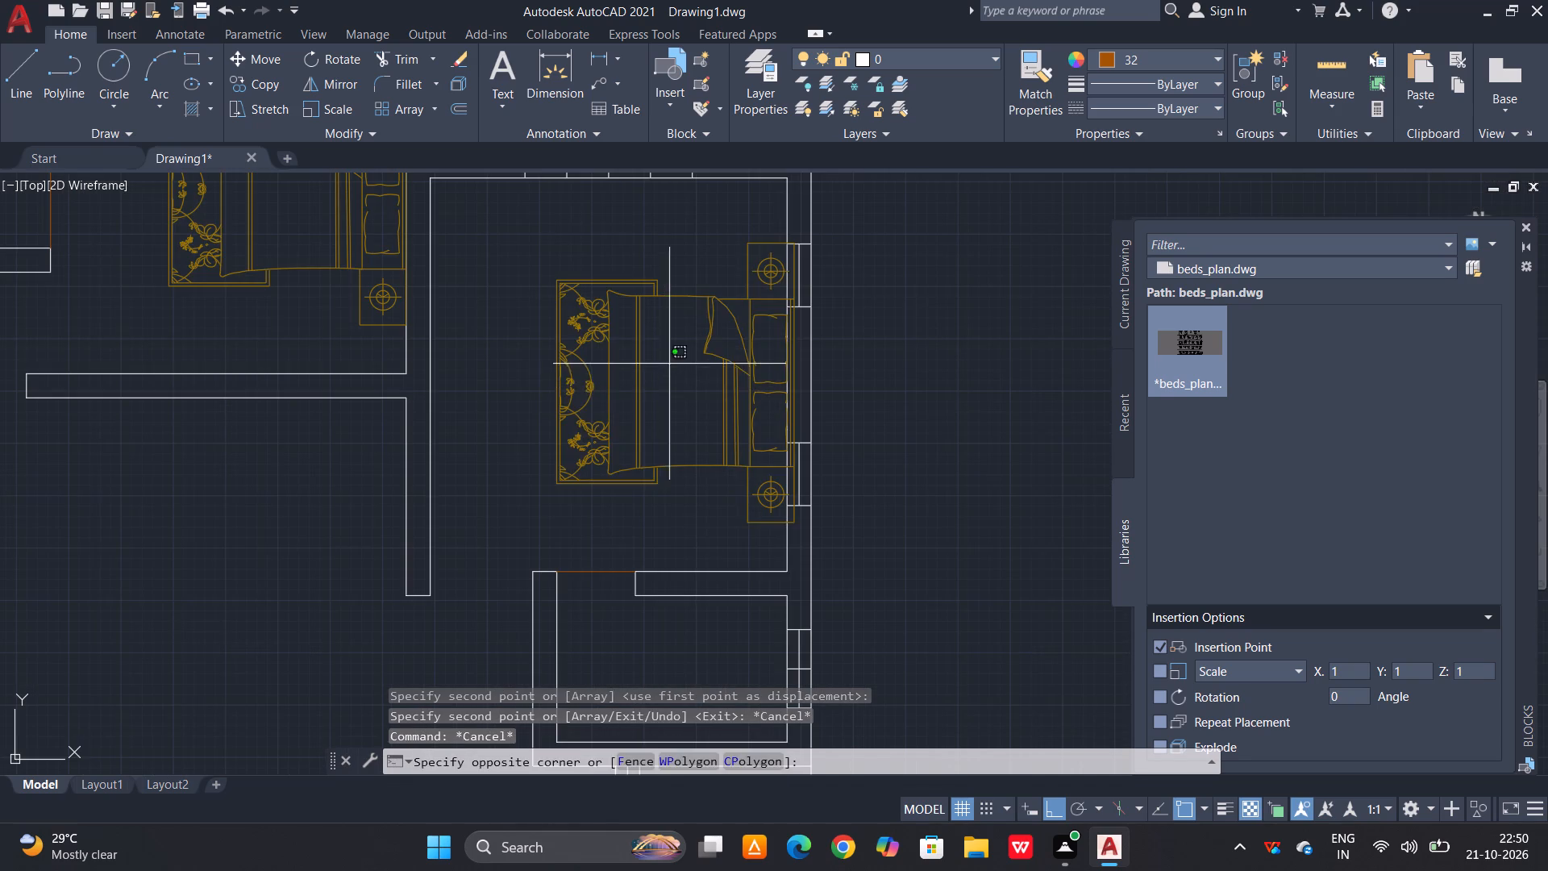
click(584, 414)
scroll(758, 401, up, 3)
key(m)
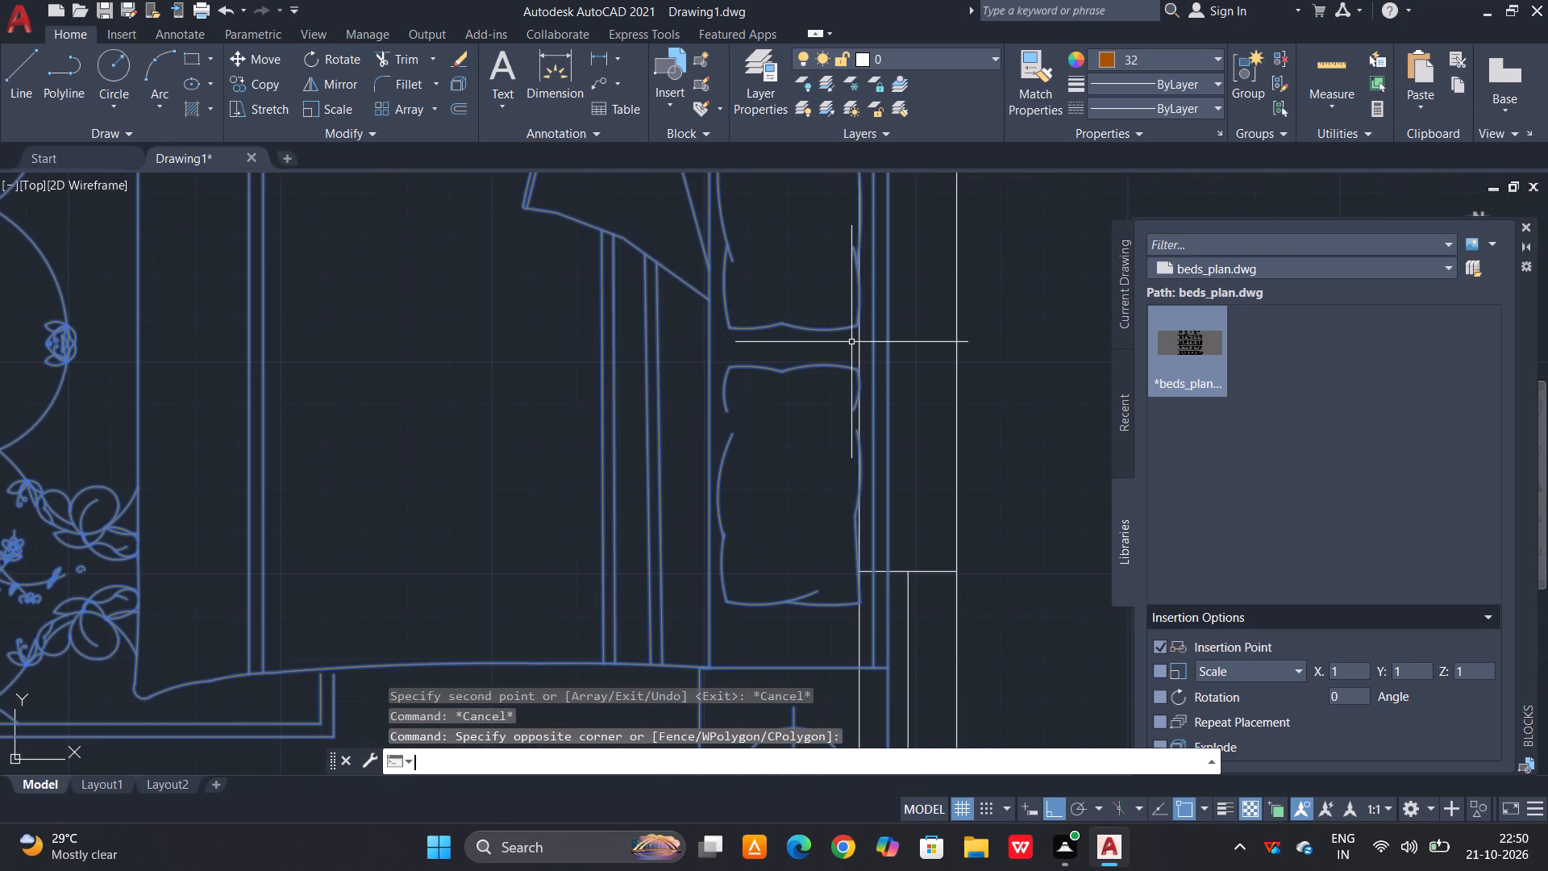
key(space)
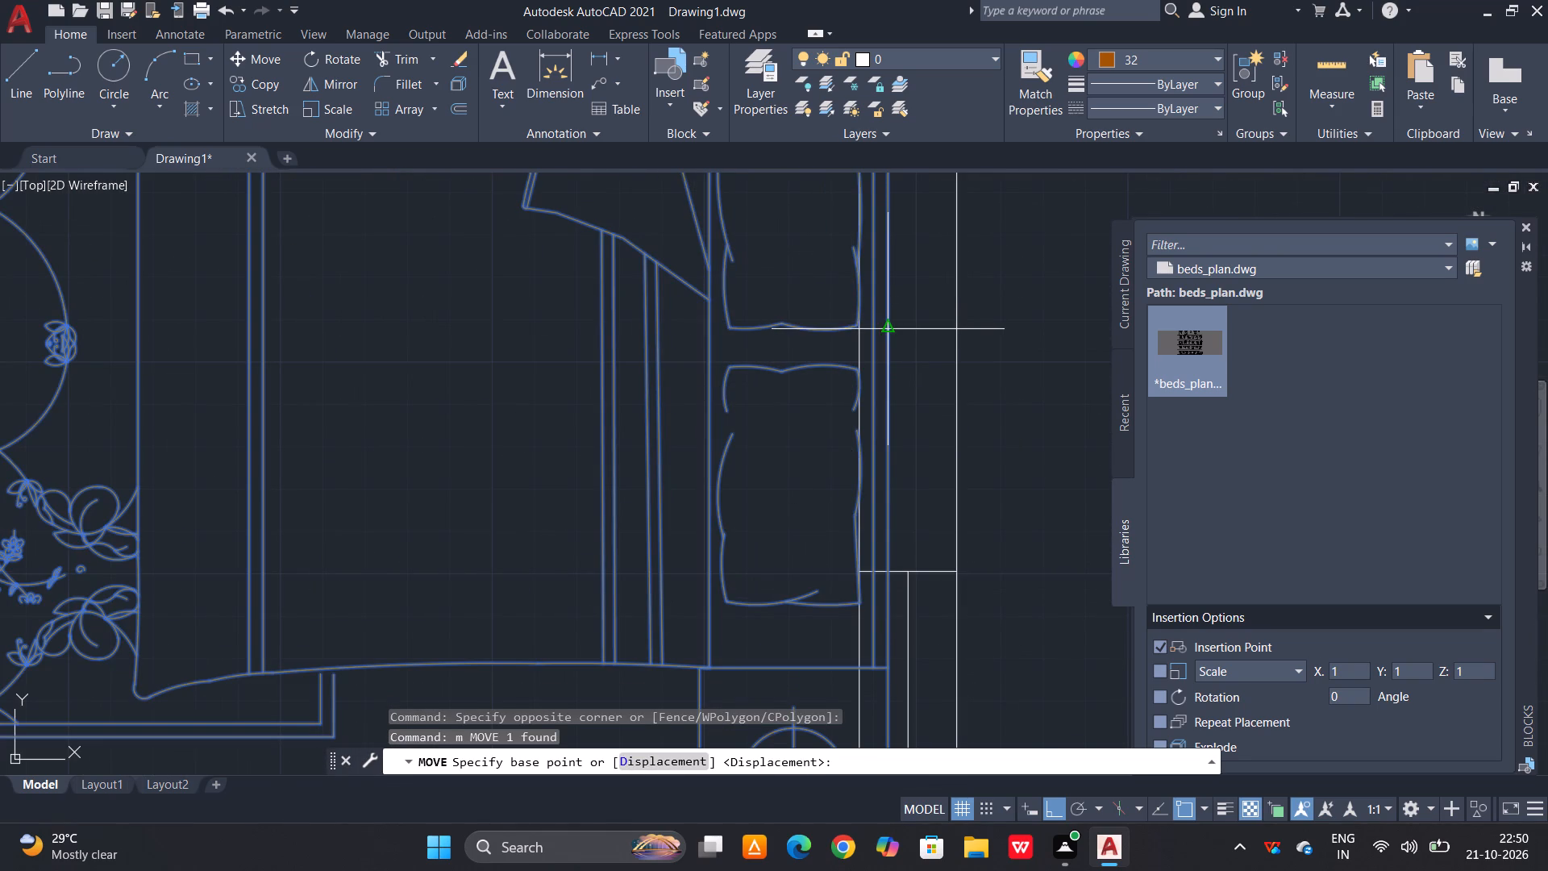
click(885, 329)
click(853, 333)
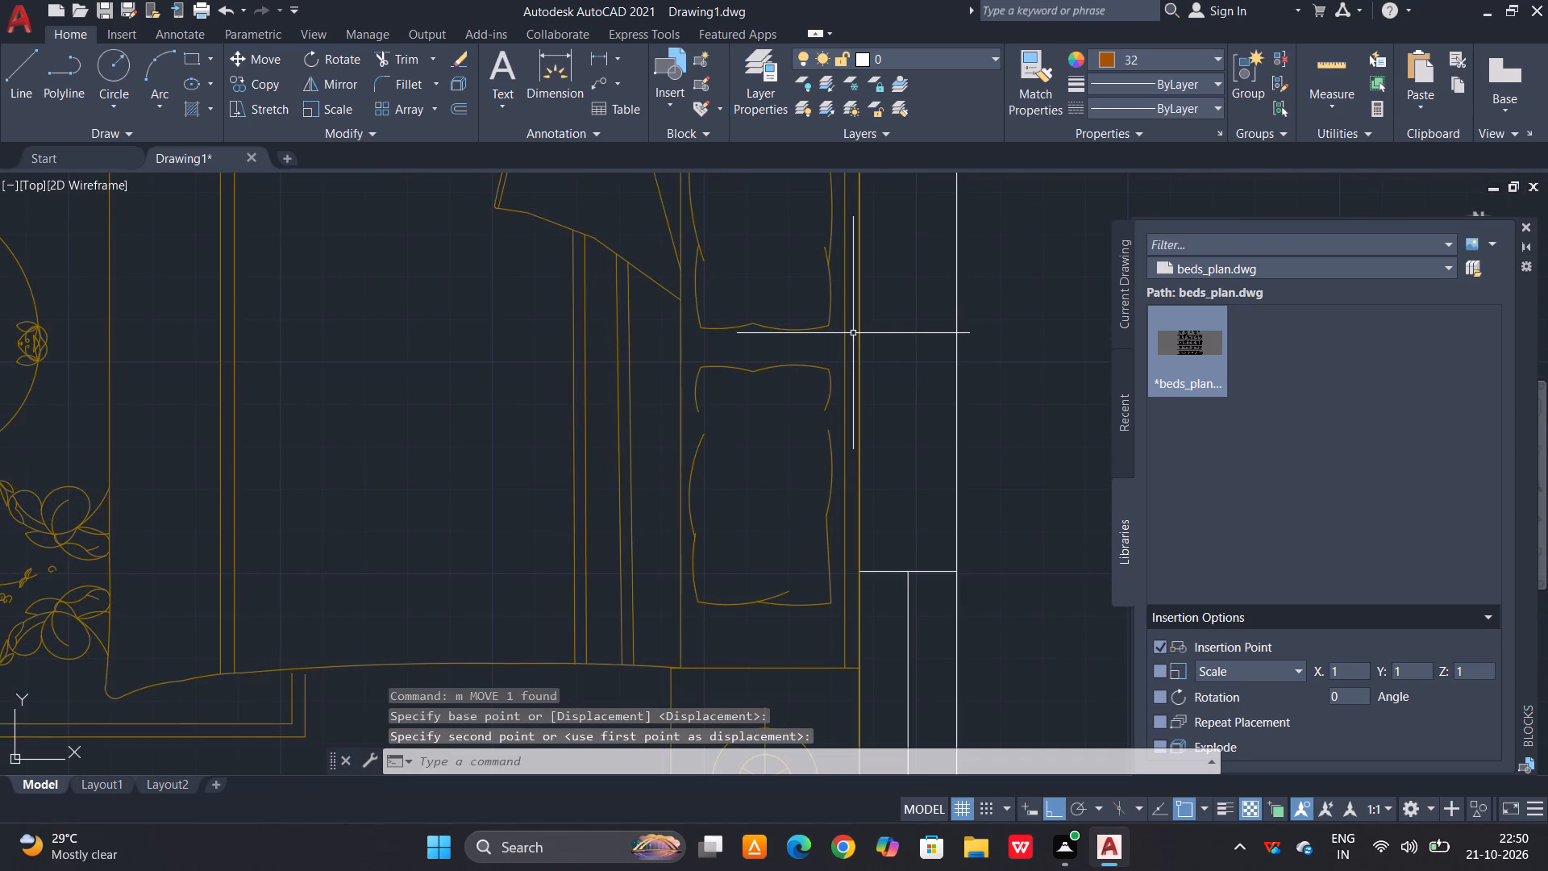
Mirror the top-middle bedroom's bed about a vertical line through the small room beside it, keeping the original bed.
scroll(848, 360, down, 5)
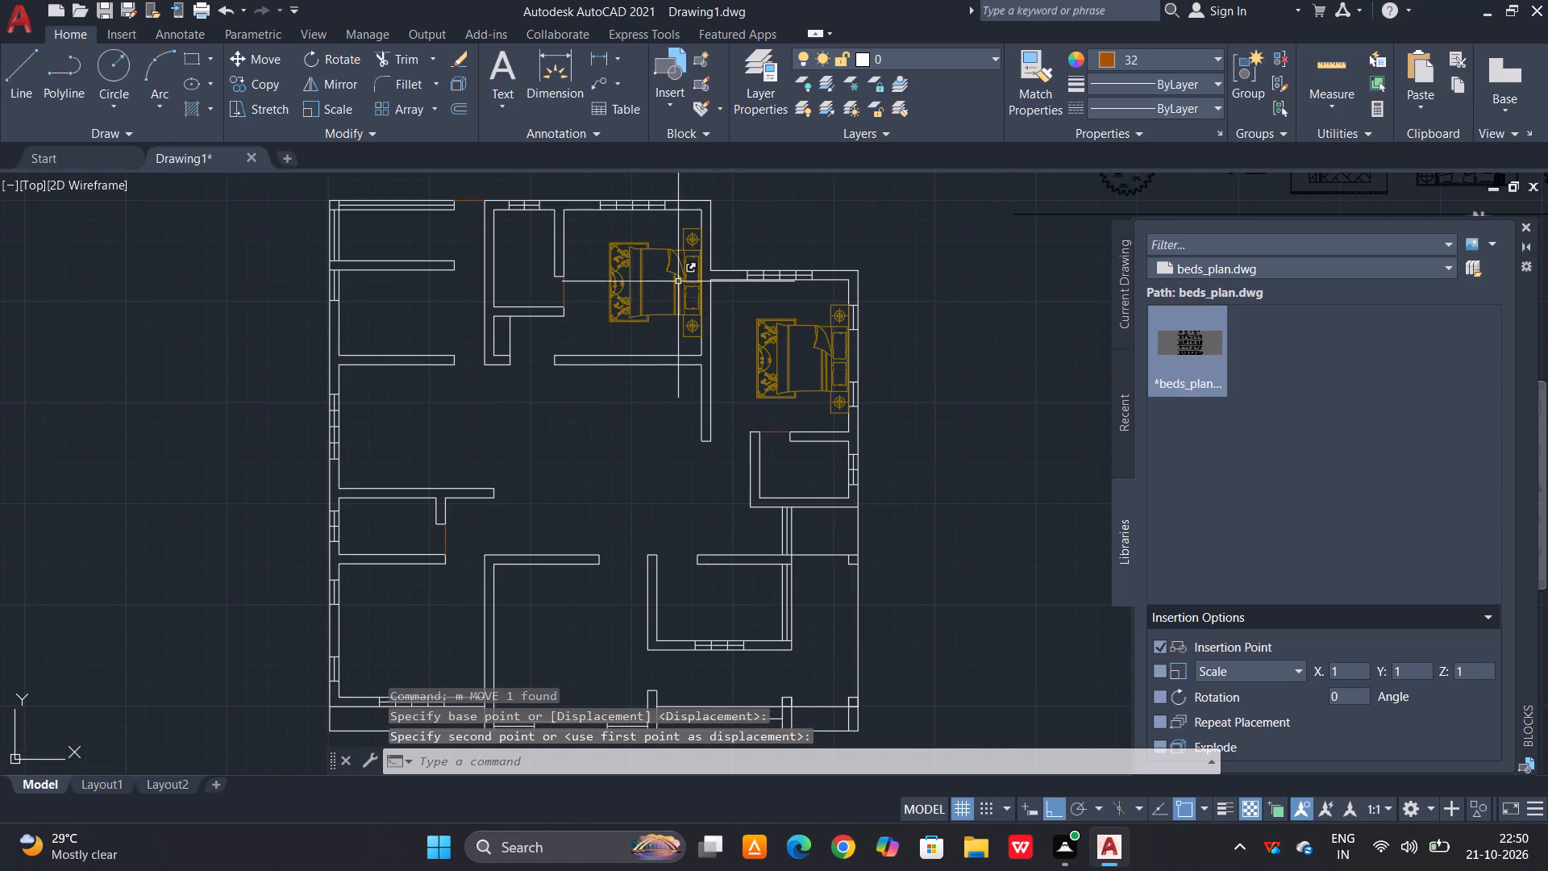
click(677, 281)
text(mi)
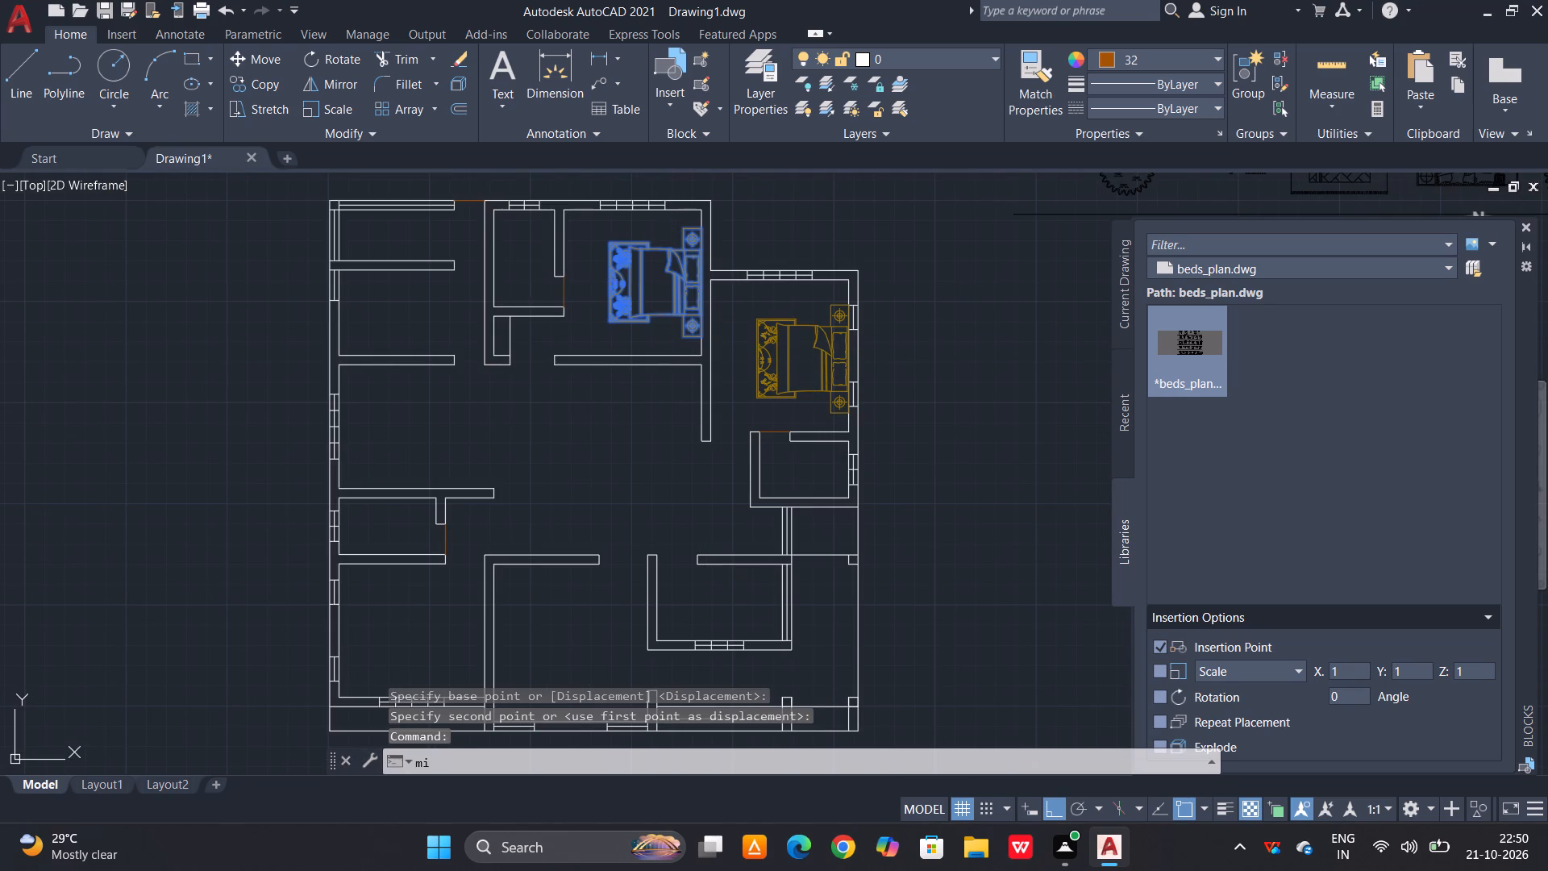
key(space)
click(541, 256)
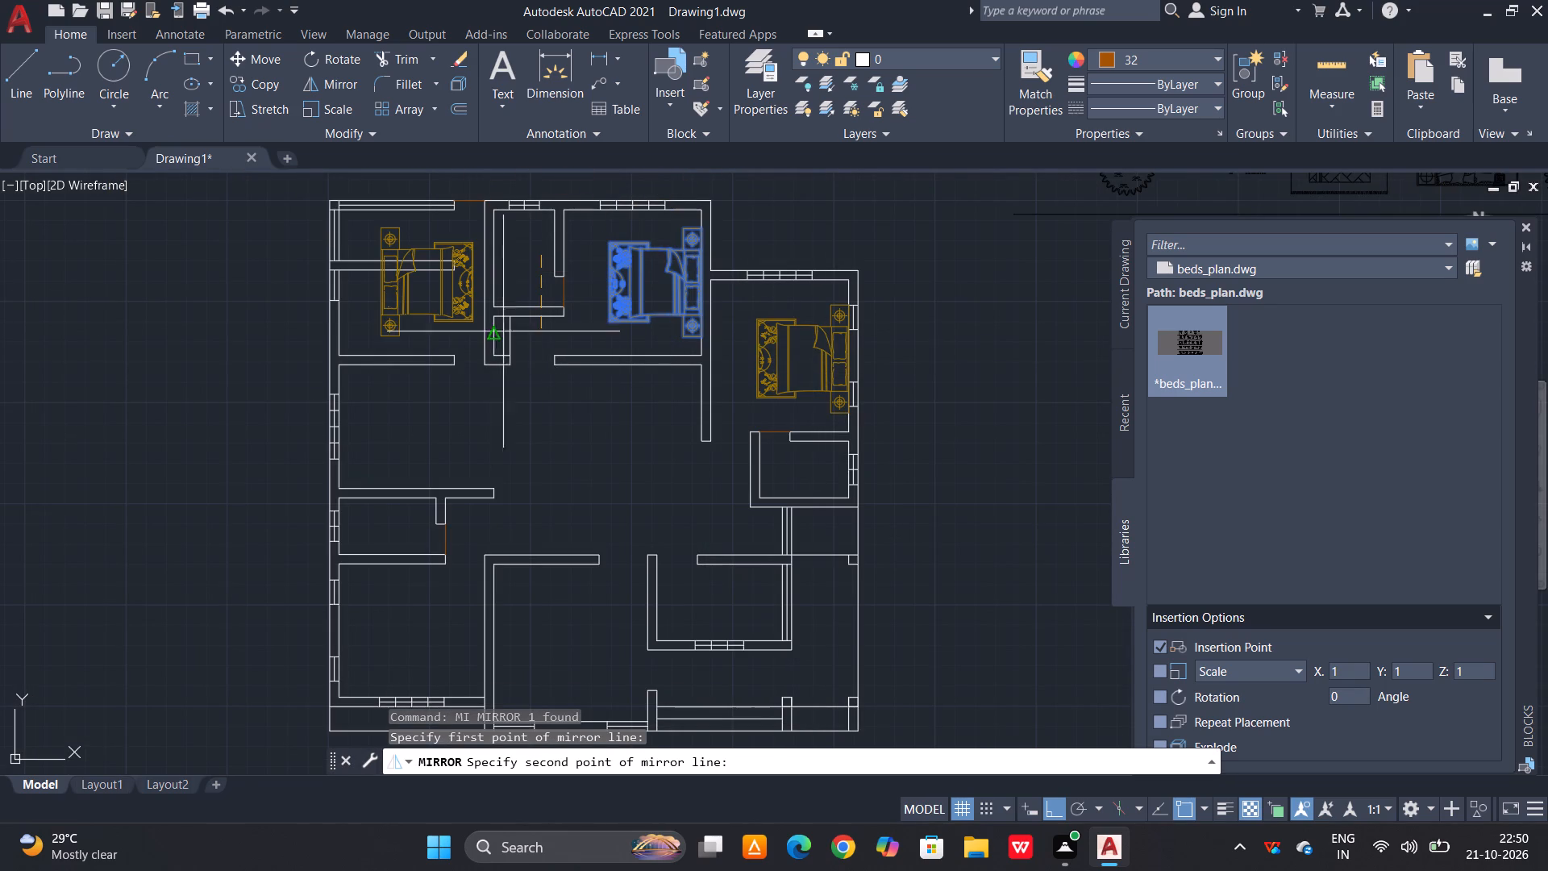
click(523, 480)
key(space)
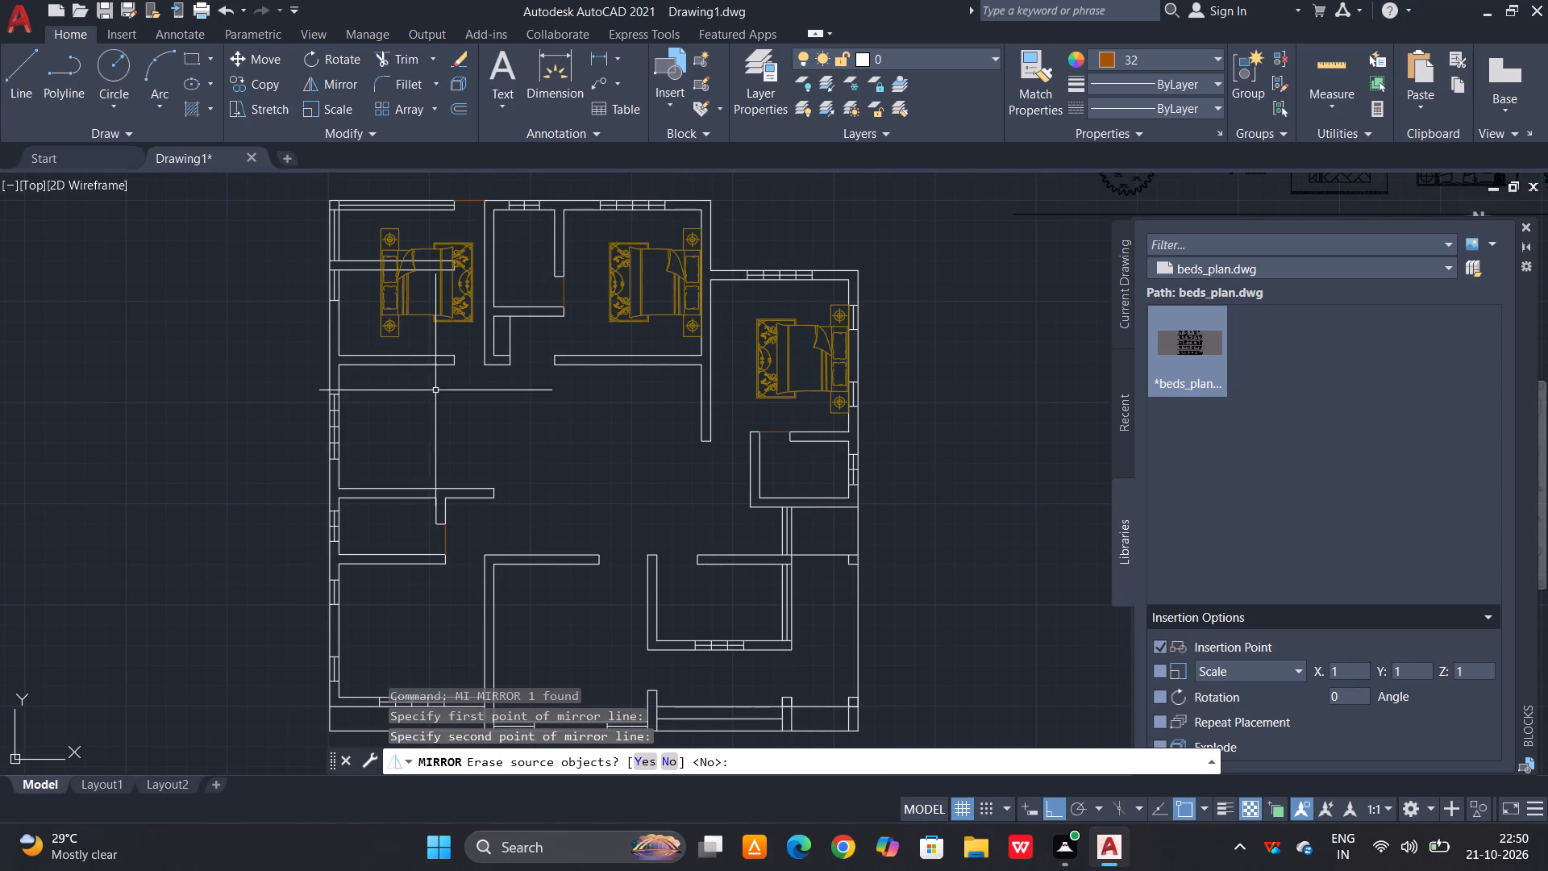
Move the mirrored bed into the bottom-left bedroom, with its headboard flush against the inner face of the windowed outer wall.
click(388, 290)
click(366, 311)
scroll(378, 251, up, 3)
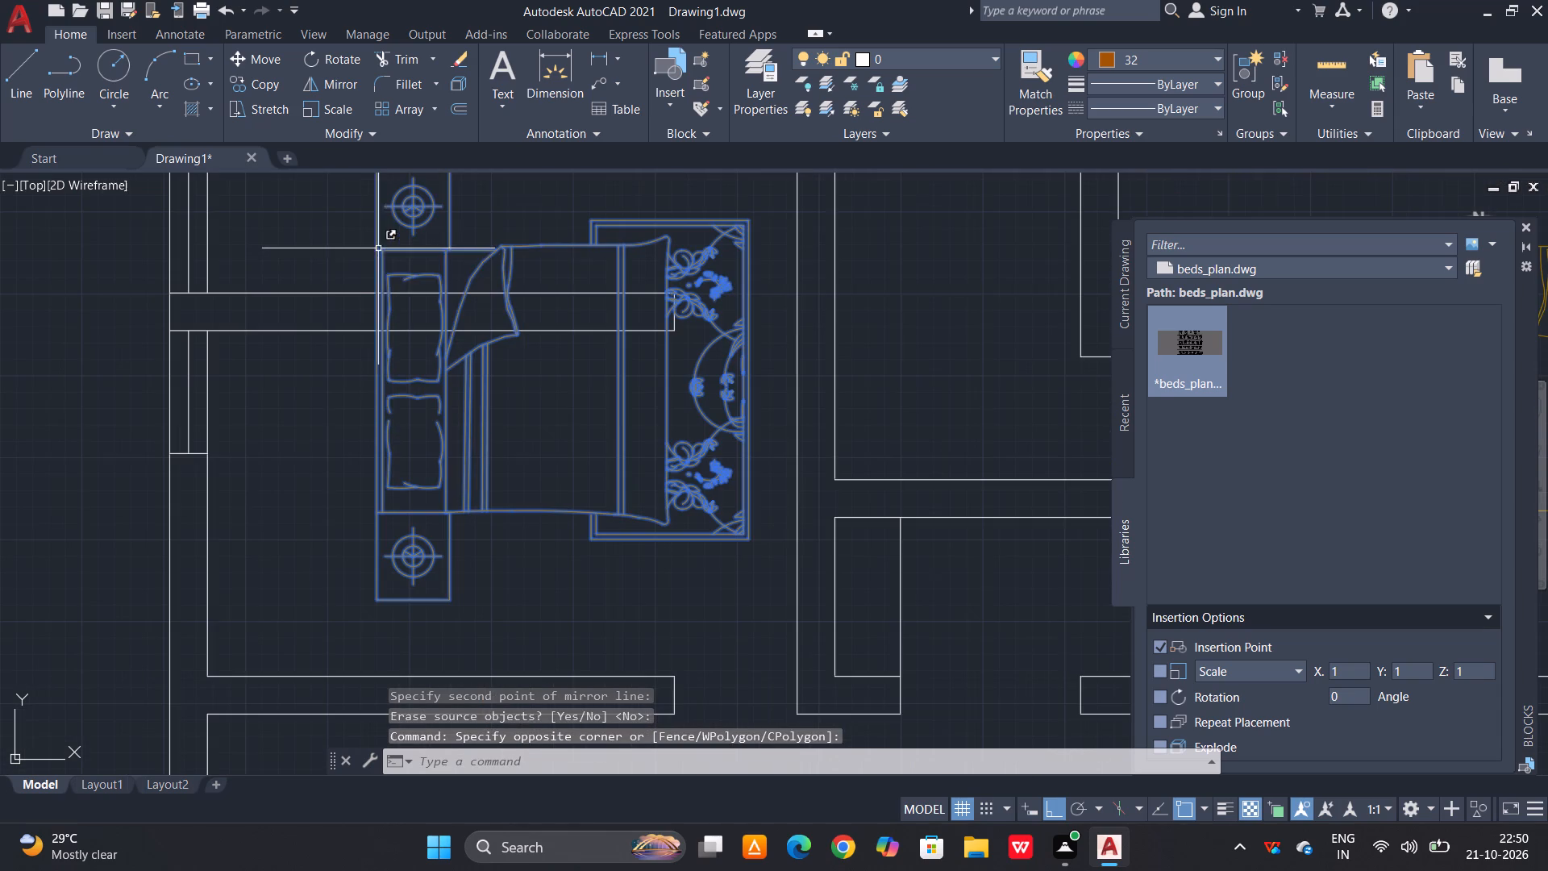
text(m)
key(space)
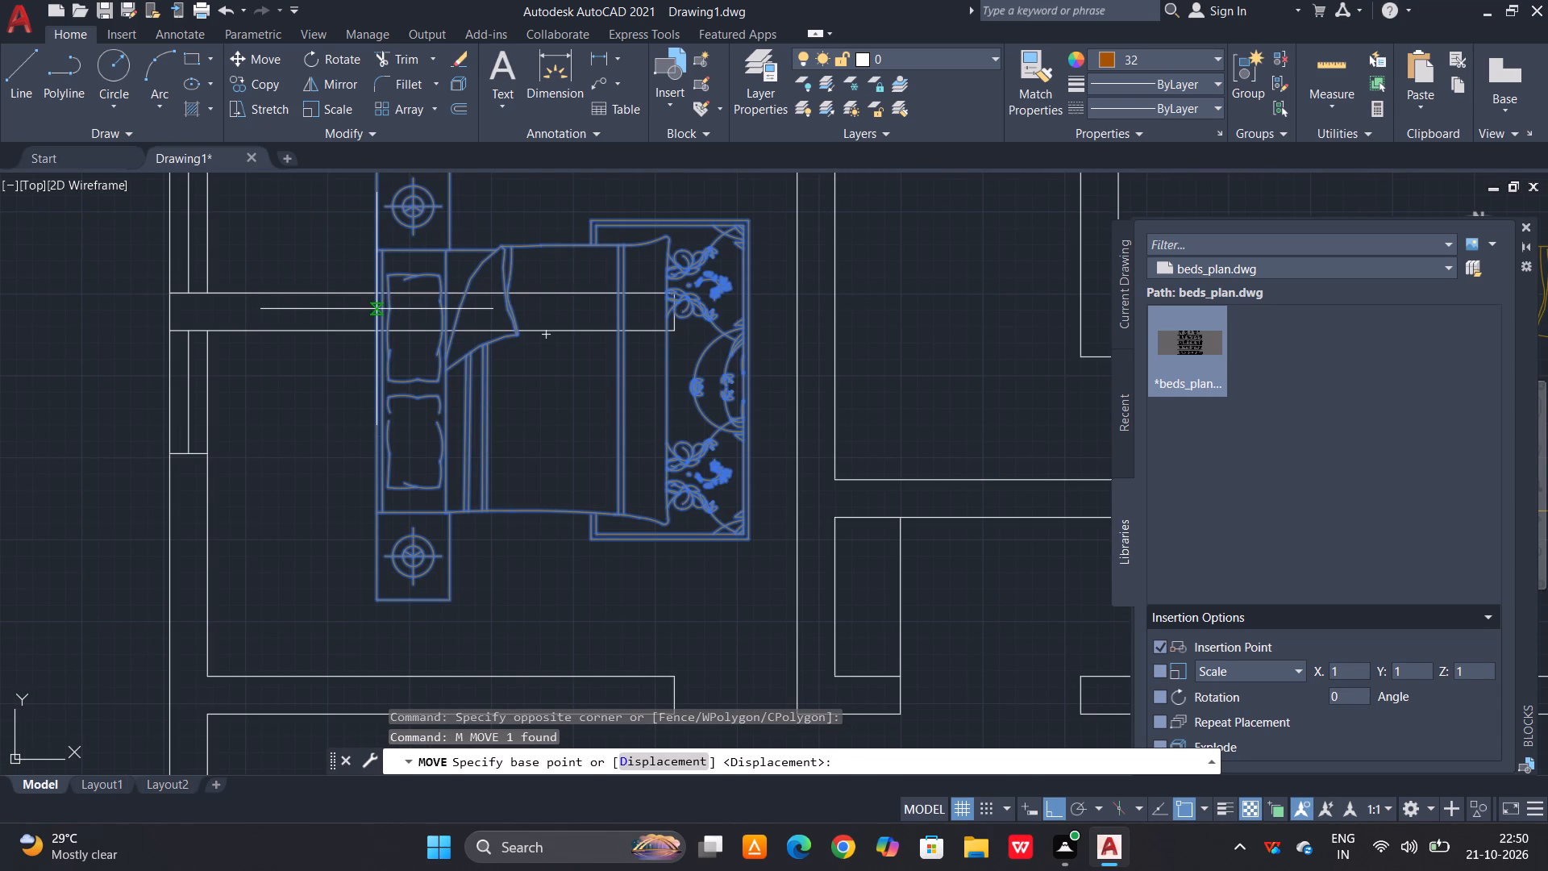
scroll(377, 309, up, 3)
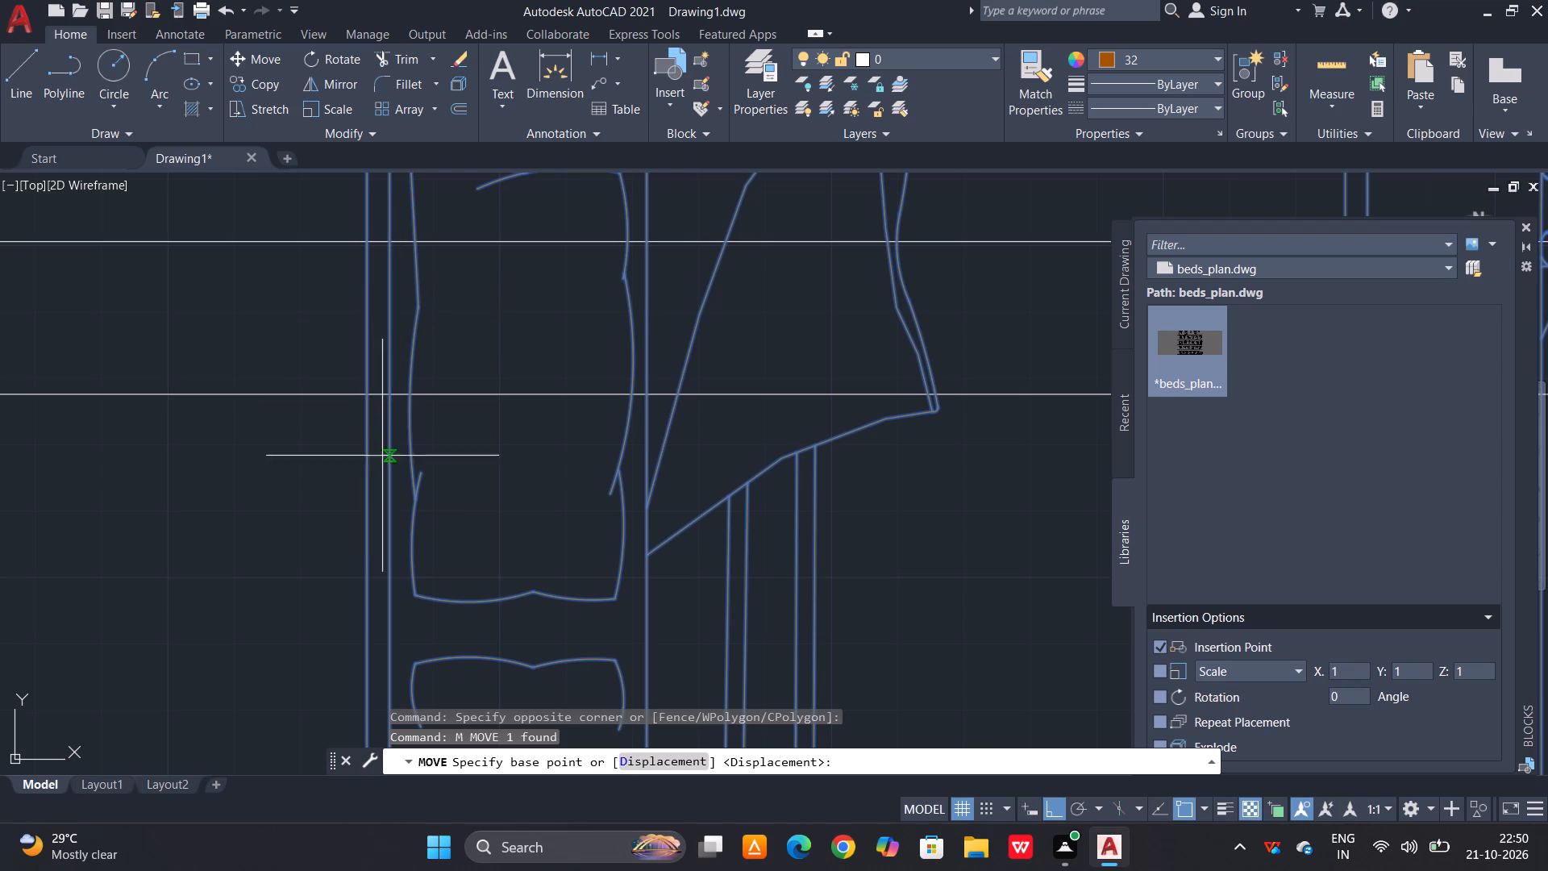
scroll(402, 477, down, 2)
click(392, 528)
scroll(604, 328, down, 8)
scroll(586, 405, up, 3)
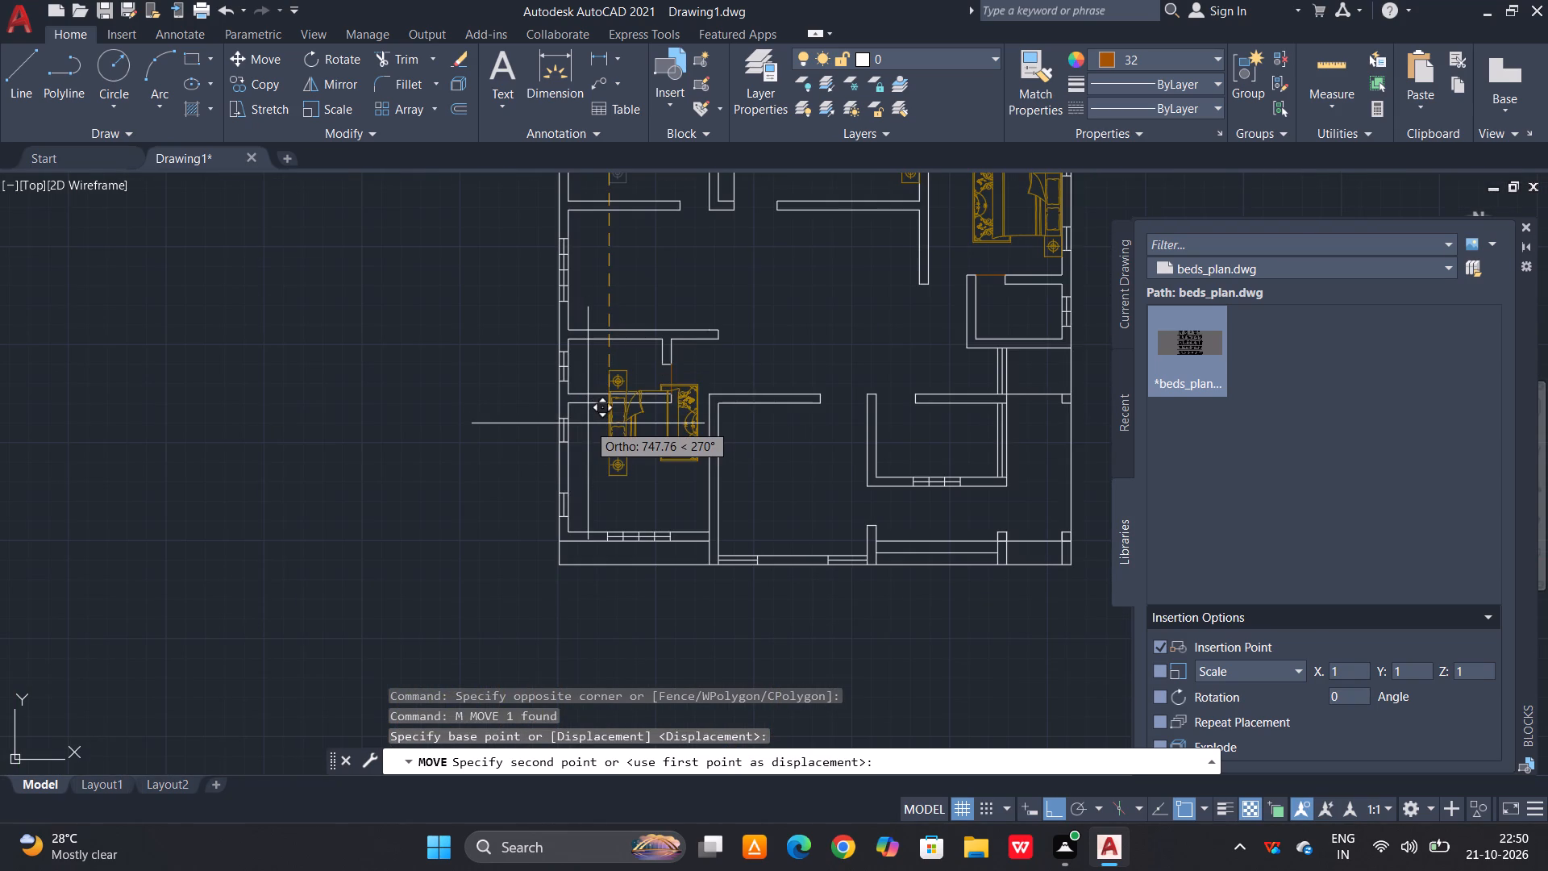
scroll(569, 473, up, 3)
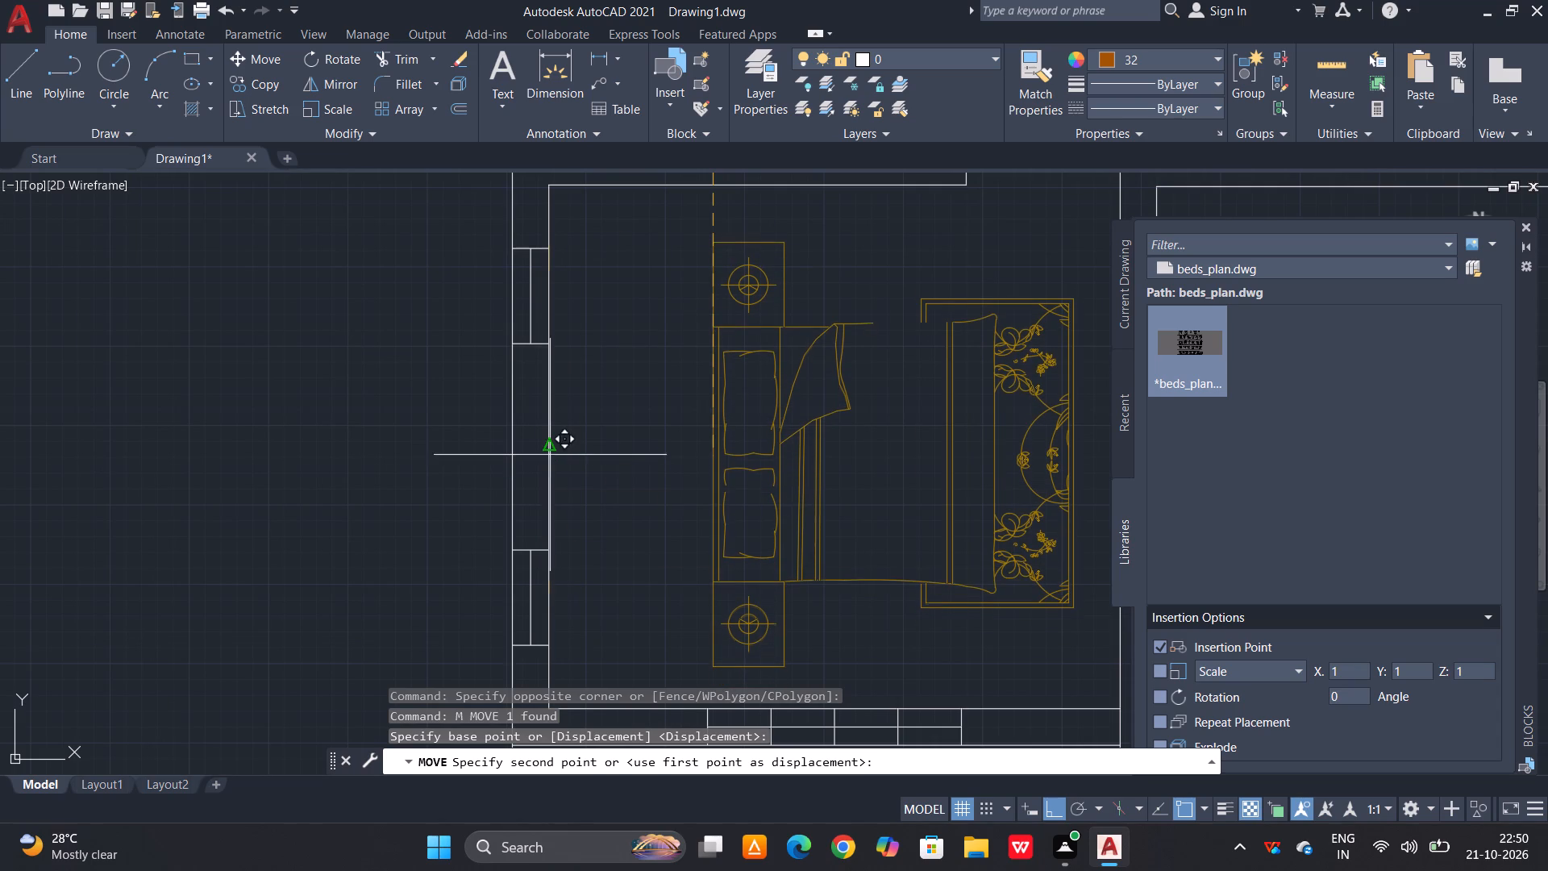
click(554, 450)
scroll(570, 479, down, 3)
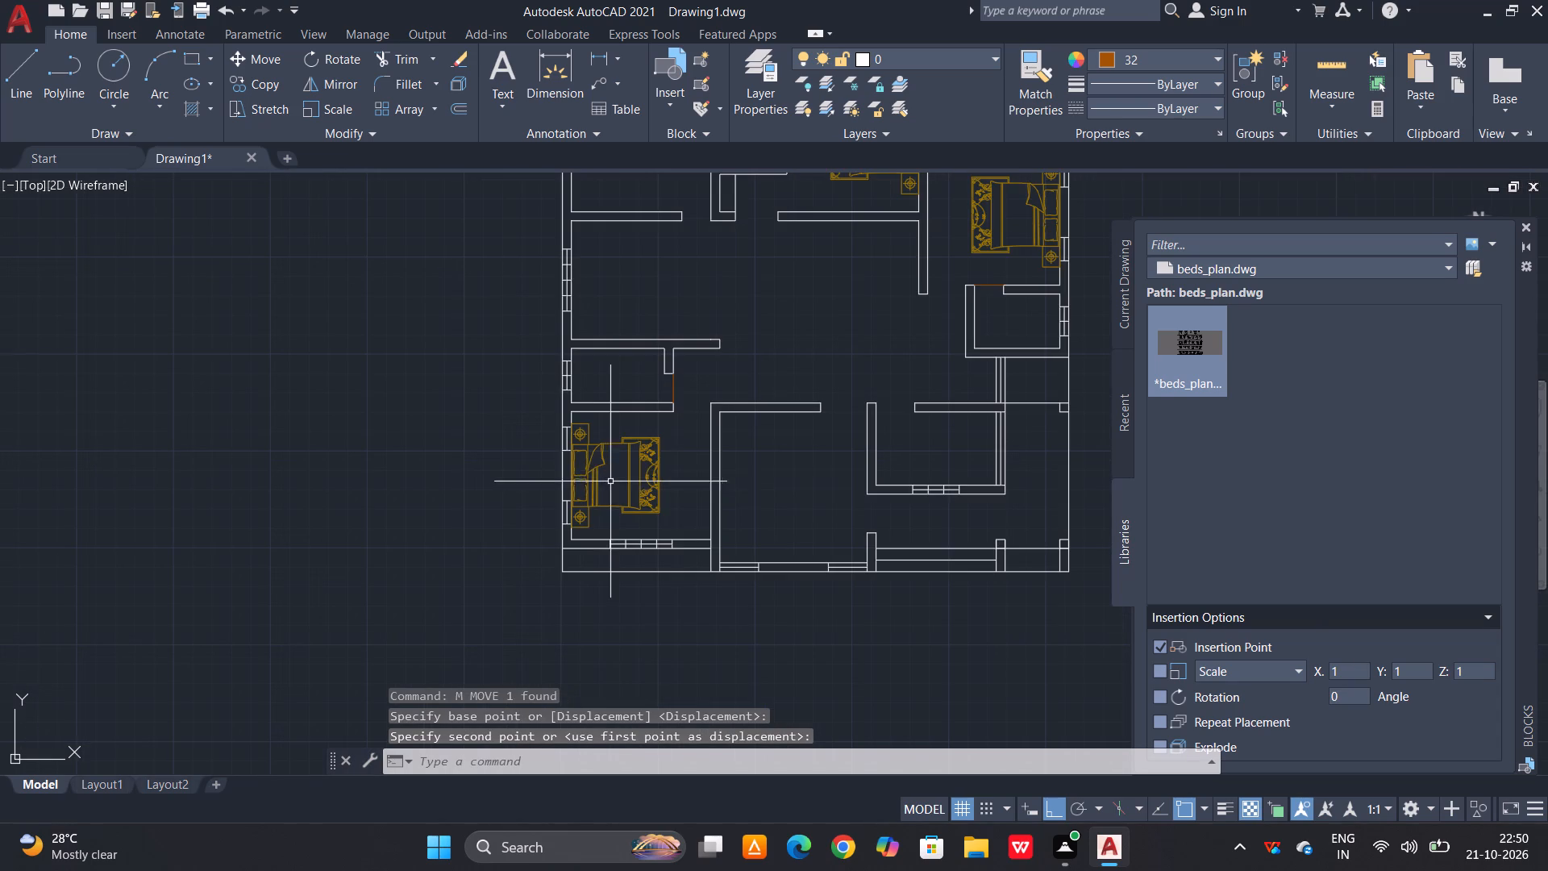
Delete the spare bed above the floor plan together with the leftover collection of bed blocks beside it.
scroll(790, 480, down, 1)
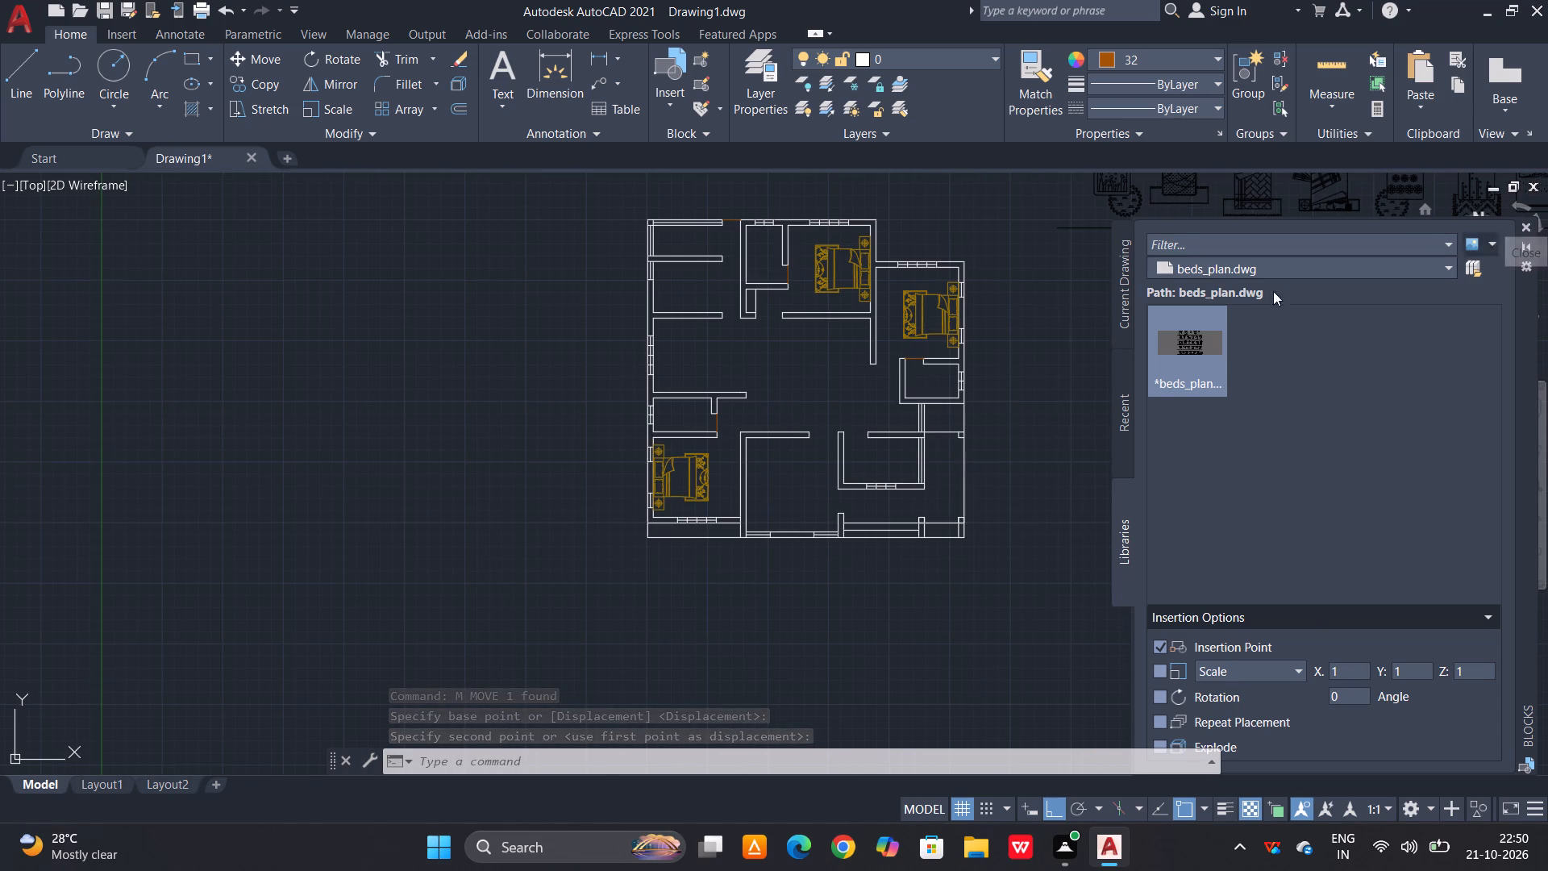
scroll(893, 375, down, 3)
middle_drag(884, 387, 792, 422)
scroll(751, 367, up, 3)
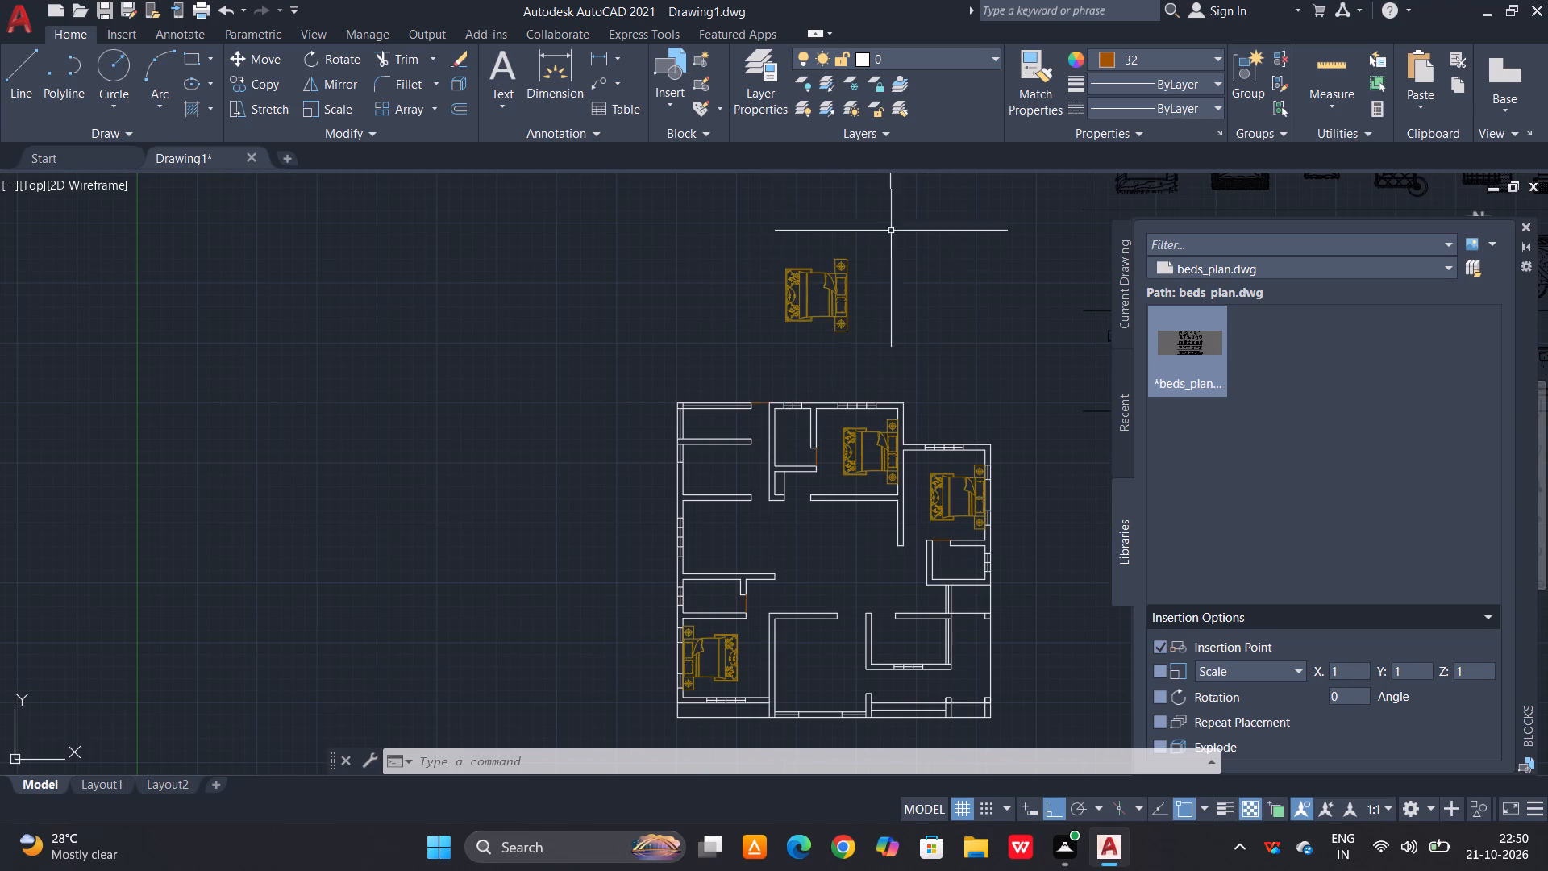
drag(893, 228, 861, 256)
click(768, 314)
scroll(664, 335, down, 3)
drag(929, 198, 905, 223)
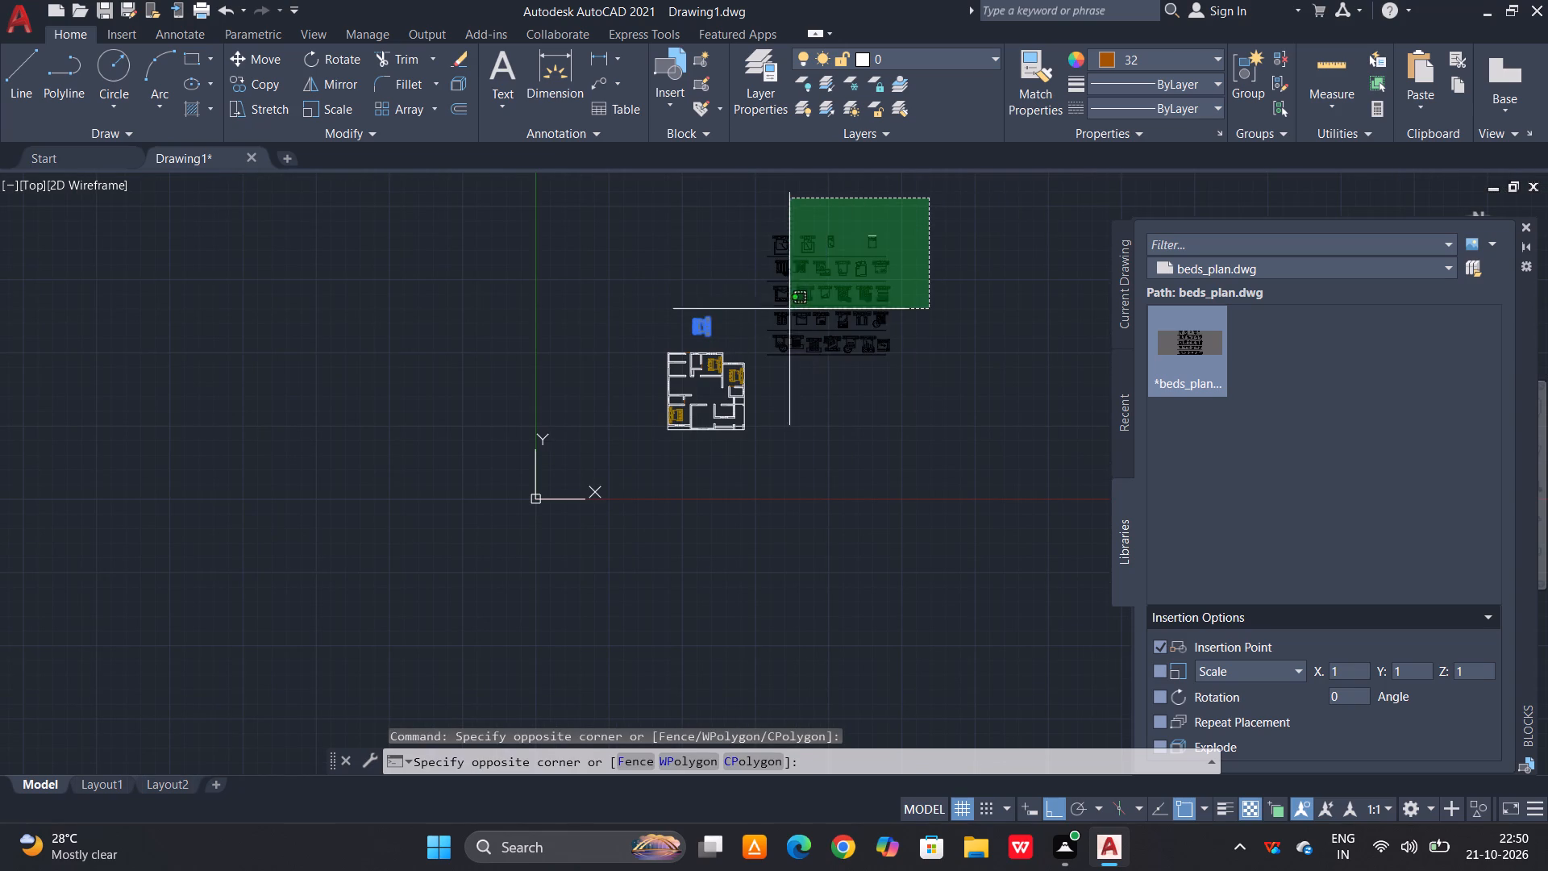
click(761, 382)
key(Delete)
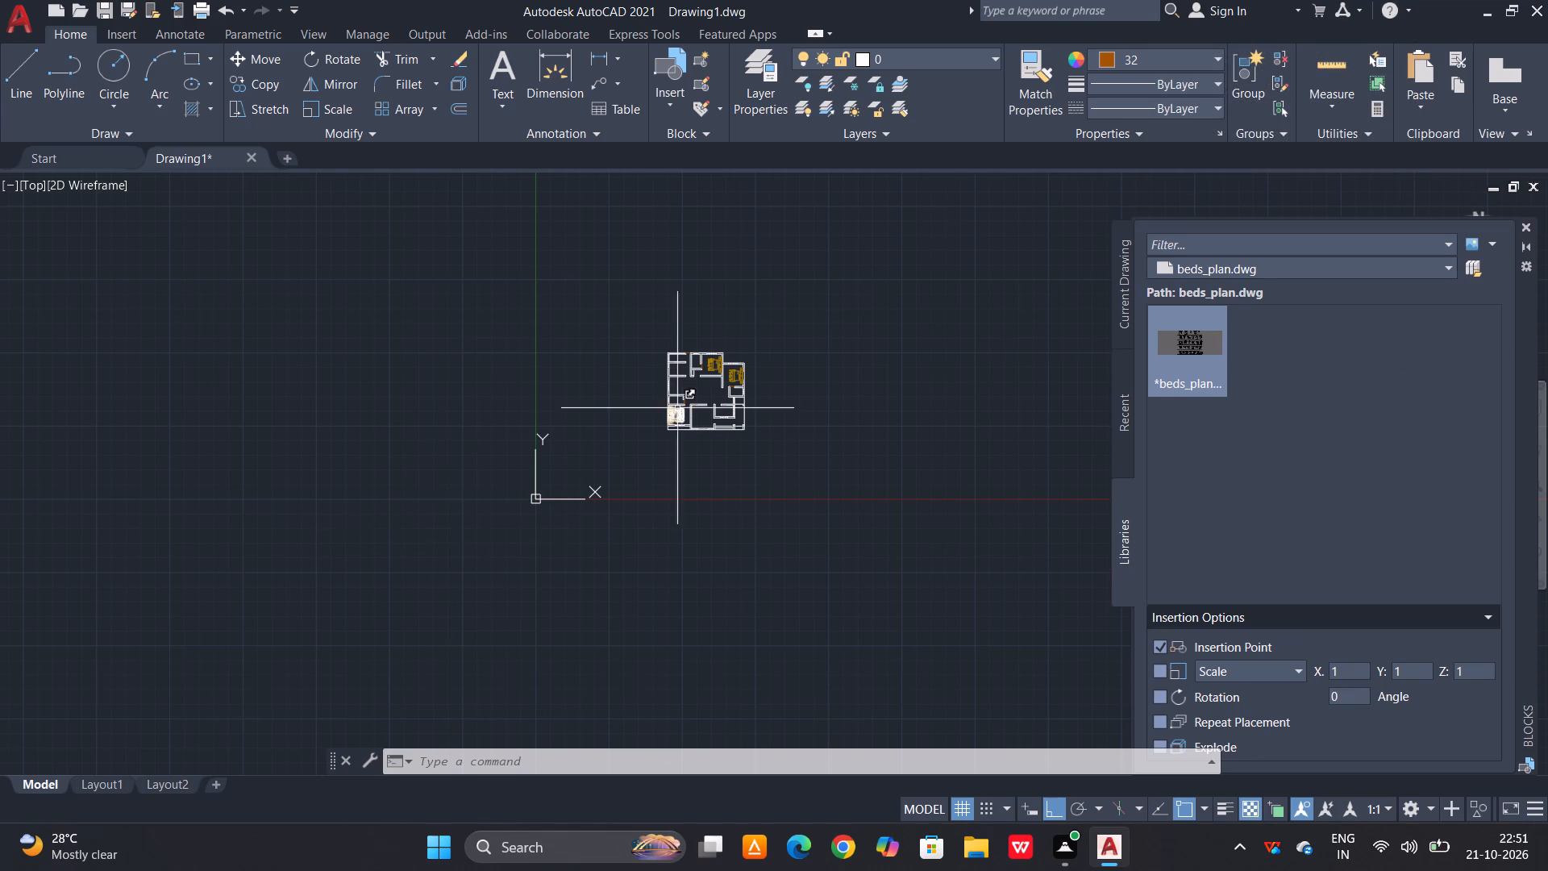
Load patient-chairs.dwg from the Downloads folder as the block library.
scroll(677, 408, up, 3)
middle_drag(707, 407, 562, 509)
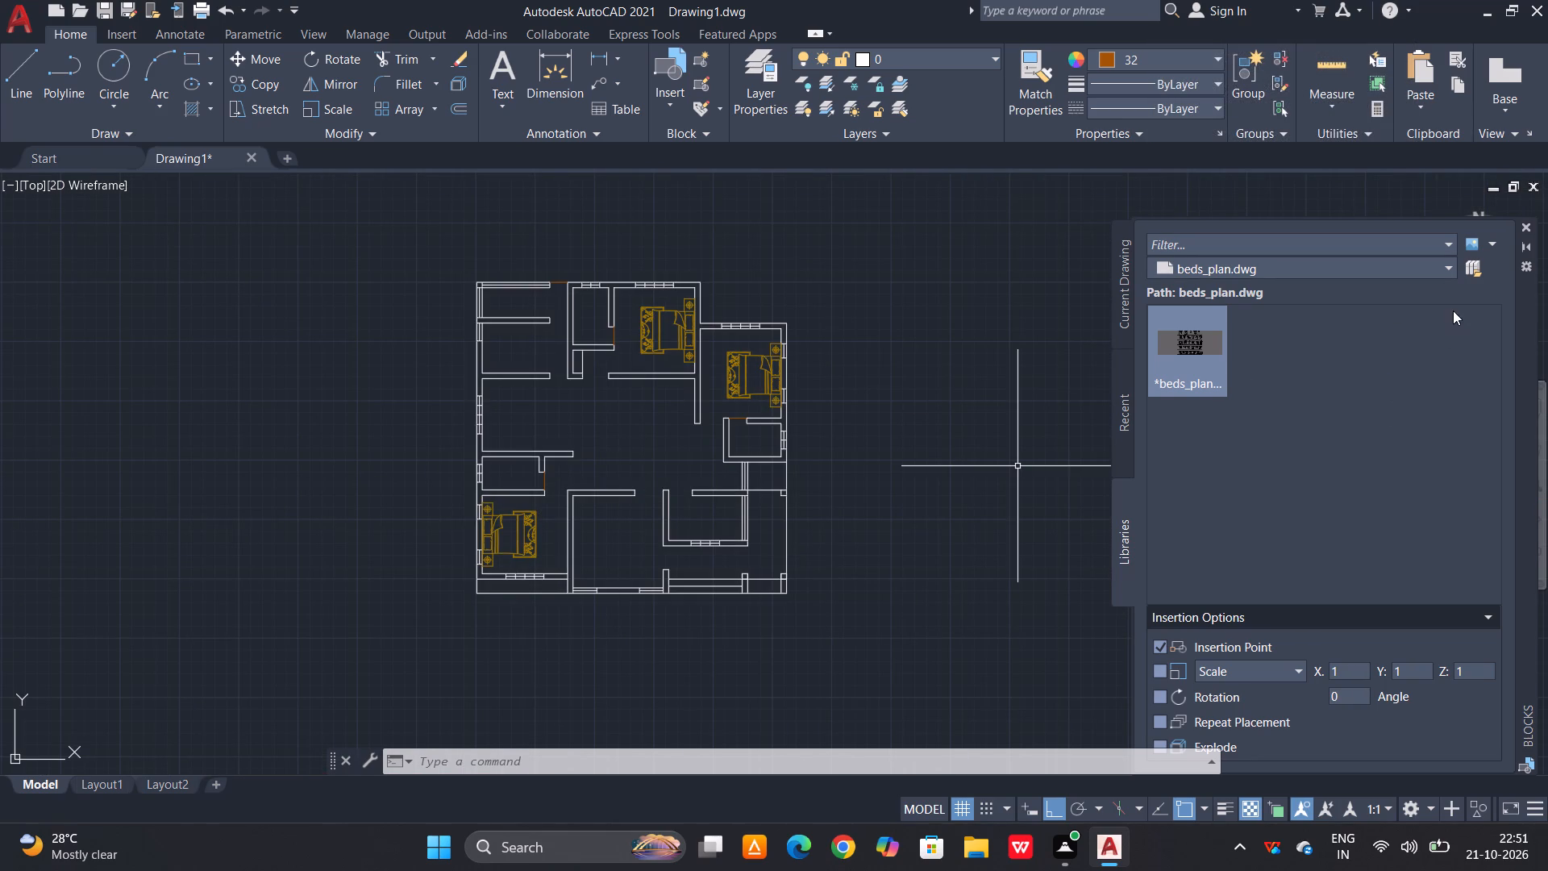
click(1475, 270)
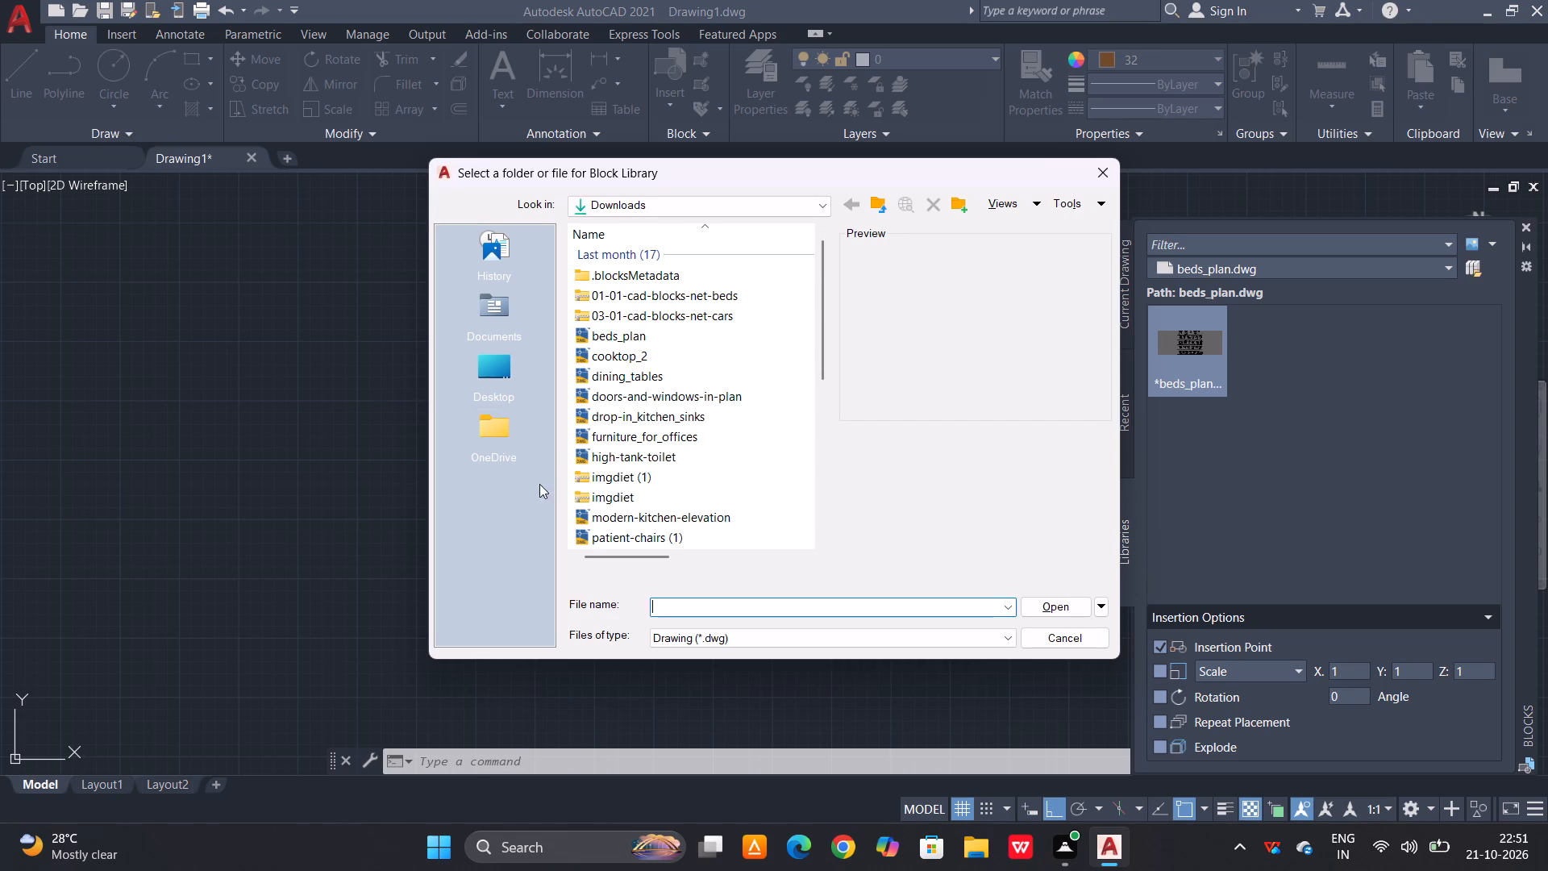
click(633, 445)
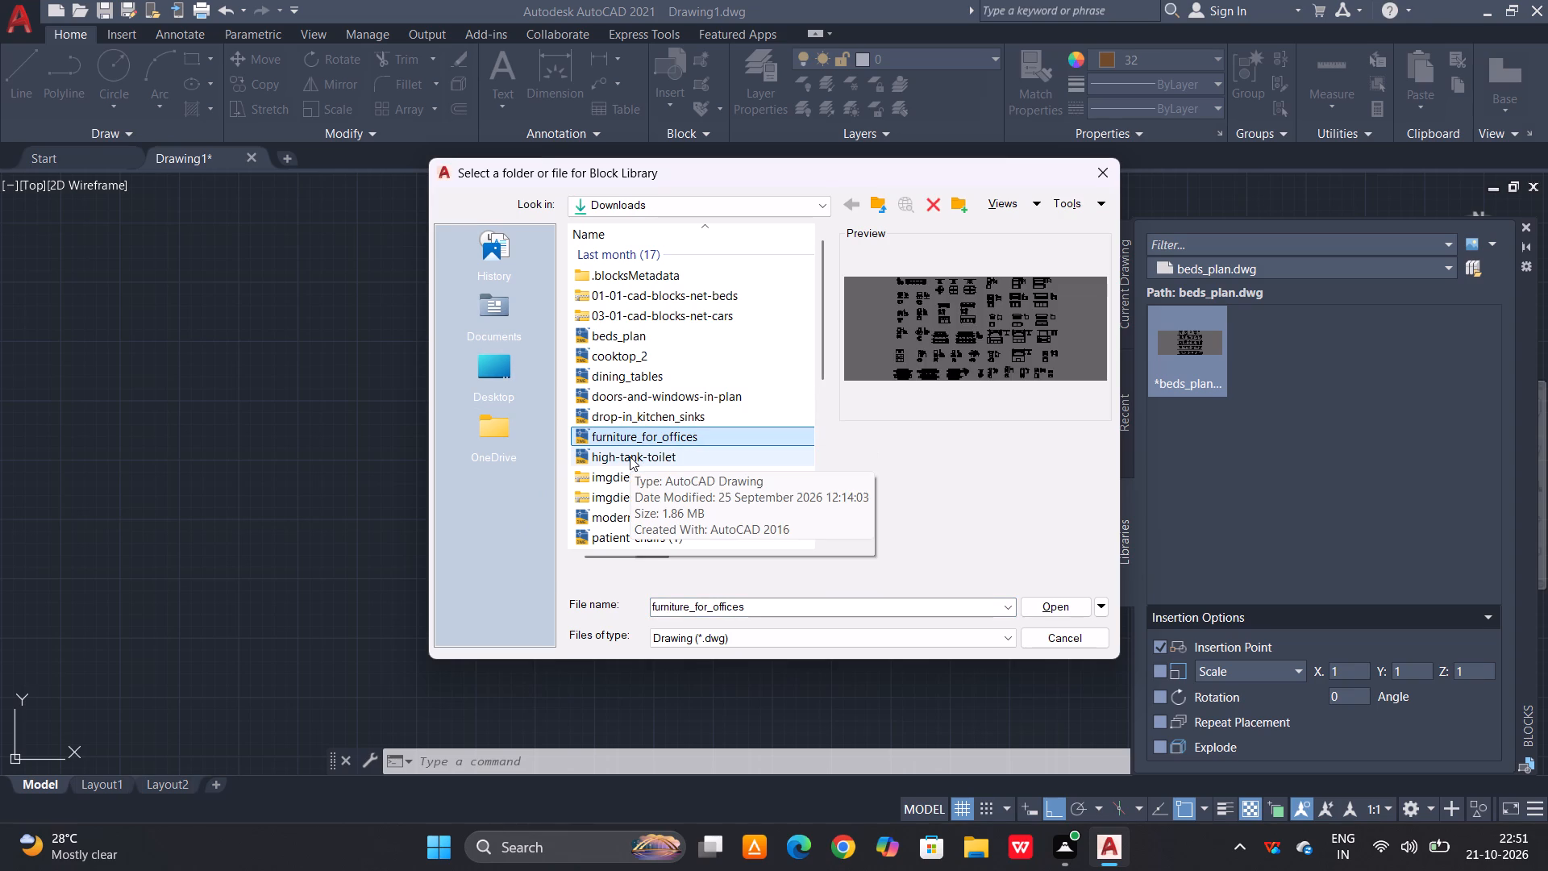
scroll(635, 395, down, 1)
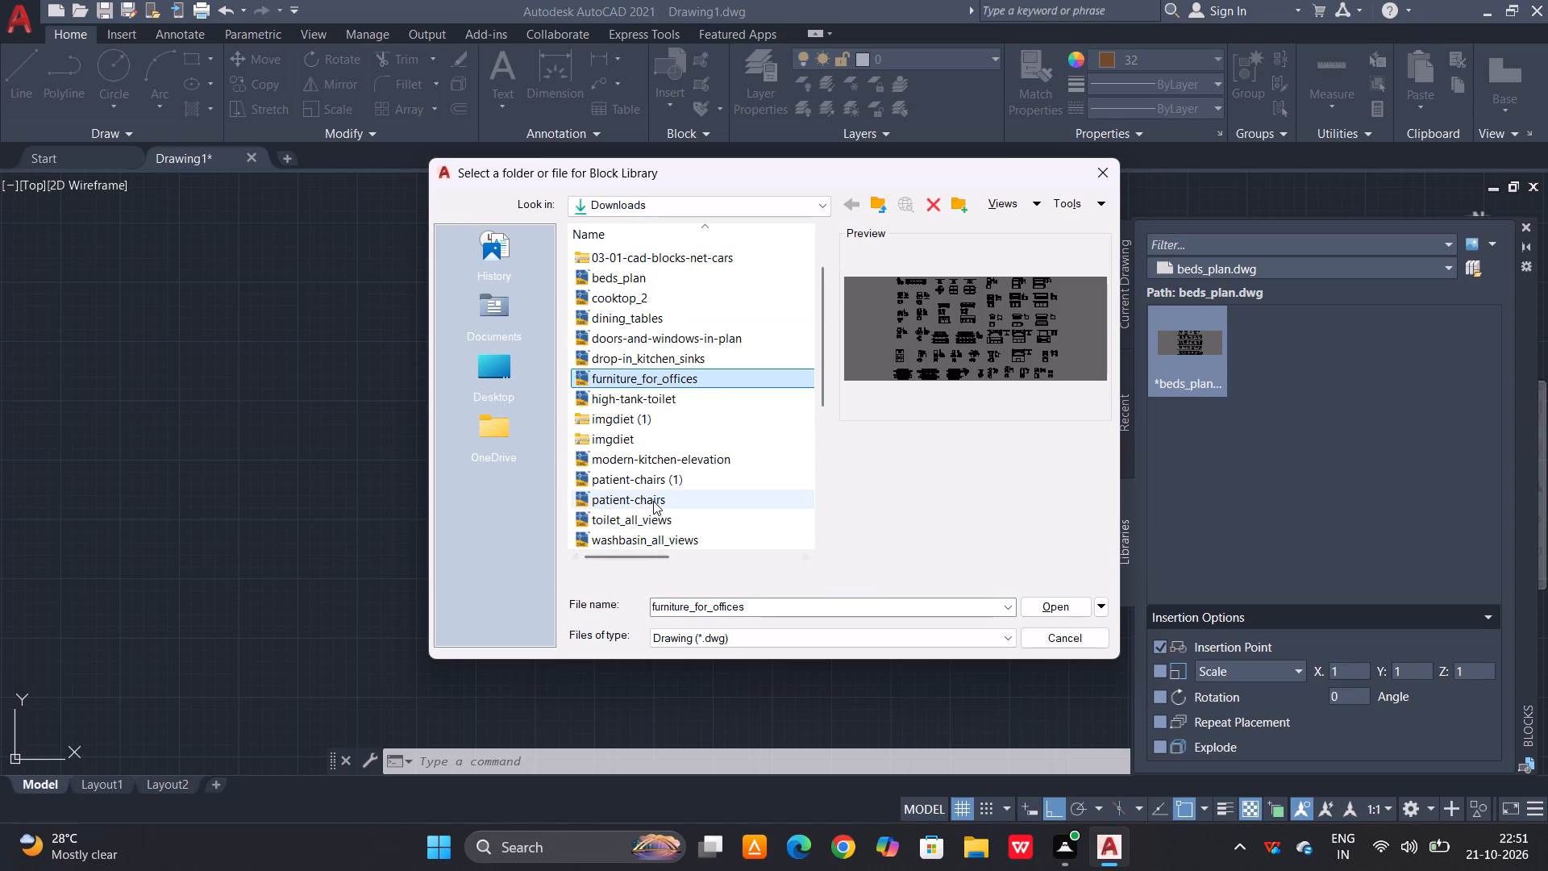
click(653, 501)
click(1061, 604)
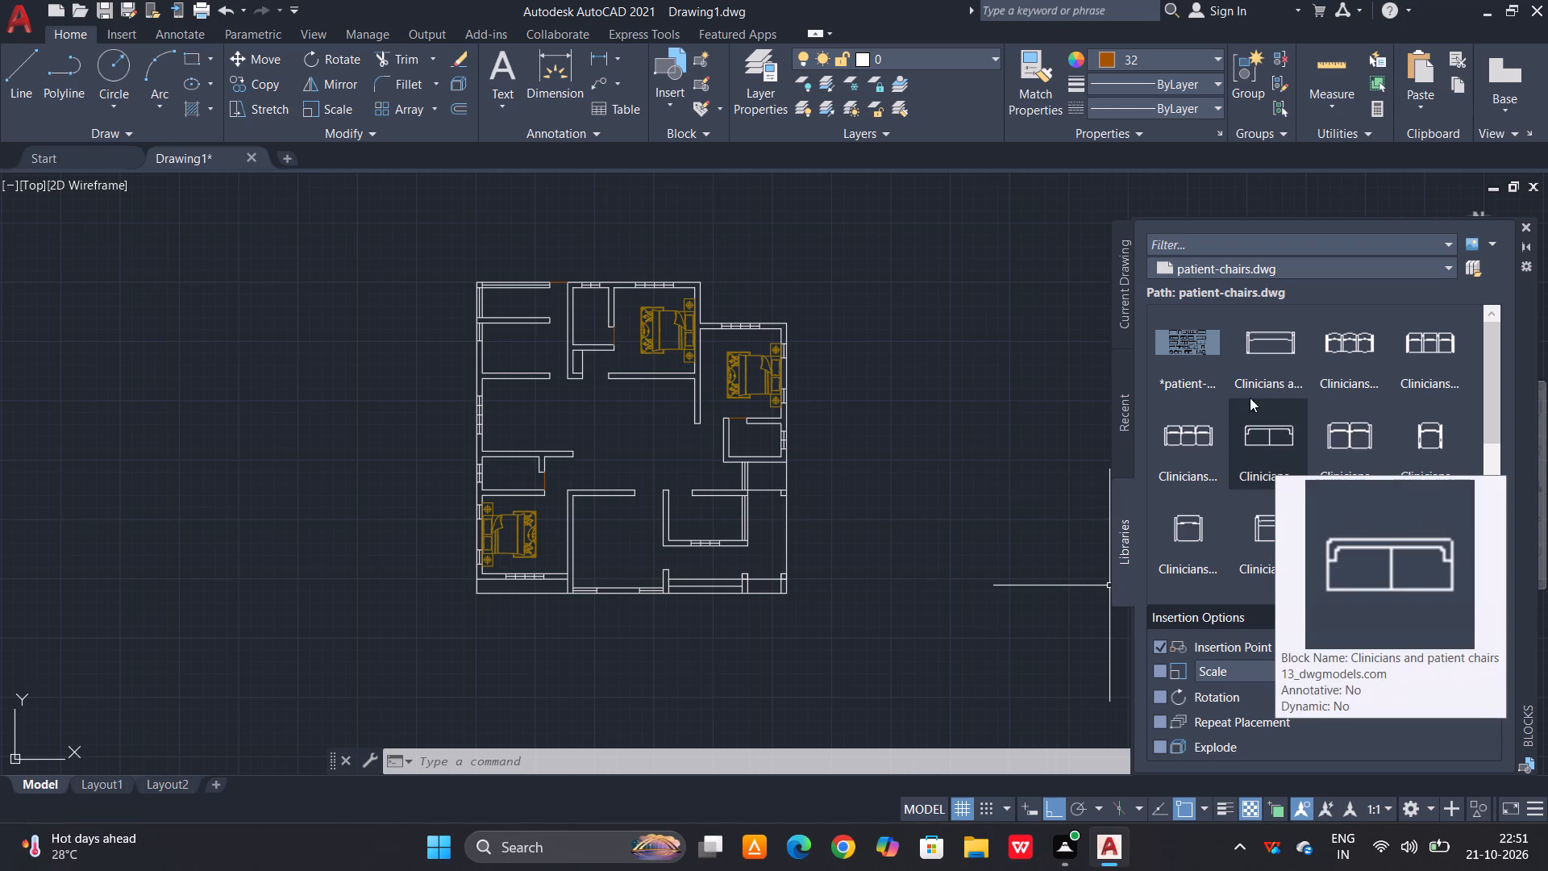
Insert the three-seat sofa block with rounded back corners from the patient-chairs library near the floor plan.
scroll(1257, 382, down, 4)
scroll(1226, 452, down, 4)
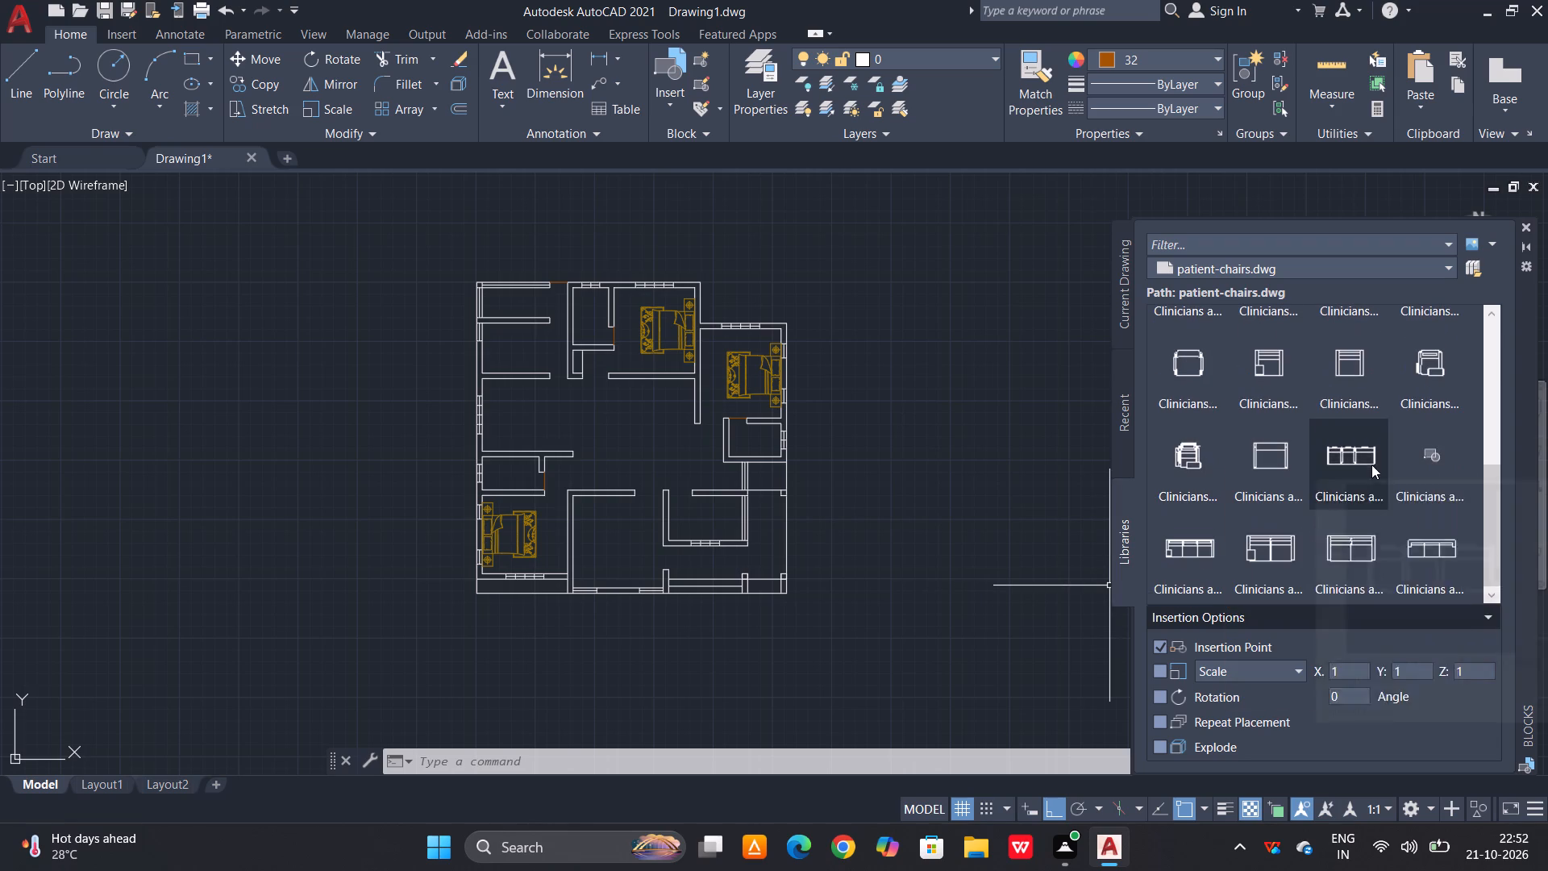
scroll(1459, 436, down, 3)
drag(1461, 551, 835, 523)
click(813, 507)
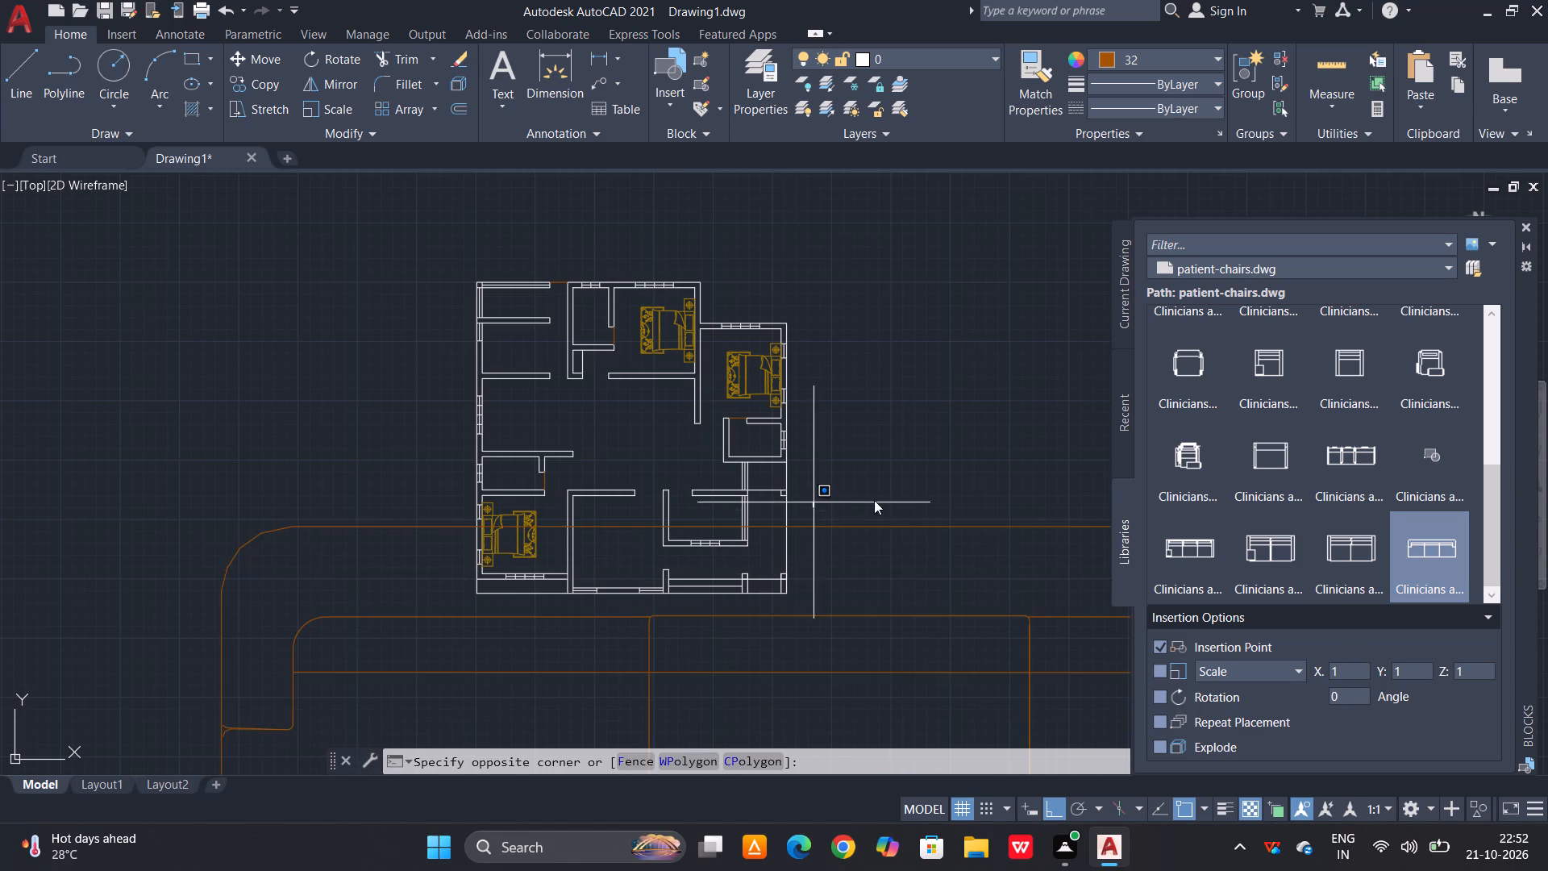
scroll(886, 506, down, 2)
click(877, 573)
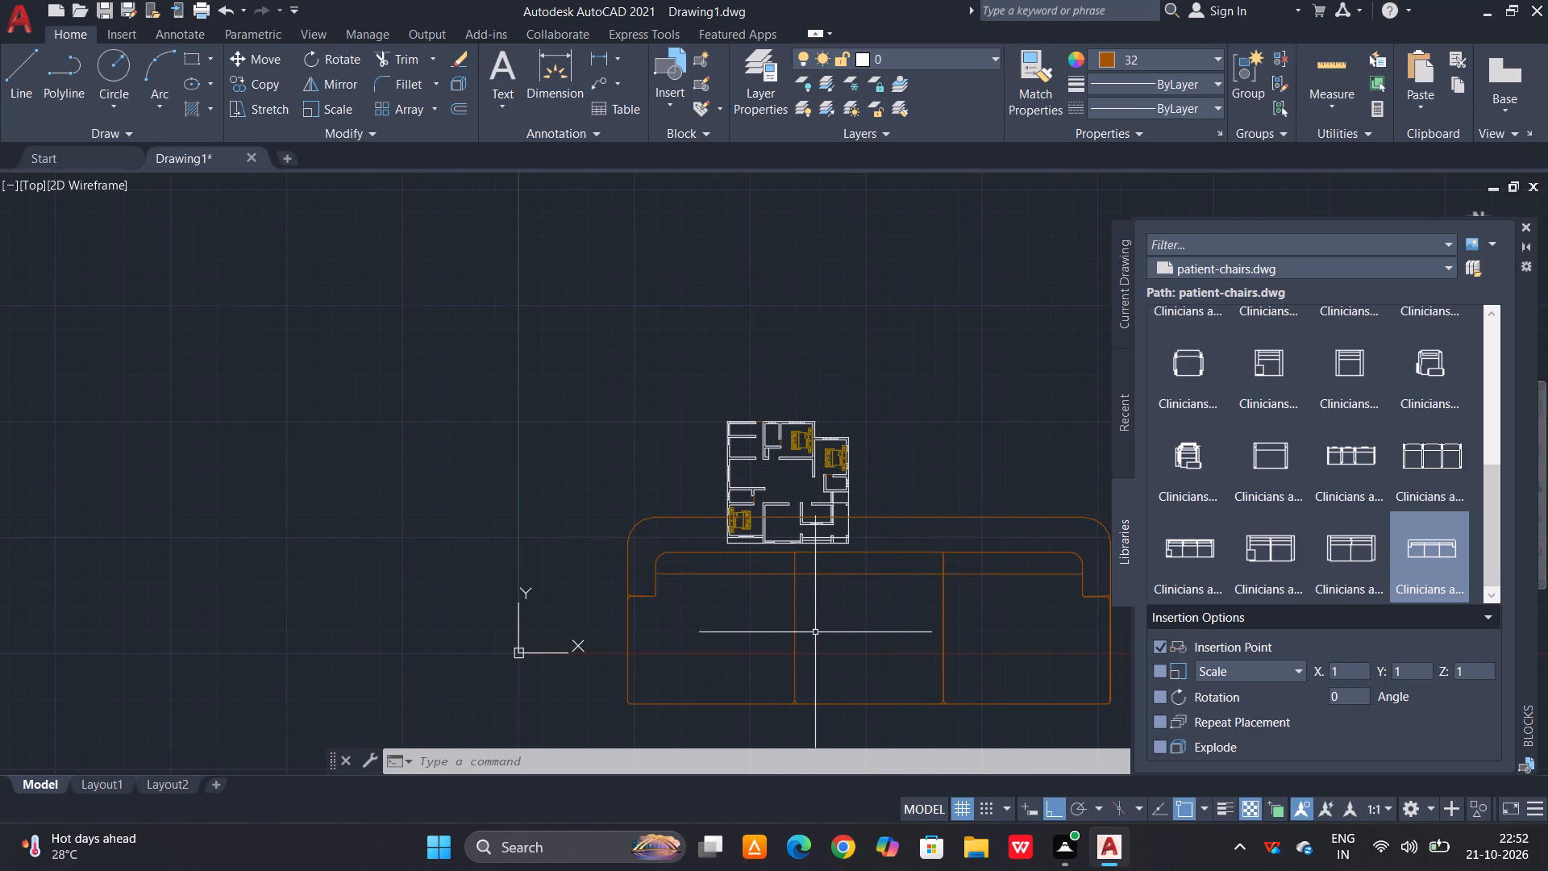
Scale the oversized sofa down about its upper-left corner to suit the floor plan.
click(815, 632)
click(722, 652)
key(s)
key(c)
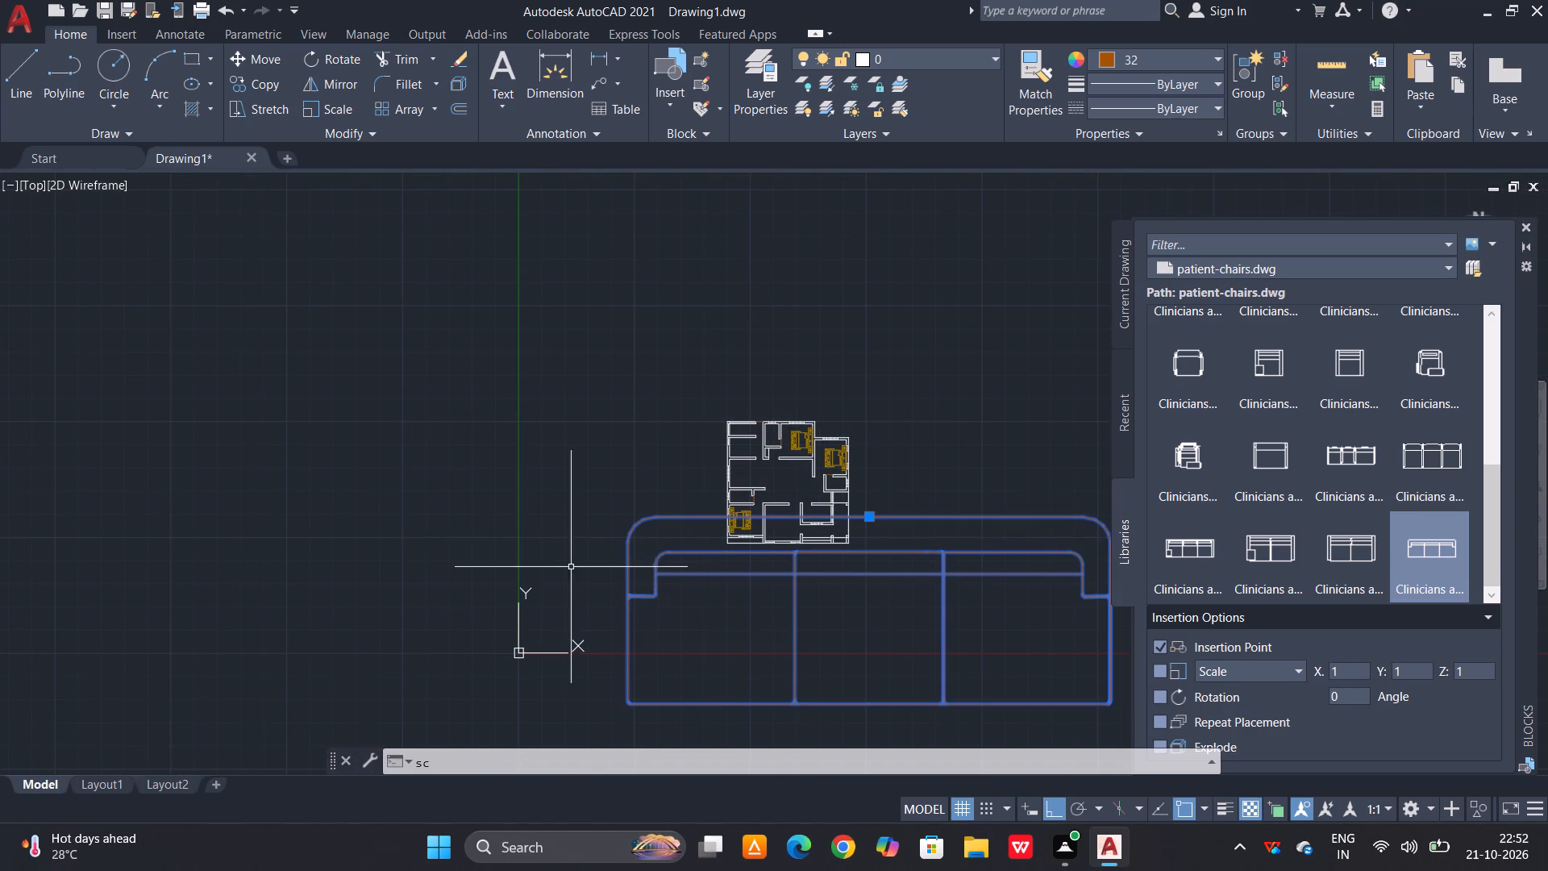
key(space)
click(630, 529)
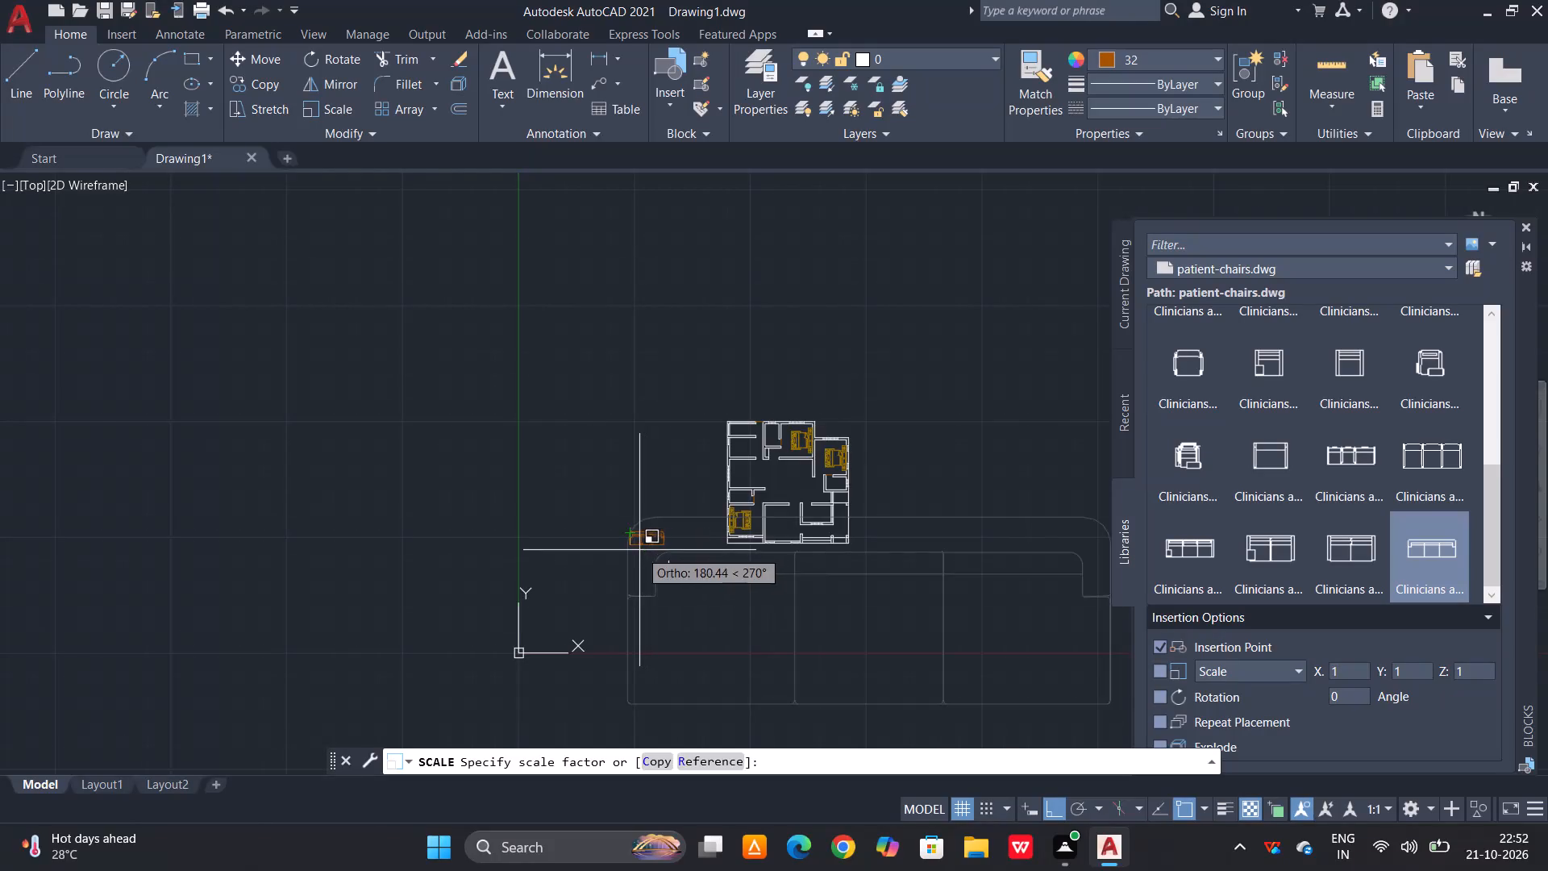
click(639, 550)
Change the reduced sofa's colour to 42, the same colour as the beds.
scroll(638, 555, up, 3)
drag(695, 435, 687, 453)
click(622, 544)
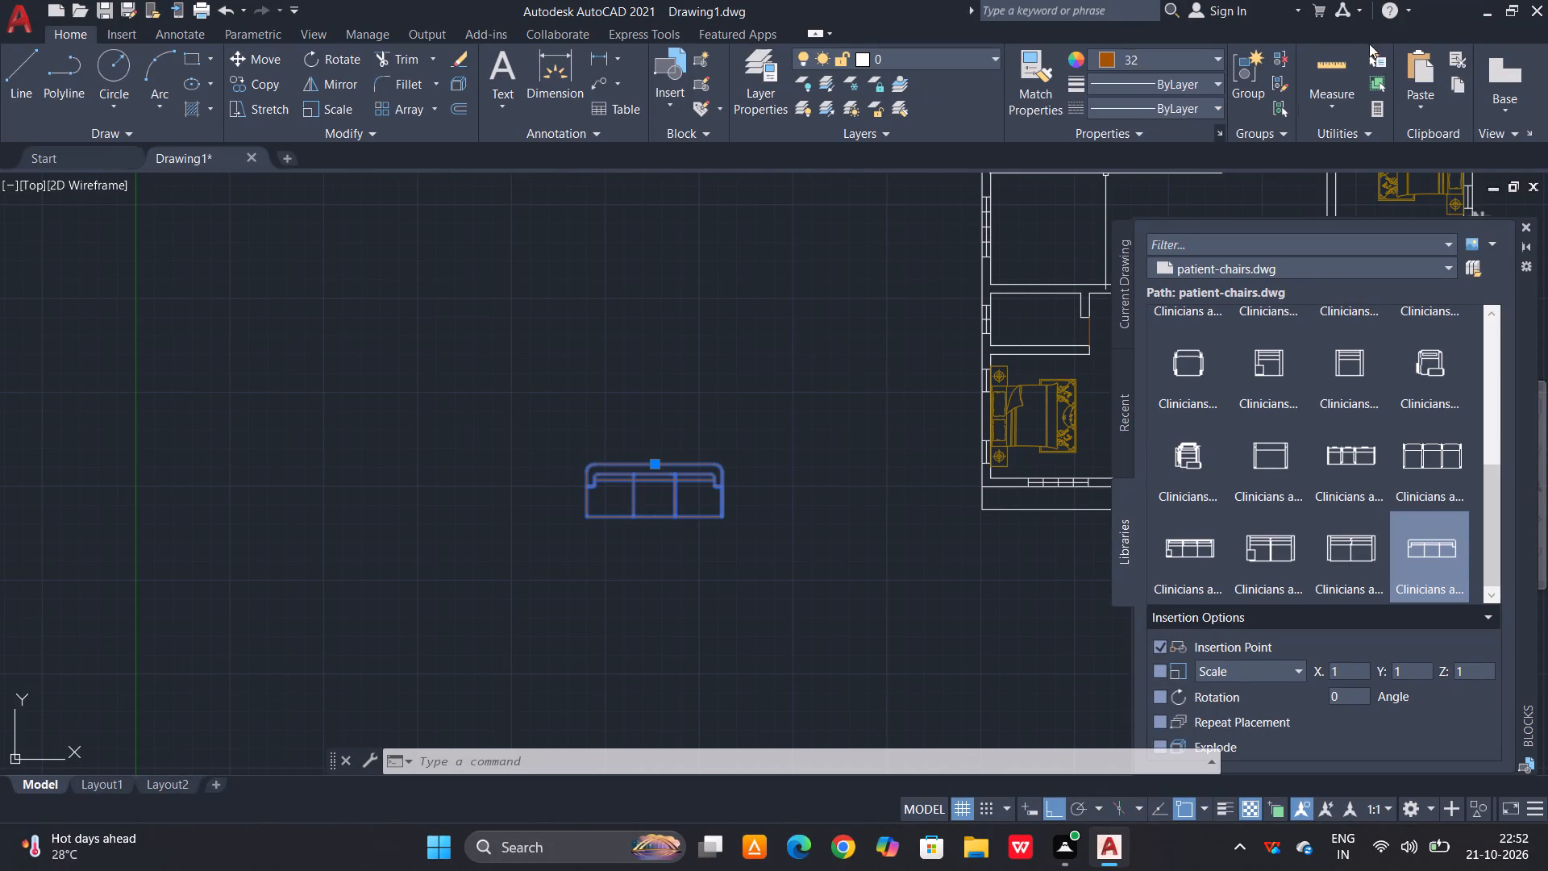
click(1217, 55)
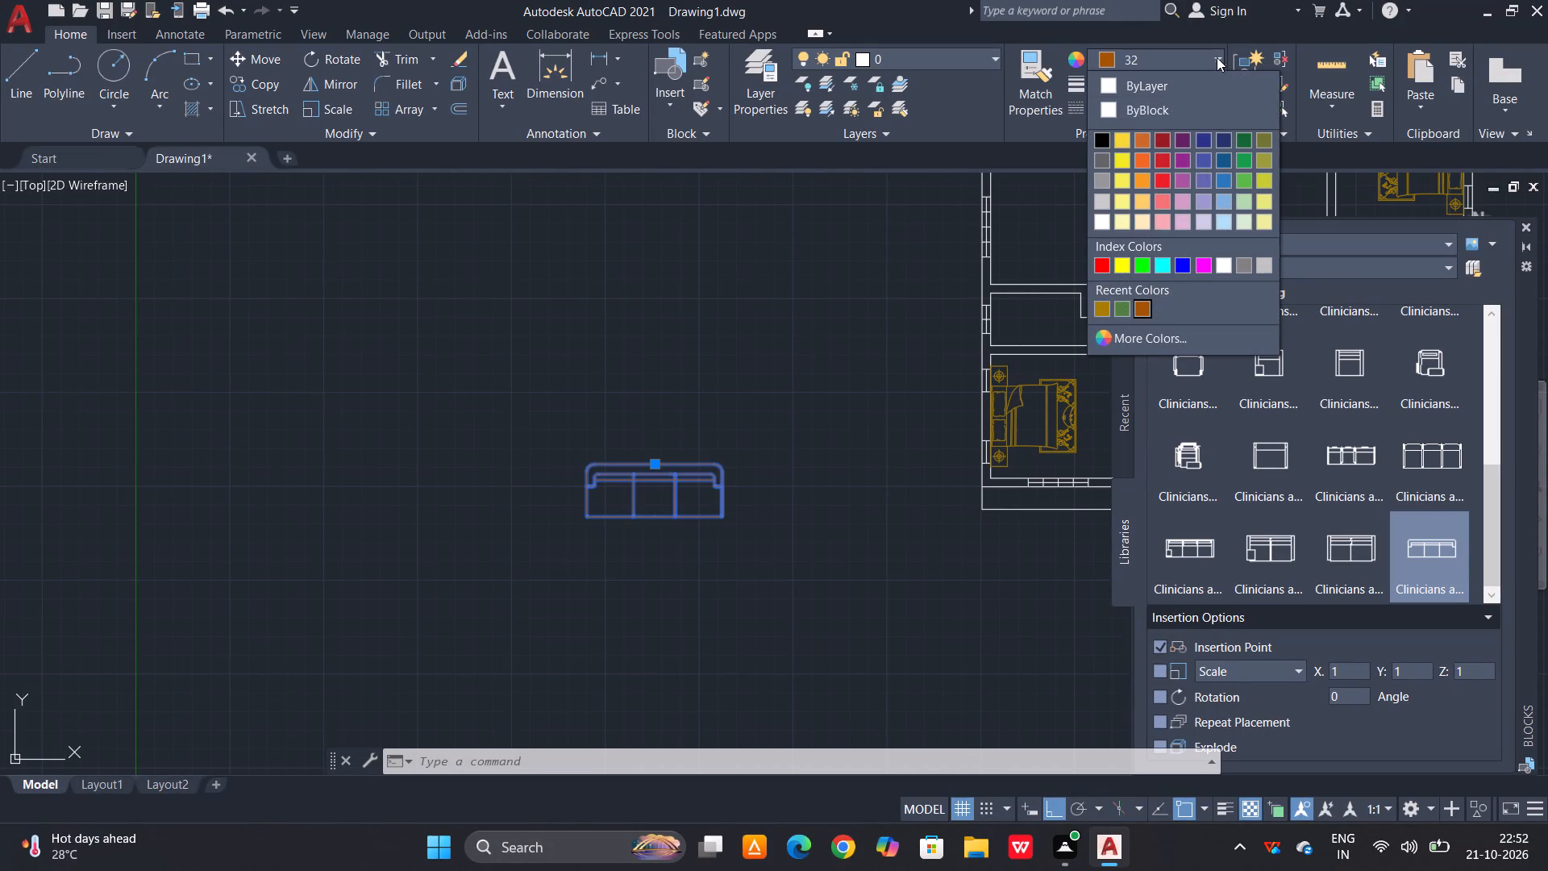
click(1096, 314)
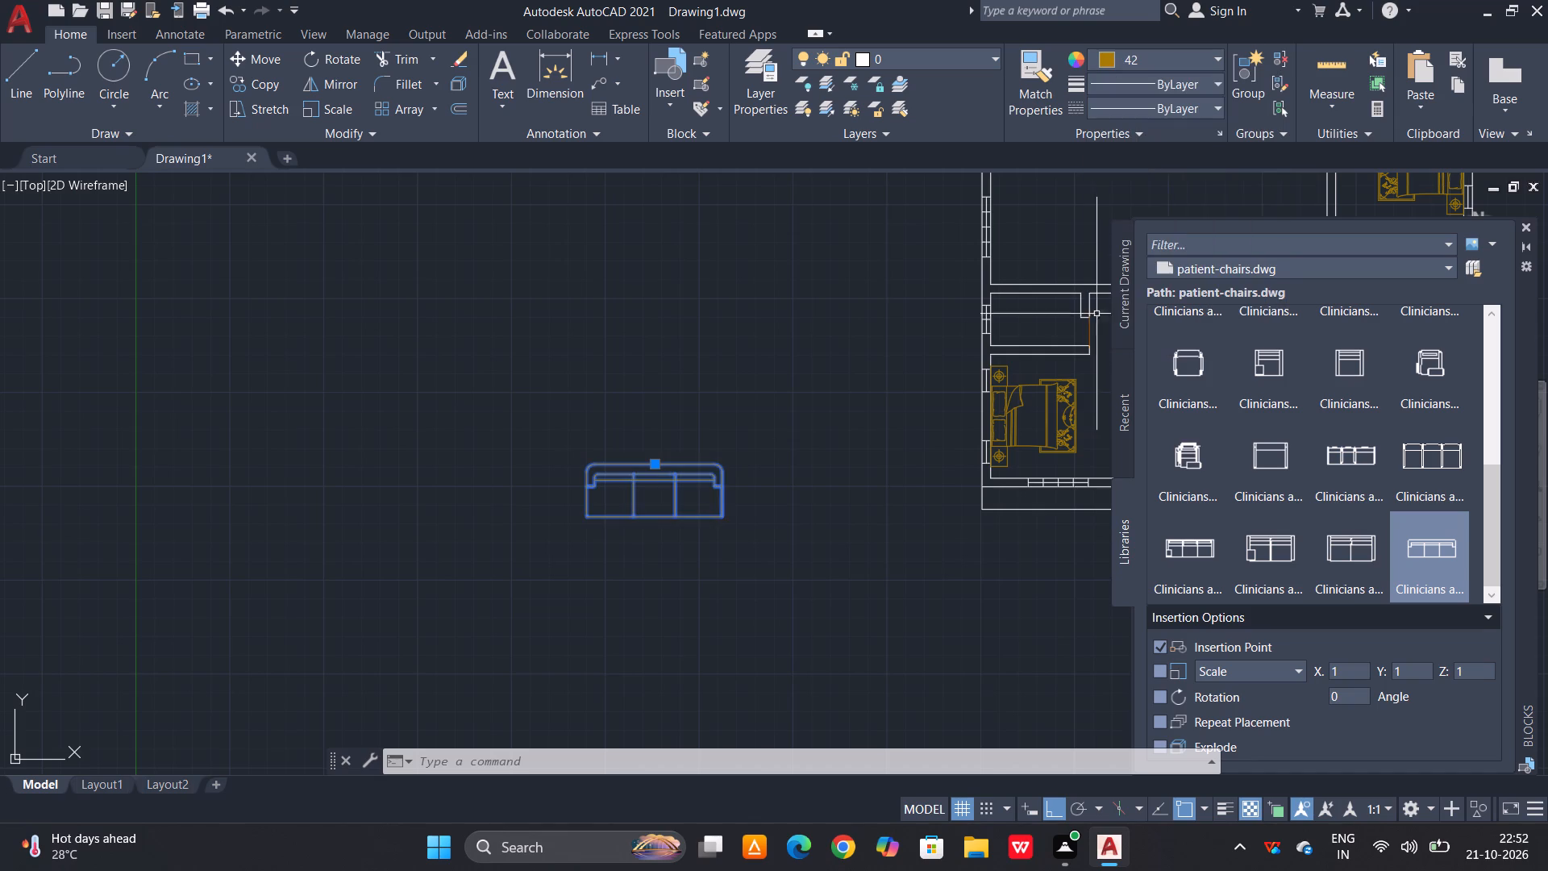
key(Escape)
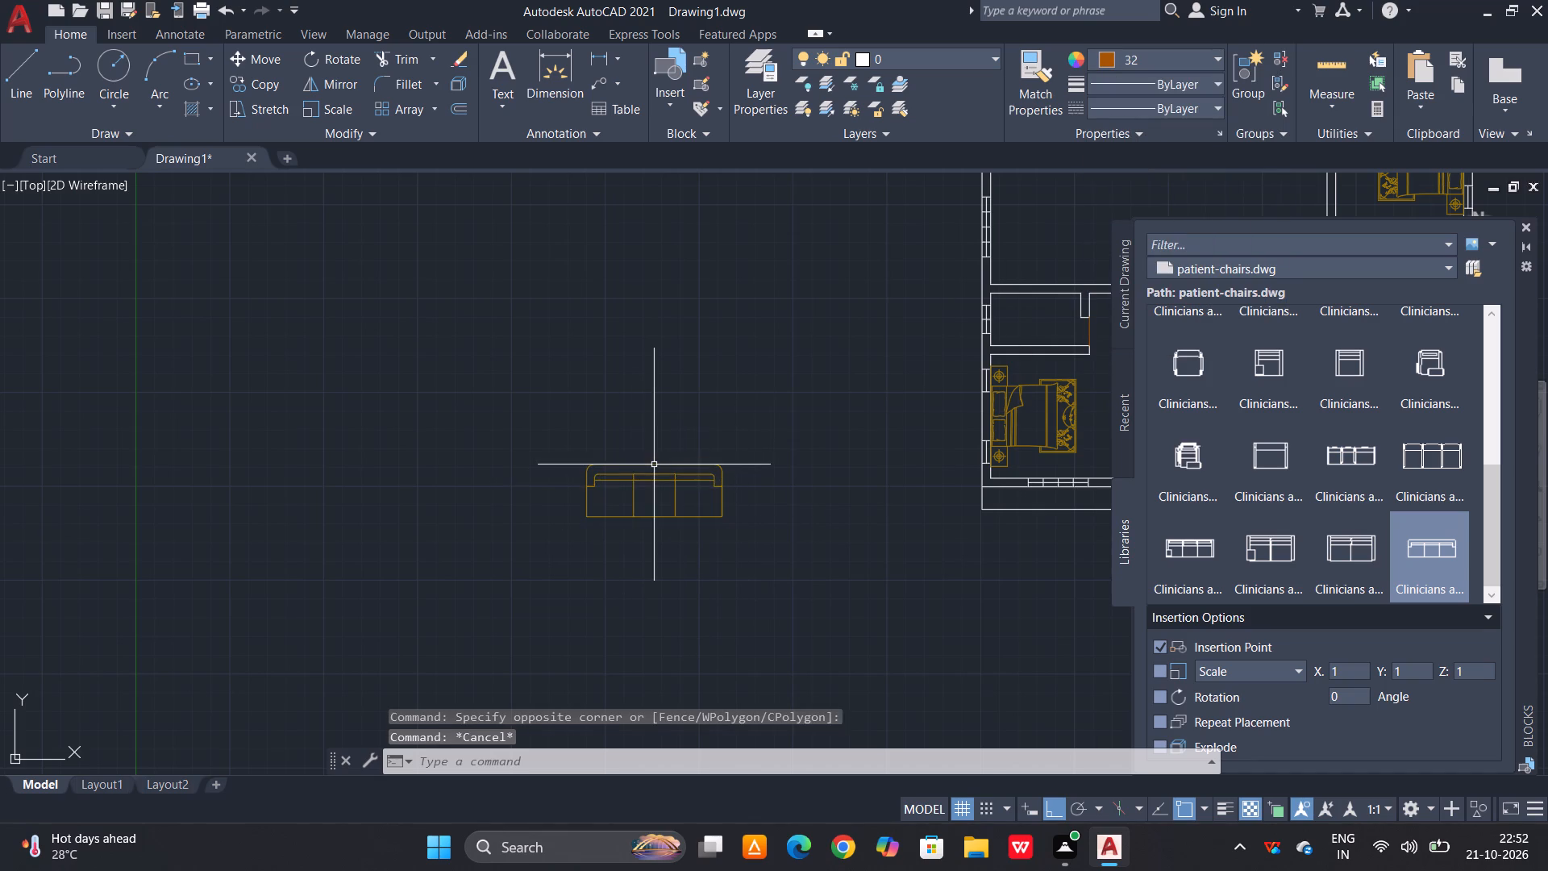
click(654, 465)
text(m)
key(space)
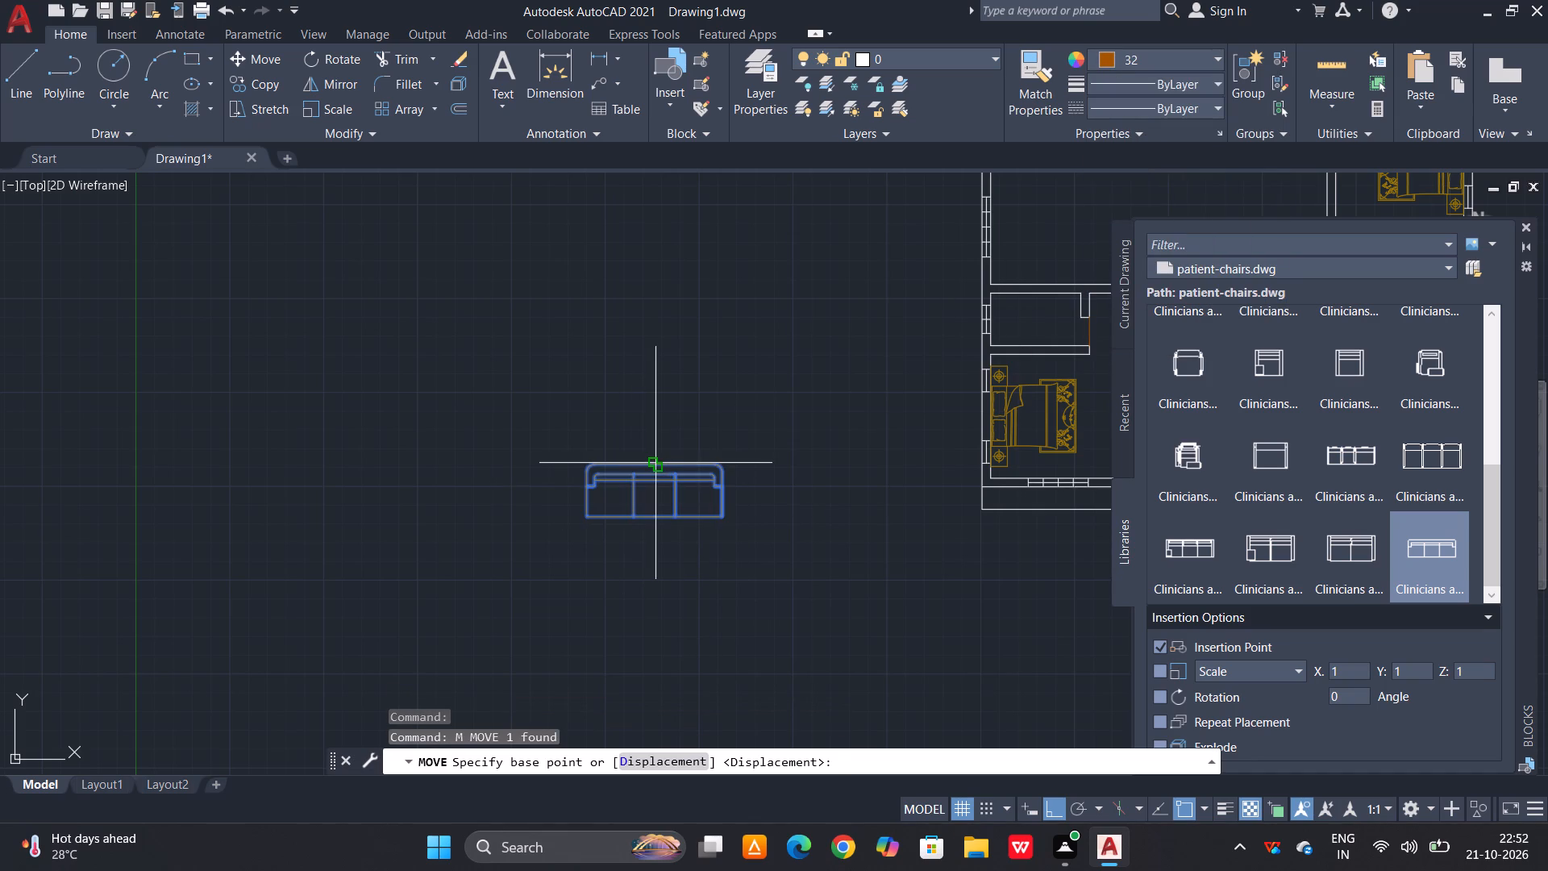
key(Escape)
Rotate the sofa 180° about the midpoint of its back edge.
text(ro)
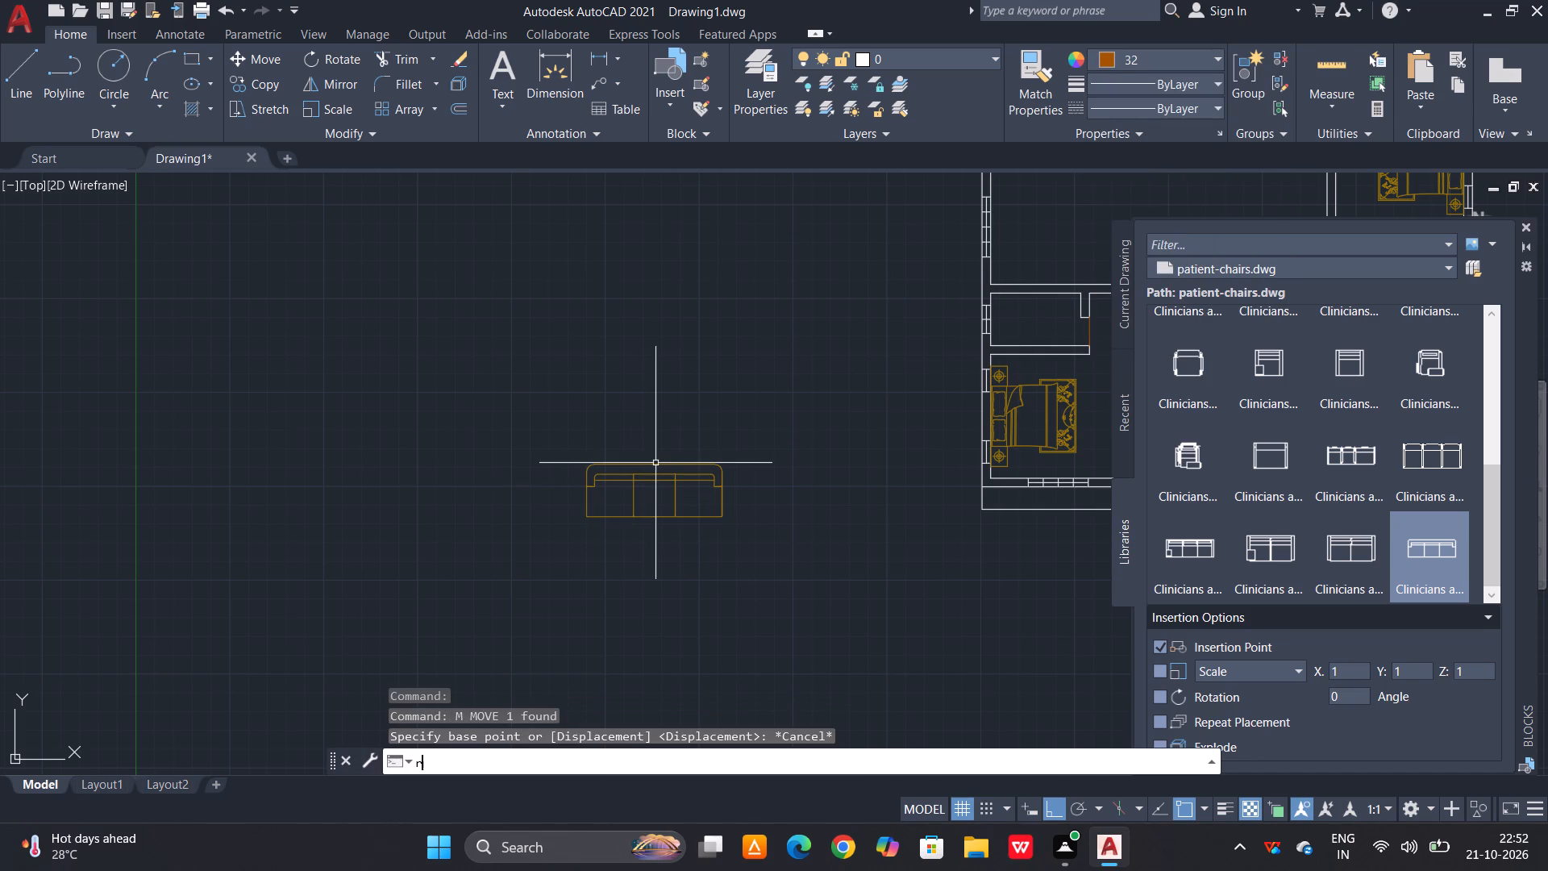
key(space)
click(655, 463)
key(space)
click(655, 462)
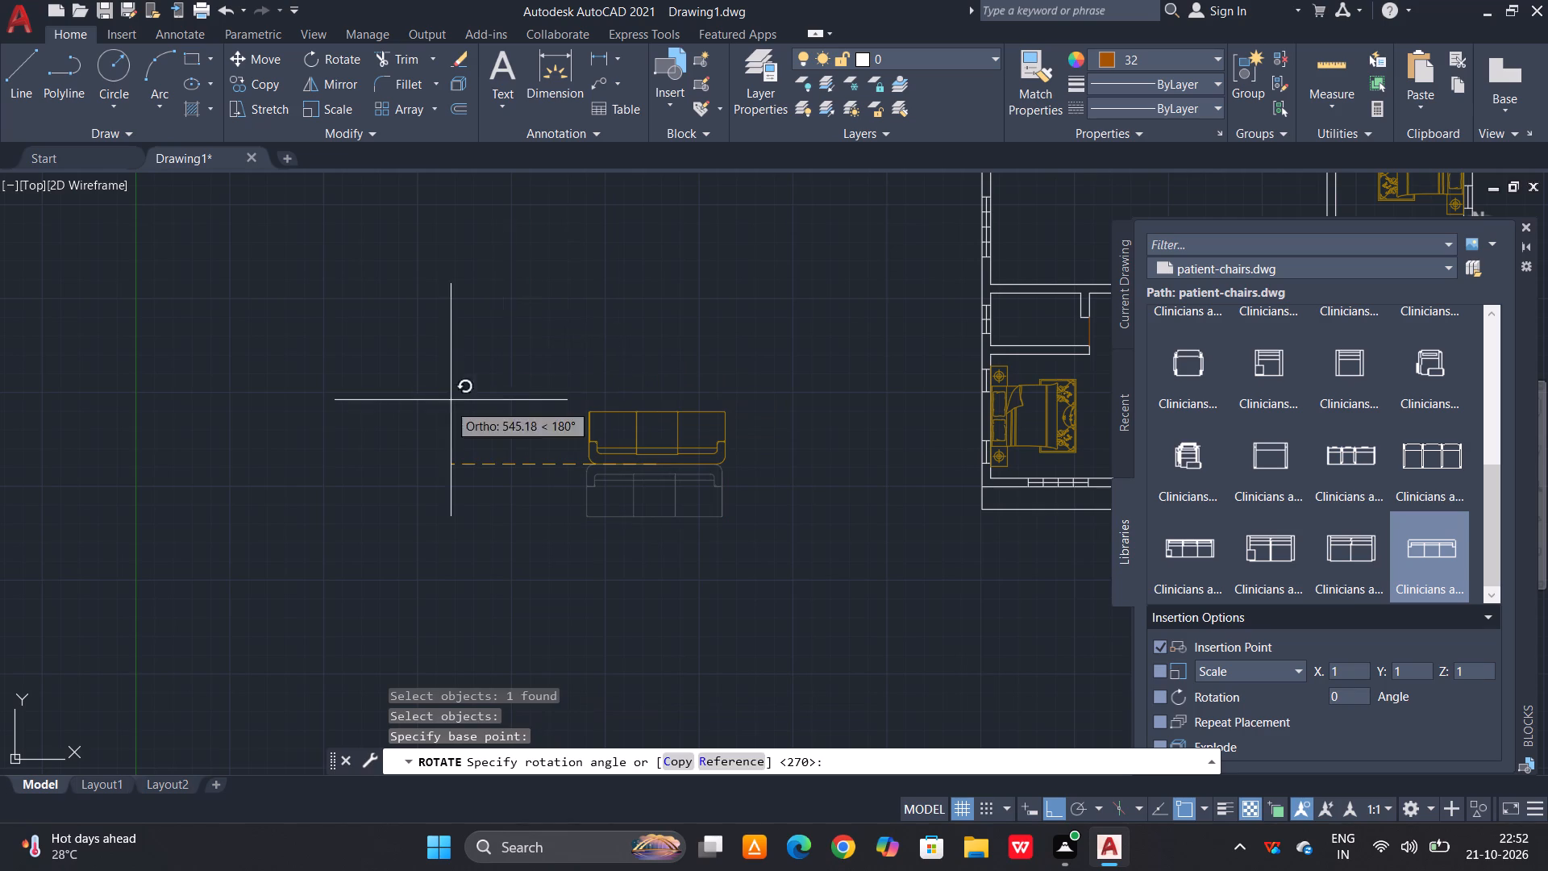
click(444, 411)
Move the rotated sofa by its back edge against the window wall at the bottom of the lower-middle living room.
drag(611, 392, 614, 410)
click(576, 465)
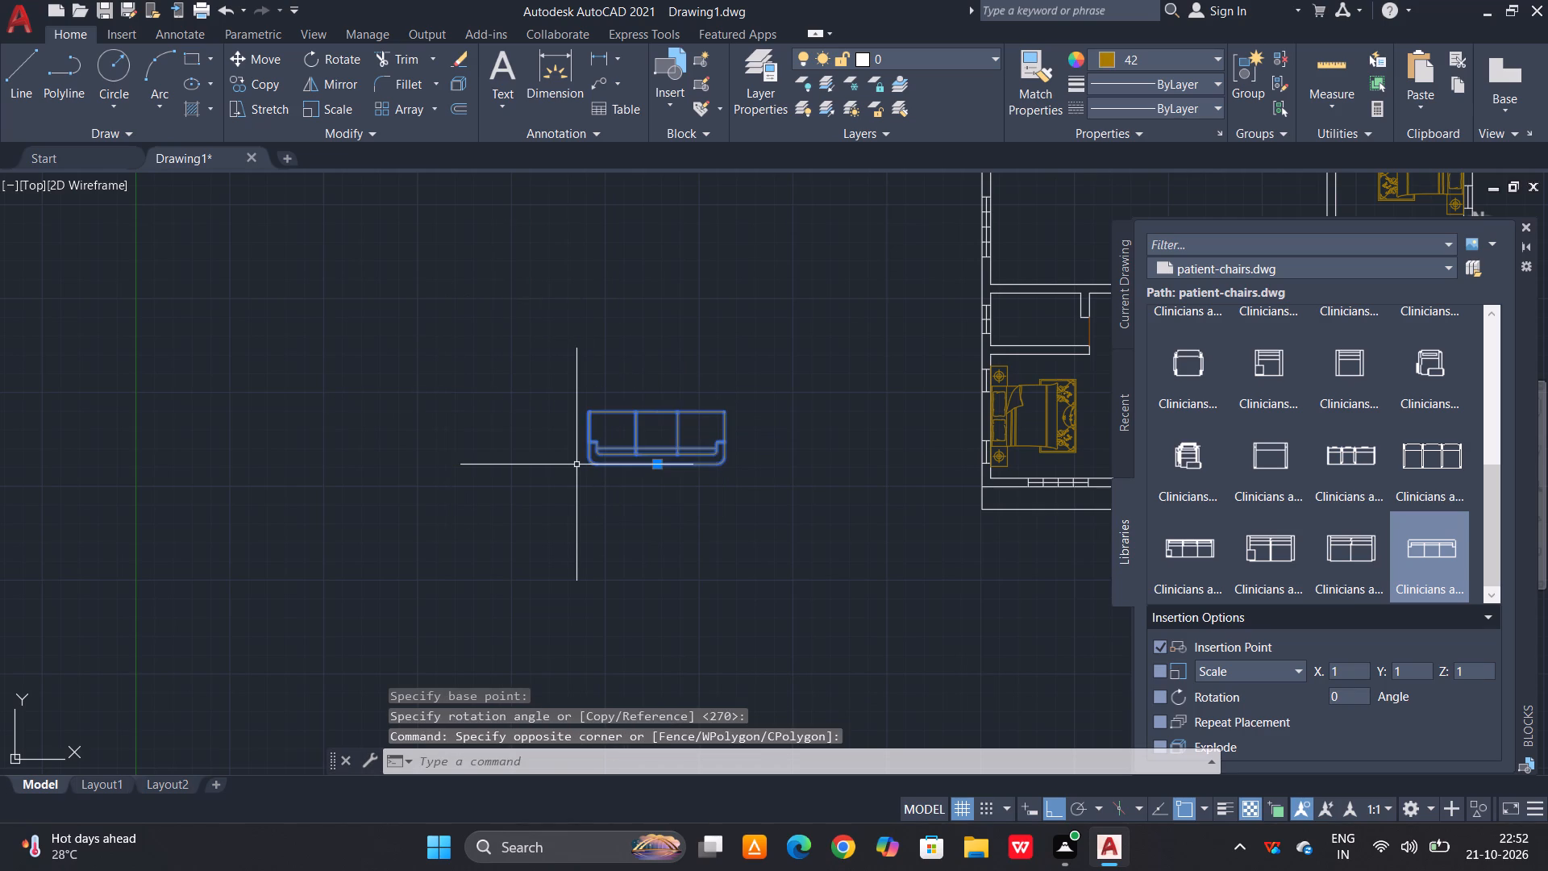
key(m)
key(space)
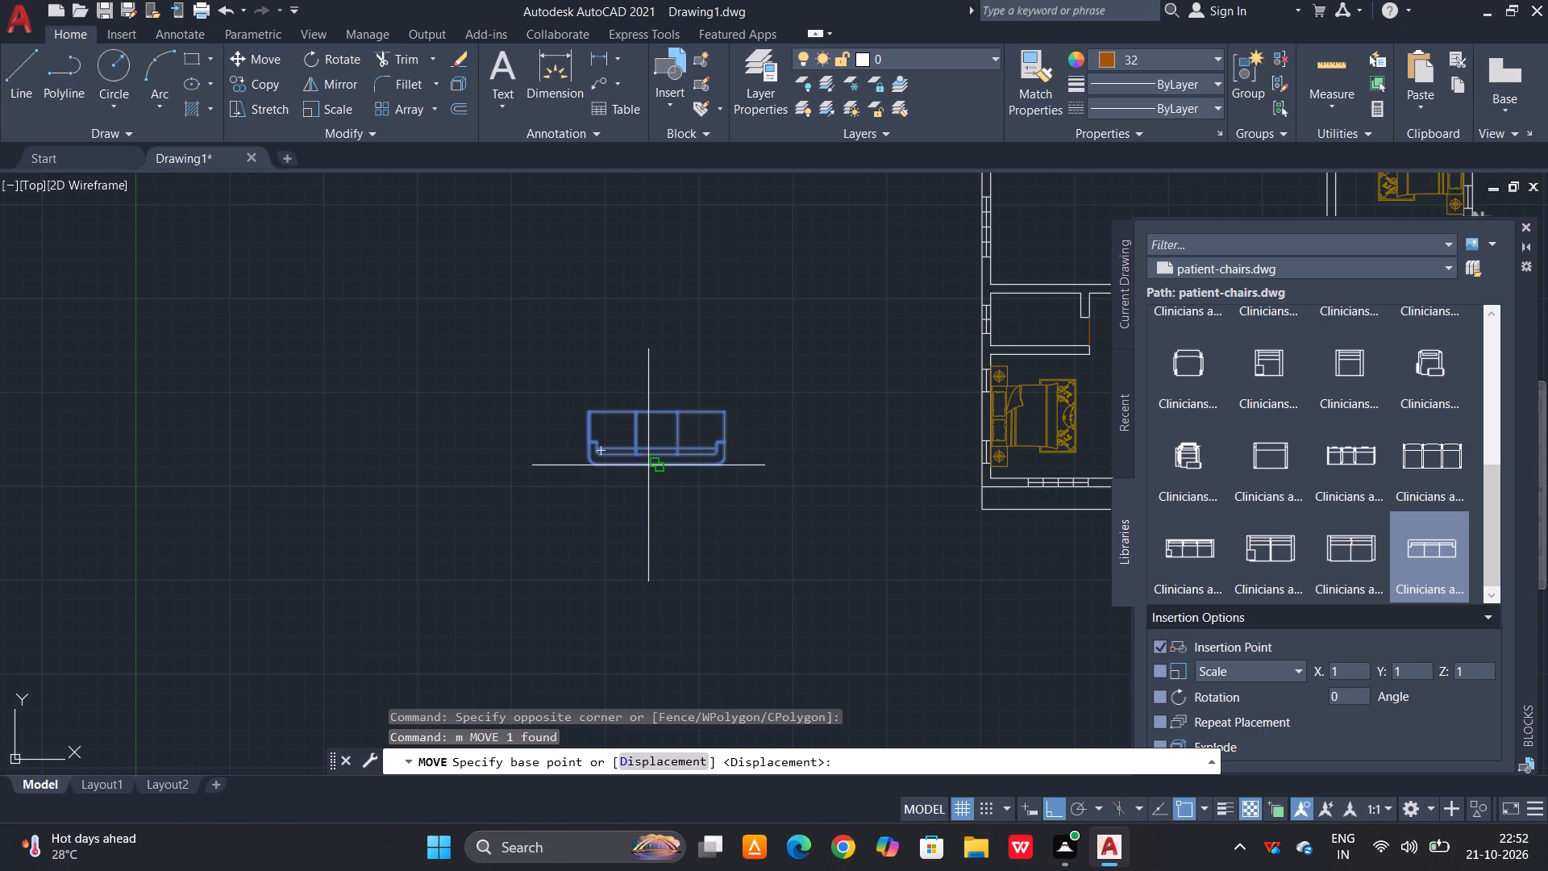
click(651, 463)
scroll(620, 447, down, 3)
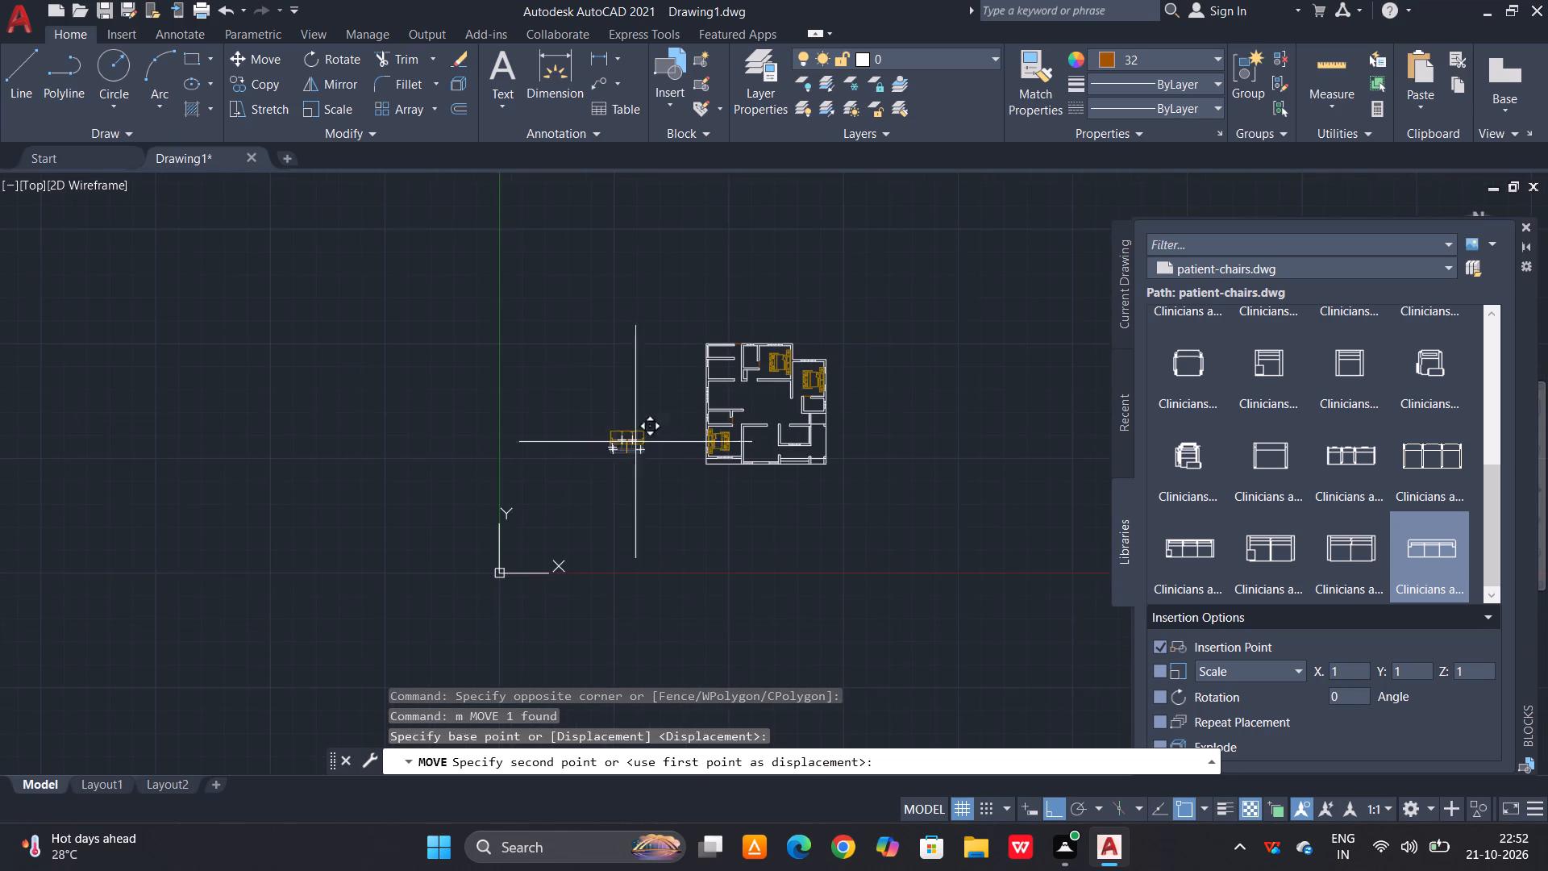
scroll(751, 417, up, 3)
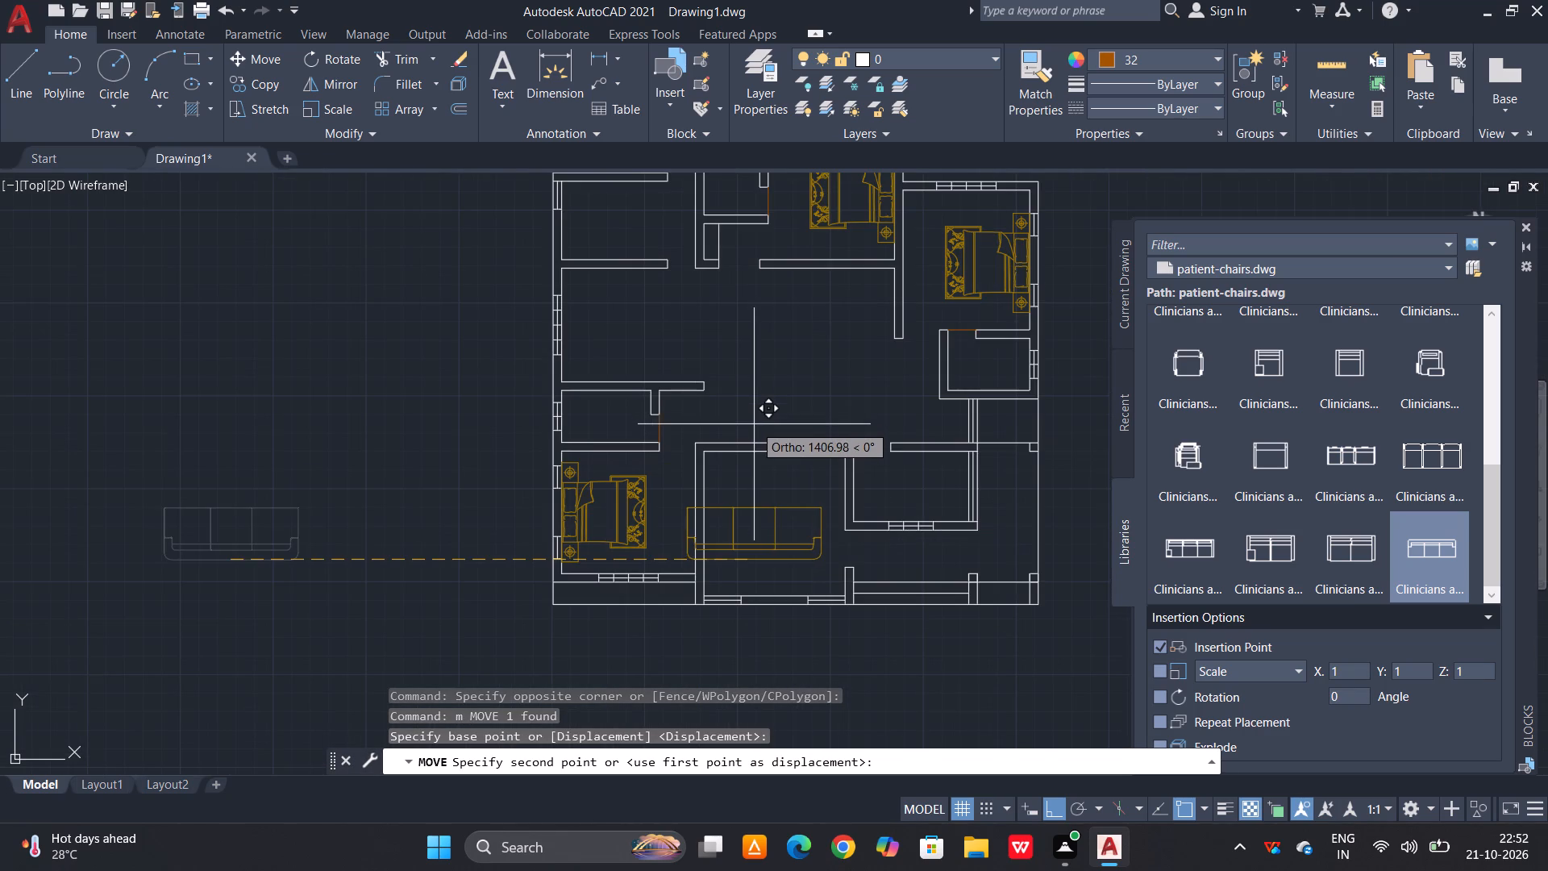
scroll(758, 473, up, 1)
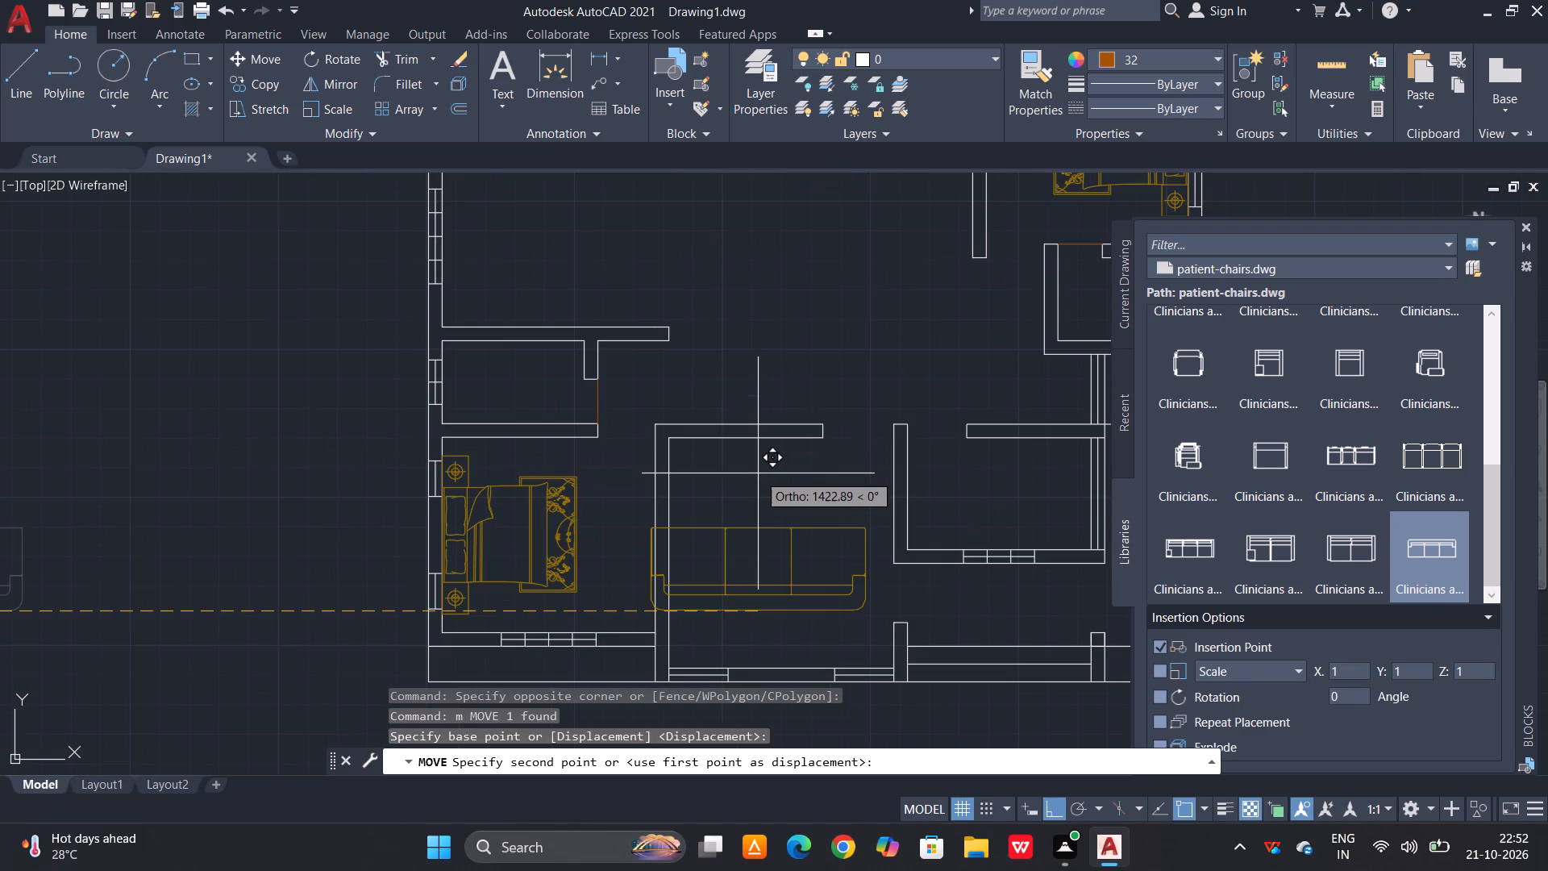
click(786, 663)
Scale the living-room sofa down about a point on its back edge so it fits between the side walls.
click(812, 567)
click(771, 648)
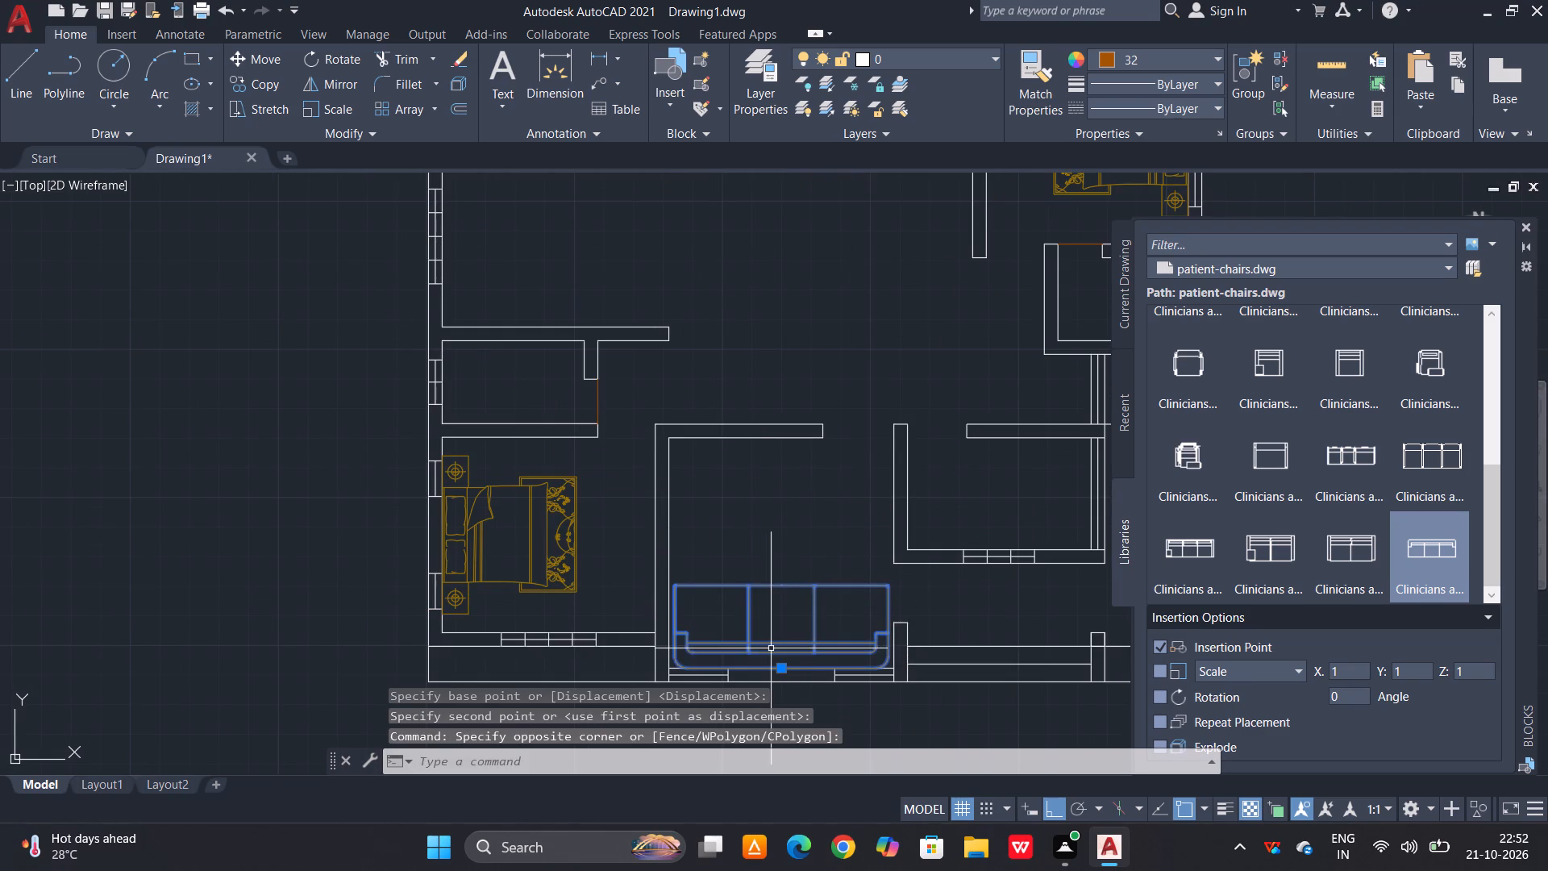
text(sc)
key(space)
scroll(770, 678, up, 3)
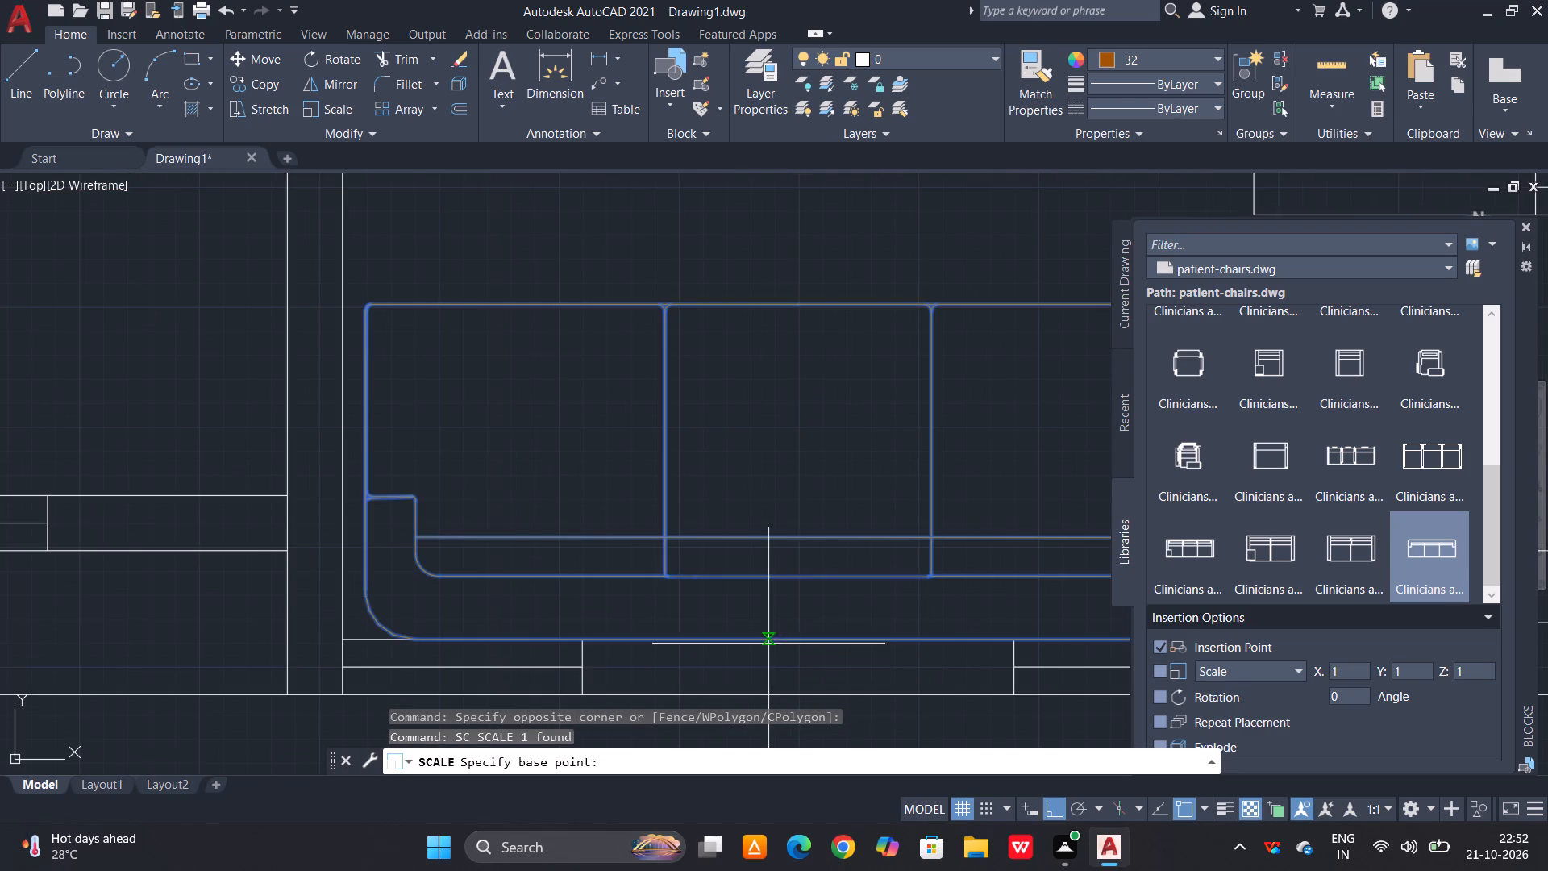
click(771, 637)
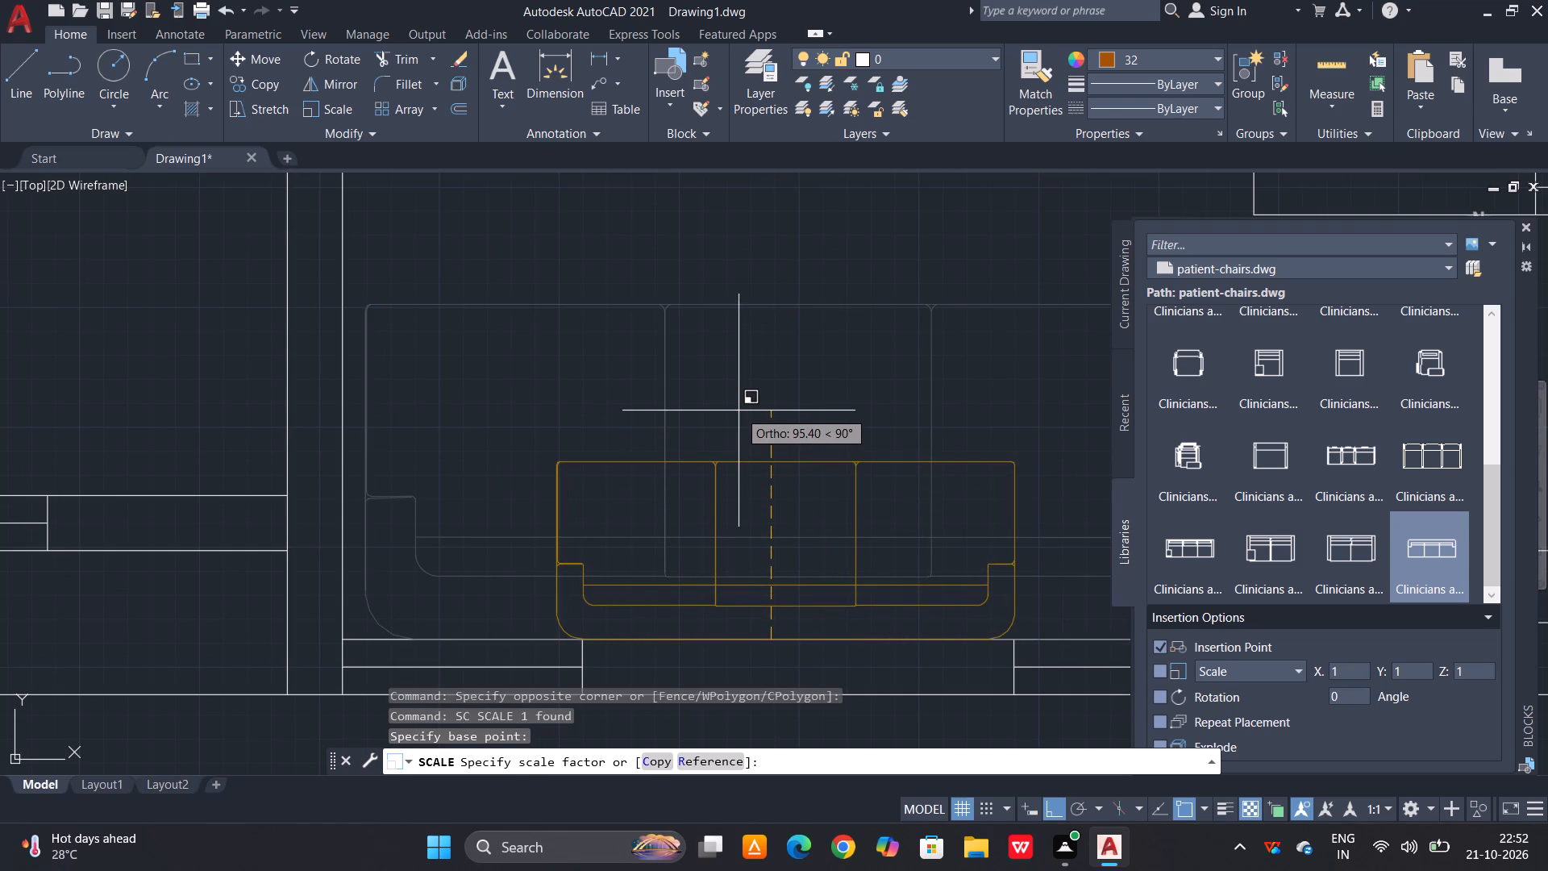
click(742, 421)
scroll(755, 445, down, 1)
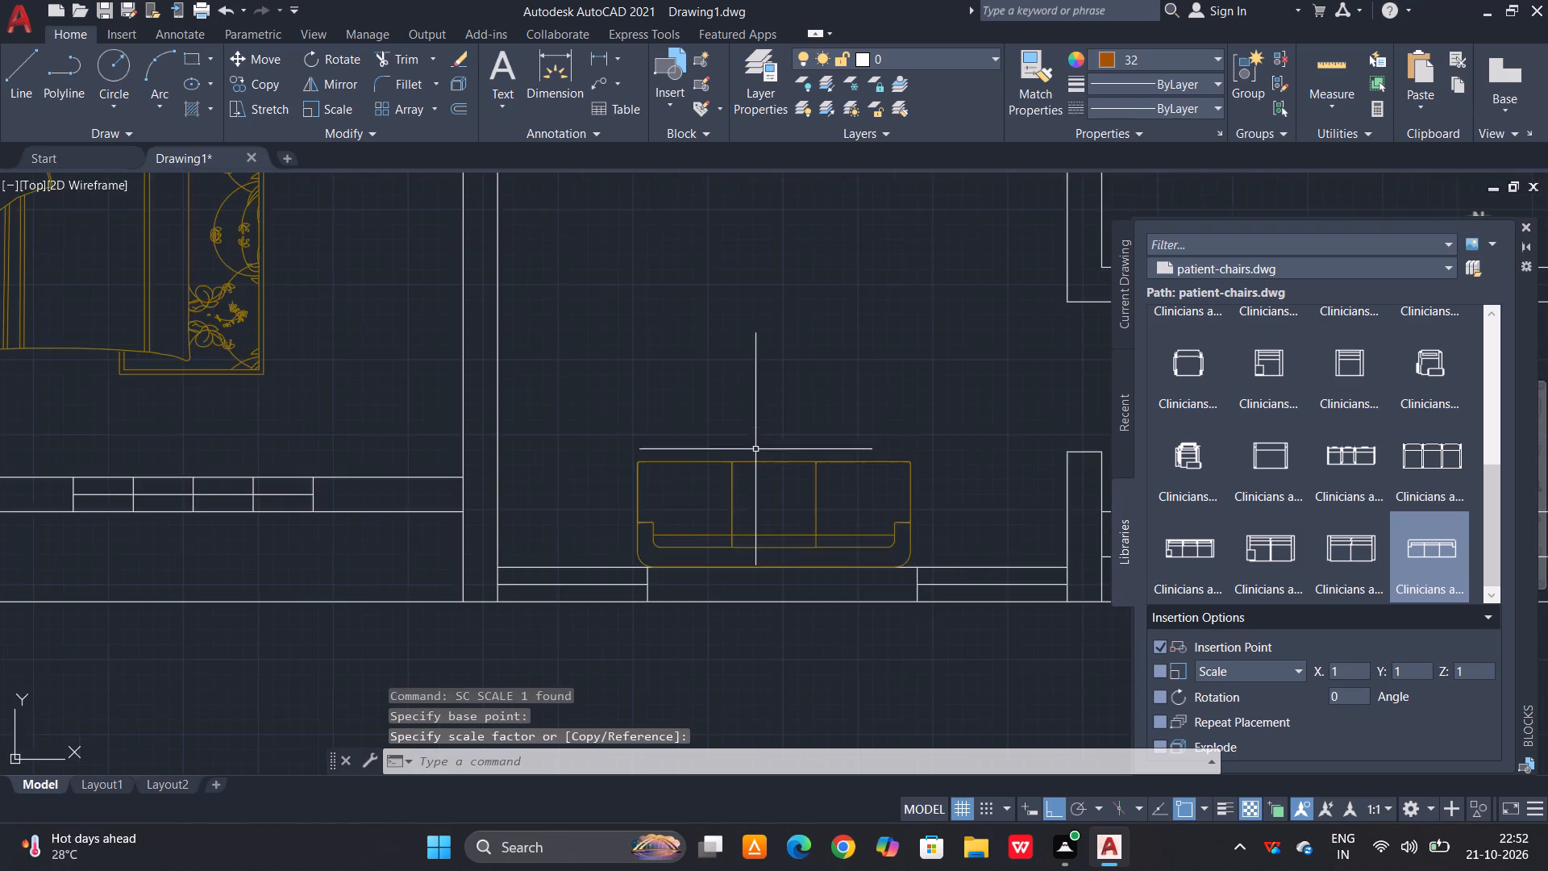
Copy the reduced sofa straight up into the open area of the living room.
scroll(755, 452, down, 1)
click(779, 440)
click(755, 487)
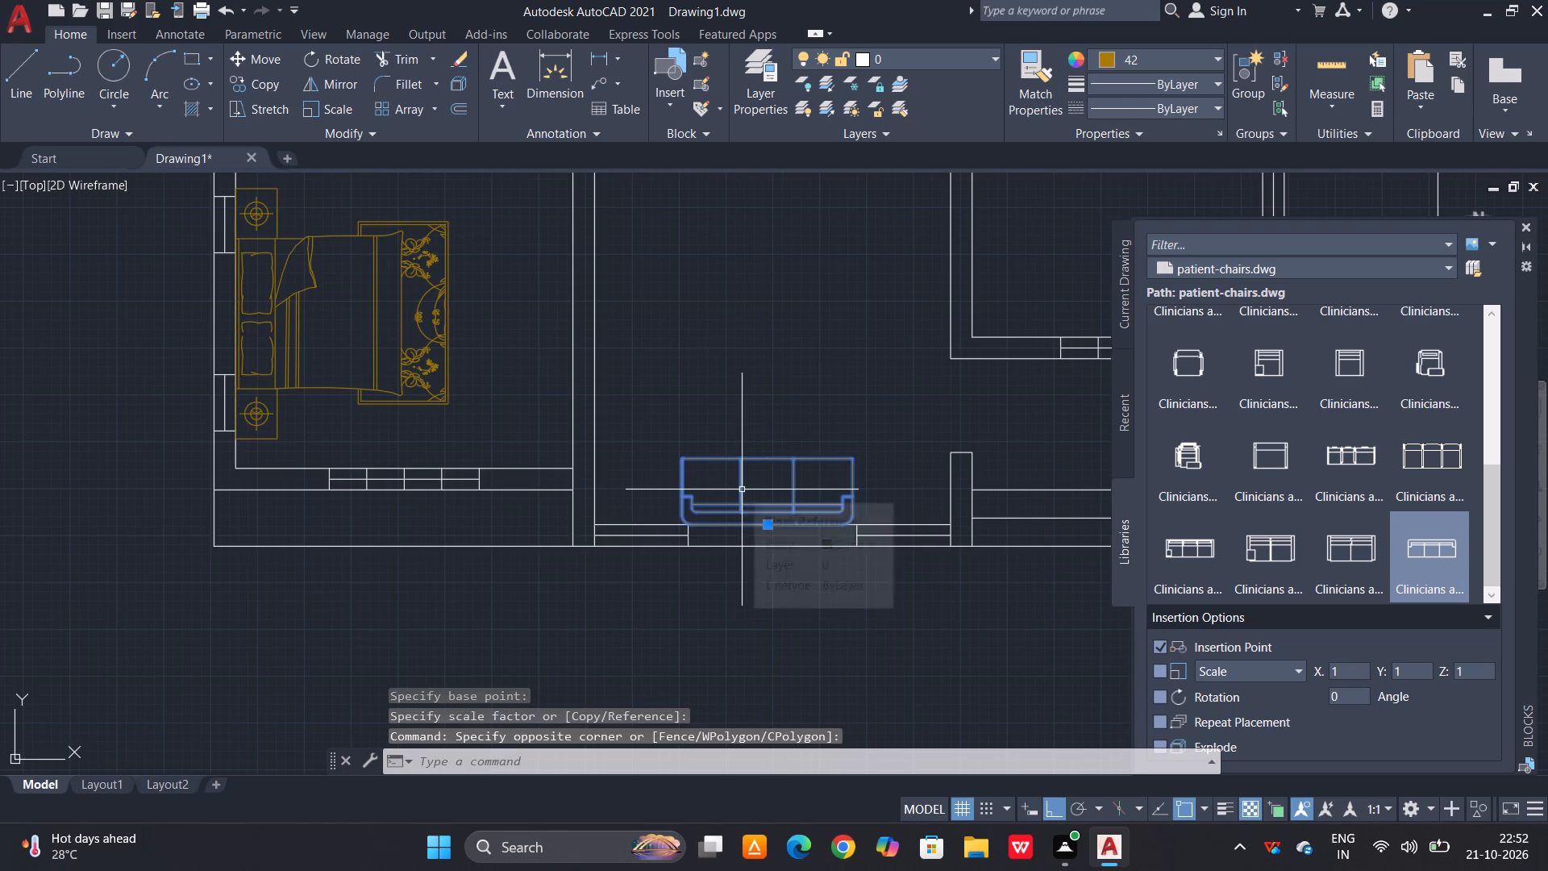
text(co)
key(space)
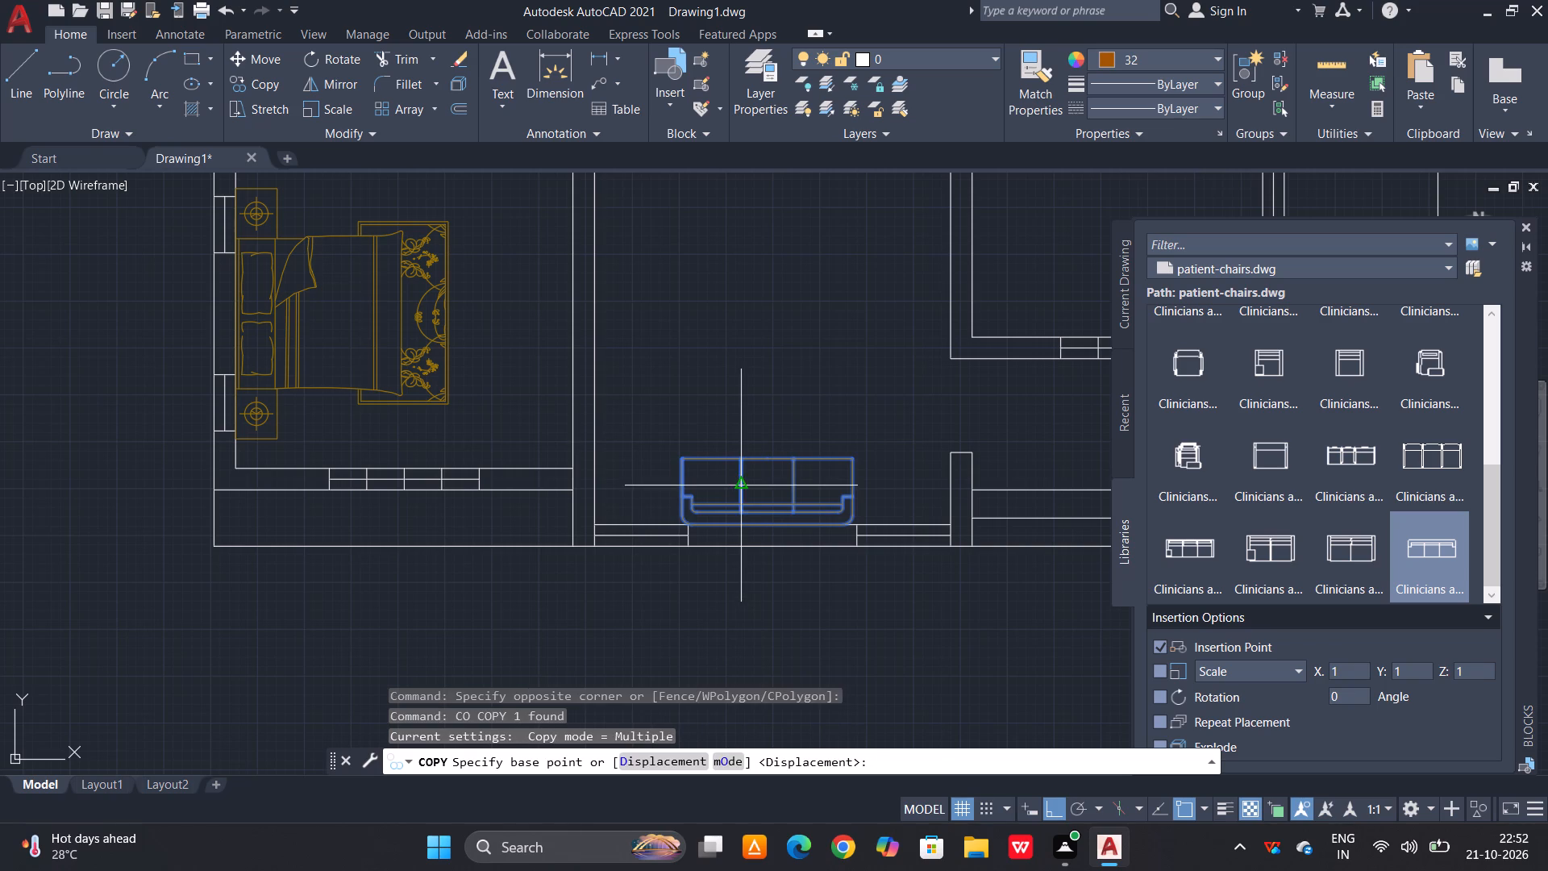
click(745, 484)
click(734, 265)
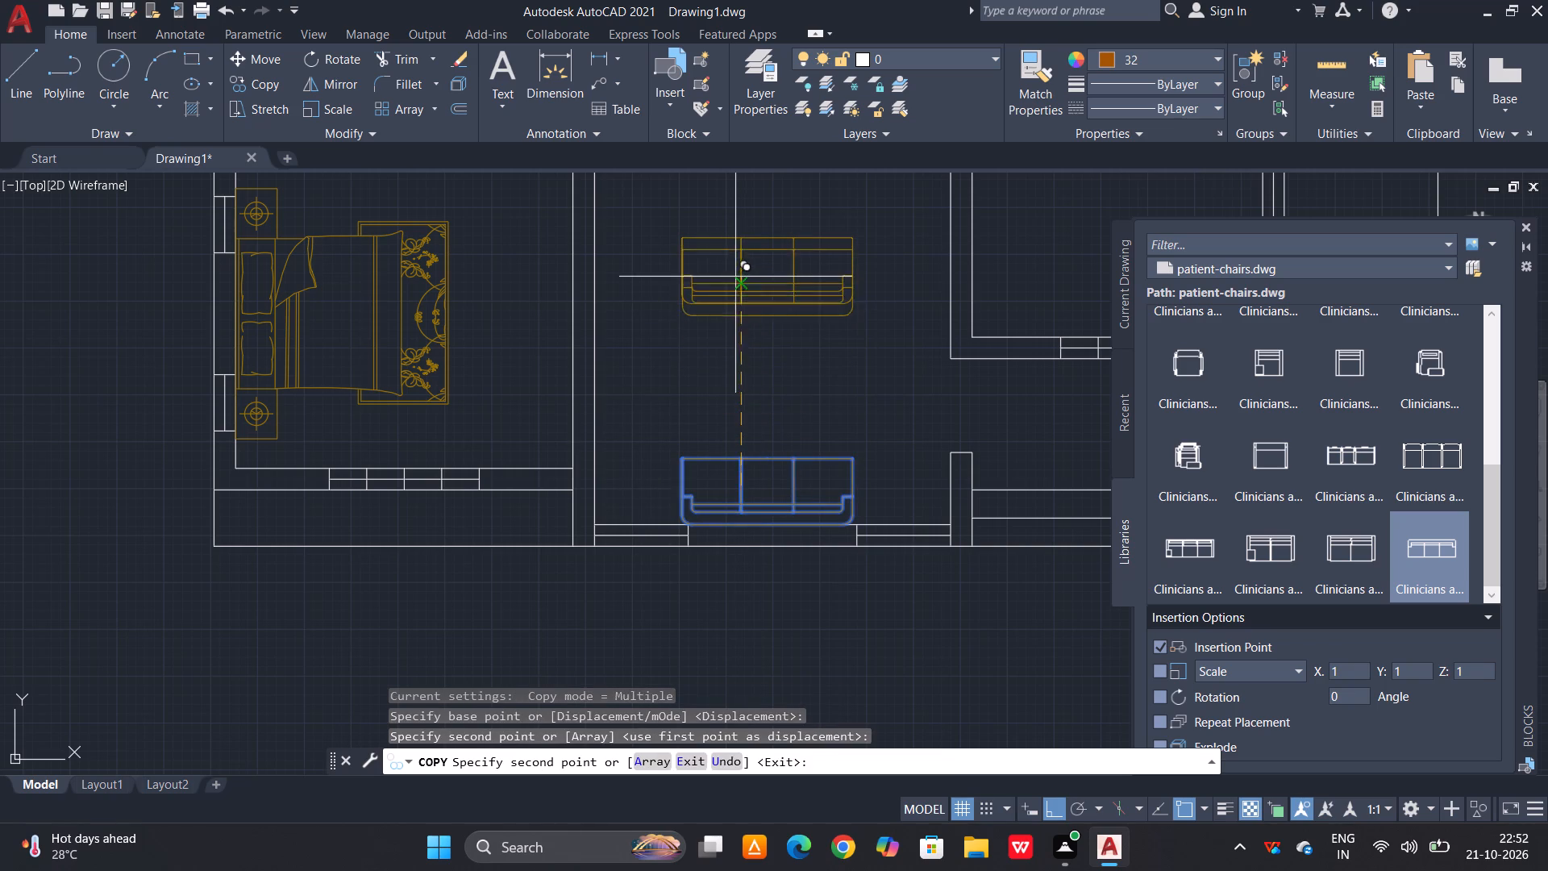
key(Escape)
Rotate the copied sofa 270° about the midpoint of its back edge so its back faces the room's left wall.
drag(758, 273, 759, 285)
click(738, 307)
text(ro)
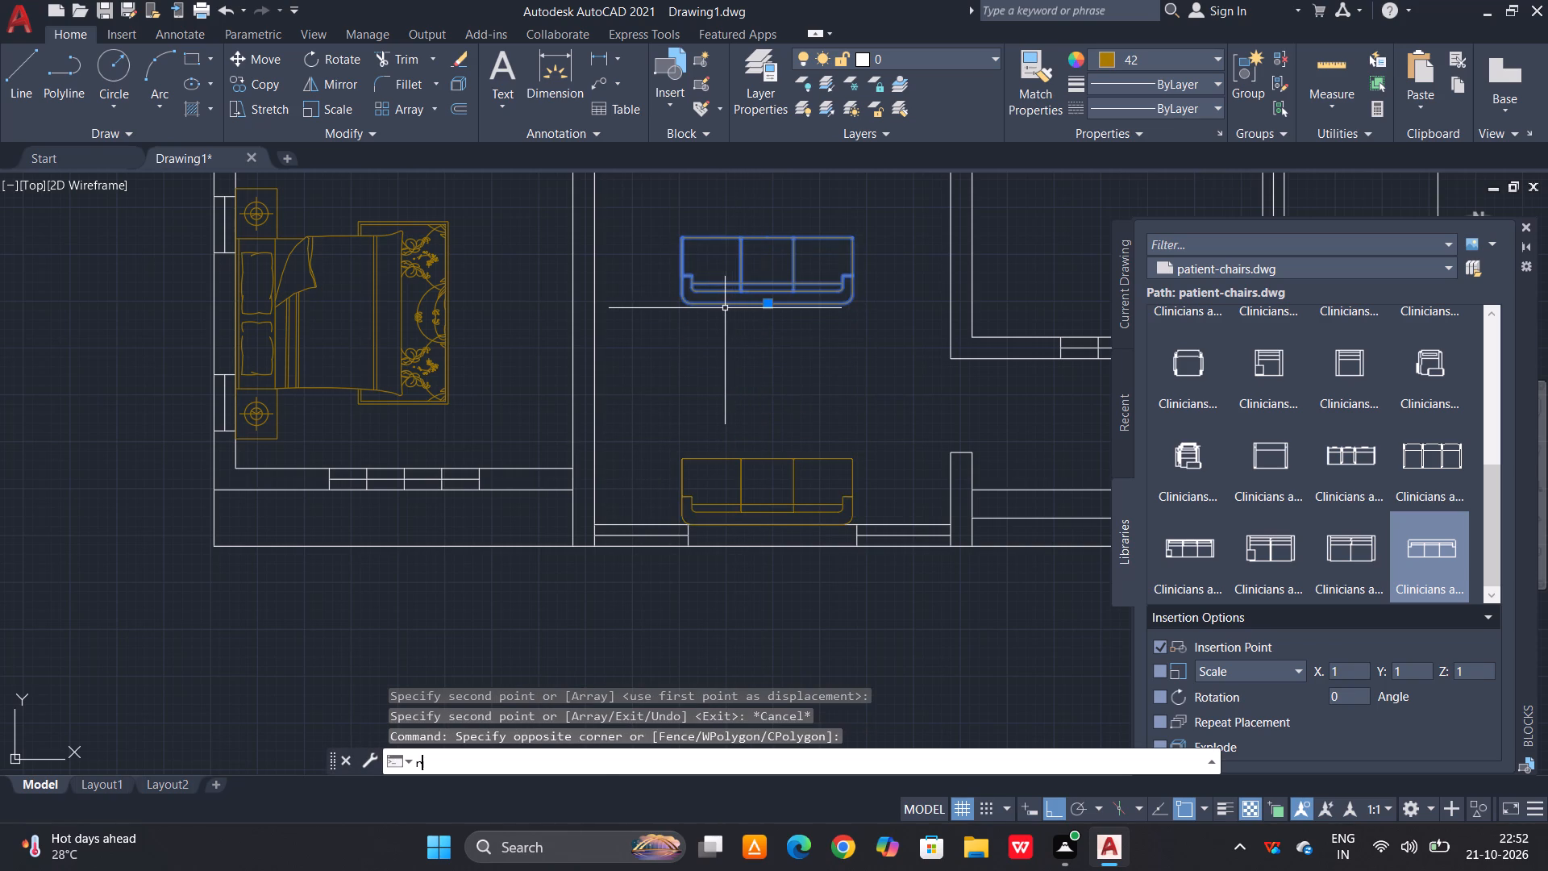
key(space)
click(769, 307)
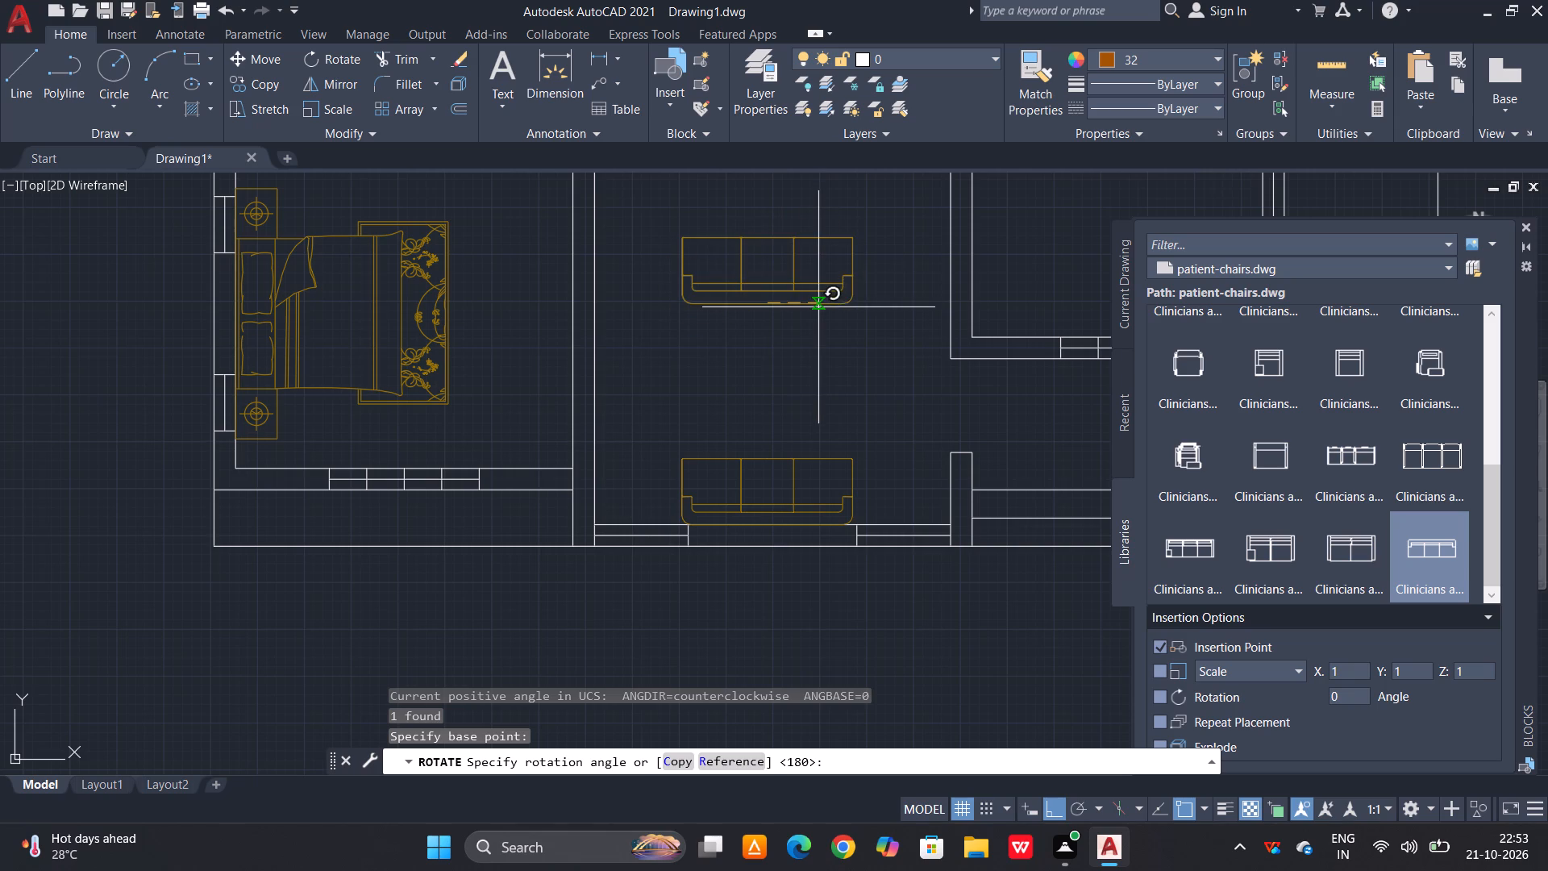
click(761, 355)
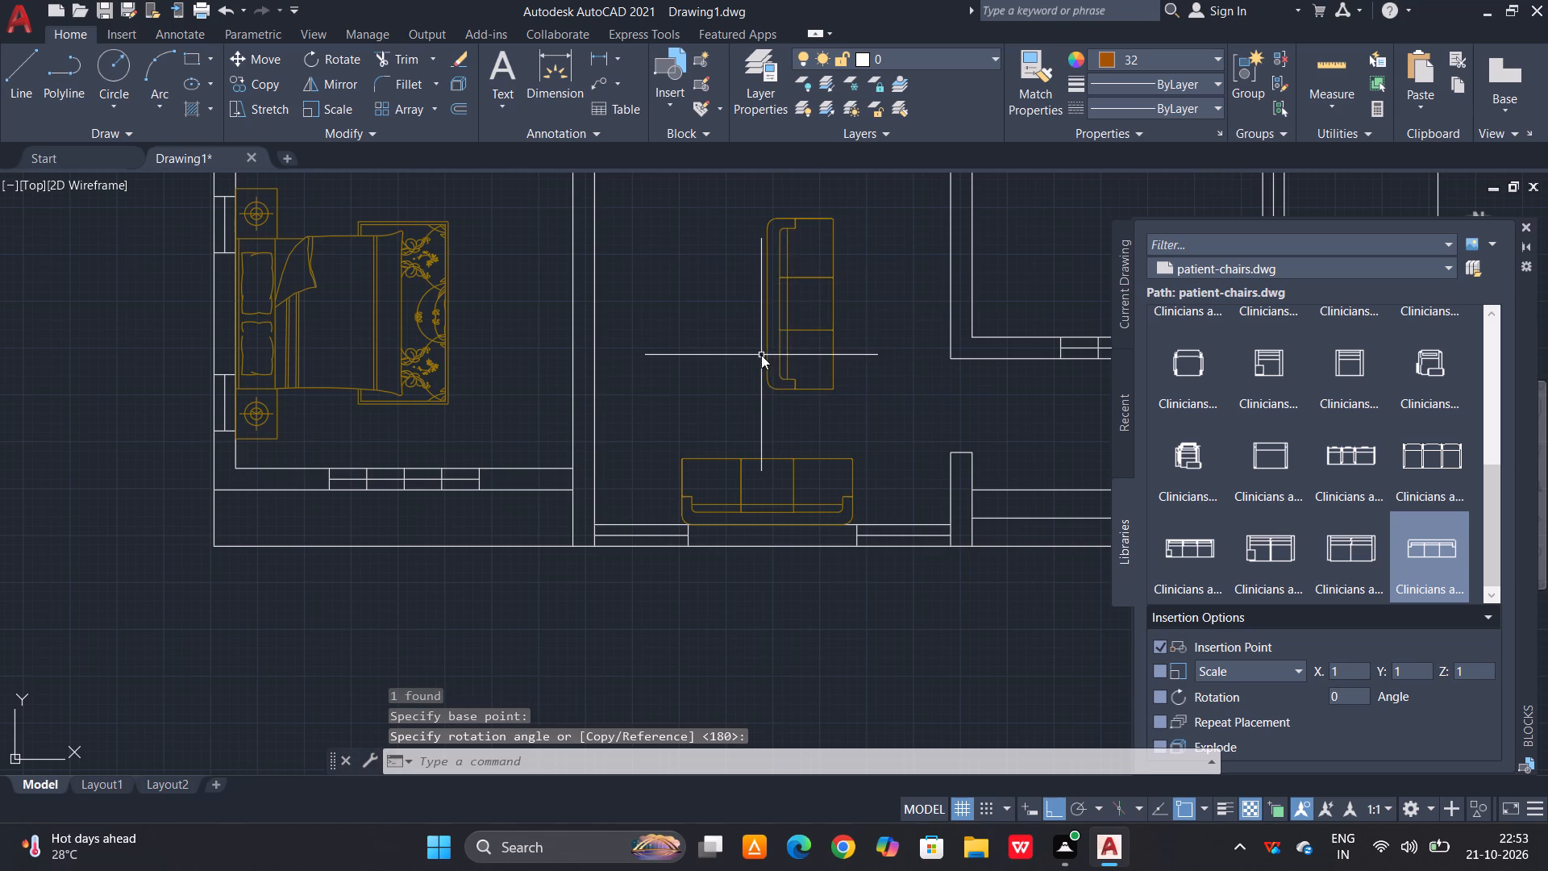
Move the rotated sofa horizontally by its back edge to the living room's left wall.
click(843, 273)
click(755, 328)
text(m)
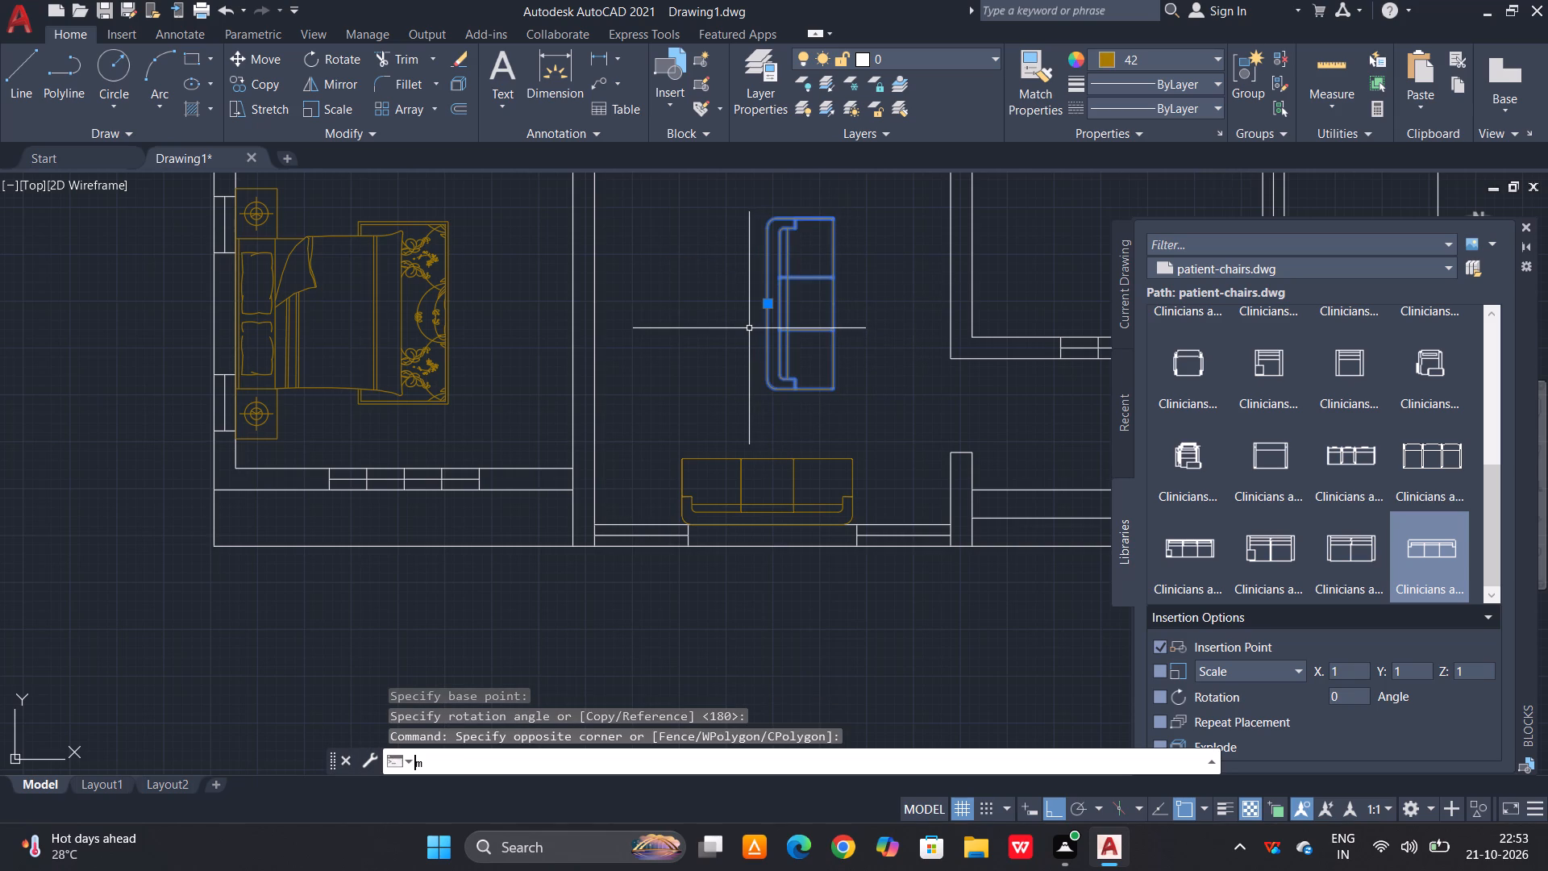
key(space)
click(769, 300)
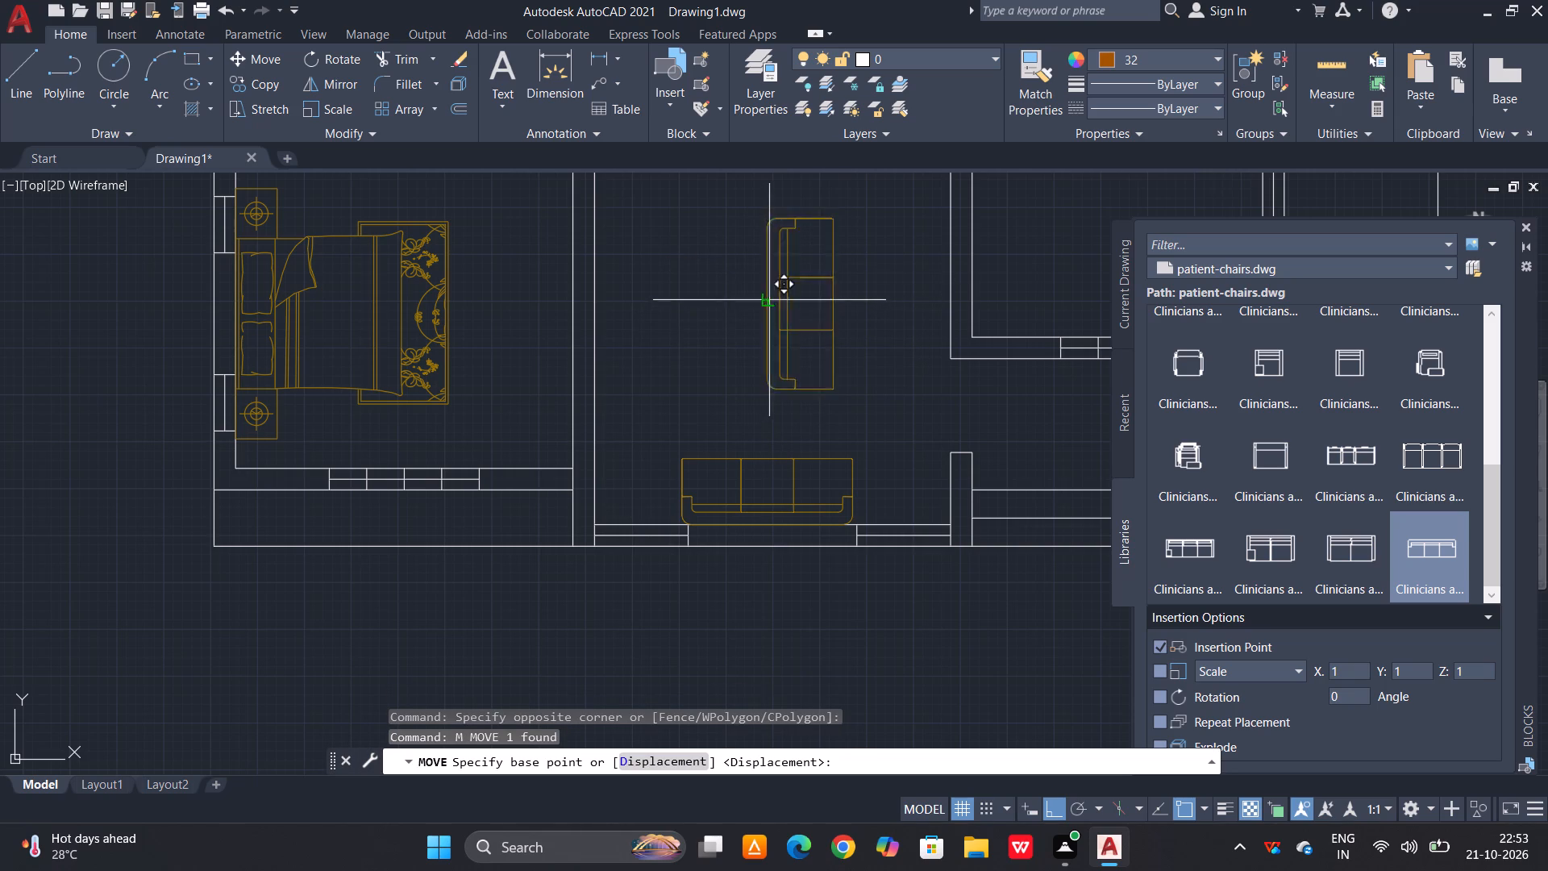
click(592, 414)
Nudge the vertical sofa so its back edge sits flush on the inner face of the left wall.
scroll(628, 390, up, 1)
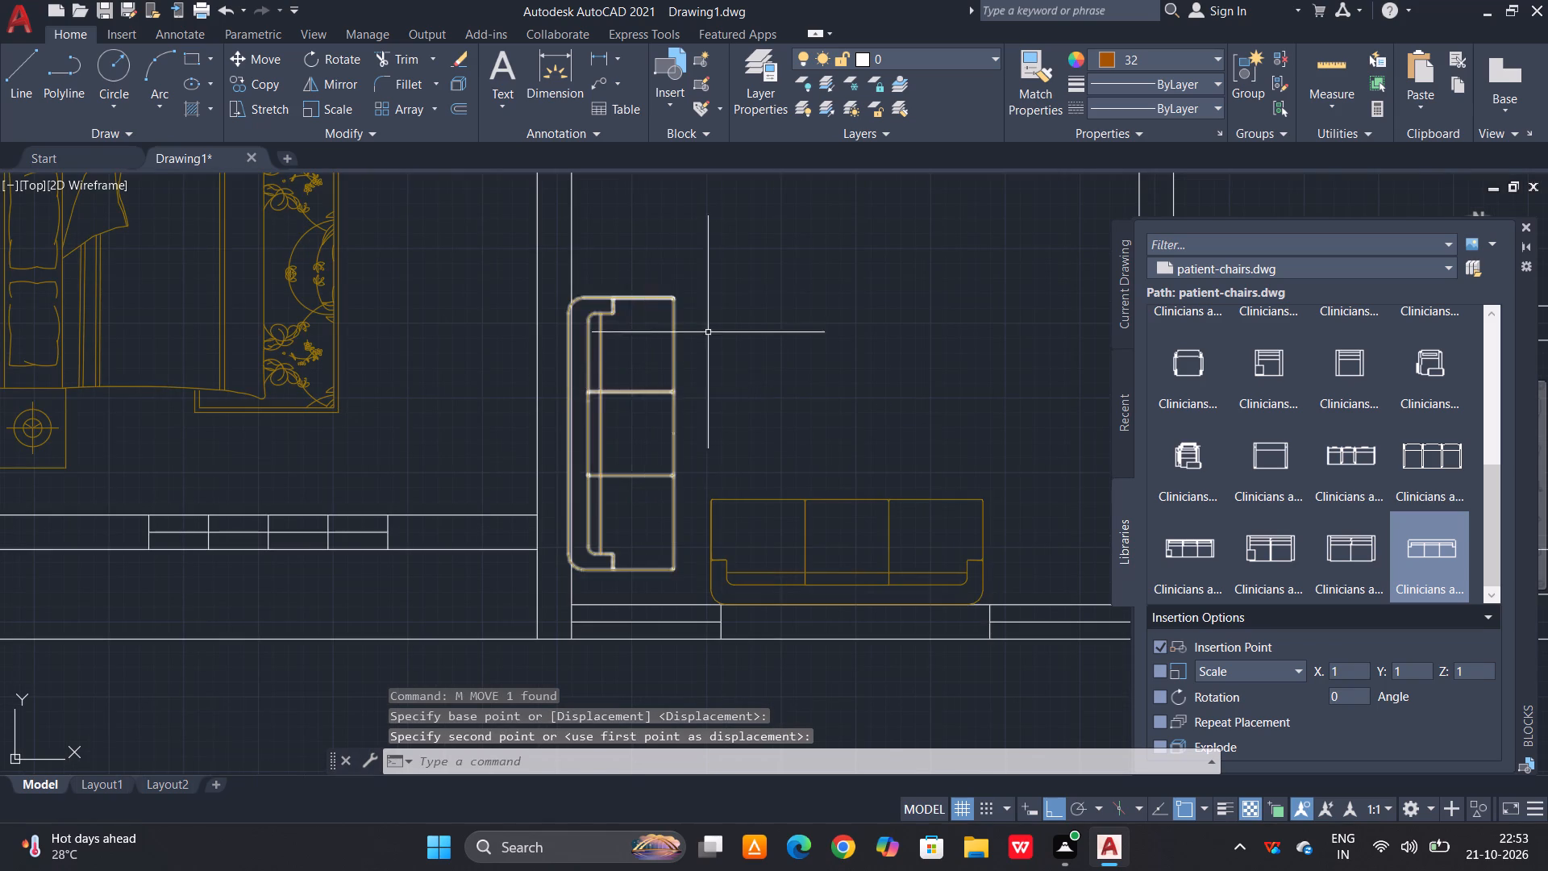
click(763, 285)
click(655, 356)
key(m)
key(space)
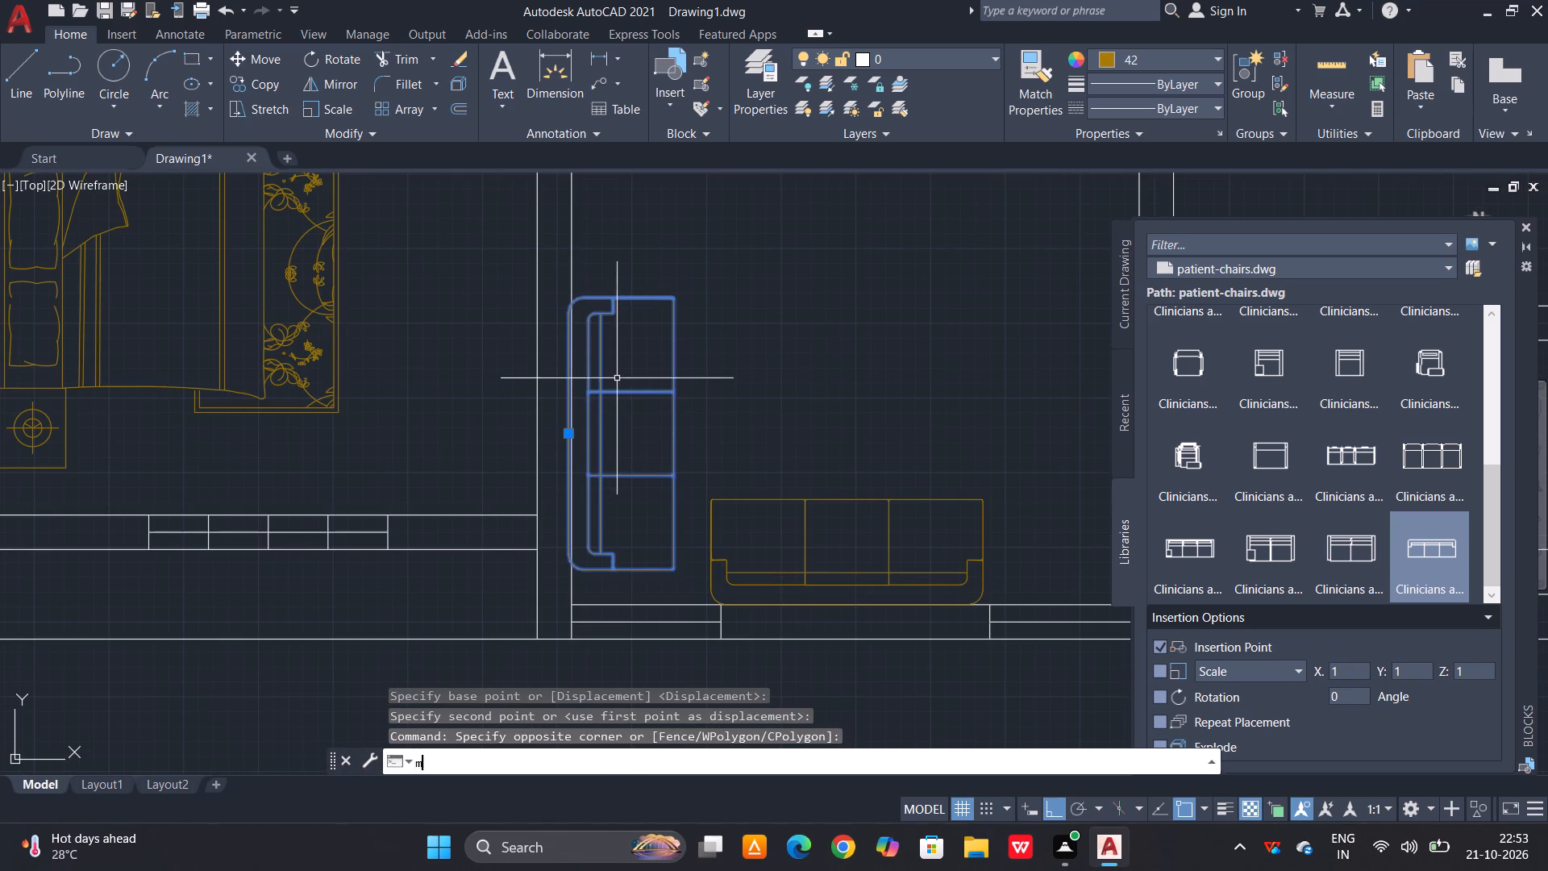
scroll(562, 444, up, 4)
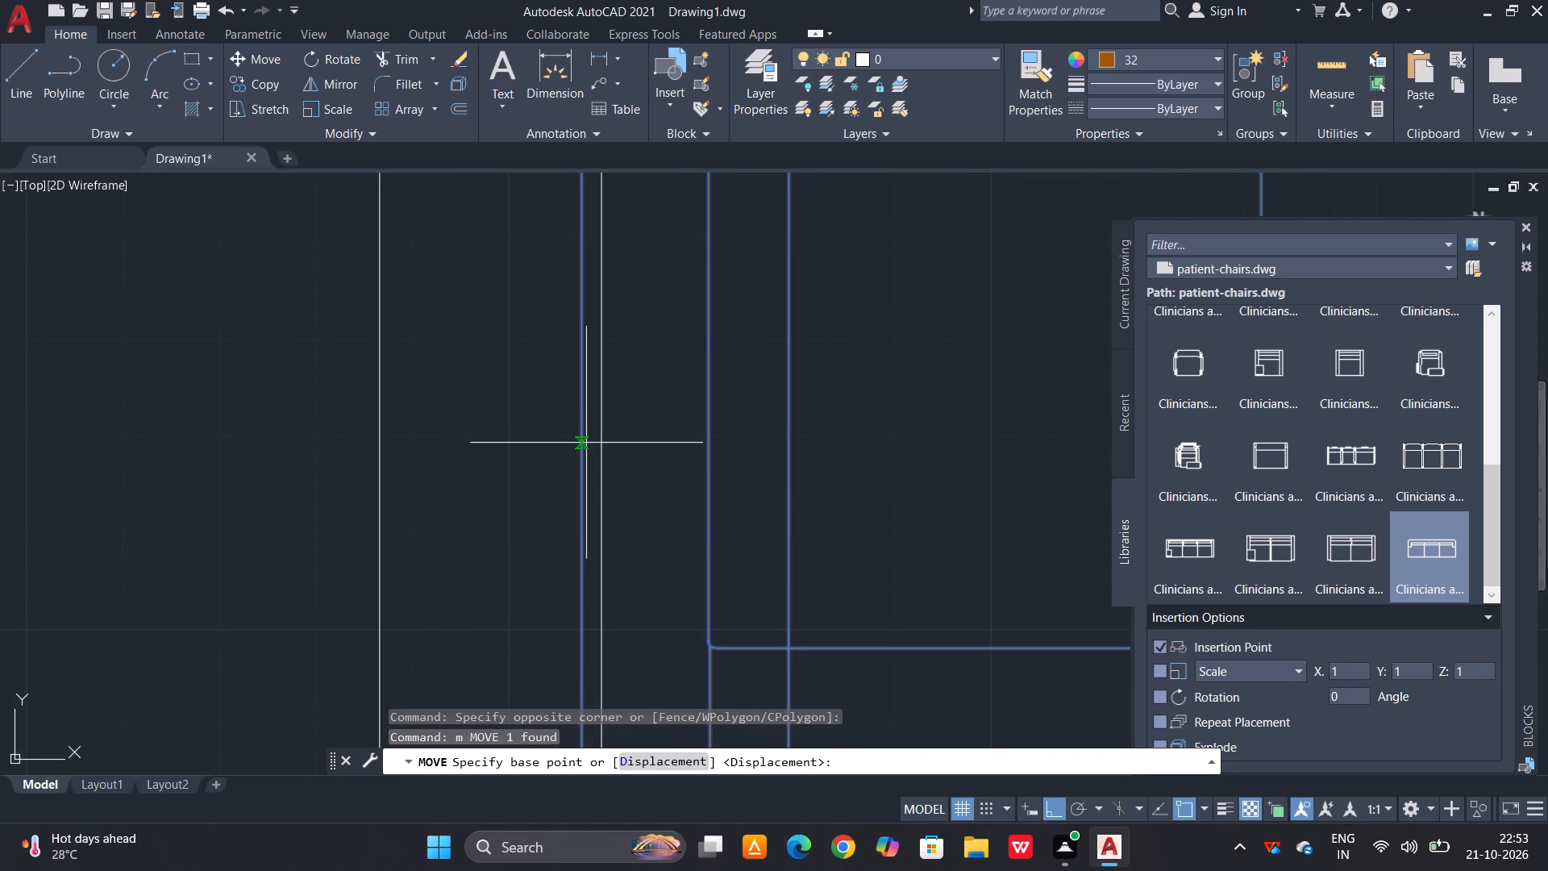
scroll(578, 511, down, 2)
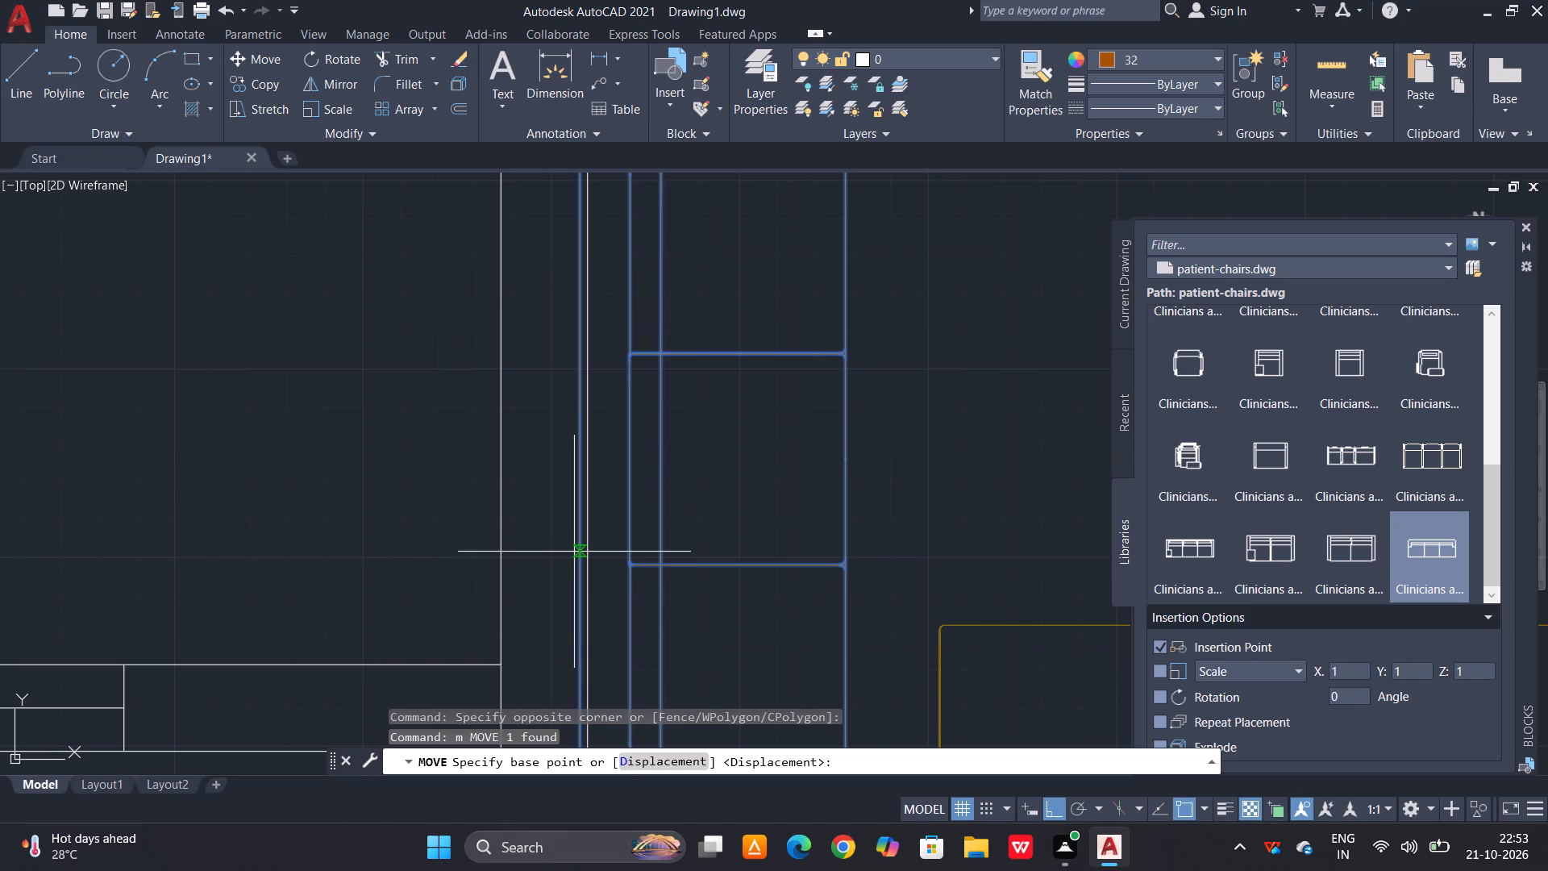
click(579, 548)
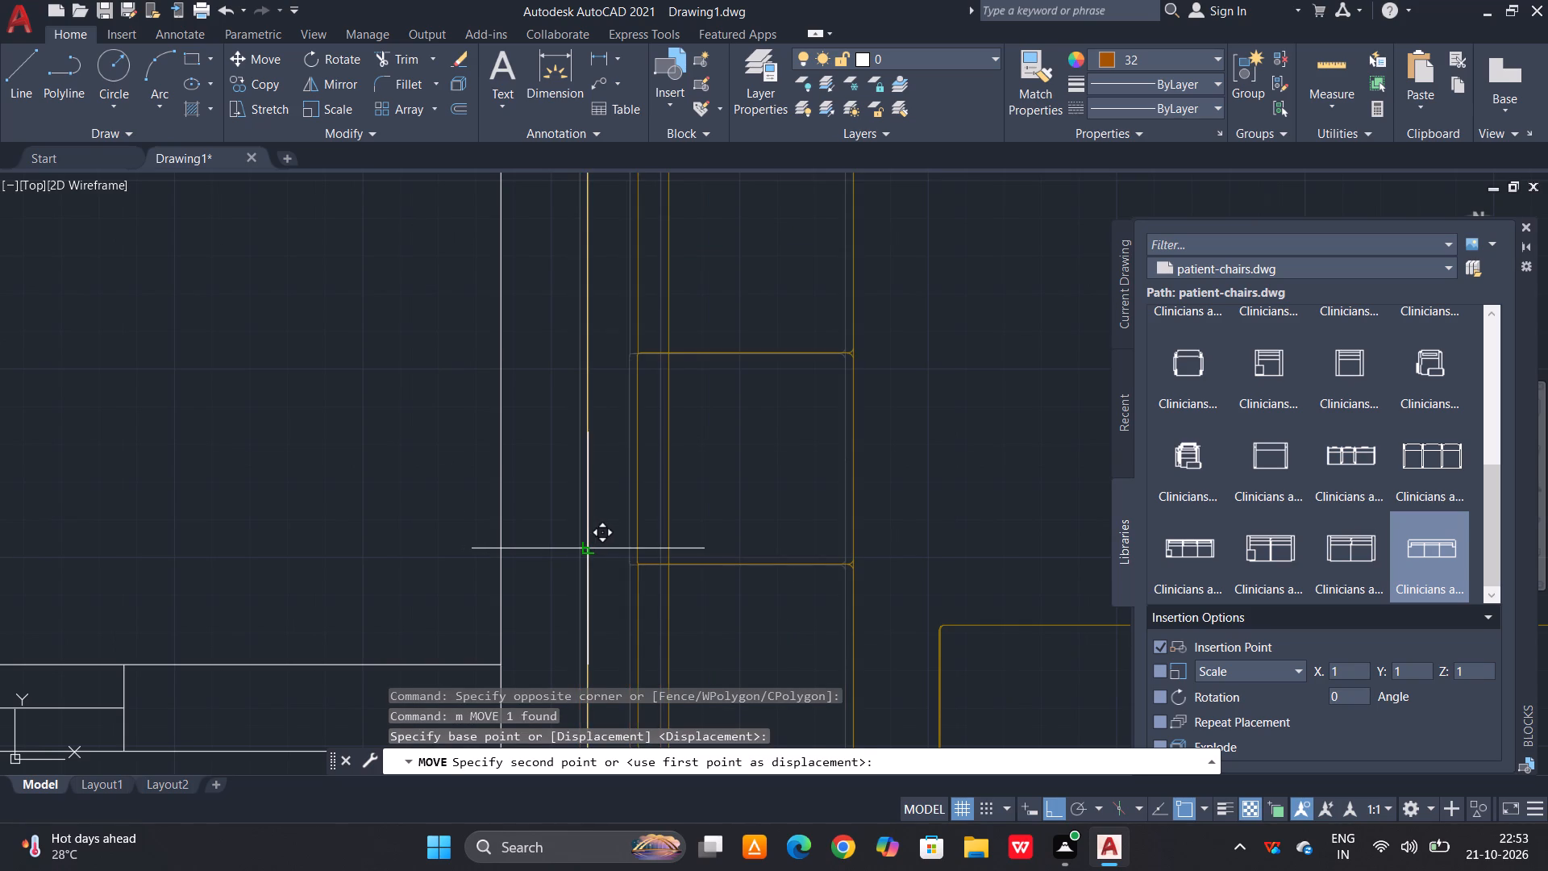
click(591, 544)
Move the vertical sofa up along the left wall to leave a free corner beside the lower sofa.
scroll(708, 438, down, 2)
click(809, 382)
click(749, 413)
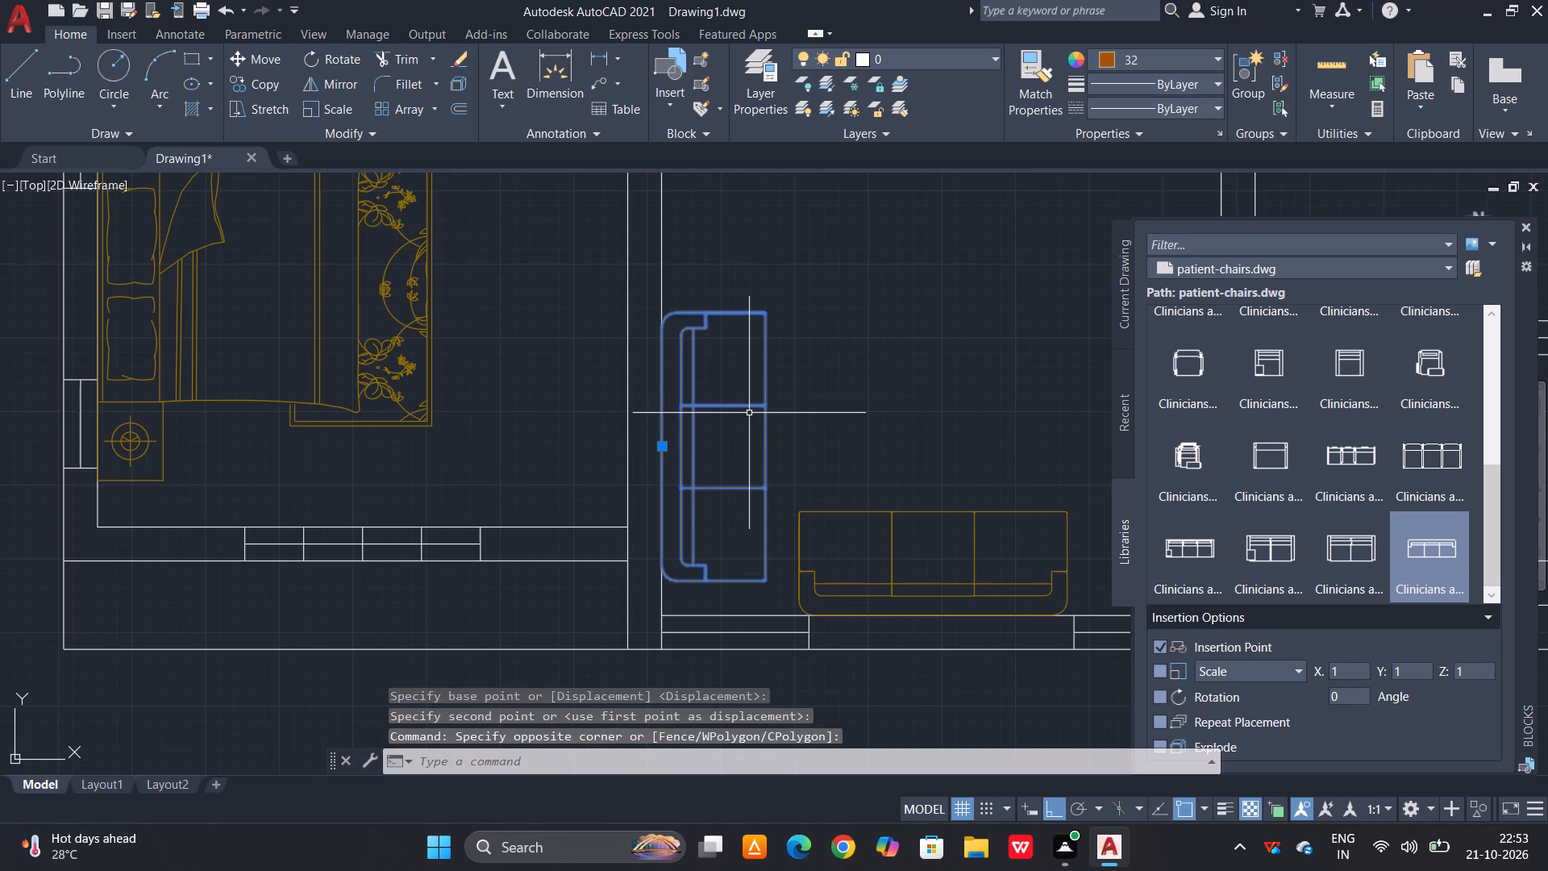
key(m)
key(space)
click(662, 449)
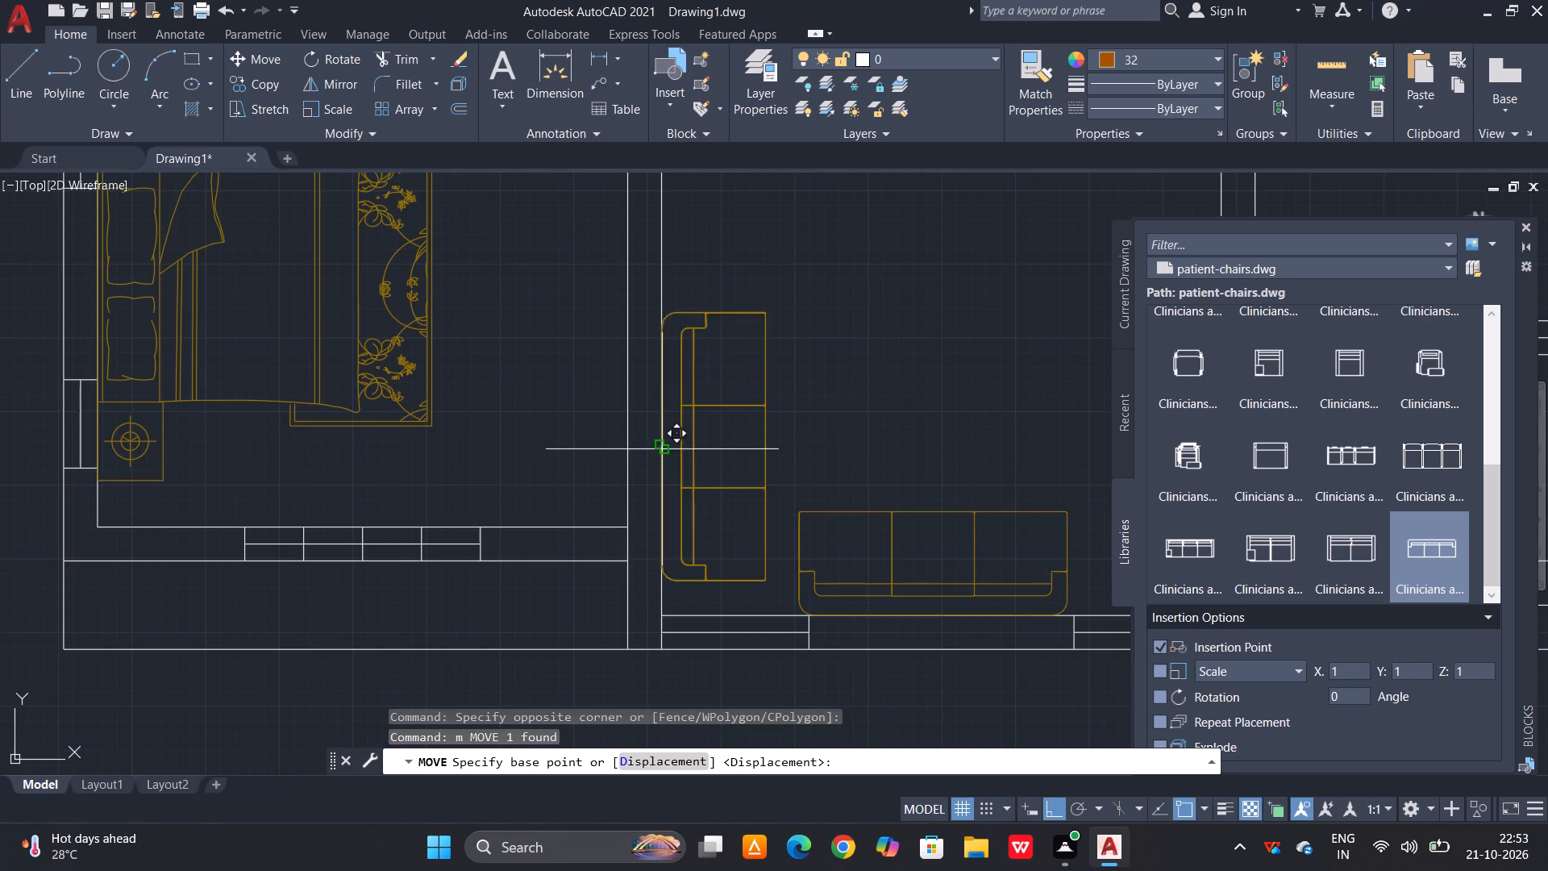
click(662, 363)
Set the current drawing colour to 42, the same colour as the furniture.
scroll(690, 413, down, 2)
scroll(730, 536, up, 1)
text(re)
key(Escape)
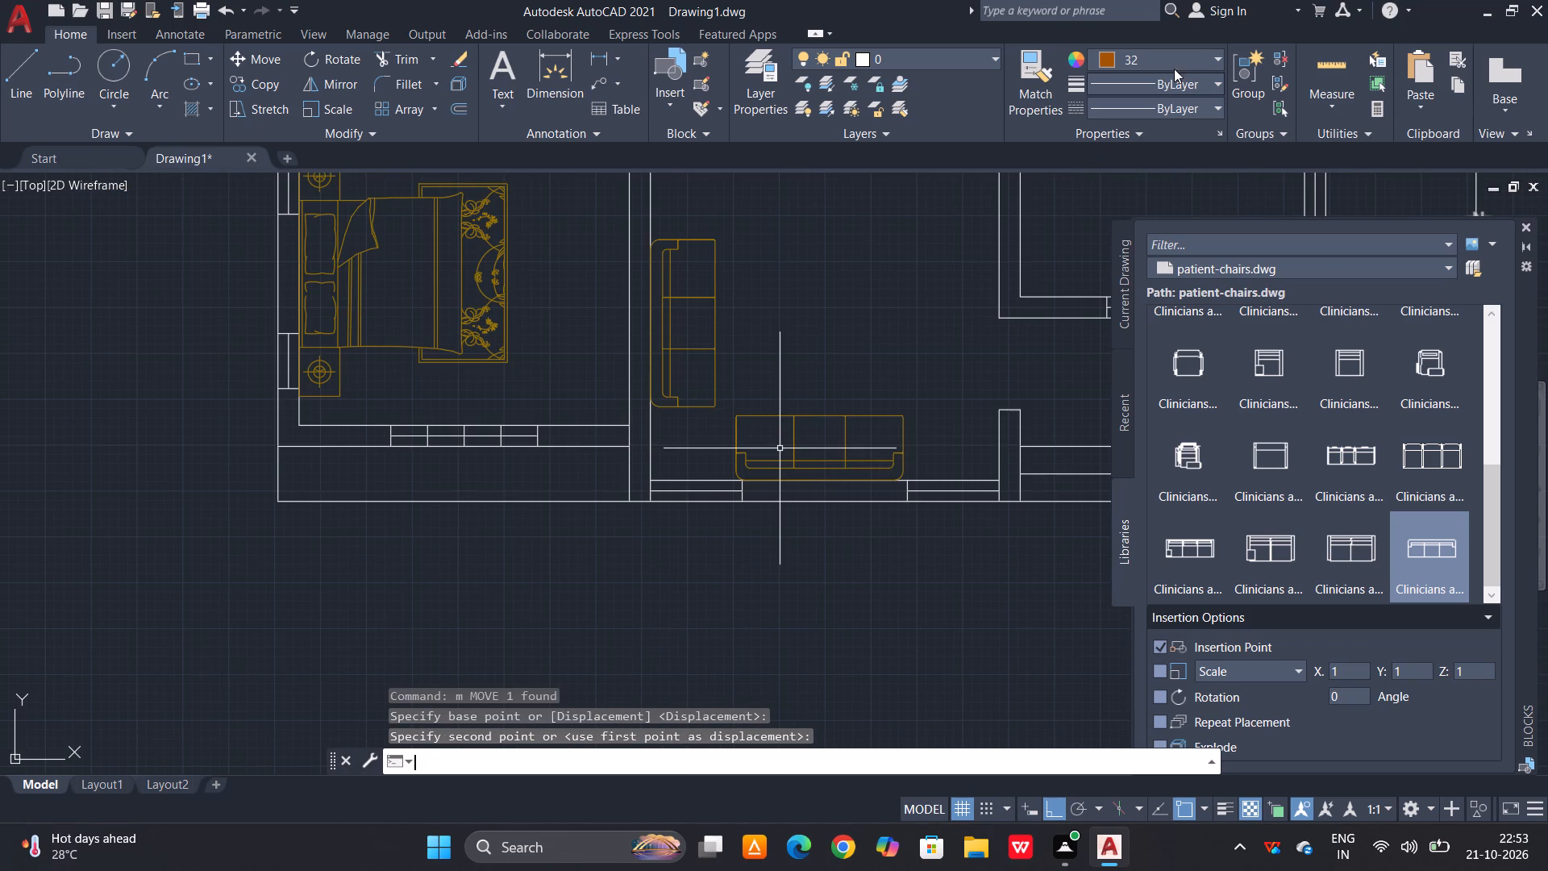
click(1202, 64)
click(1212, 53)
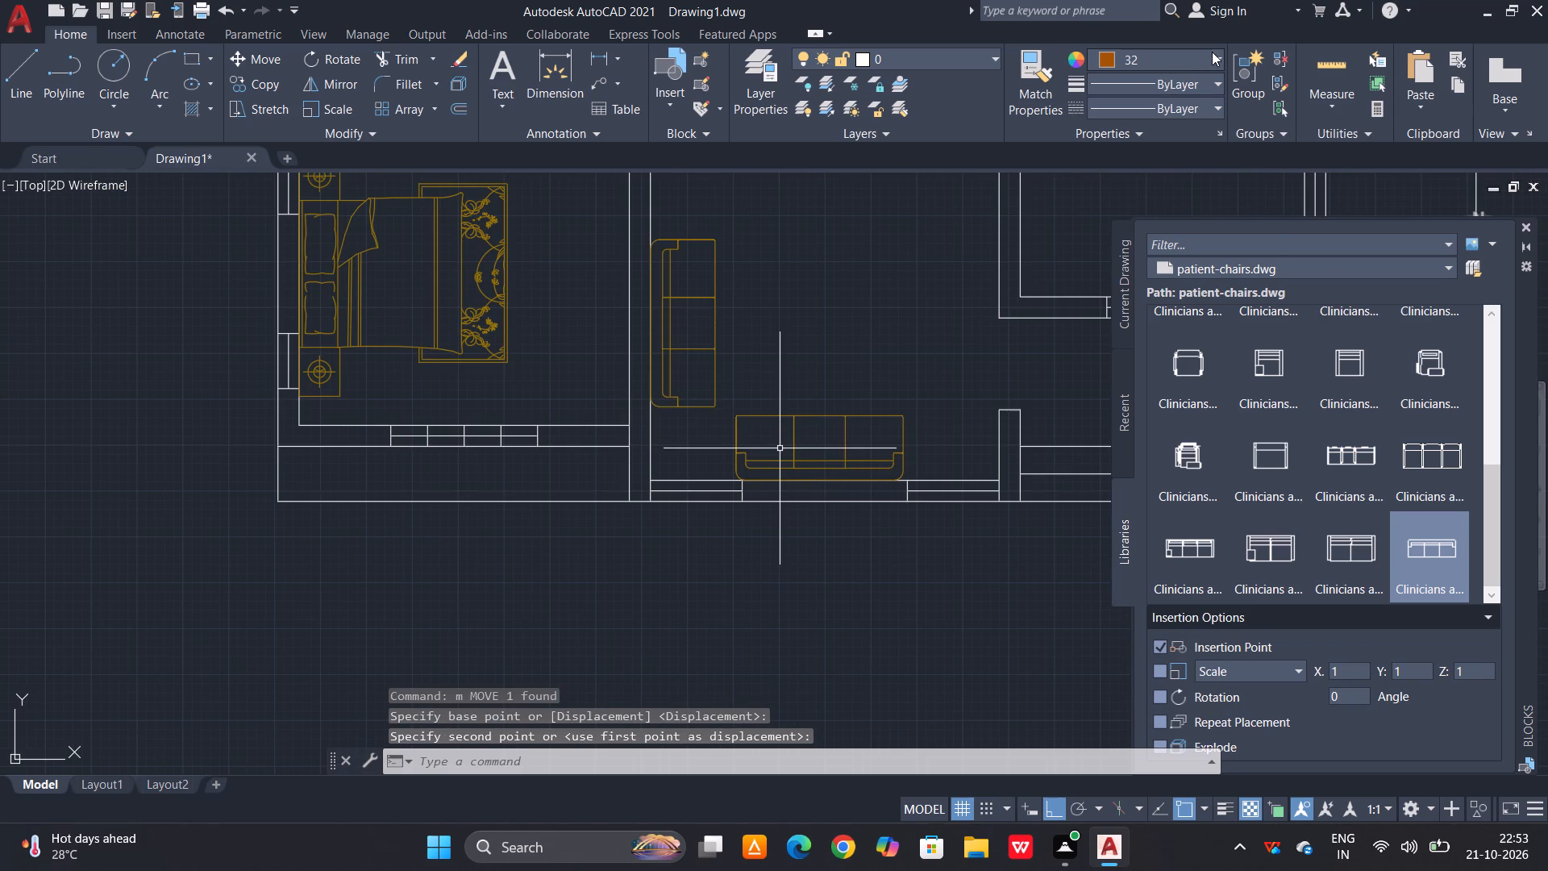
click(1102, 309)
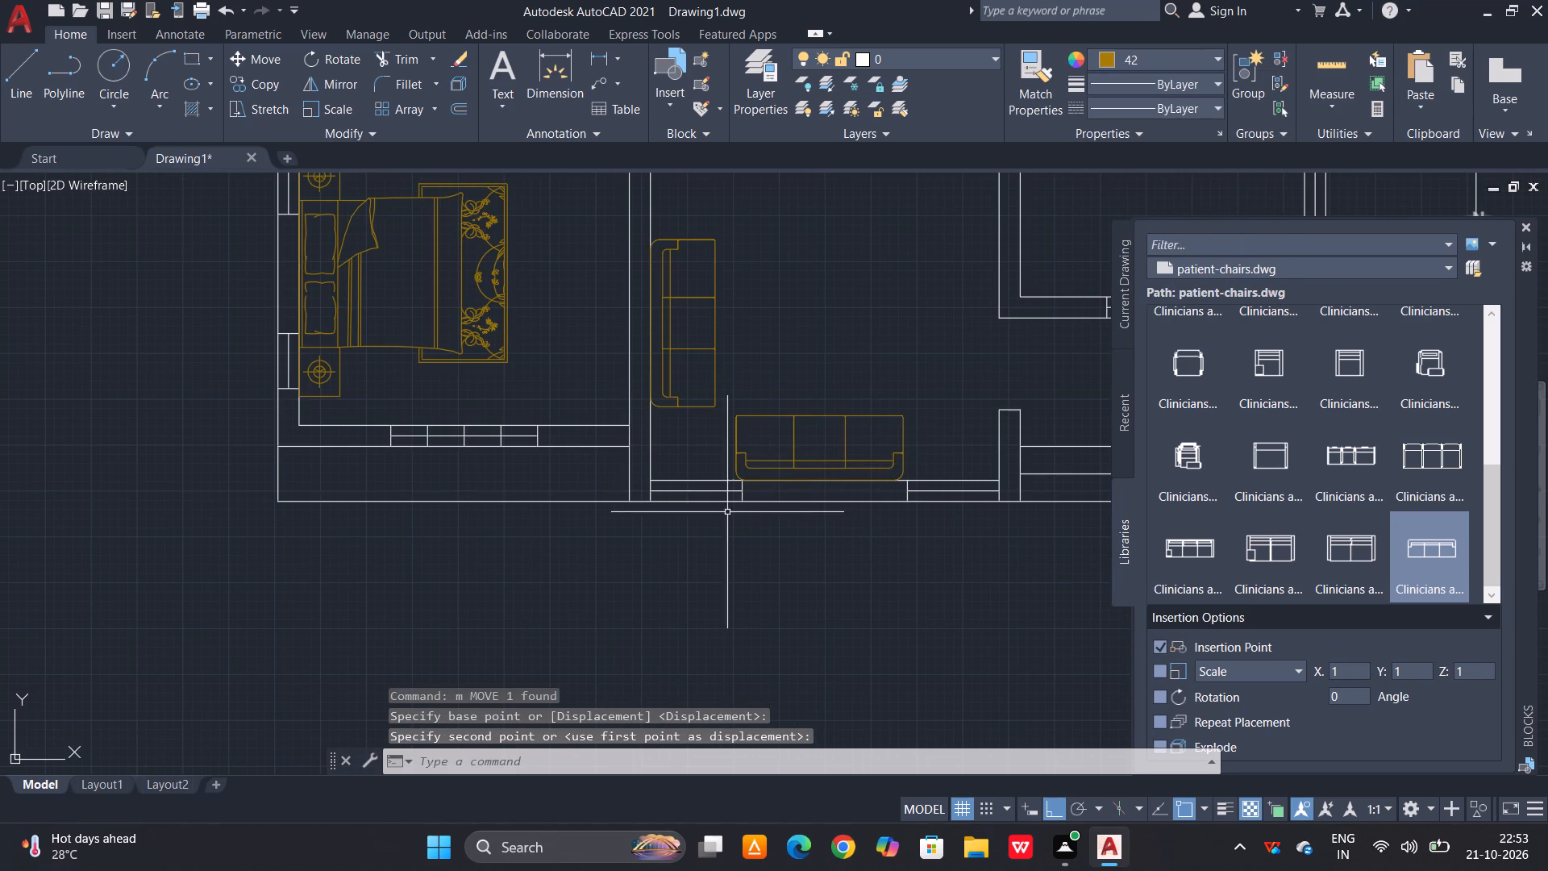
Draw a rectangular corner table in the gap between the two sofas.
scroll(686, 448, up, 2)
text(rec)
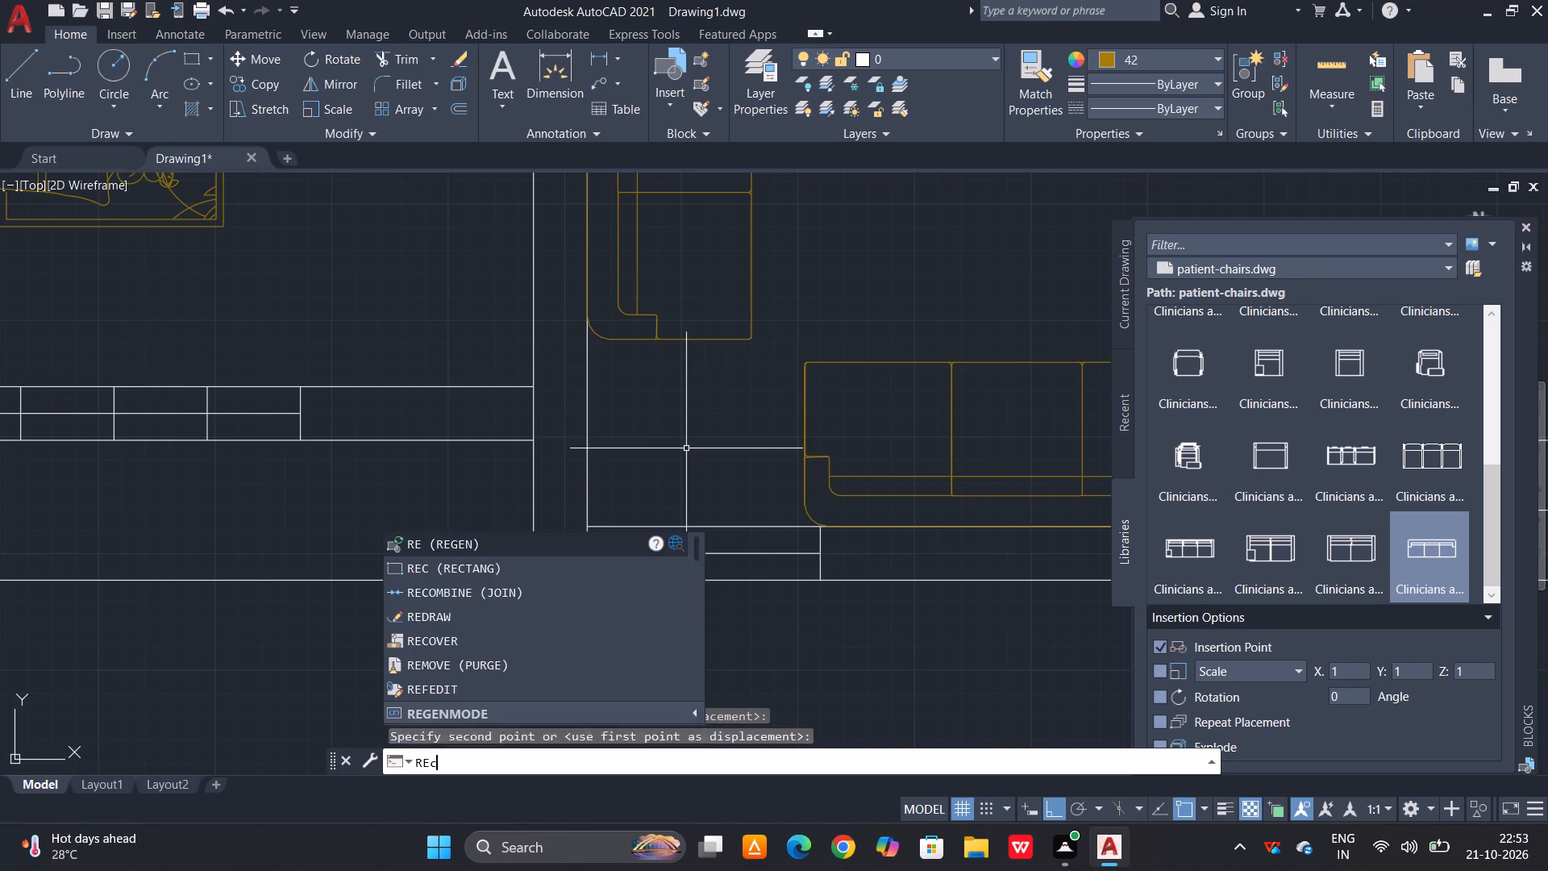
key(space)
click(622, 369)
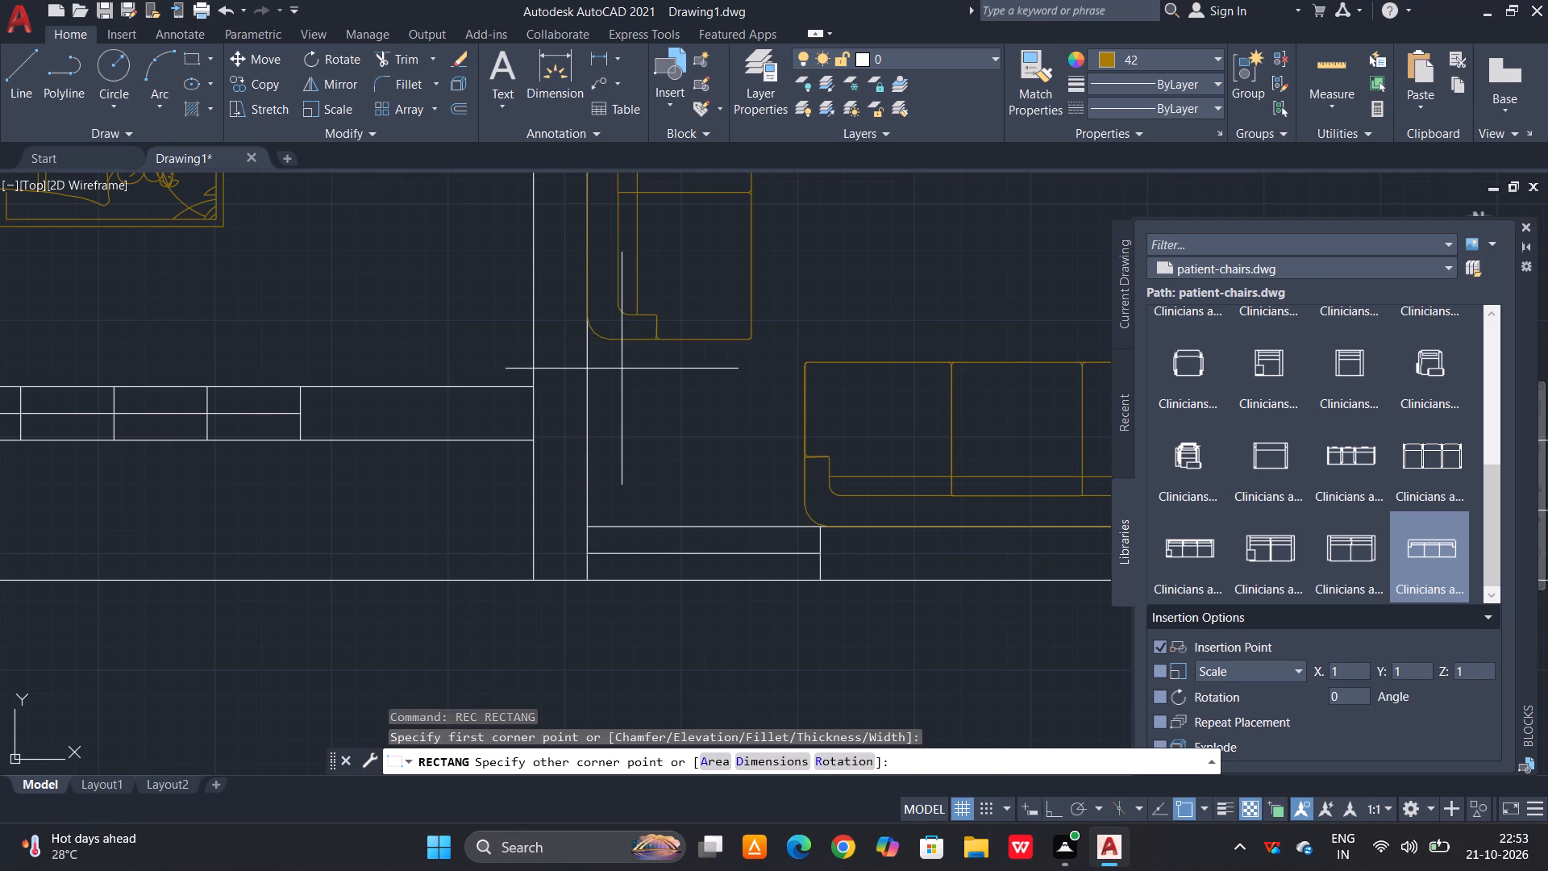
click(780, 502)
Move the corner table rectangle slightly left, towards the wall, to even out its spacing from the lower sofa.
scroll(772, 481, up, 1)
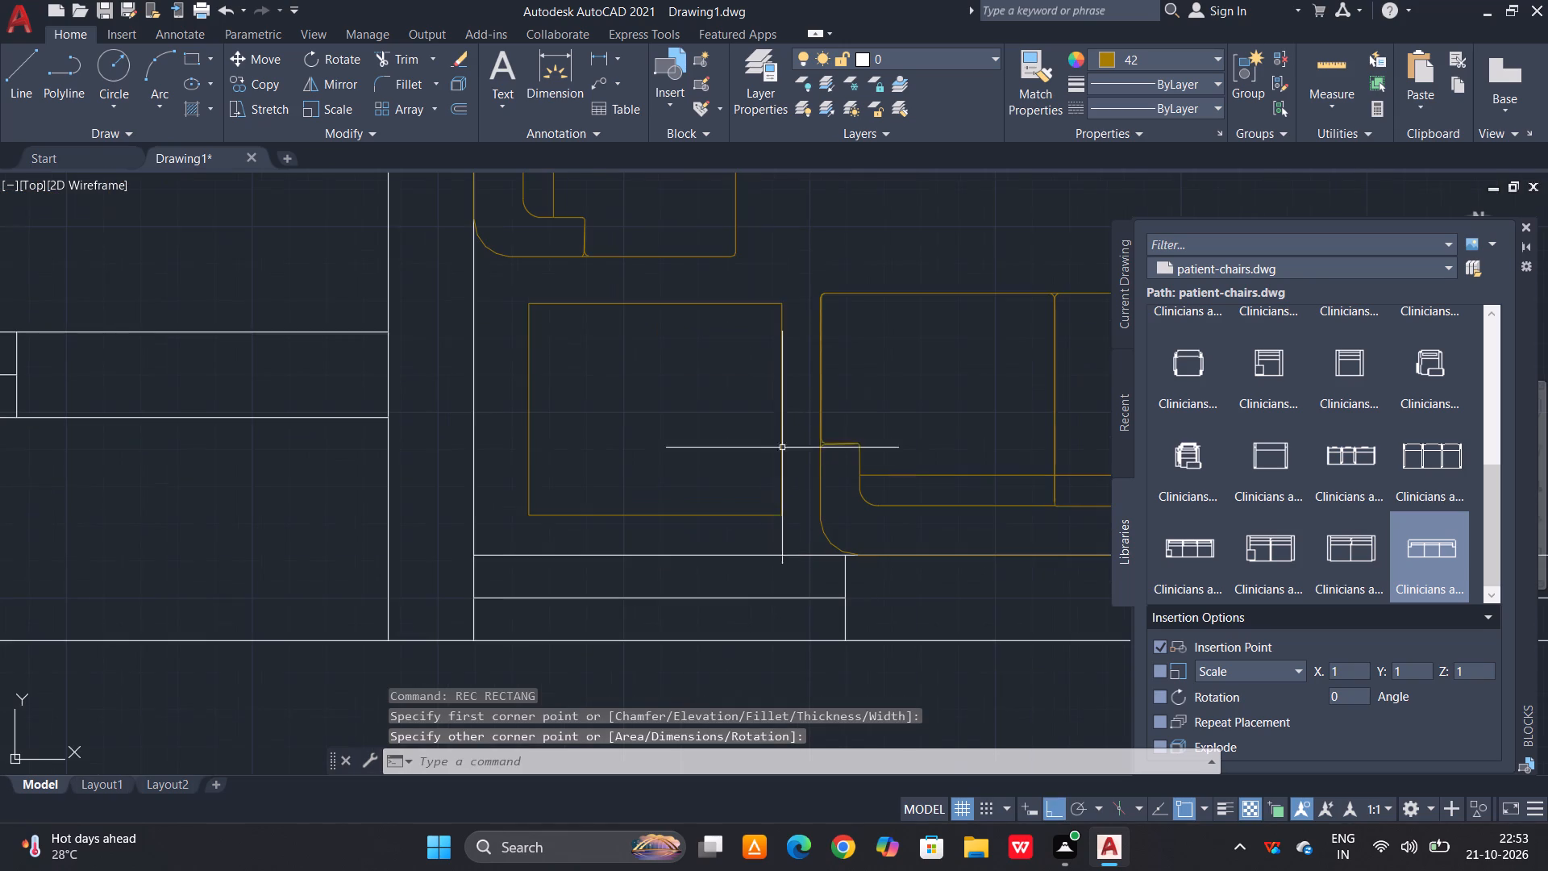
click(793, 419)
click(770, 432)
text(m)
key(space)
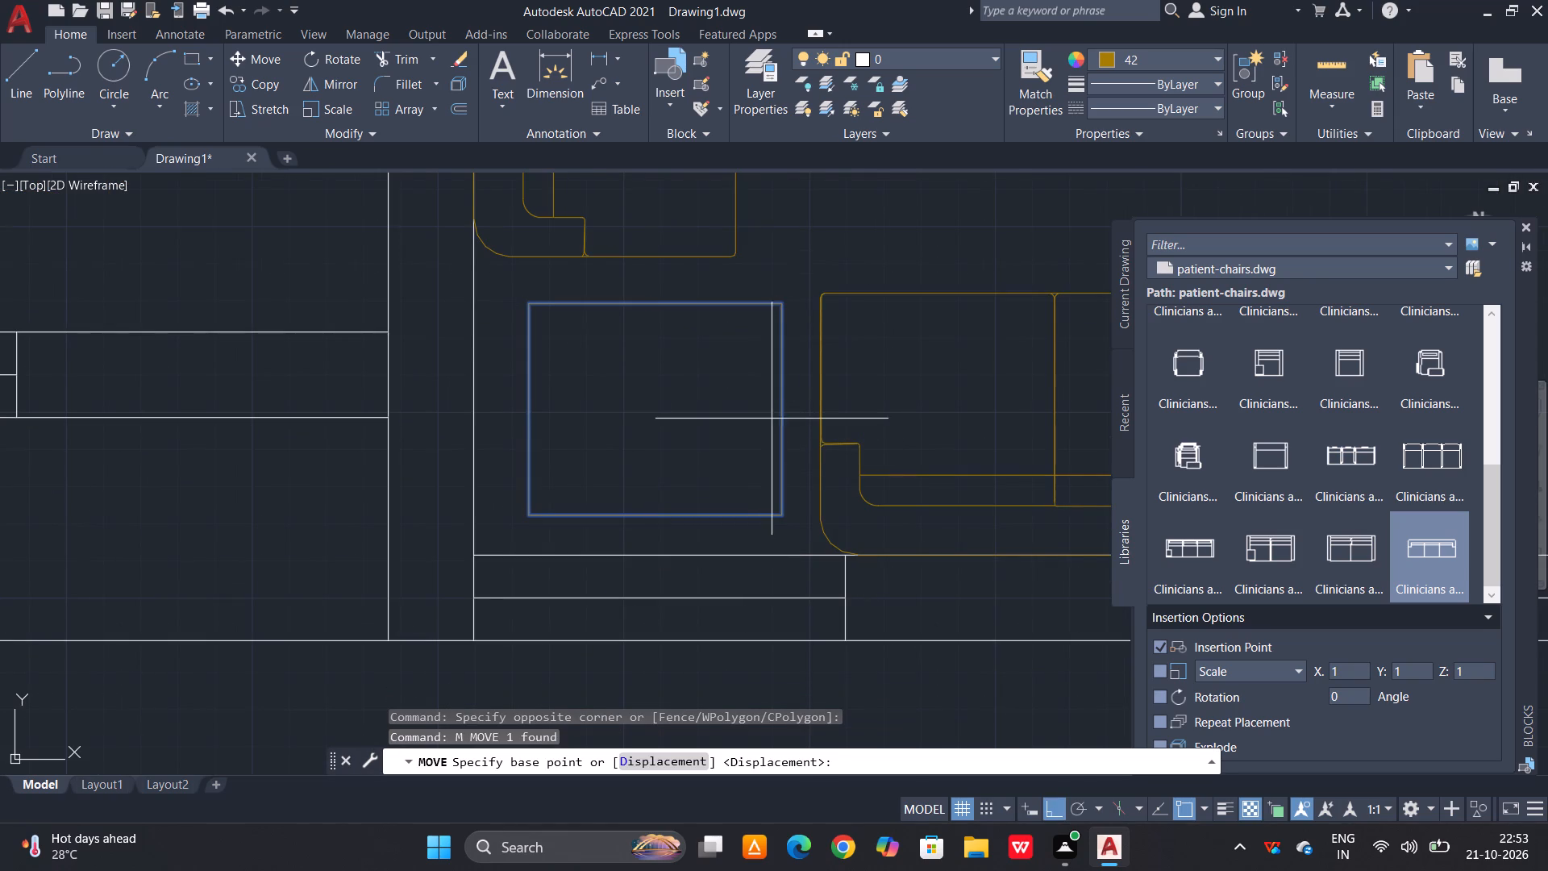
click(779, 406)
click(767, 407)
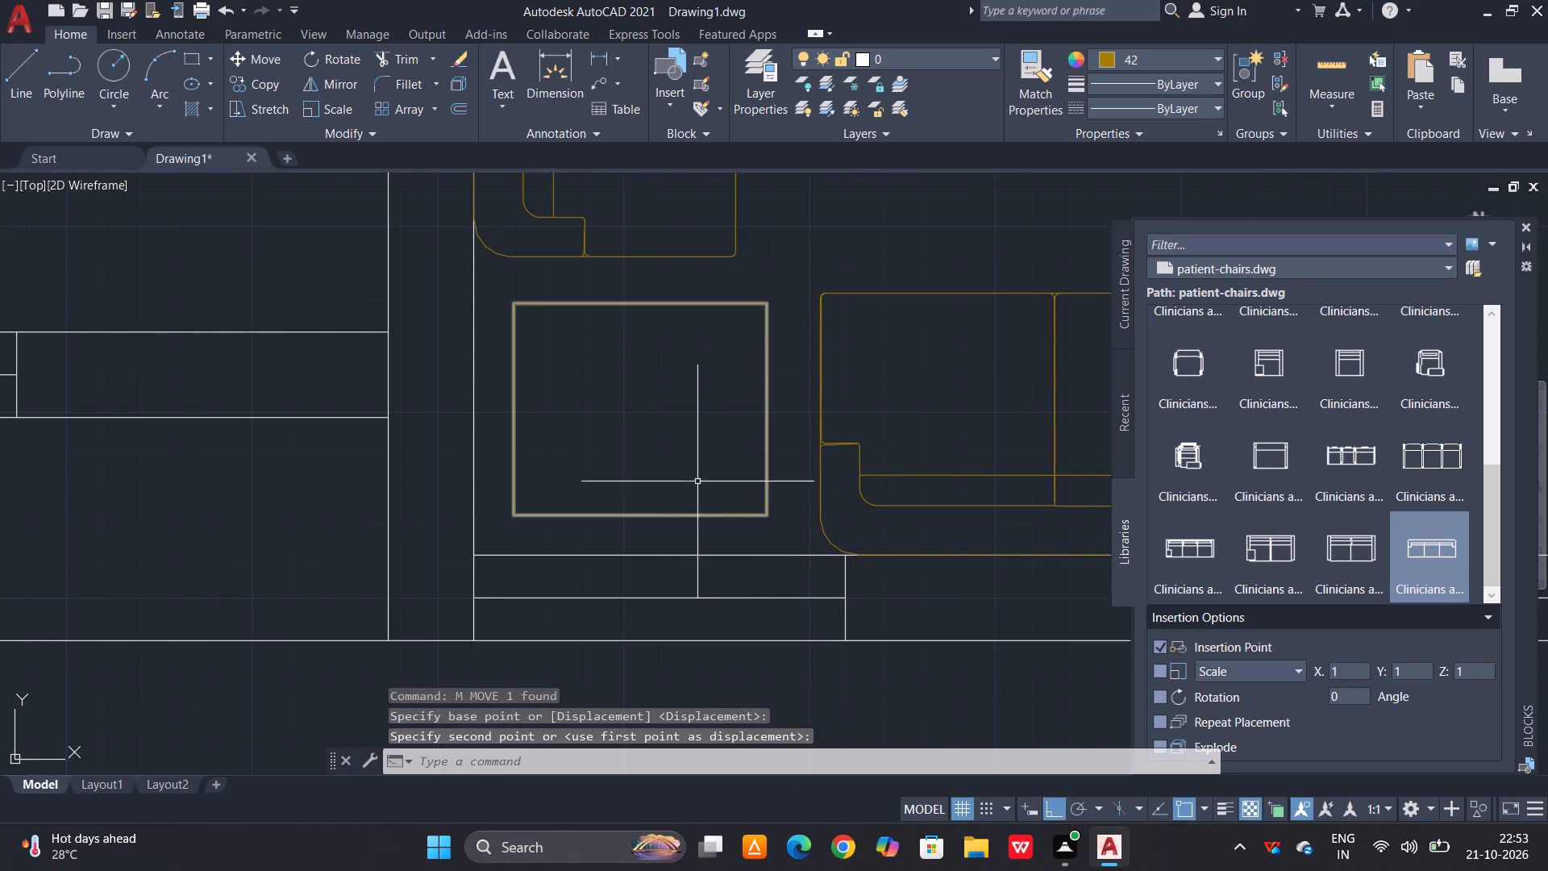
Draw a long, shallow cabinet rectangle against the living room's upper wall, opposite the lower sofa.
scroll(692, 495, down, 2)
middle_drag(860, 361, 816, 533)
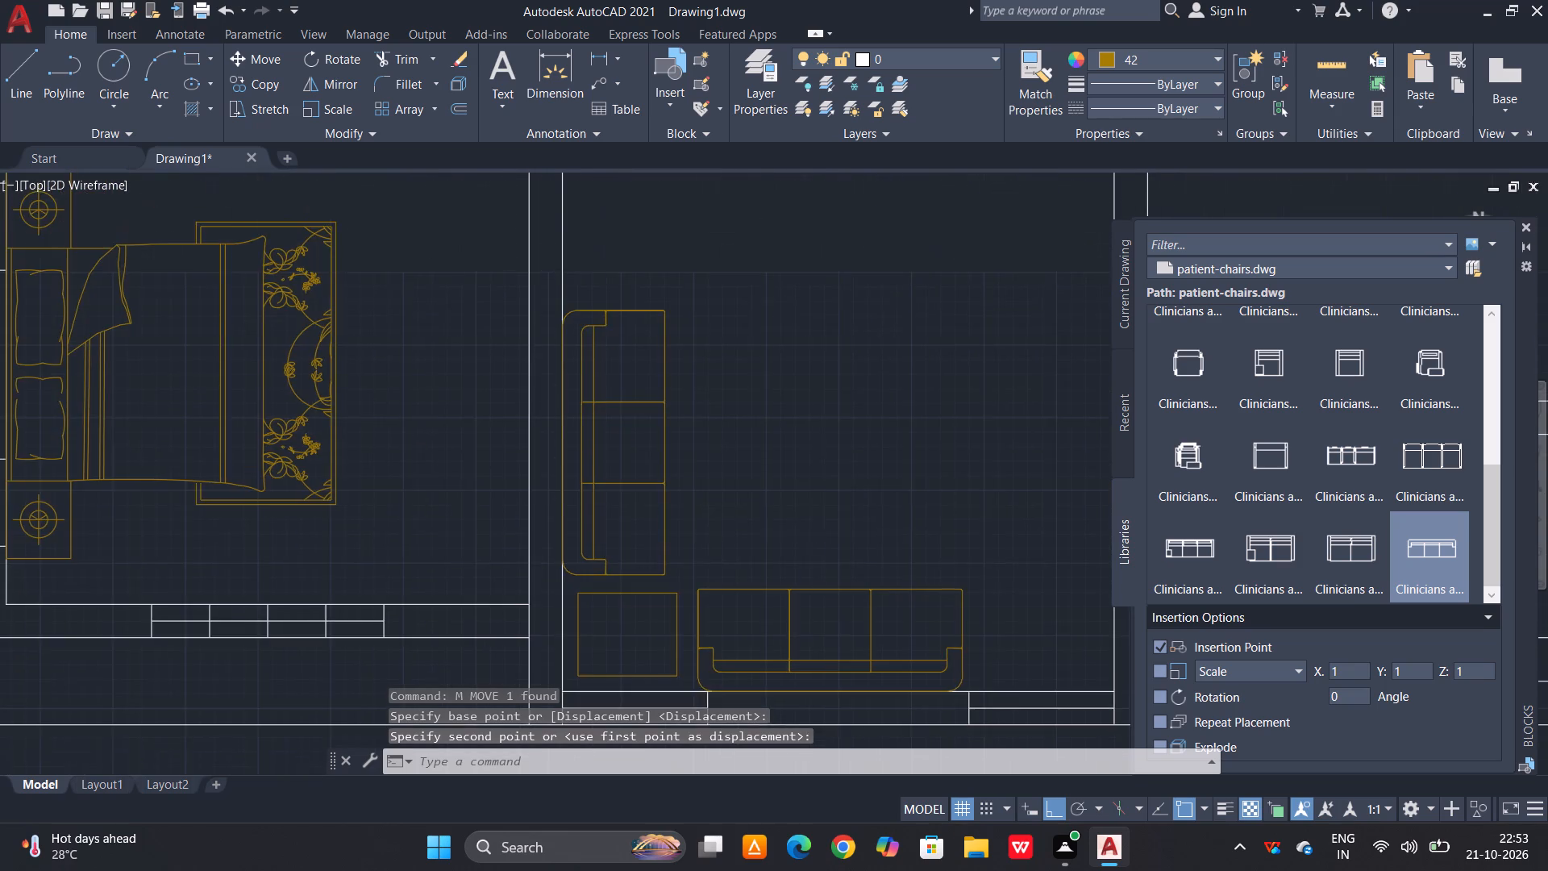
scroll(810, 490, down, 1)
middle_drag(795, 356, 795, 394)
scroll(772, 318, up, 1)
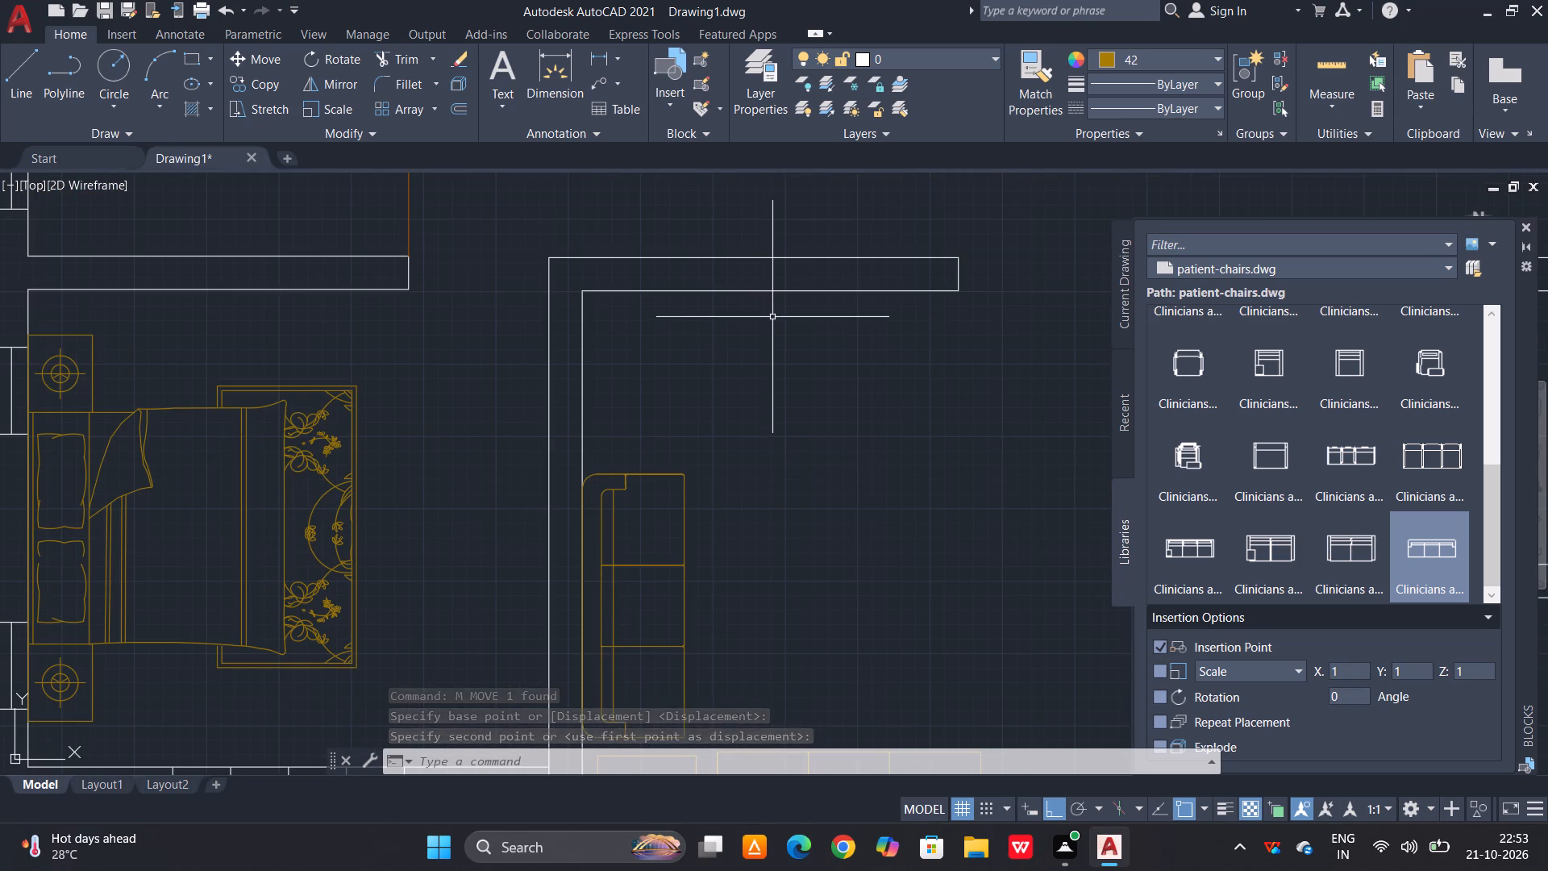
text(rec)
key(space)
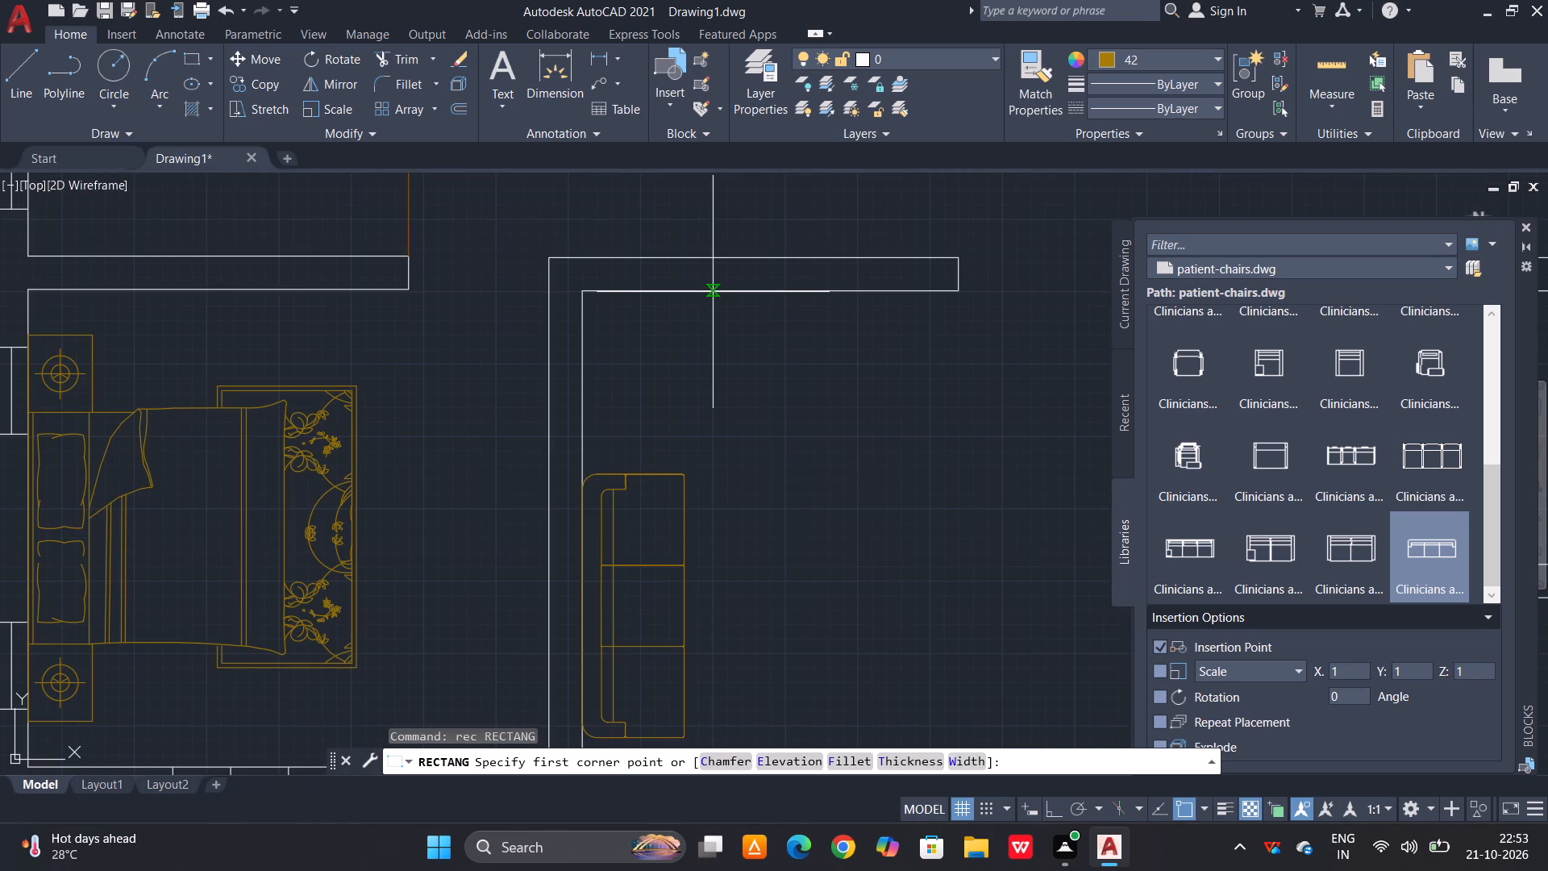
click(713, 292)
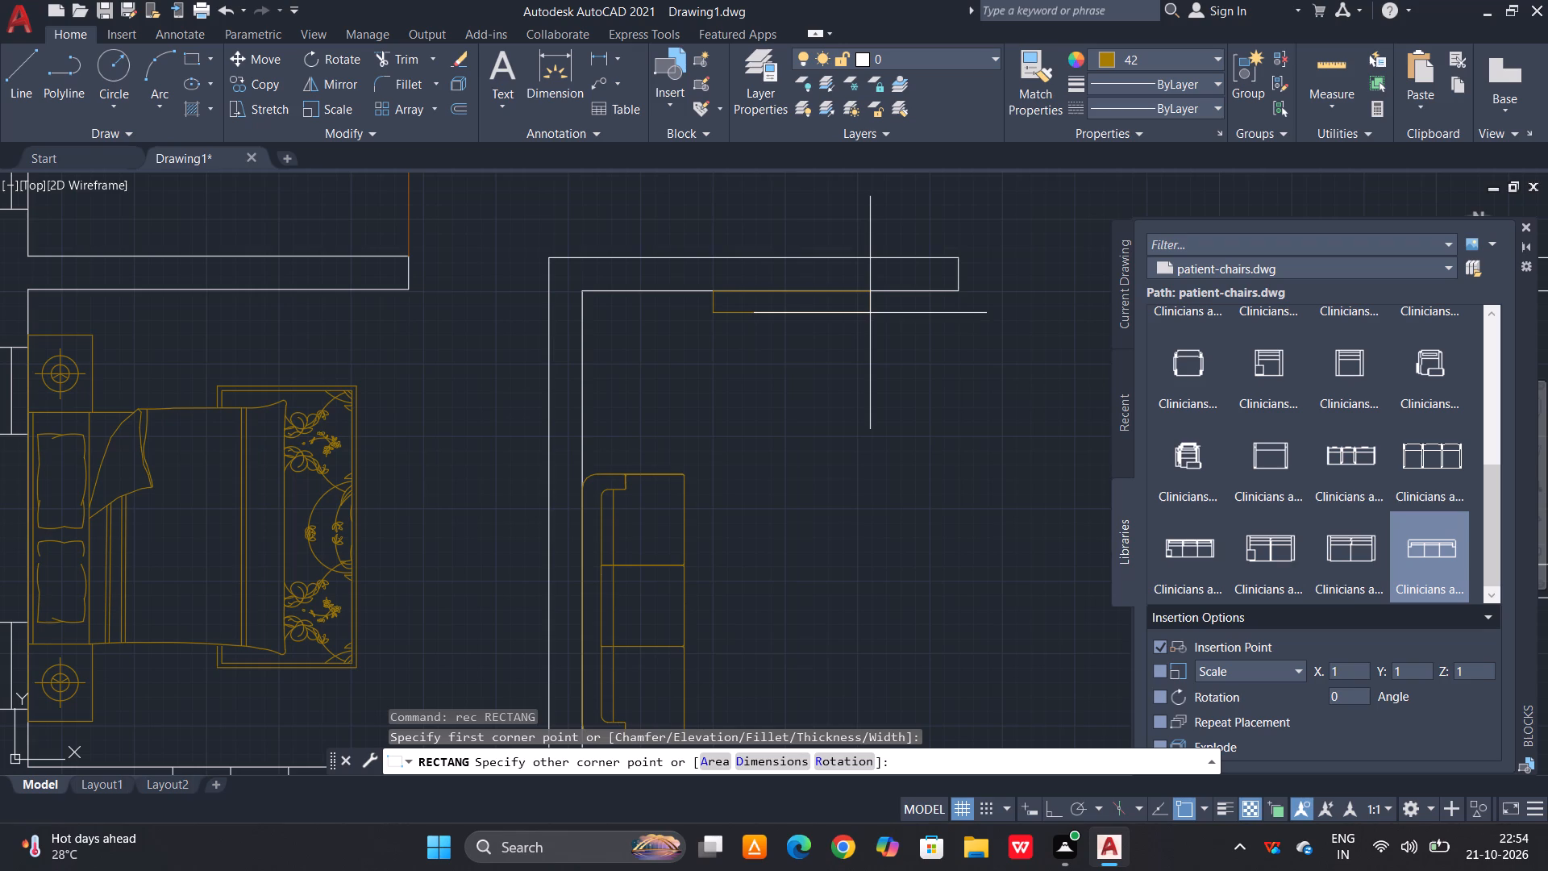
click(870, 313)
Draw a smaller, thin rectangle inside the cabinet, with its back edge on the wall line.
scroll(808, 294, up, 3)
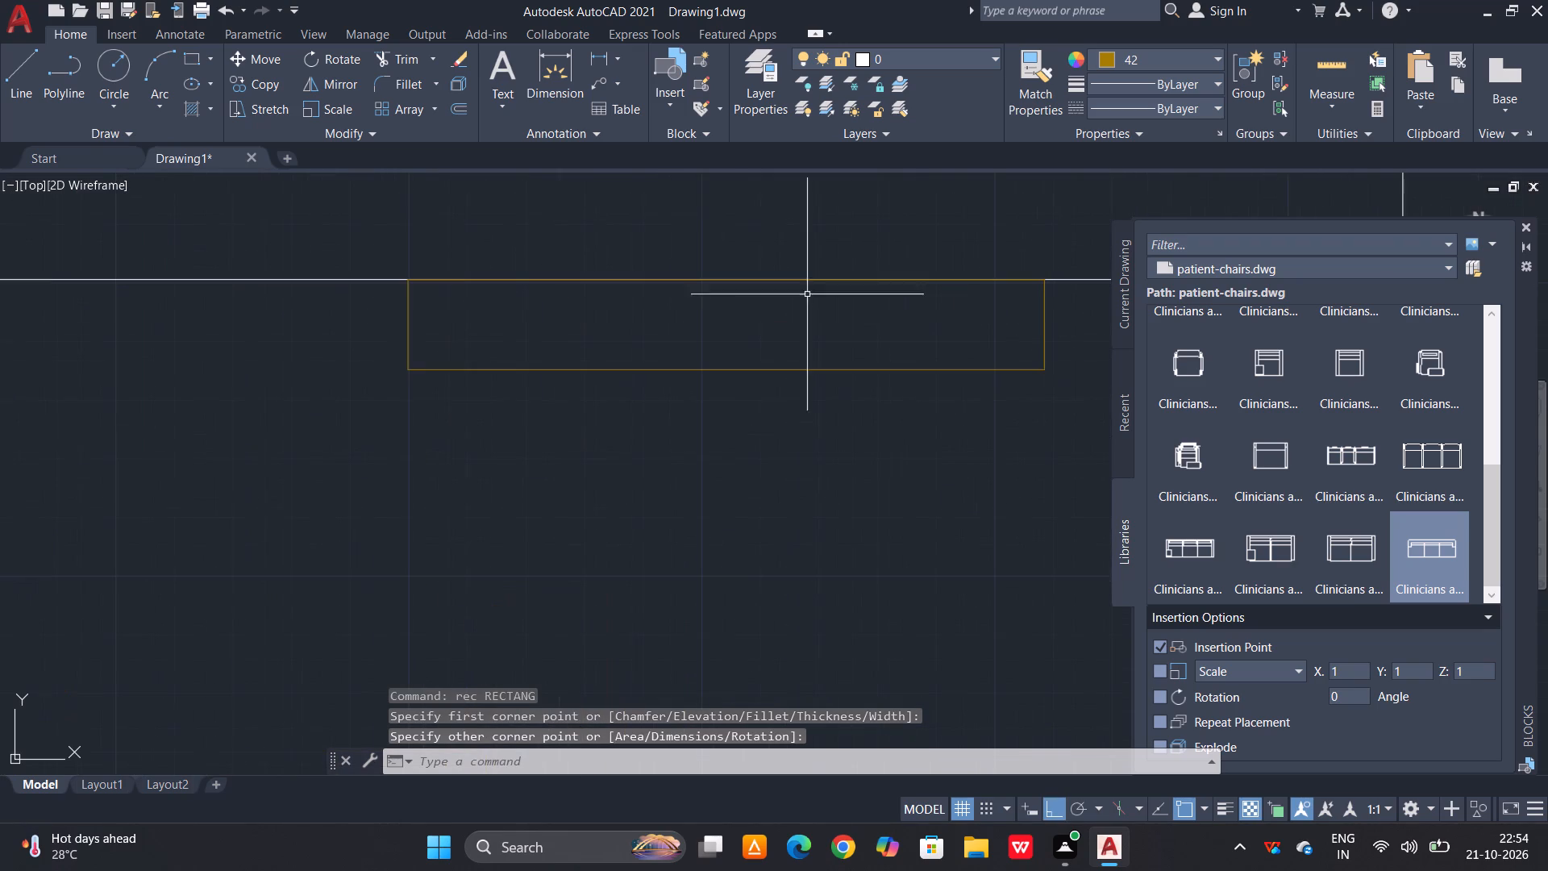
text(rec)
key(space)
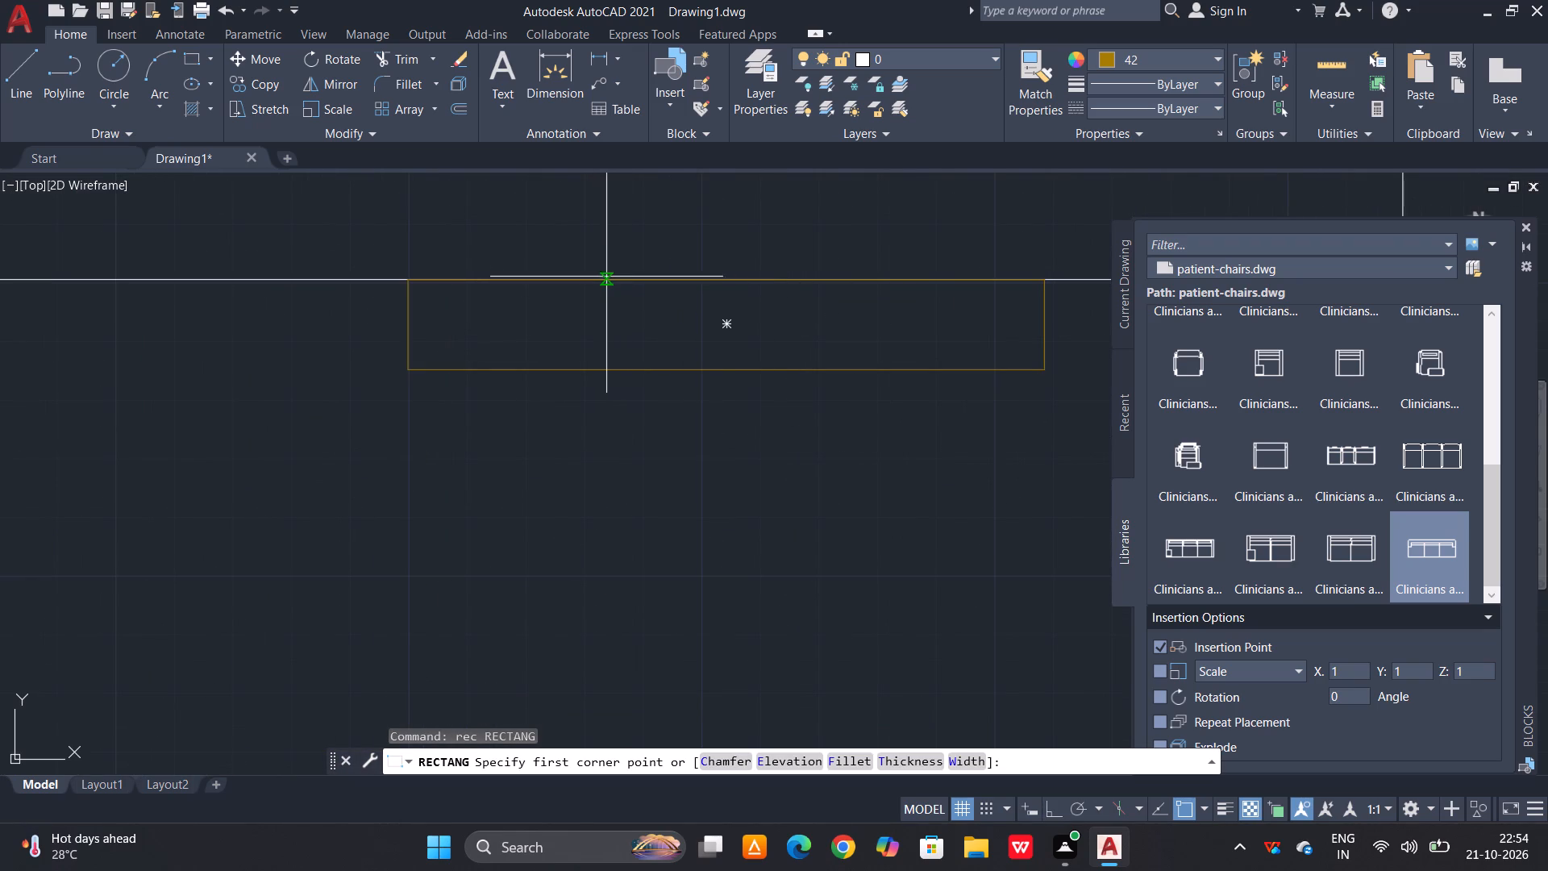
click(522, 281)
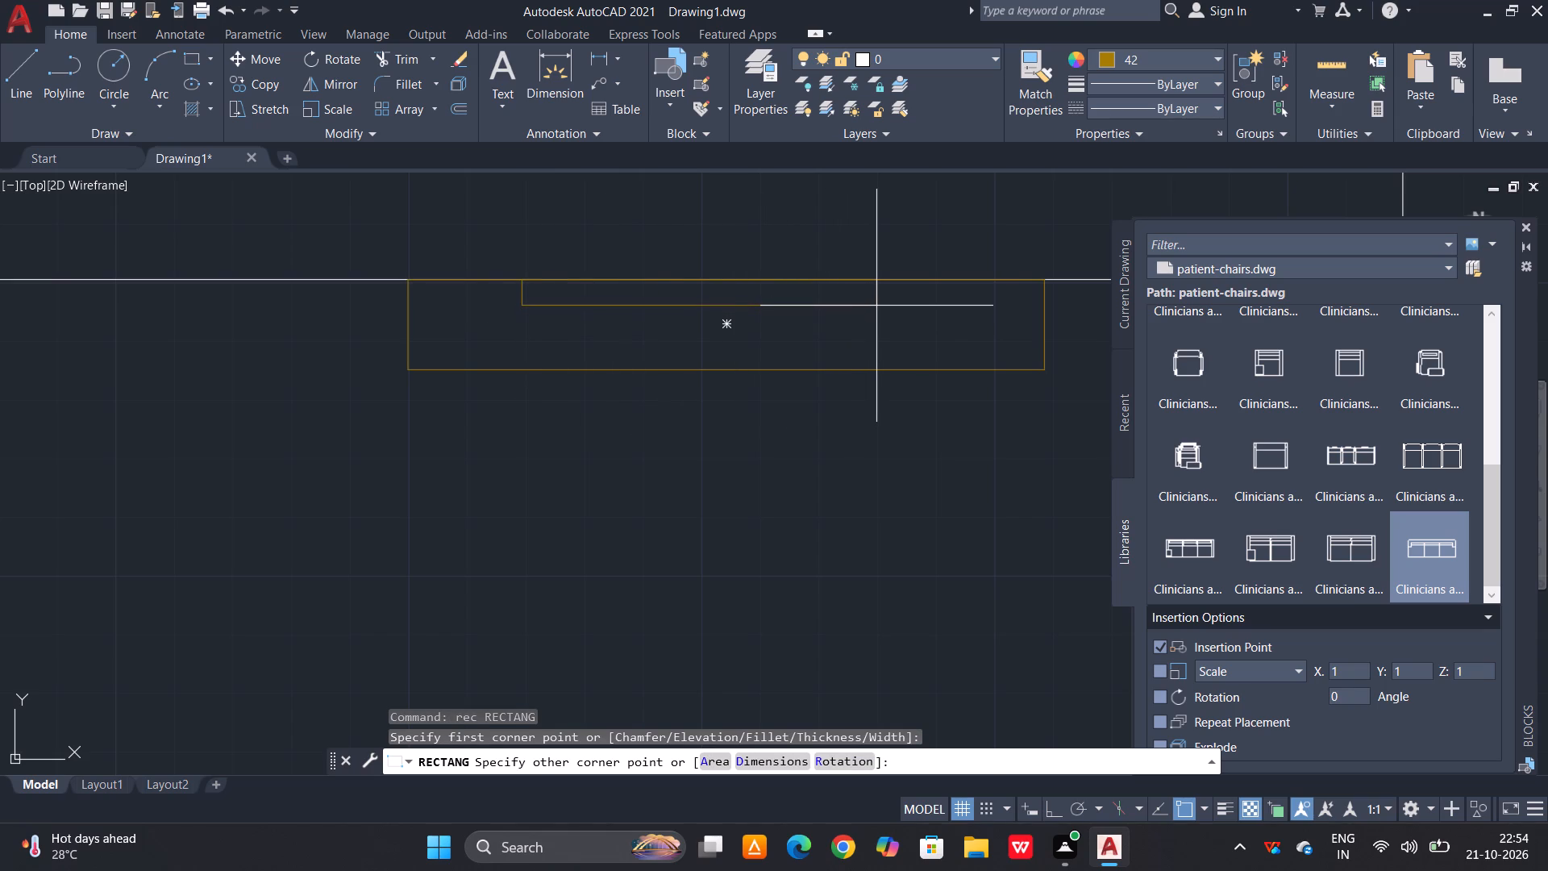
click(876, 304)
Draw two overlapping slim rectangles directly in front of the small one, extending past its right end and its left end.
text(rec)
key(space)
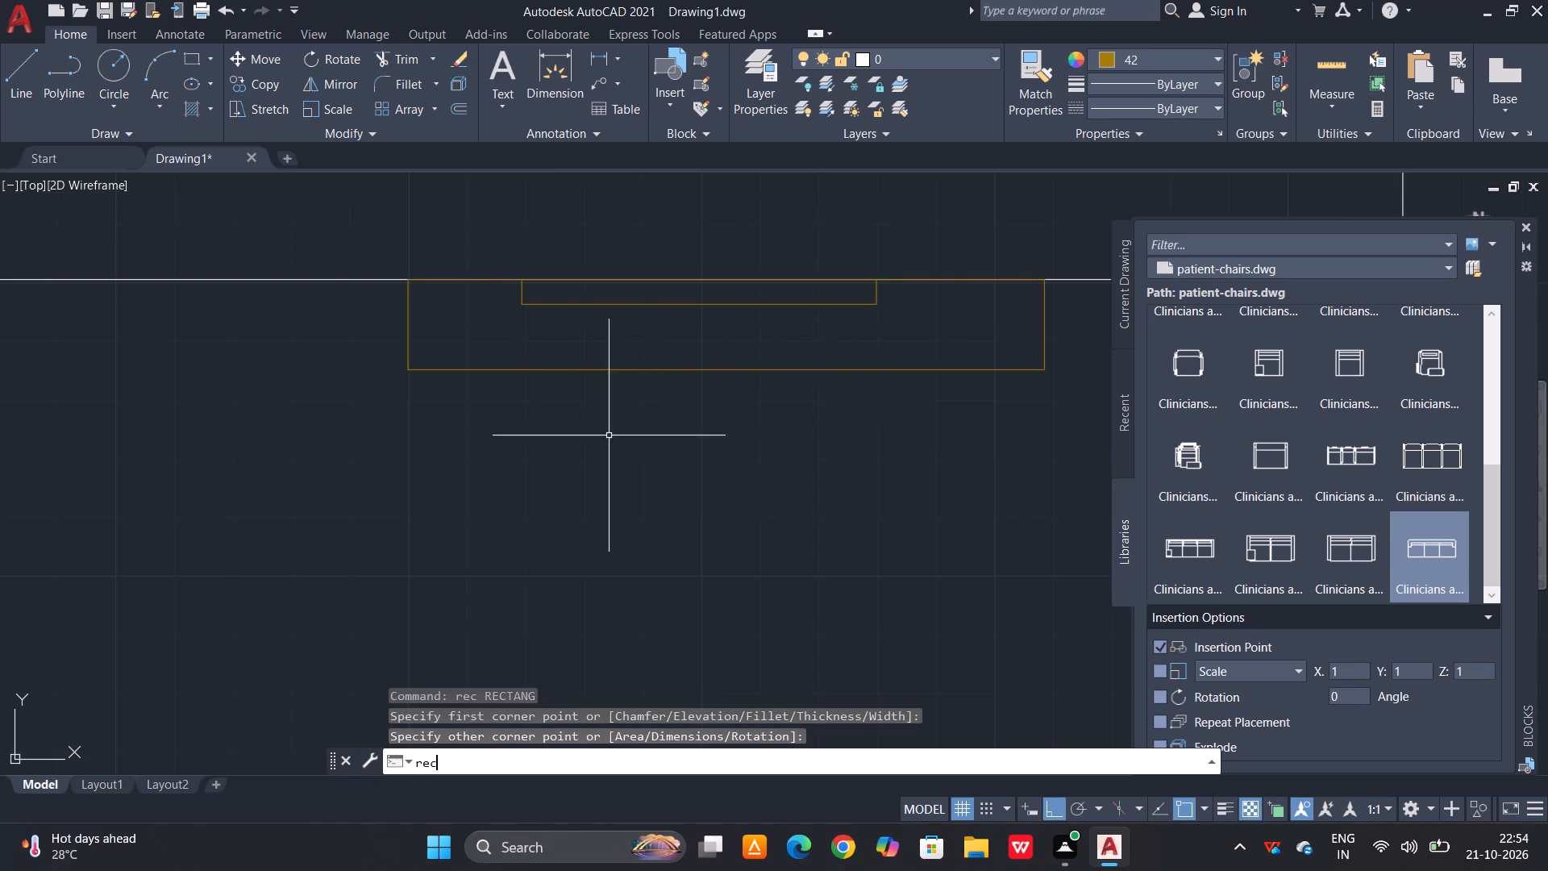
click(522, 308)
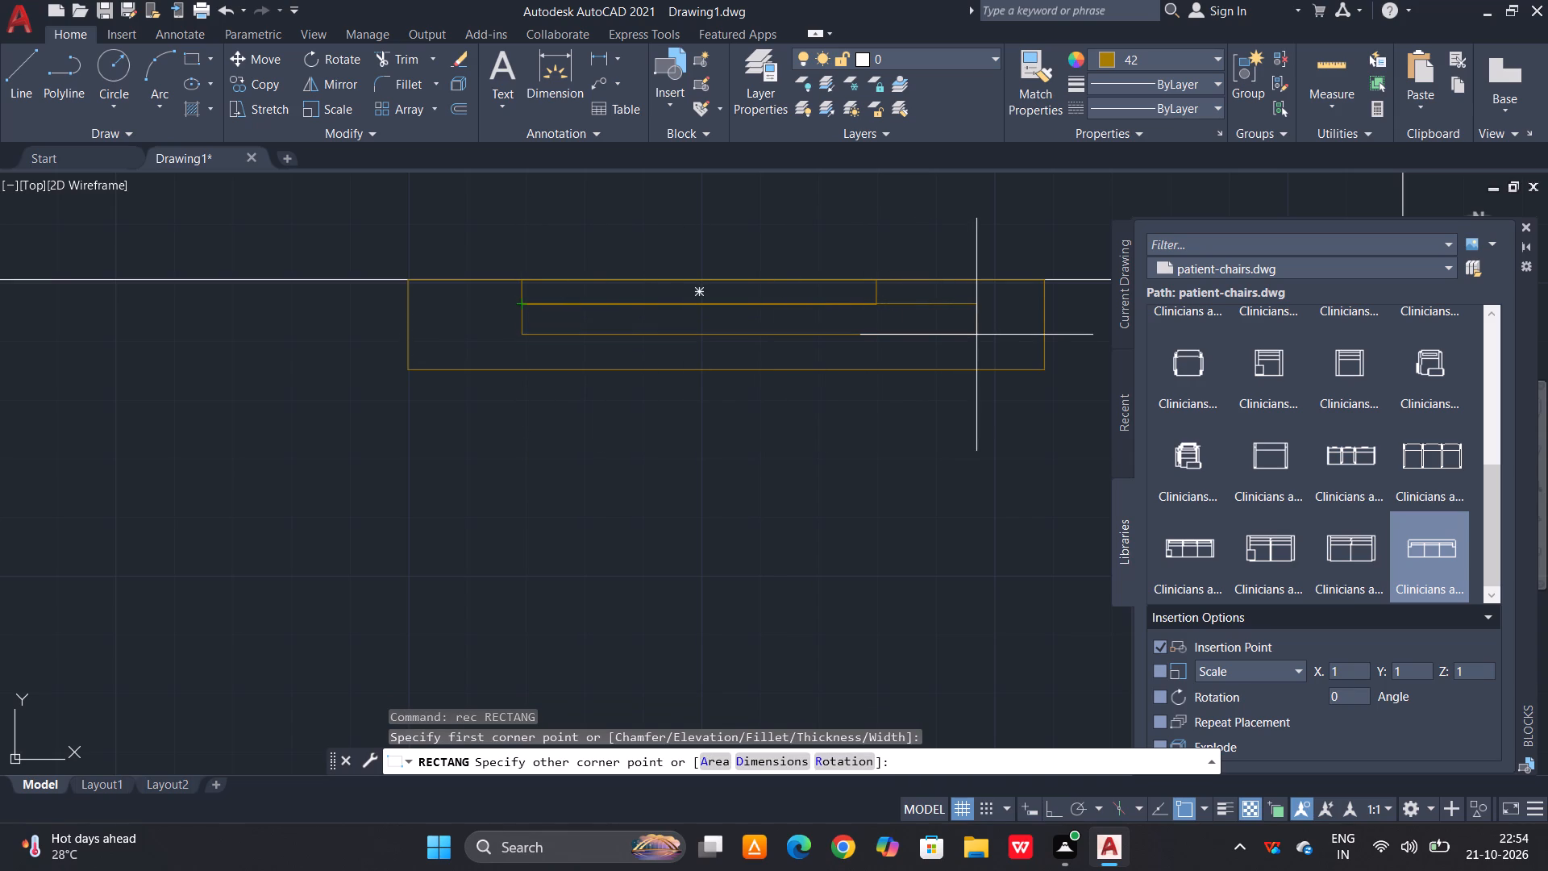
click(934, 333)
text(rec)
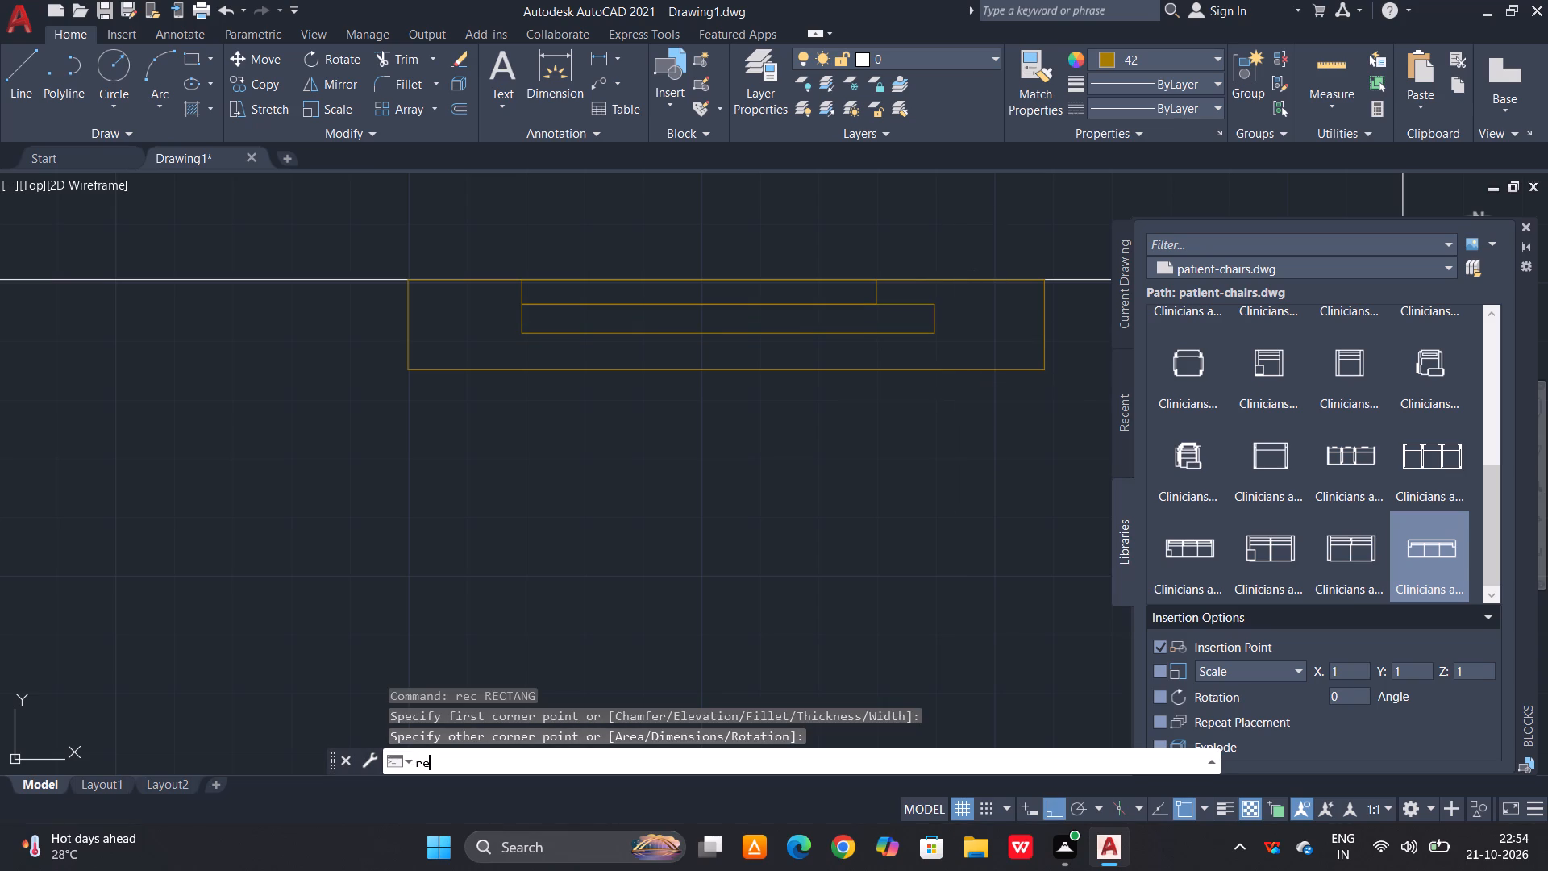
key(space)
click(938, 306)
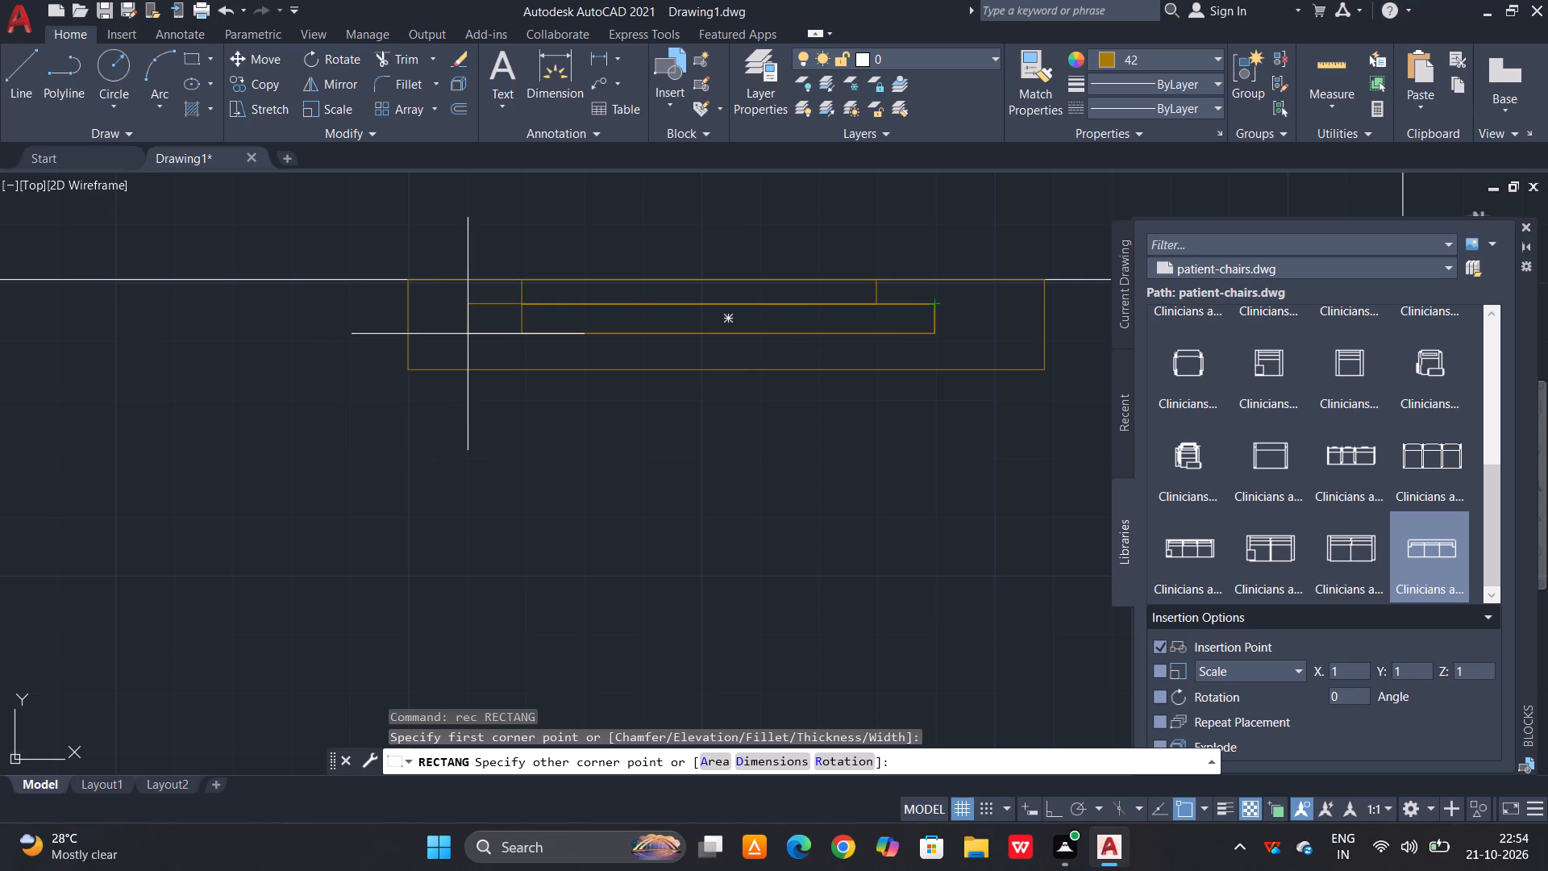
click(468, 334)
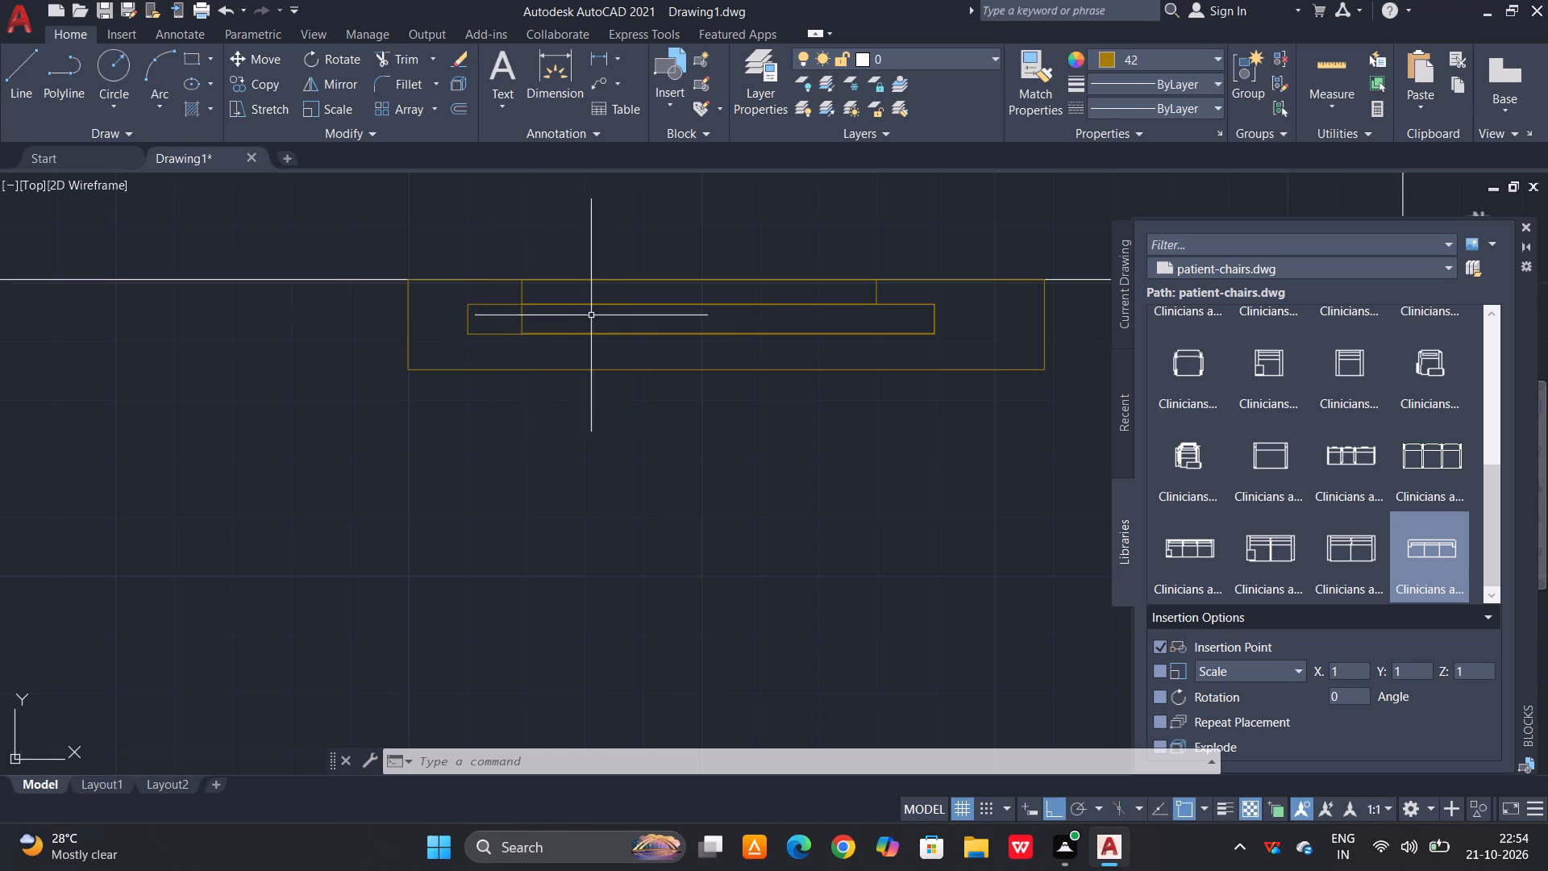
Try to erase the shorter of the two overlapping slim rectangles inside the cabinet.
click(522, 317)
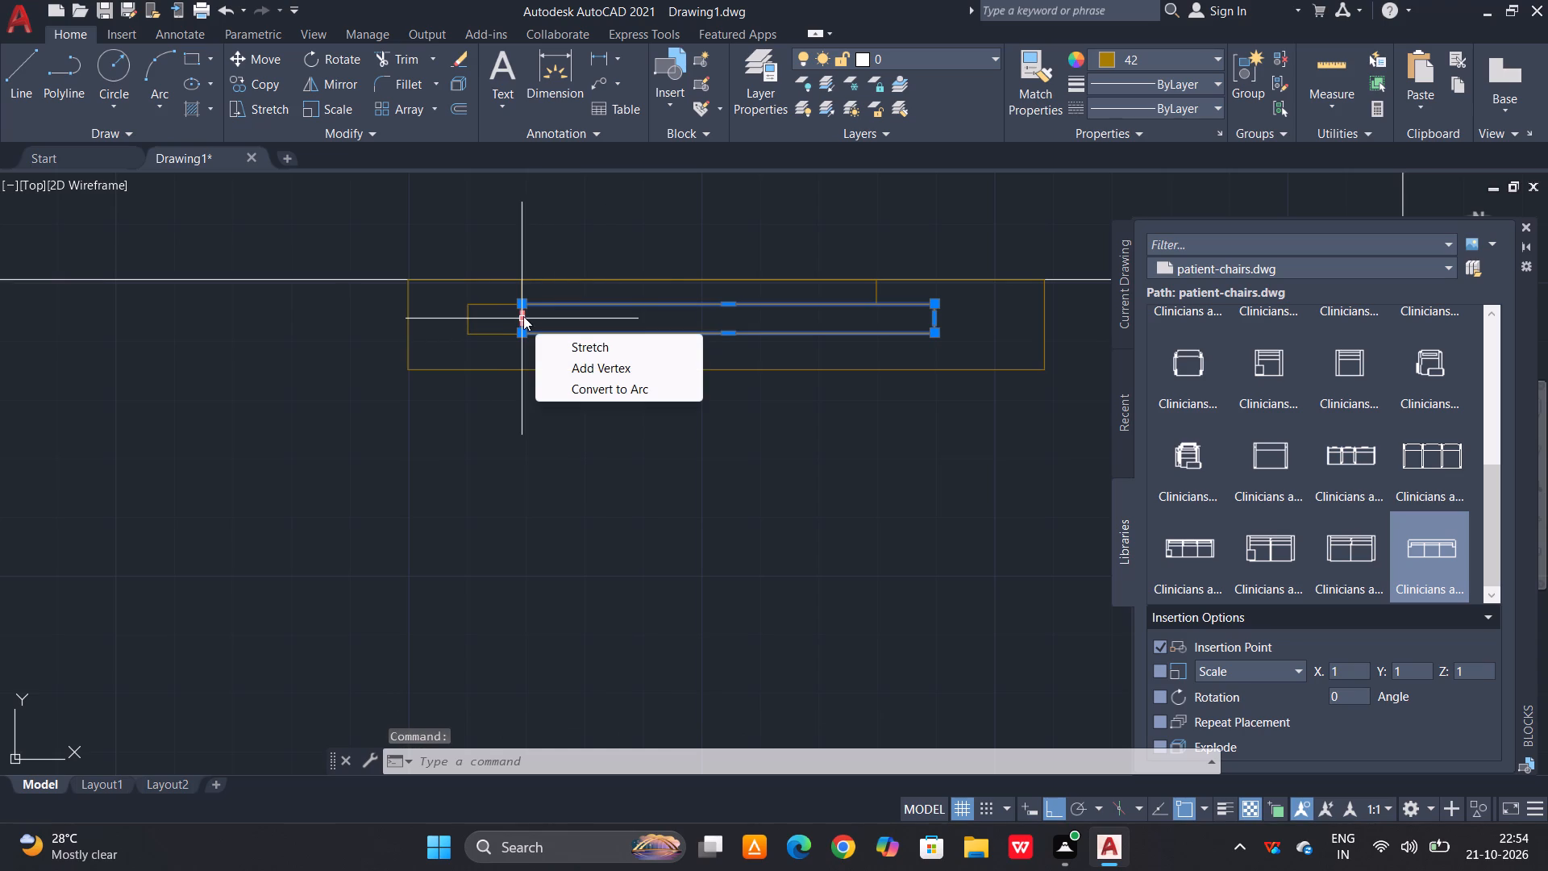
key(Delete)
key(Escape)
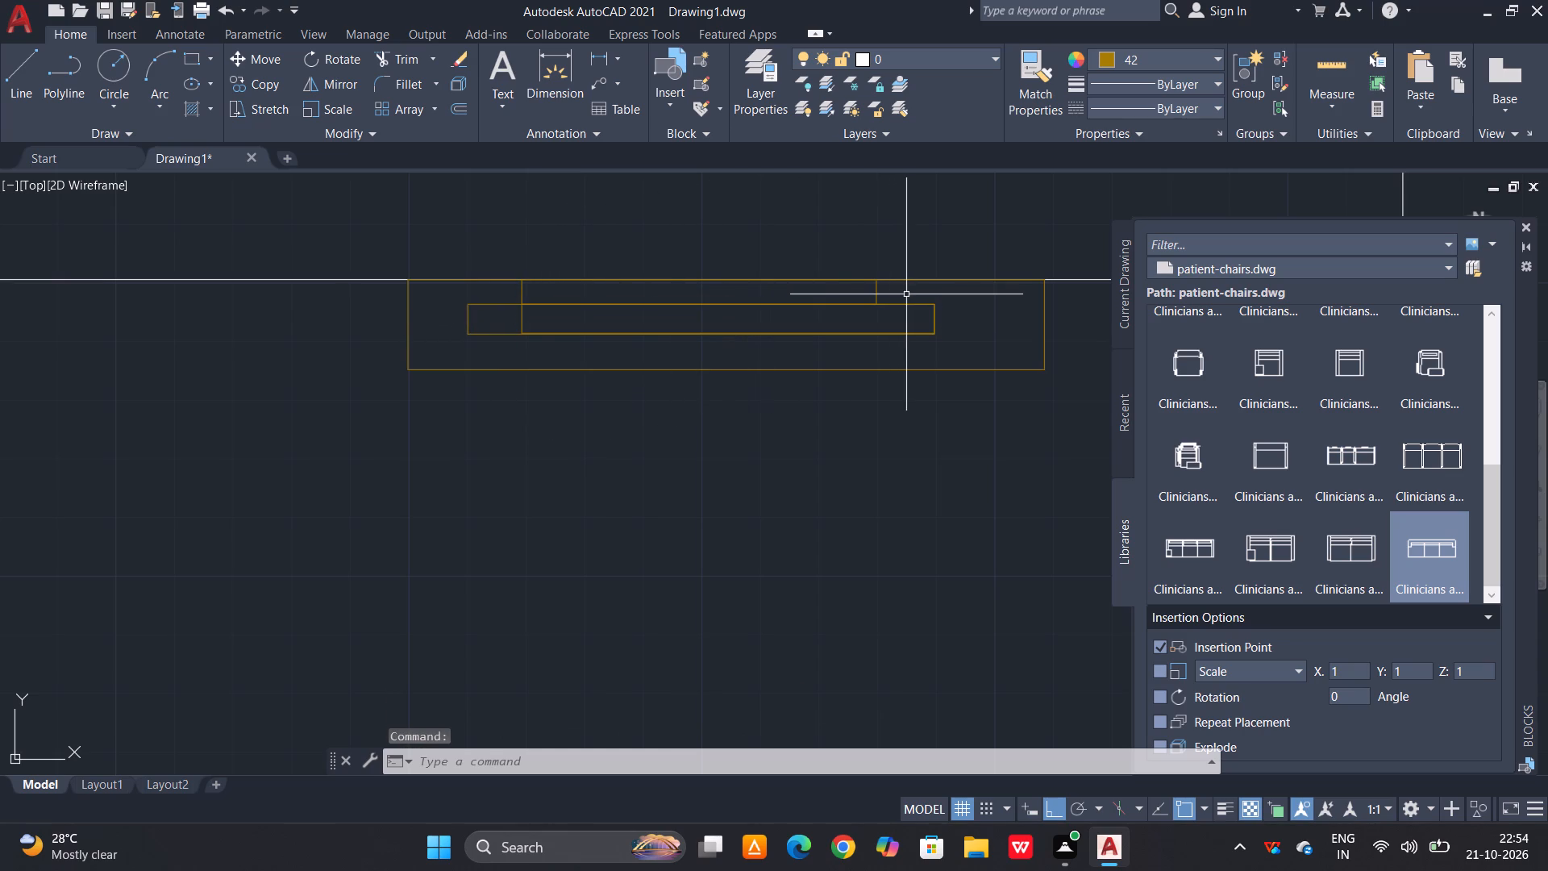
Move the three inner rectangles together so the small one's midpoint meets the midpoint of the cabinet's wall-side edge.
click(909, 290)
click(801, 343)
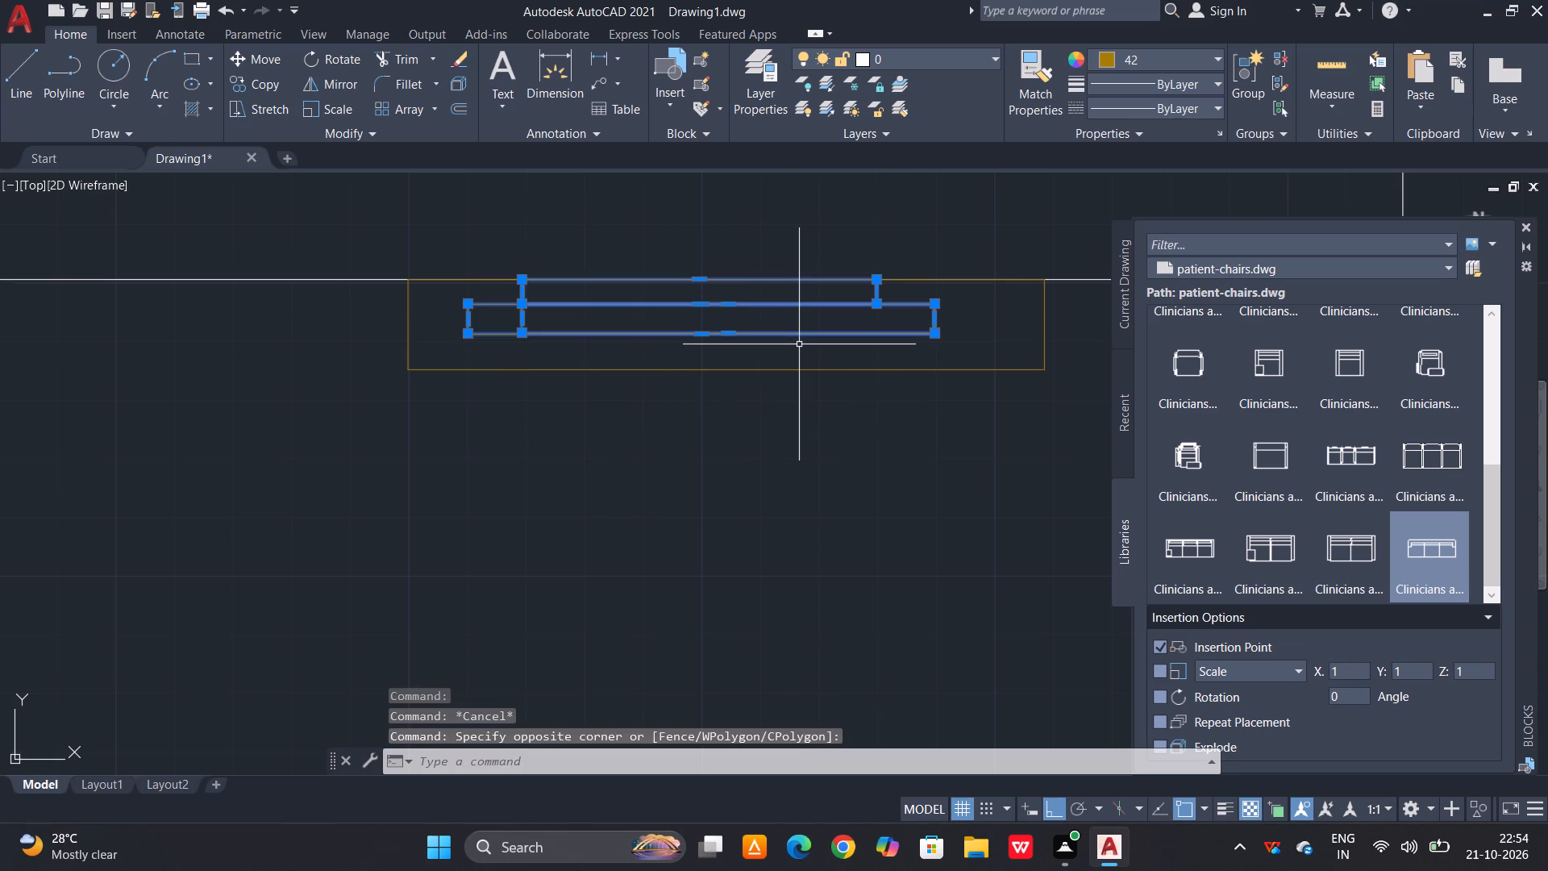
key(m)
key(space)
click(695, 281)
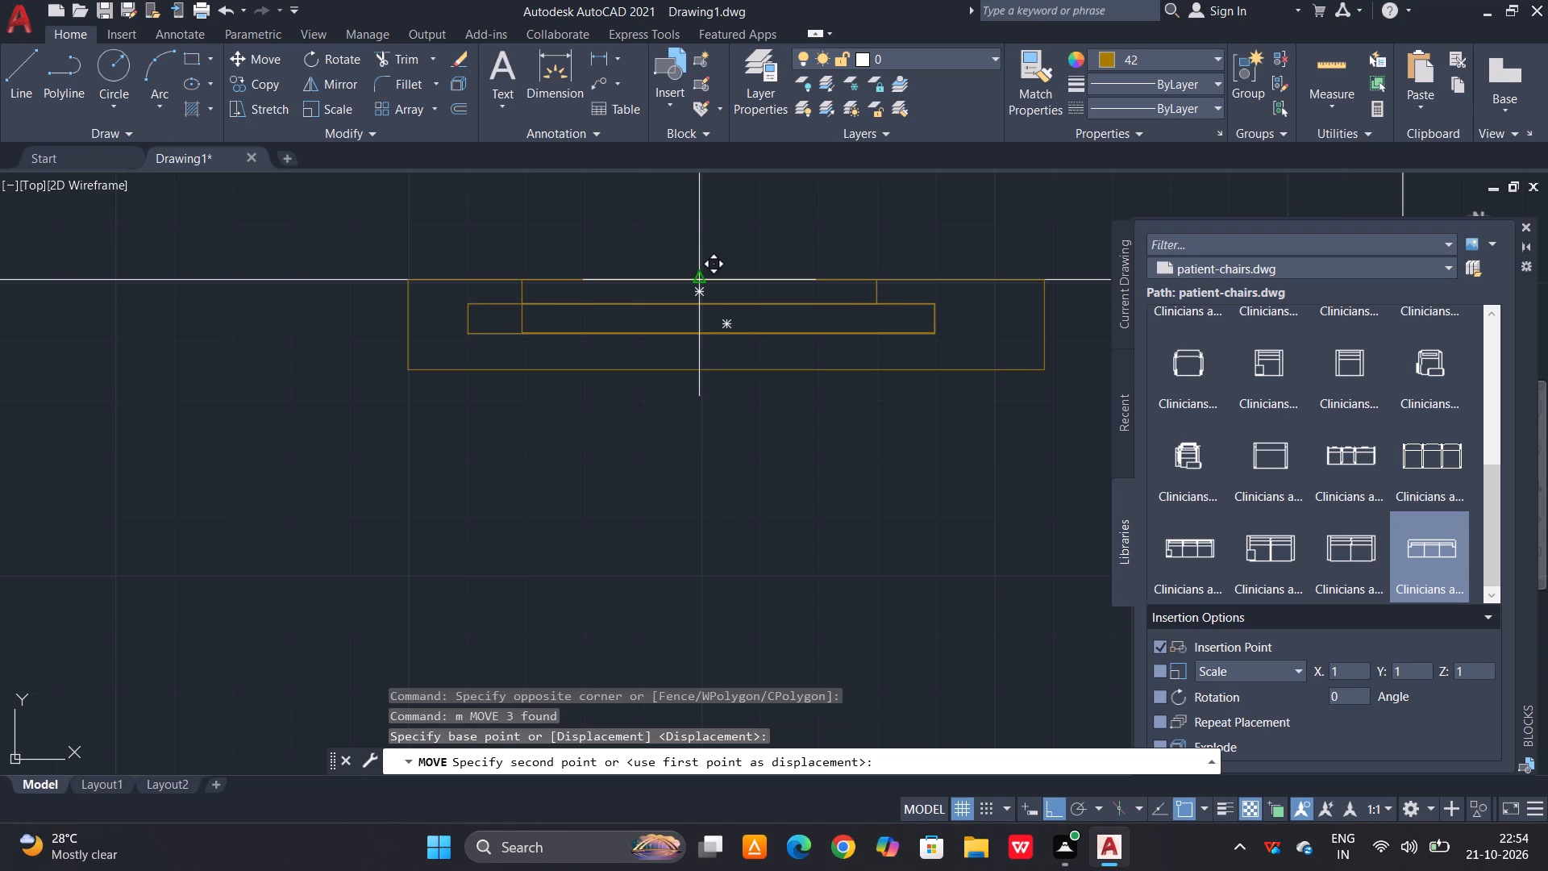
click(728, 280)
Erase the shorter overlapping slim rectangle, keeping only the wider one inside the cabinet.
scroll(701, 343, down, 2)
scroll(834, 340, up, 2)
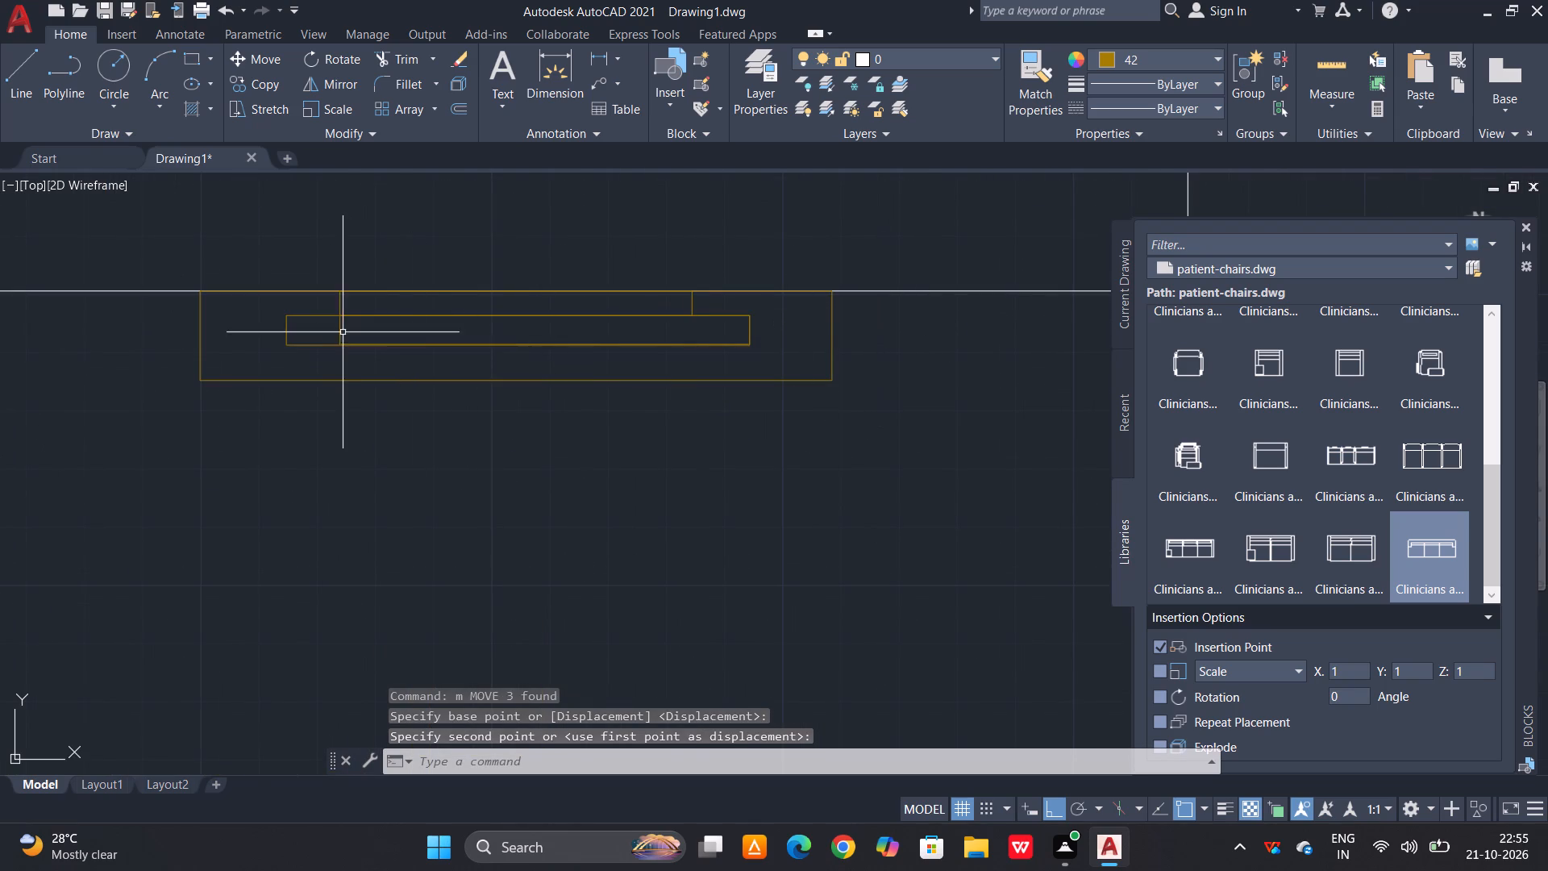
click(337, 329)
key(Delete)
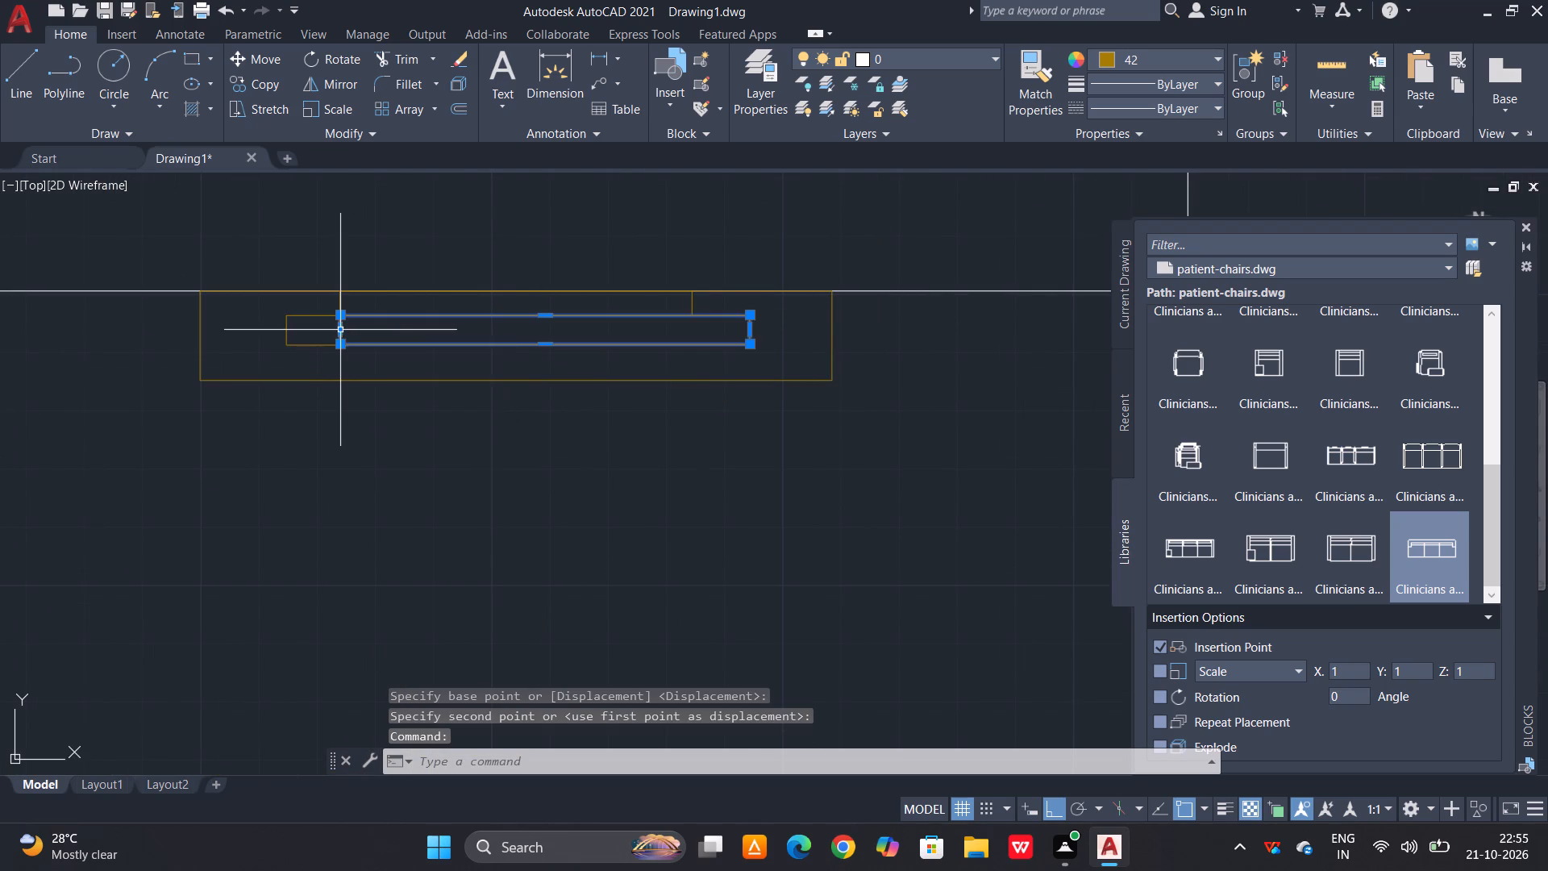
key(Escape)
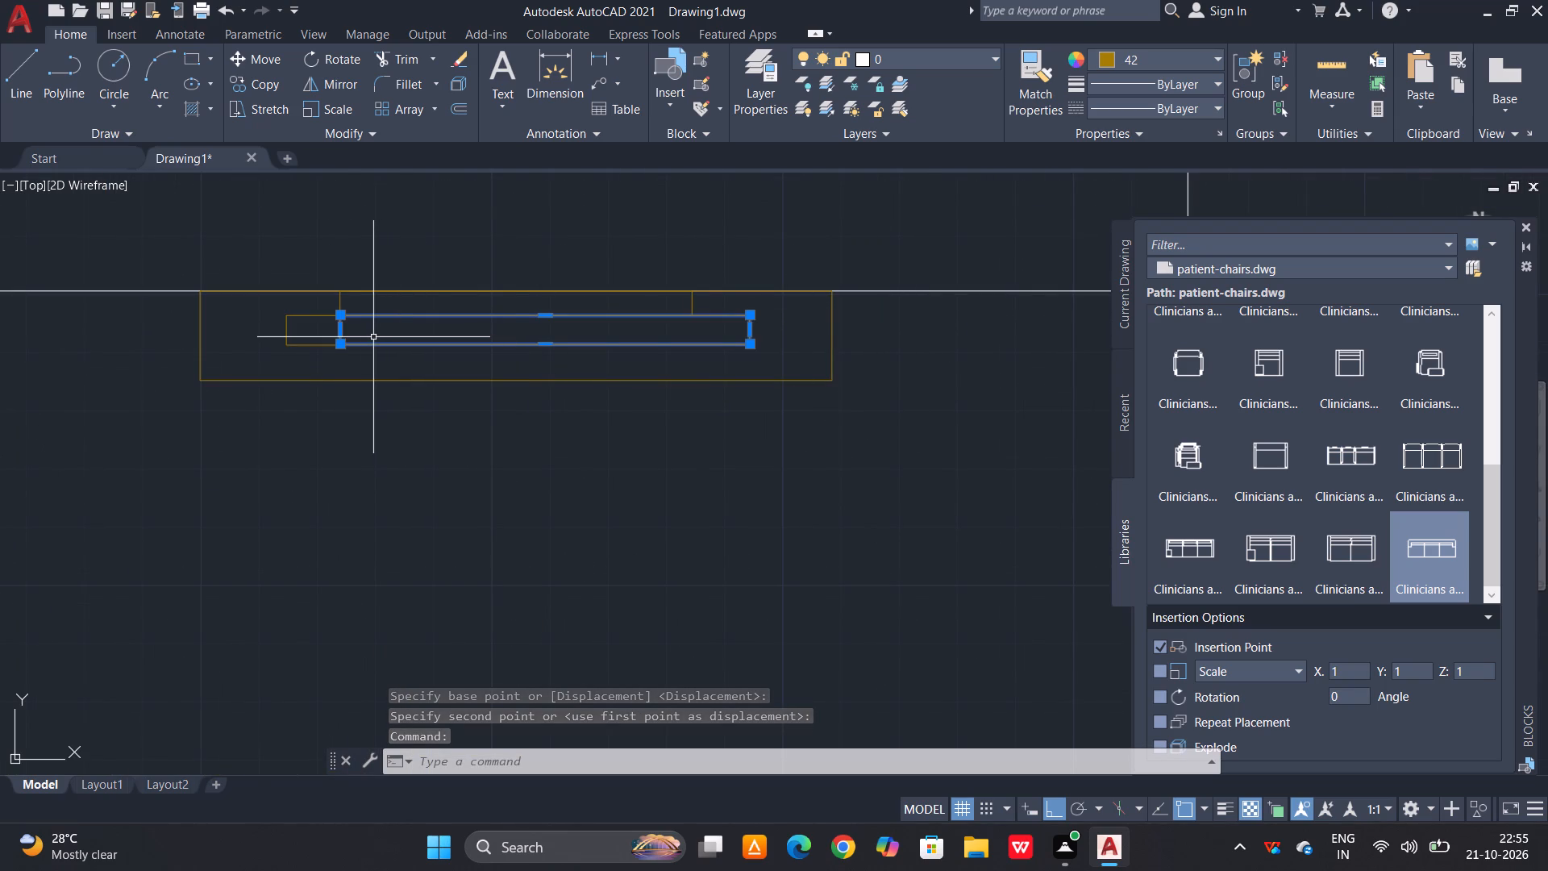
key(Delete)
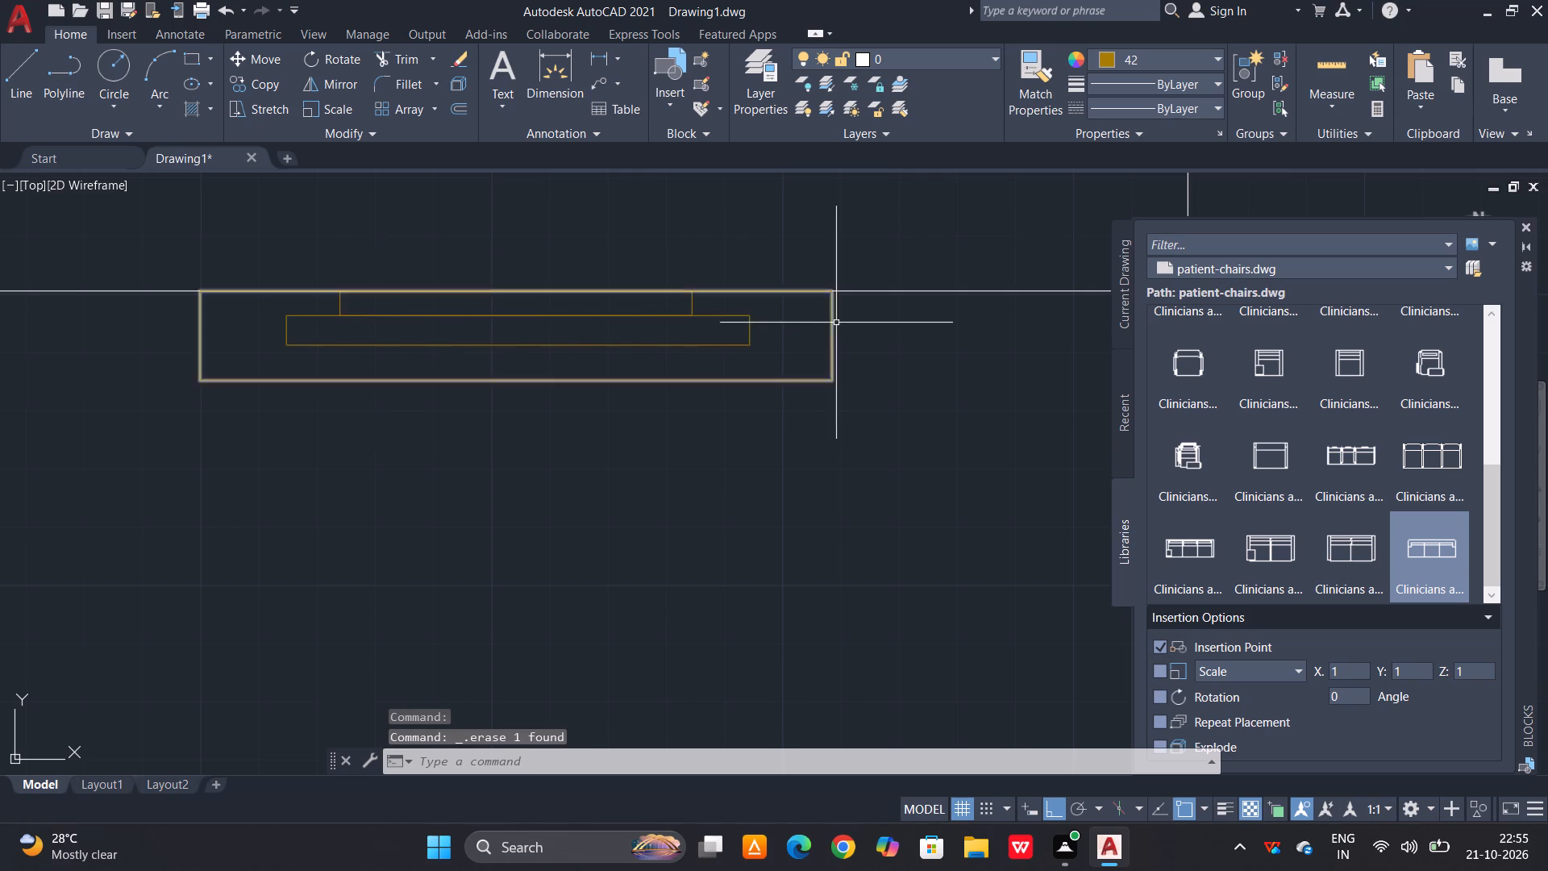
Move the cabinet and its two inner rectangles along the upper wall, from their midpoint to the wall's midpoint.
click(838, 316)
click(680, 427)
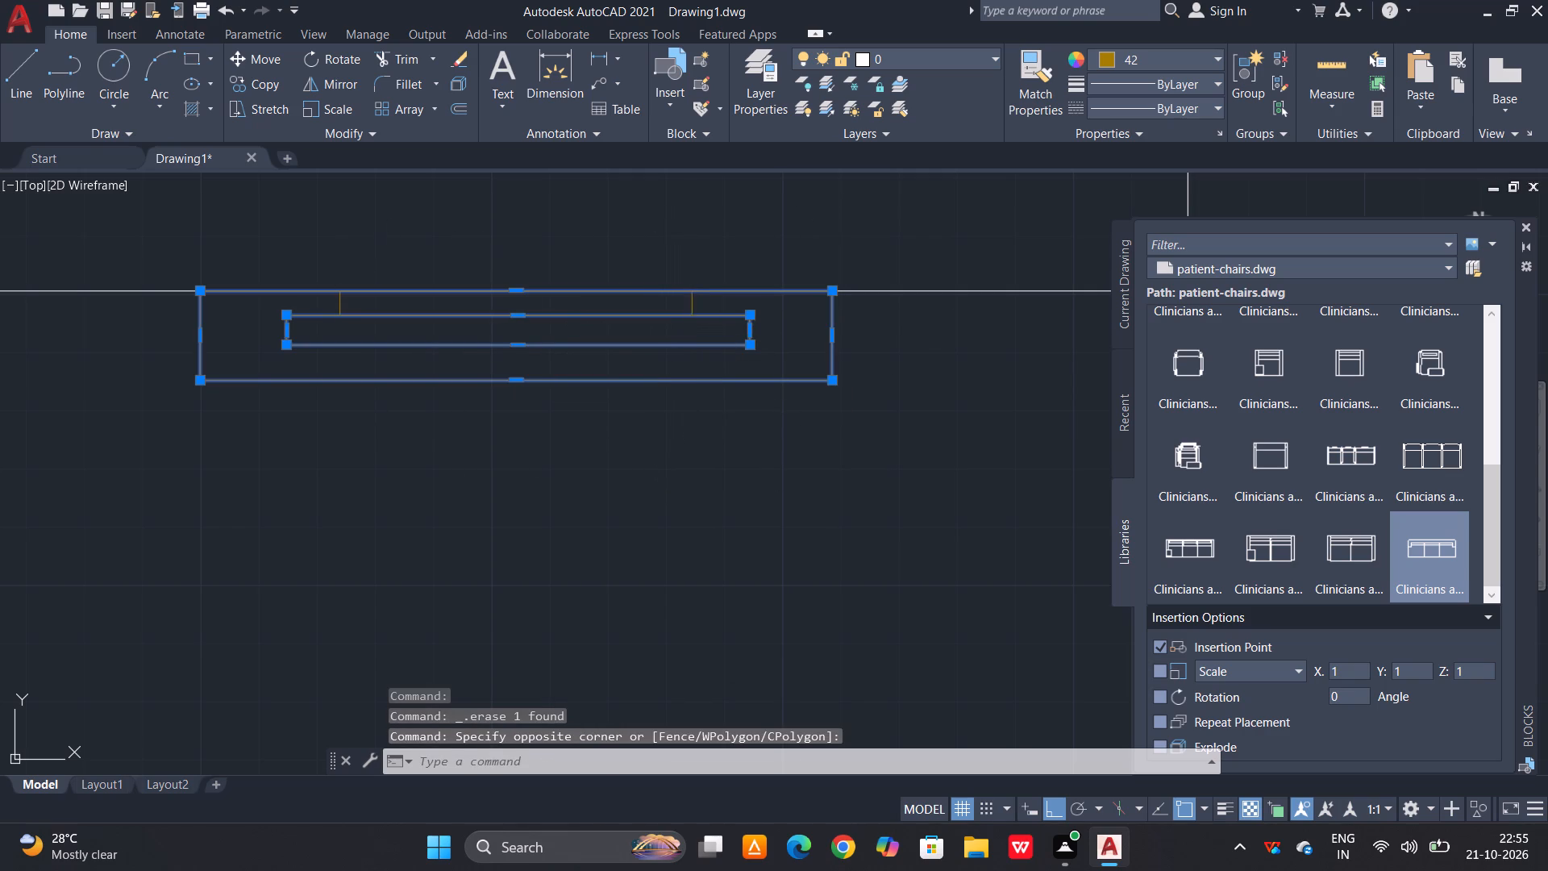
click(693, 302)
key(m)
key(space)
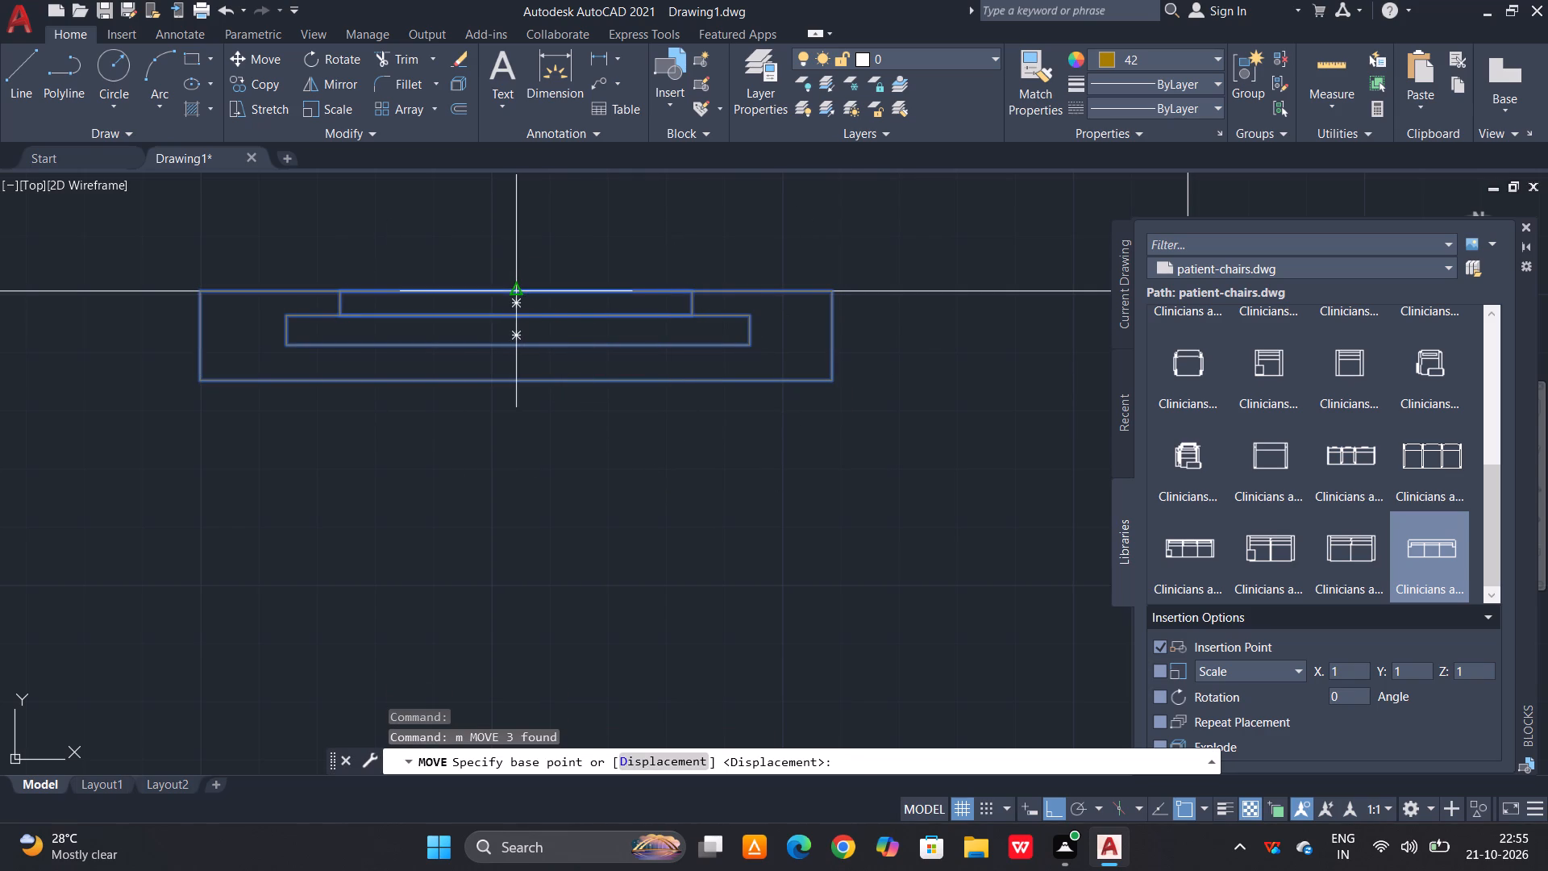
click(520, 290)
scroll(514, 306, down, 1)
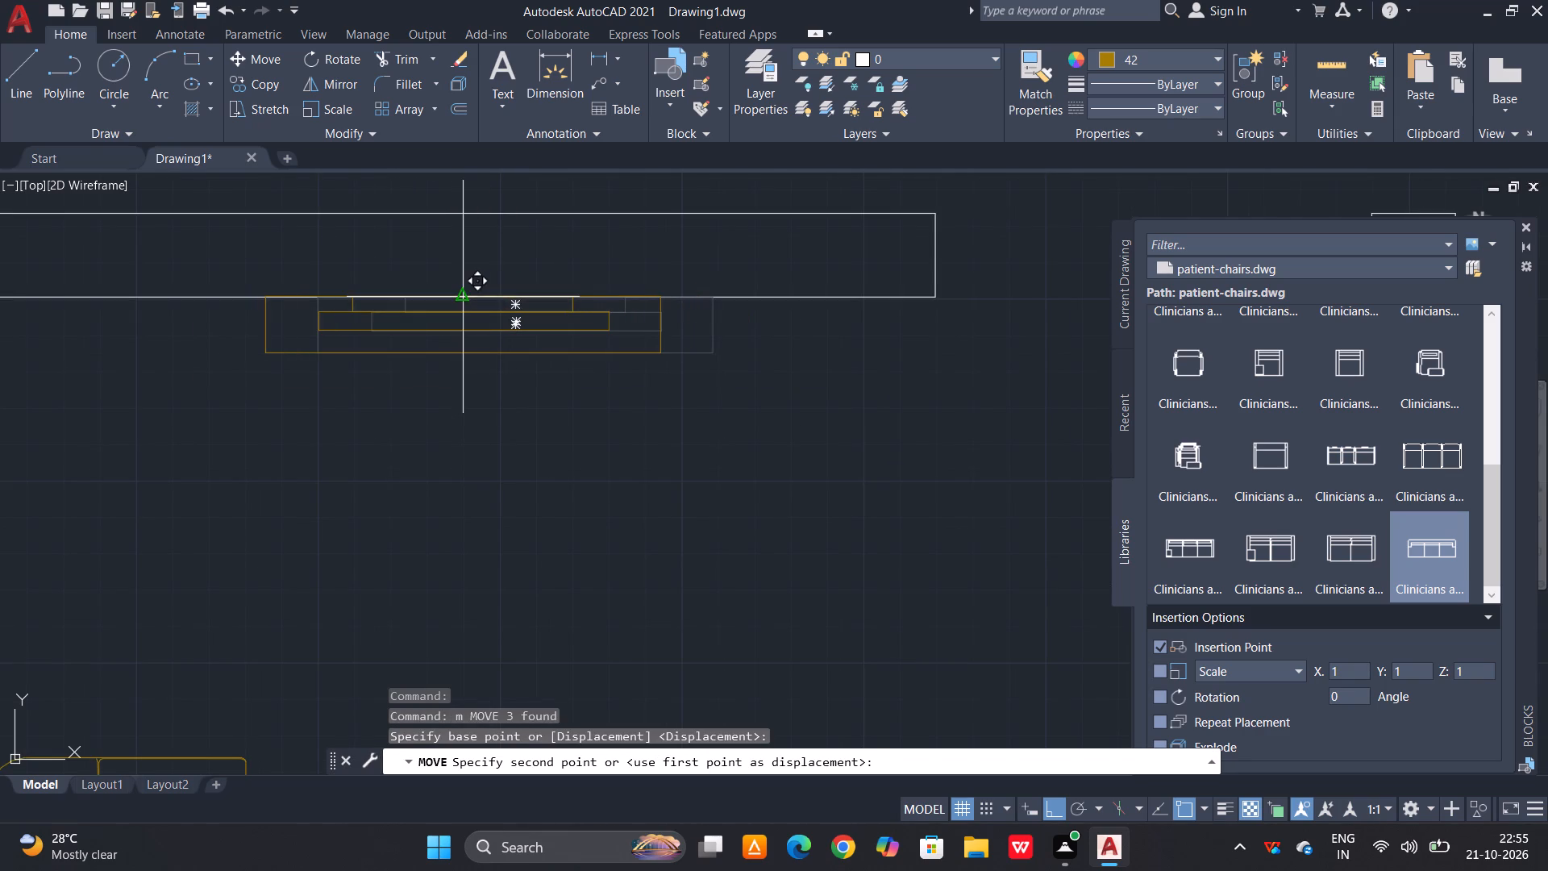
click(462, 298)
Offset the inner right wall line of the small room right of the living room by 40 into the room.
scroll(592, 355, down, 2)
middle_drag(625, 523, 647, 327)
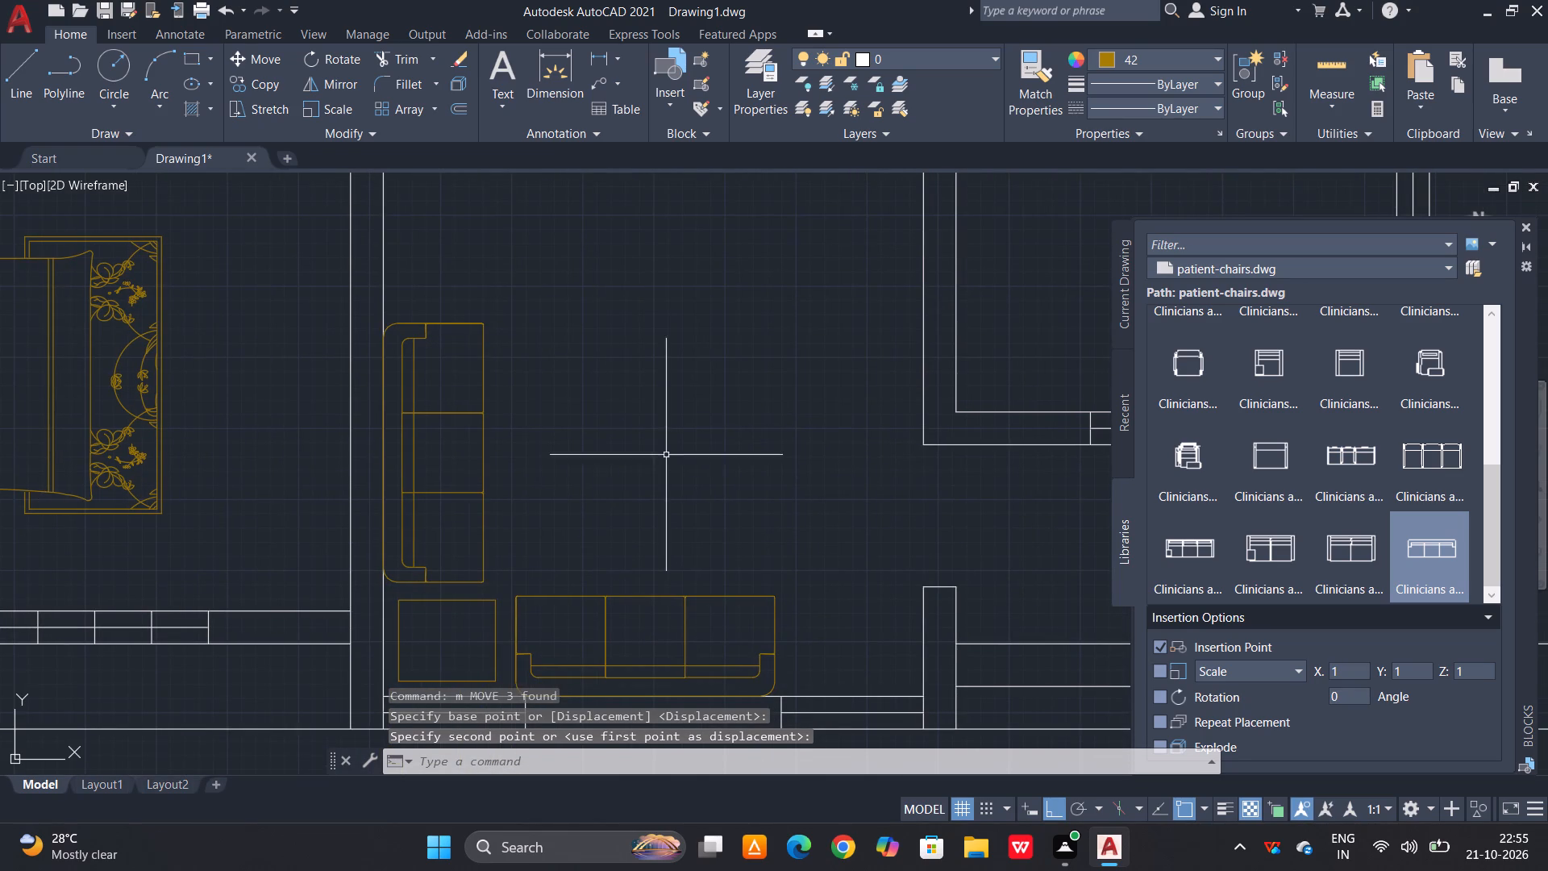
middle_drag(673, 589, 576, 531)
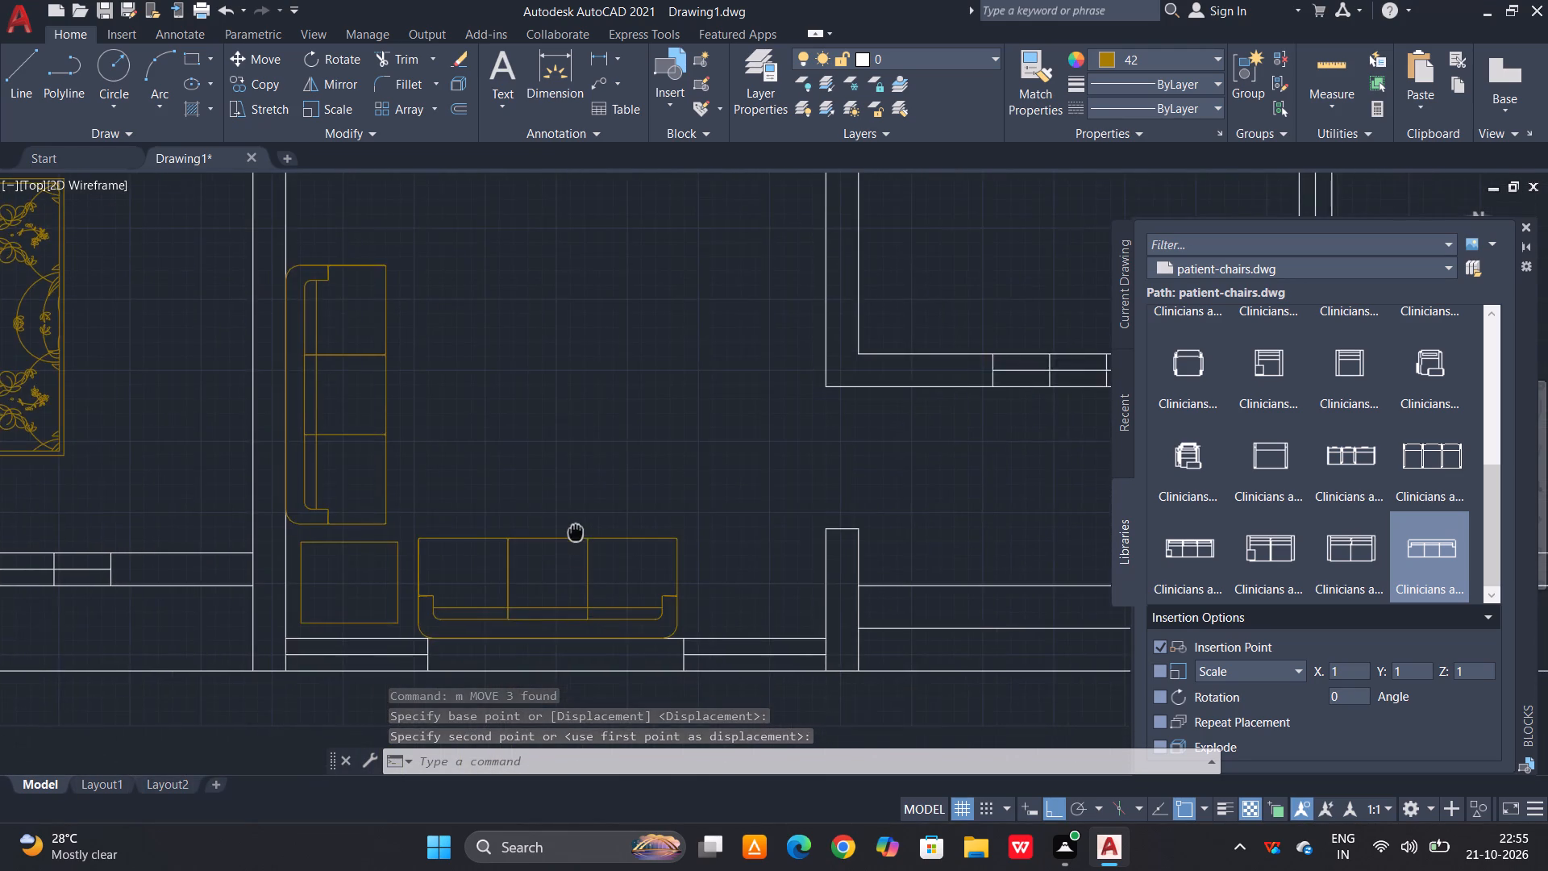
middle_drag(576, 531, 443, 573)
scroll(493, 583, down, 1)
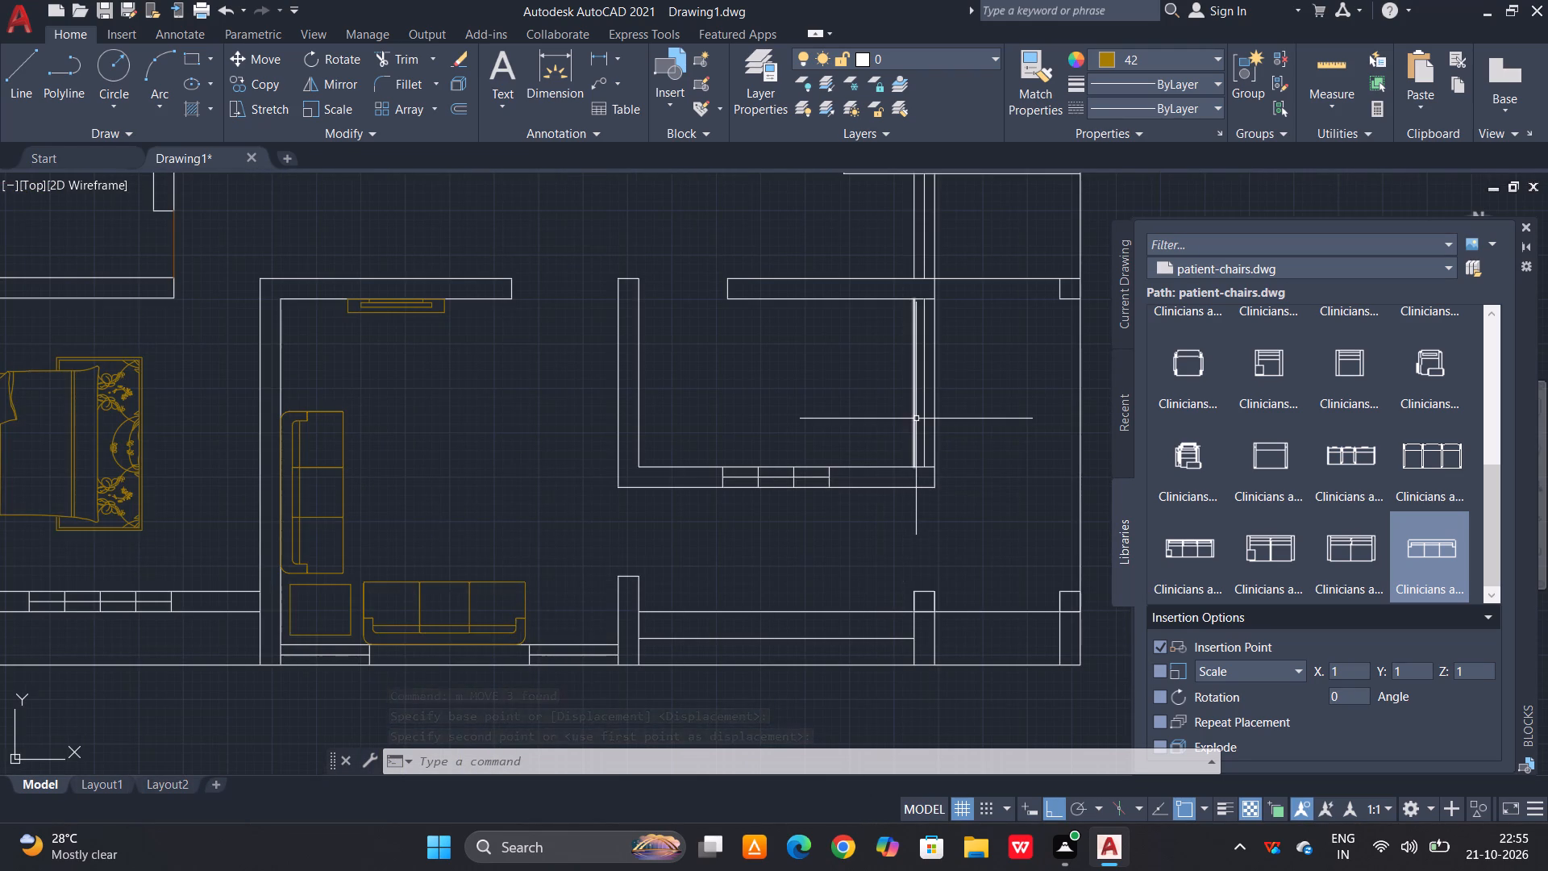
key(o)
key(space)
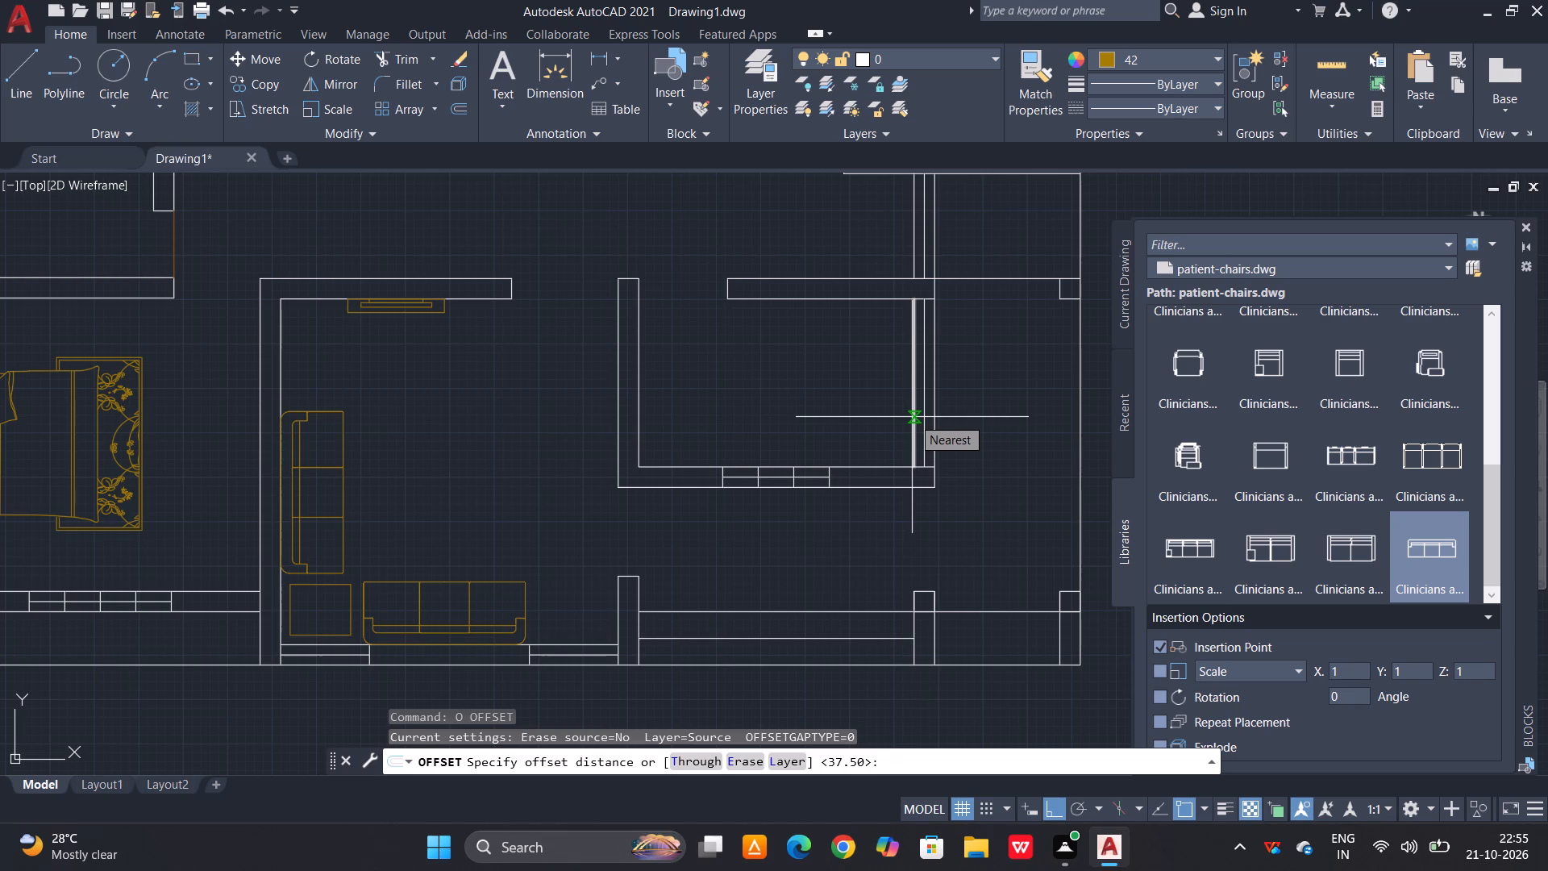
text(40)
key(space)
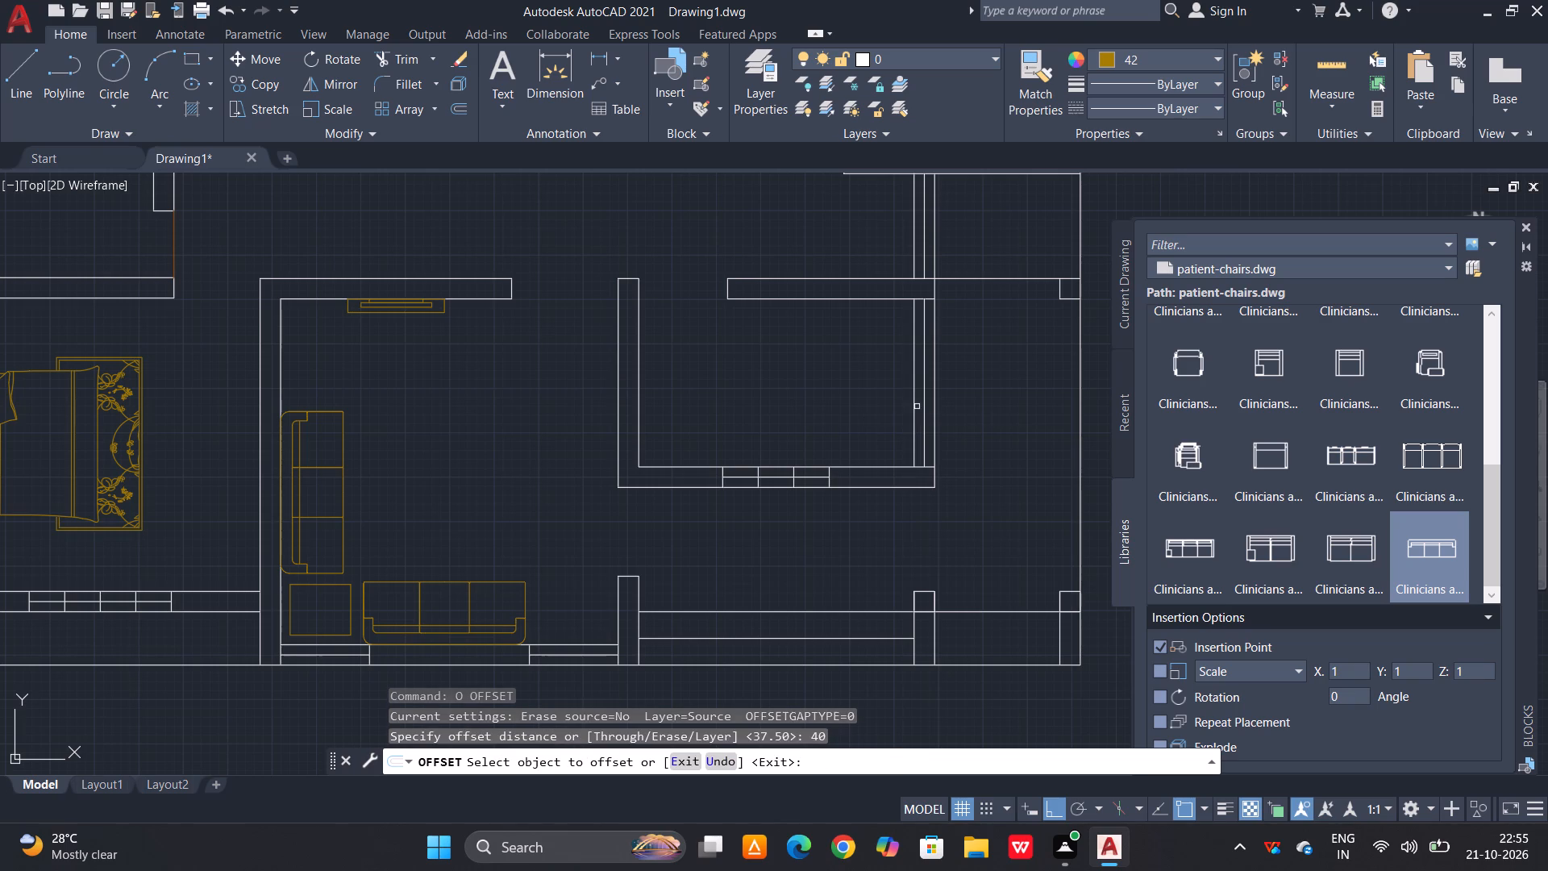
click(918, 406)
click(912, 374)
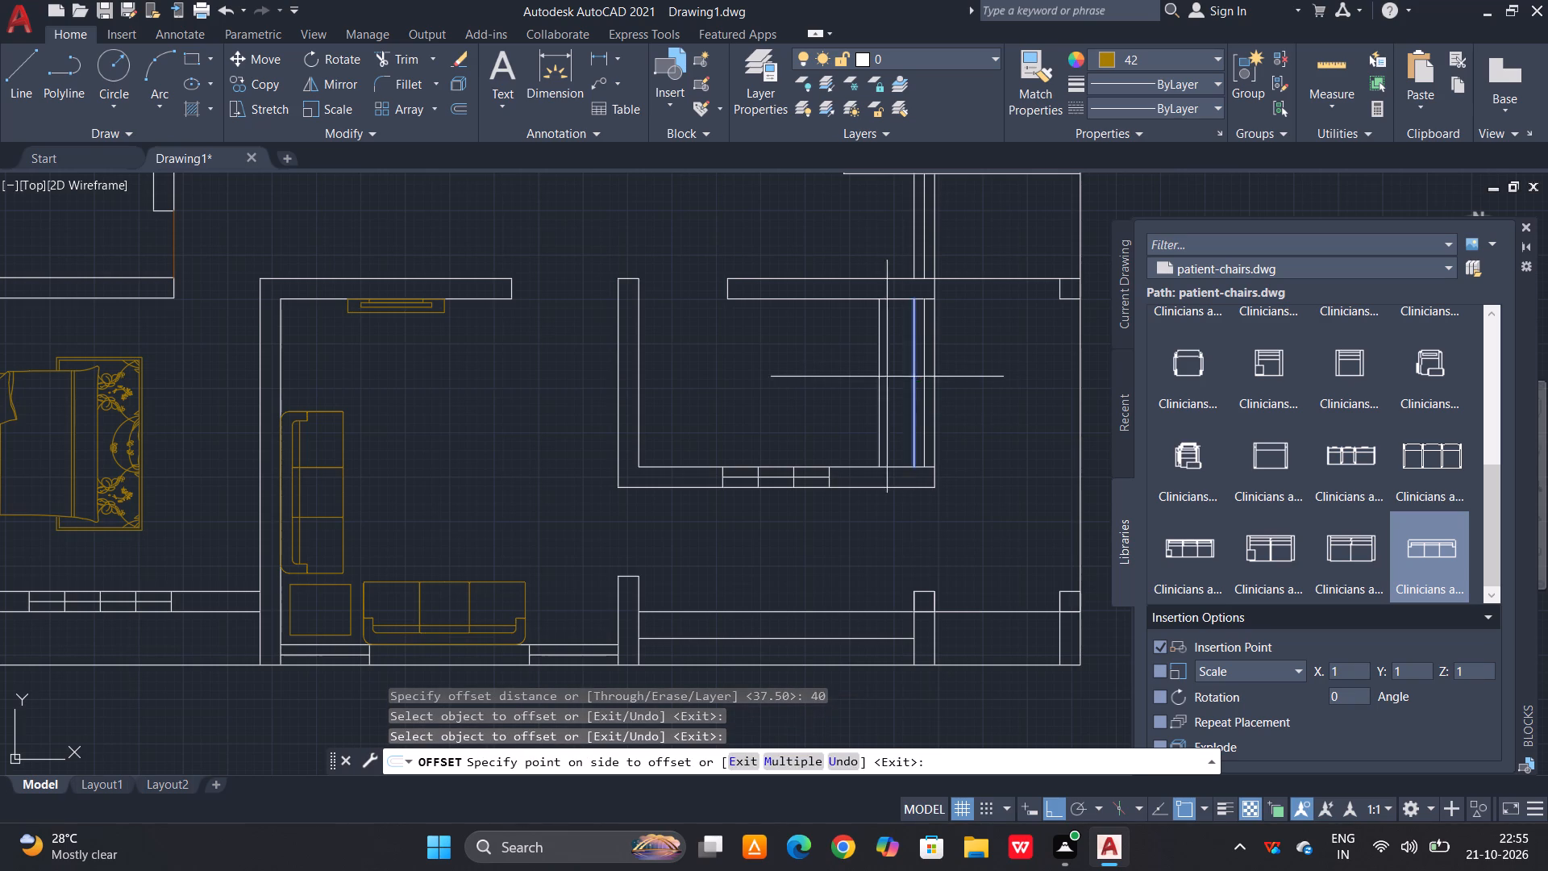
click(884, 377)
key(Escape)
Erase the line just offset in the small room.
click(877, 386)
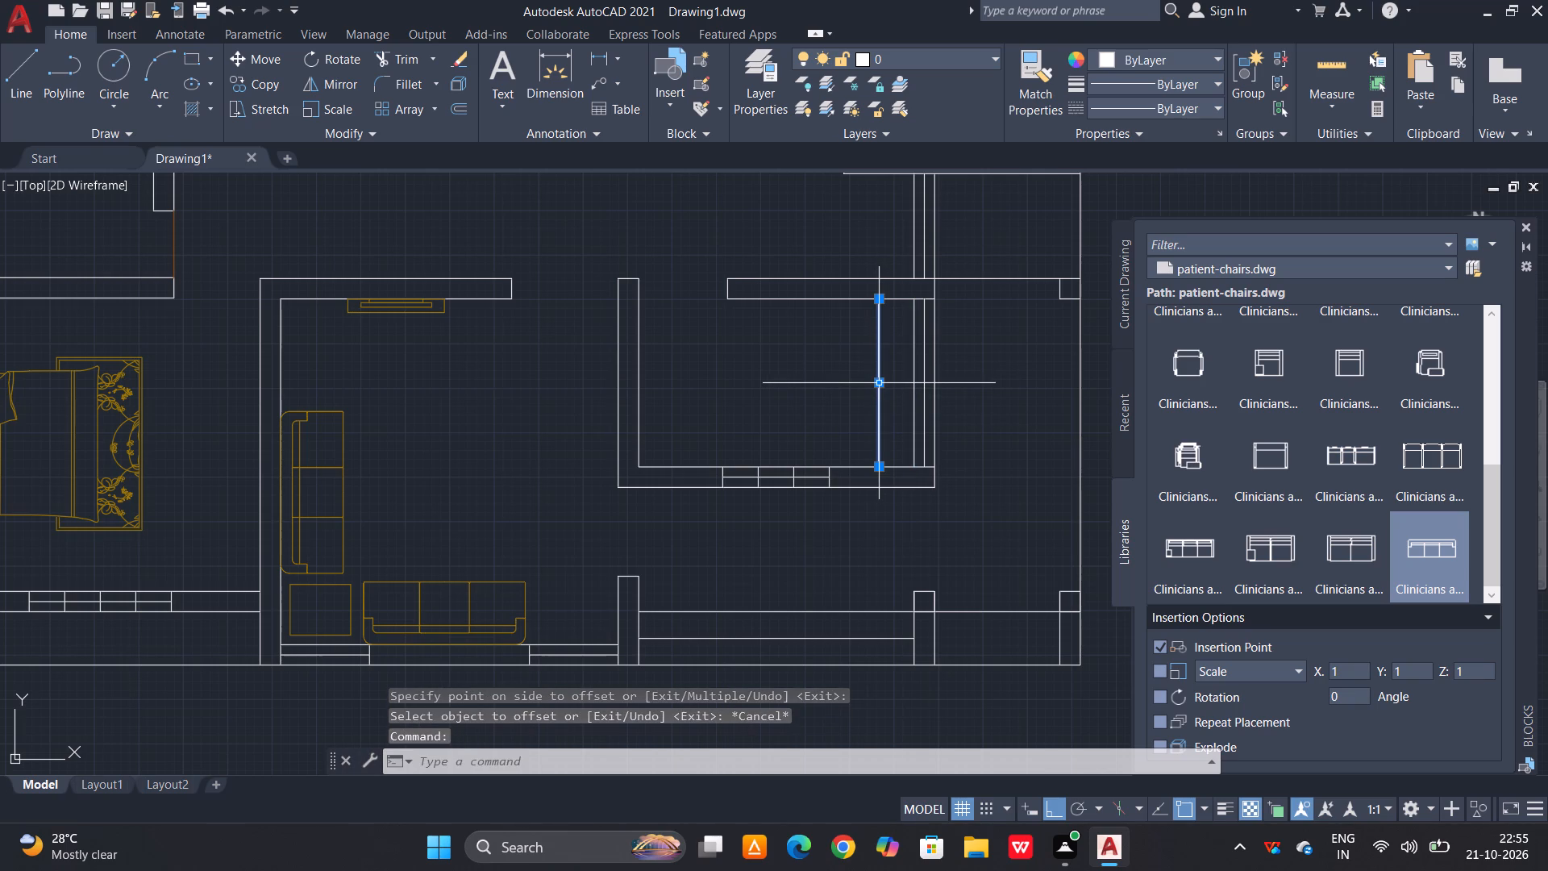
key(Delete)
Offset the small room's inner right wall line by 60 into the room.
text(o 60)
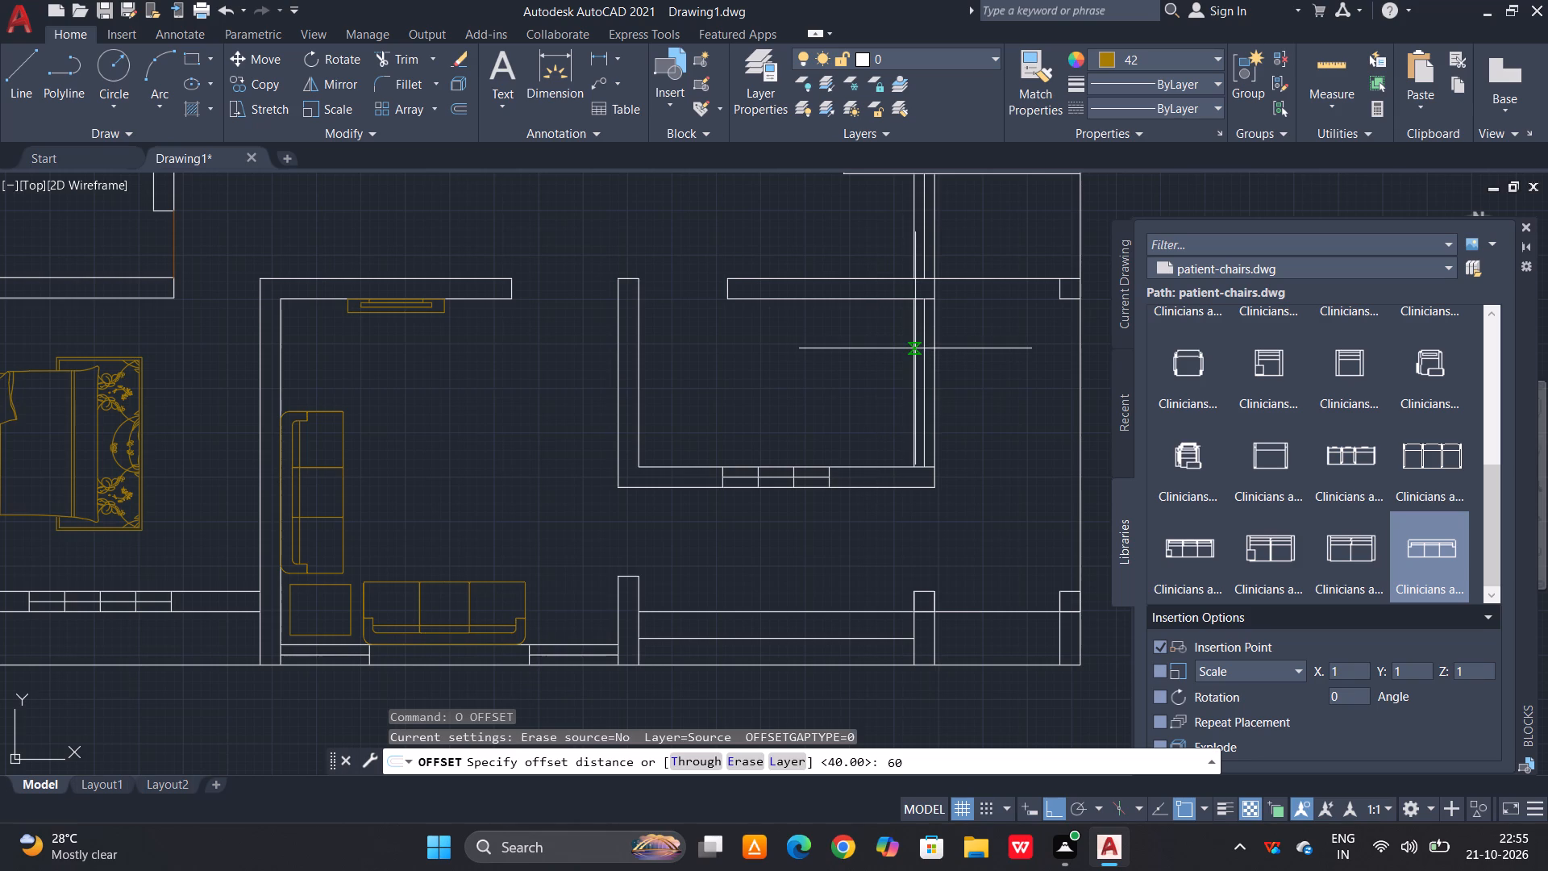
key(space)
click(911, 352)
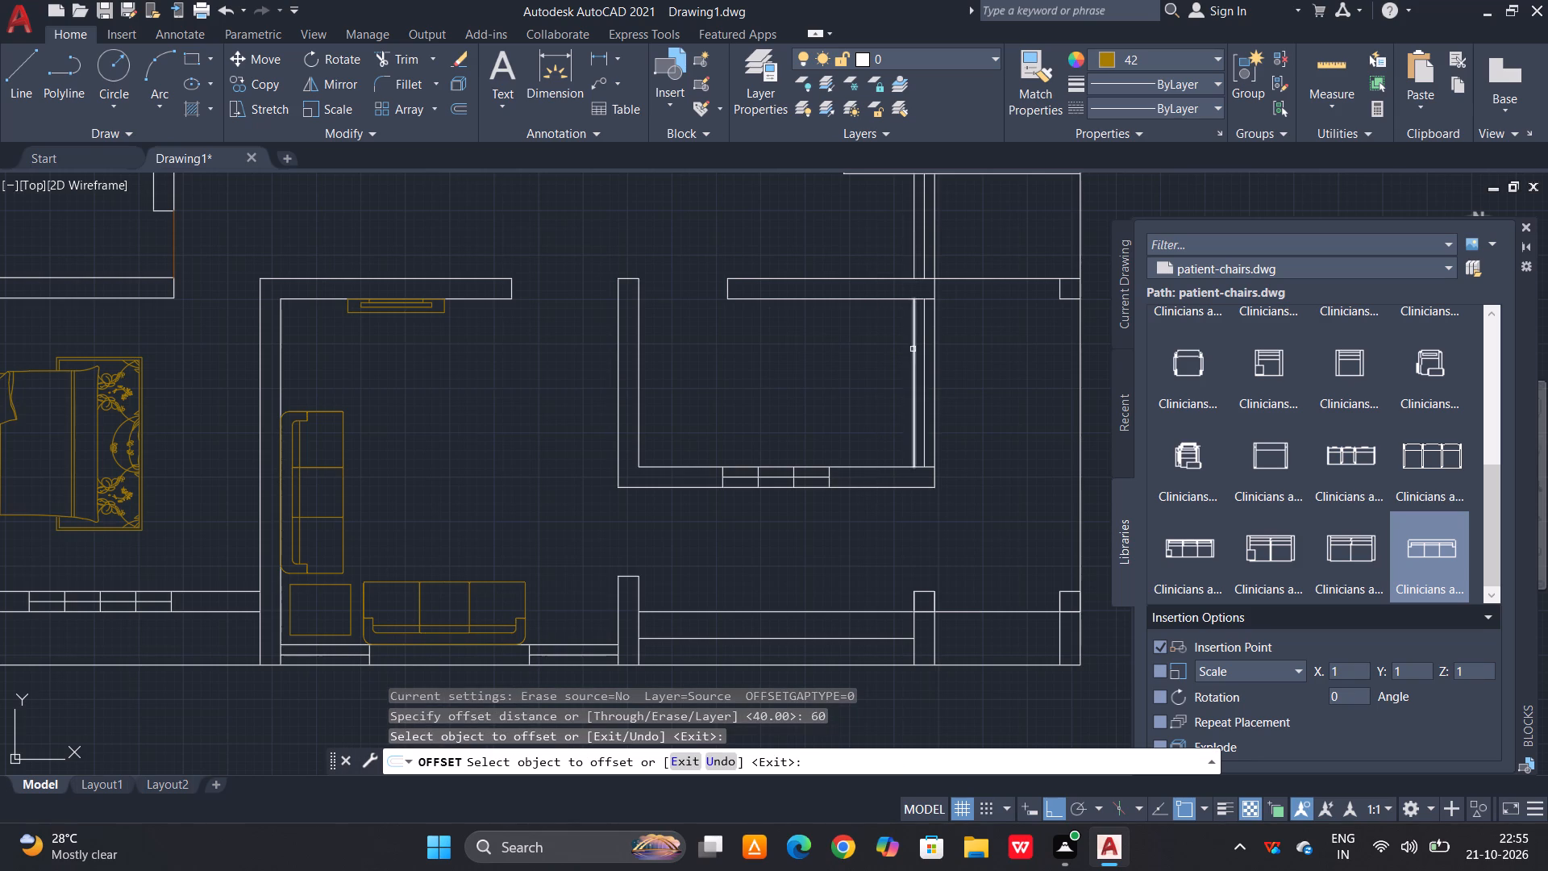
click(914, 348)
click(851, 367)
Offset the large left-hand room's window-wall, upper-wall and lower-wall inner lines by 60 into the room.
scroll(809, 586, down, 3)
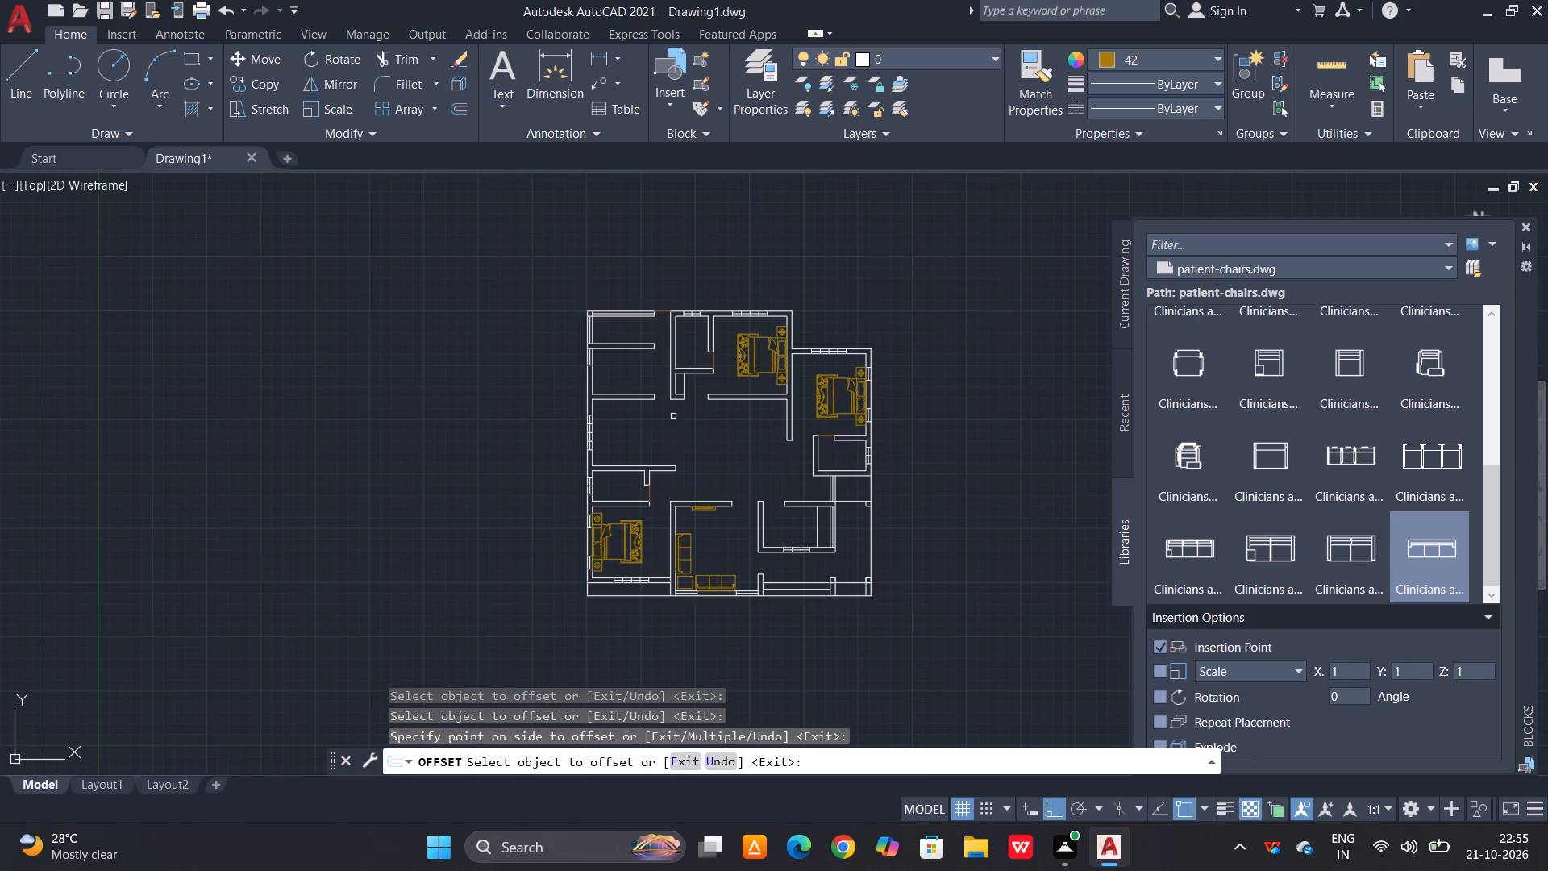
scroll(677, 331, up, 1)
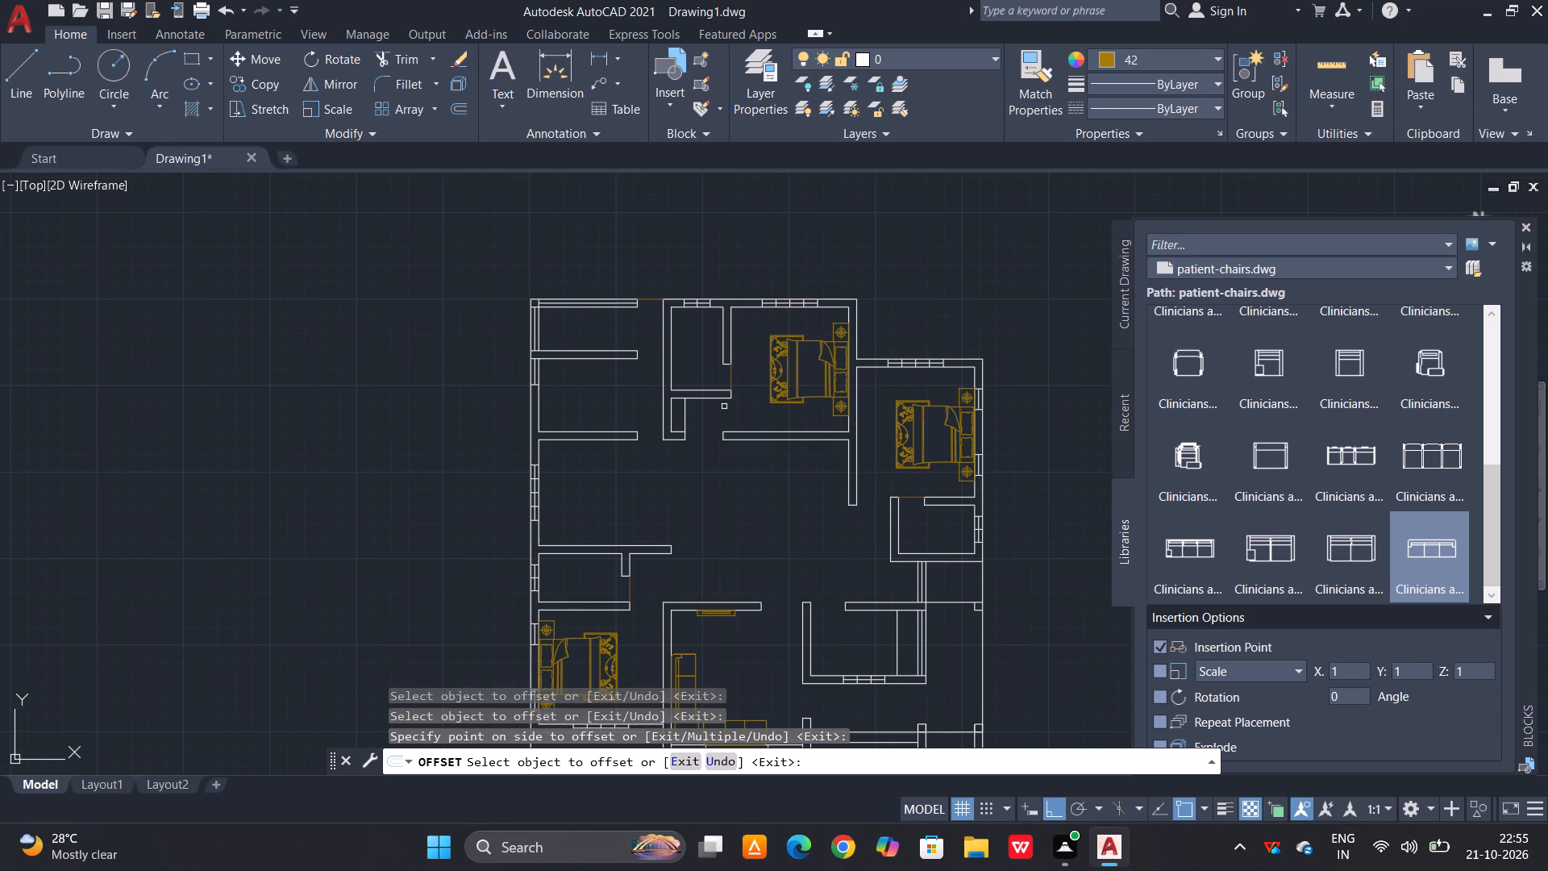
scroll(548, 477, up, 3)
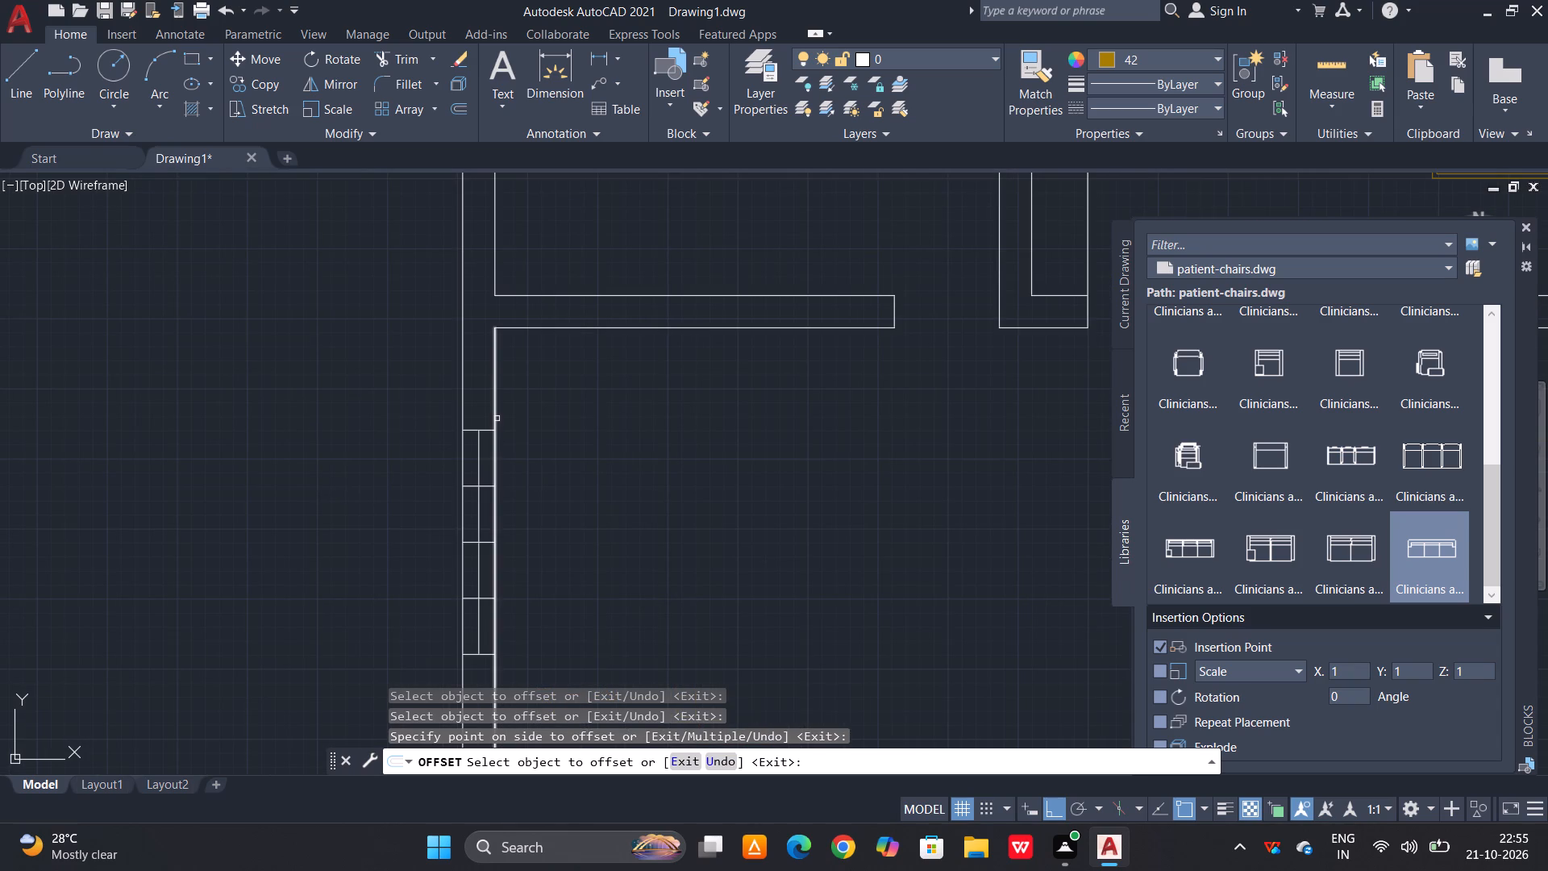
click(497, 417)
click(578, 407)
click(640, 323)
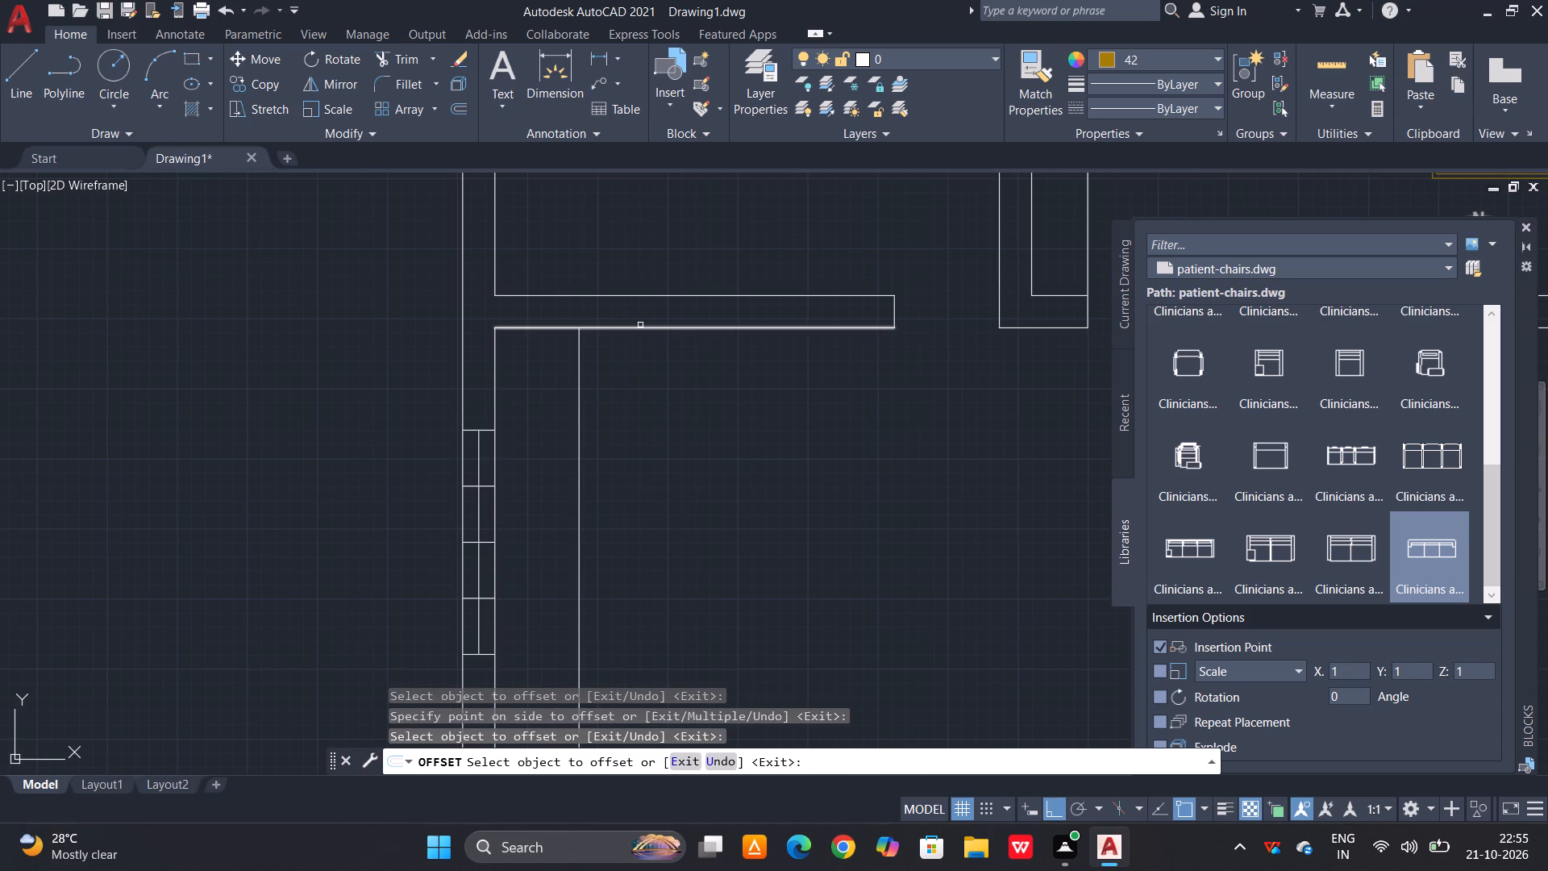
click(640, 325)
click(648, 394)
middle_drag(664, 484, 701, 265)
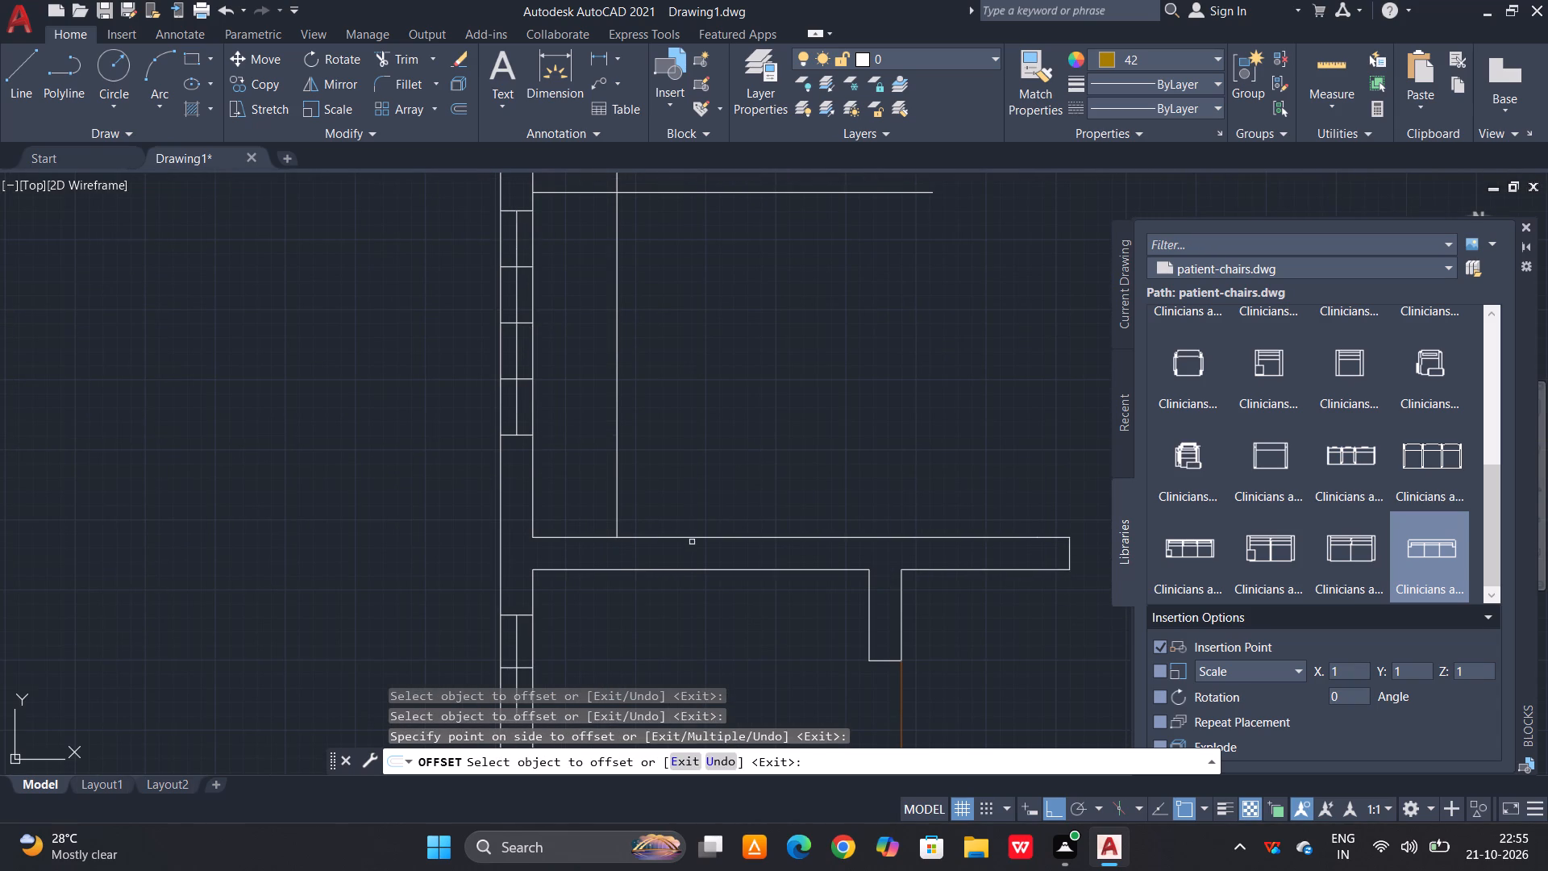
click(696, 535)
click(698, 483)
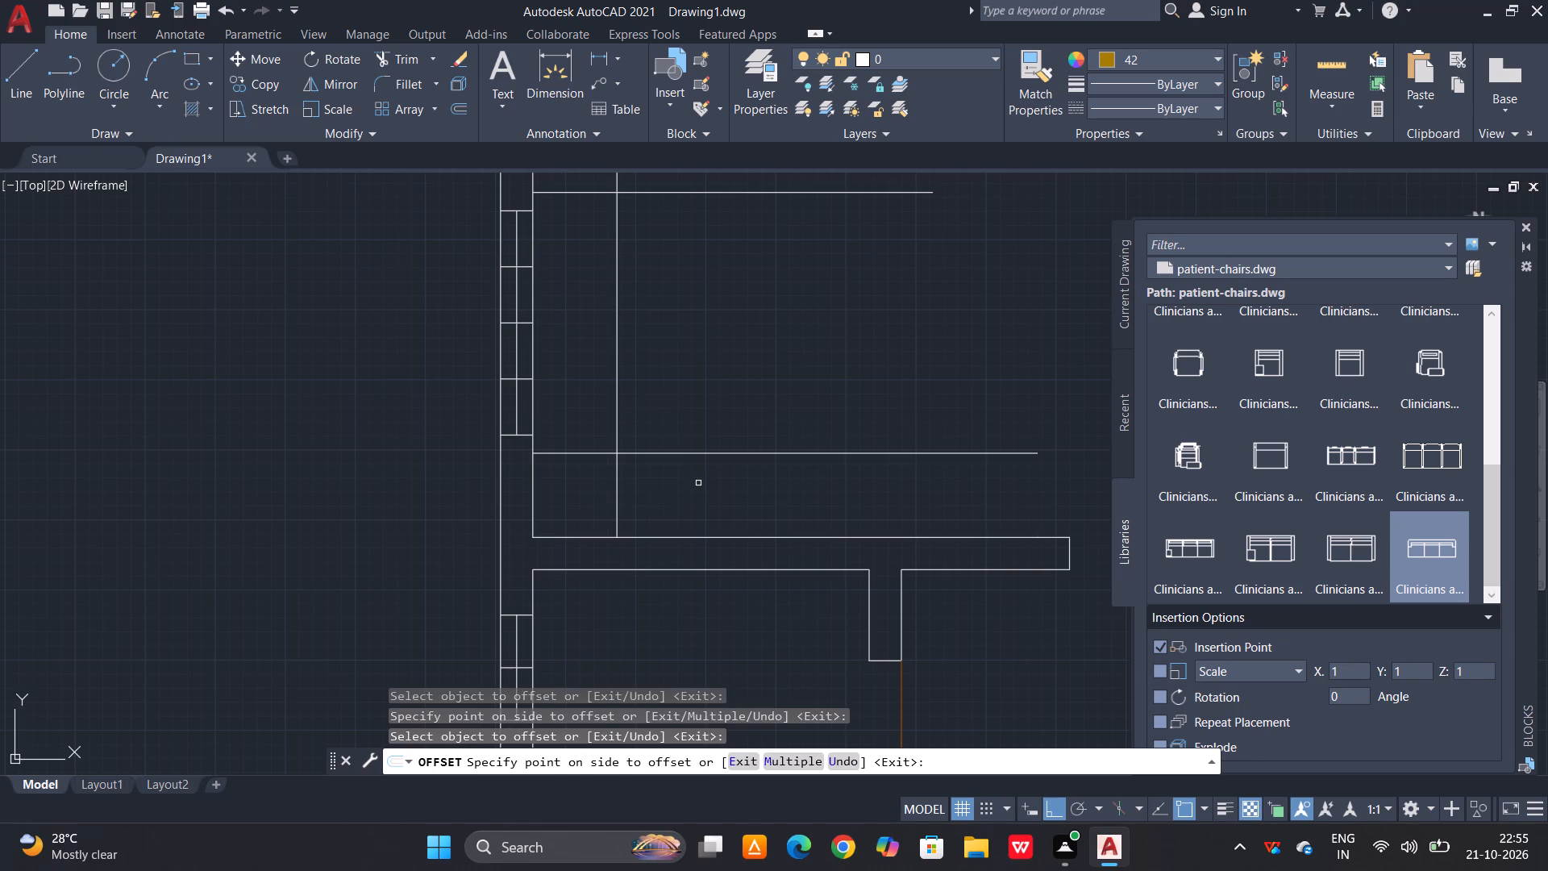
scroll(691, 520, down, 1)
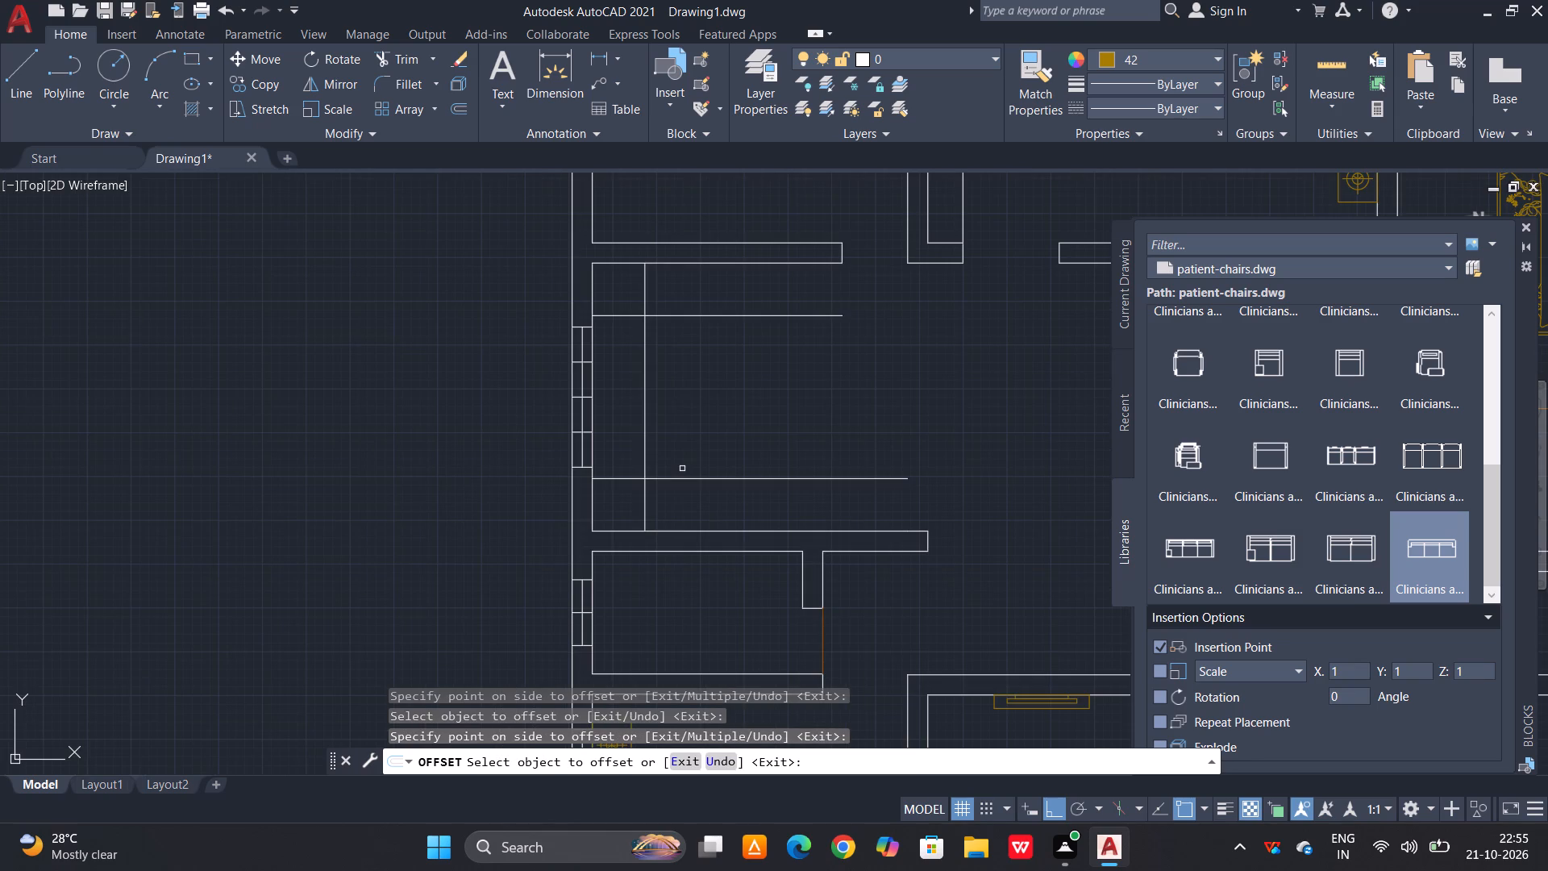
middle_drag(708, 430, 699, 458)
key(Escape)
Draw two short vertical lines closing the upper and lower offset strips, from each wall's inner face to its offset line.
text(l)
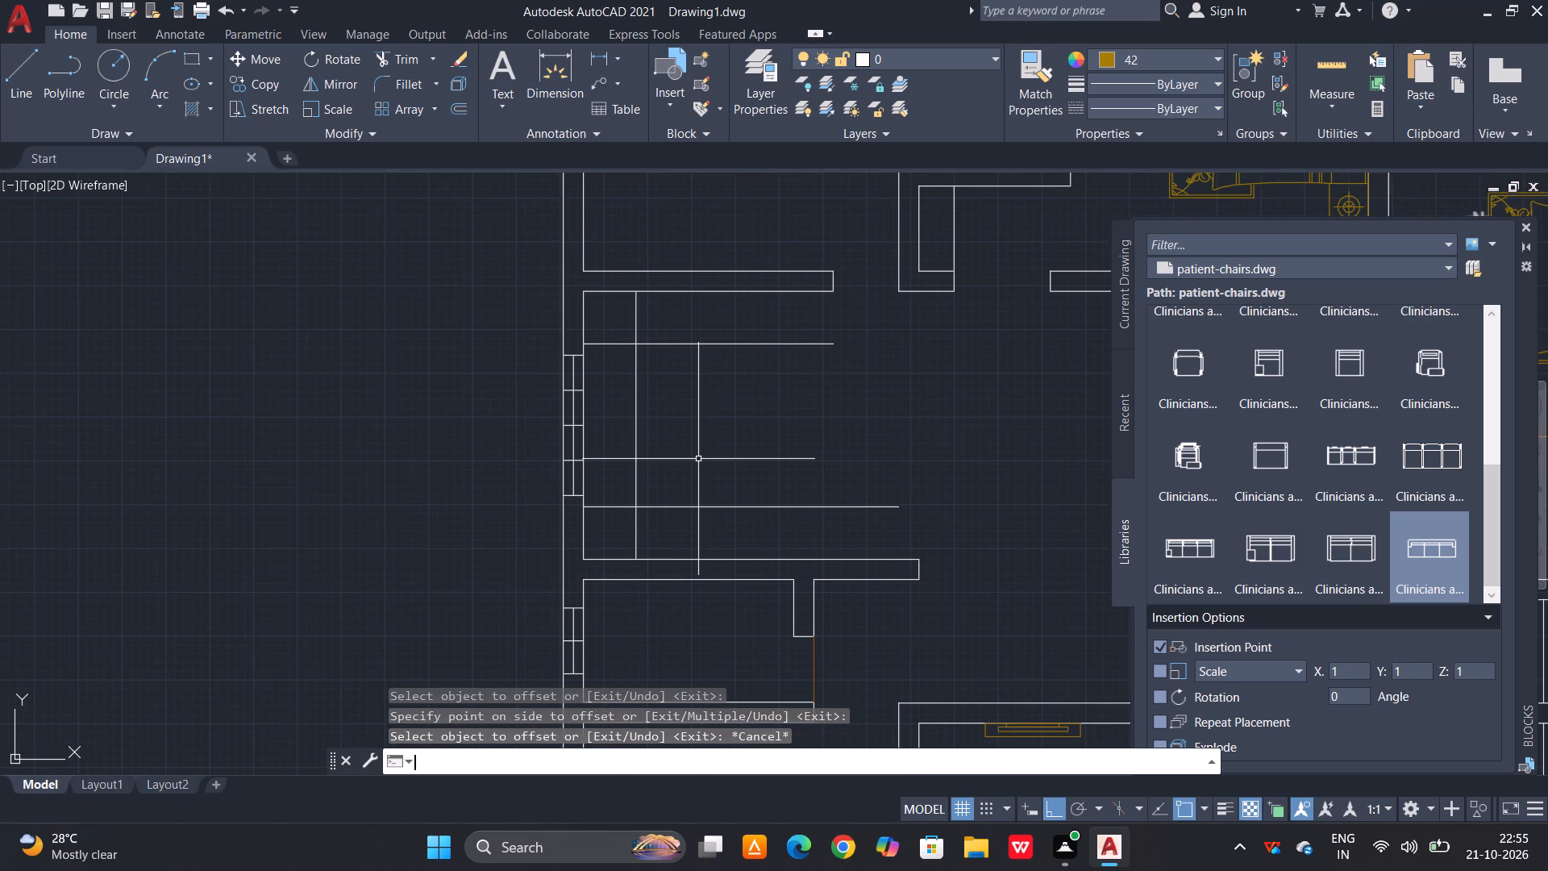
key(space)
click(709, 290)
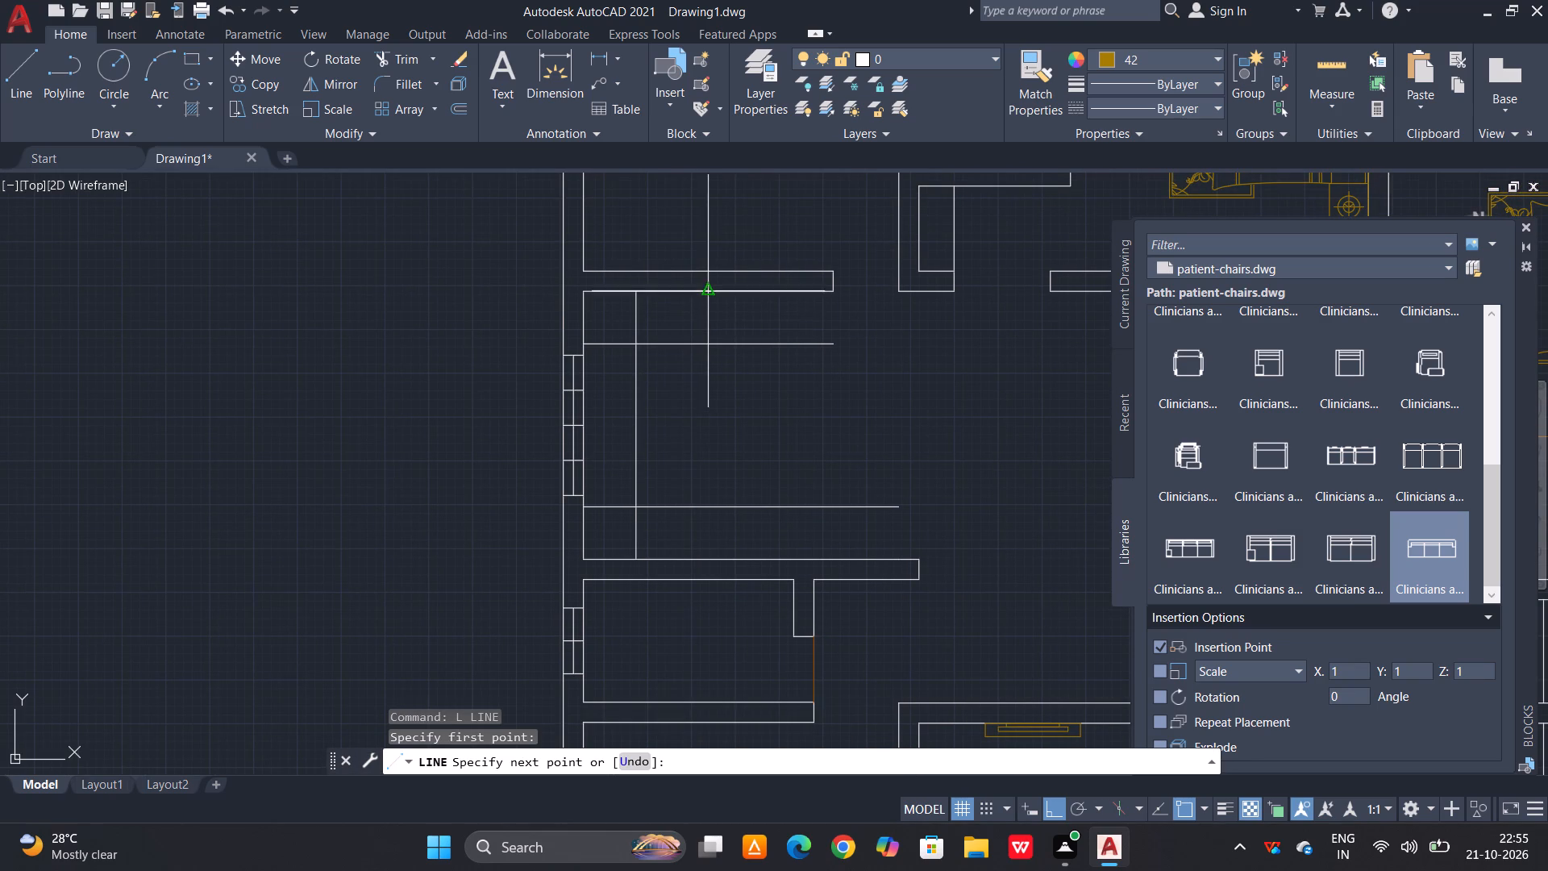
click(712, 348)
key(space)
key(space)
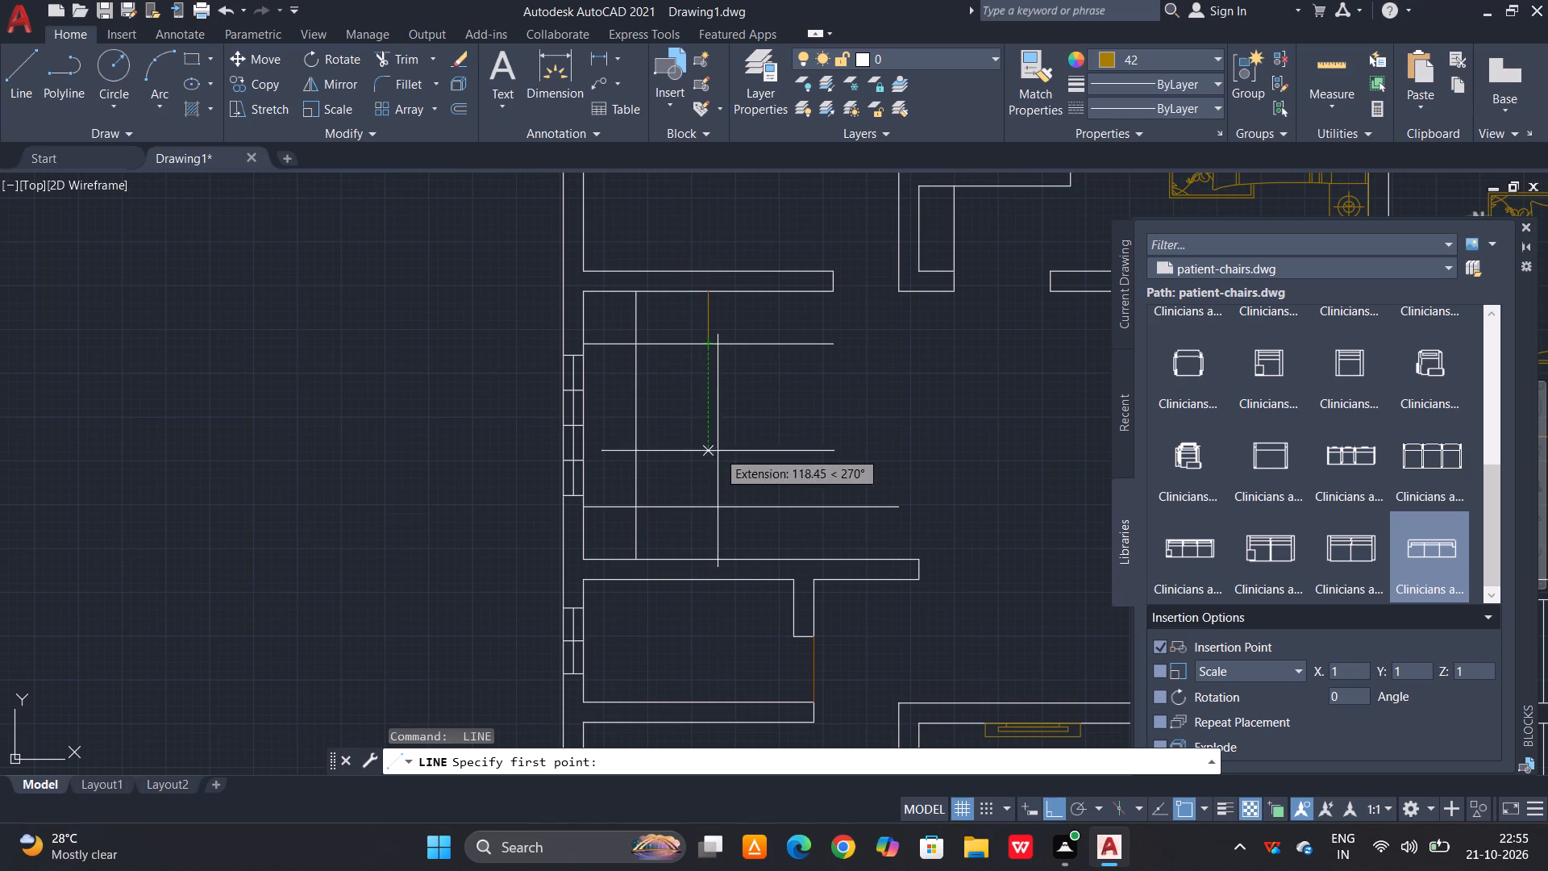
click(707, 506)
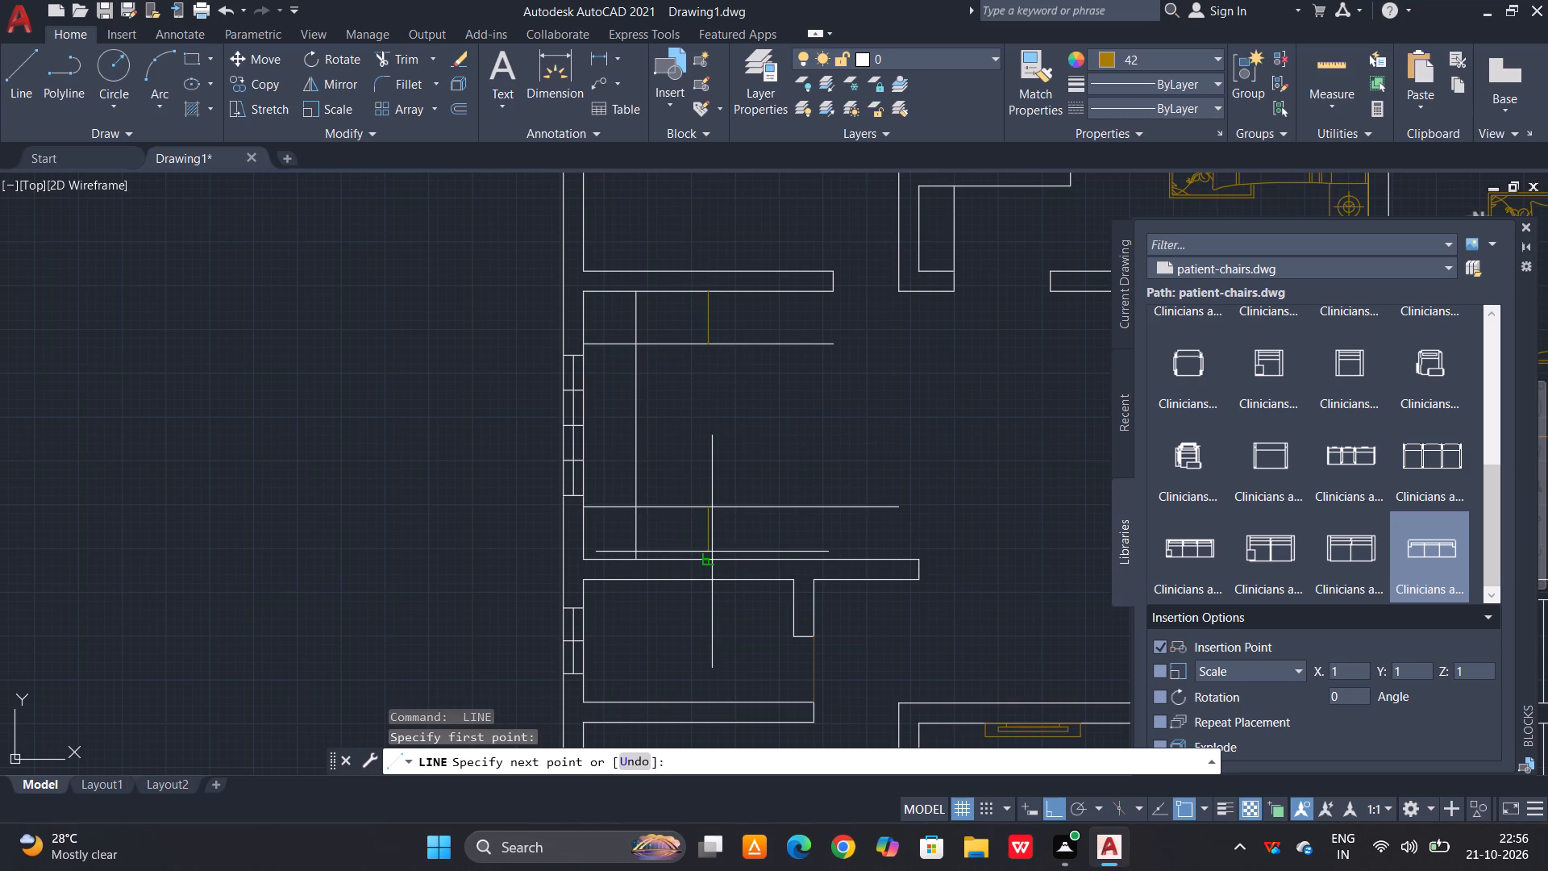
click(712, 557)
key(space)
Trim the offset lines beyond the closing lines and inside both corners, leaving a U-shaped counter outline.
text(tr)
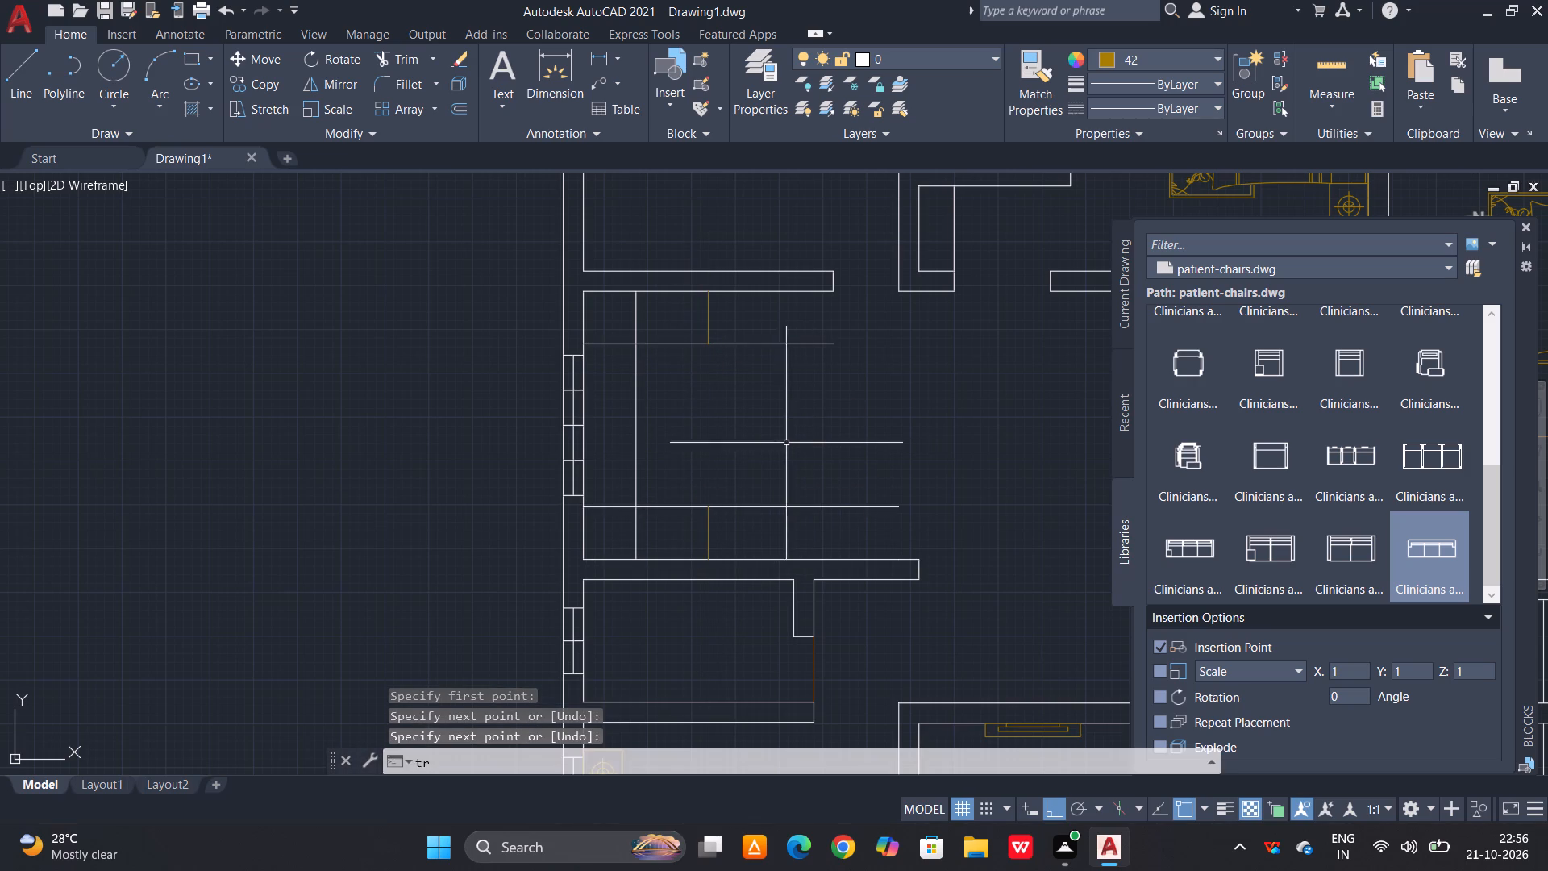
key(space)
key(space)
drag(801, 433, 806, 443)
click(765, 525)
click(748, 335)
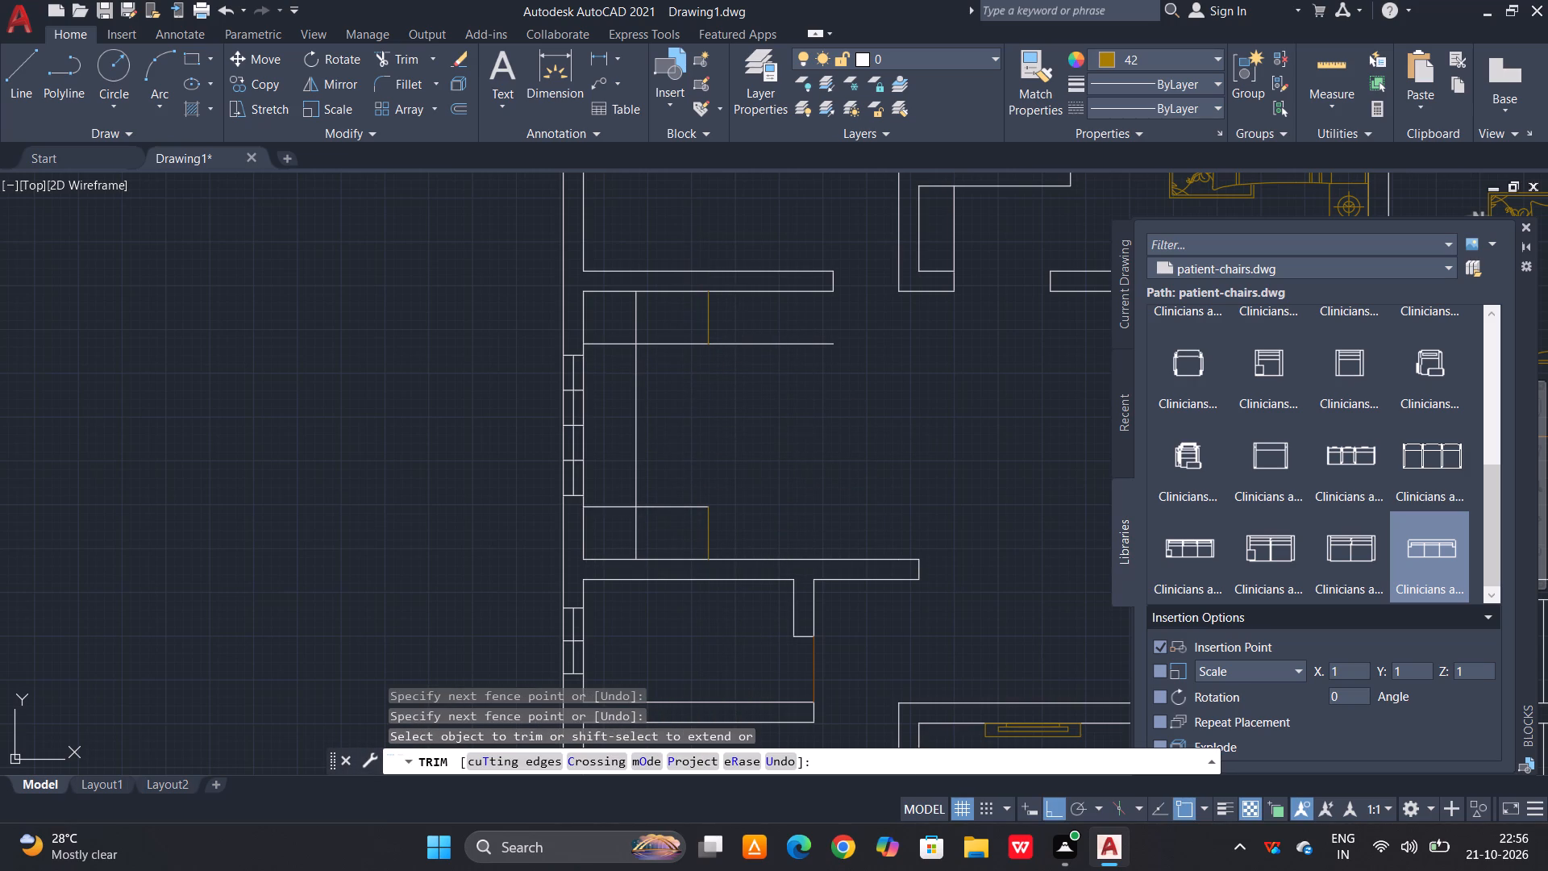
click(745, 379)
click(653, 318)
click(632, 323)
click(660, 537)
click(642, 544)
click(597, 494)
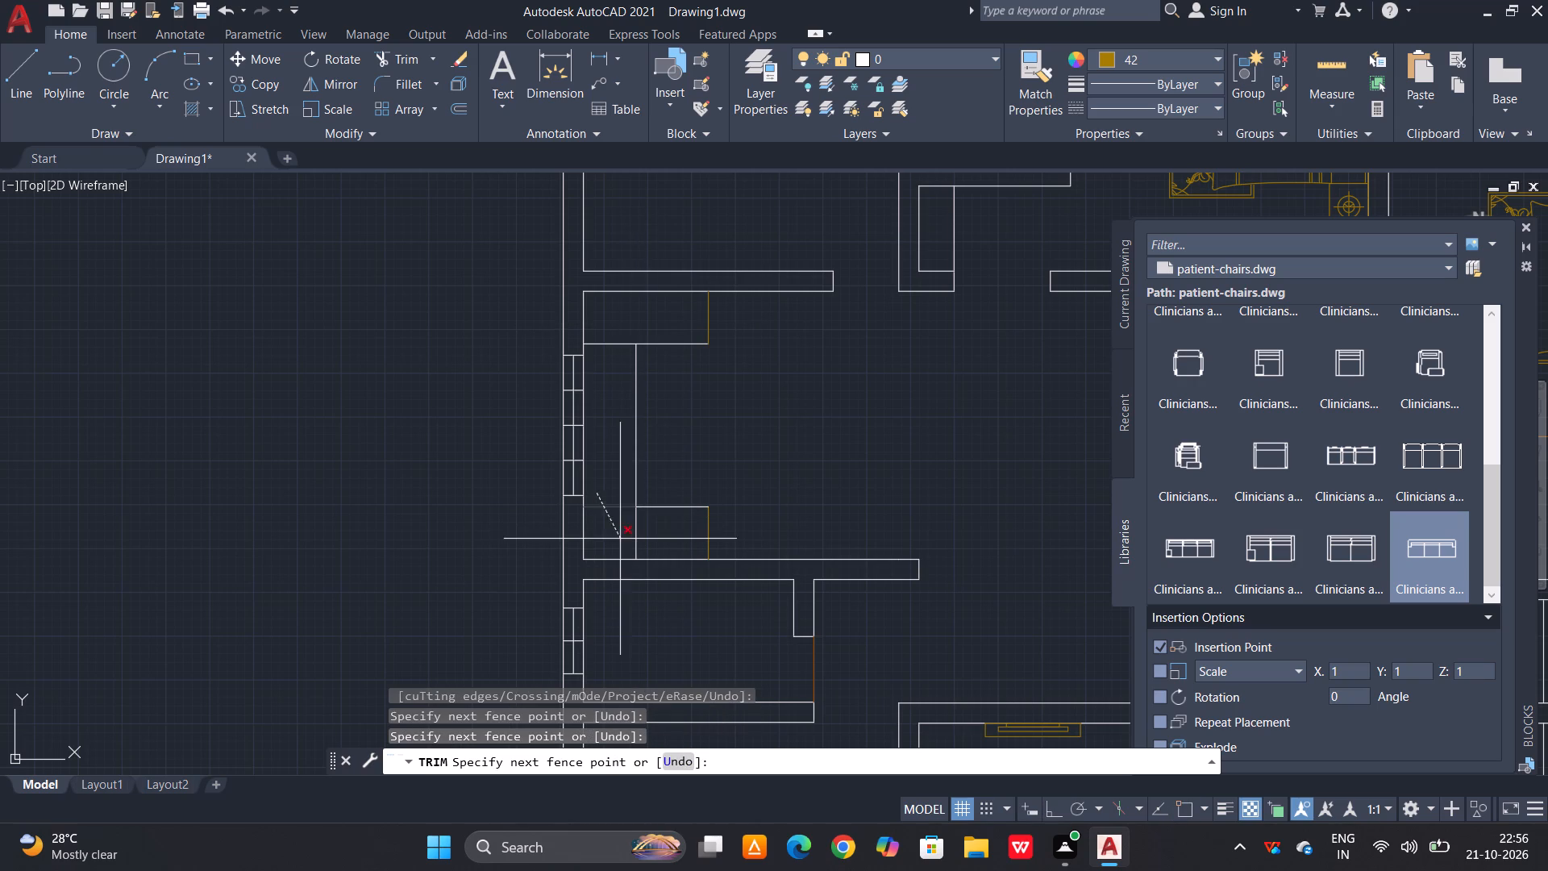
click(636, 539)
drag(604, 340, 604, 348)
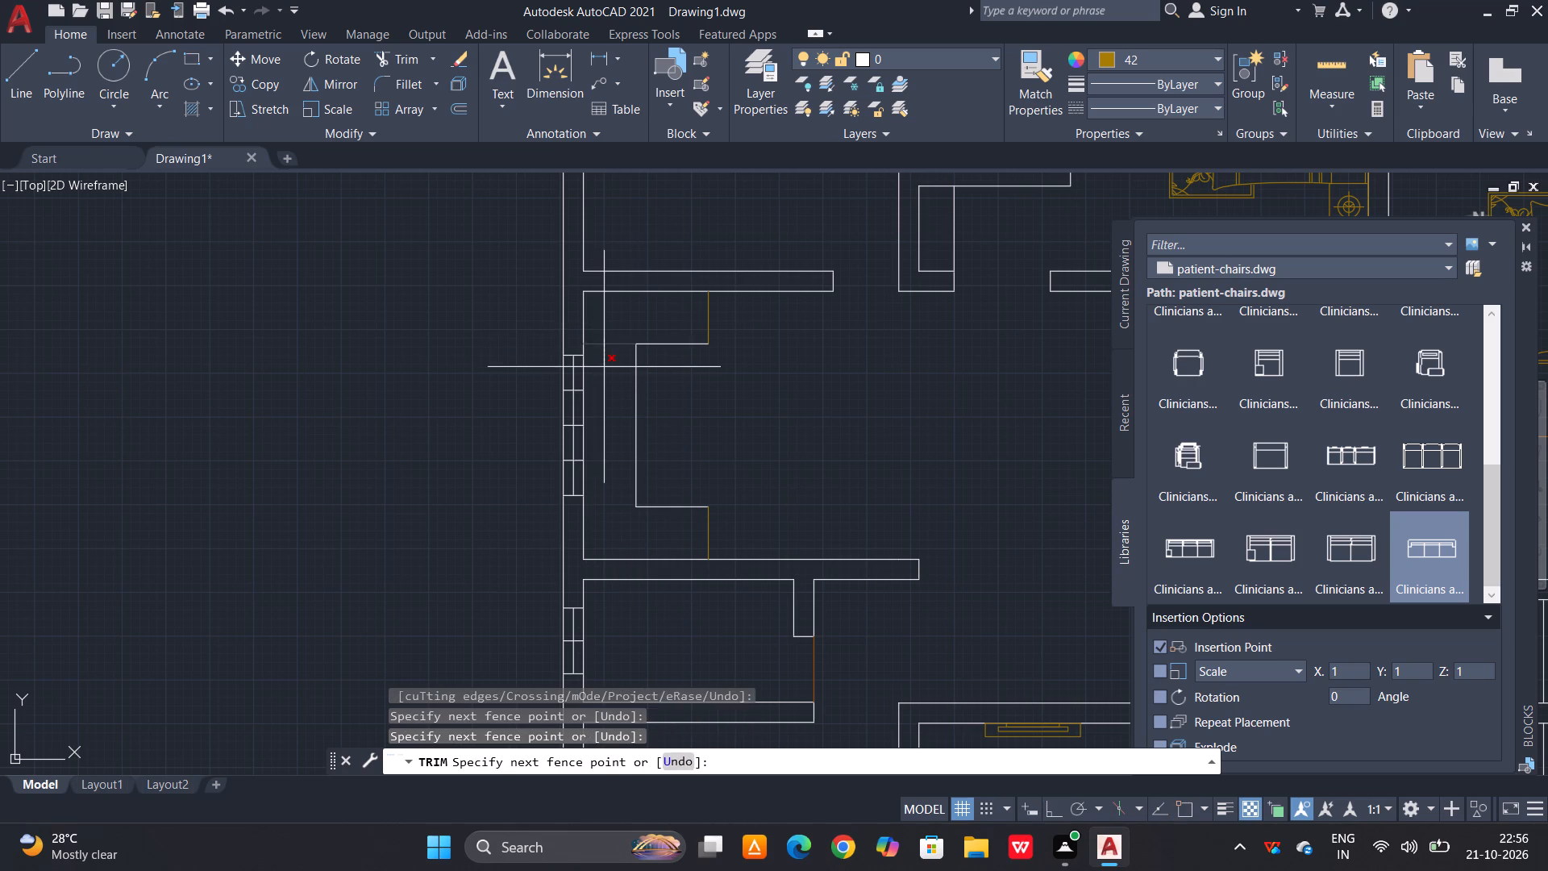
click(604, 367)
key(Escape)
key(Escape)
Match properties from the upper colour-42 closing line to the white U-shaped counter lines and the offset line in the small lower-right room.
text(ma)
key(space)
click(709, 316)
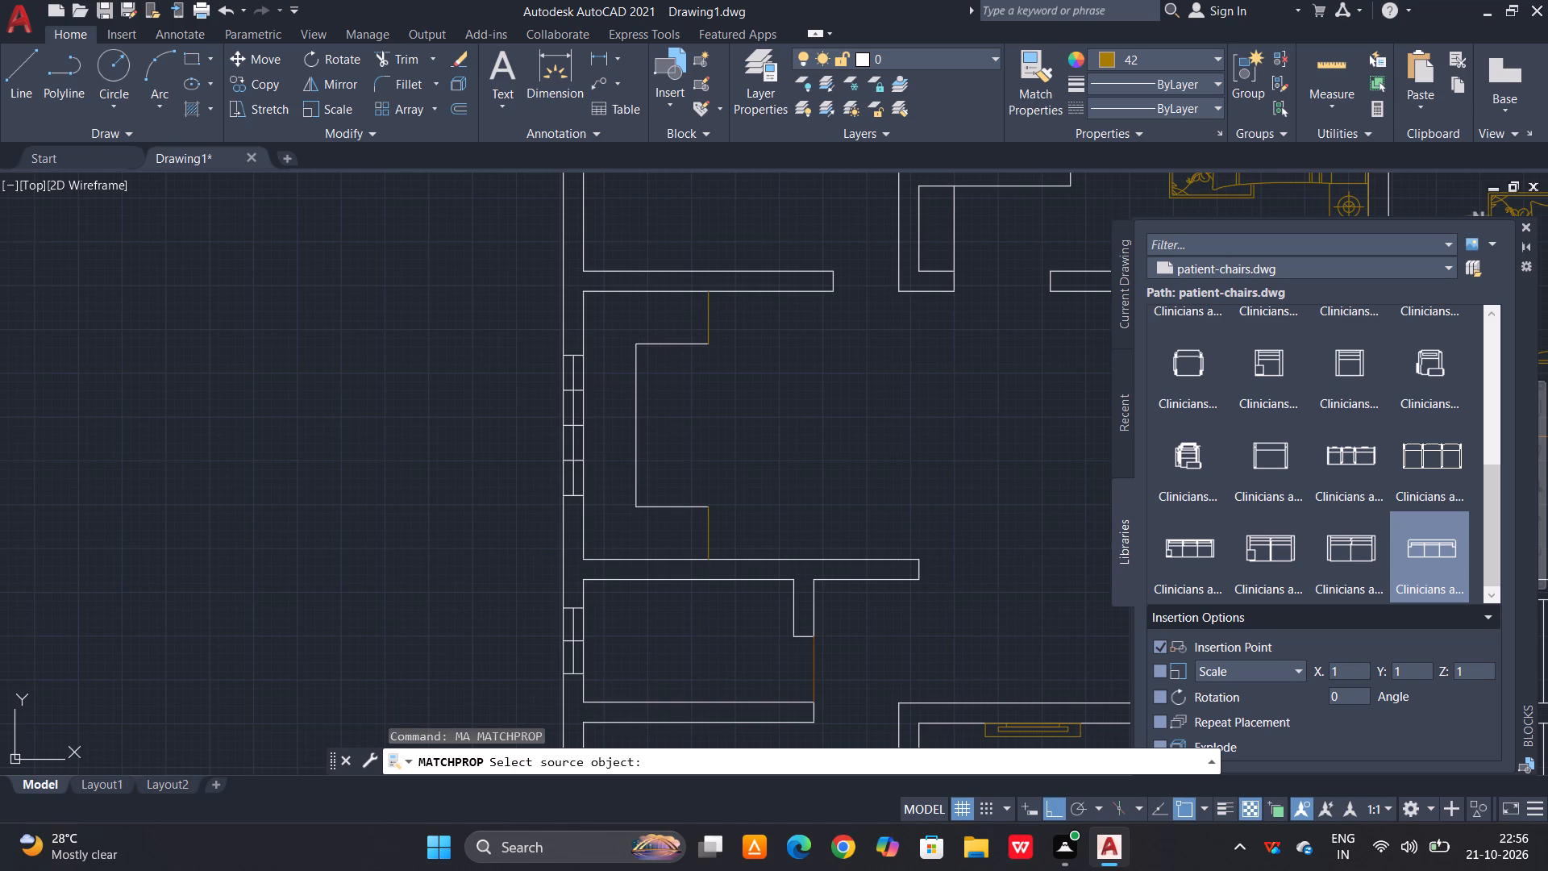
click(685, 331)
click(614, 523)
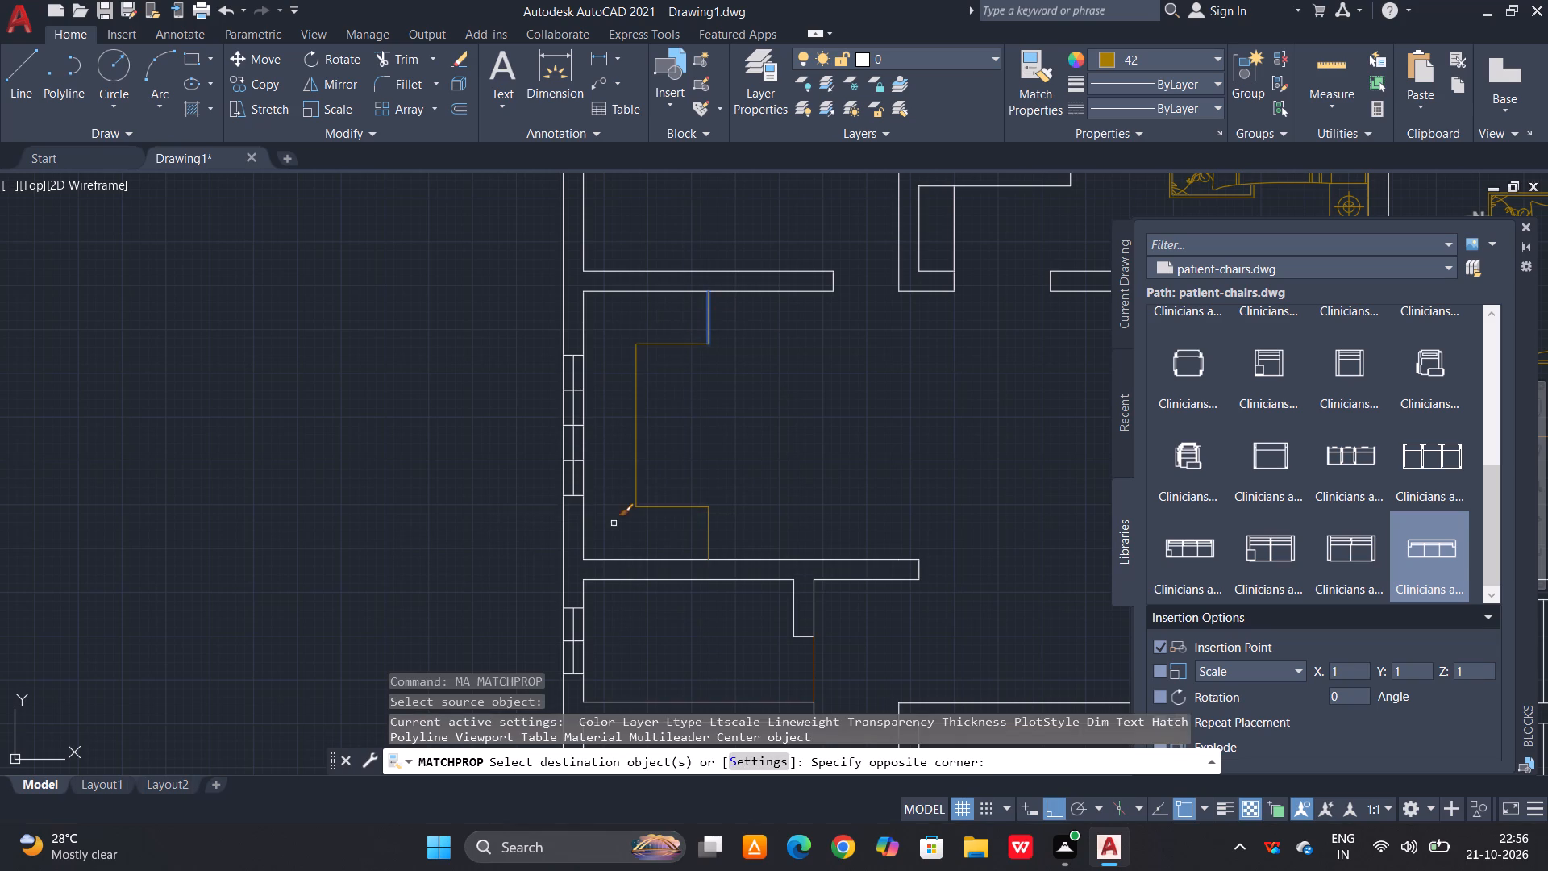
scroll(588, 348, down, 2)
middle_drag(793, 558, 603, 500)
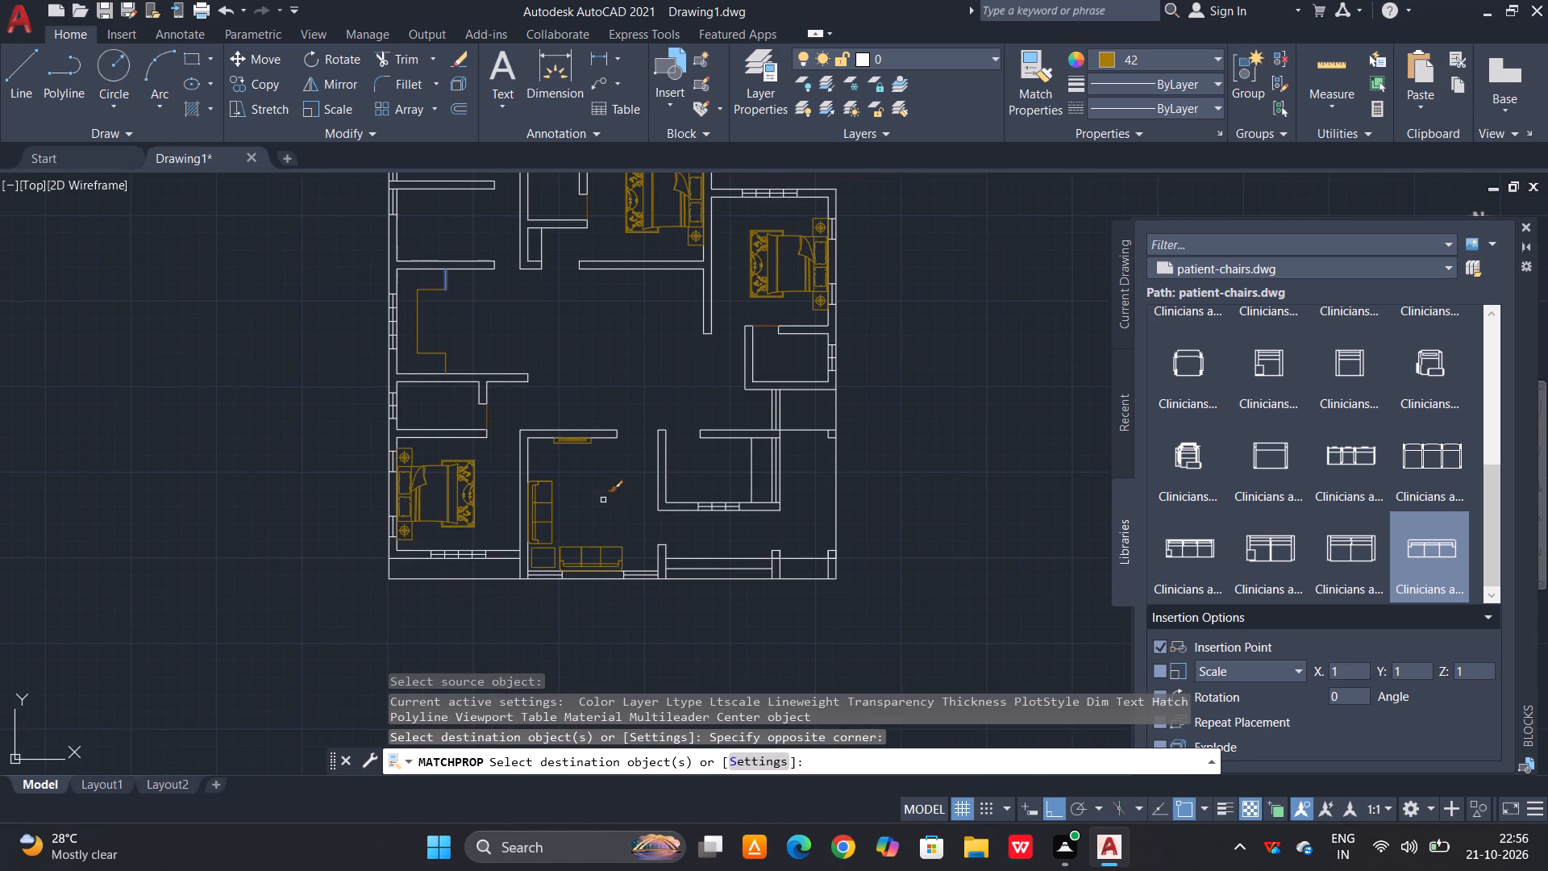
scroll(735, 458, up, 2)
click(765, 460)
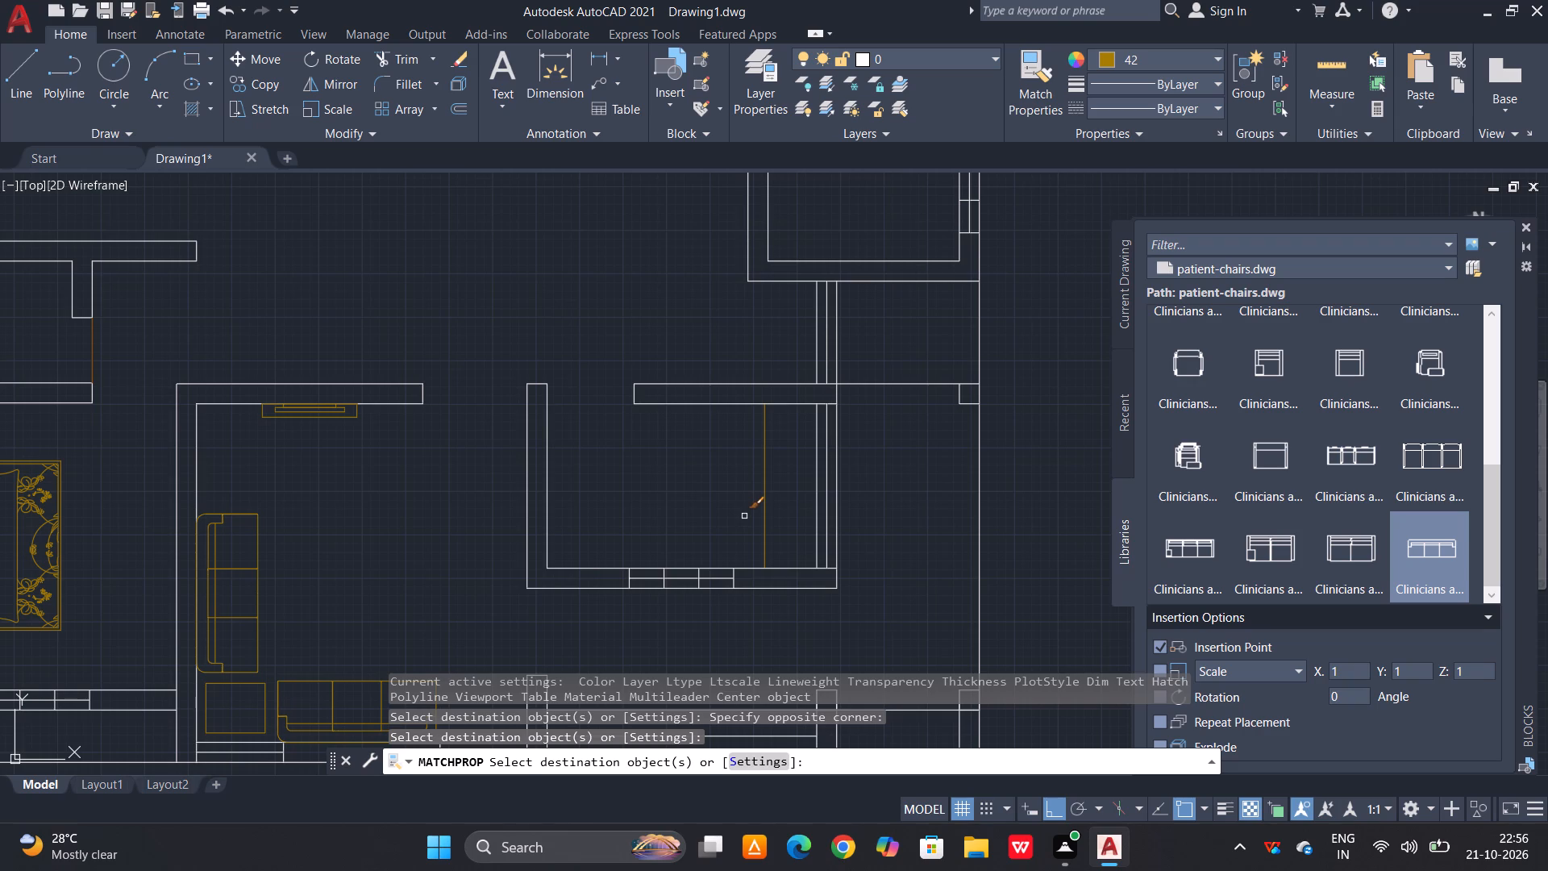
scroll(751, 574, down, 1)
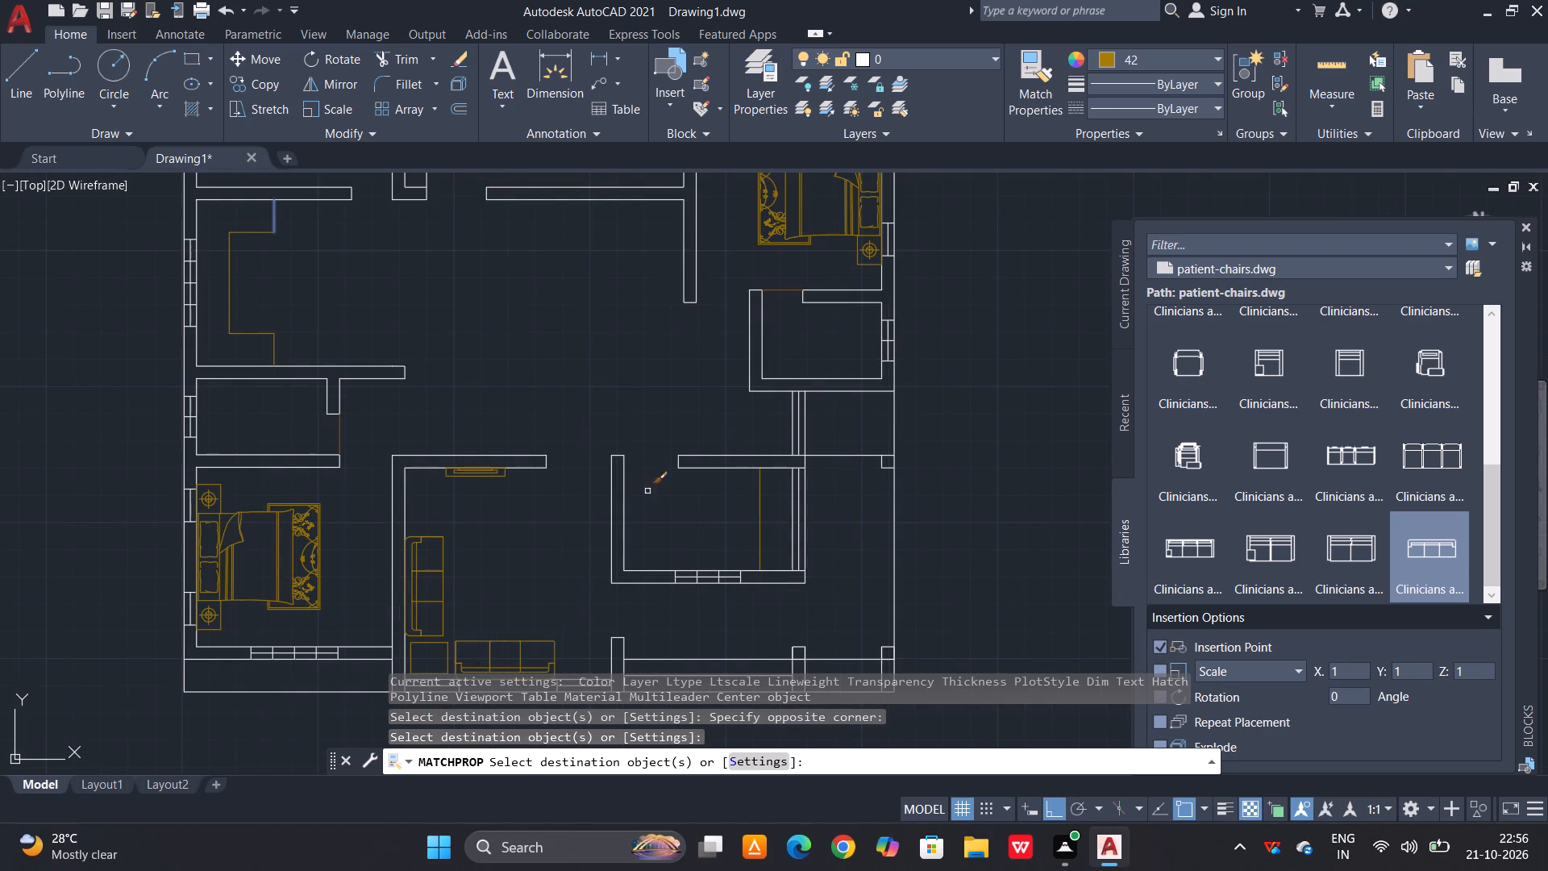
key(Escape)
Offset the upper-wall and window-wall inner lines of the room above the U-shaped counter by 60 into the room.
middle_drag(533, 377, 788, 699)
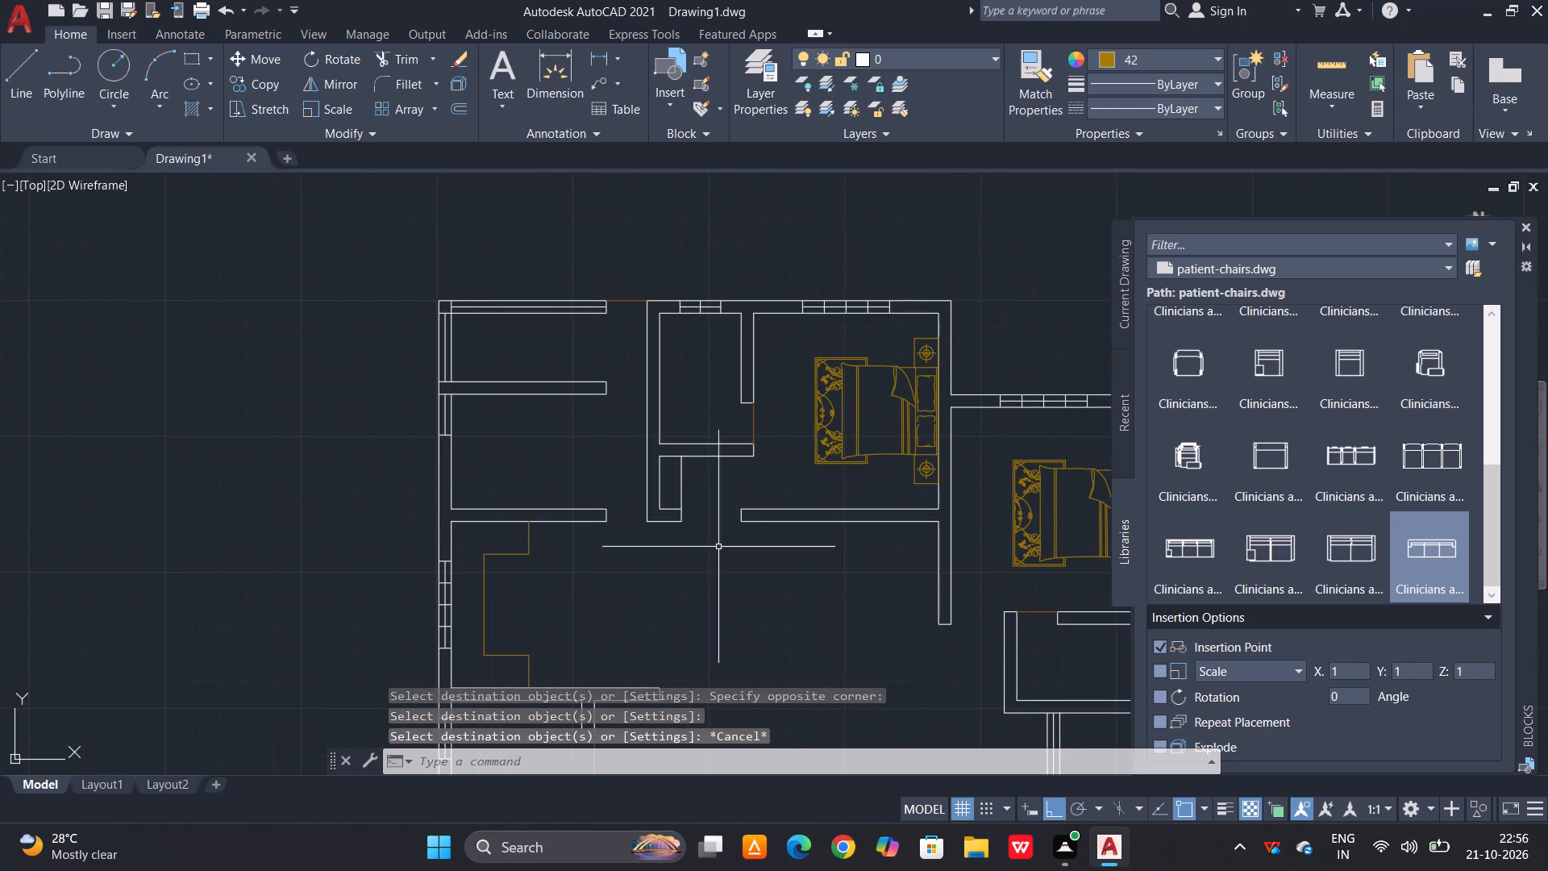
text(o)
key(space)
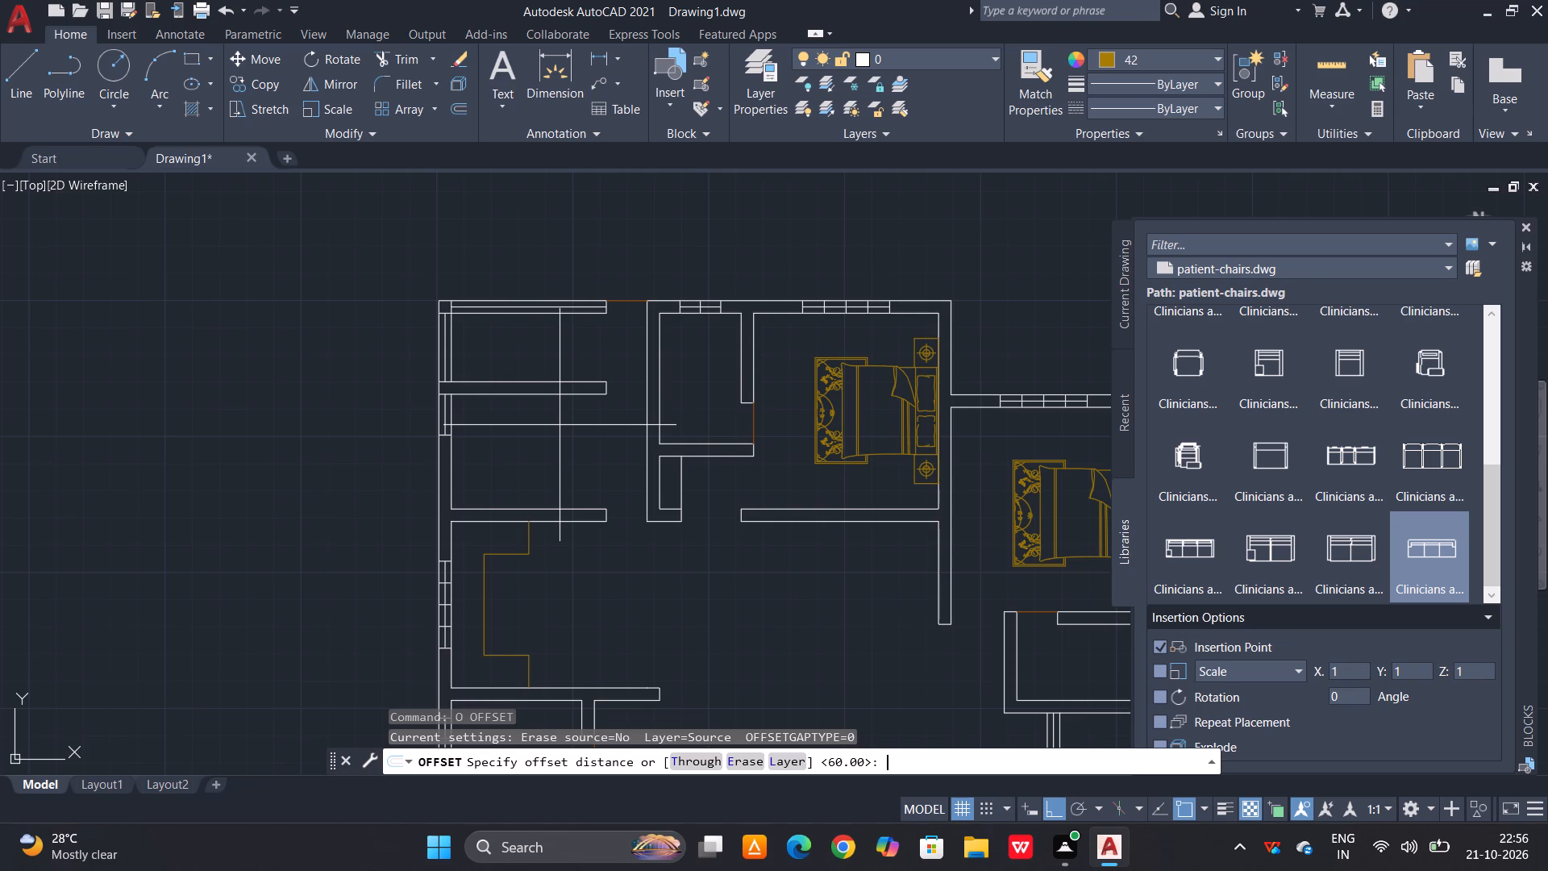
text(60)
key(space)
click(510, 399)
click(517, 395)
click(506, 467)
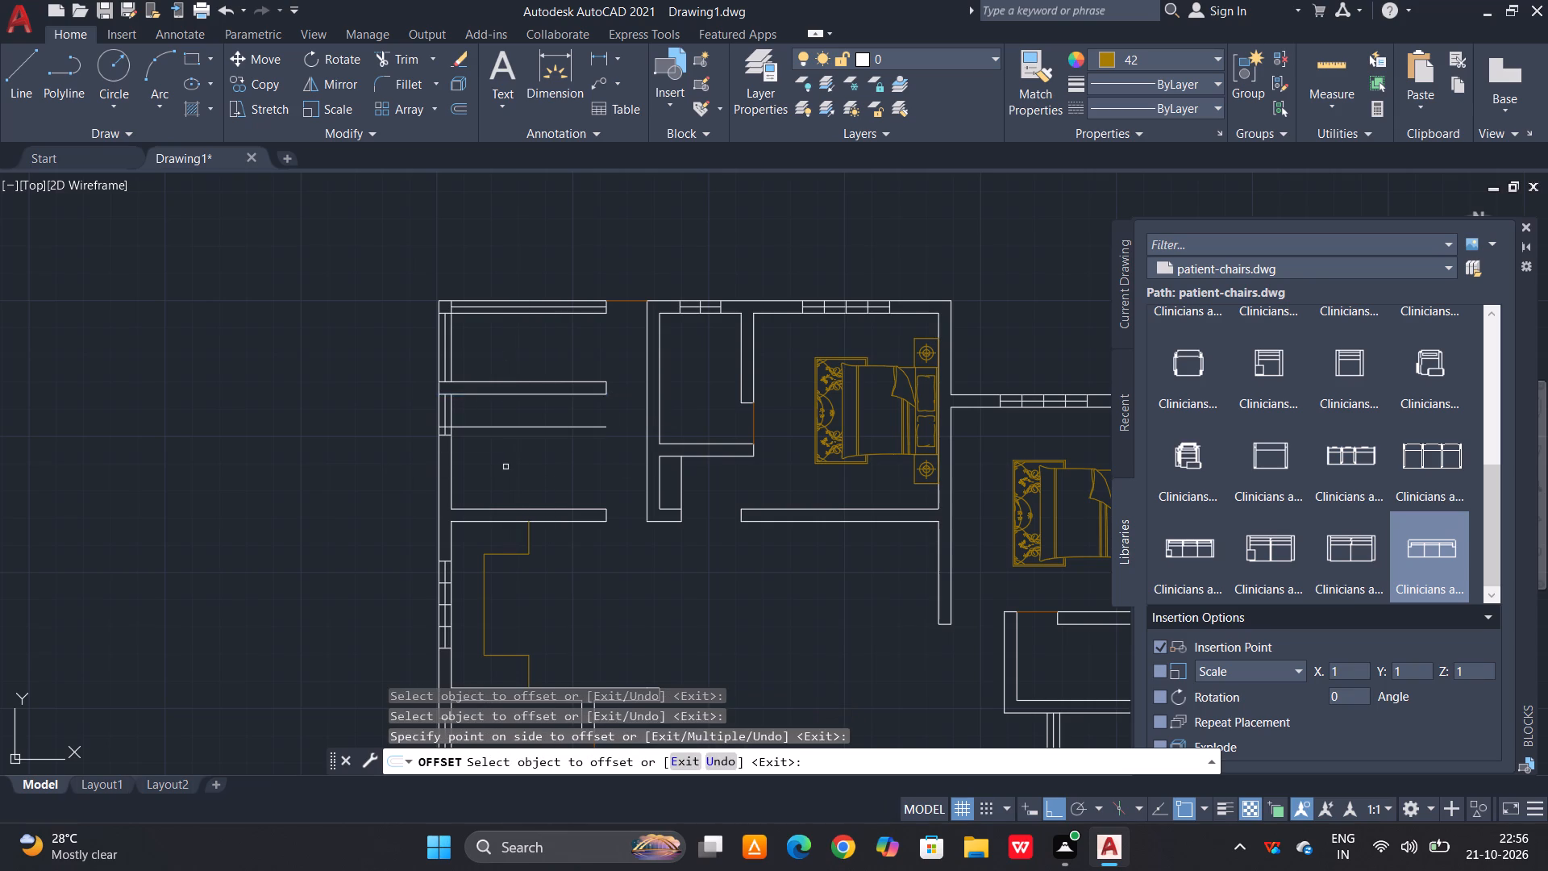
click(455, 469)
click(452, 473)
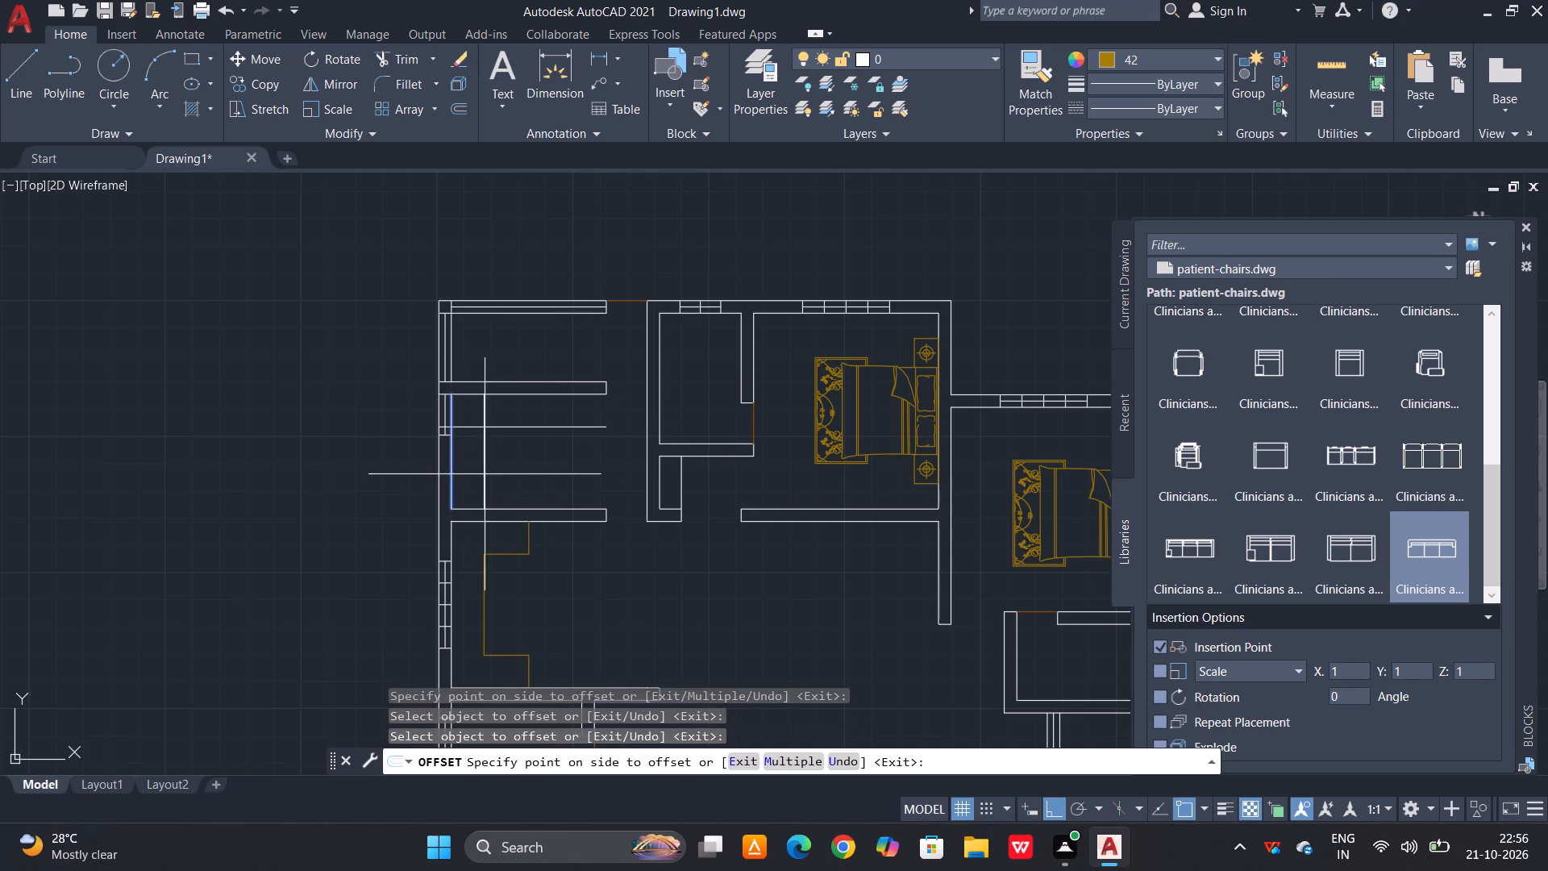
click(485, 474)
key(Escape)
Trim the overlapping ends of these two offset lines at their corner to form an L-shaped outline.
text(tr)
key(space)
click(485, 411)
click(471, 427)
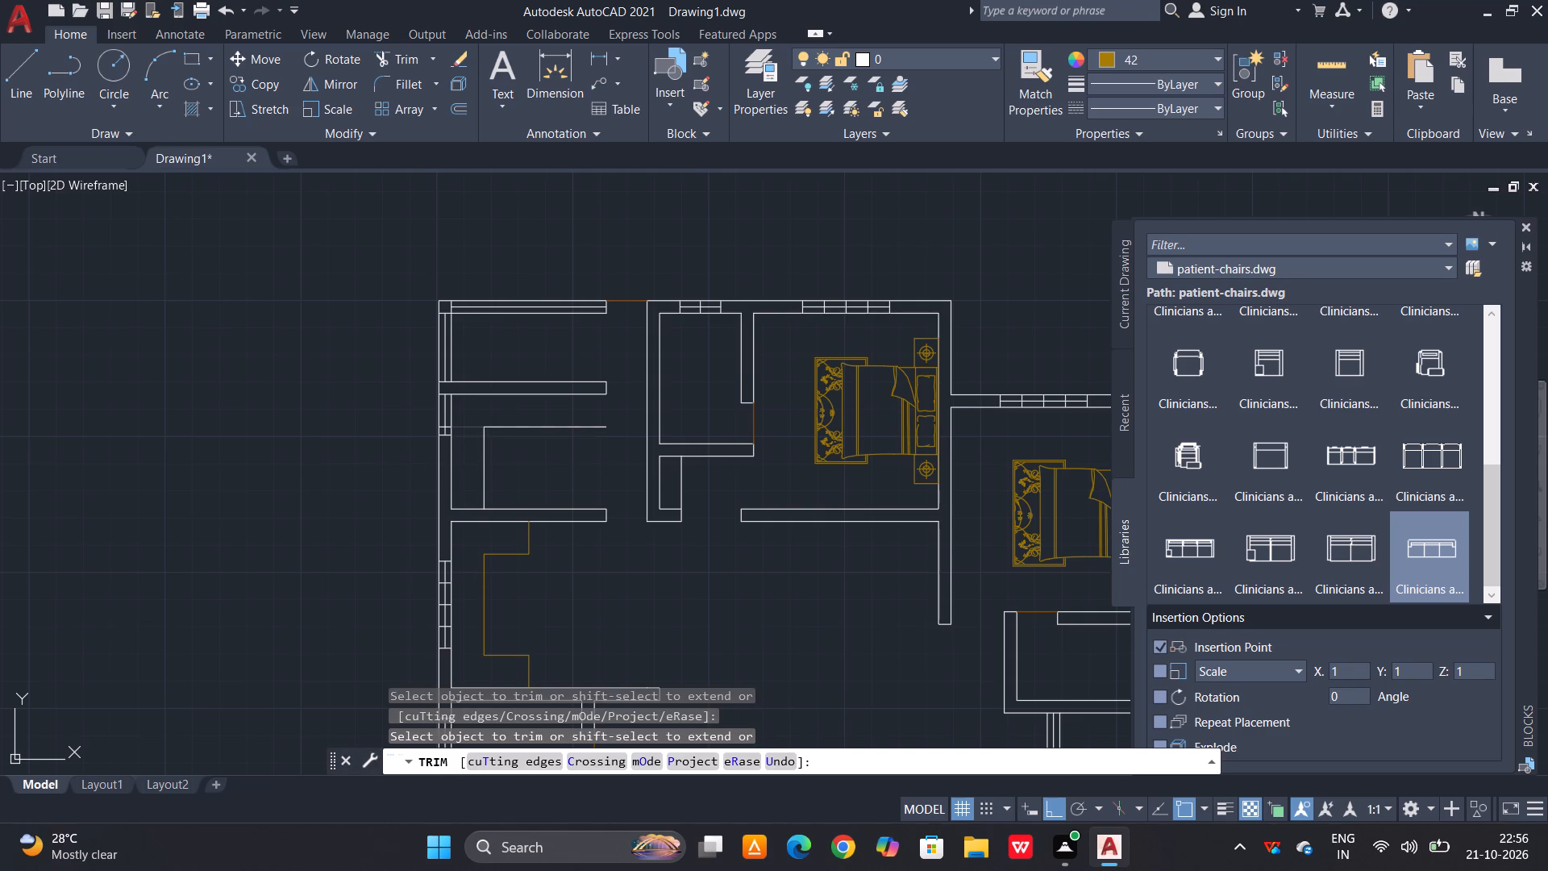
key(Escape)
Erase the extra short line crossing the window beside the L-shaped outline.
scroll(490, 431, up, 3)
key(Escape)
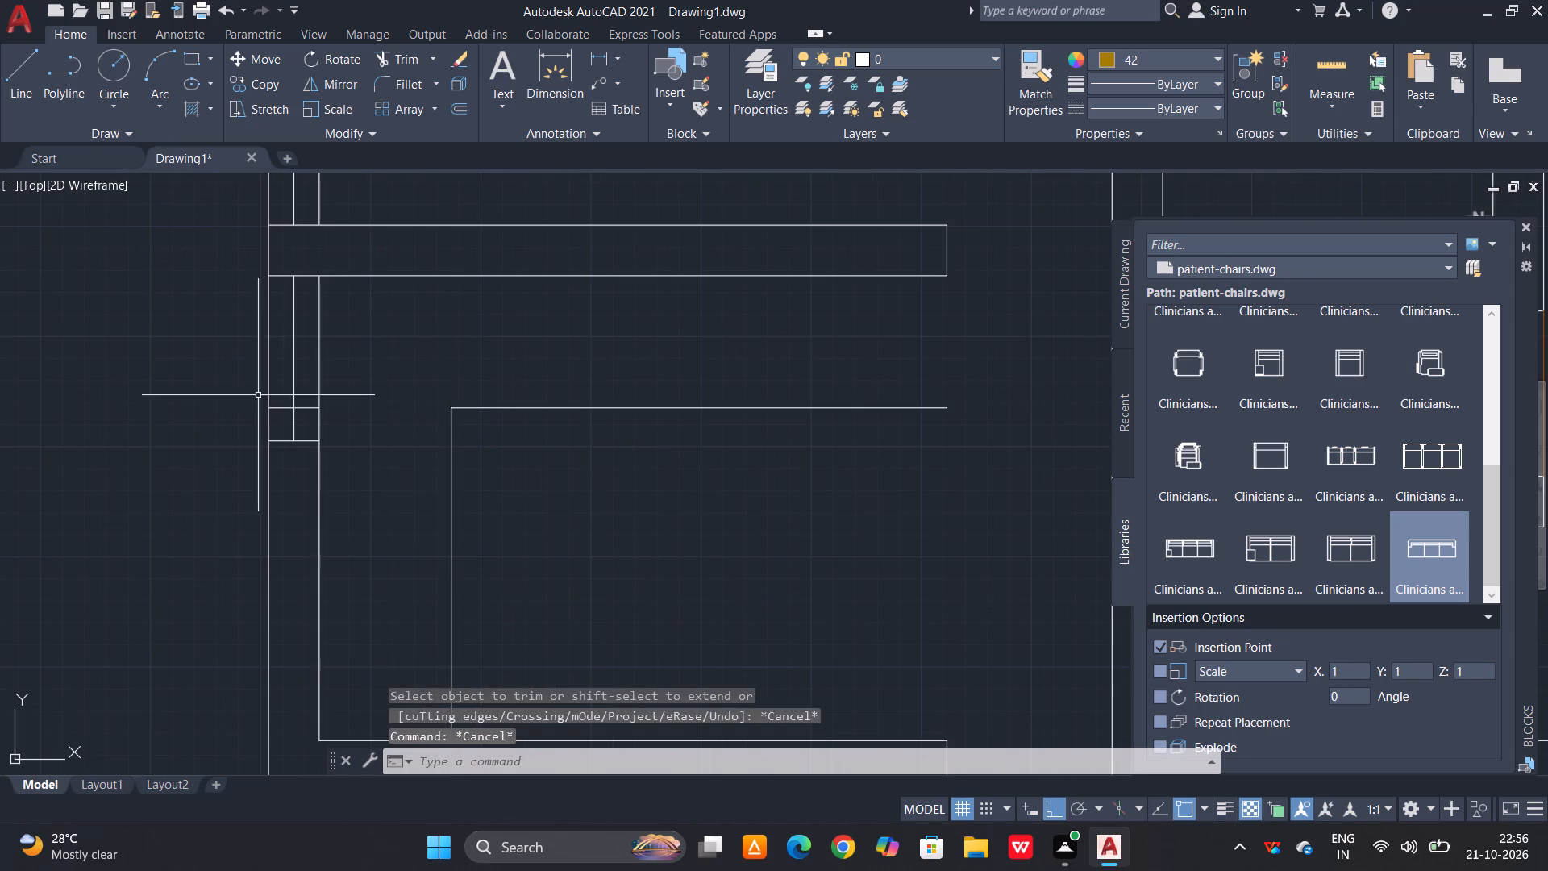
click(317, 410)
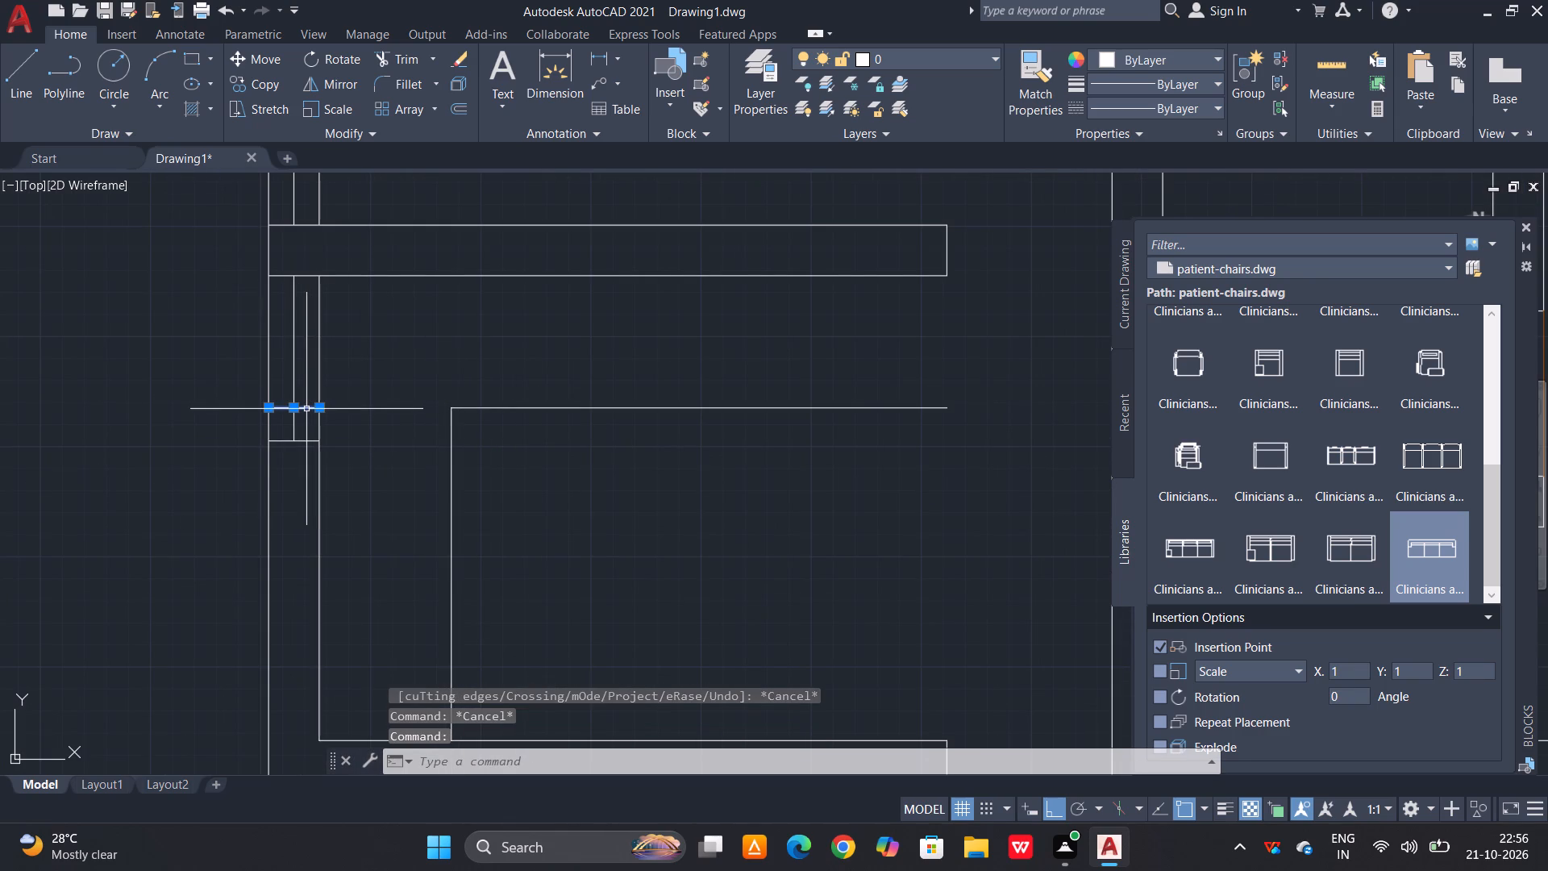
key(Delete)
key(Escape)
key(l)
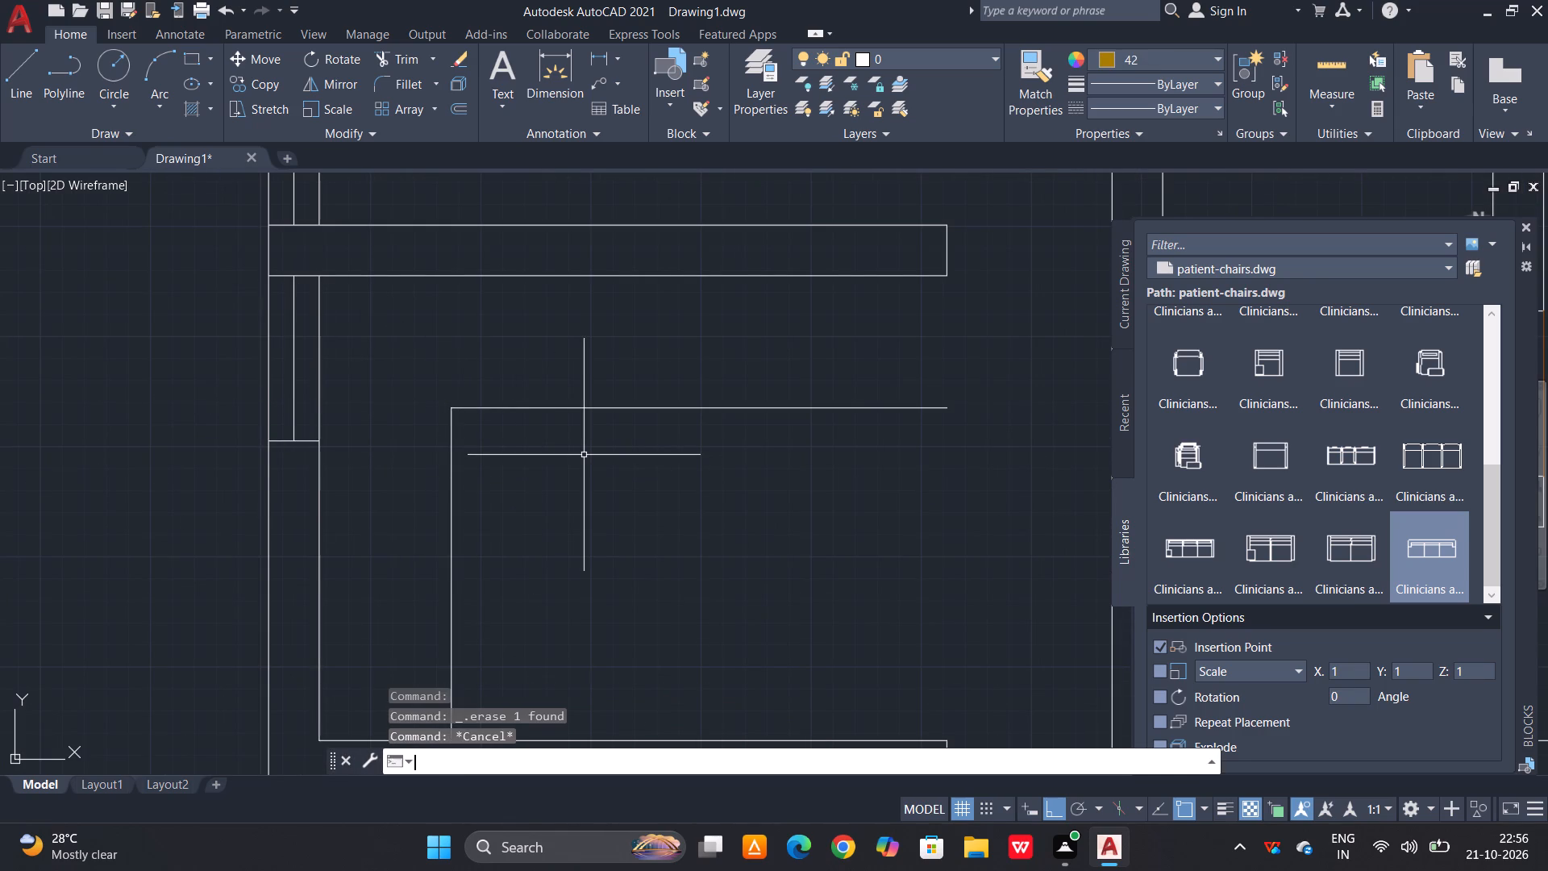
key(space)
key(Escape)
Extend the end line of the upper wall to the L-shaped outline's horizontal line, closing its open end.
text(ex)
key(space)
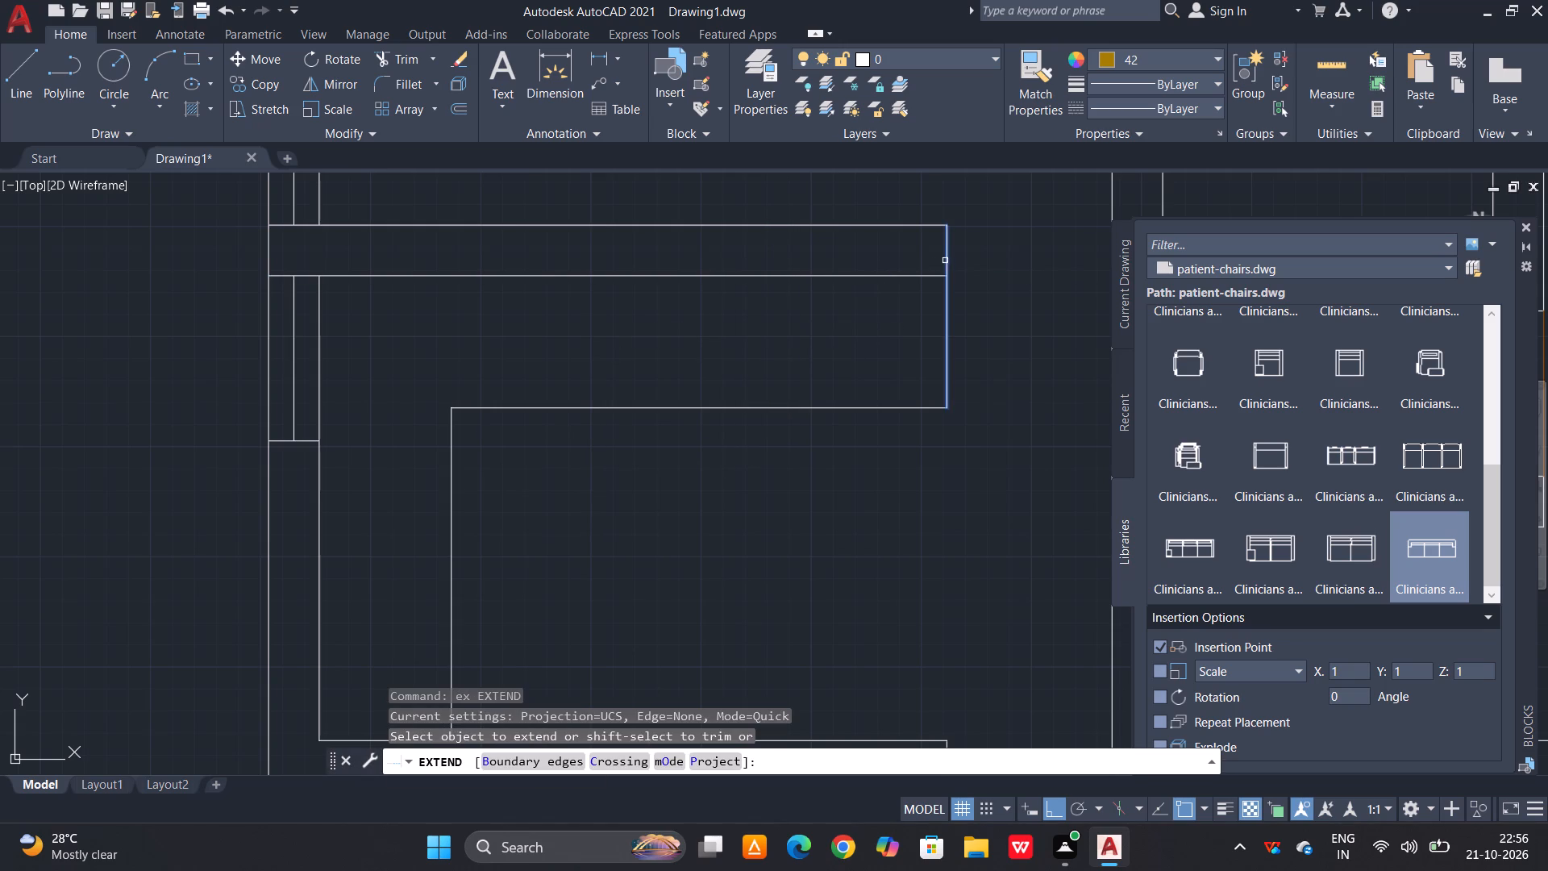
click(945, 260)
scroll(842, 452, down, 2)
middle_drag(844, 561, 692, 394)
key(Escape)
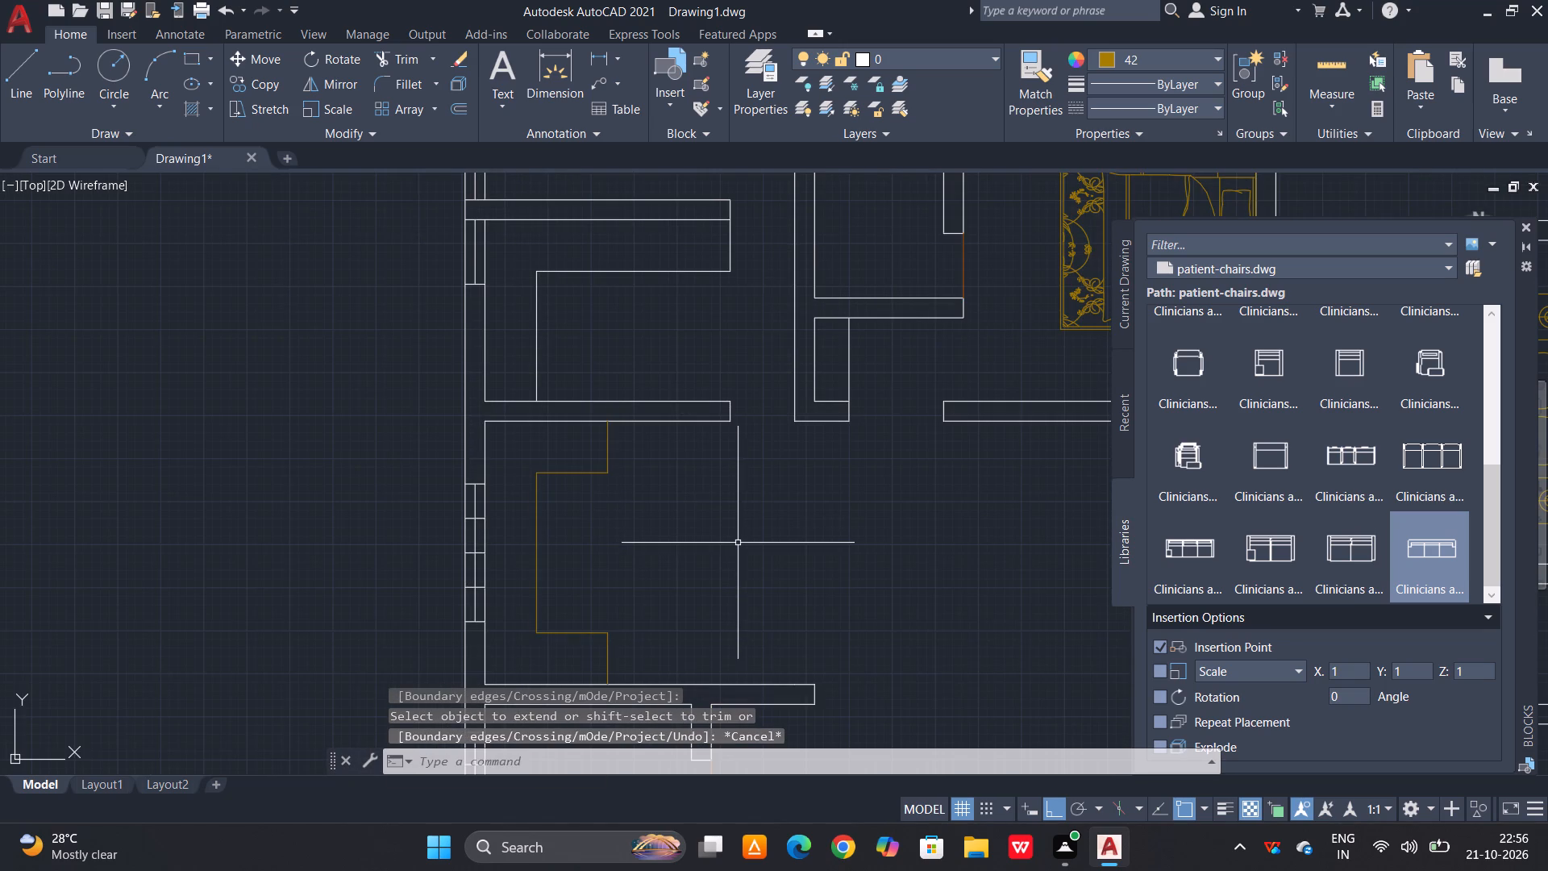
Match the cabinet front line beside the bedroom and the L-shaped counter outline's lines to the colour-42 U-shaped counter.
middle_drag(724, 561, 640, 469)
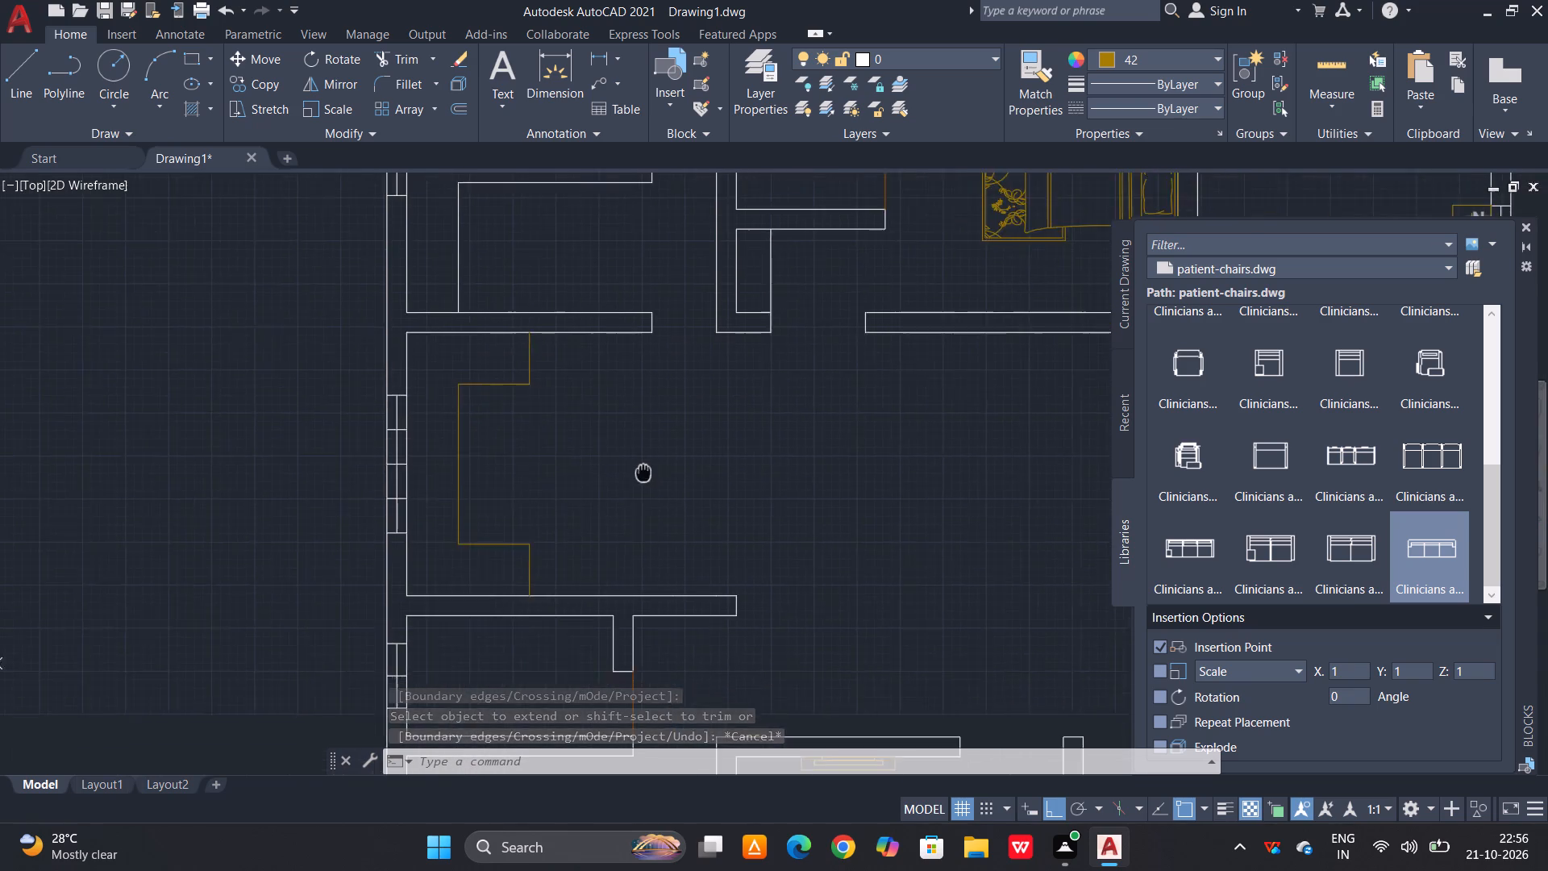
middle_drag(640, 469, 567, 440)
middle_drag(711, 597, 597, 606)
text(ma)
key(space)
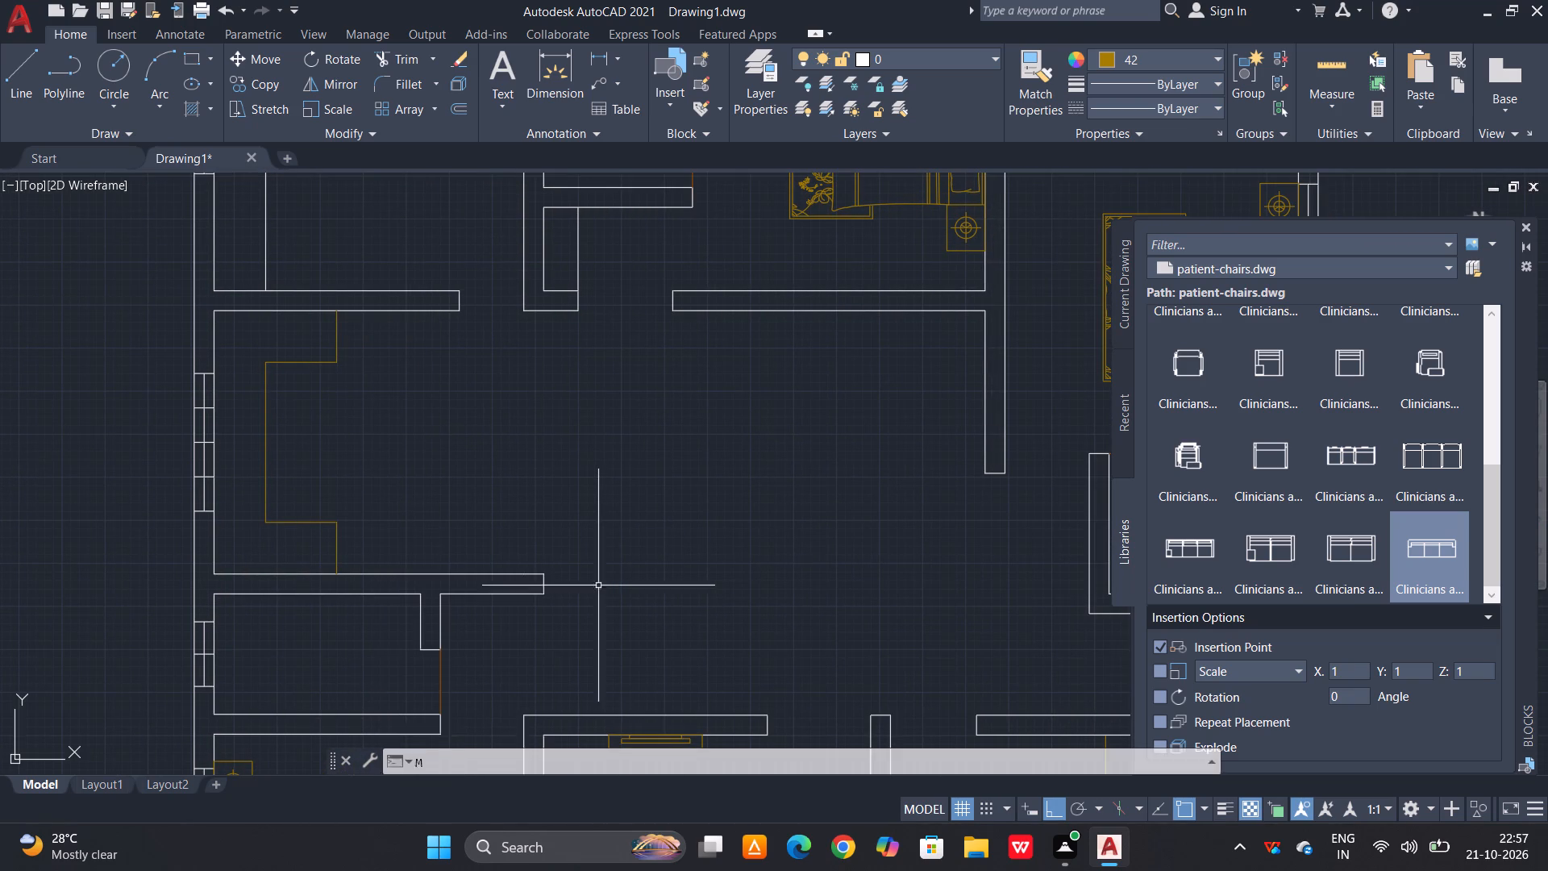
click(333, 352)
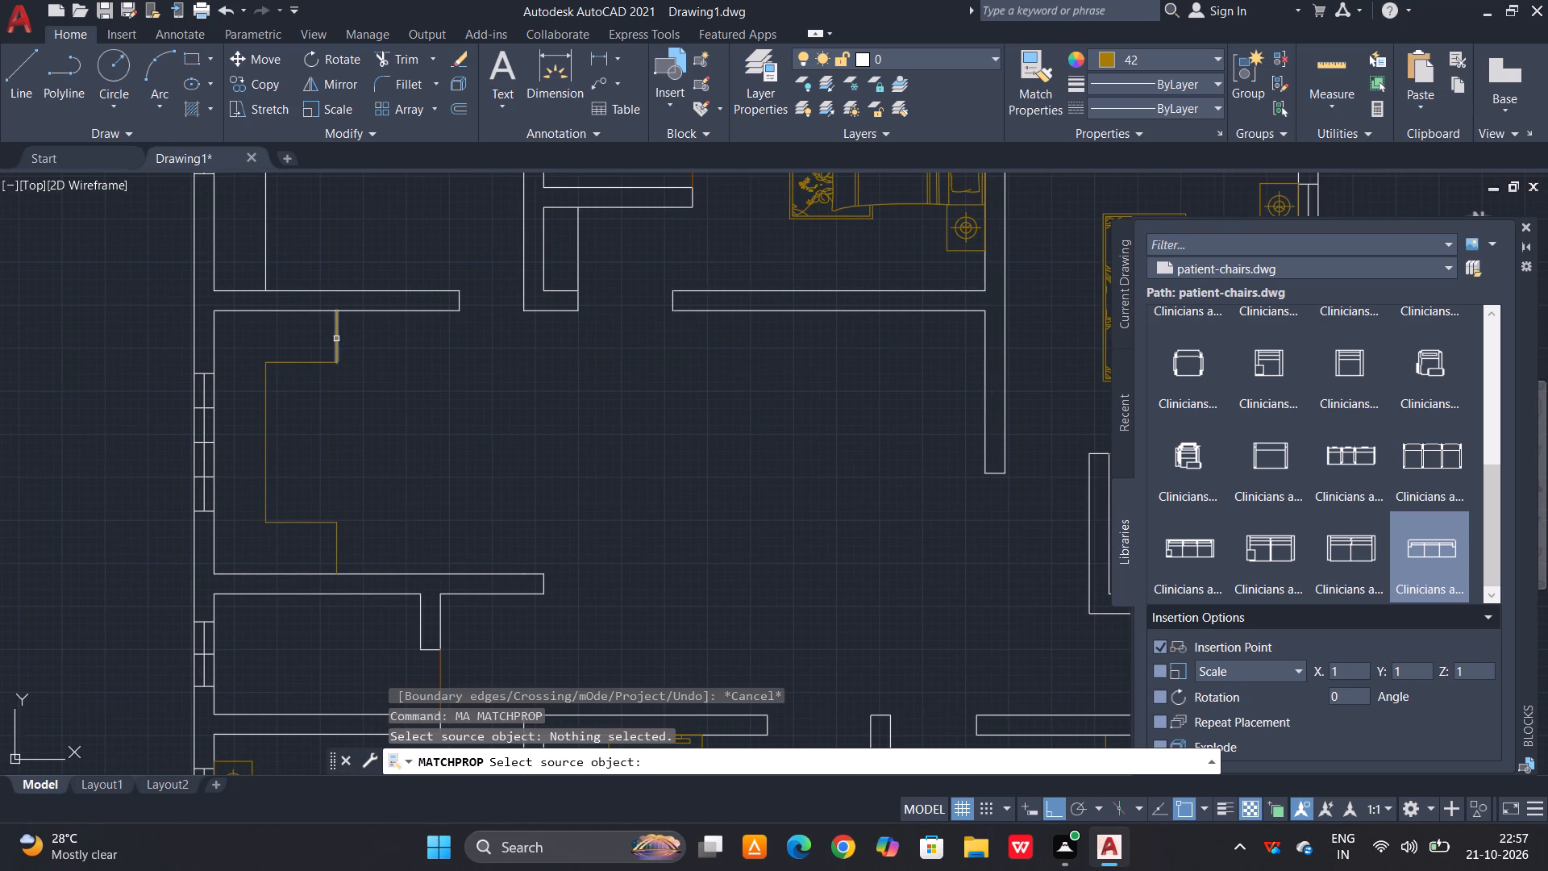
click(335, 339)
click(579, 260)
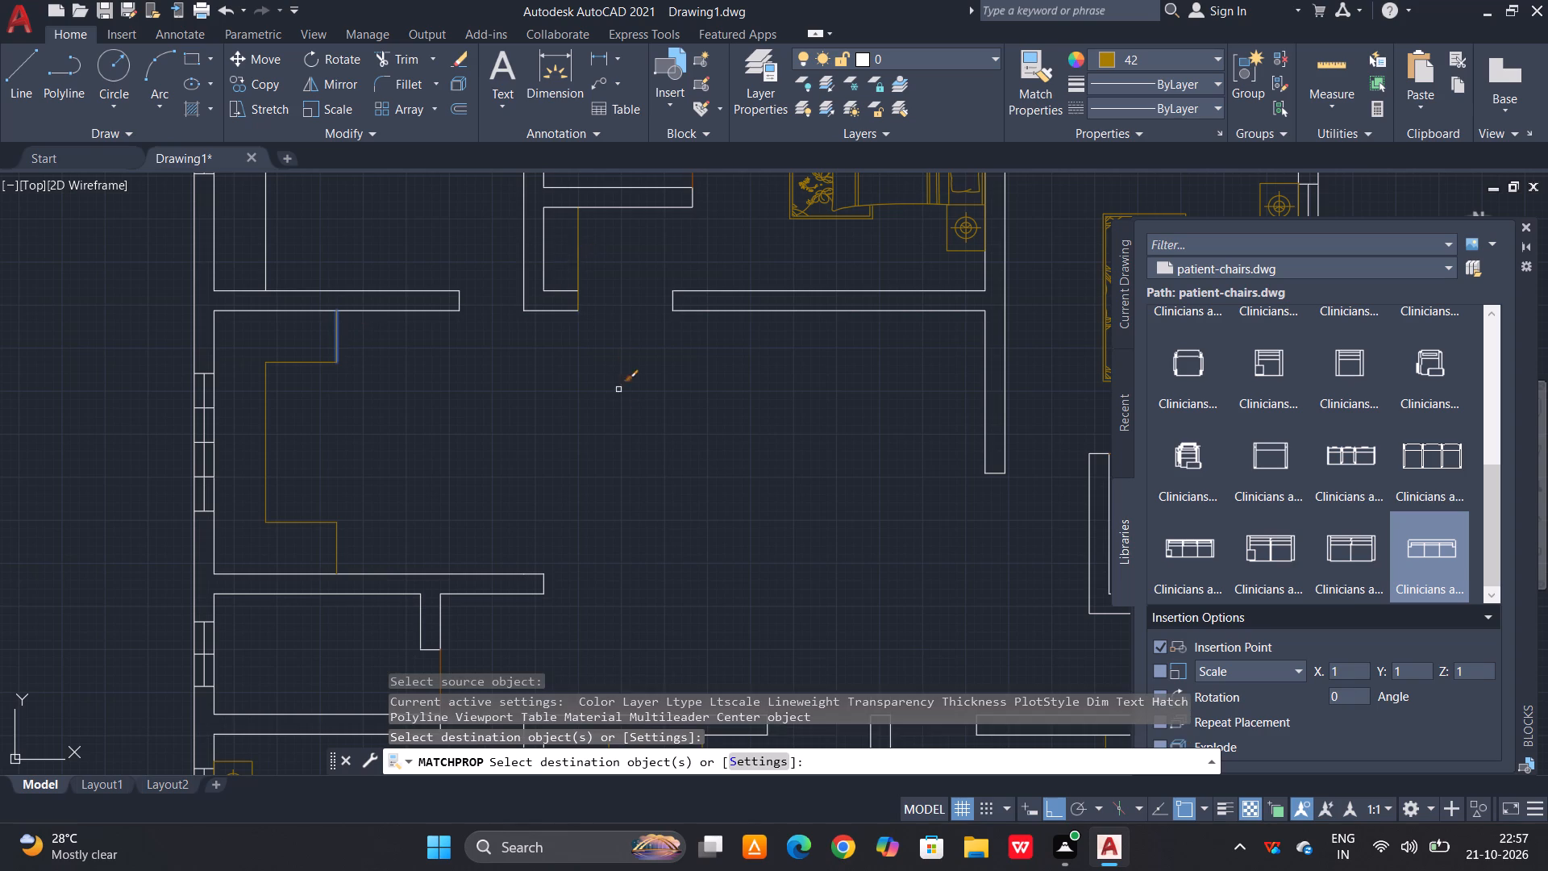
scroll(618, 409, down, 2)
click(483, 331)
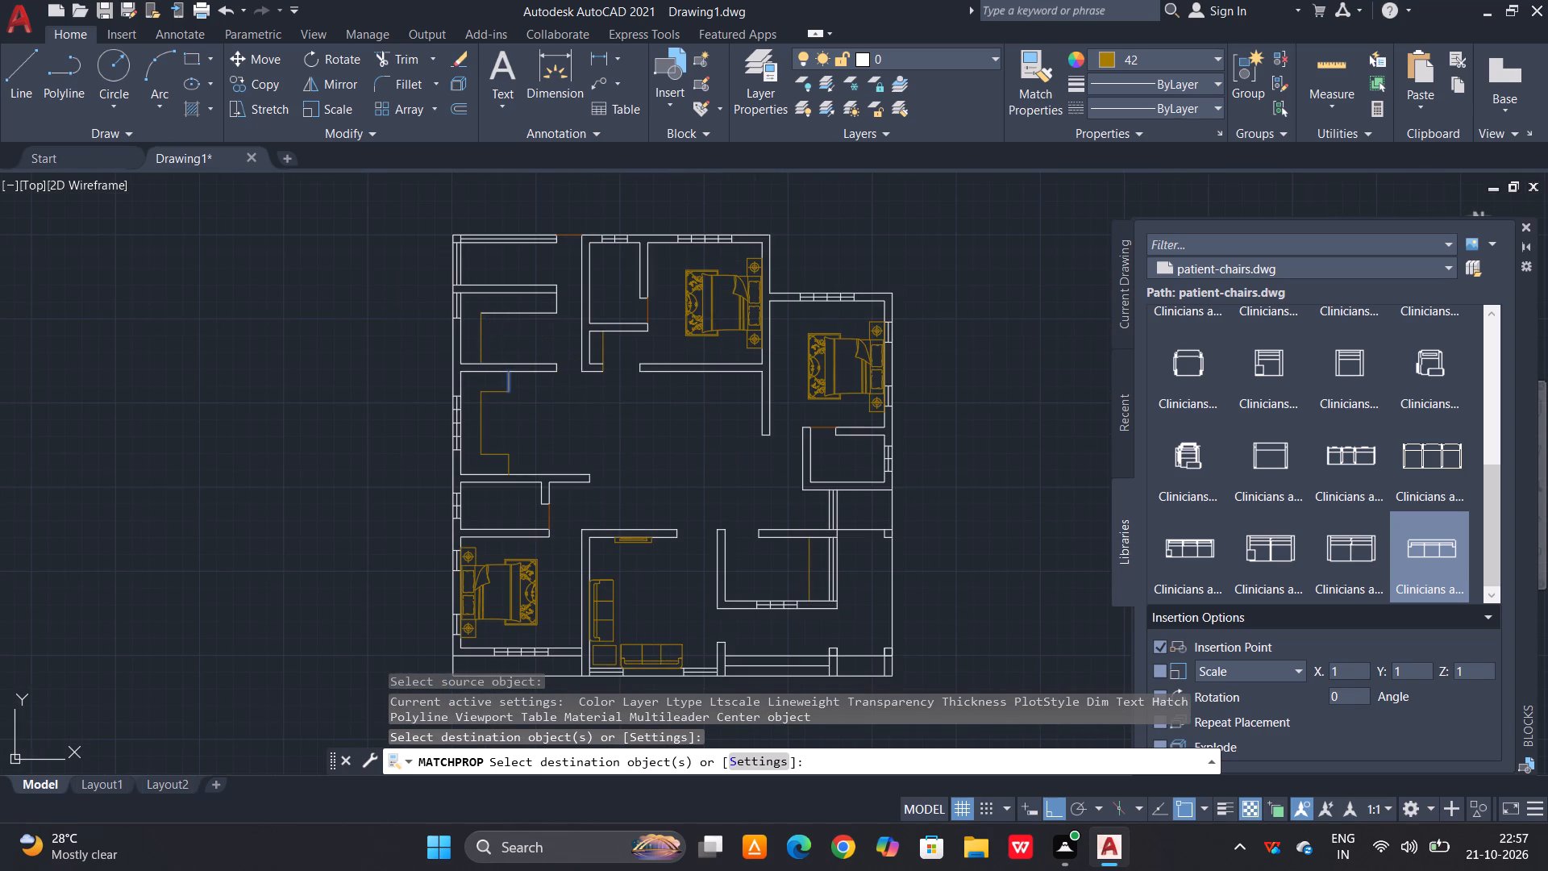
scroll(527, 312, up, 2)
click(601, 289)
drag(543, 315, 543, 325)
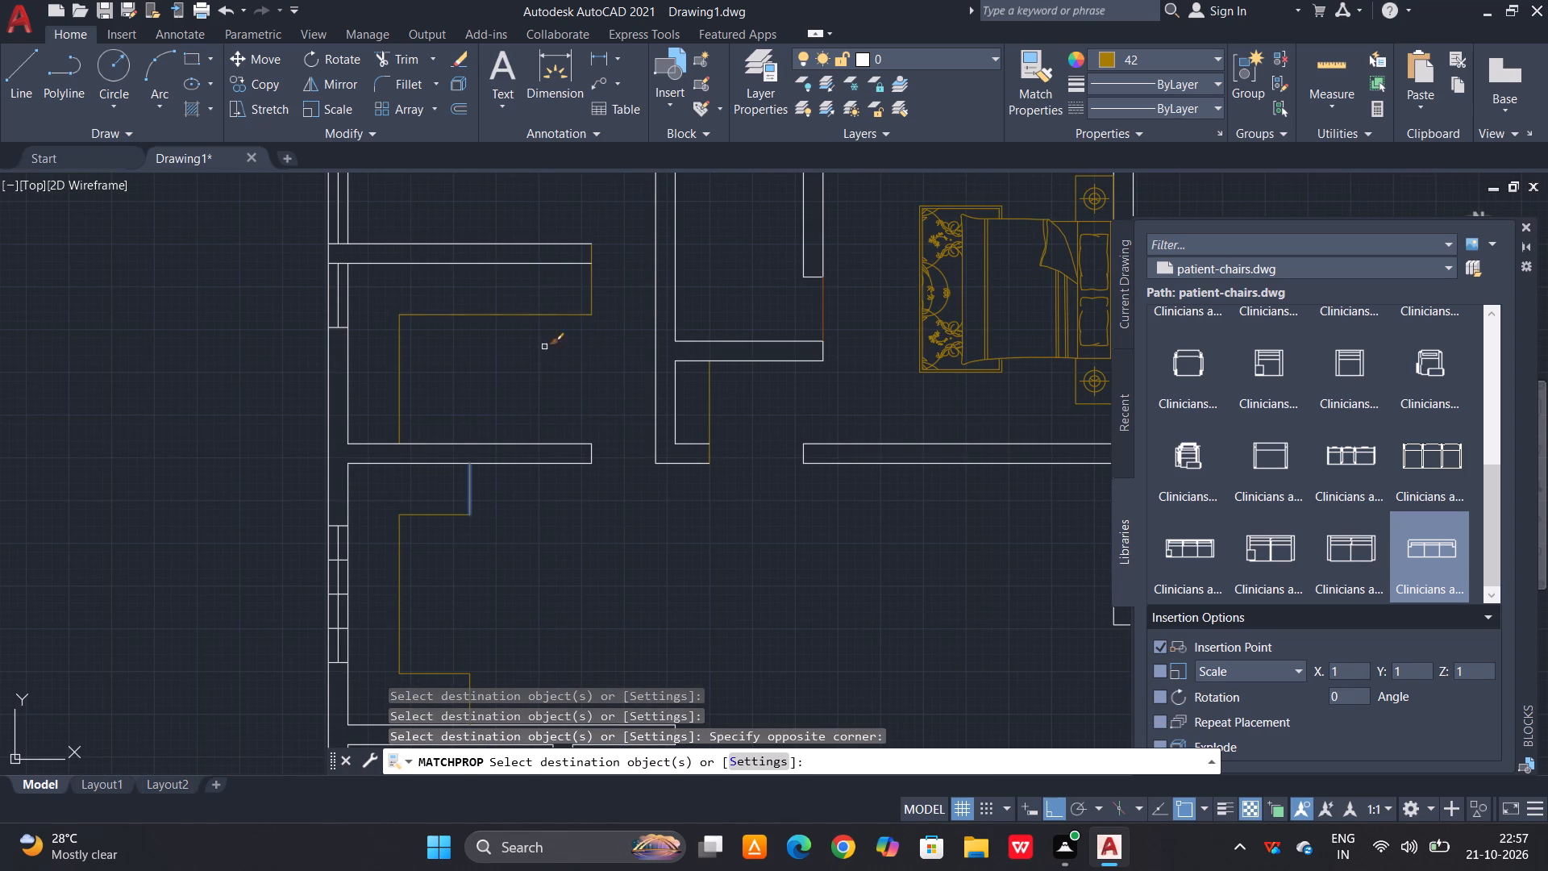
key(Escape)
Trim the cabinet front line where it runs across the wall end below the cabinet.
text(tr)
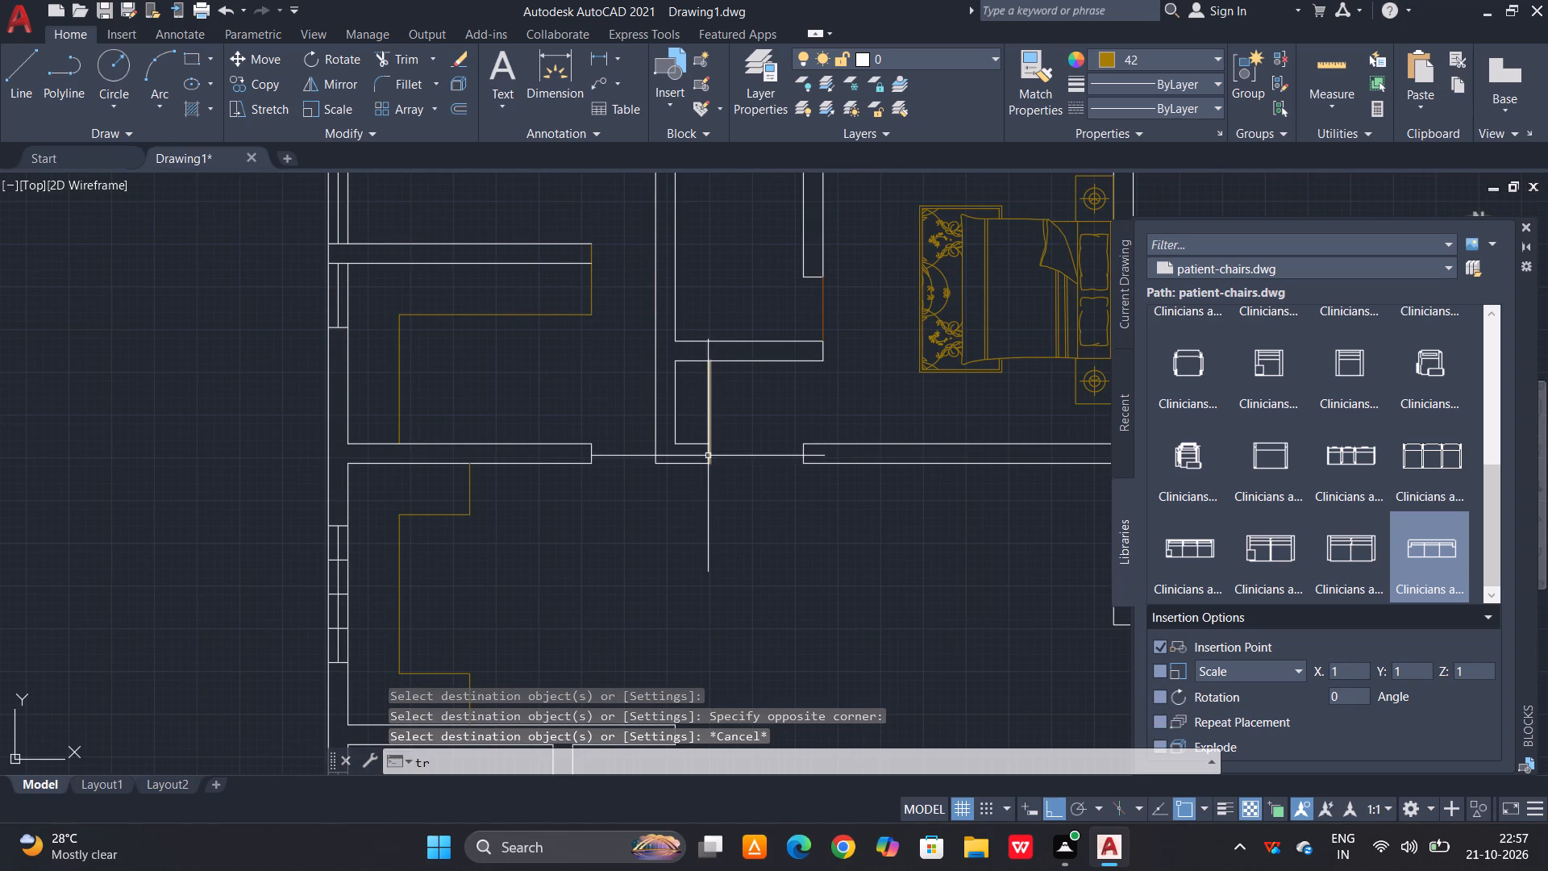
key(space)
click(709, 458)
scroll(724, 543, up, 2)
key(Escape)
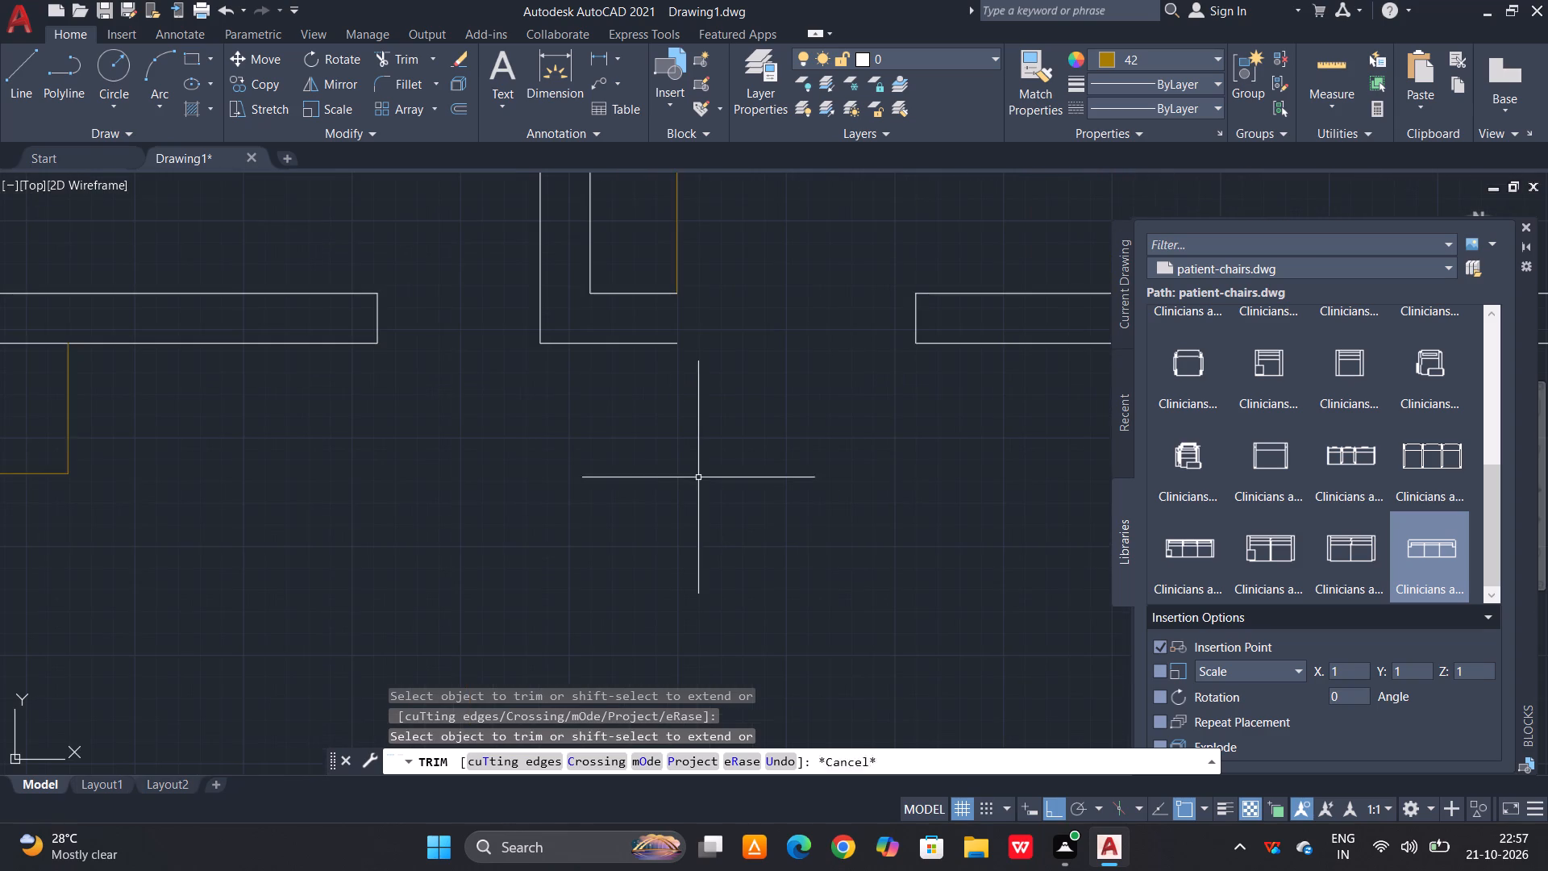
Draw a closing line across this wall end and match its properties to the white wall line.
key(l)
key(space)
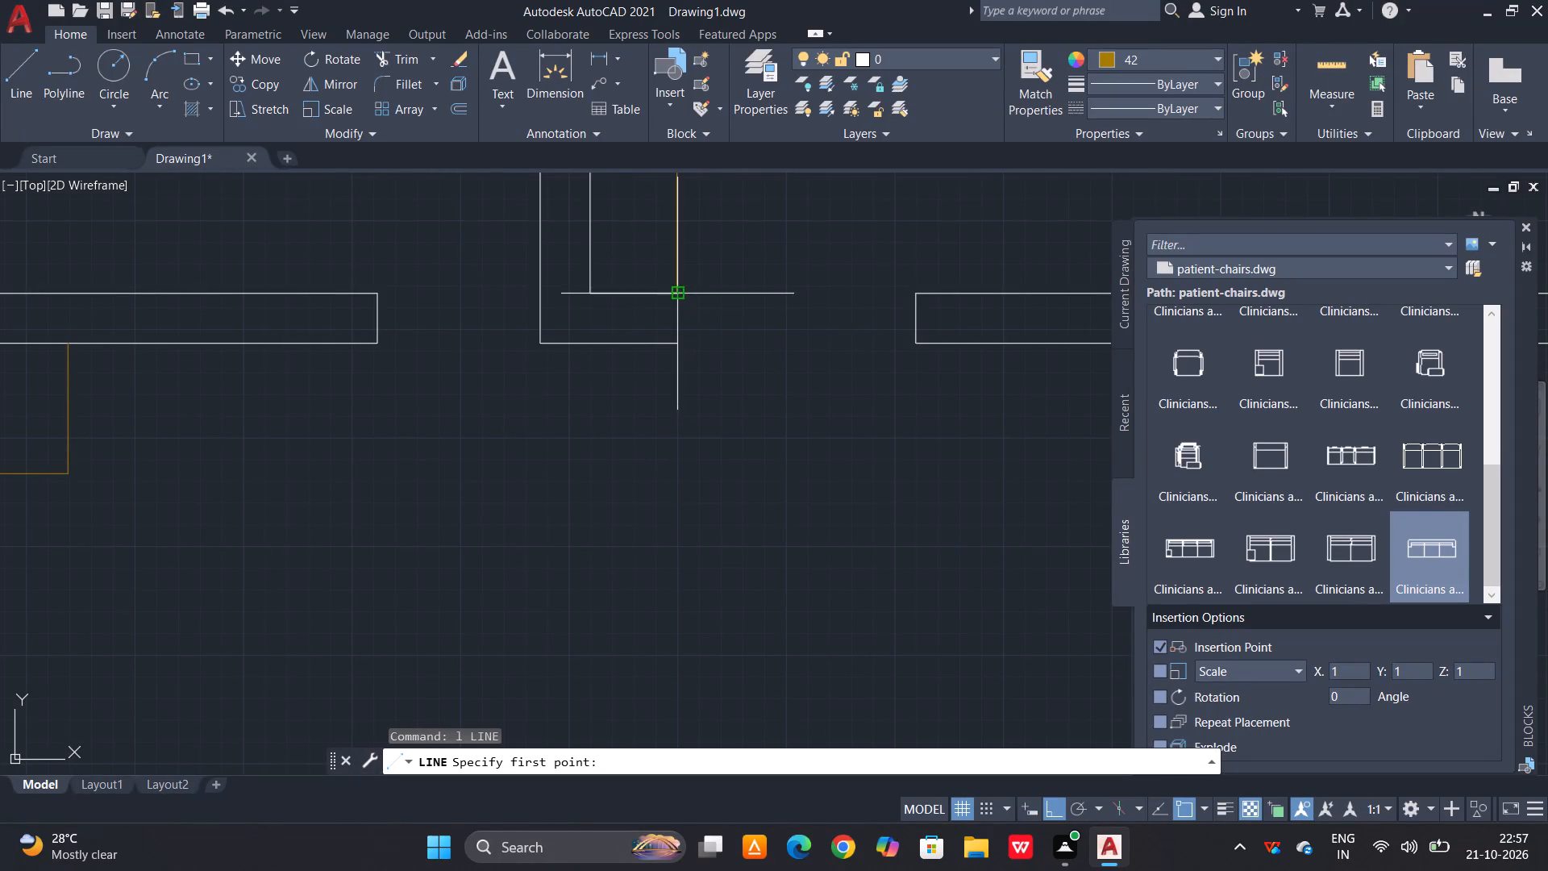
click(674, 292)
click(677, 345)
key(space)
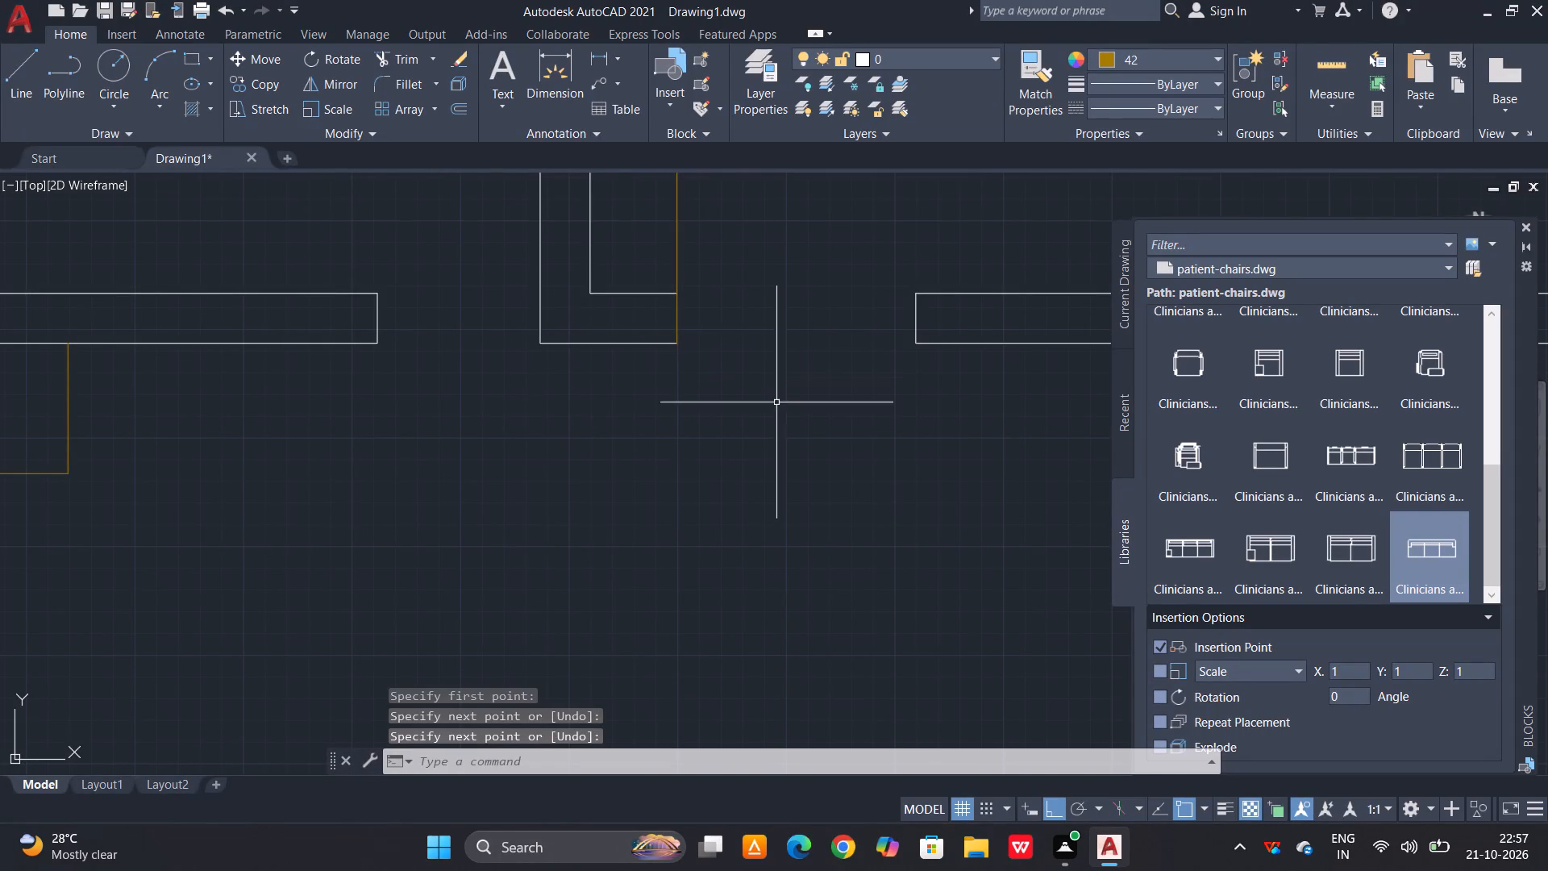
text(ma)
key(space)
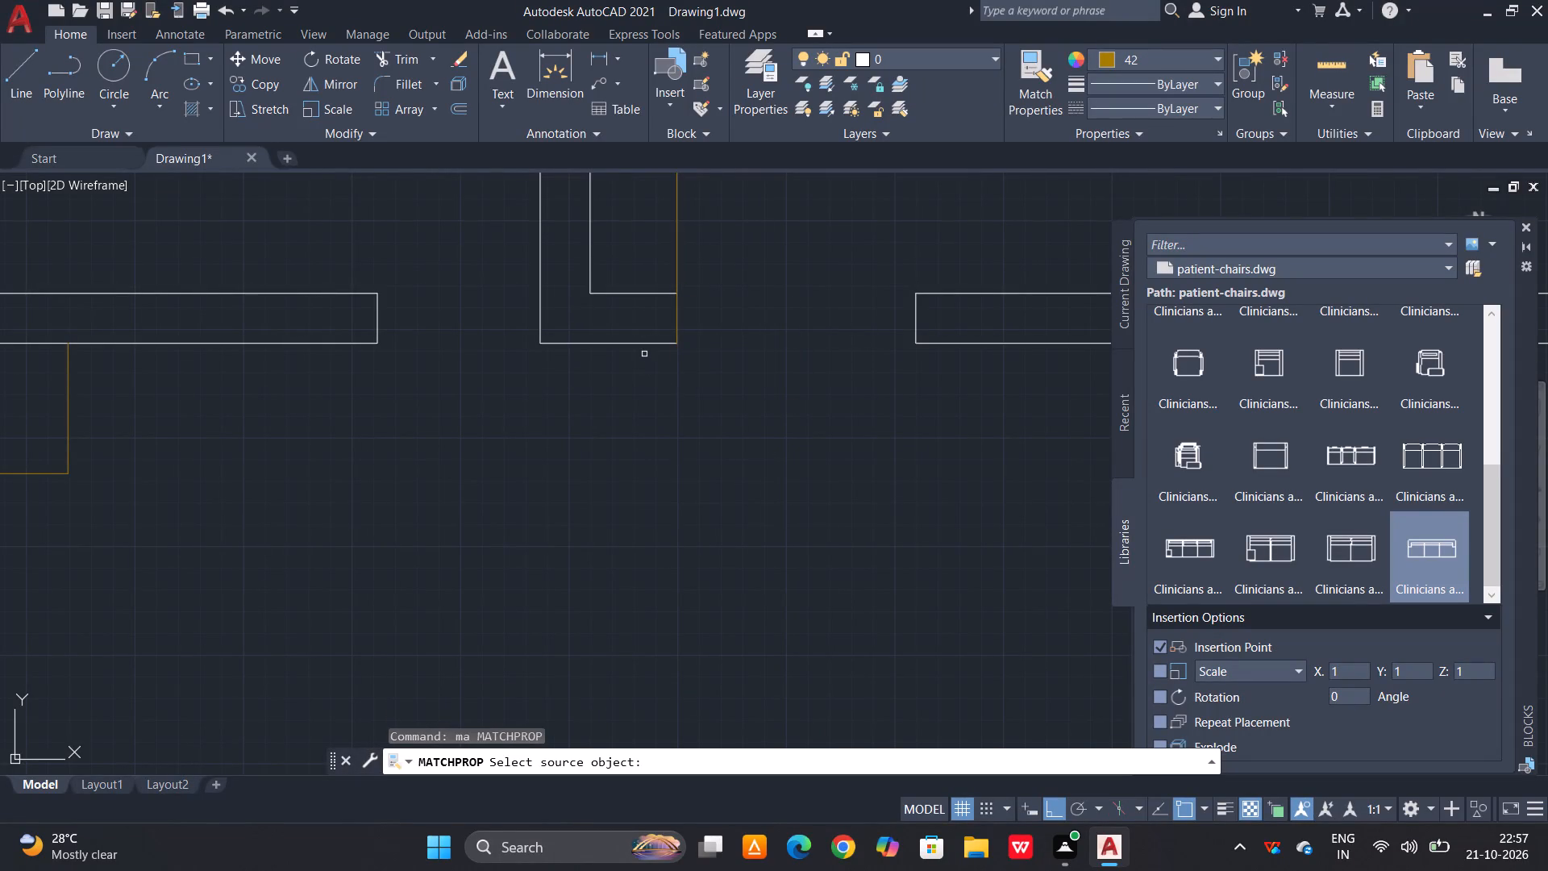
click(647, 348)
click(649, 346)
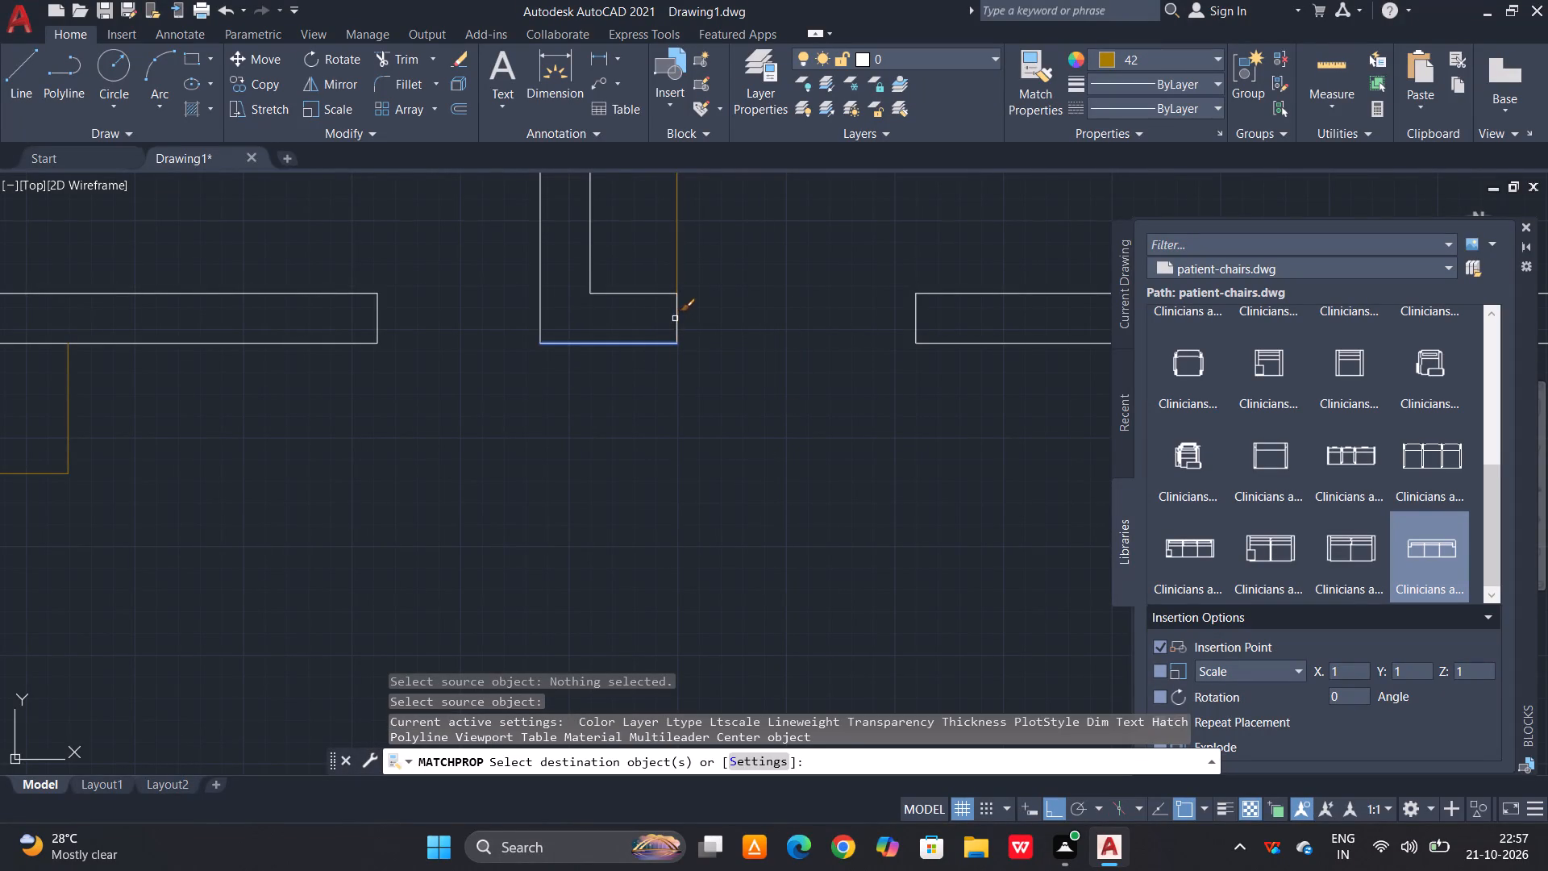
click(676, 317)
scroll(681, 393, down, 2)
key(Escape)
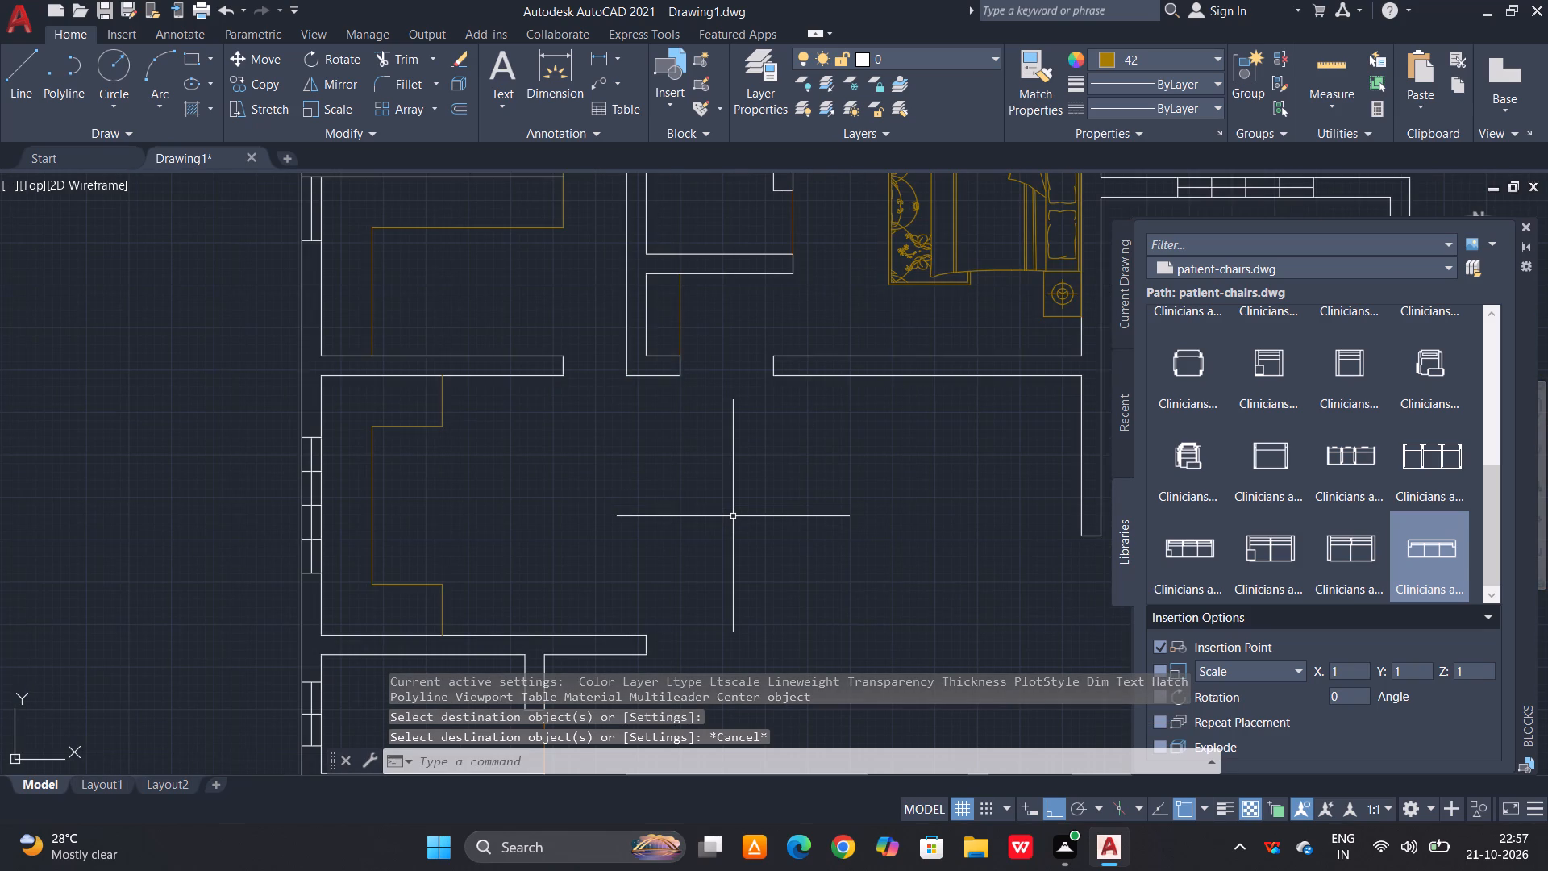
Trim the L-shaped counter's end line where it runs across the end of the upper wall.
middle_drag(741, 565, 652, 685)
scroll(715, 619, down, 1)
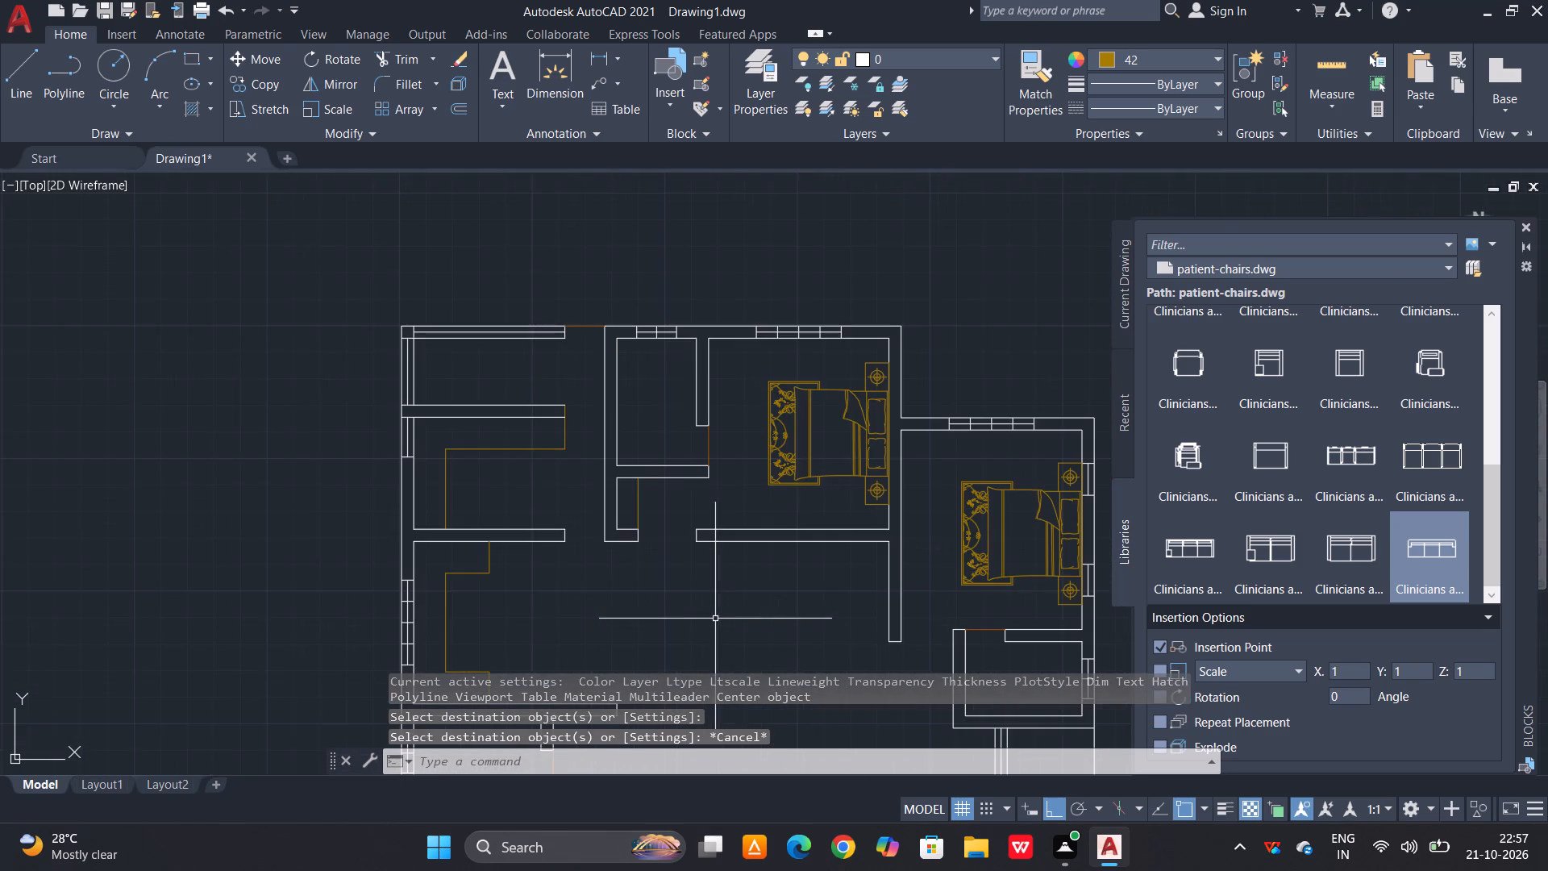
scroll(534, 395, up, 2)
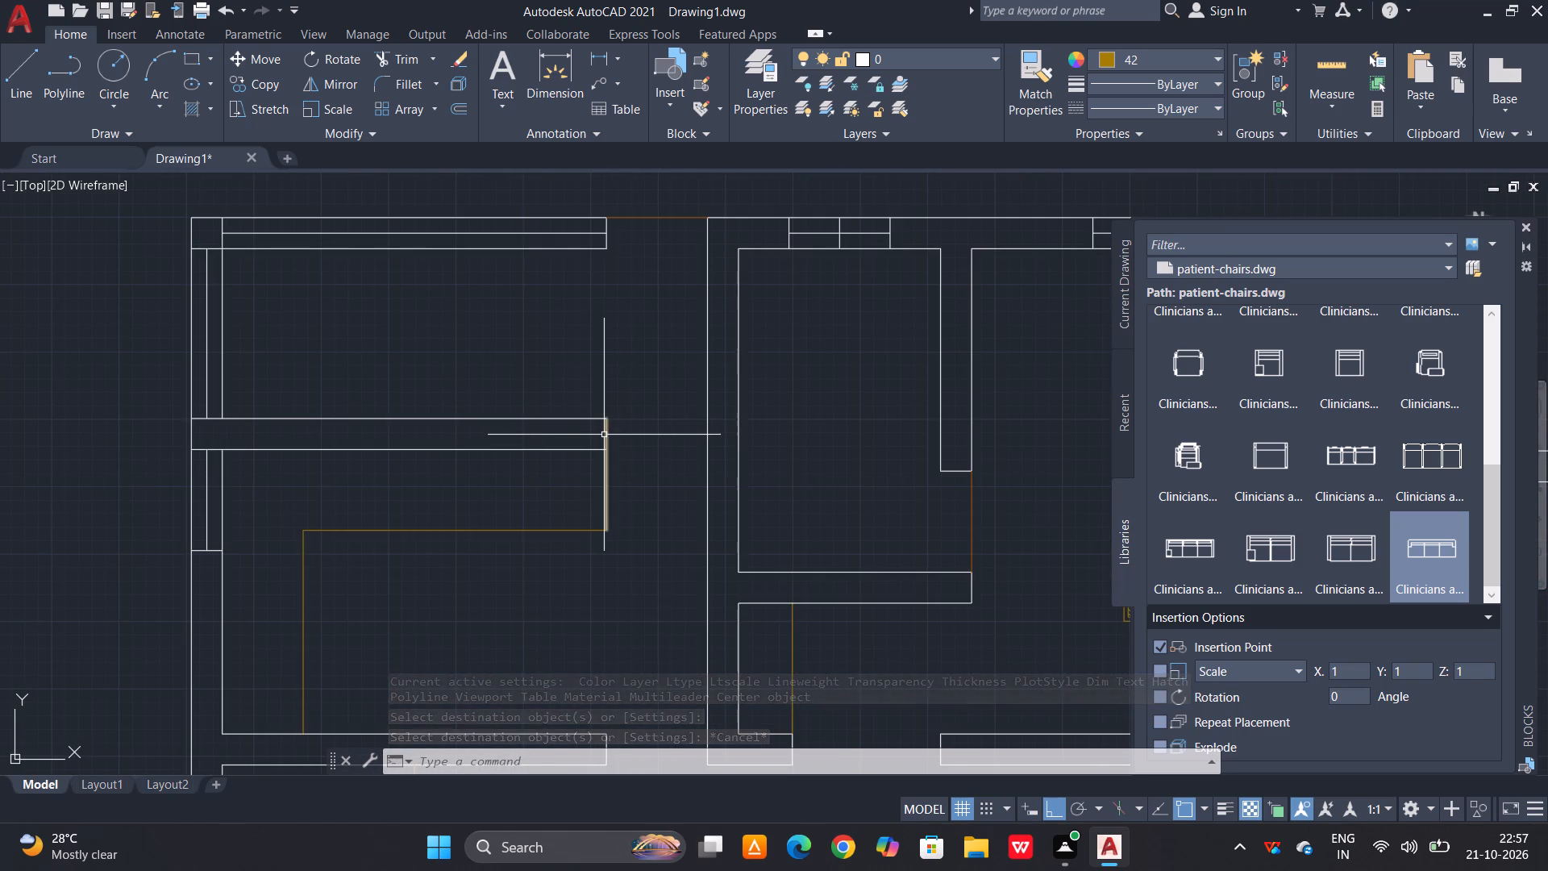
scroll(603, 433, up, 3)
text(tr)
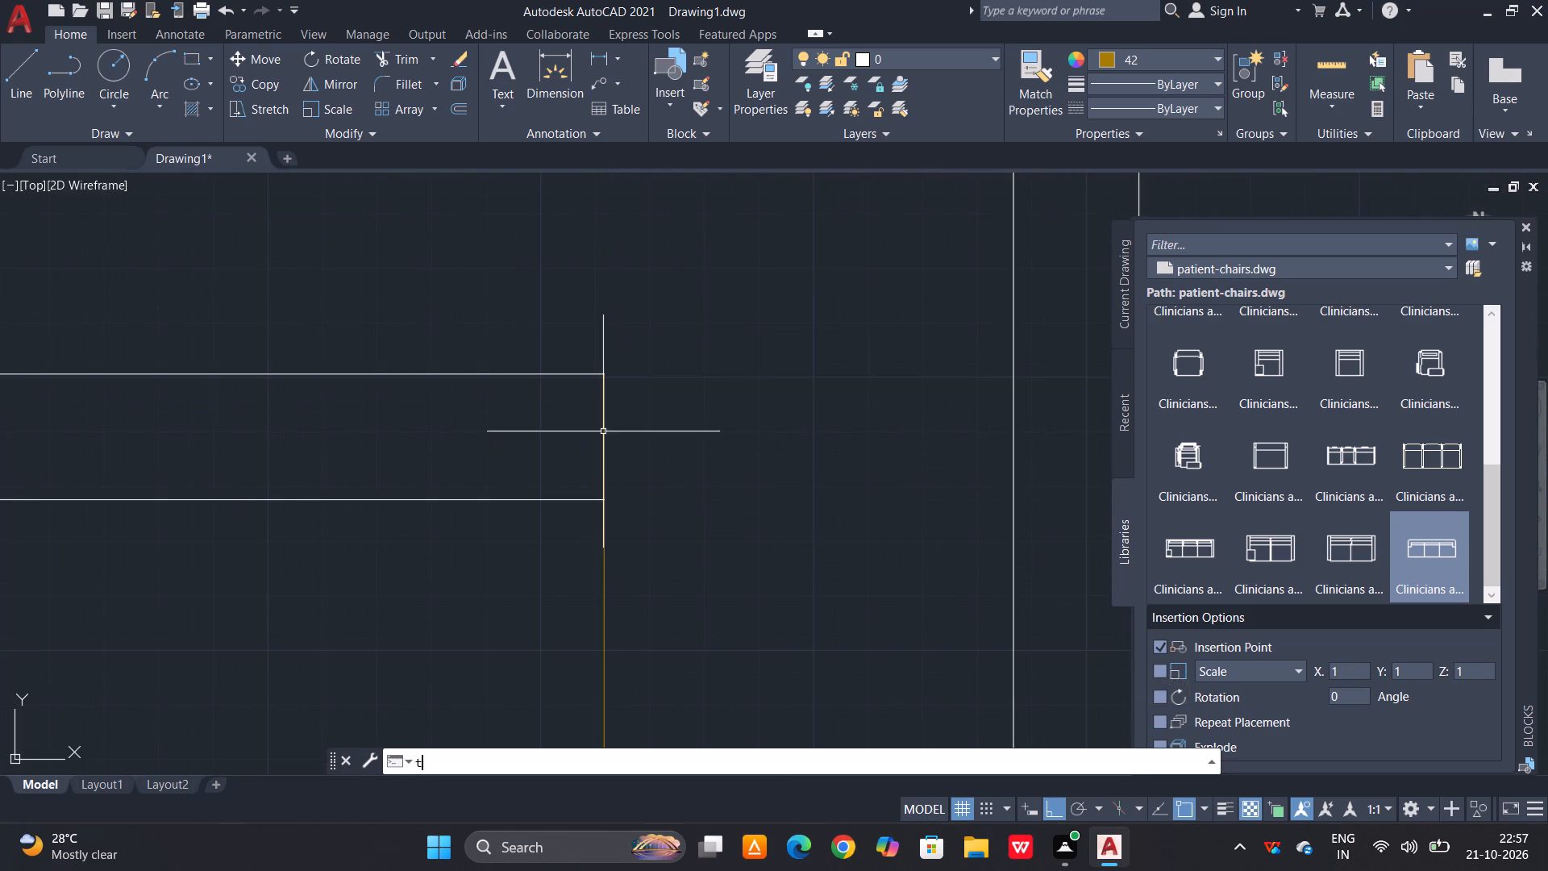
key(space)
click(622, 421)
click(557, 433)
key(Escape)
Draw a closing line across the upper wall's end and match its properties to the white wall line.
key(l)
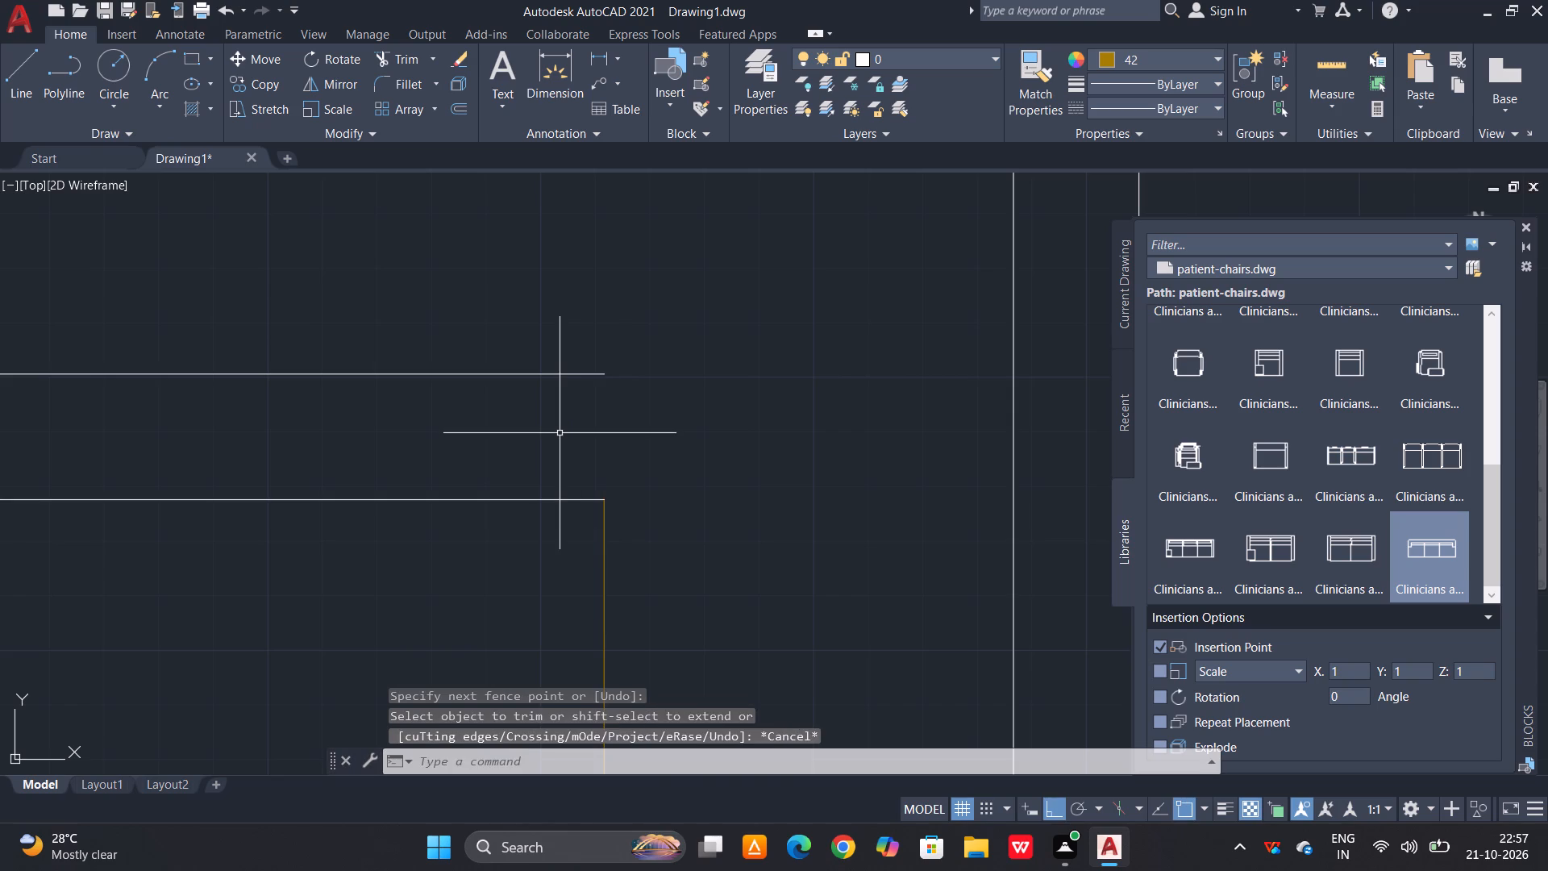
key(space)
drag(601, 371, 606, 381)
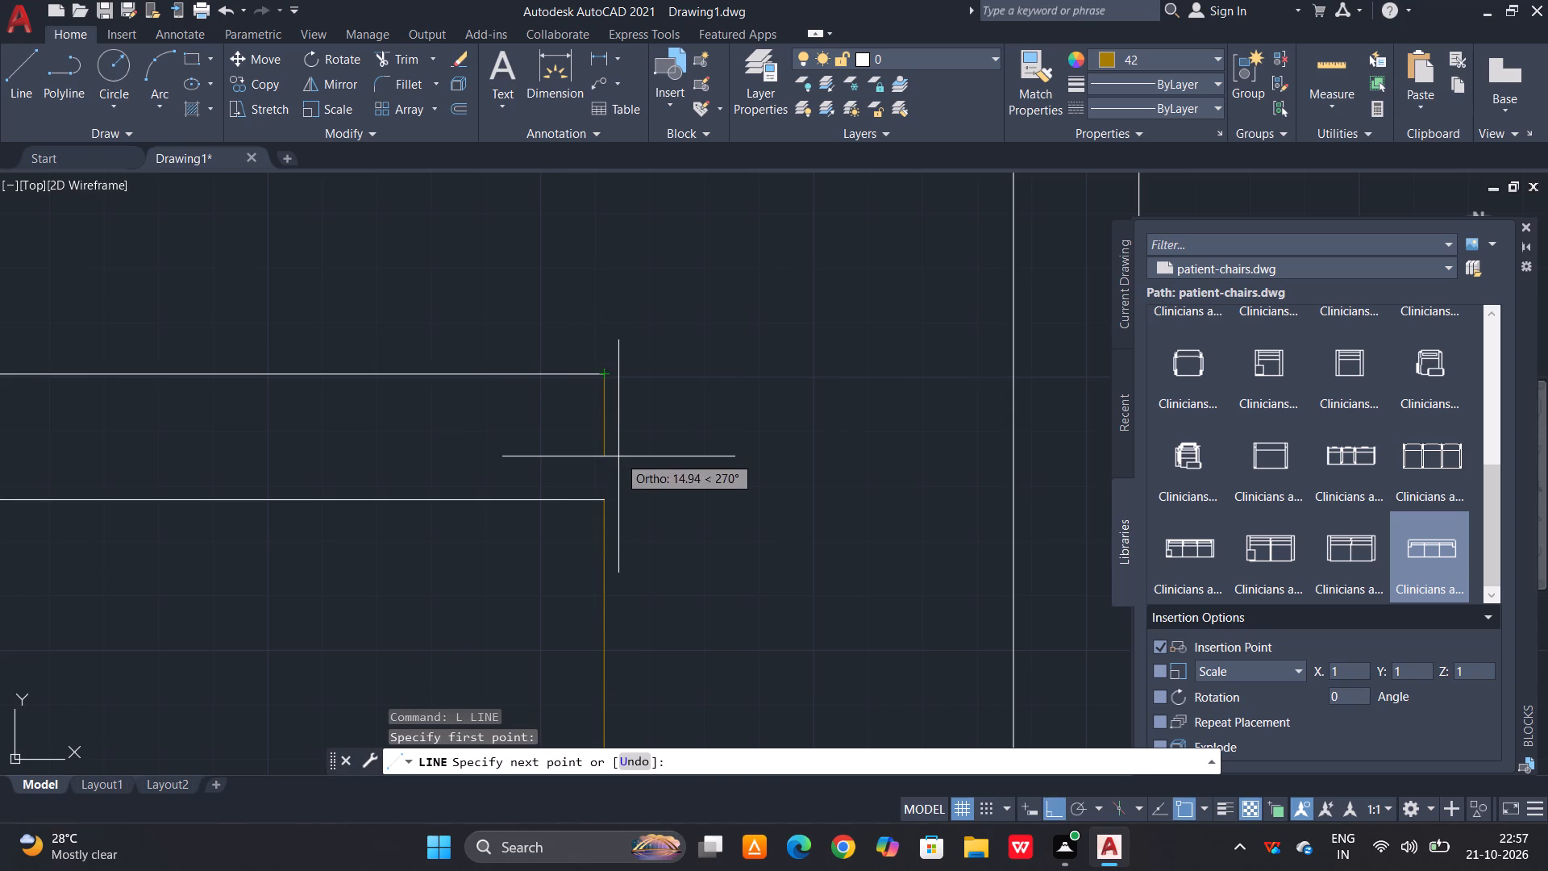
click(610, 502)
key(space)
text(ma)
key(space)
click(581, 373)
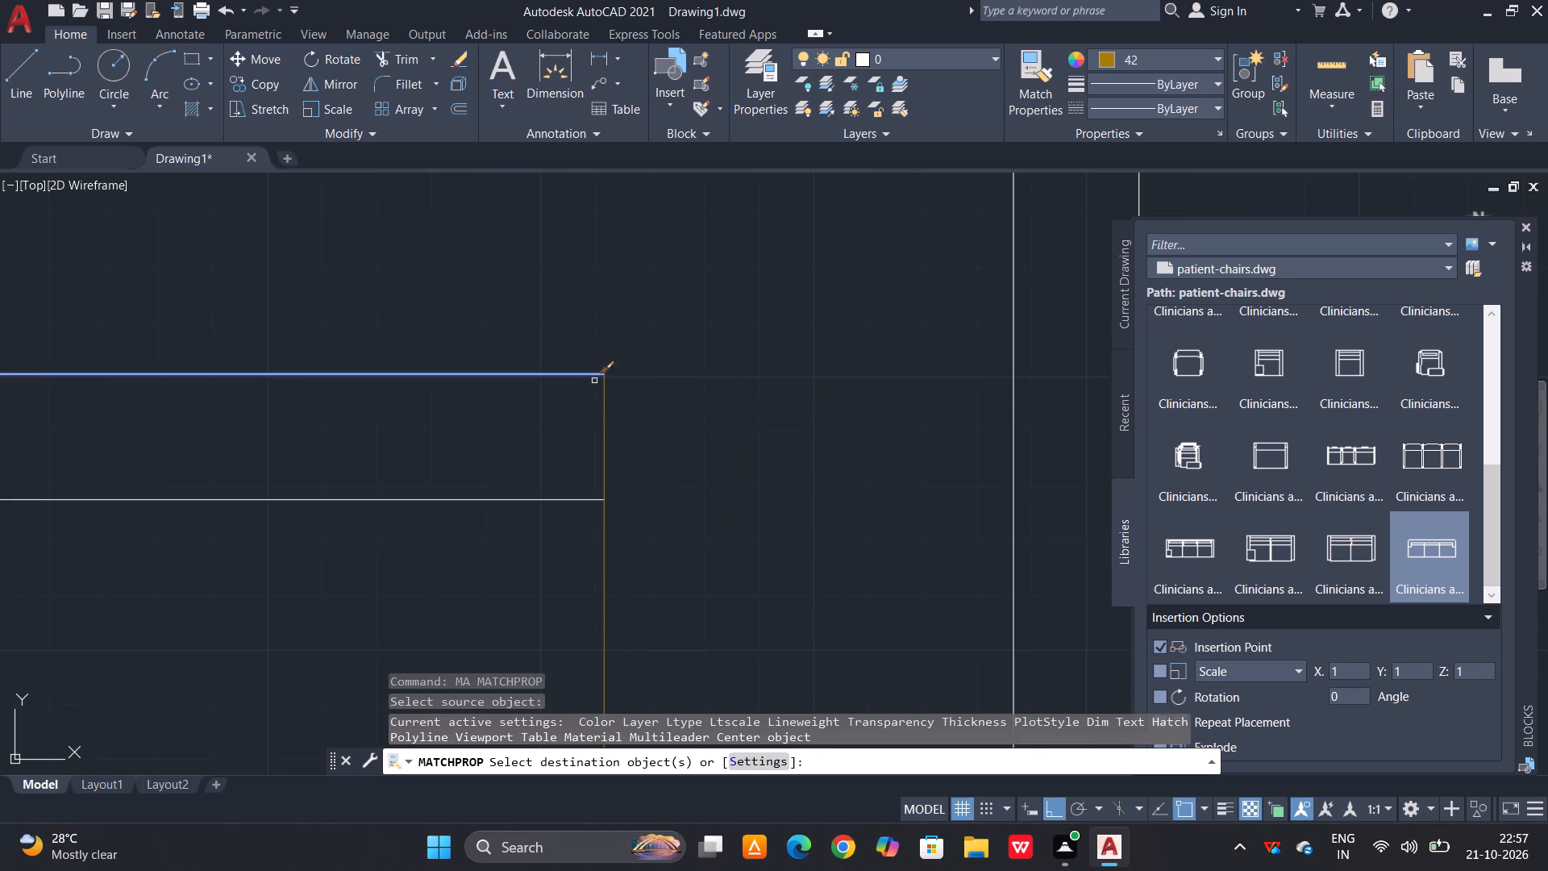
click(606, 434)
scroll(715, 436, down, 1)
key(Escape)
Offset the upper wall's end line by 150 inward along the wall to mark a window opening.
key(o)
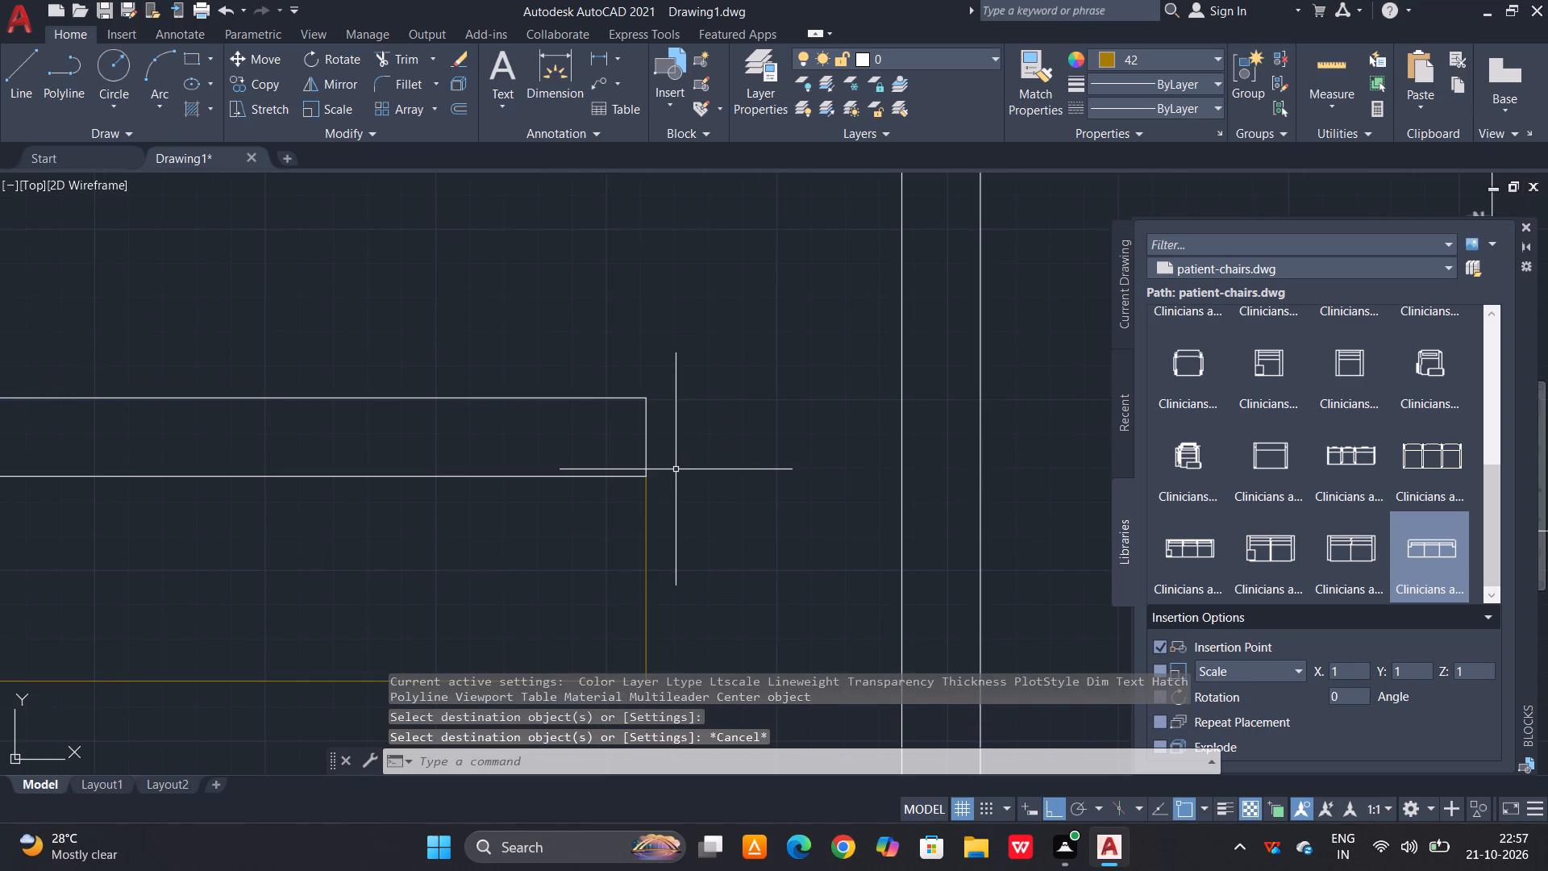
key(space)
text(150)
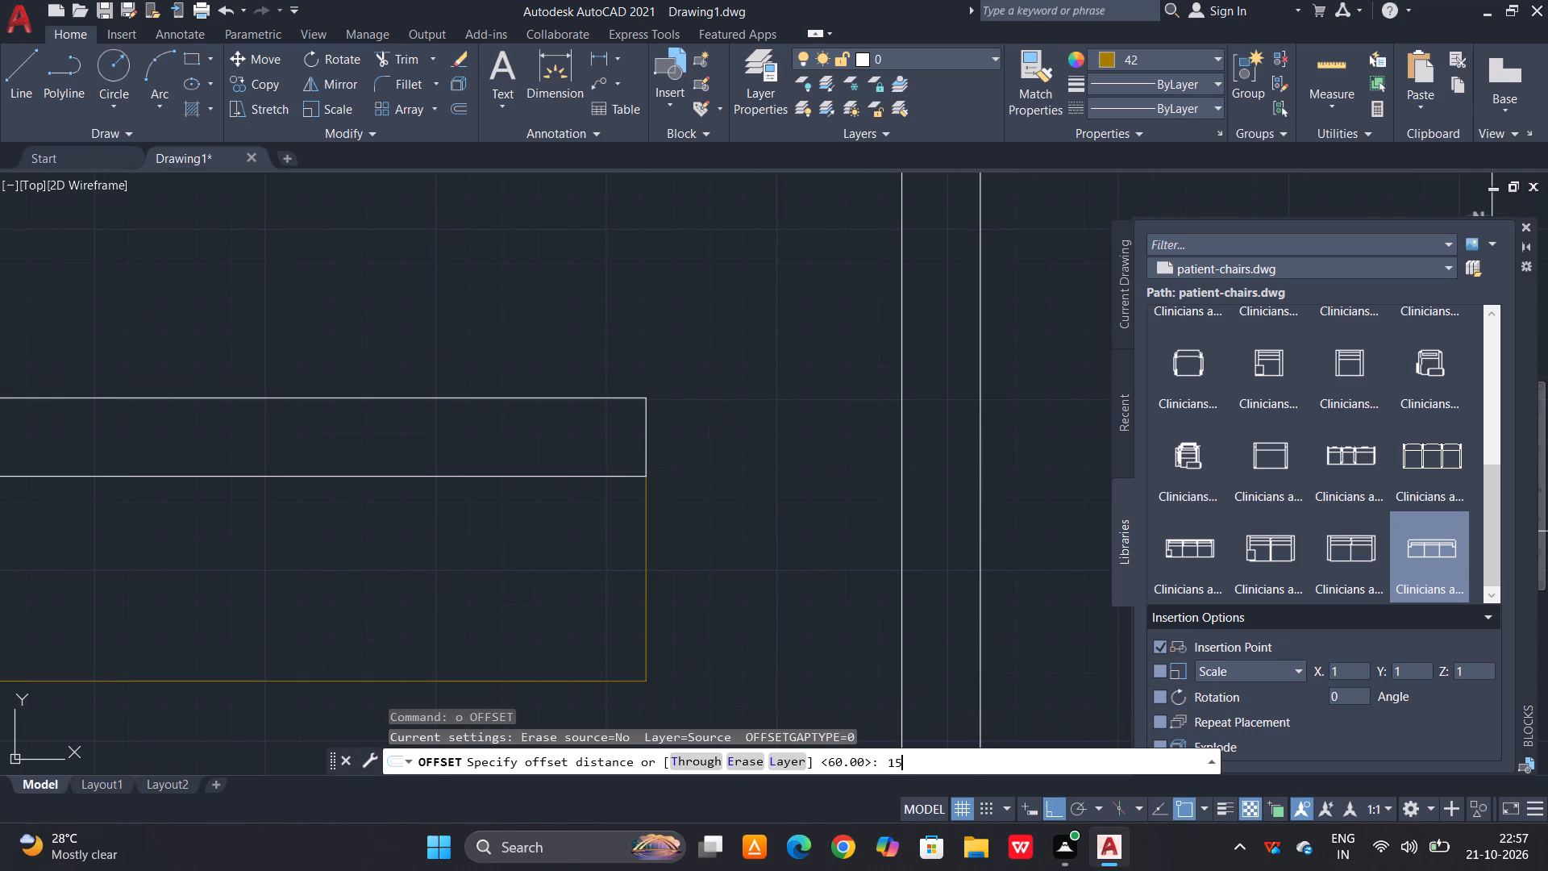
key(space)
click(645, 456)
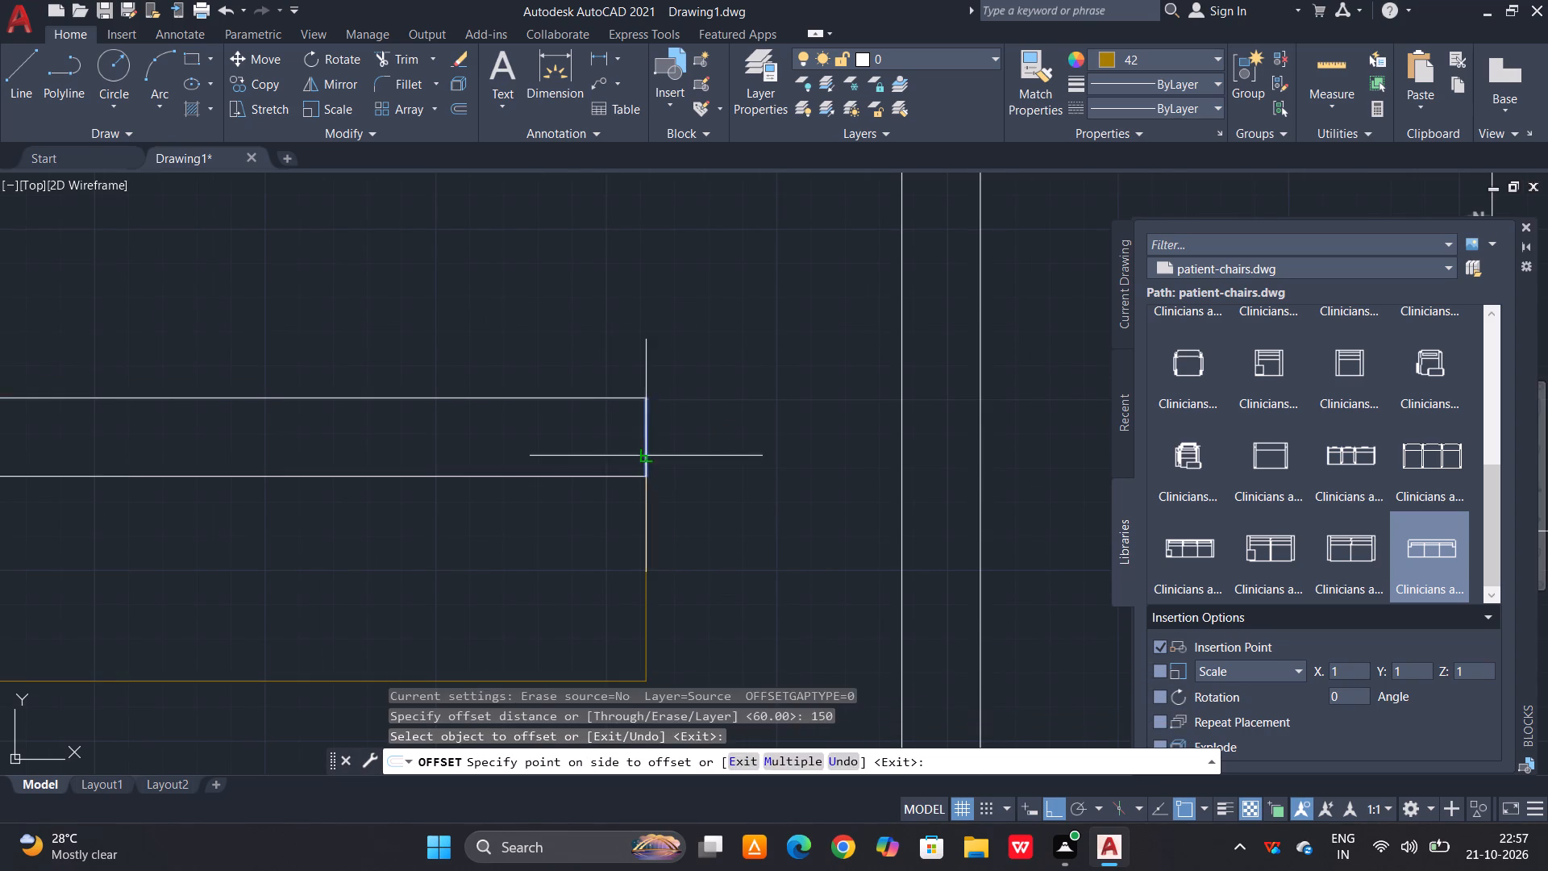
click(569, 456)
scroll(550, 526, down, 2)
key(Escape)
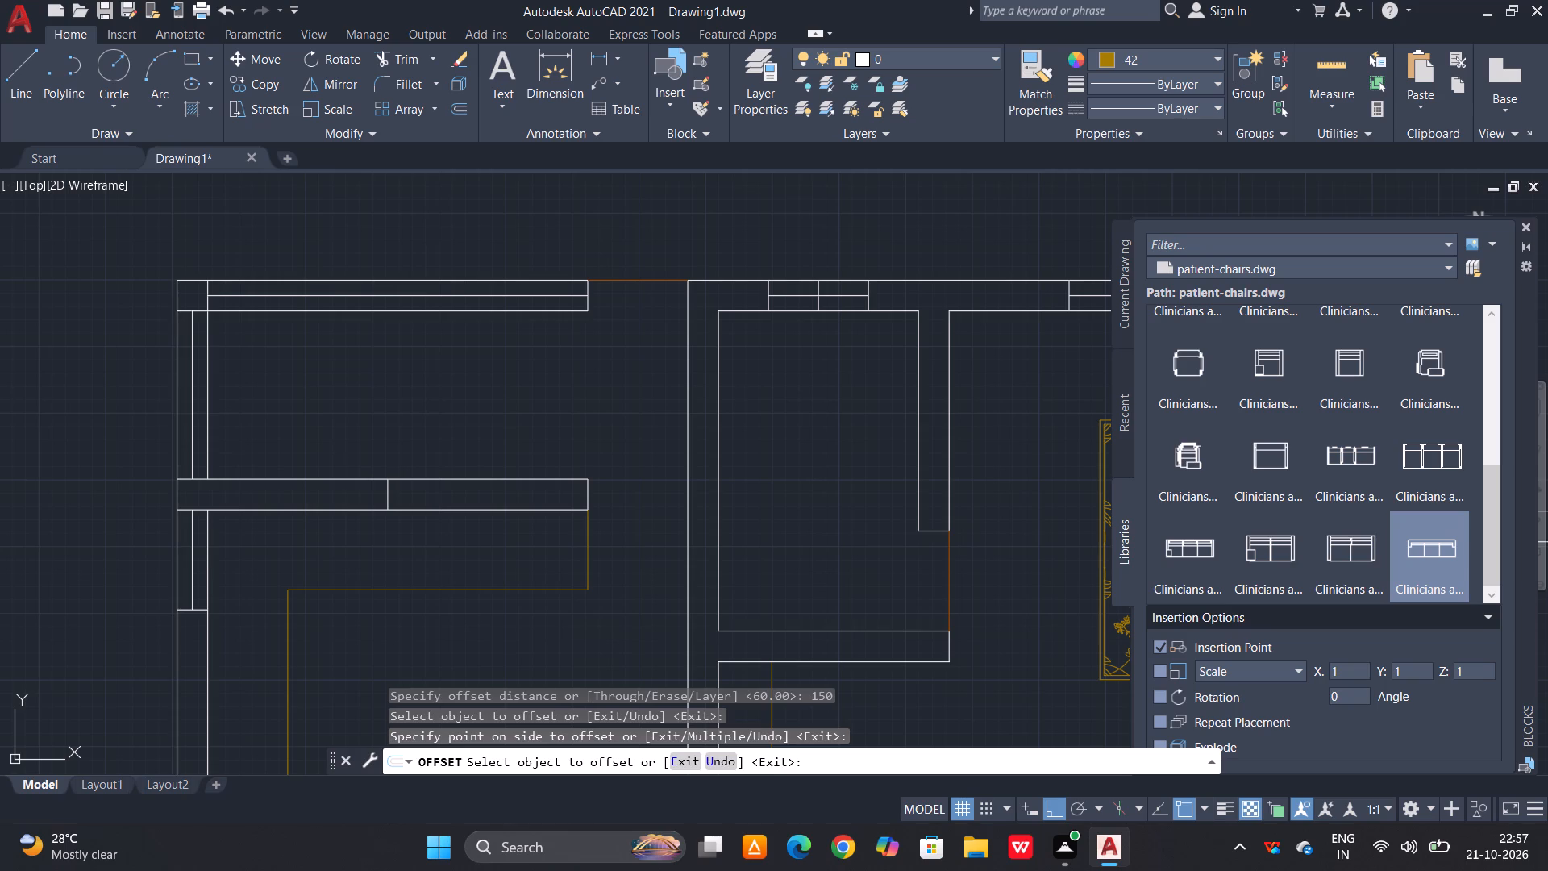
Draw the window's centre line between the midpoints of the offset line and the wall's end line.
key(l)
key(space)
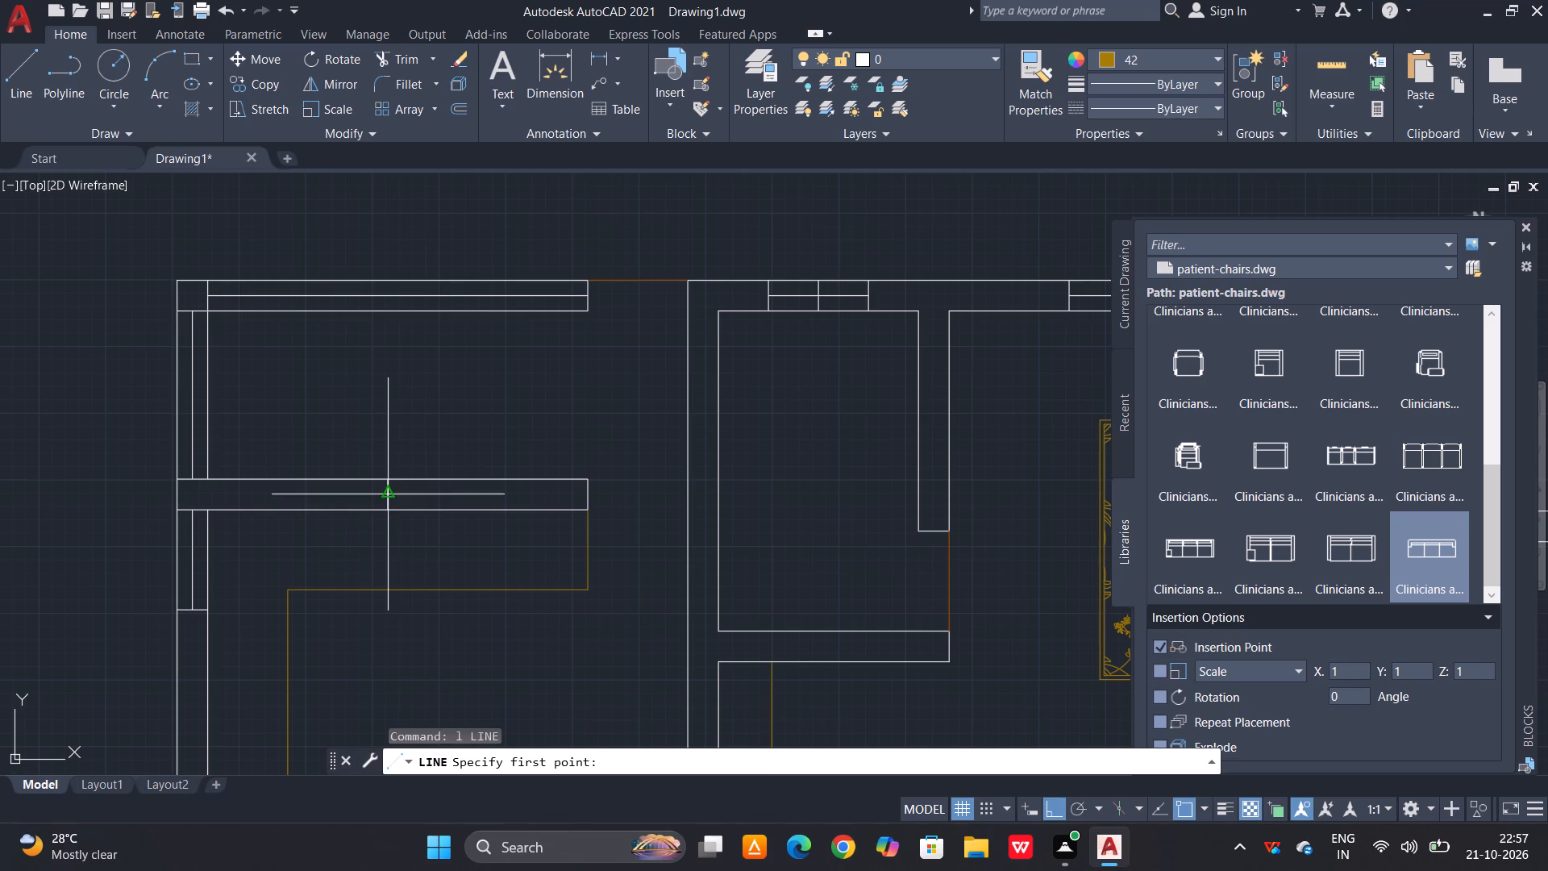
click(385, 490)
click(590, 490)
key(space)
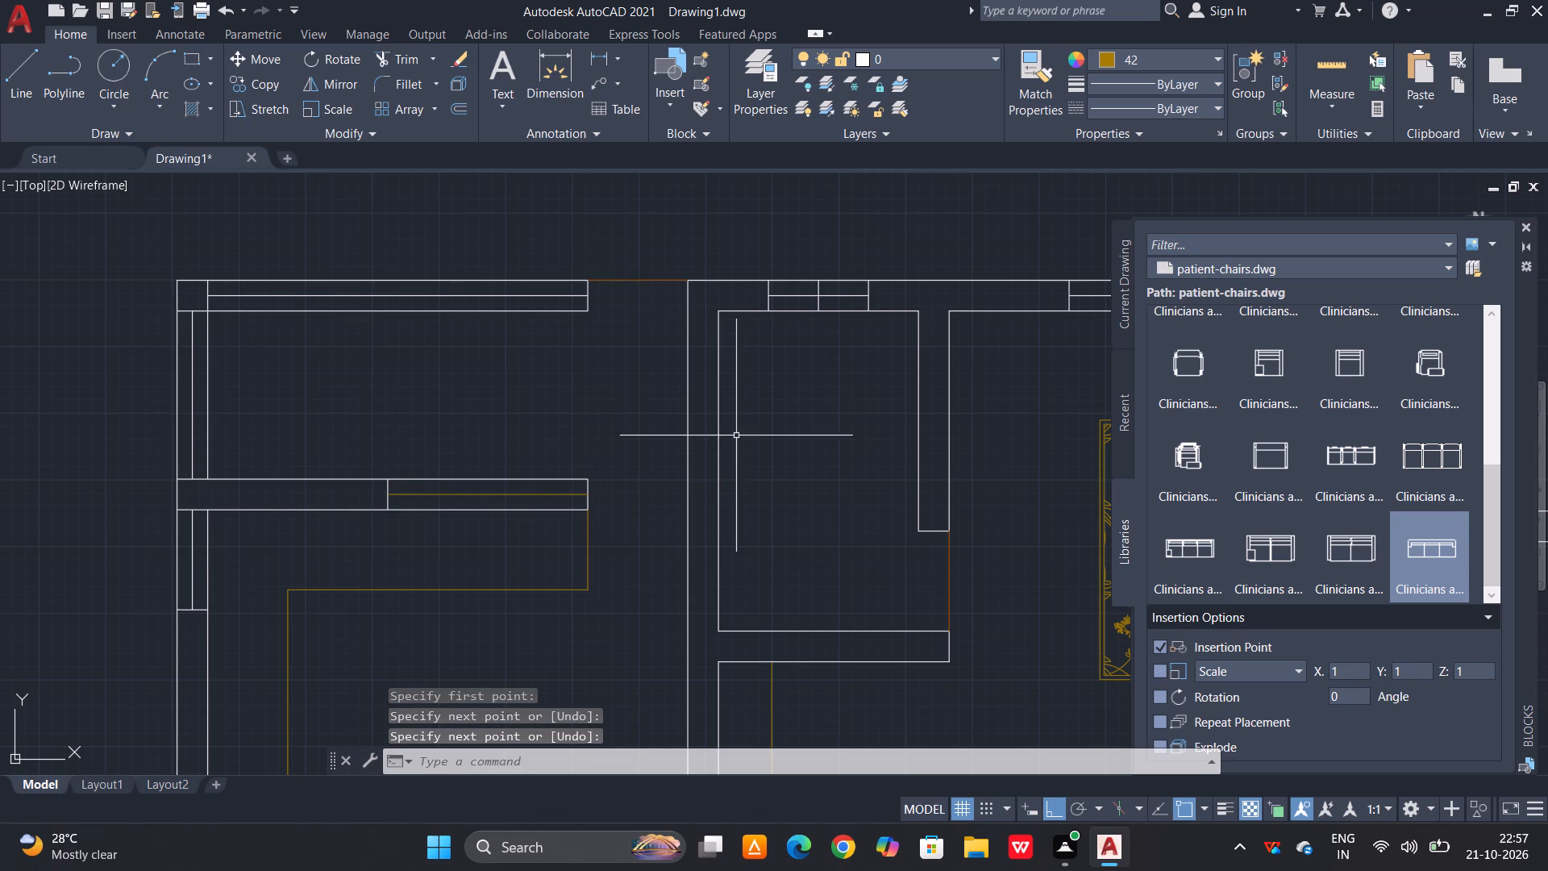
Match the window centre line's properties to the white wall end line.
key(m)
key(a)
key(space)
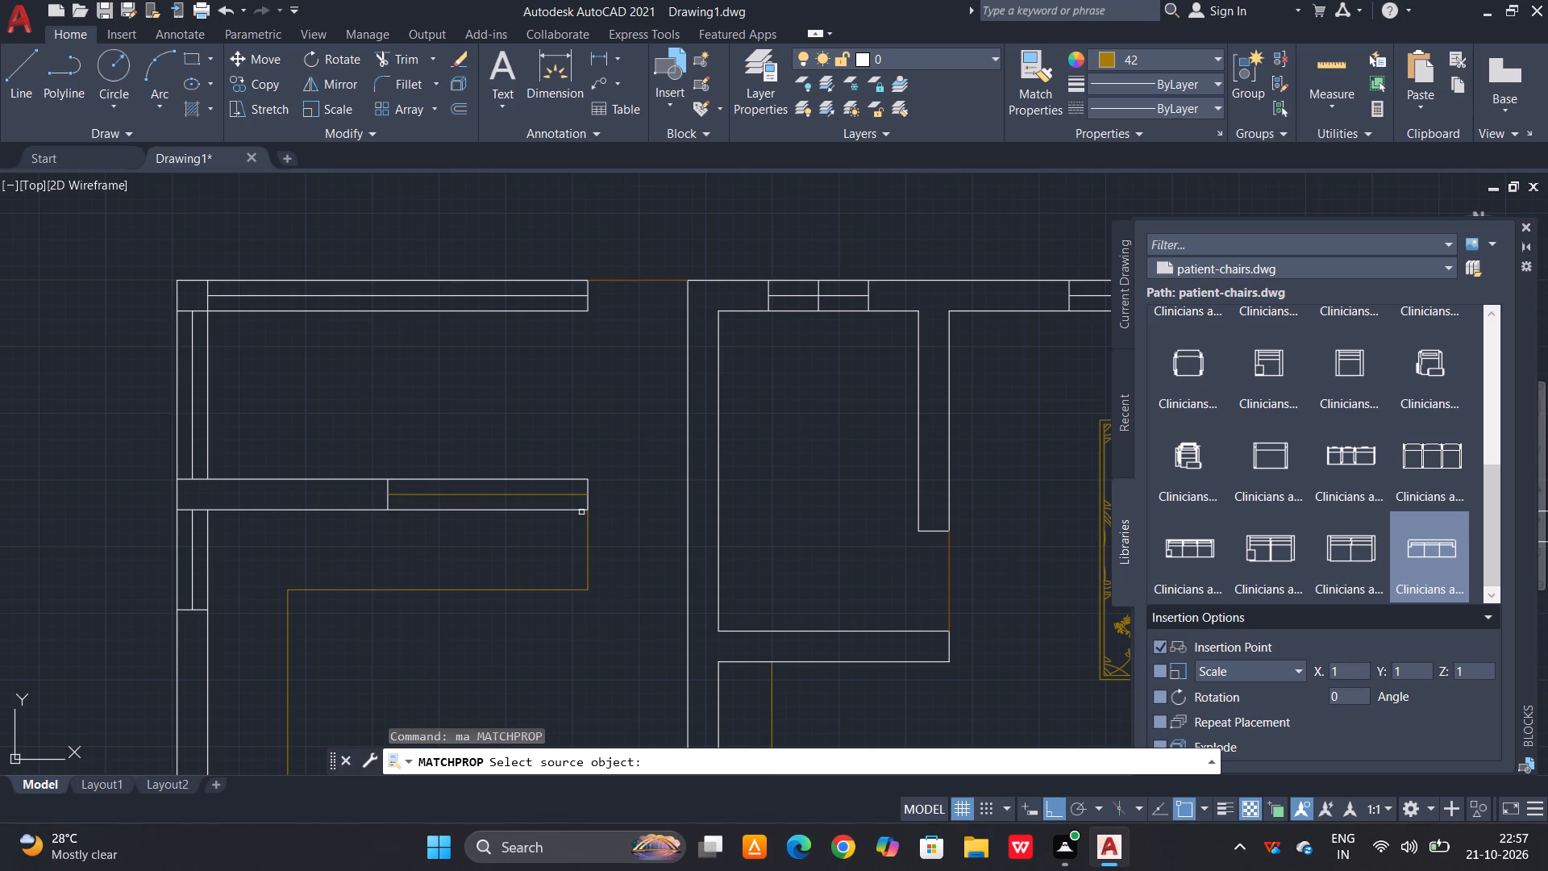
click(588, 485)
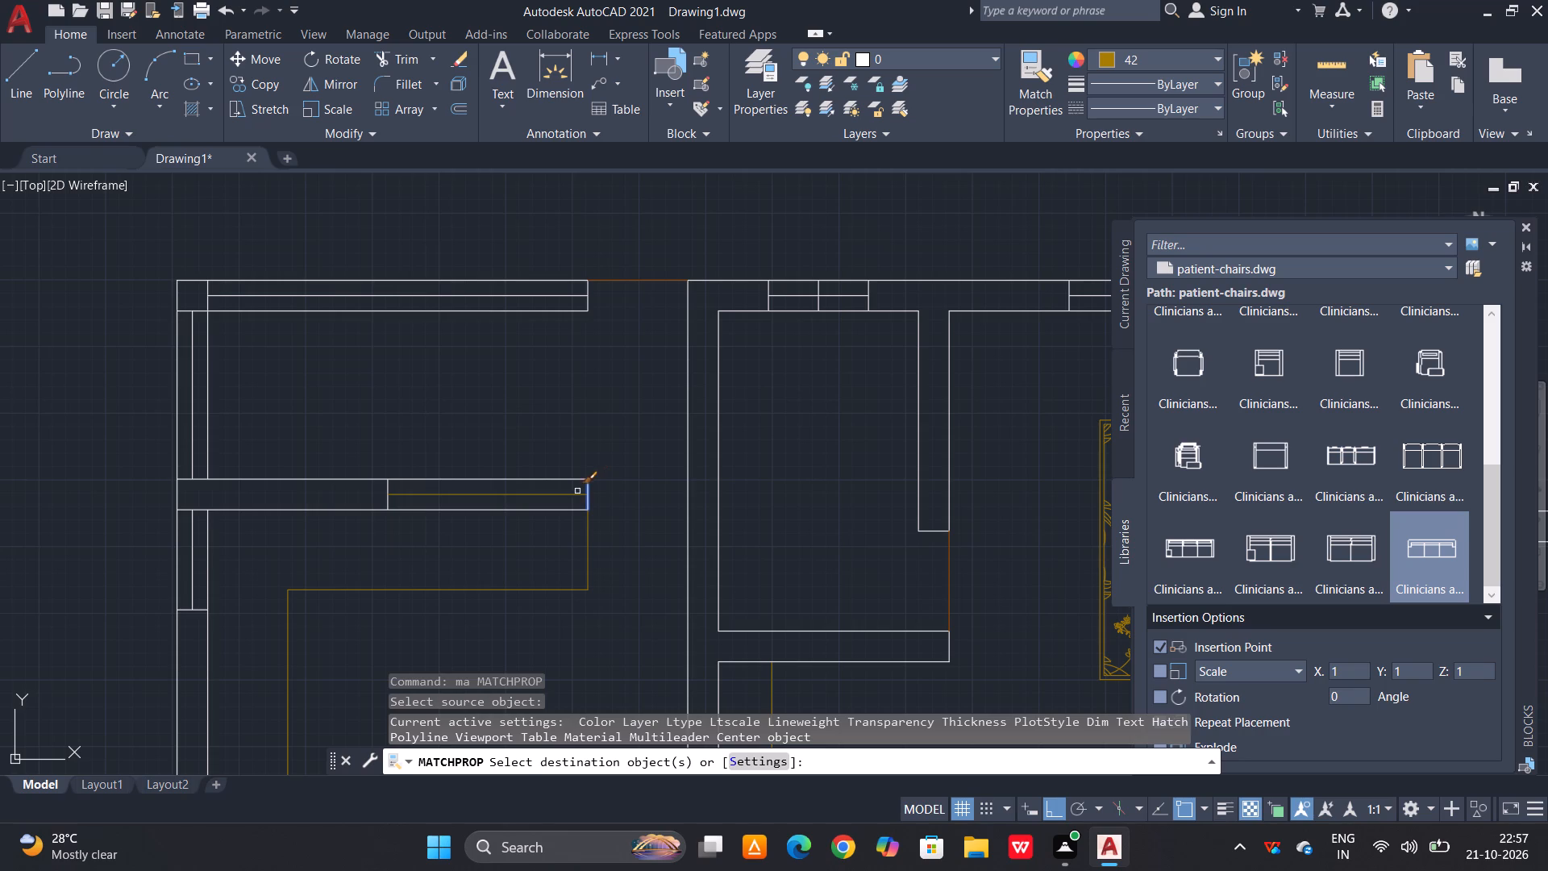
click(576, 493)
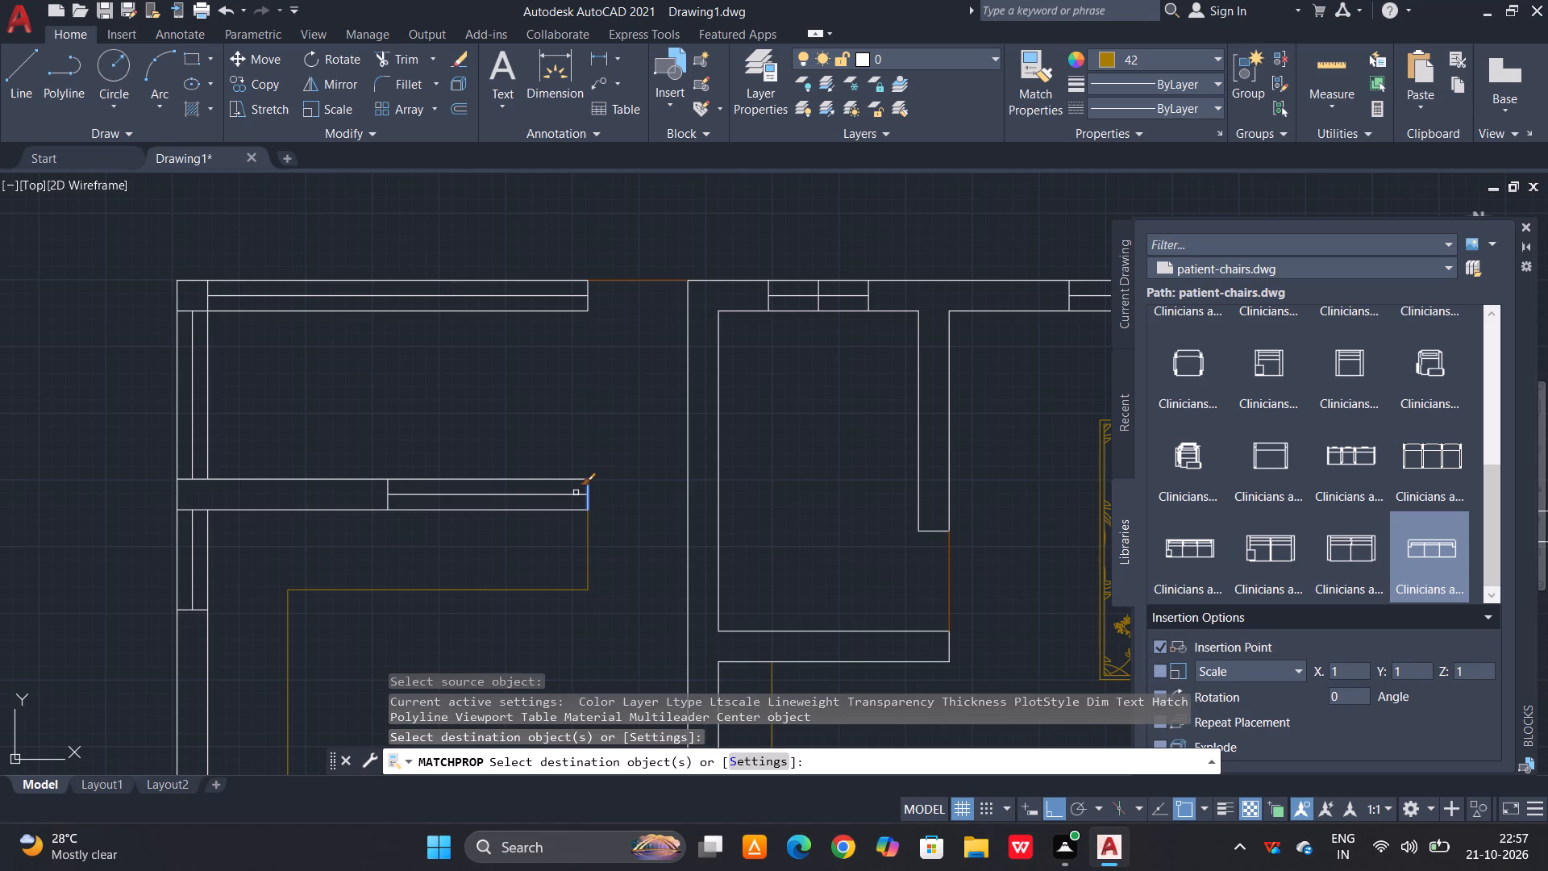
key(Escape)
Load the dining_tables drawing from Downloads as the block library.
scroll(580, 471, down, 2)
middle_drag(605, 540, 564, 449)
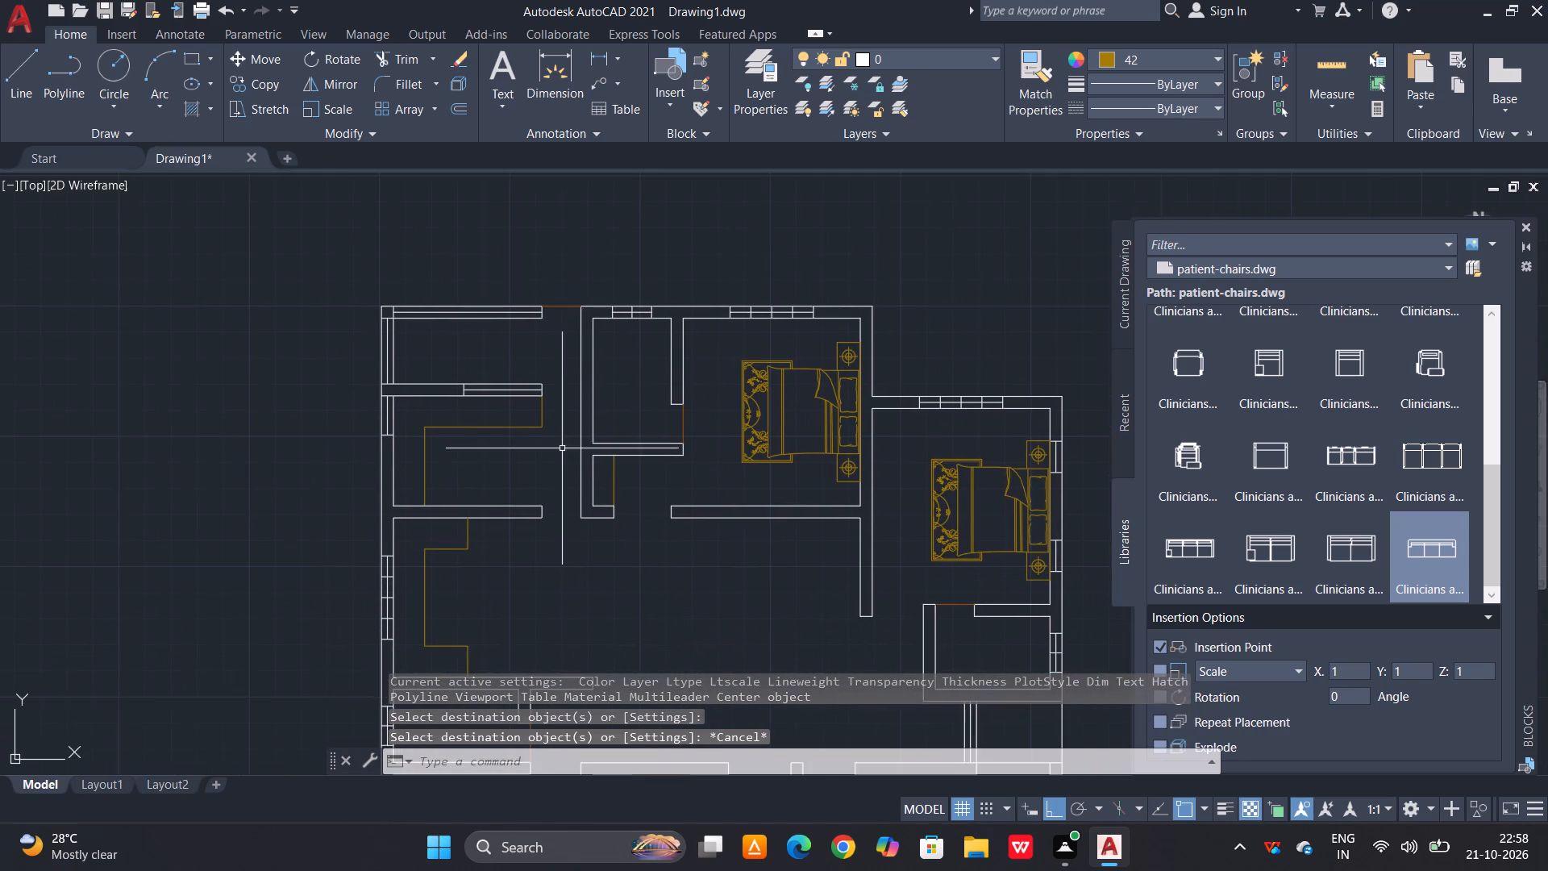
middle_drag(880, 590, 816, 492)
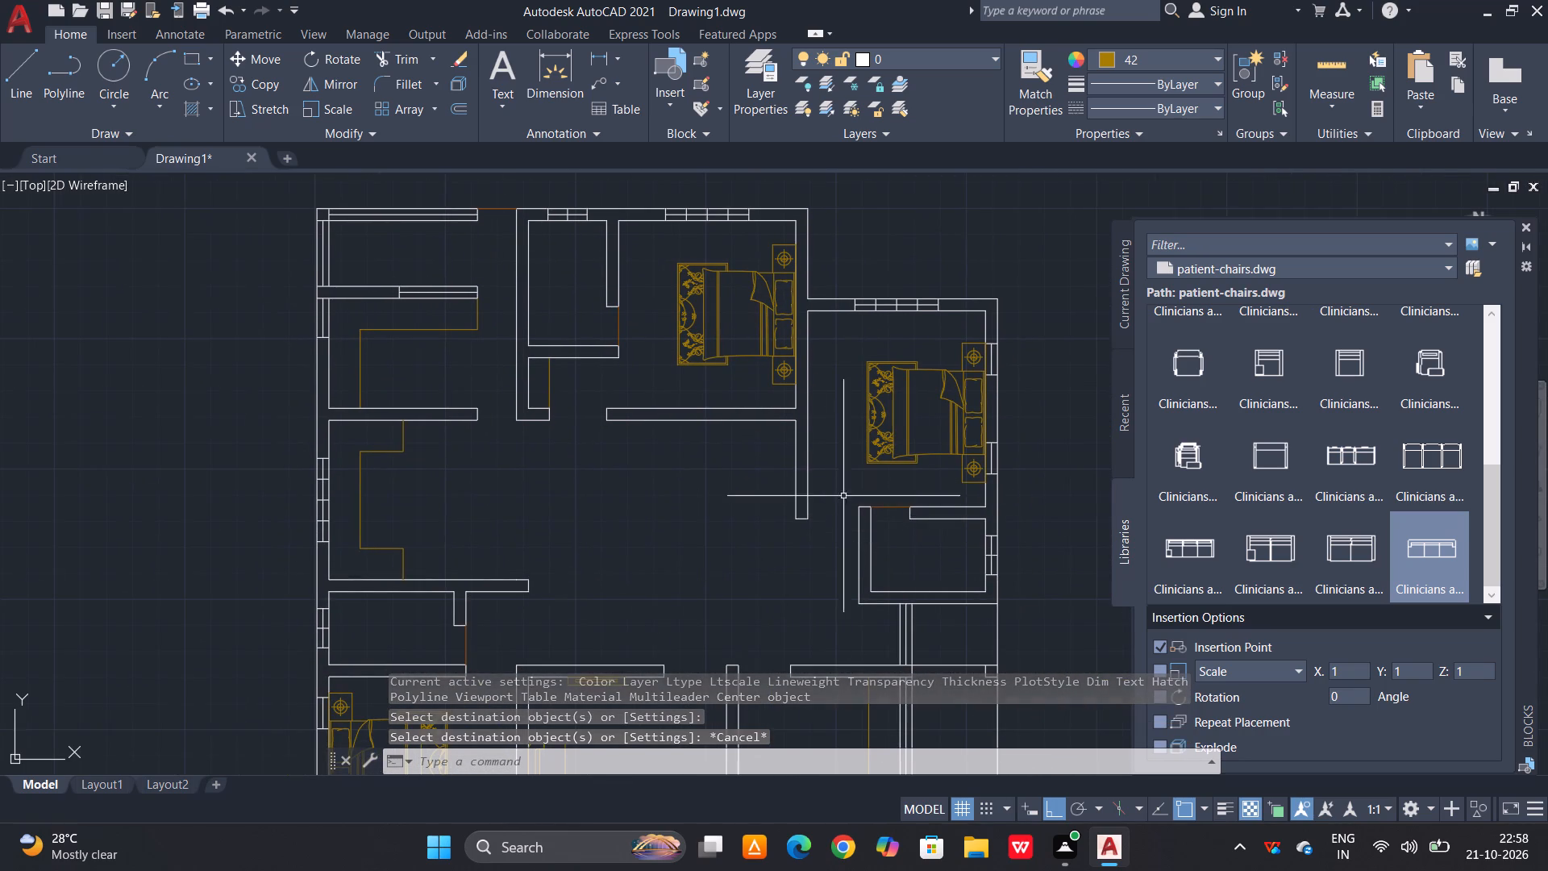
middle_drag(726, 517, 669, 464)
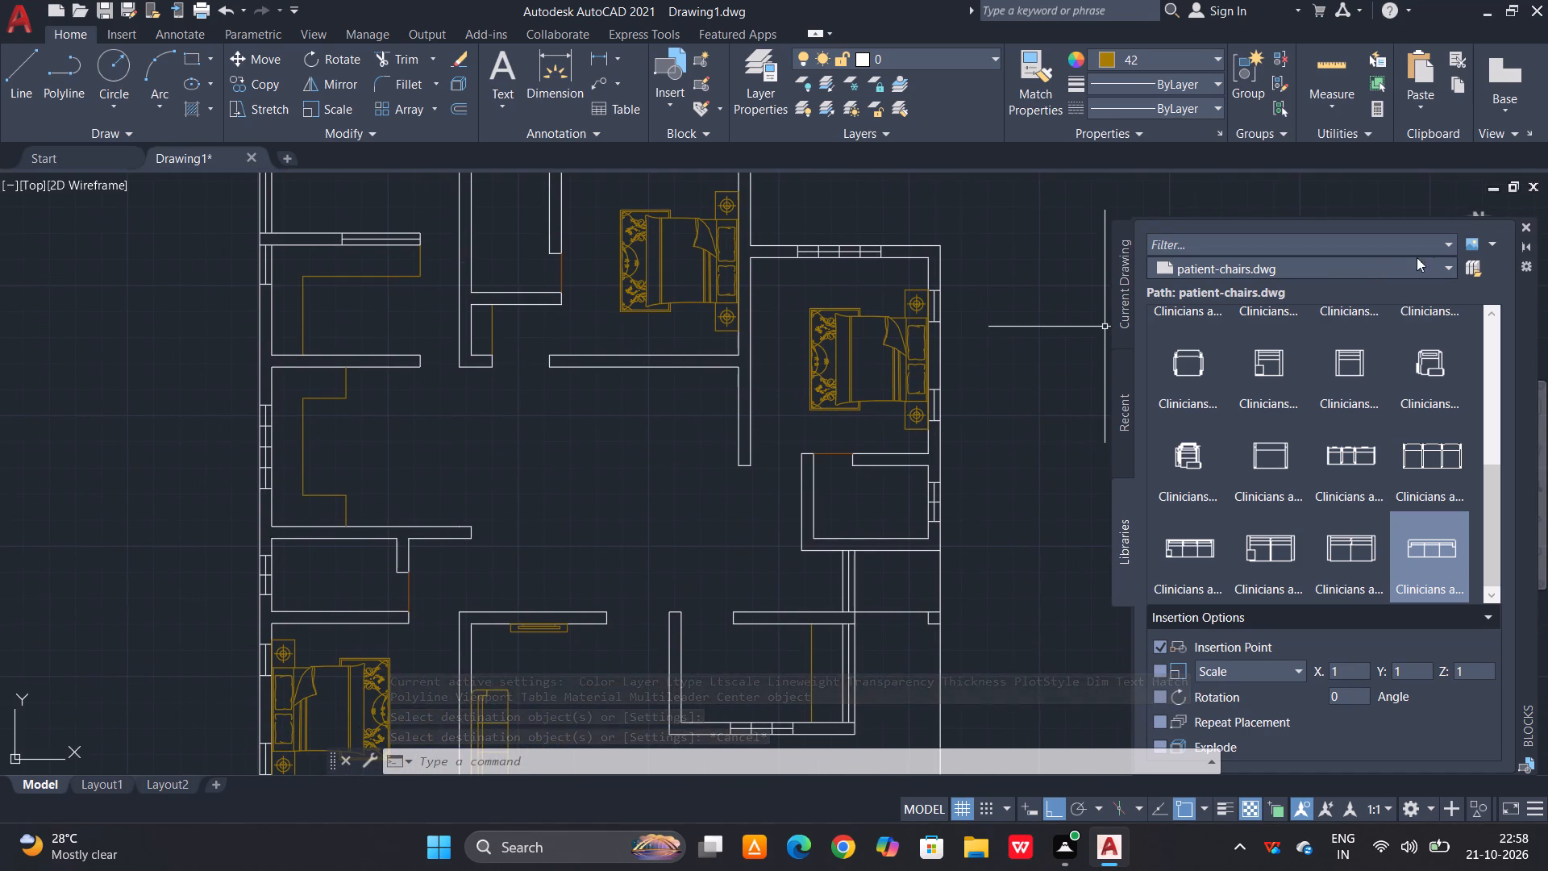
click(1471, 267)
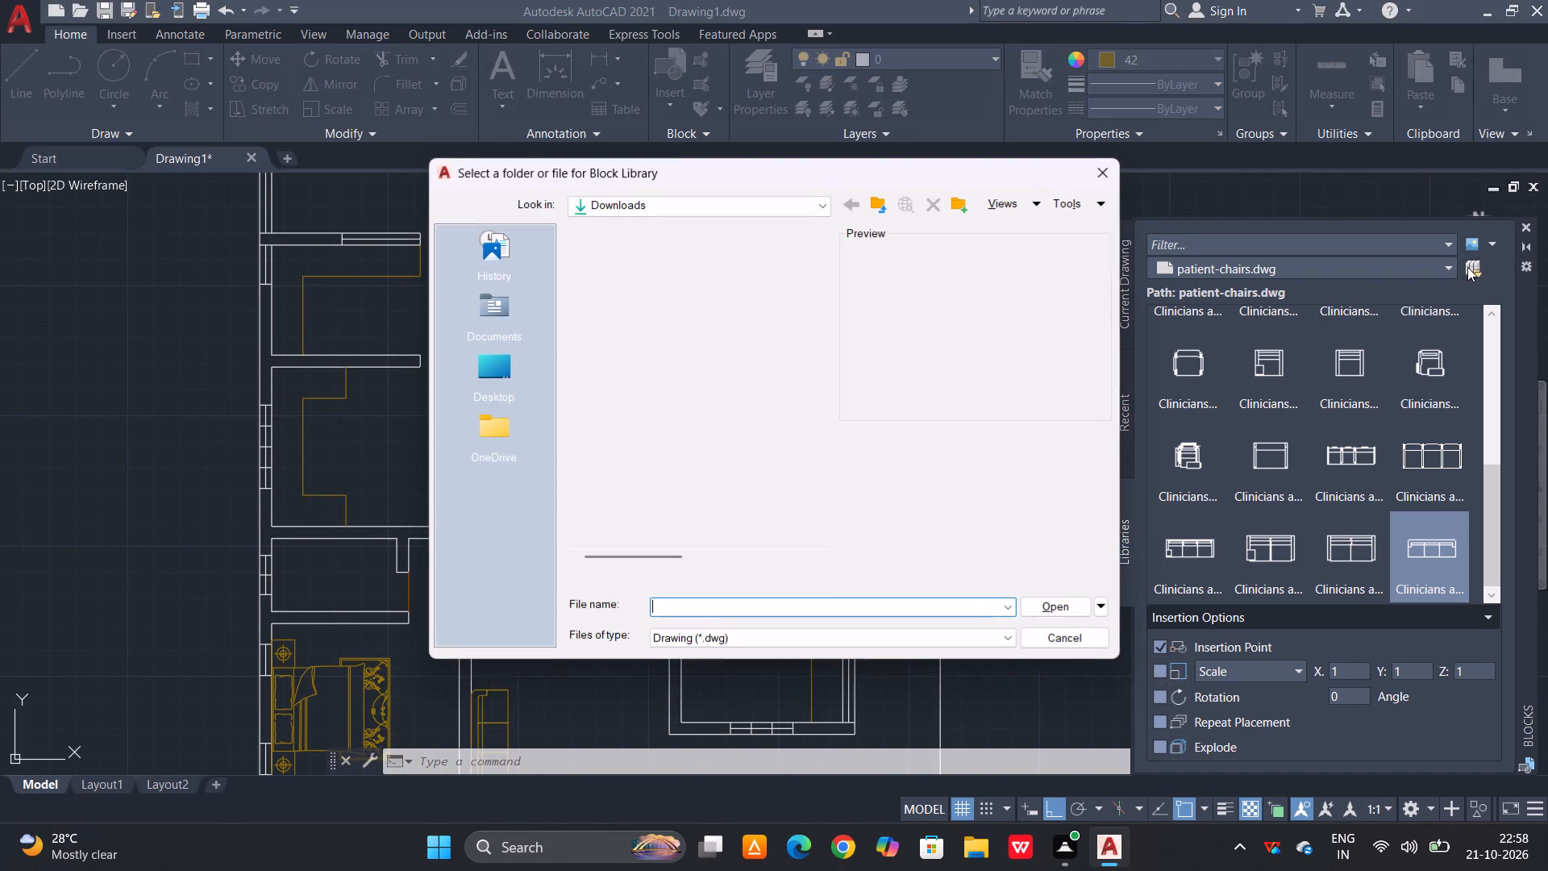
click(689, 377)
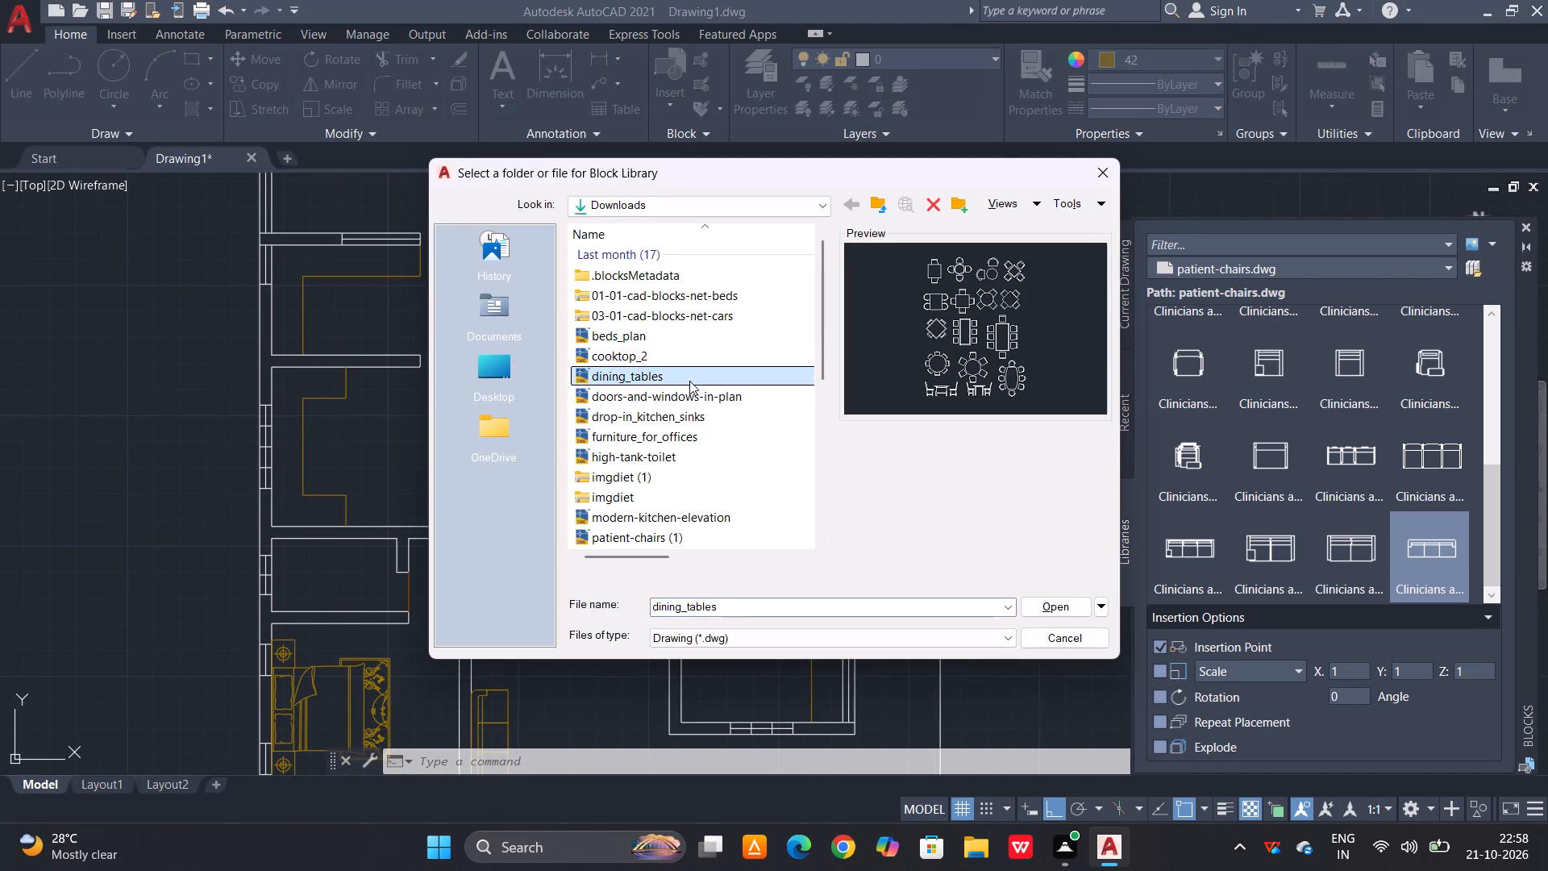
click(1059, 607)
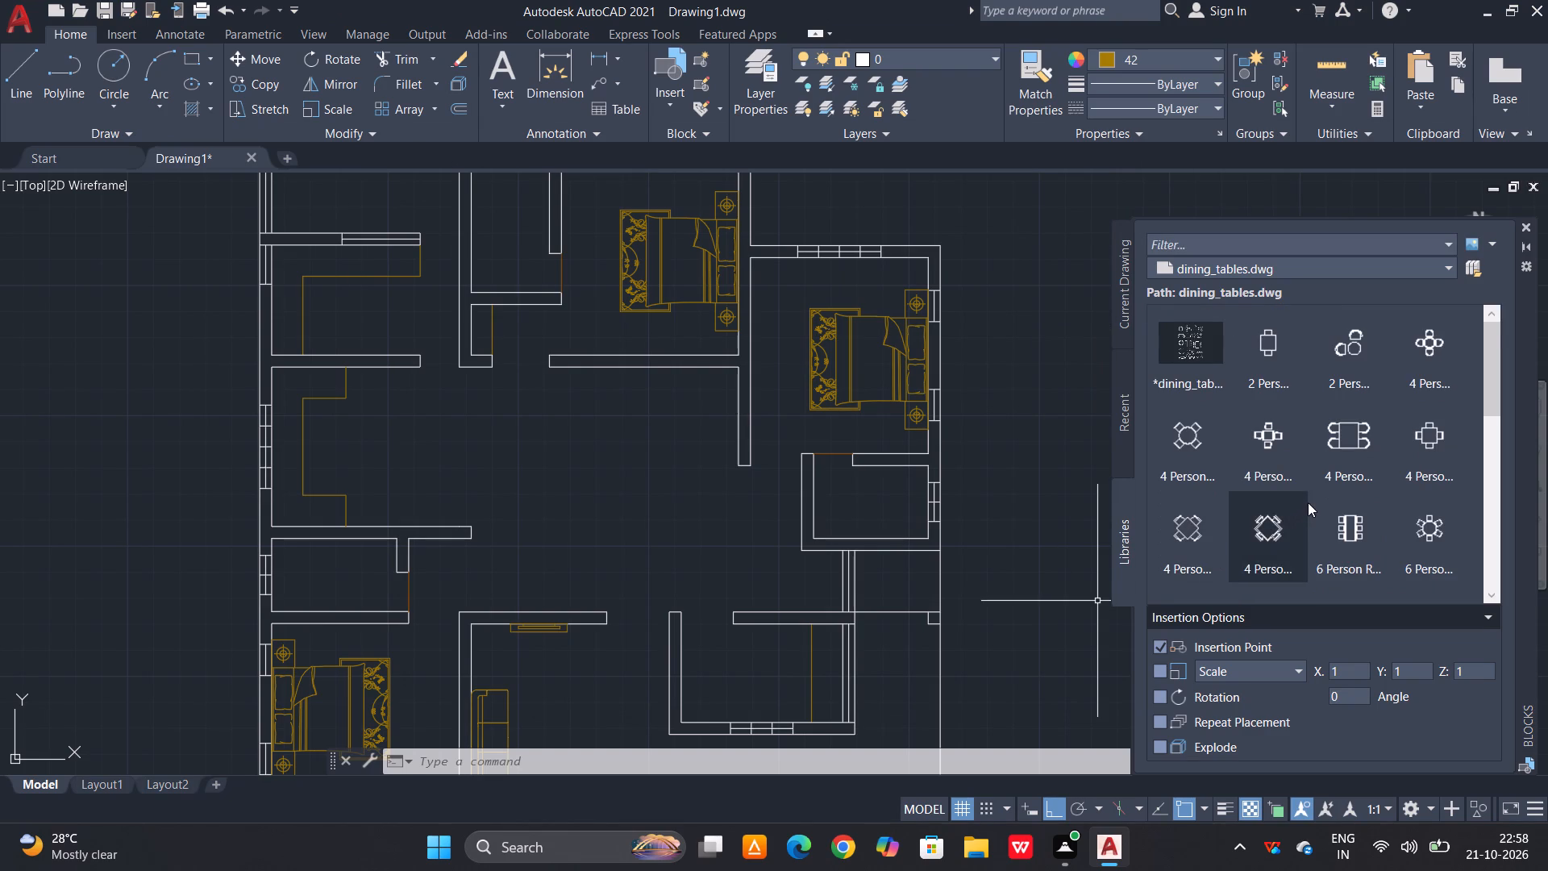
Insert the first 8 Person Rec dining table block in the central hall of the floor plan.
scroll(1308, 502, down, 1)
scroll(1368, 440, down, 1)
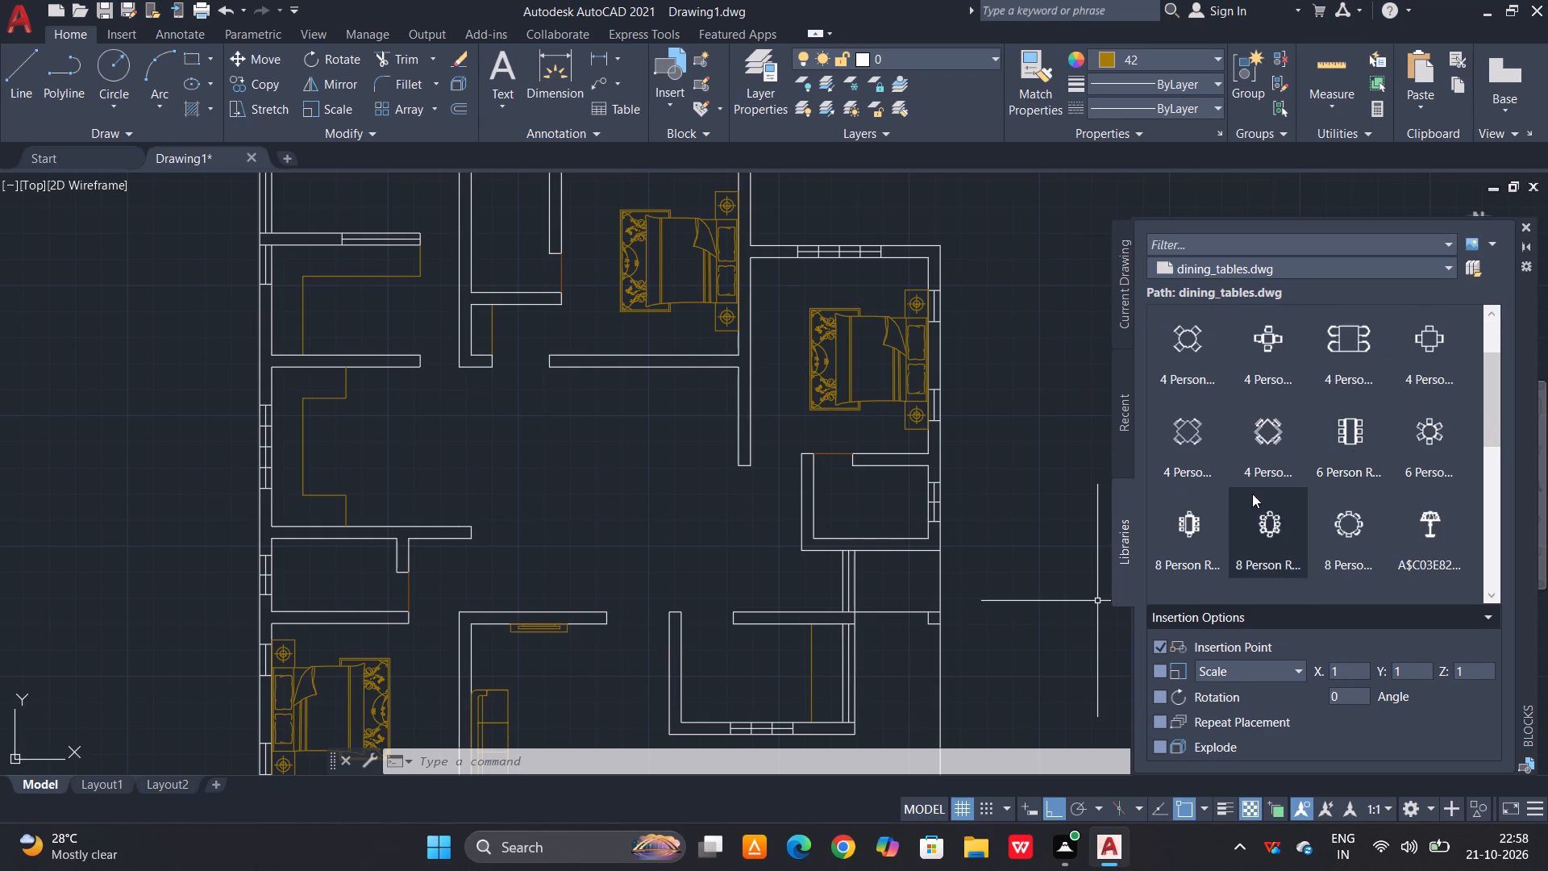
drag(1188, 536, 648, 556)
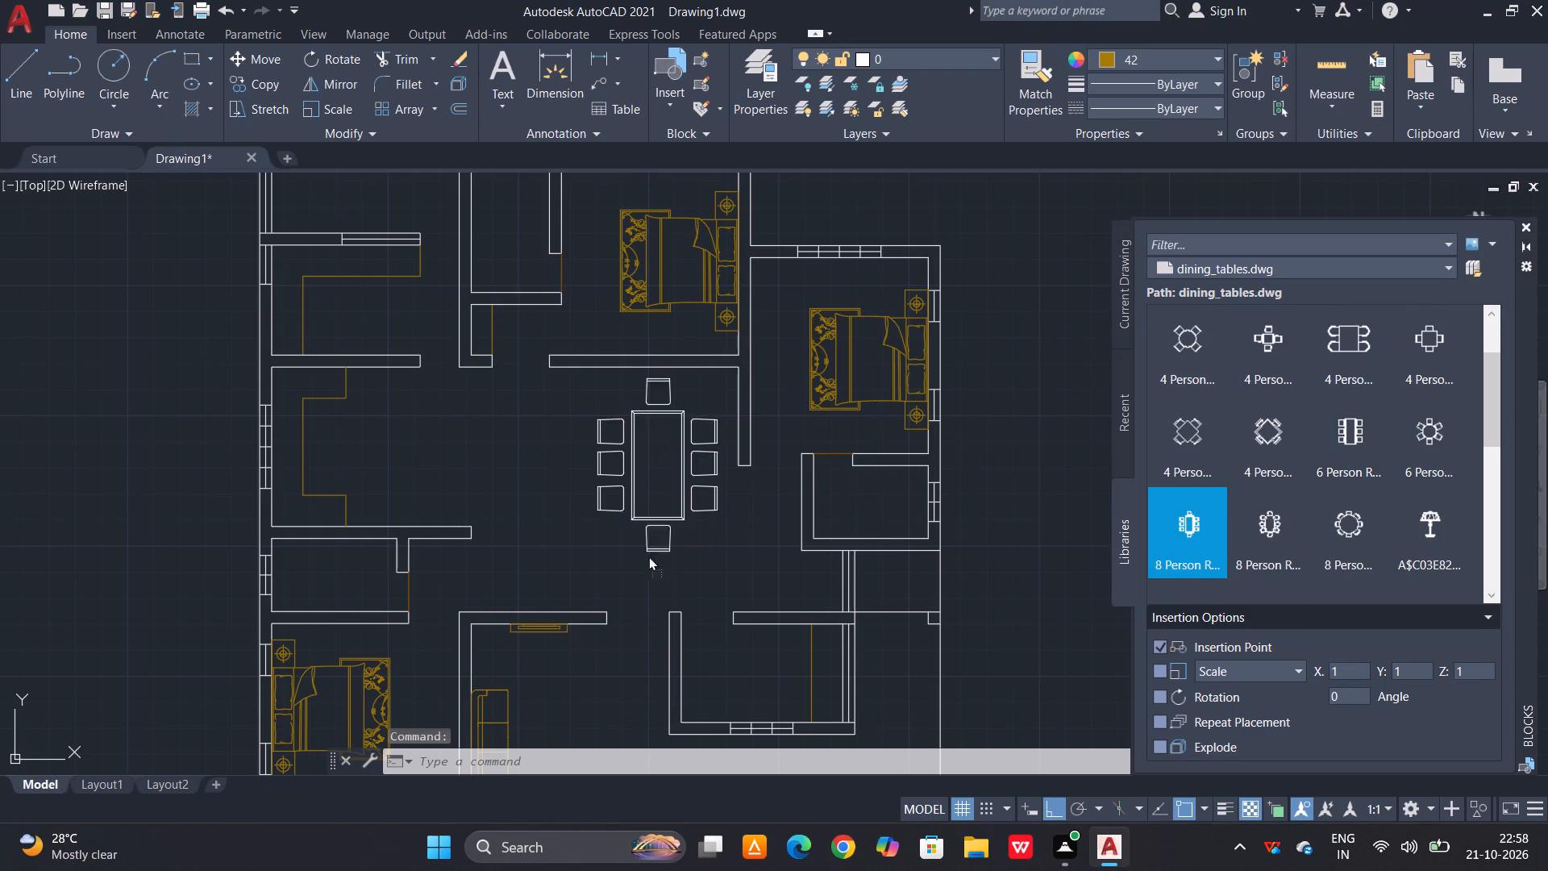
drag(648, 556, 625, 565)
Rotate the dining table block 90 degrees clockwise so its long side lies horizontally in the hall.
click(661, 440)
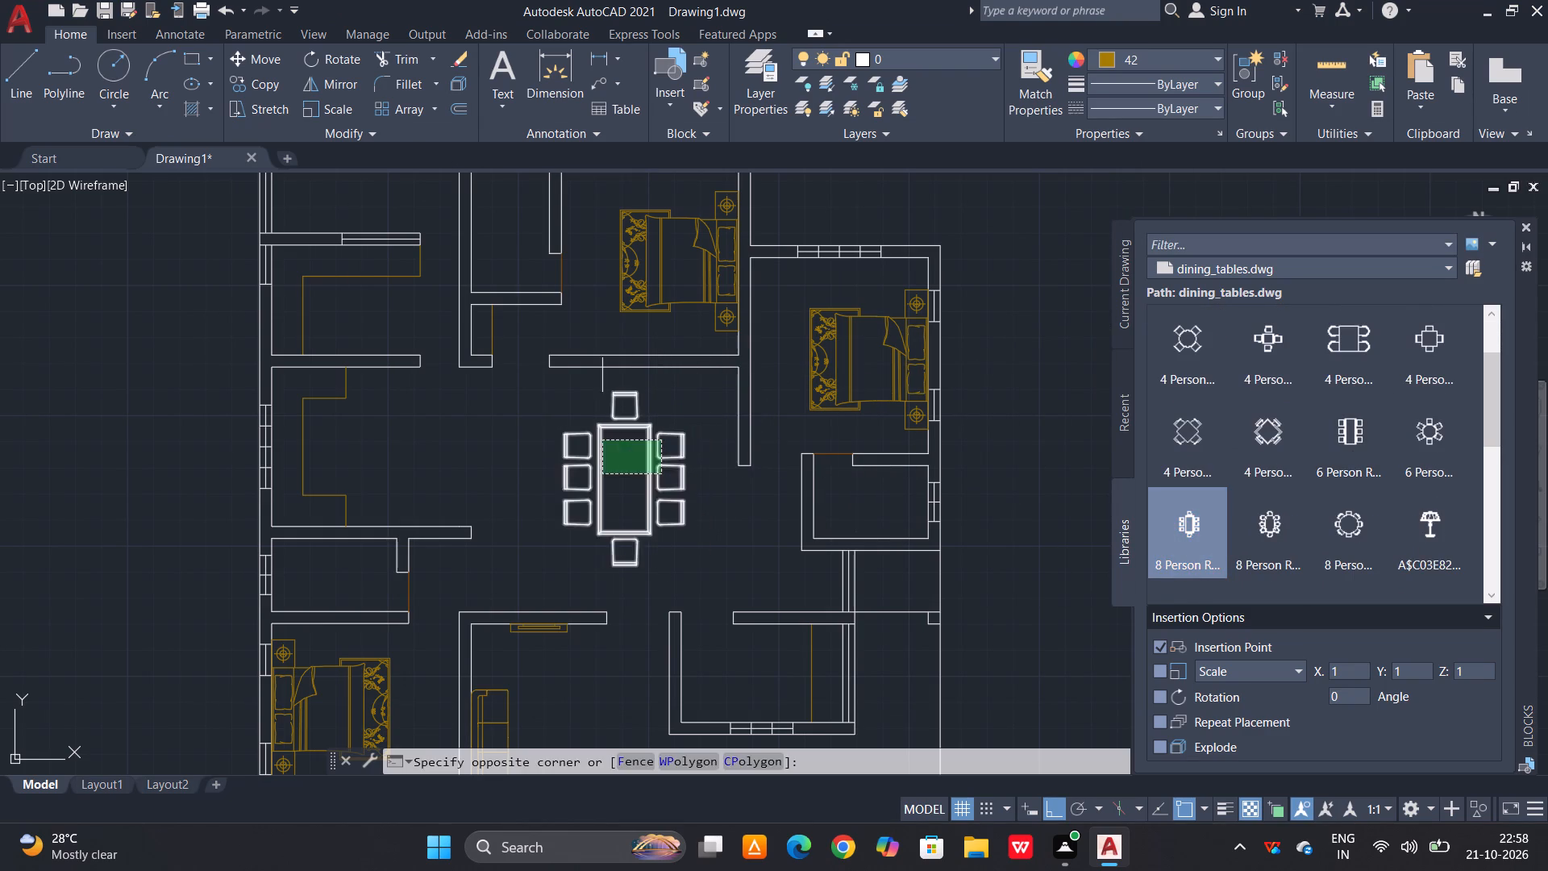
click(602, 474)
key(r)
key(o)
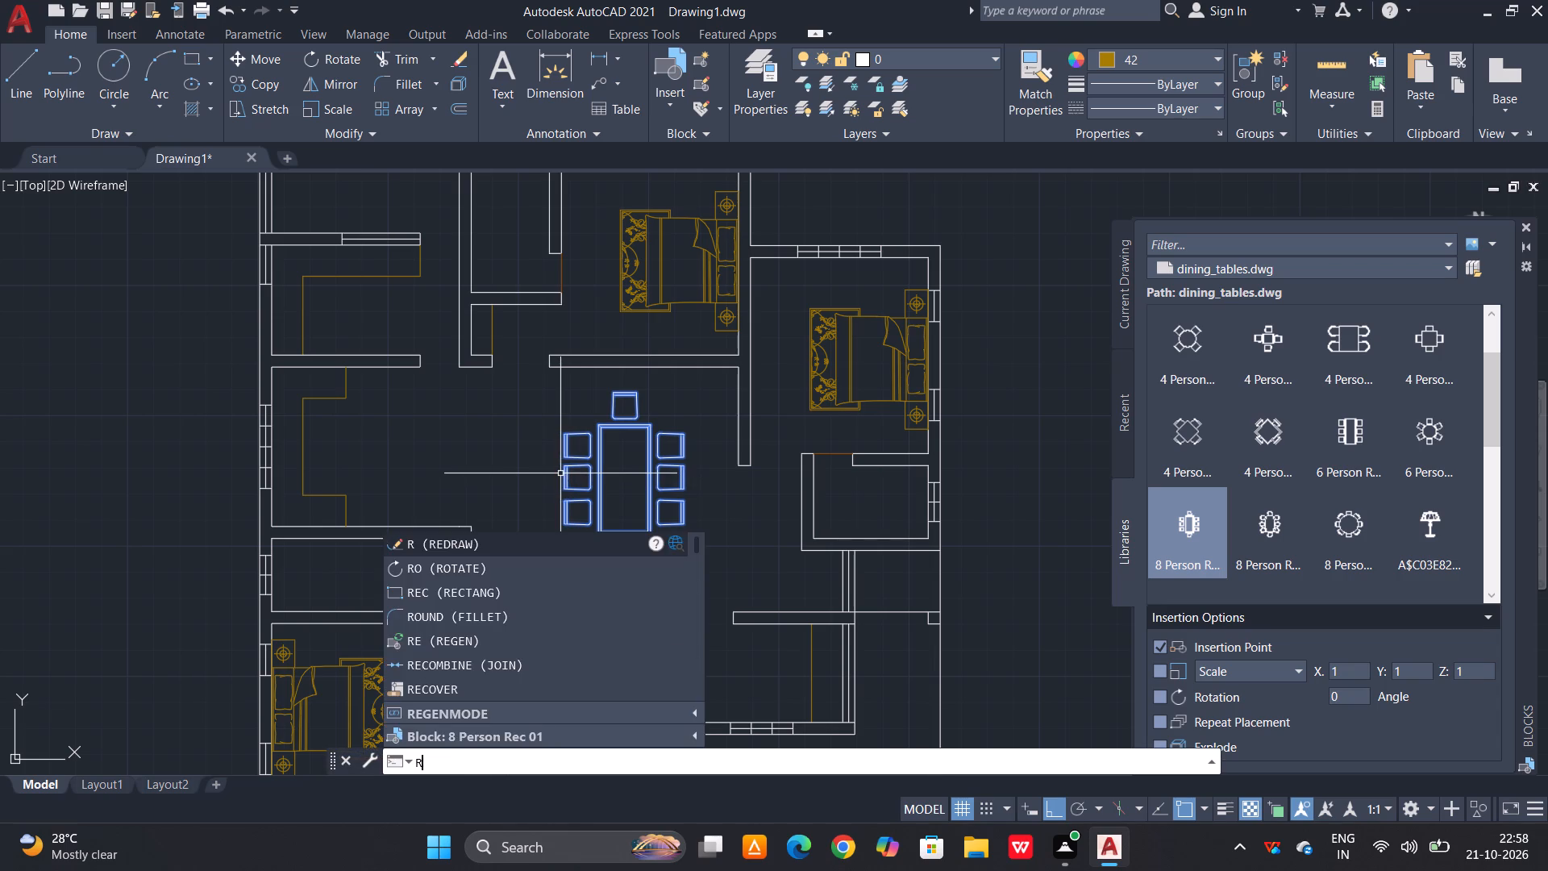
key(space)
click(603, 467)
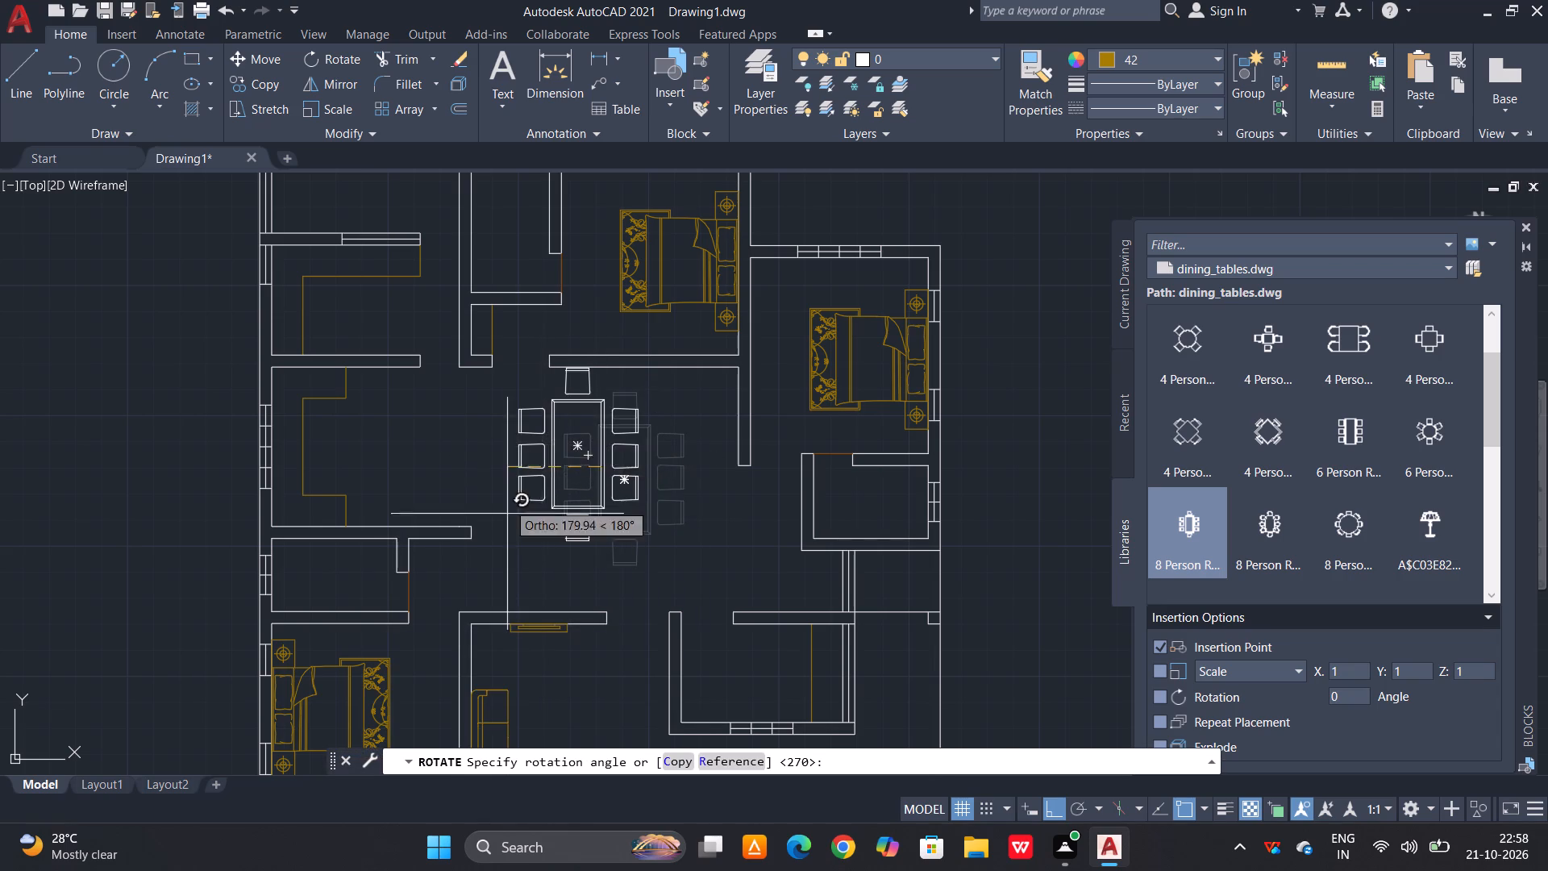
click(667, 561)
Scale the dining table block down slightly, using a base point near the table's left end.
drag(675, 431, 660, 441)
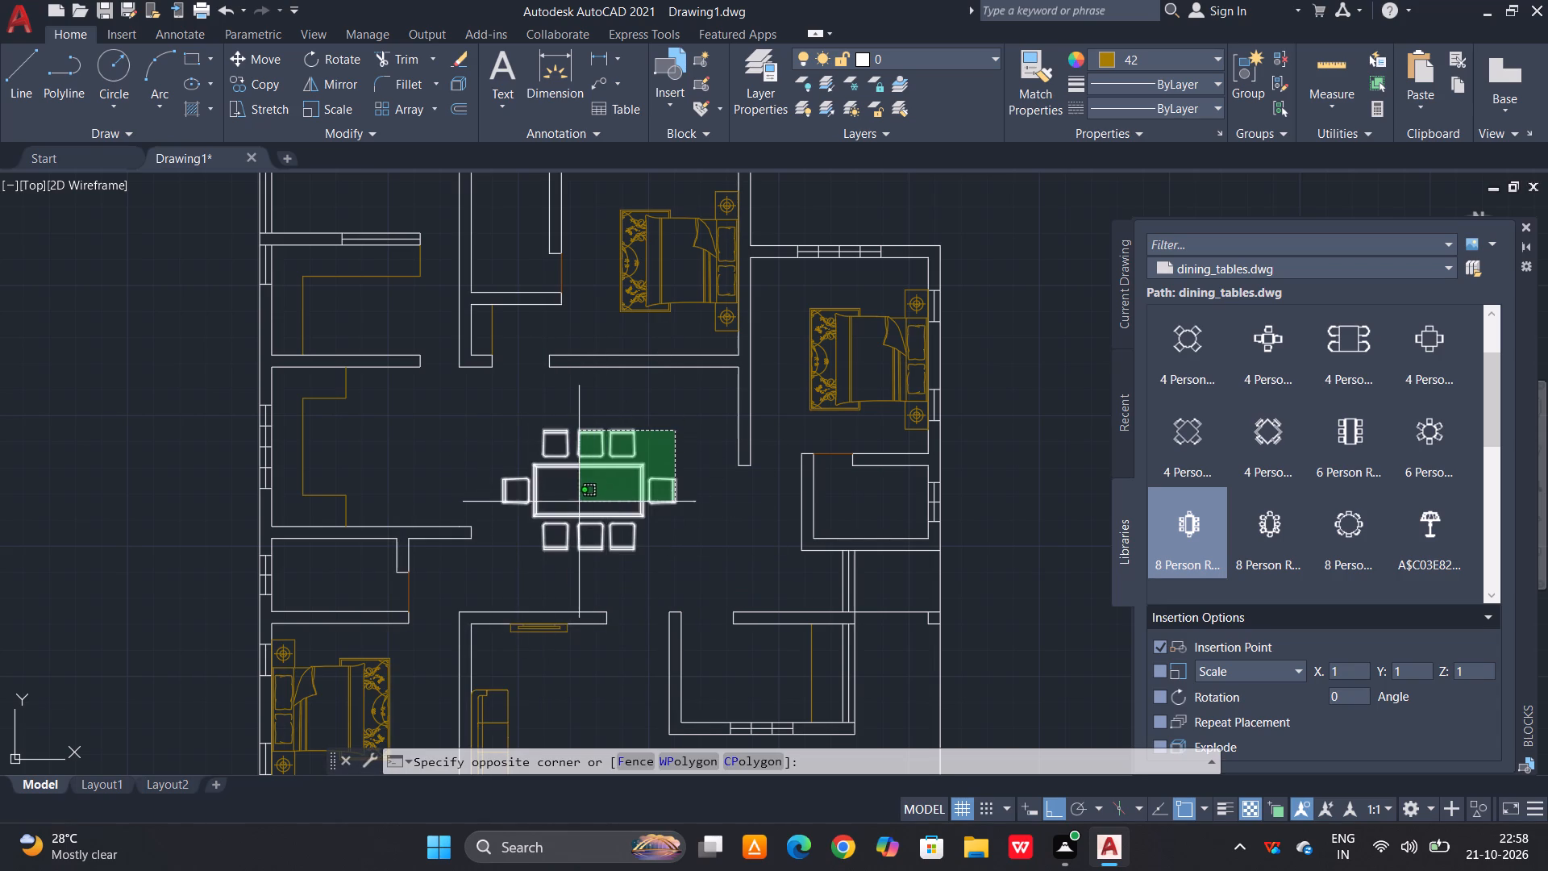
click(505, 560)
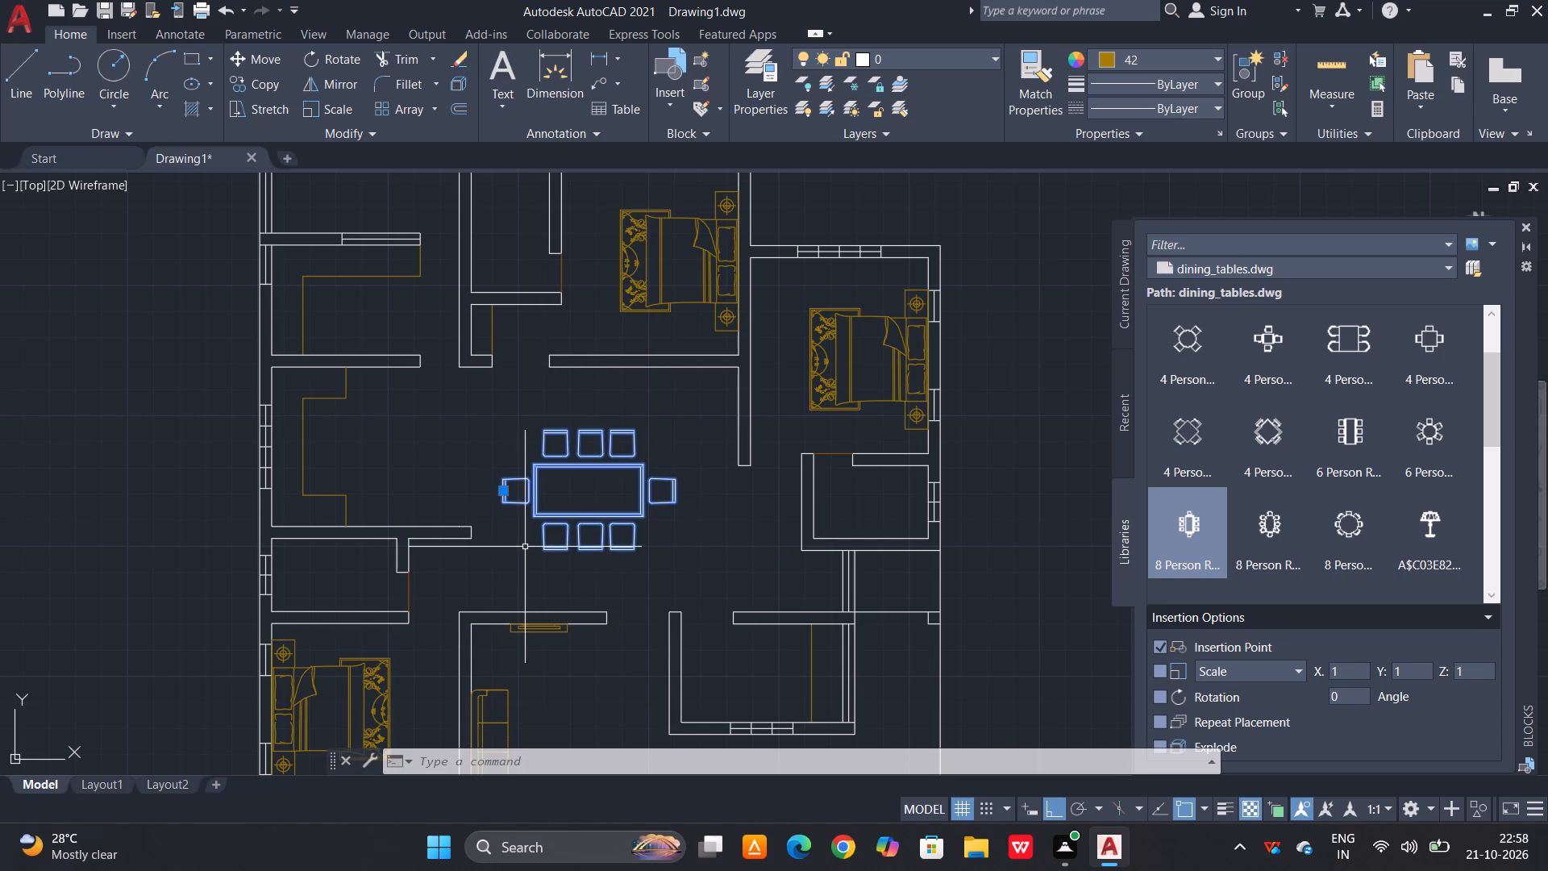
key(s)
key(c)
key(space)
click(548, 486)
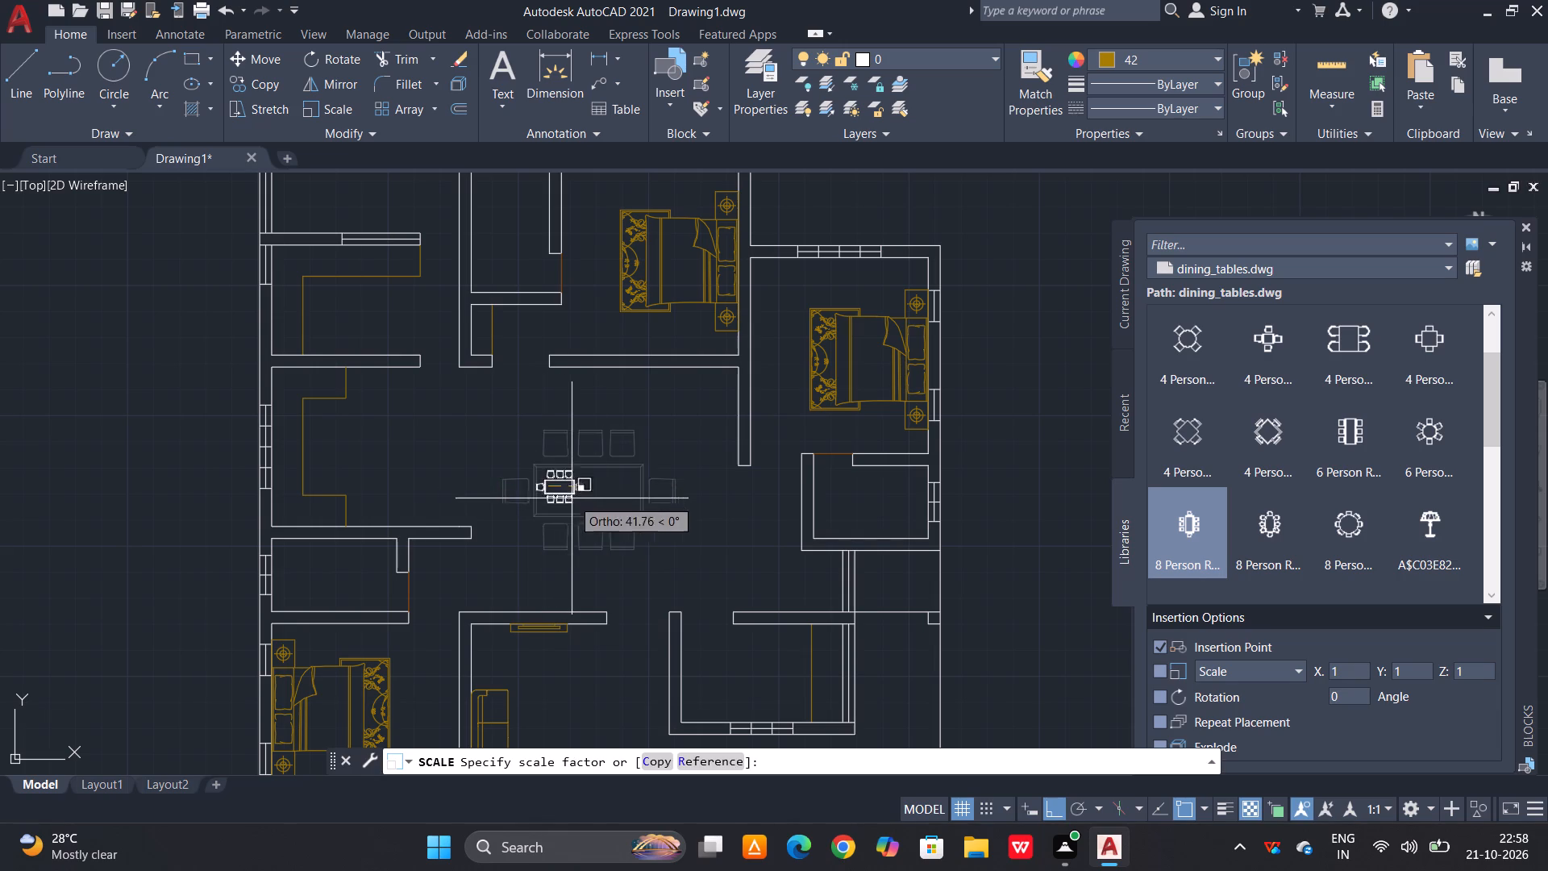
click(622, 506)
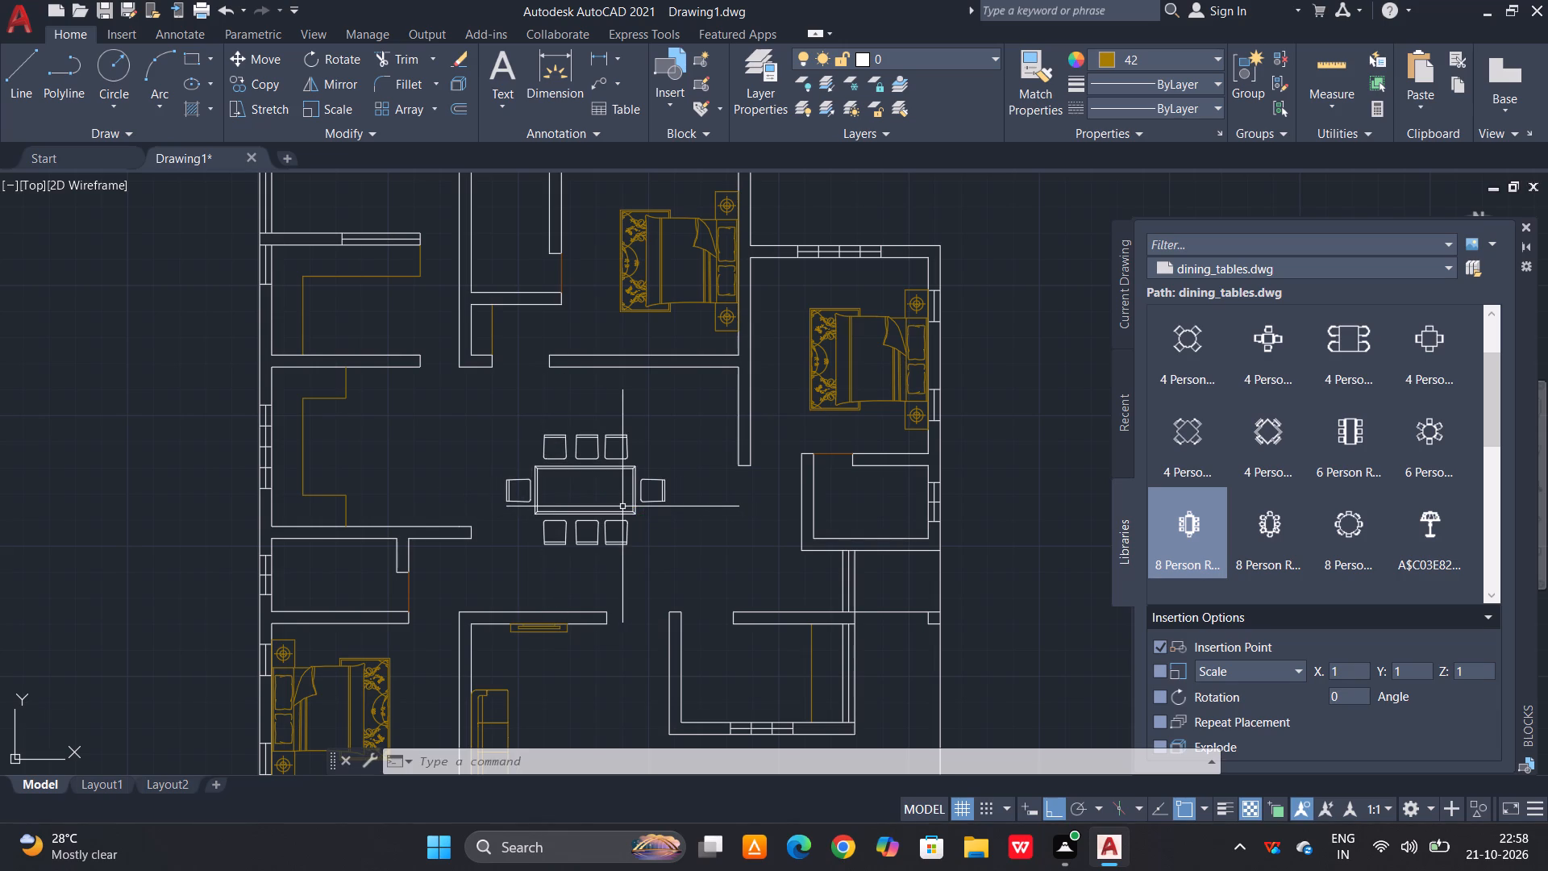
Move the dining table block a short distance horizontally to the right within the central hall.
click(651, 440)
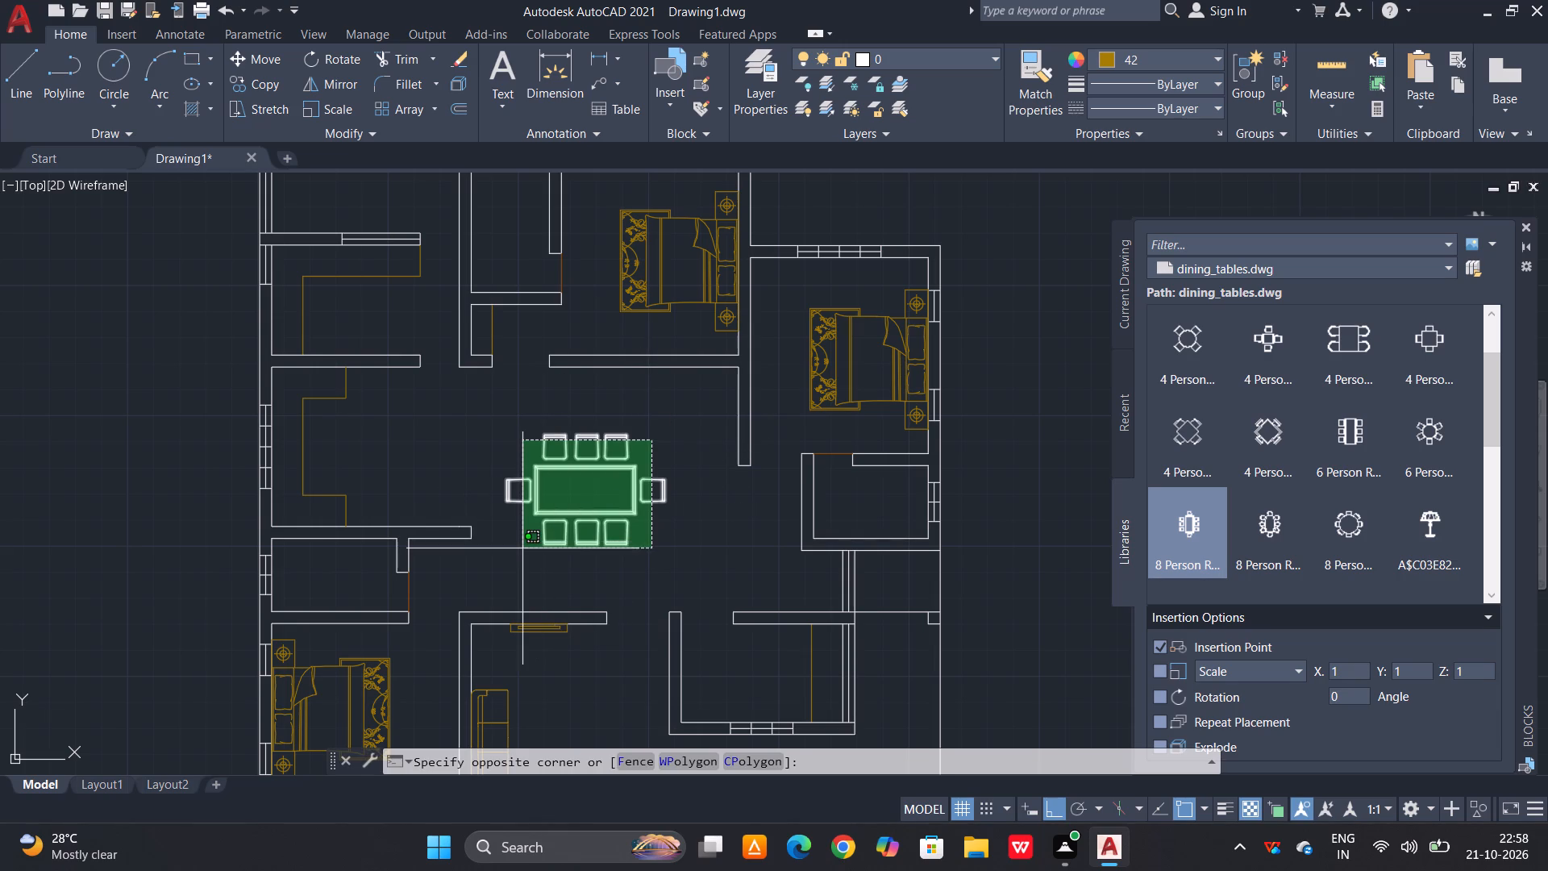
click(522, 549)
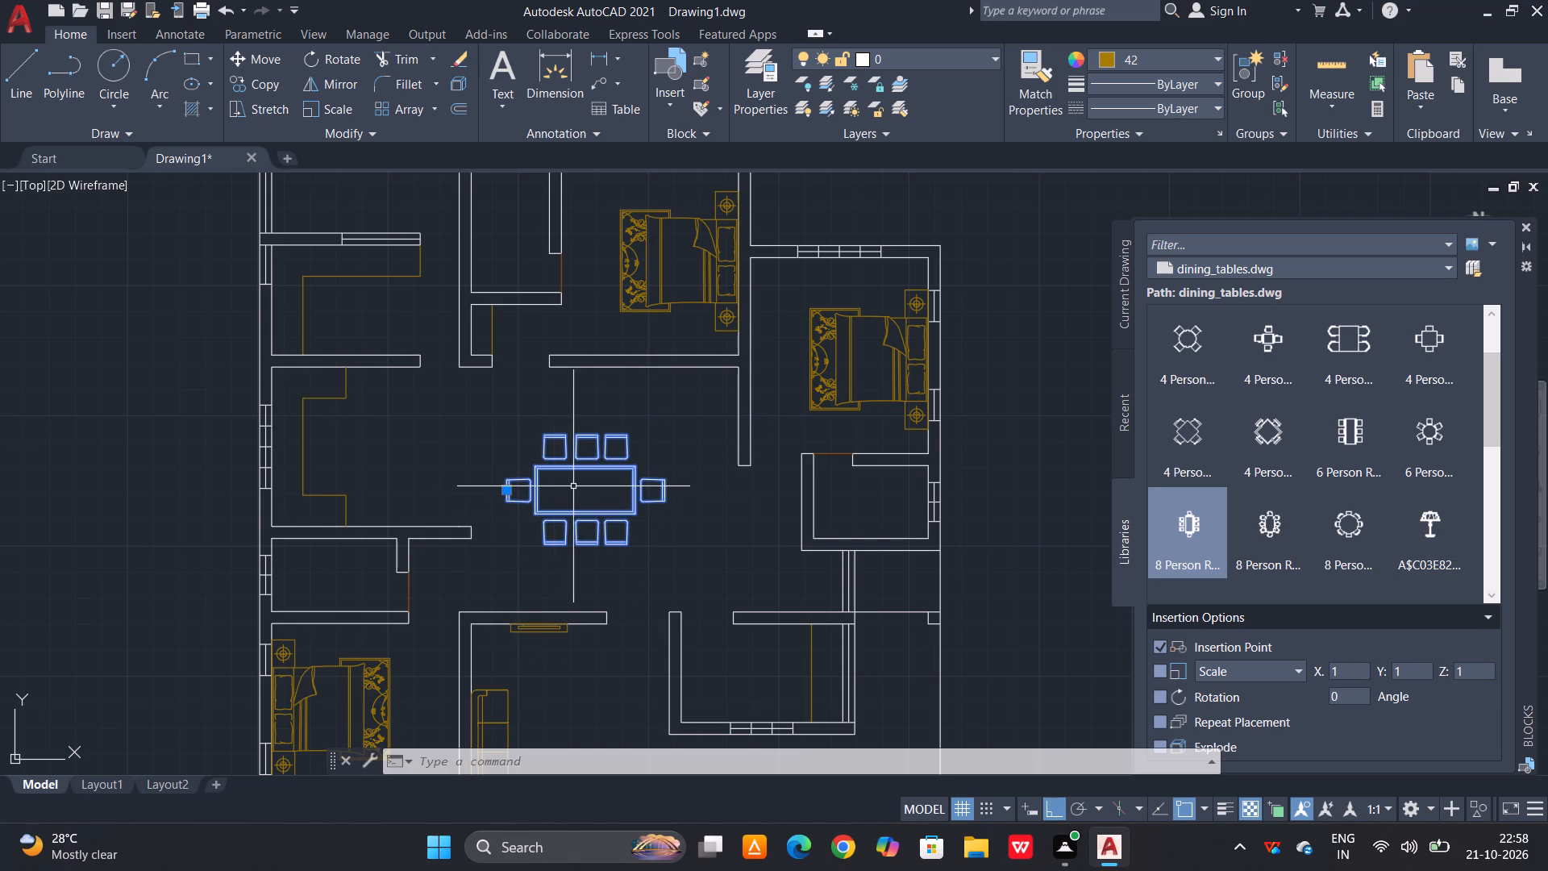
key(m)
key(space)
click(581, 475)
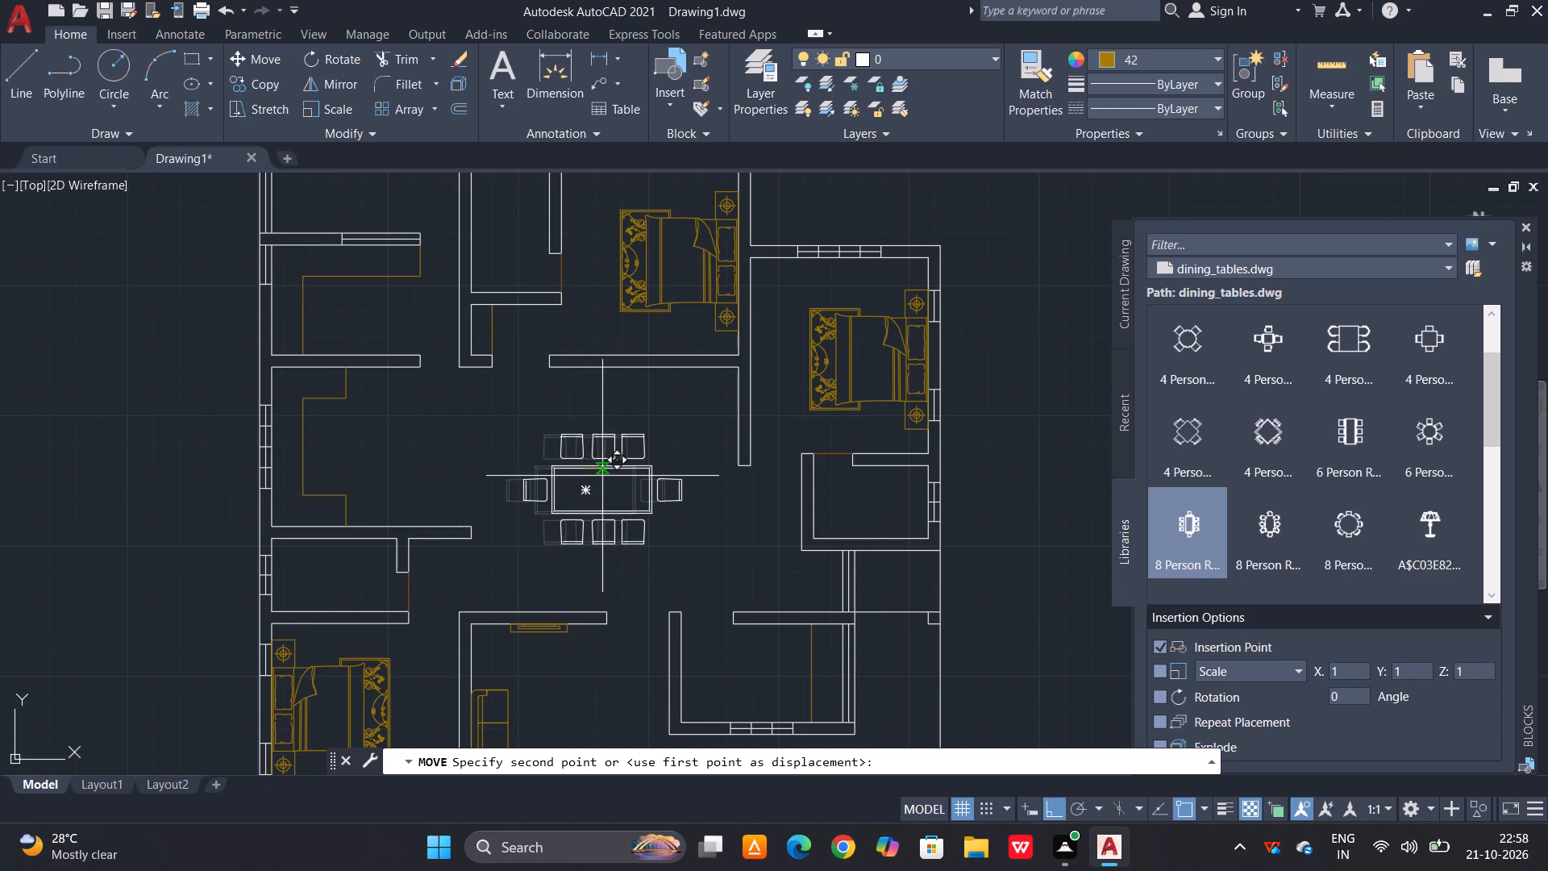
click(616, 475)
Scale the dining table block down to about 70% of its size from a base point near its left end.
click(614, 493)
click(575, 536)
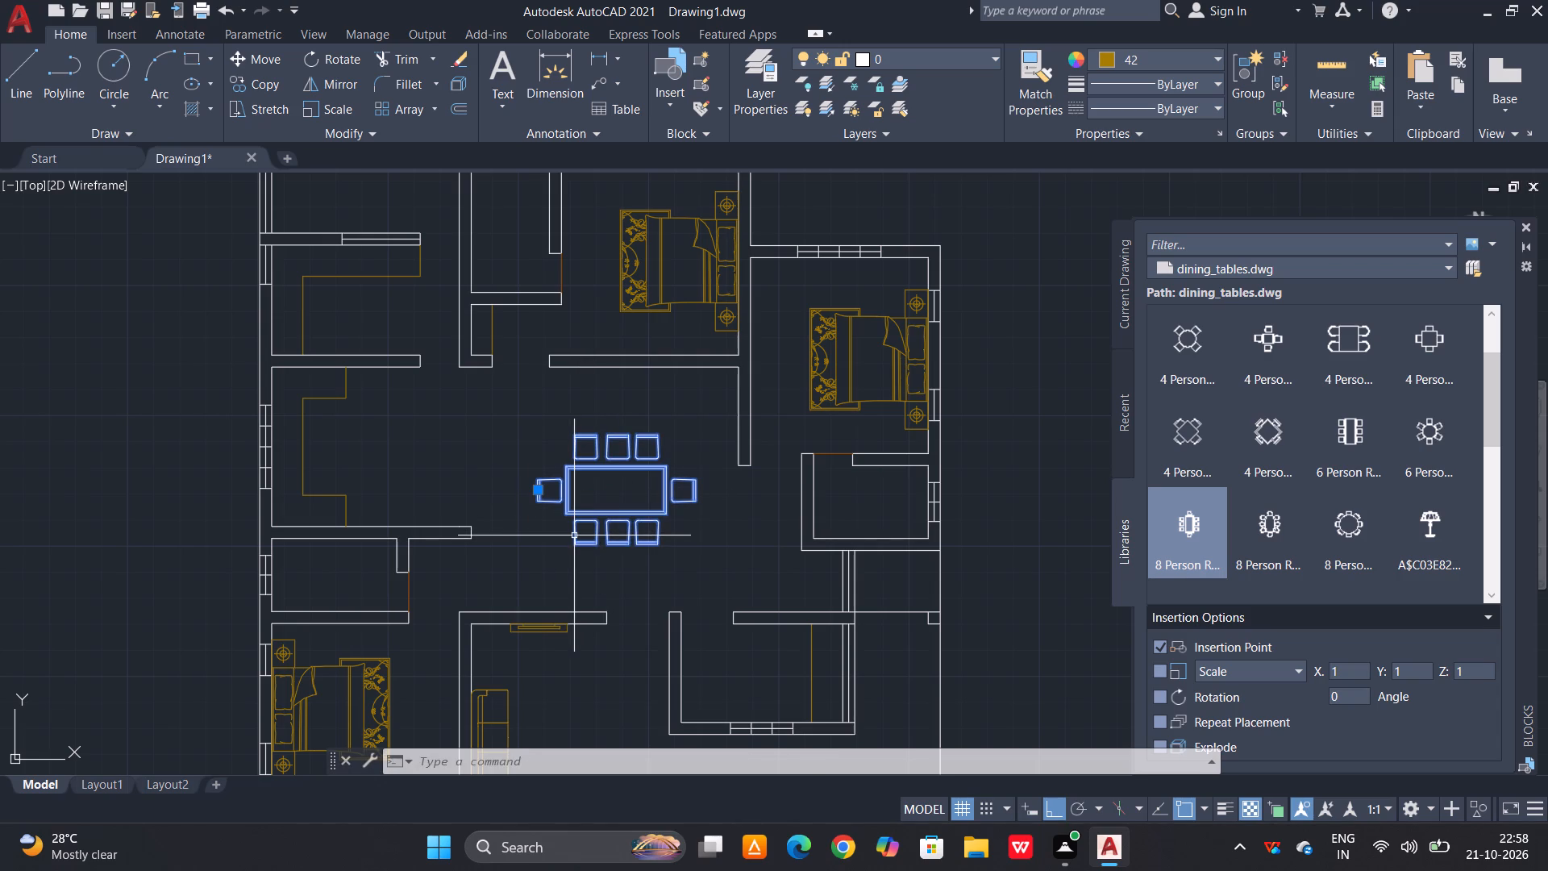
text(sc)
key(space)
click(560, 494)
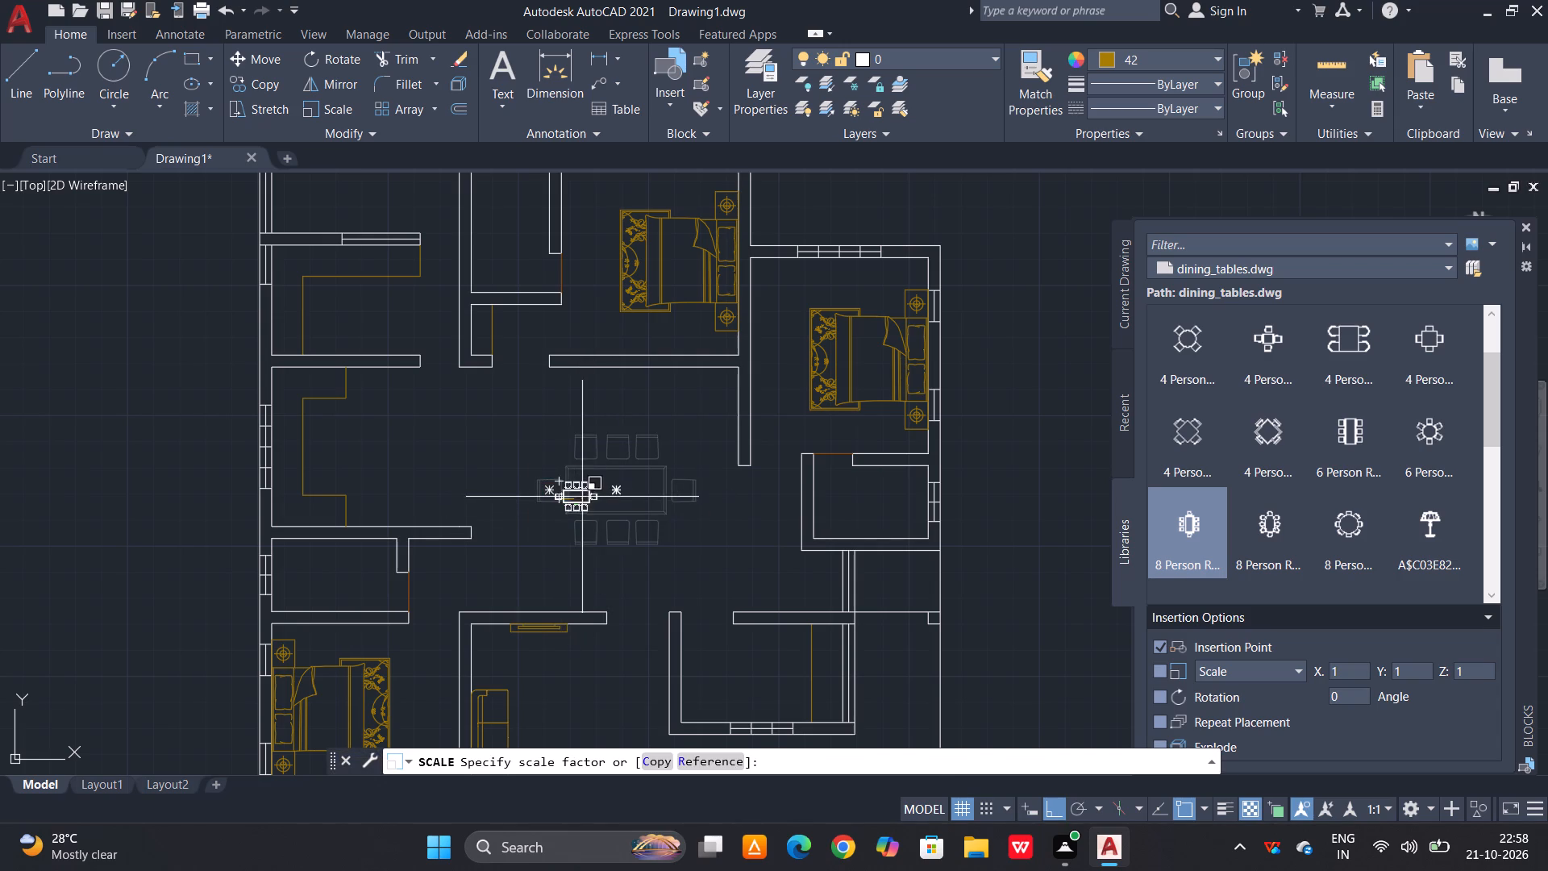
click(619, 496)
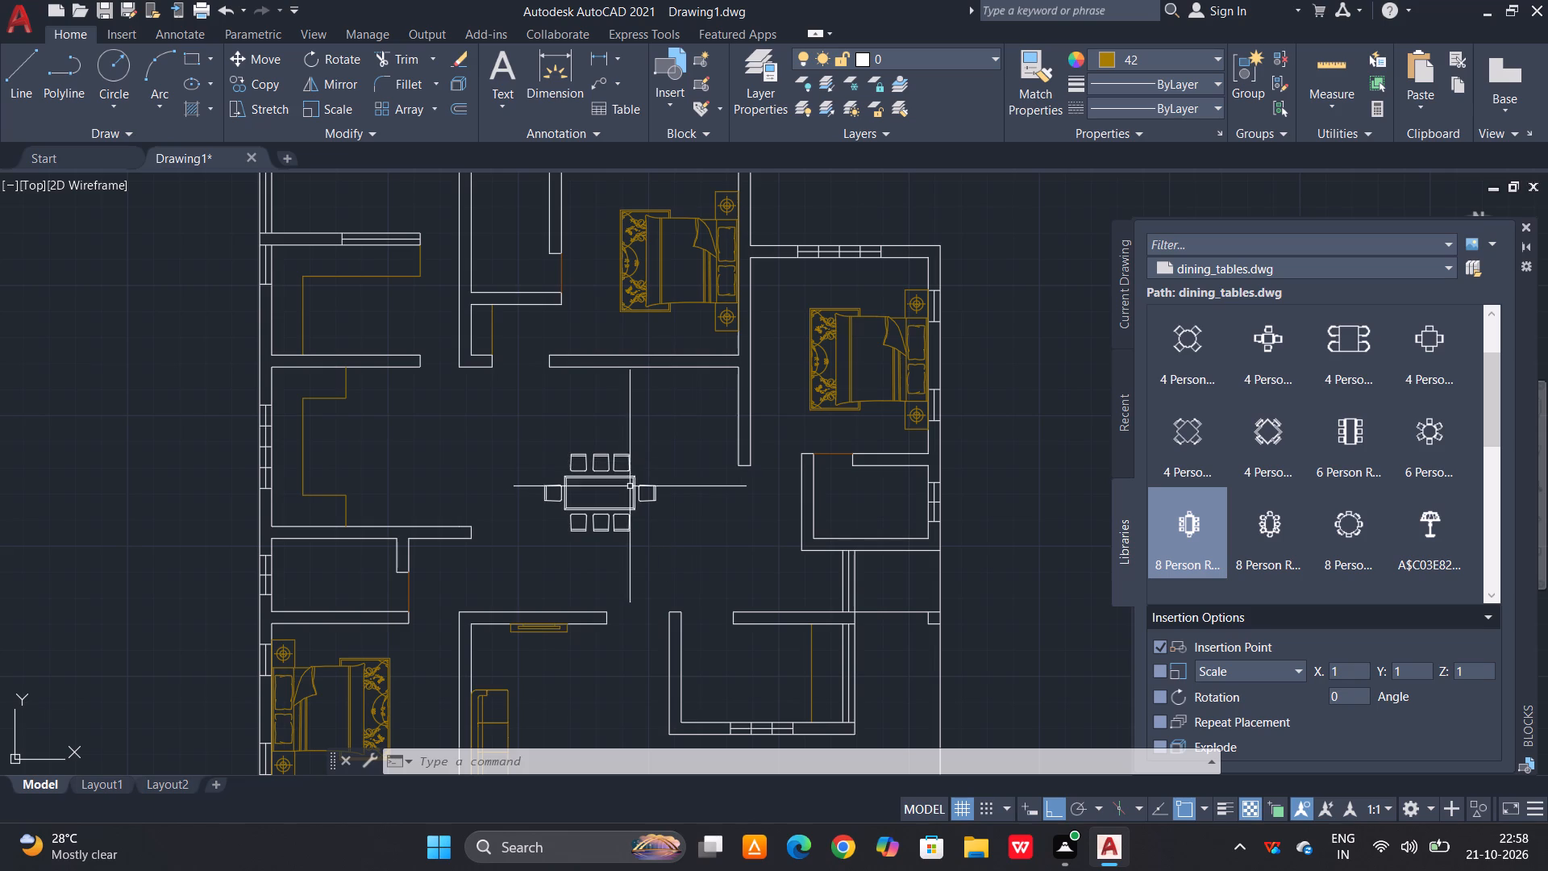
Scale the dining table block up slightly from a base point inside the tabletop.
click(625, 492)
click(586, 523)
text(sc)
key(space)
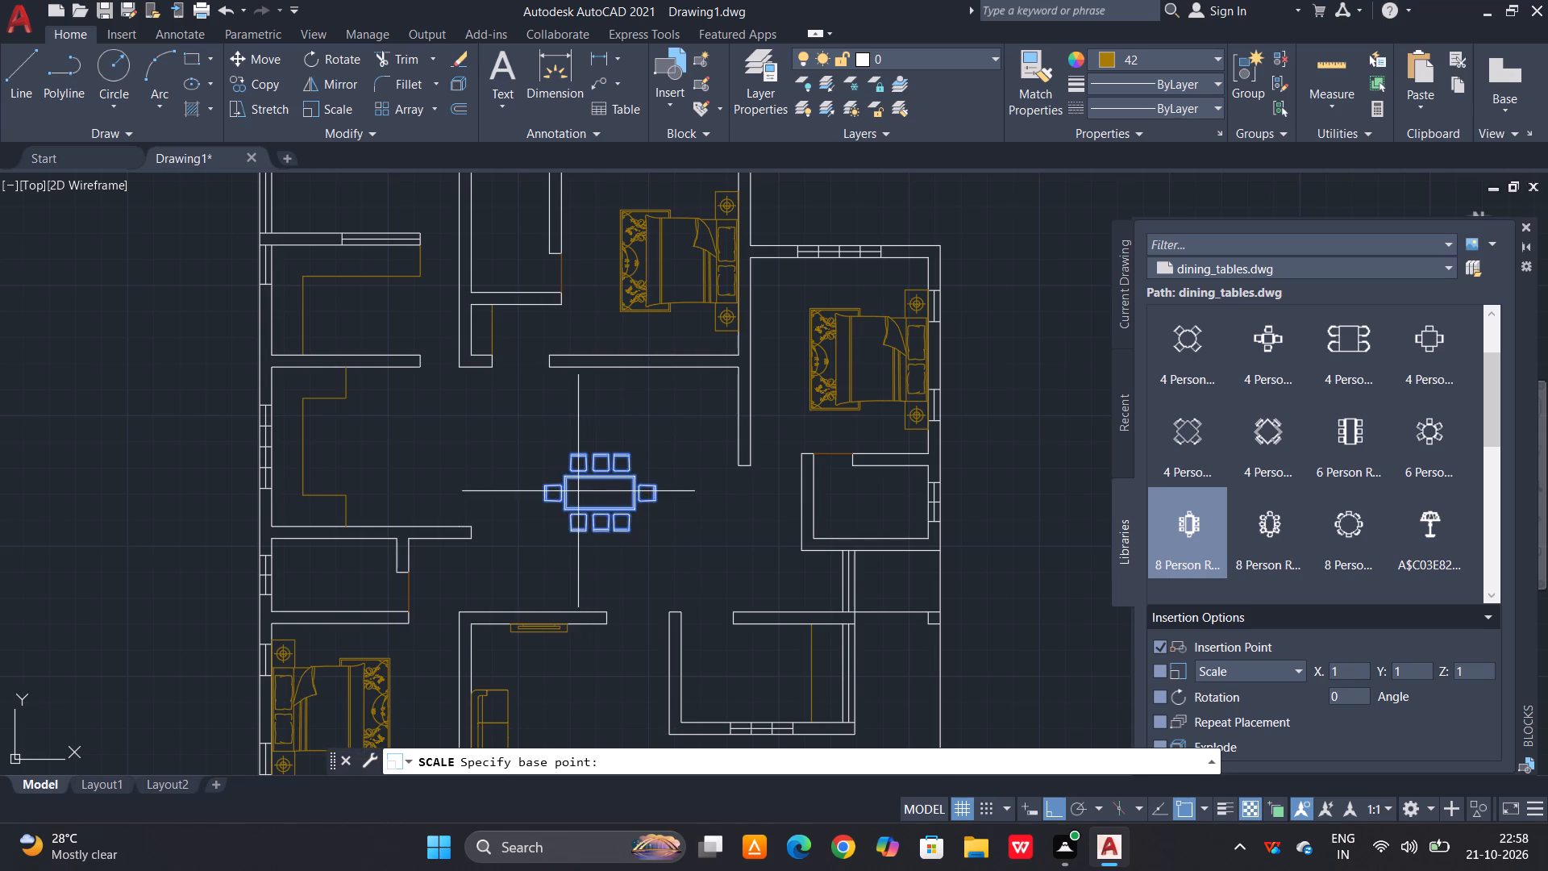
click(578, 490)
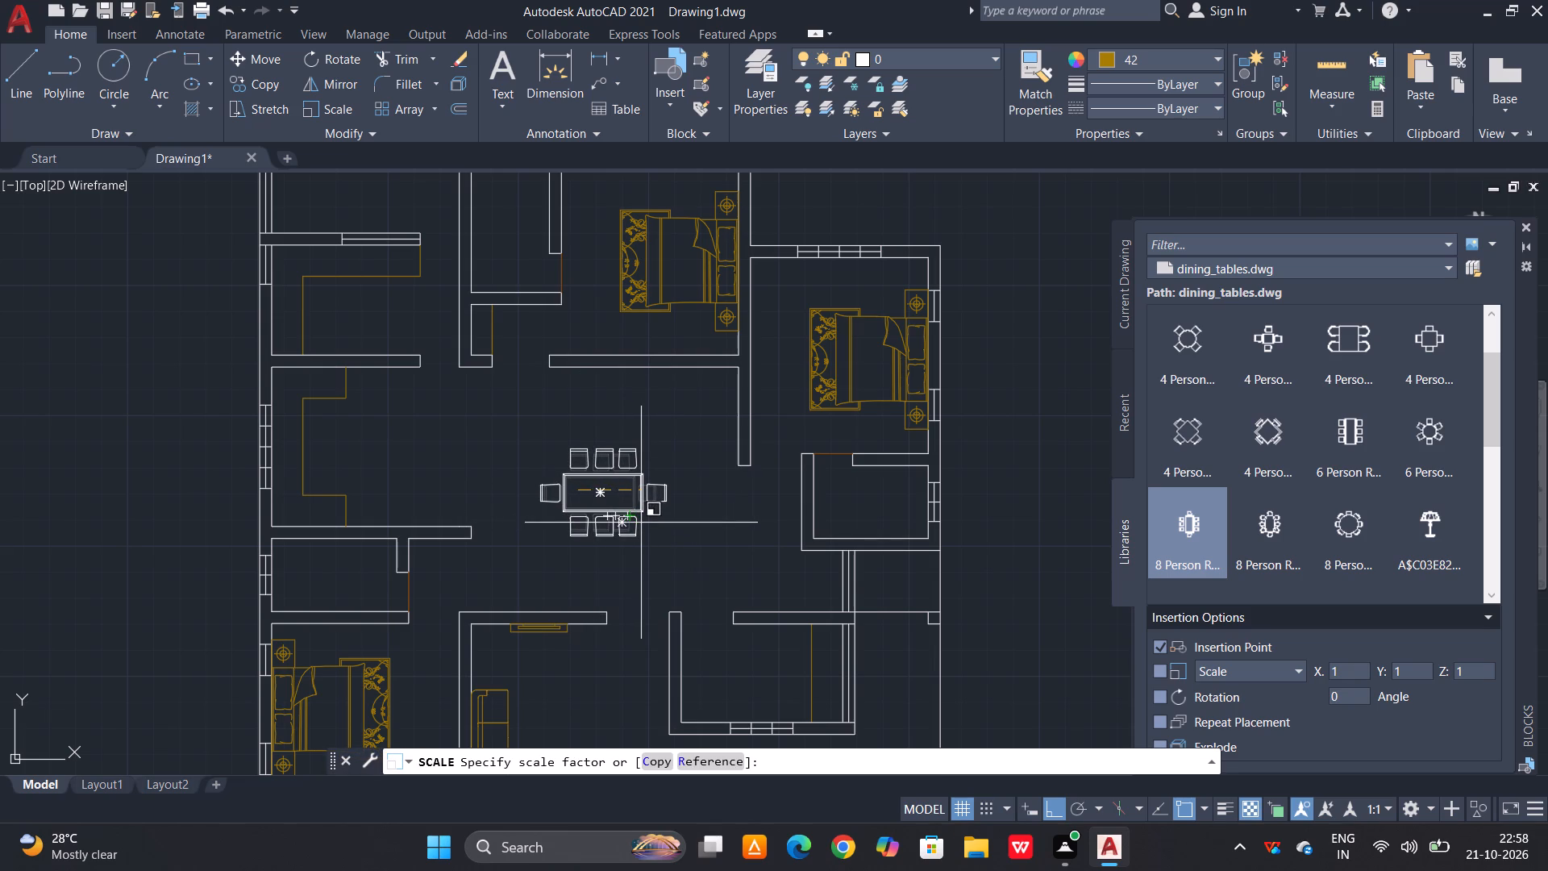
click(641, 523)
Explode the dining table block into separate objects.
click(697, 423)
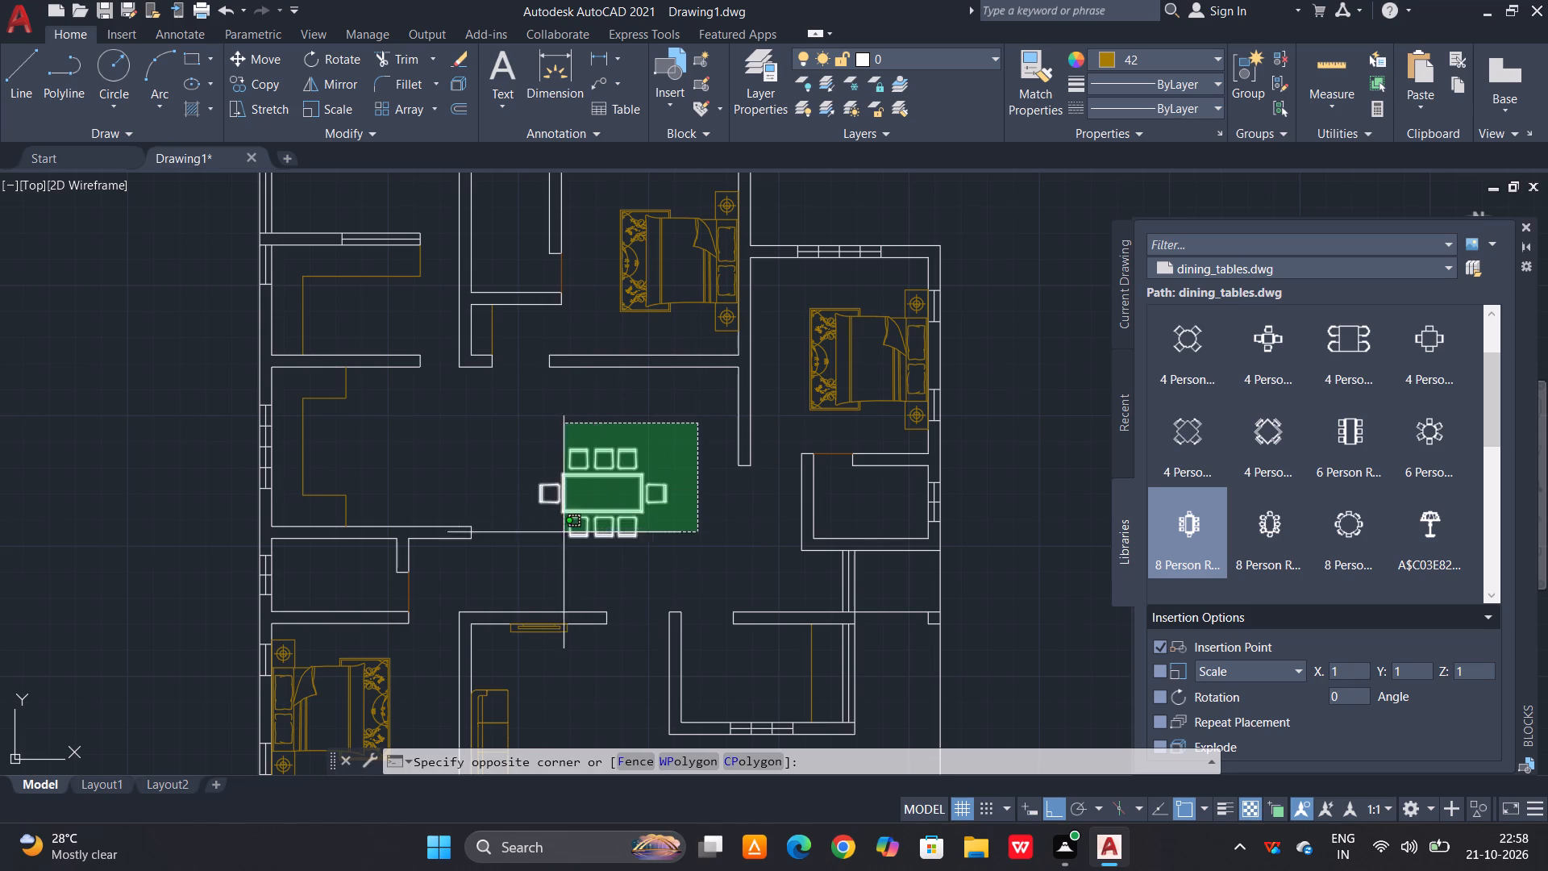
click(518, 560)
text(x)
key(space)
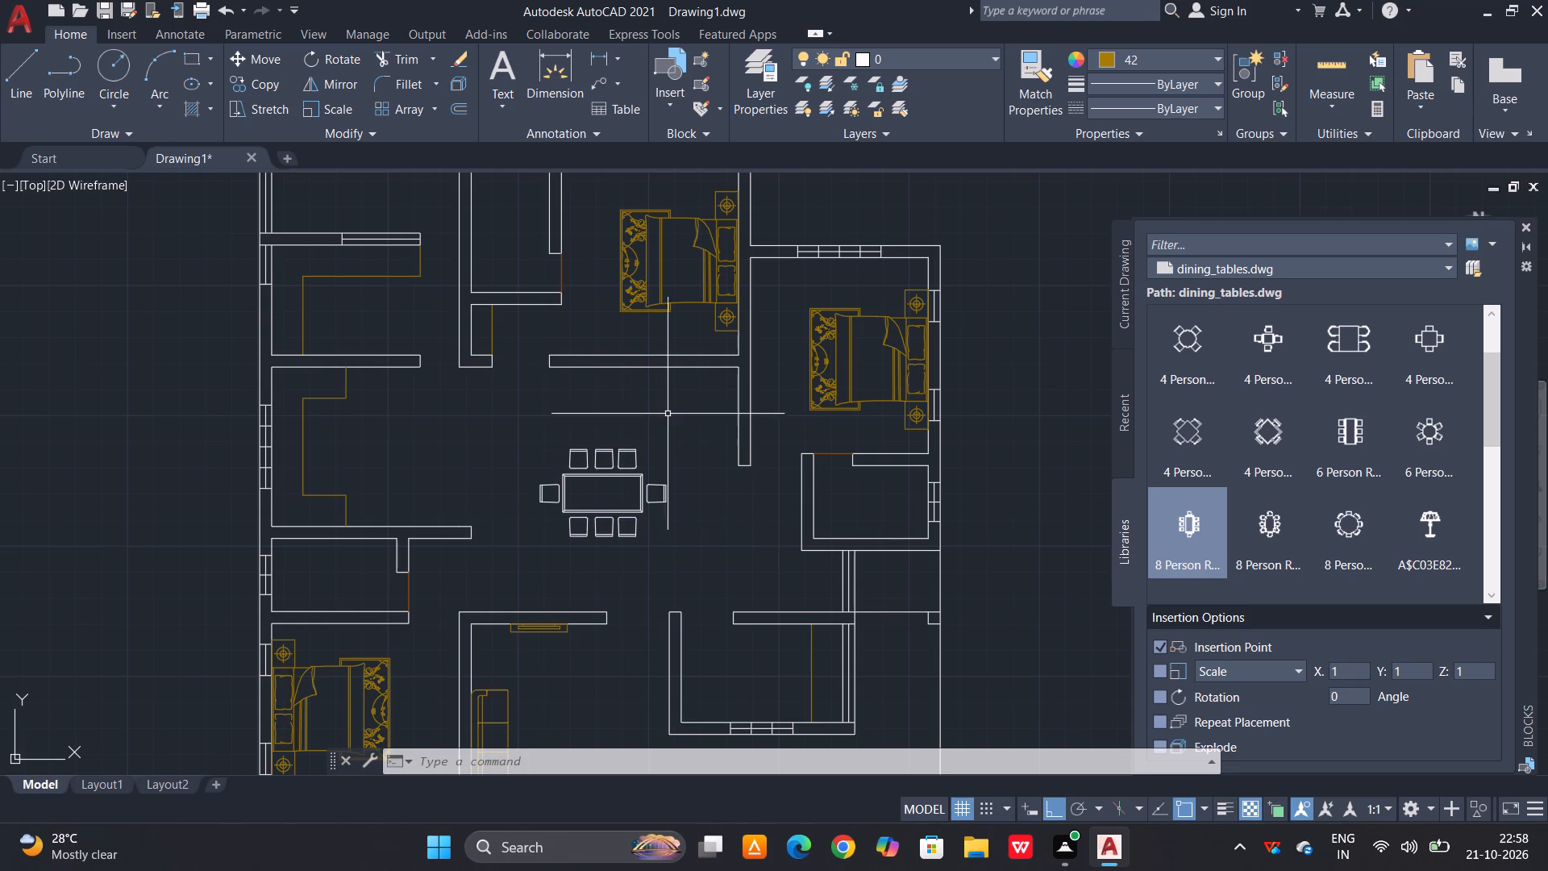
Change all the exploded dining table and chair objects to colour 42.
click(684, 408)
click(518, 551)
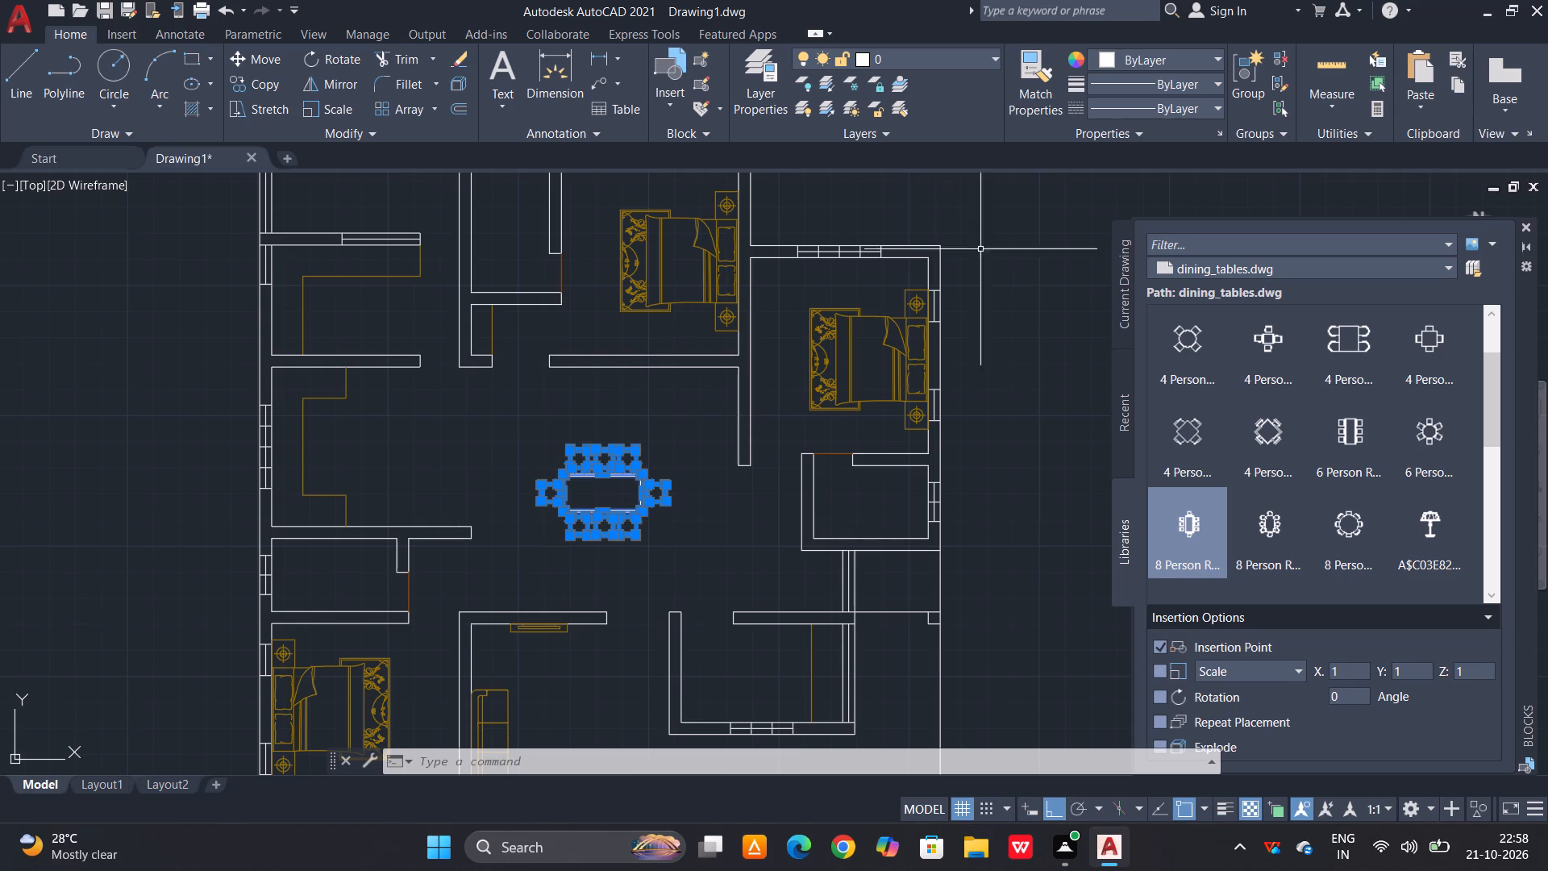
click(1213, 52)
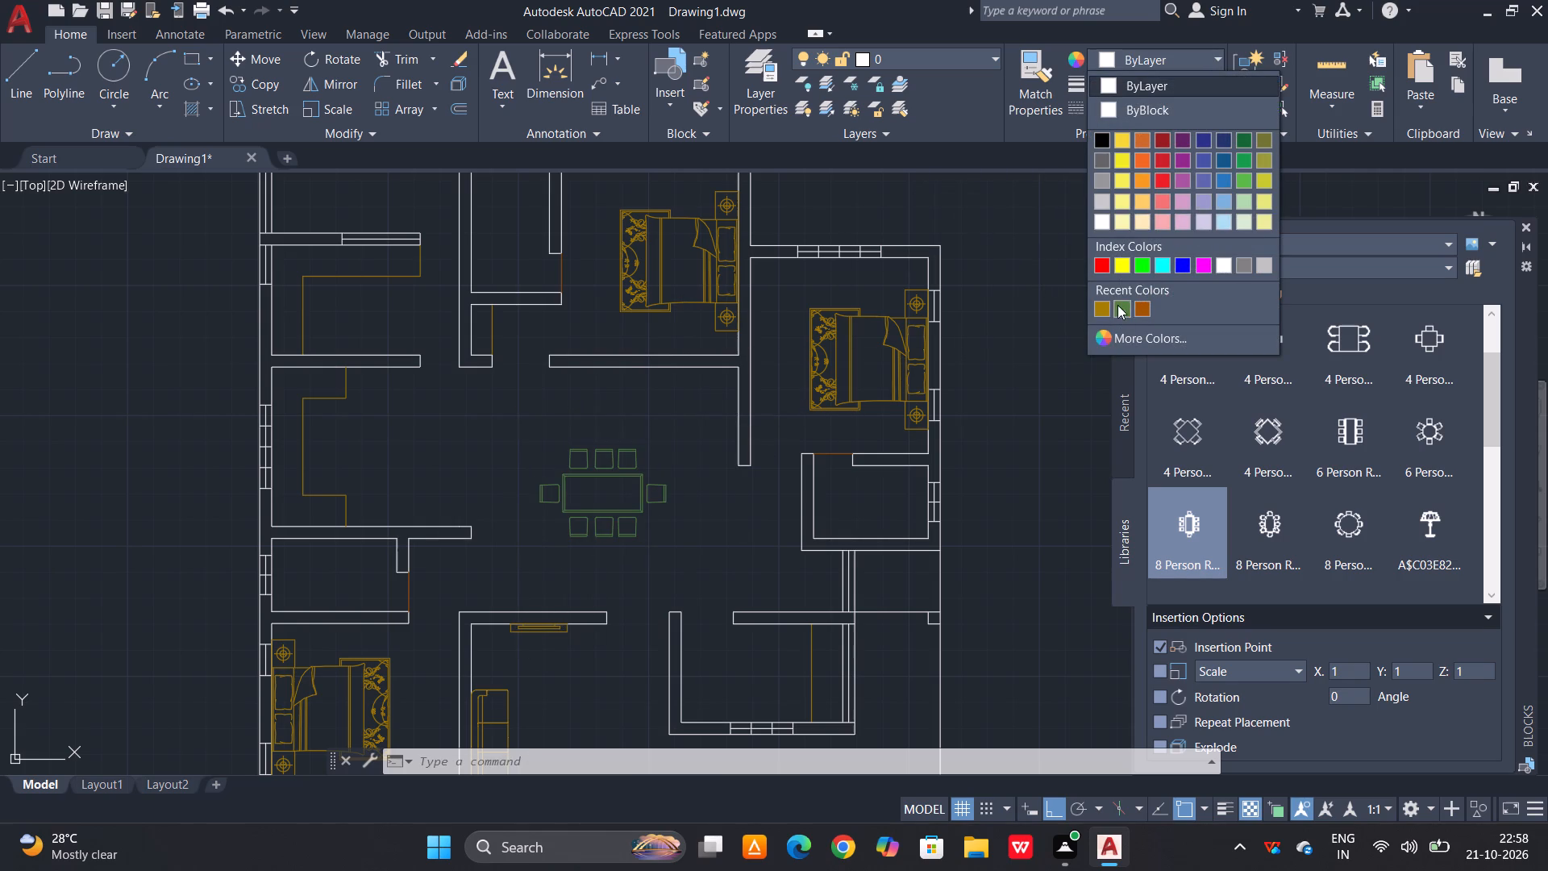
click(1097, 306)
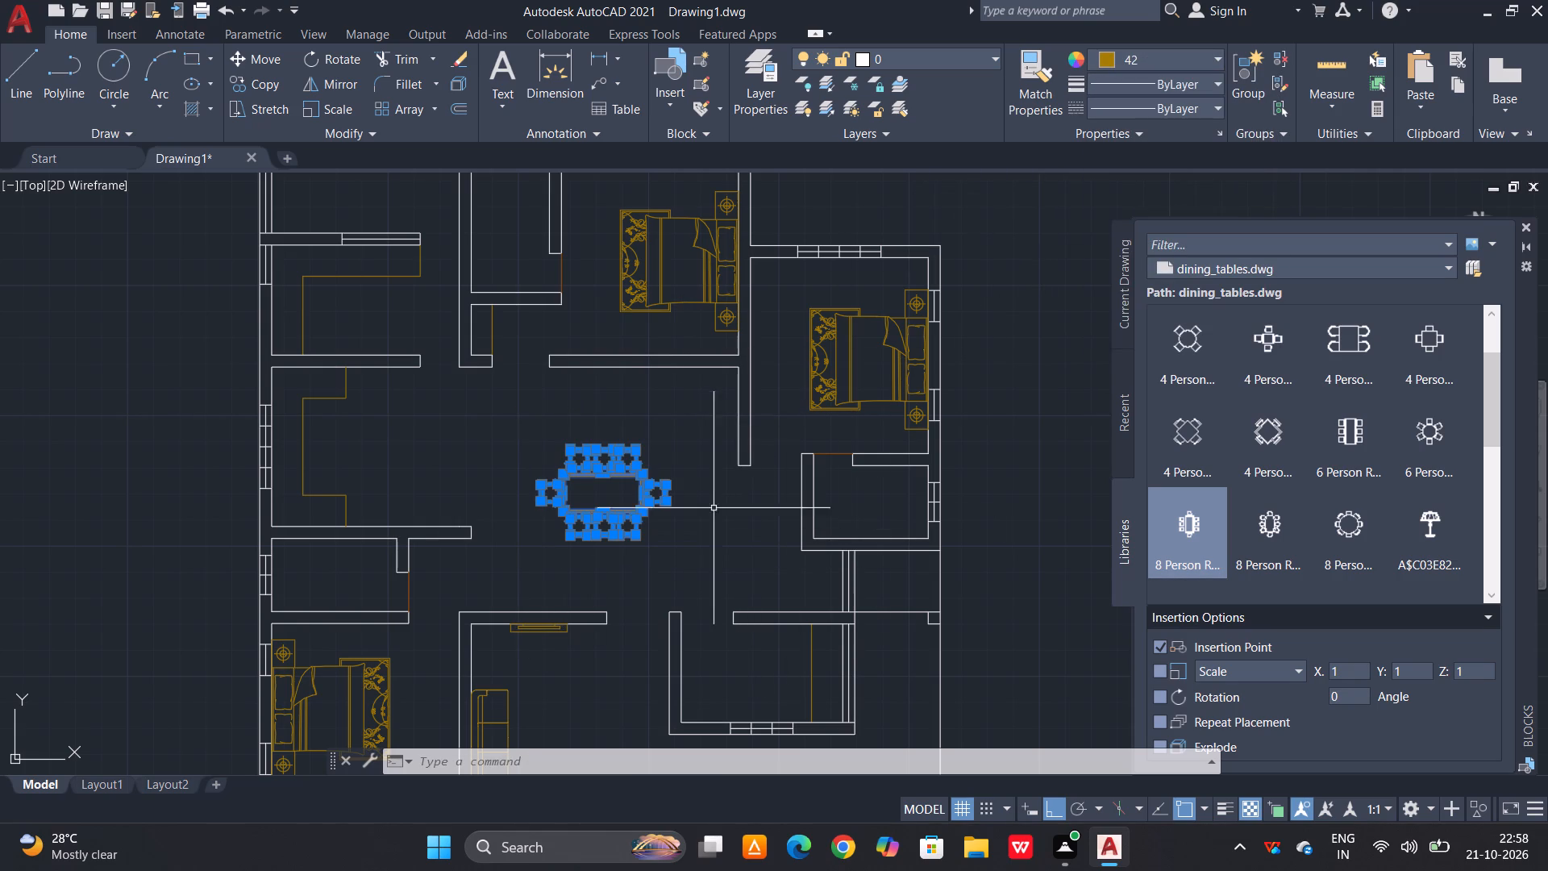
key(Escape)
Define the dining table and chair objects as a block named dt, converting them in place.
click(701, 420)
click(506, 553)
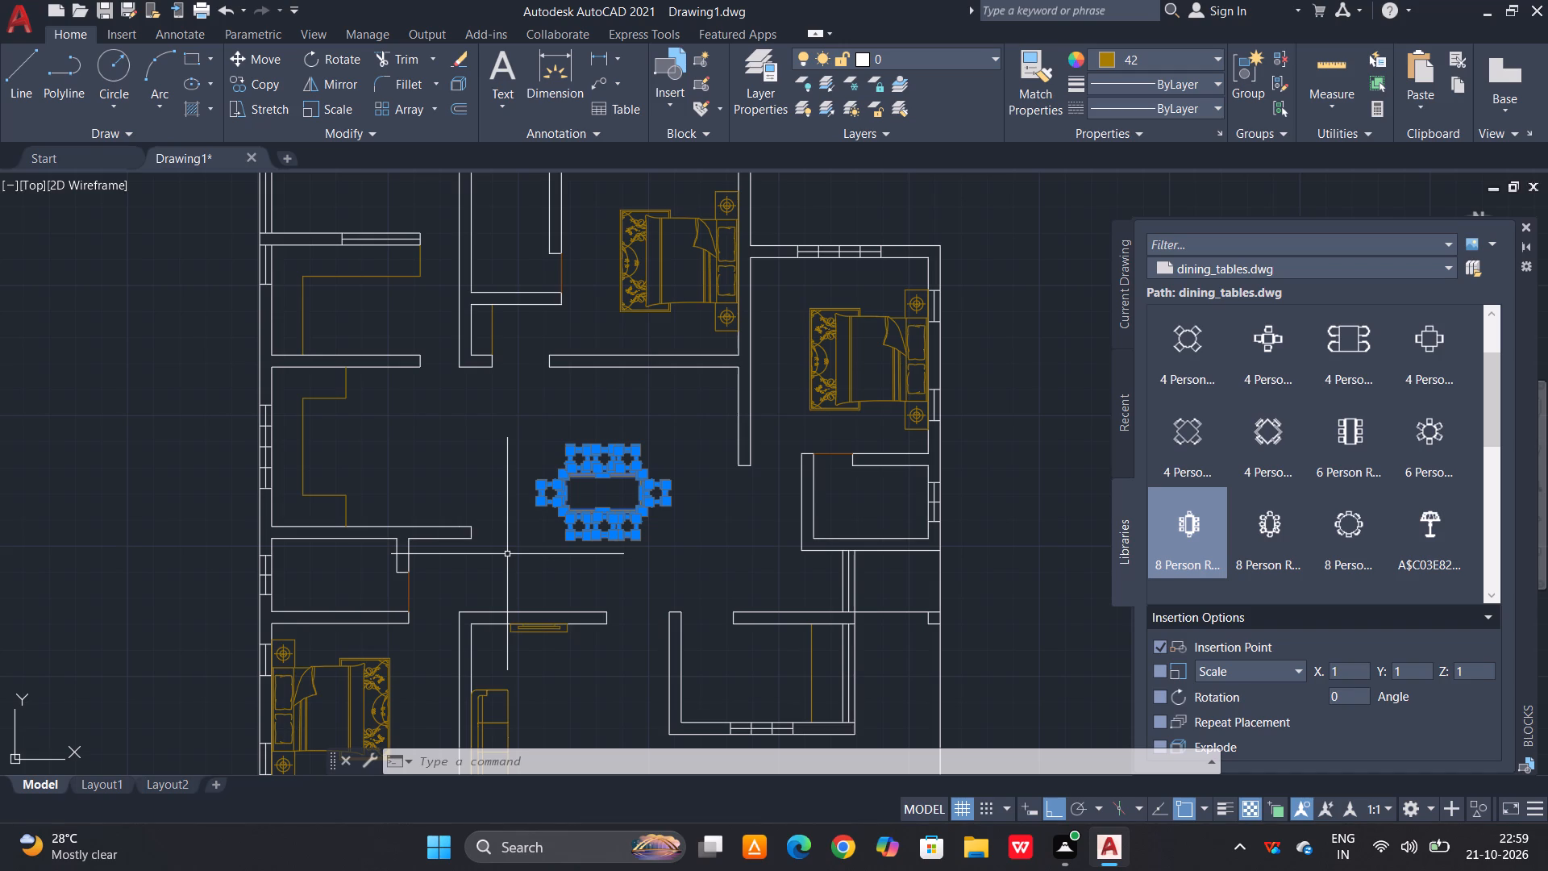
text(b)
key(space)
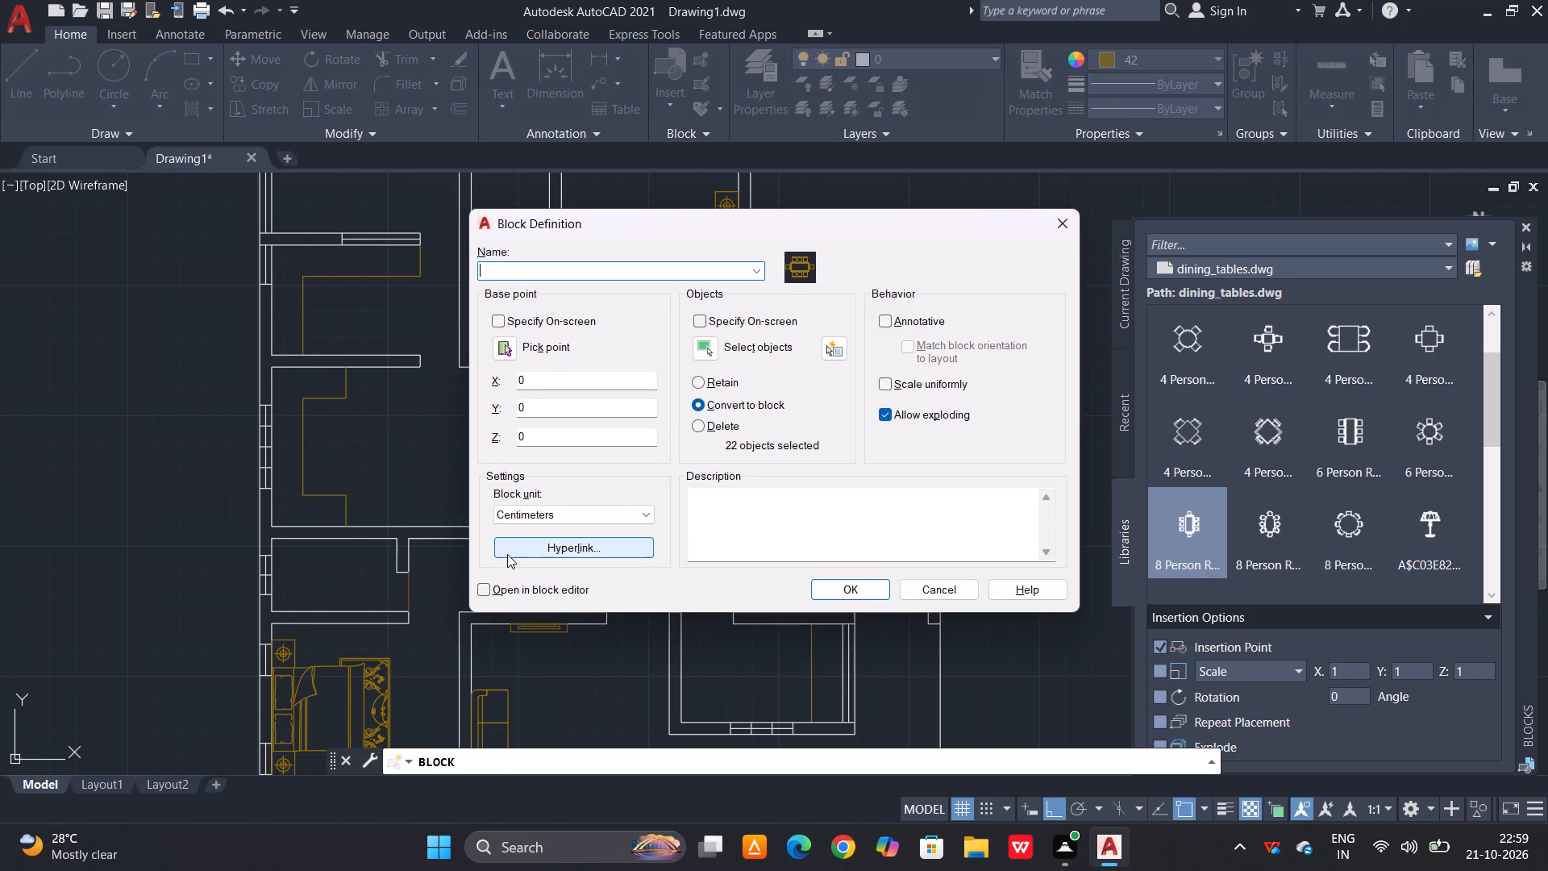
text(dt)
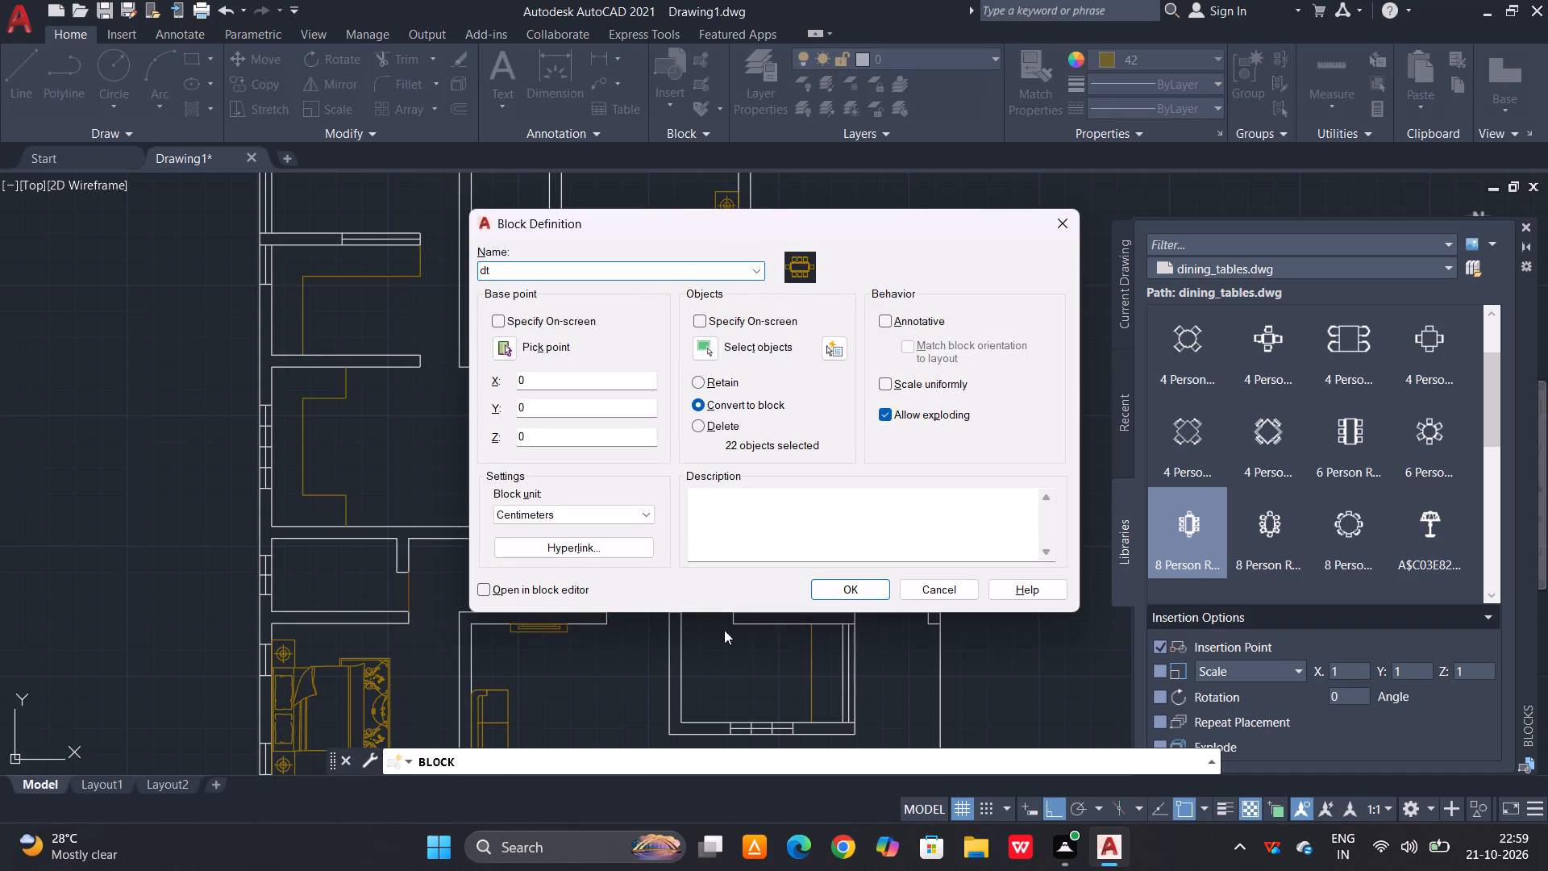
click(859, 590)
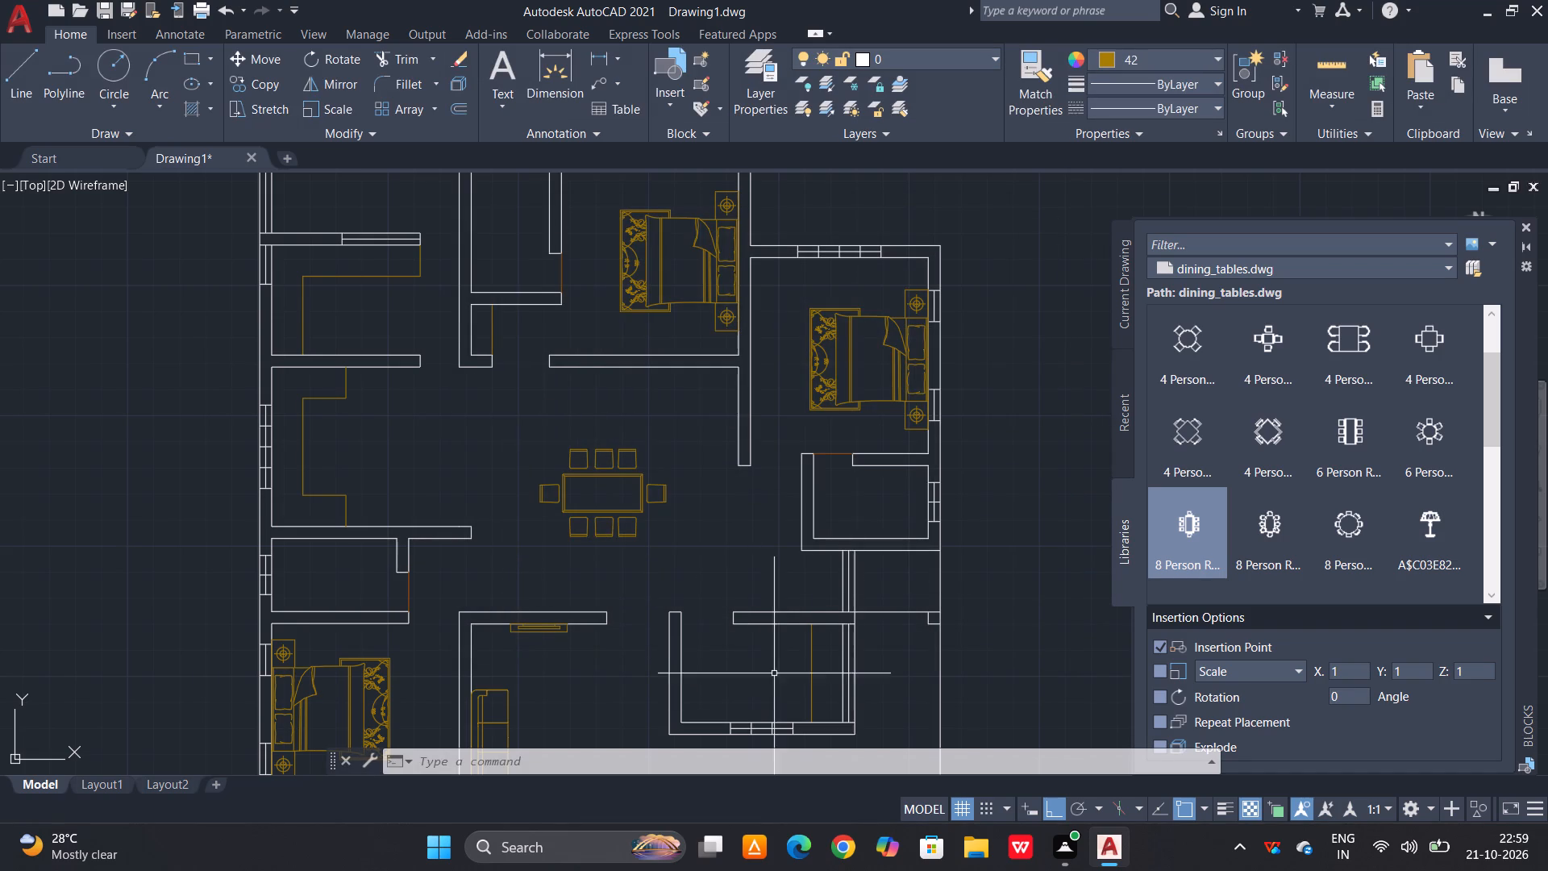
Match the lower right room's cabinet line and the left room's counter outline to the orange doorway line of the small right-hand room.
scroll(826, 469, up, 1)
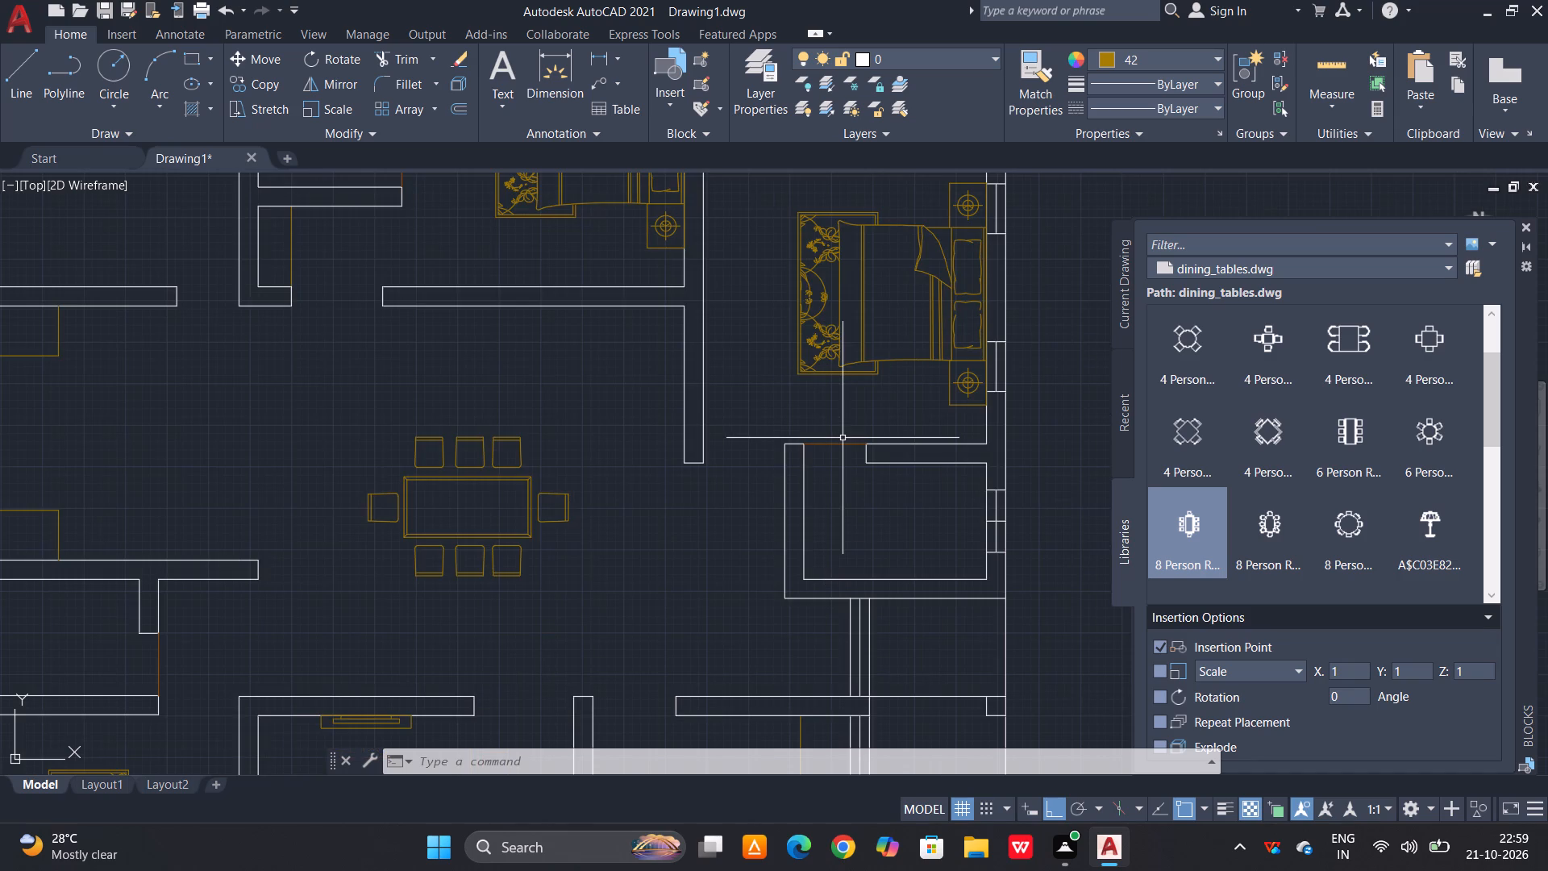
scroll(843, 435, down, 1)
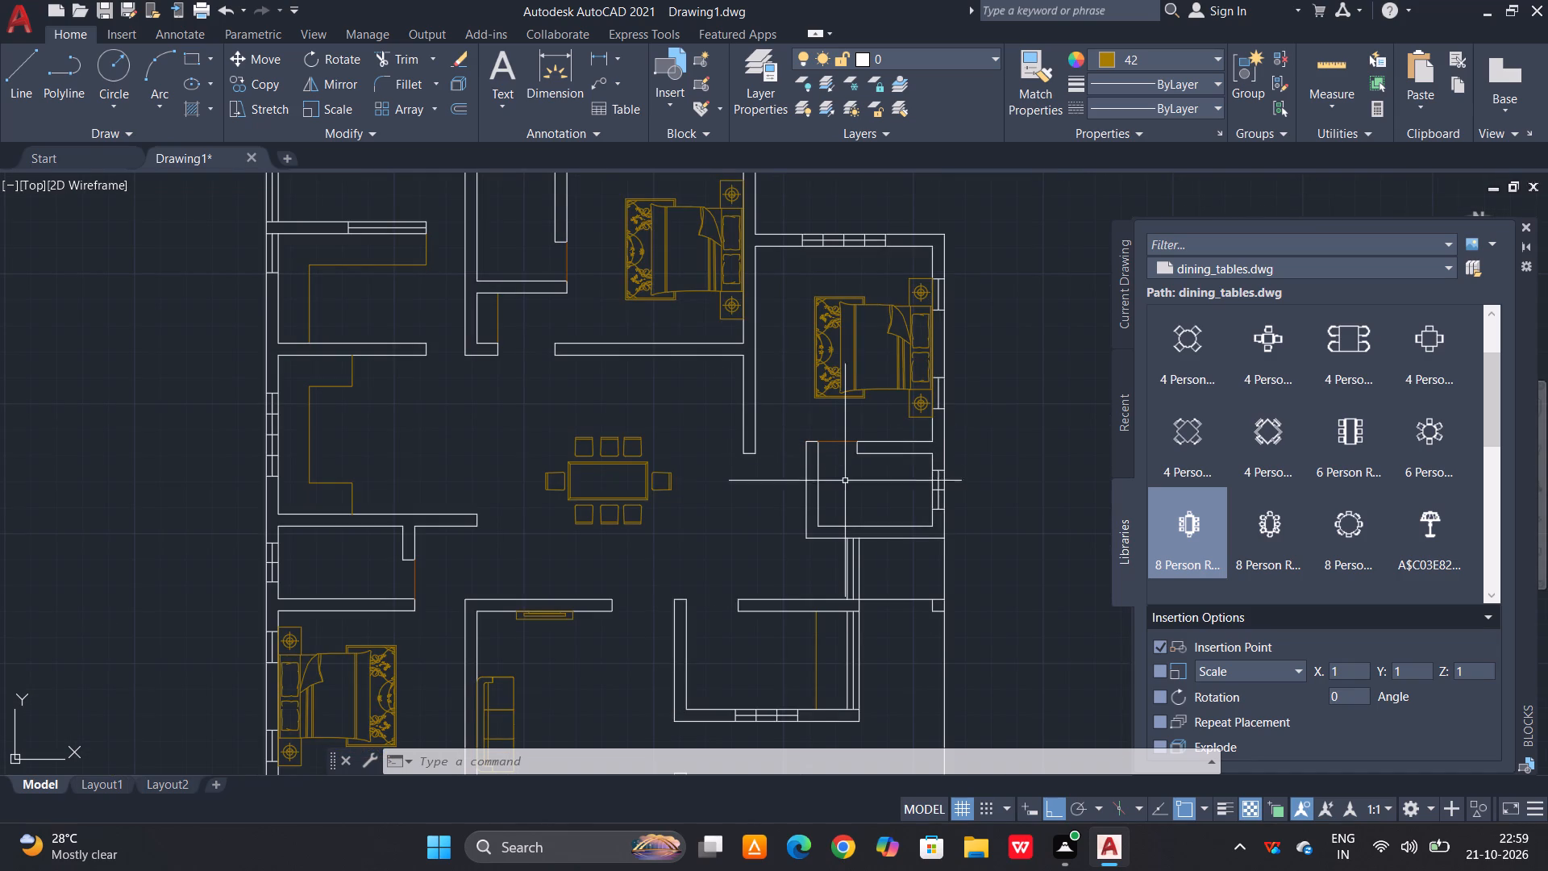
text(ma)
key(space)
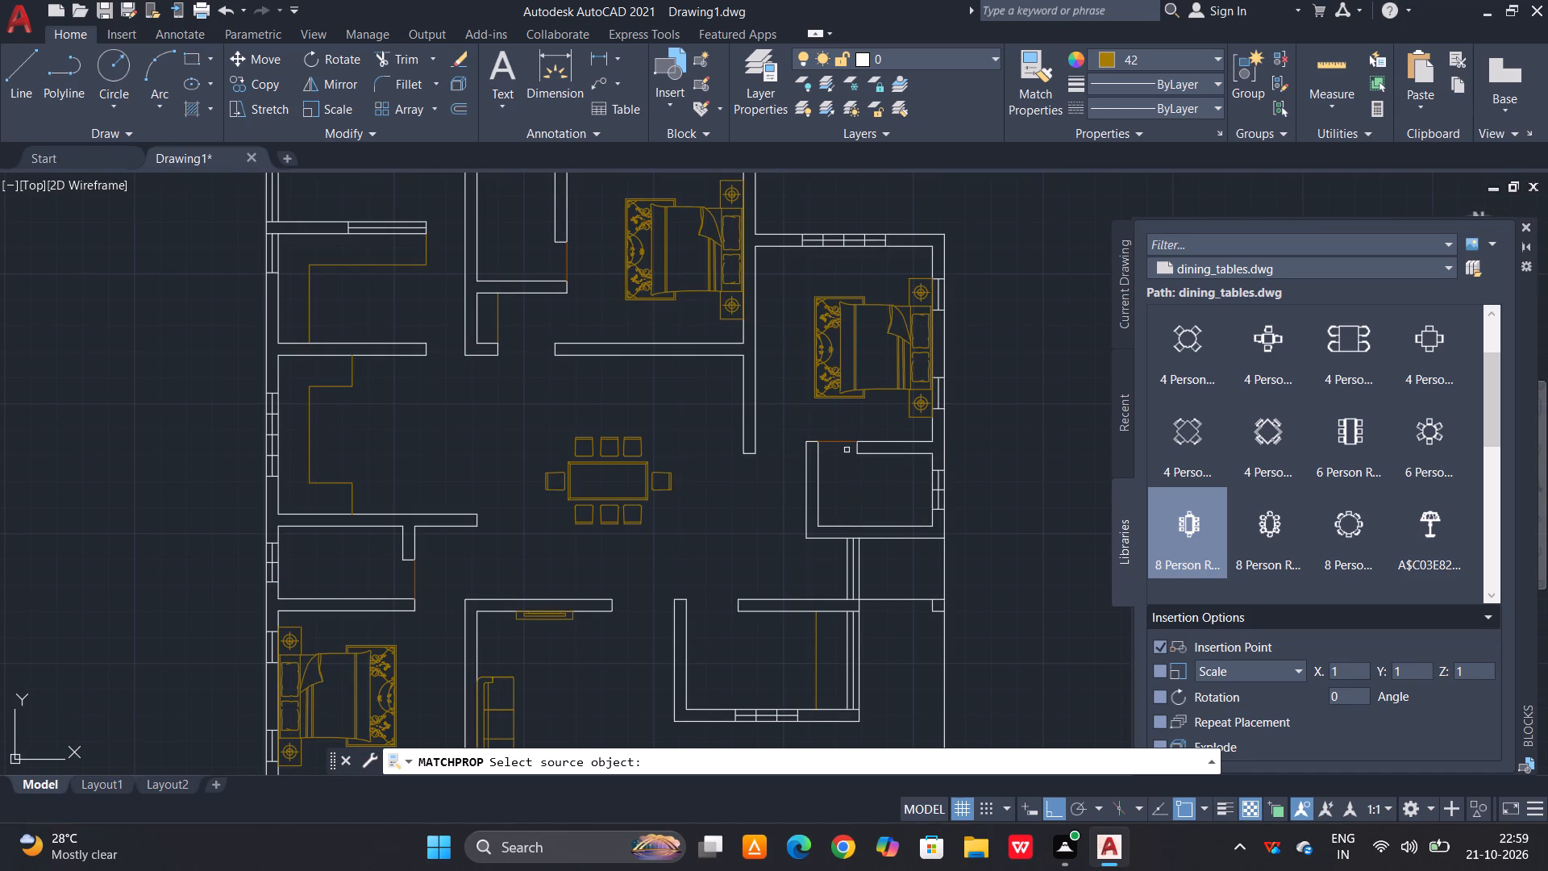
click(847, 443)
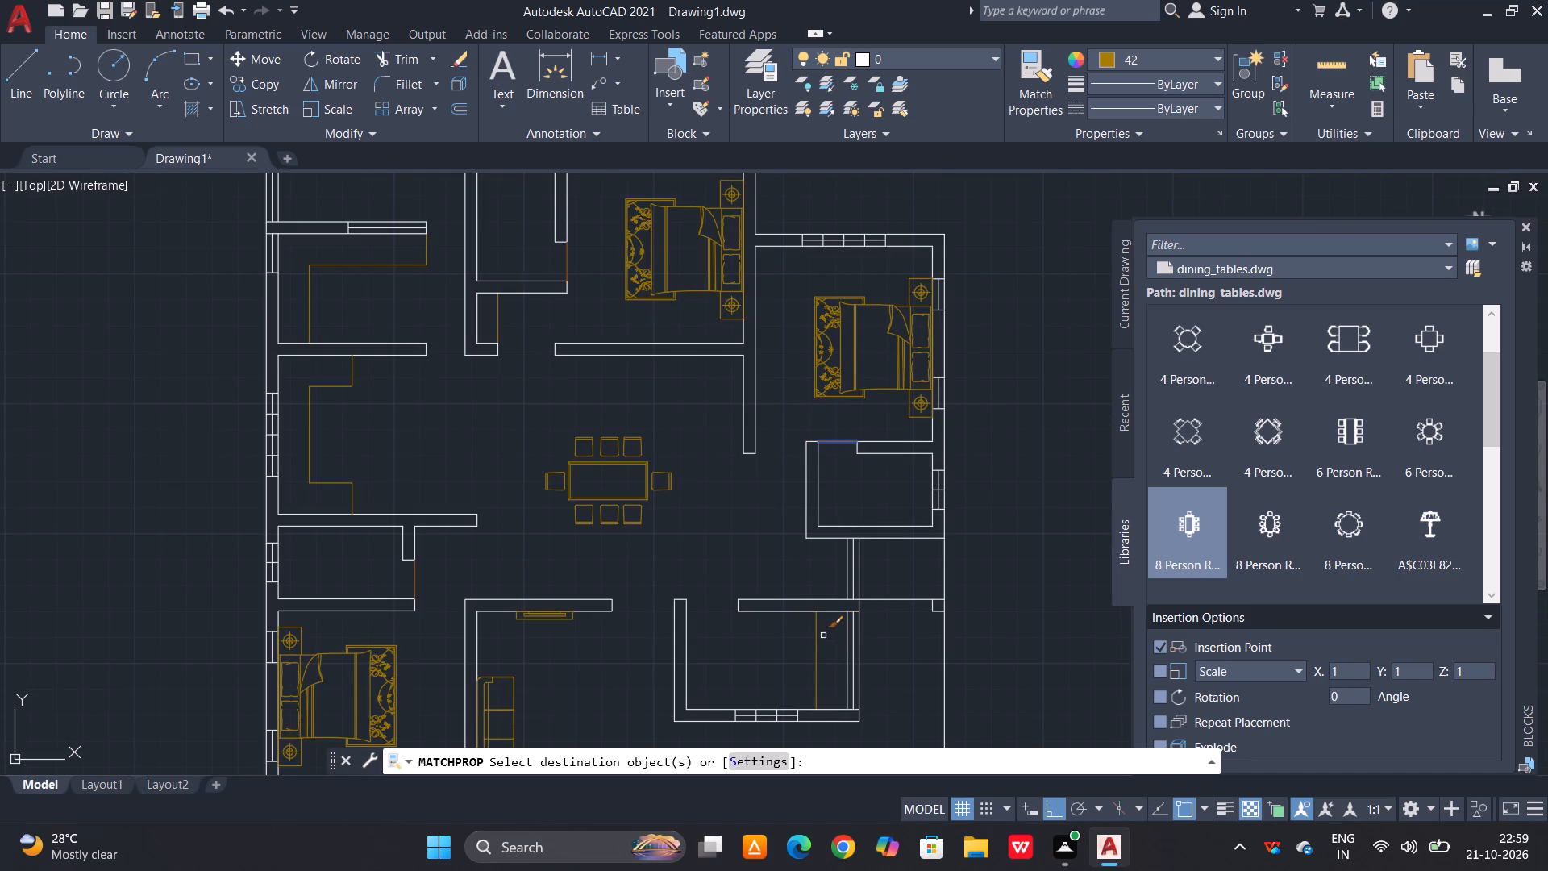
click(816, 644)
click(357, 369)
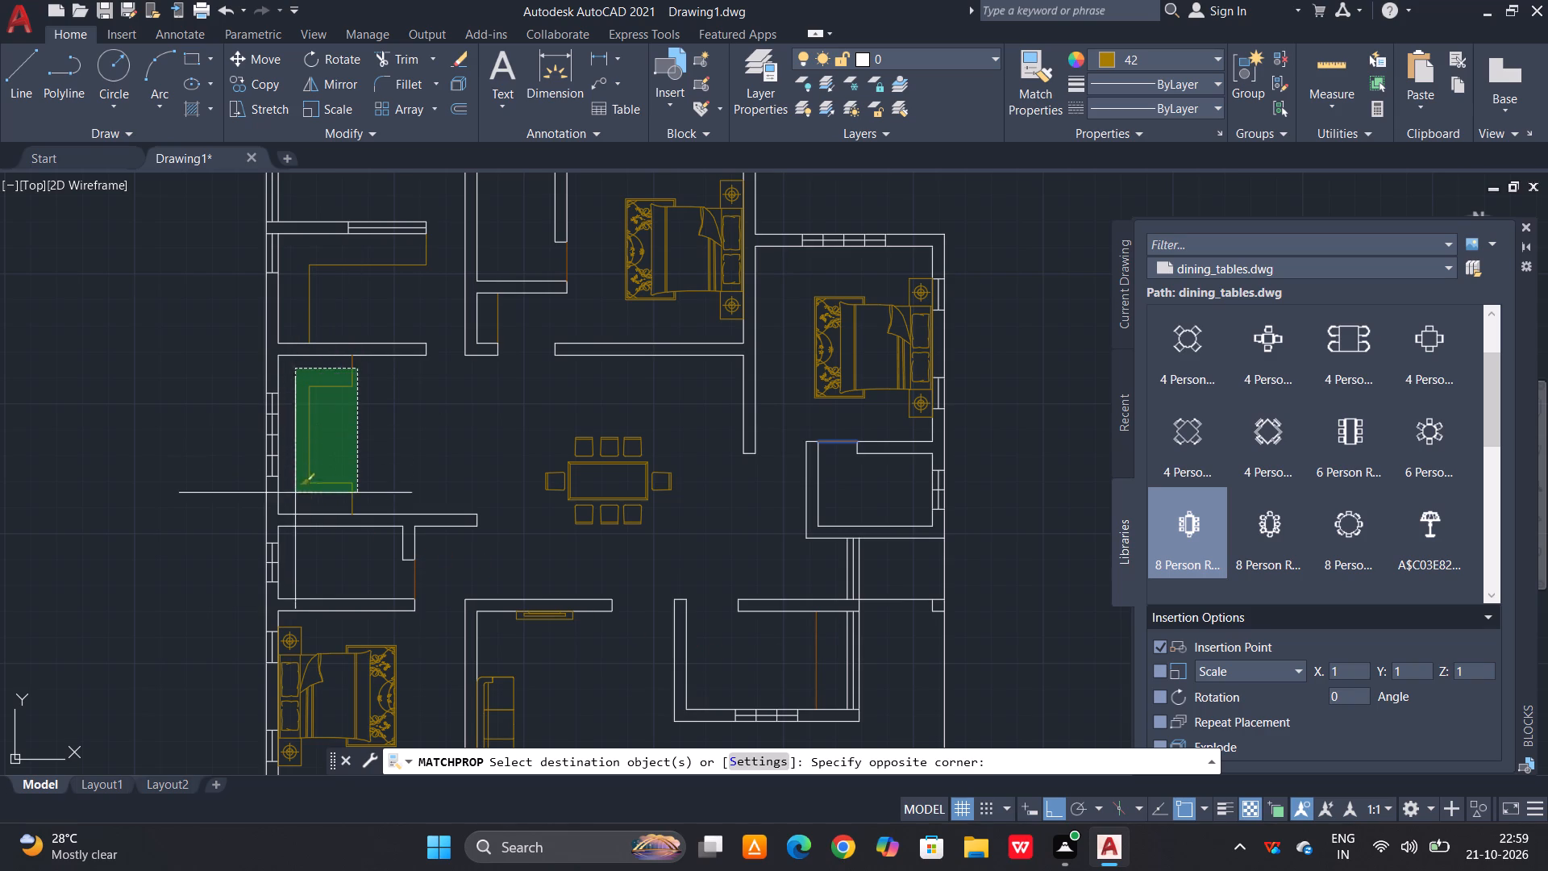
click(317, 493)
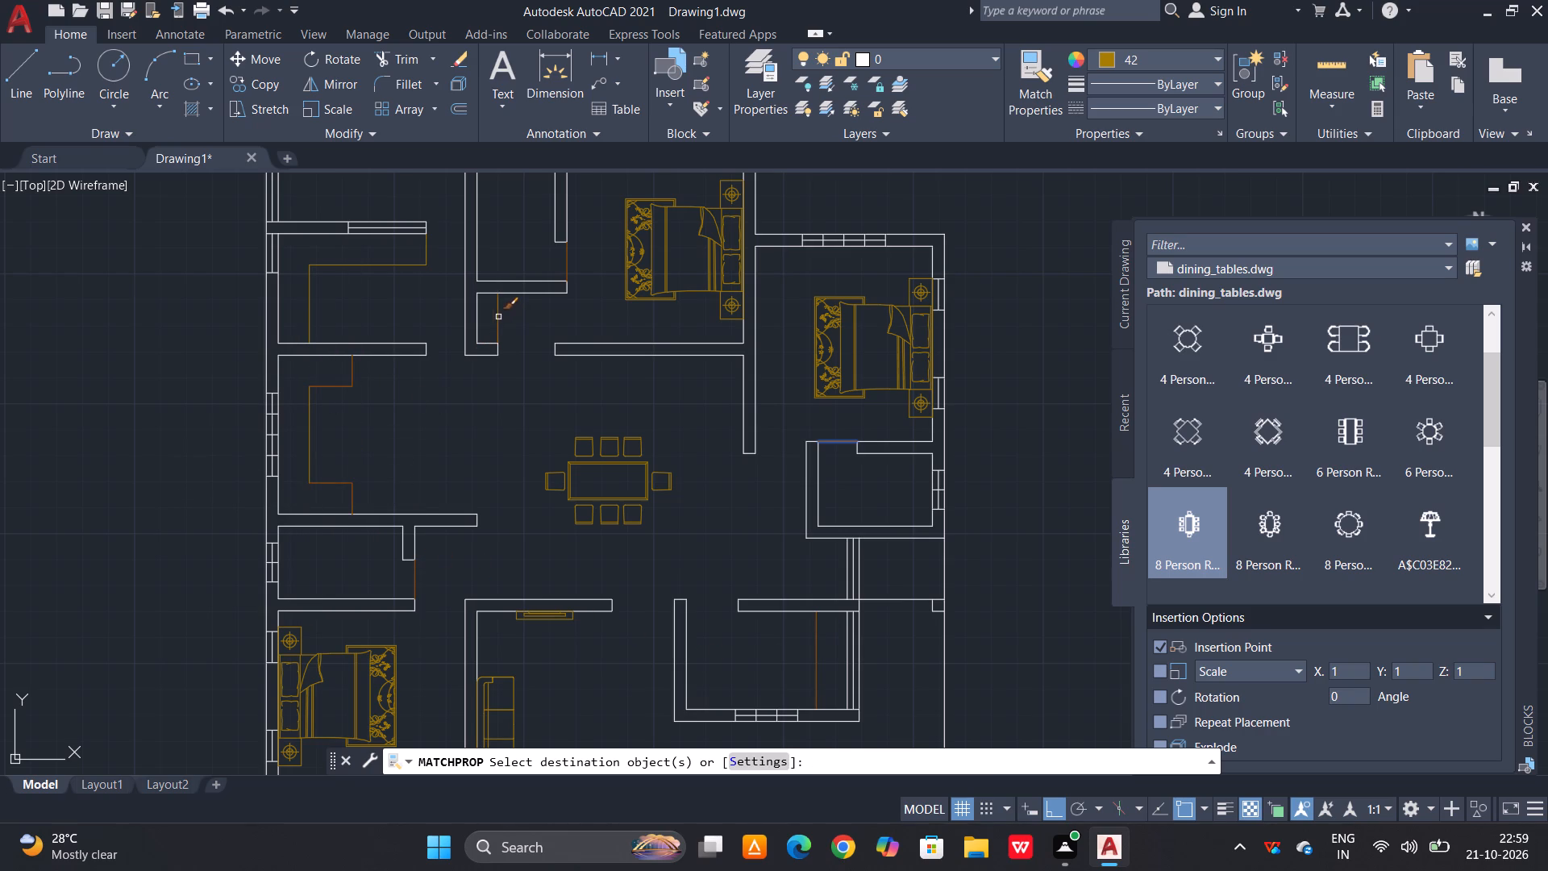
Match the small closet's front line and the doorway line beside the upper bedroom to the orange source line.
click(493, 318)
click(510, 319)
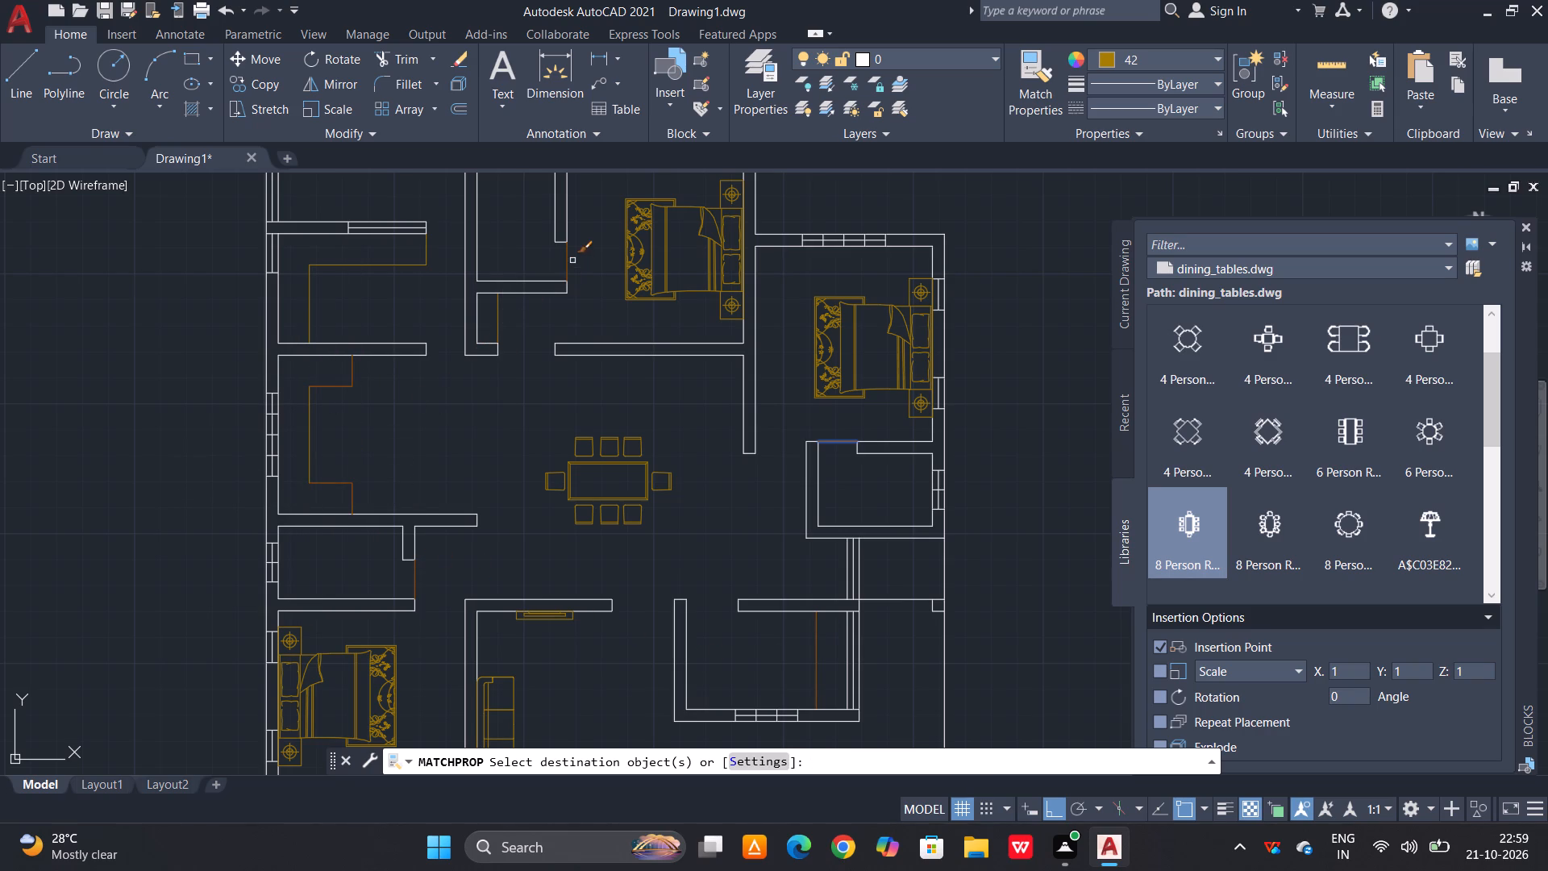
click(564, 260)
click(543, 268)
click(576, 257)
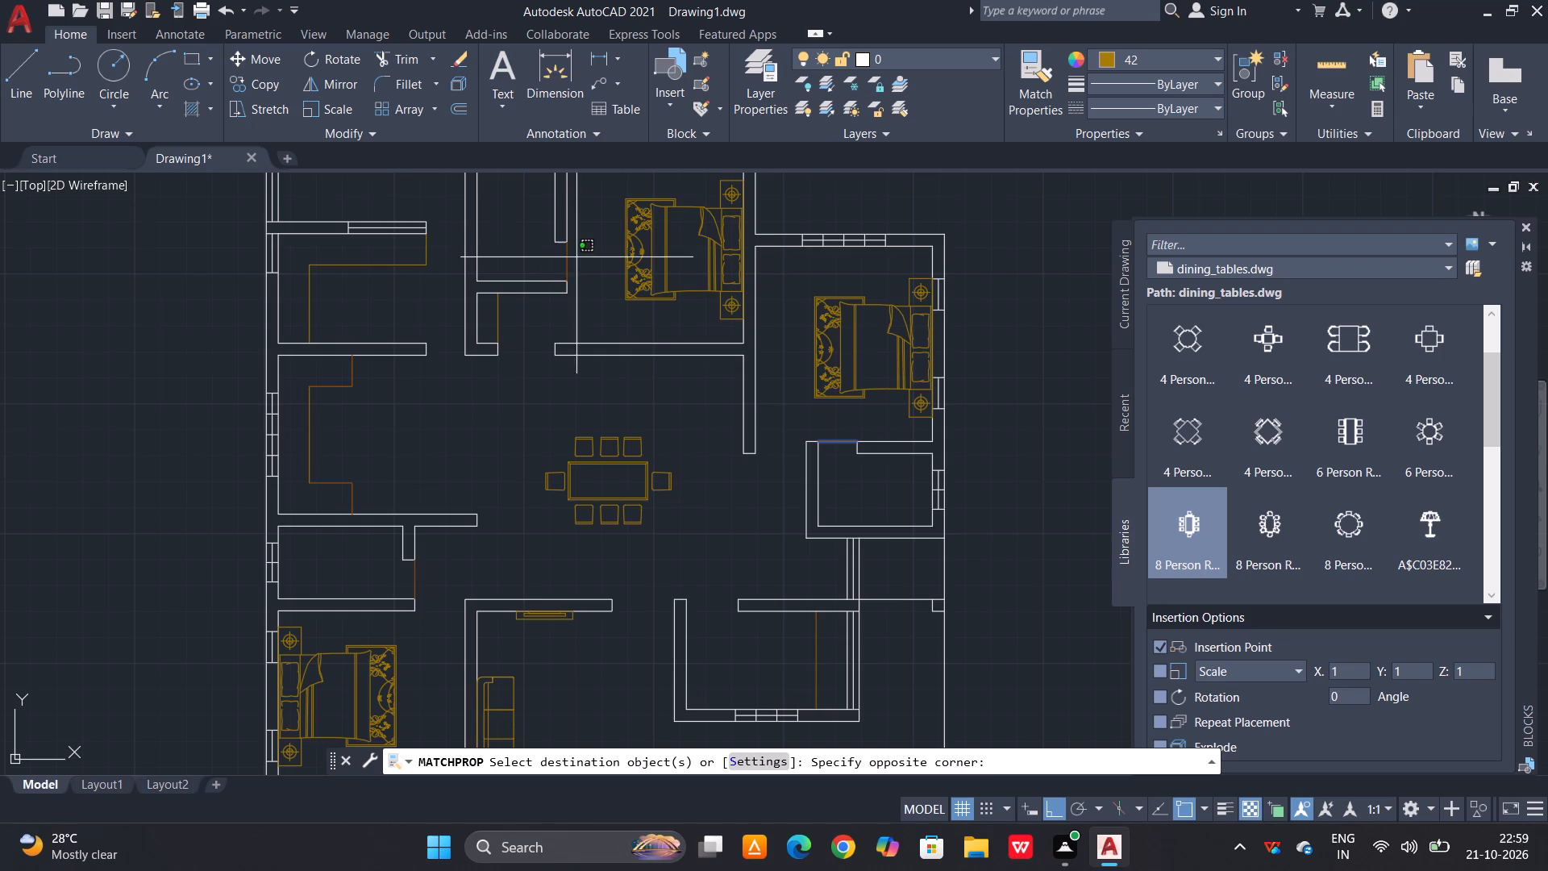
click(550, 261)
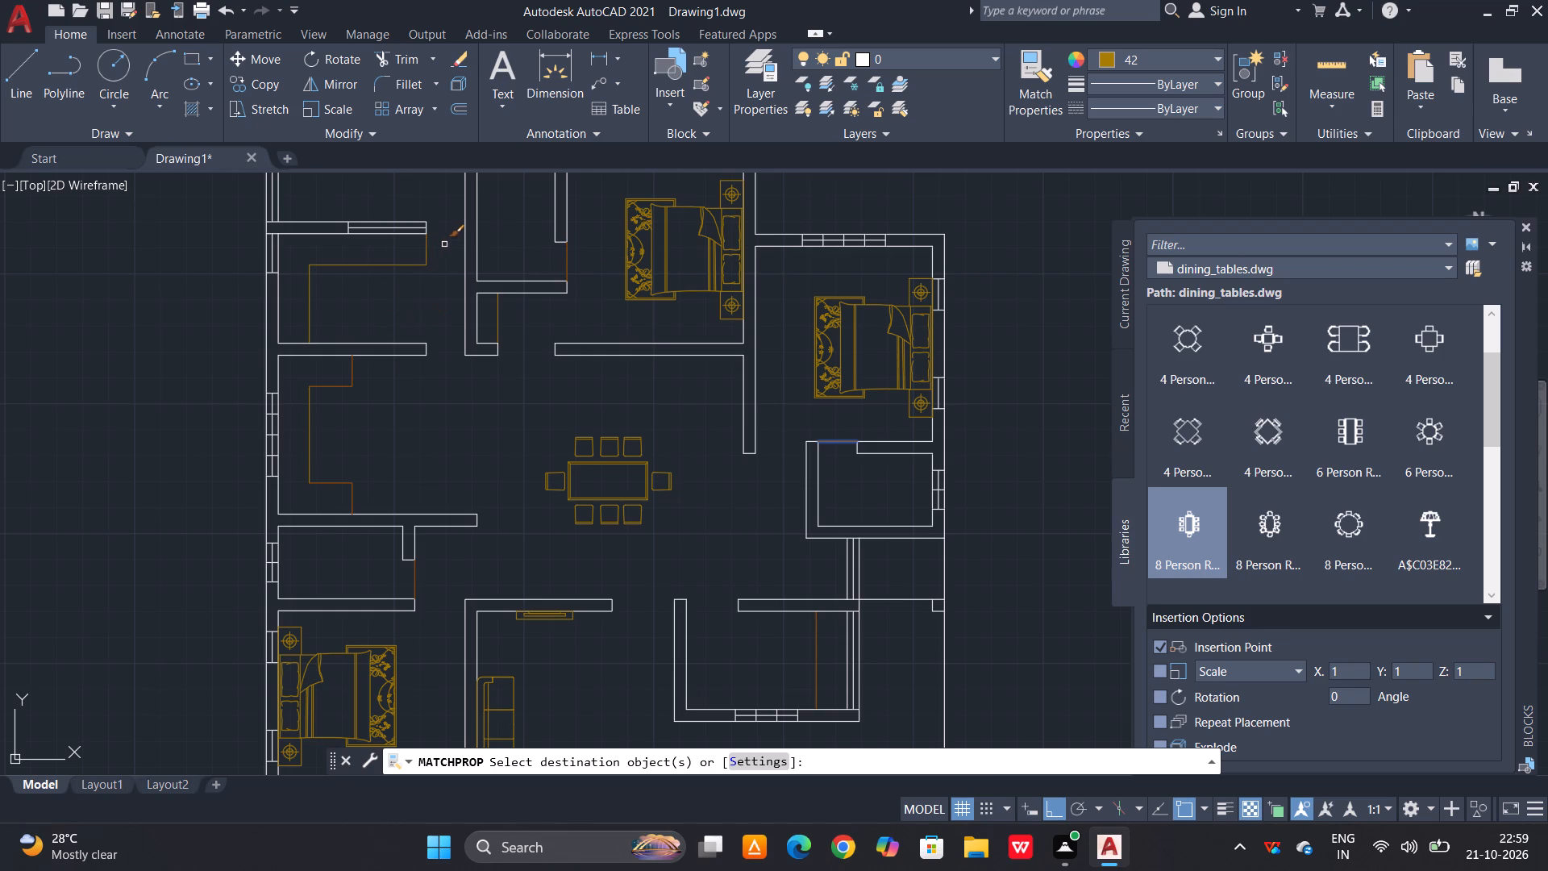
Match the two left-hand rooms' counter outlines, and the closet's front line again, to the same orange source line.
click(444, 240)
click(345, 304)
click(355, 281)
click(296, 319)
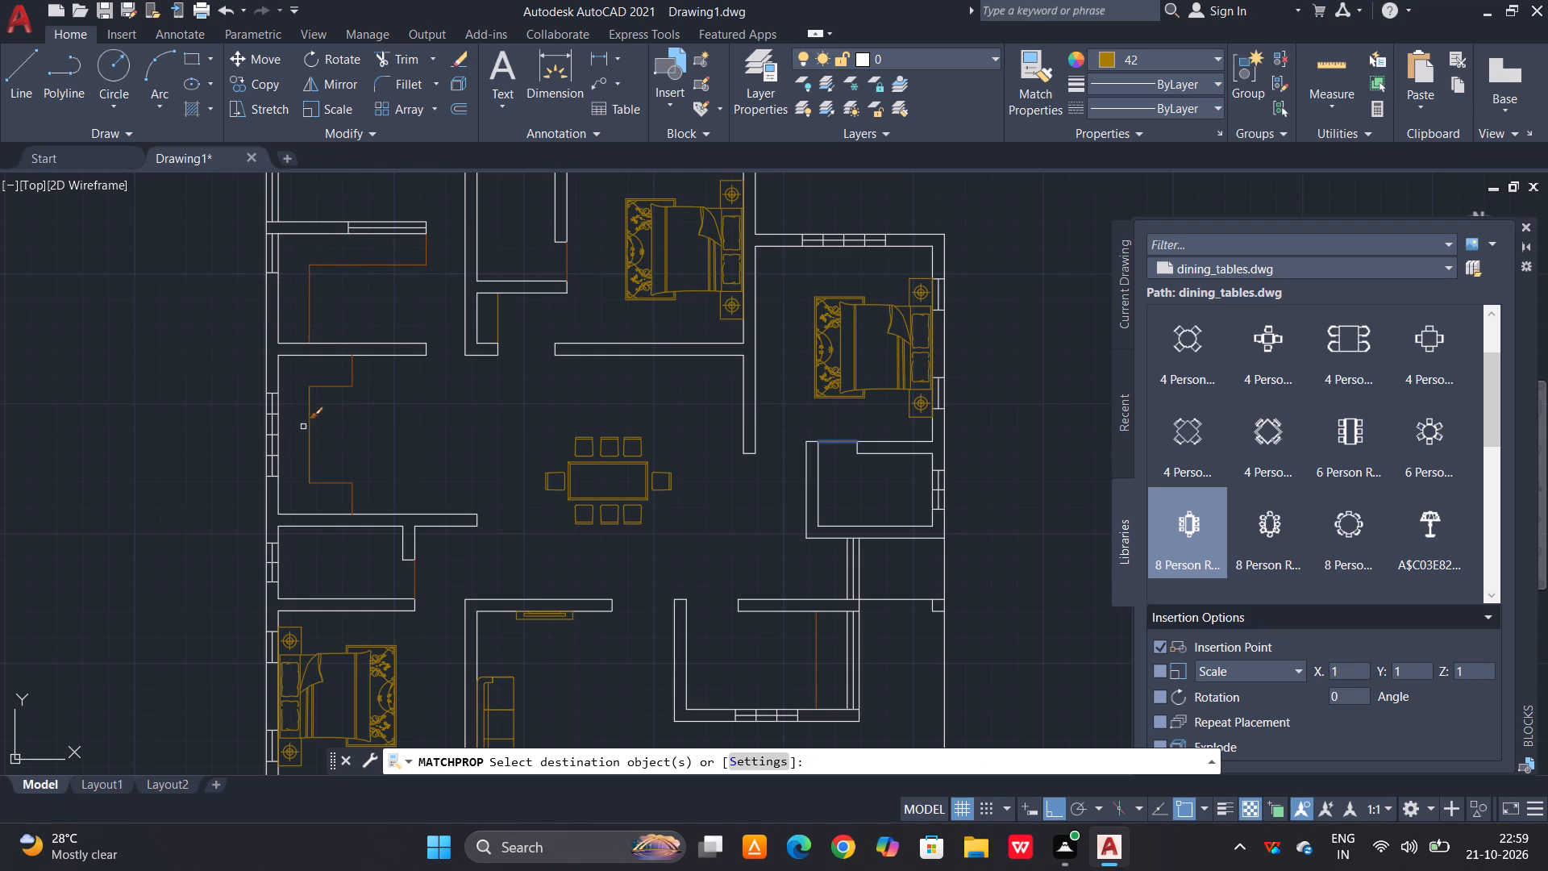
click(317, 425)
click(295, 440)
scroll(490, 323, up, 1)
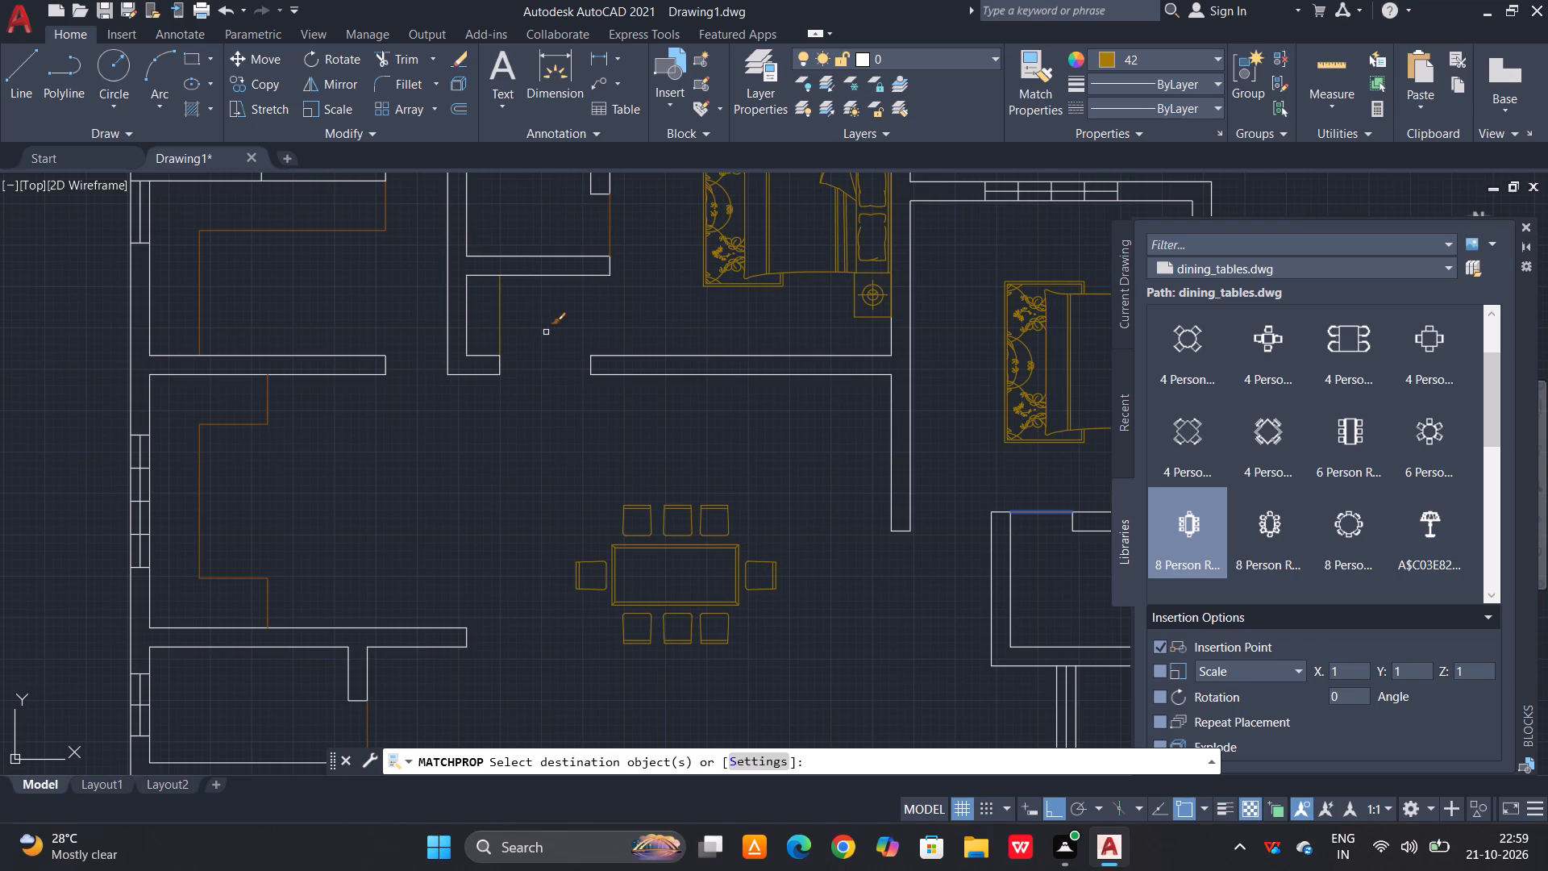
click(535, 302)
click(487, 323)
scroll(591, 403, down, 1)
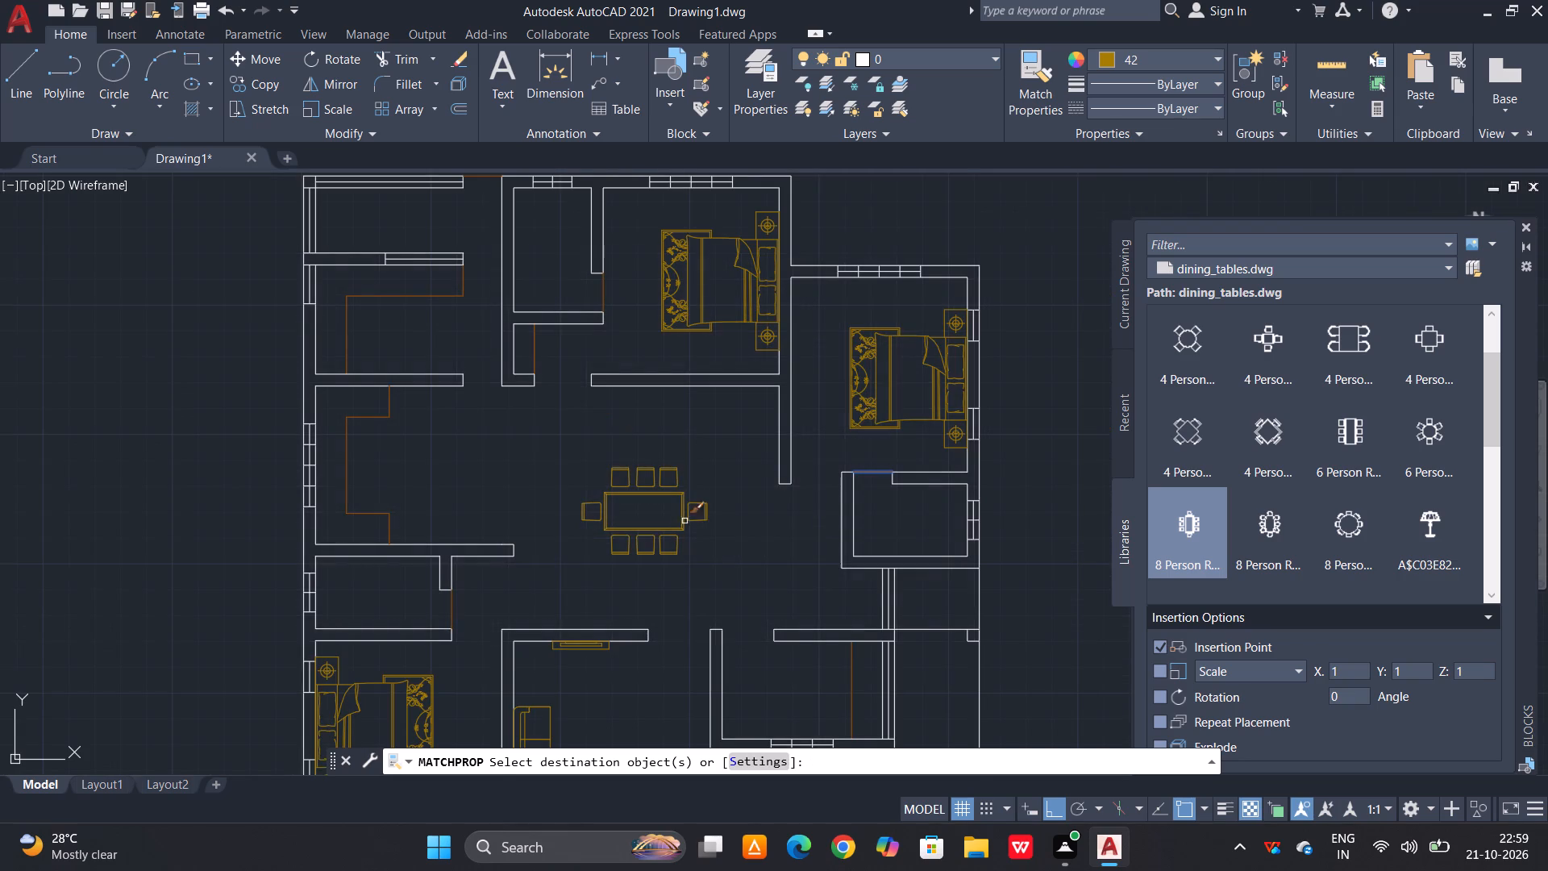
key(Escape)
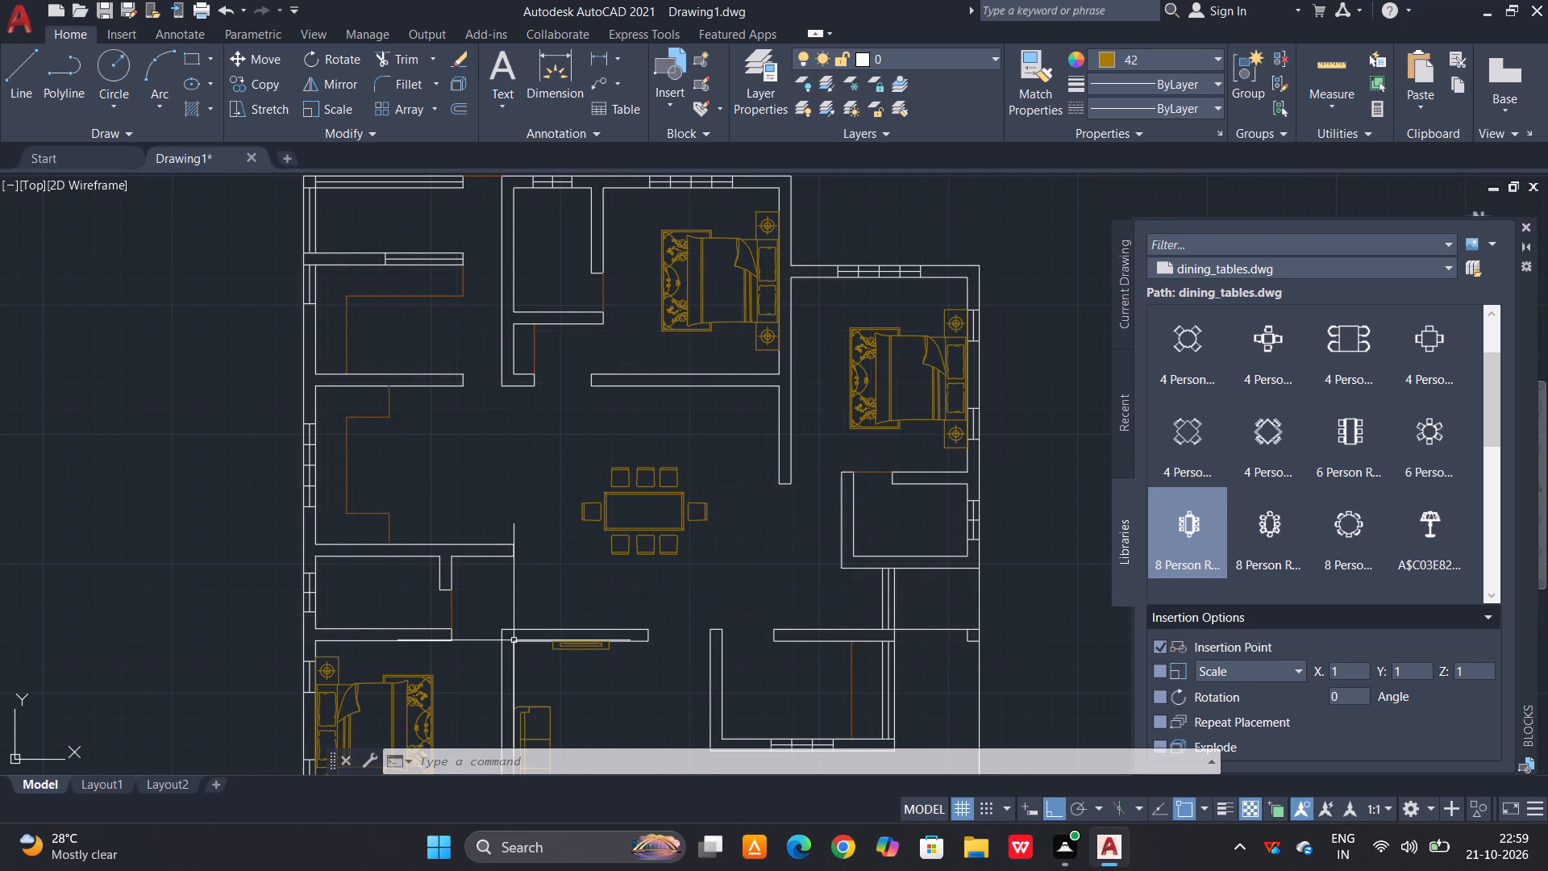
Draw a small circle for a stove burner on the upper left room's counter, between the outer wall and the counter line.
middle_drag(493, 630, 560, 729)
scroll(368, 585, up, 1)
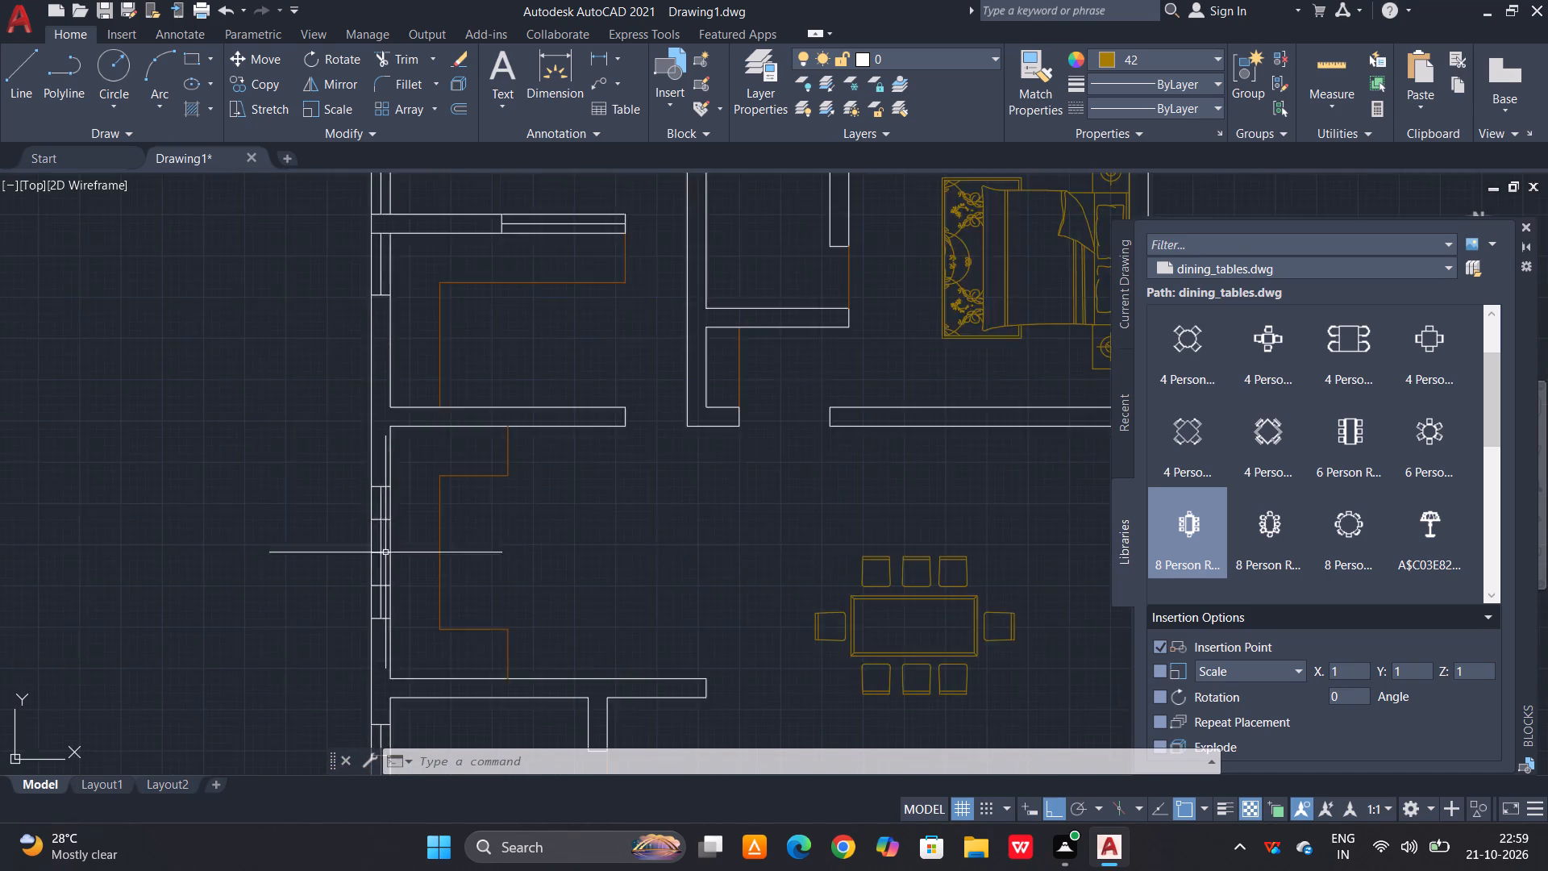
scroll(385, 550, up, 1)
text(c)
key(space)
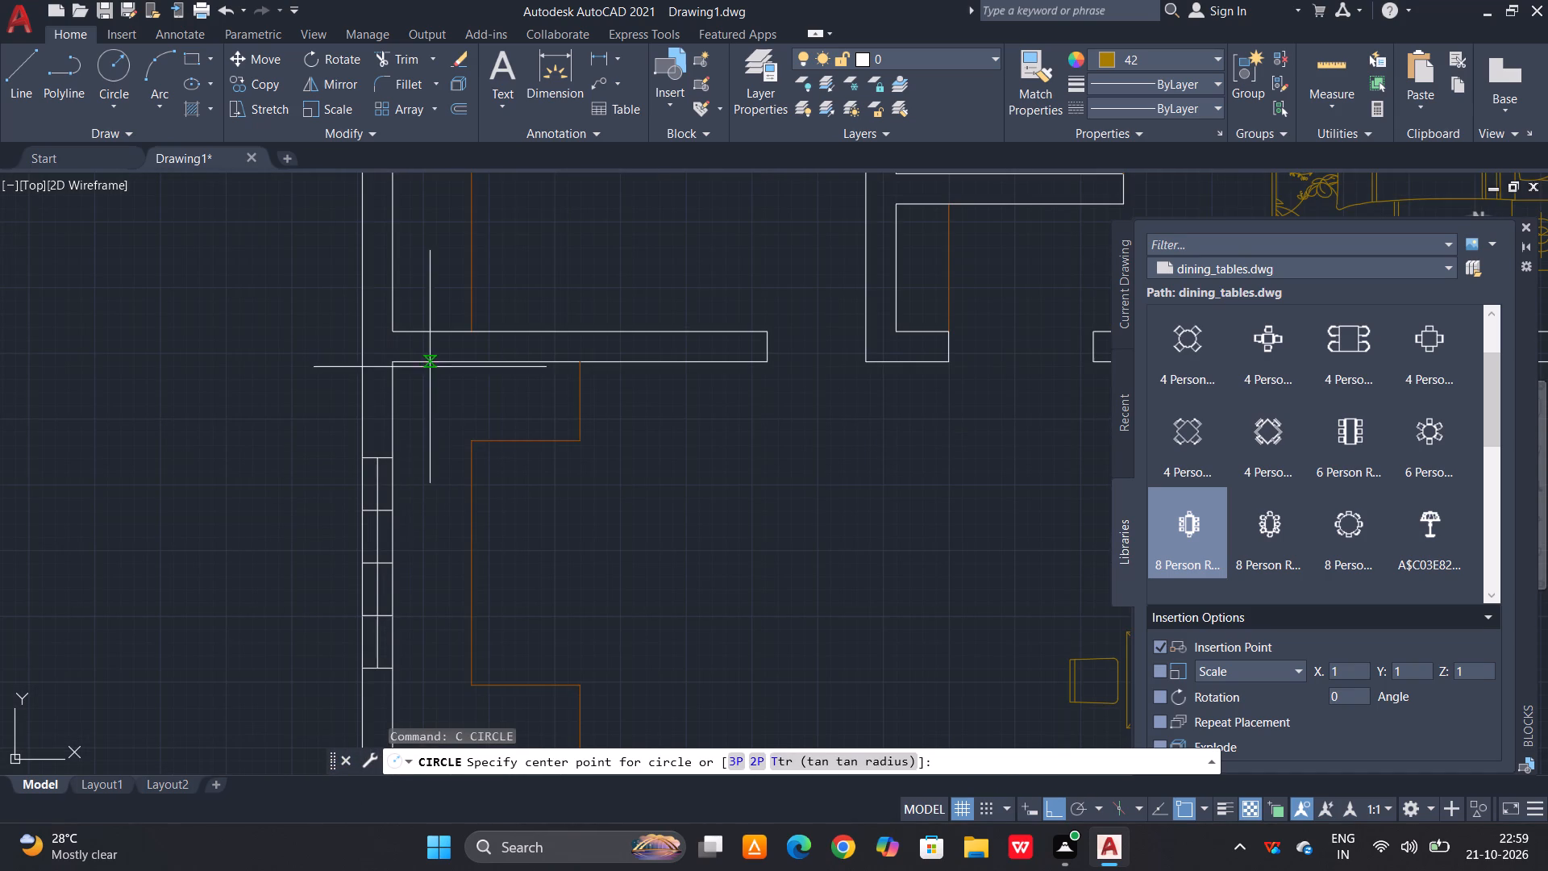
middle_drag(435, 365, 478, 502)
click(469, 398)
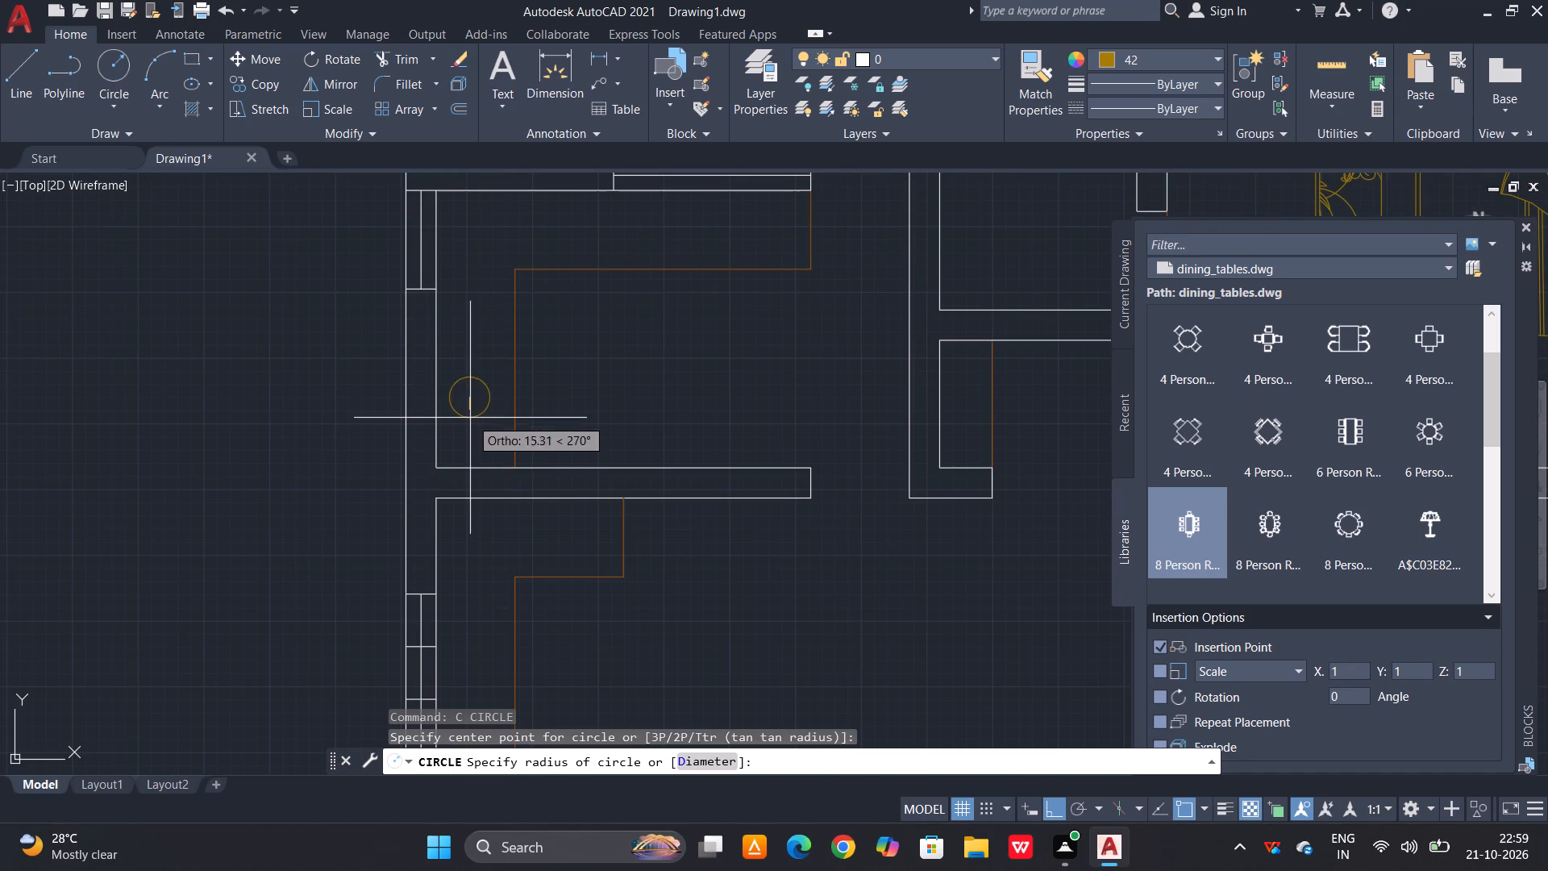
click(472, 414)
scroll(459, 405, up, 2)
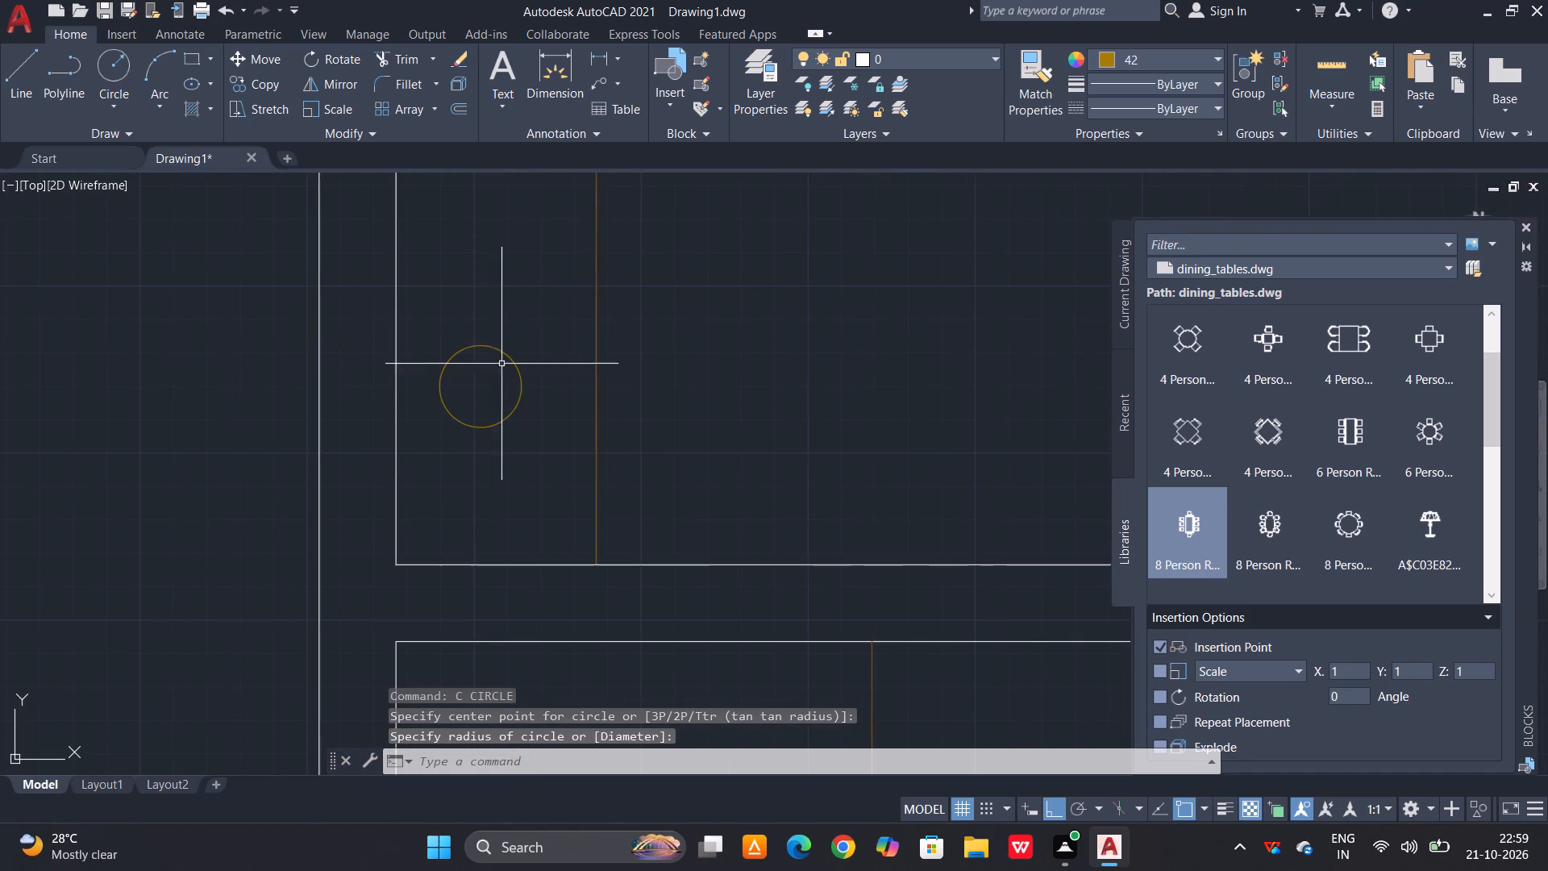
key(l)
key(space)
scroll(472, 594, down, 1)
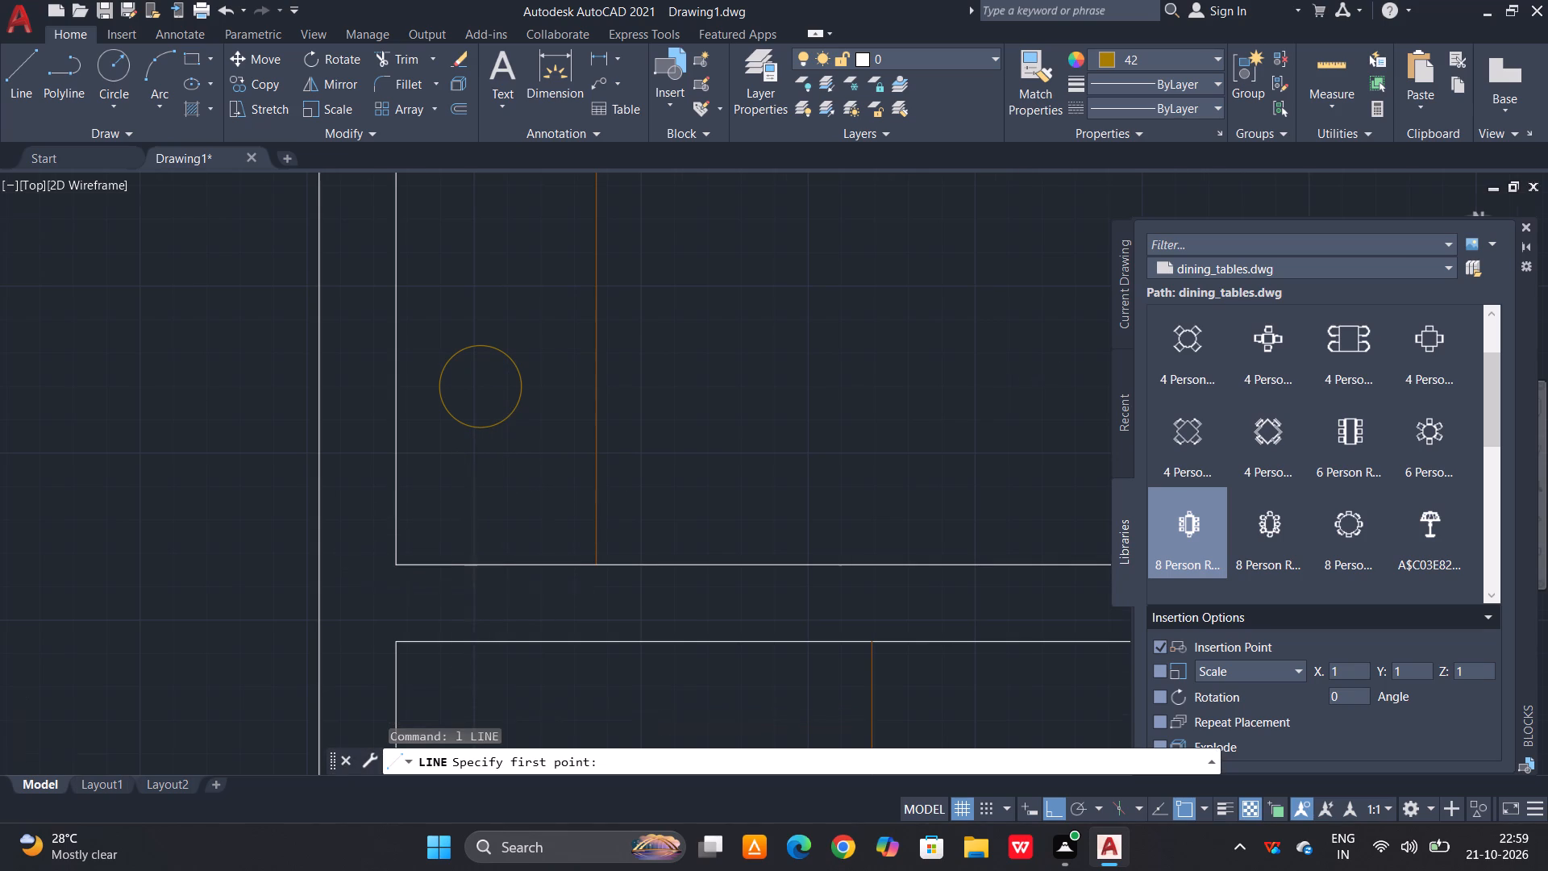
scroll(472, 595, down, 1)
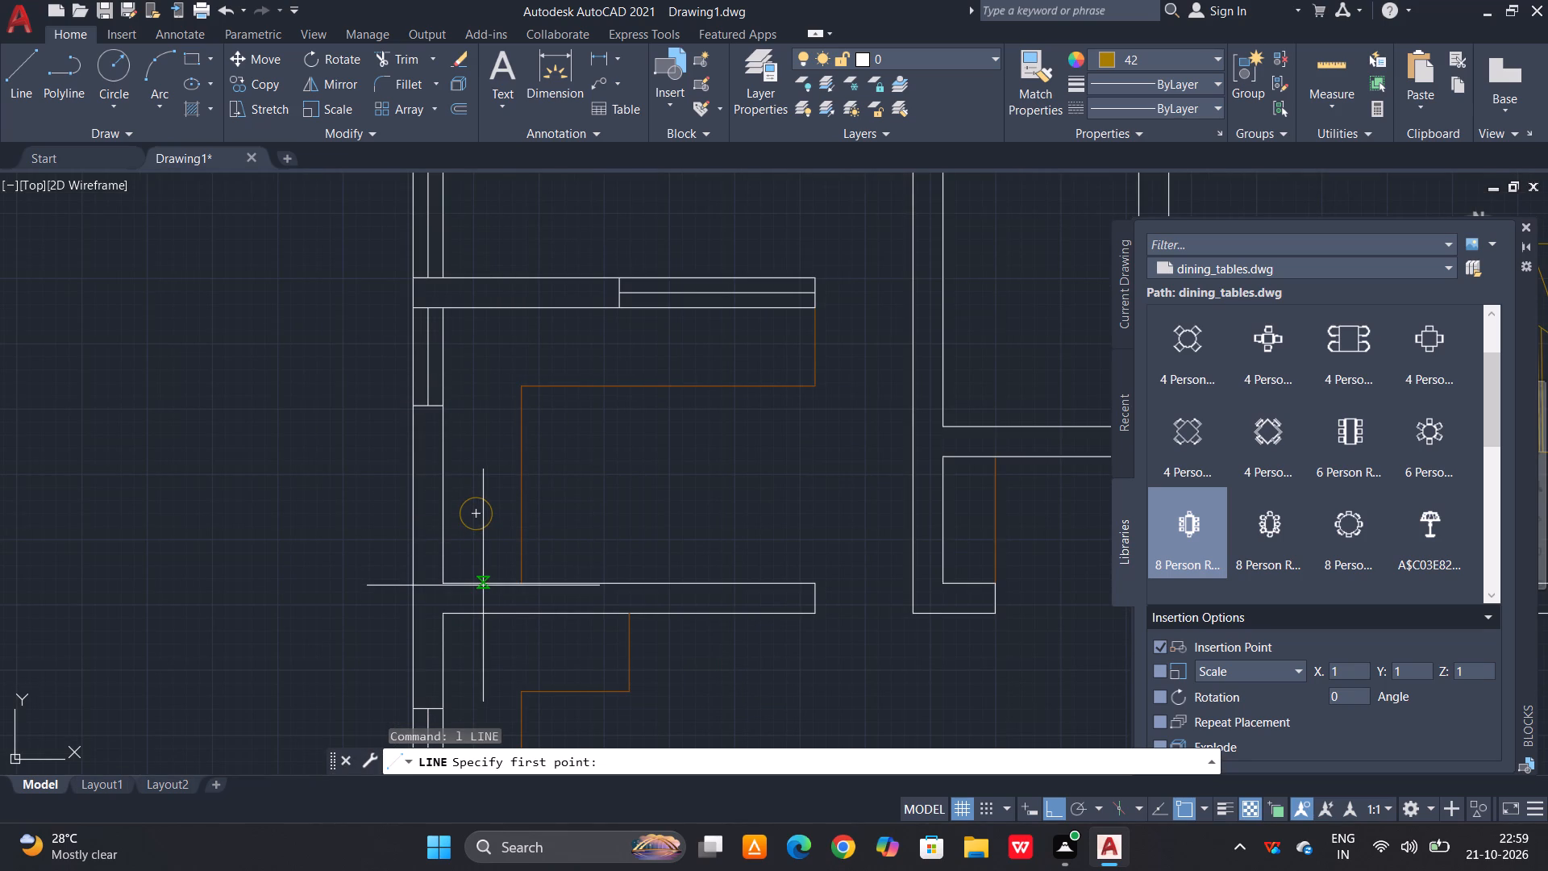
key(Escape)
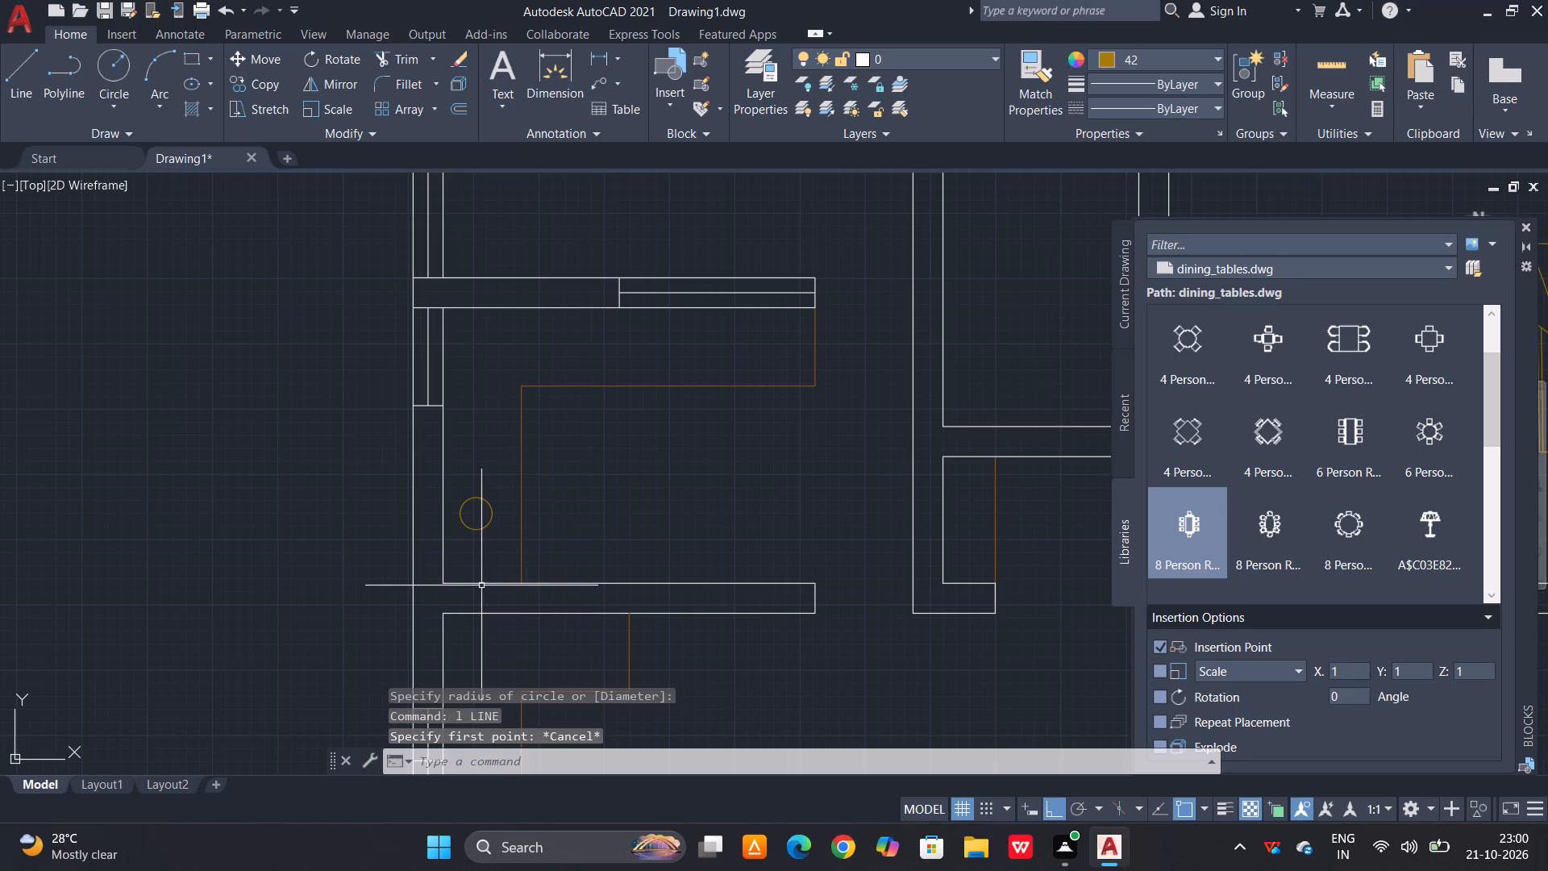
Offset the upper left counter's vertical front line by 30 towards the outer wall.
text(o 30)
key(space)
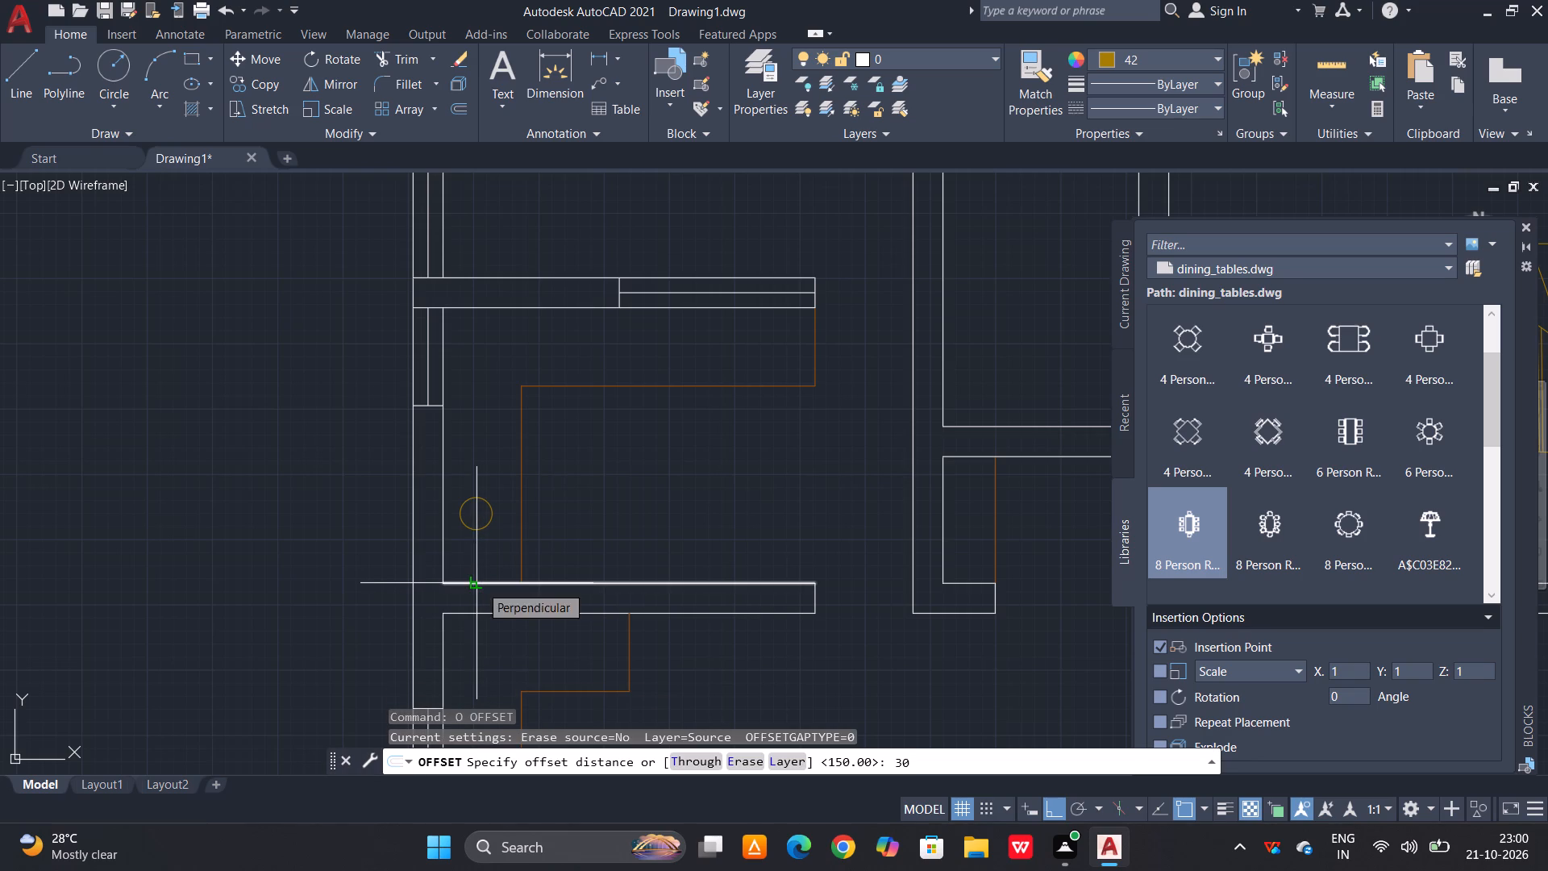
click(520, 510)
click(480, 526)
scroll(460, 540, up, 1)
key(Escape)
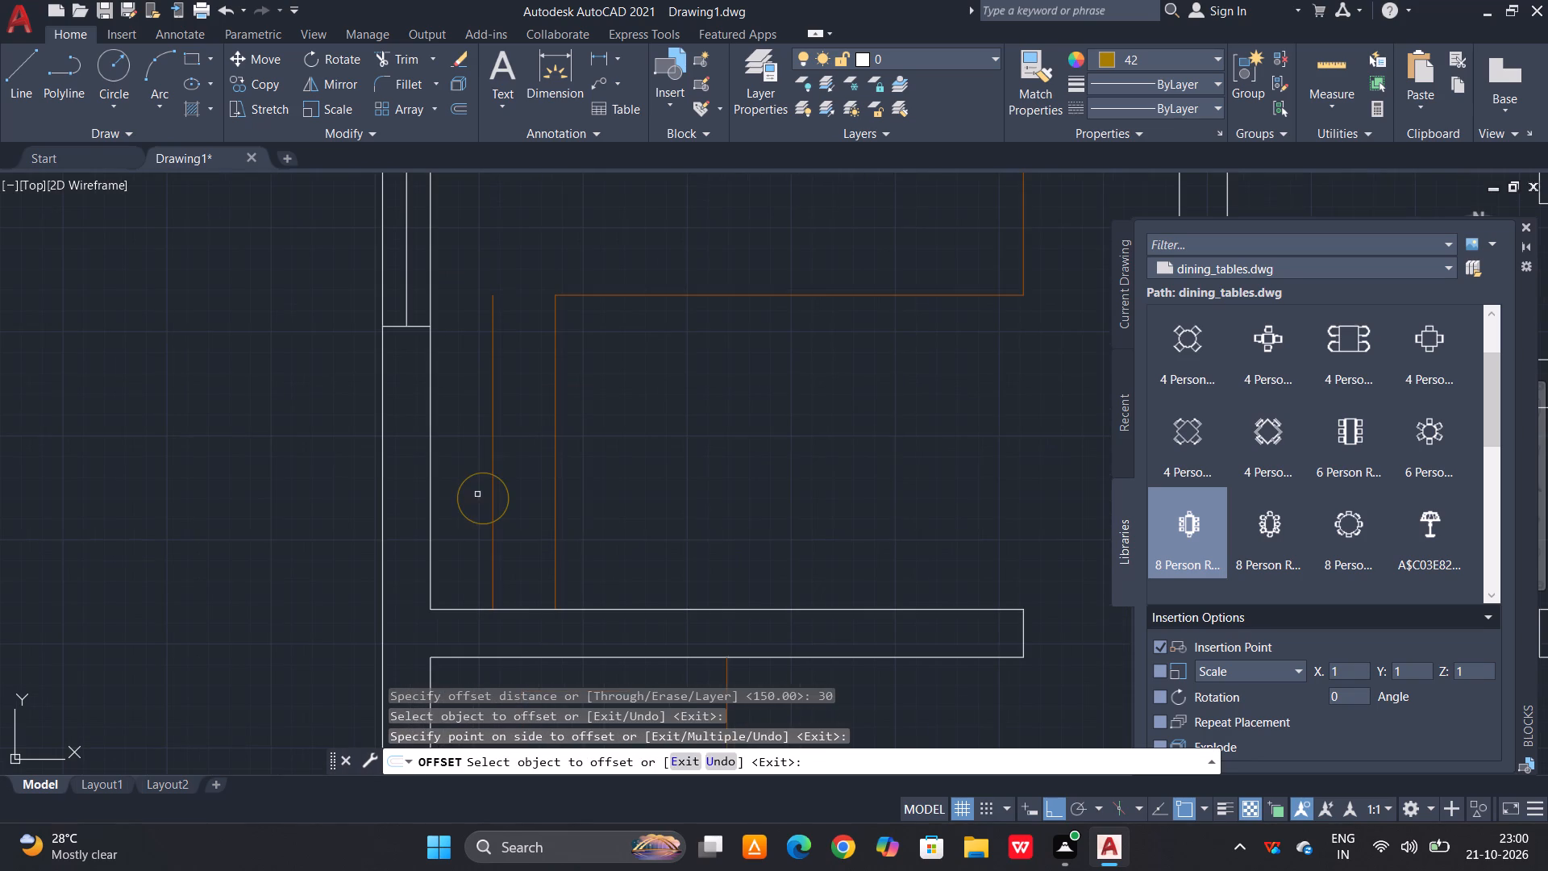
Move the small circle sideways so its centre sits on the offset guide line.
click(483, 464)
click(464, 503)
key(m)
key(space)
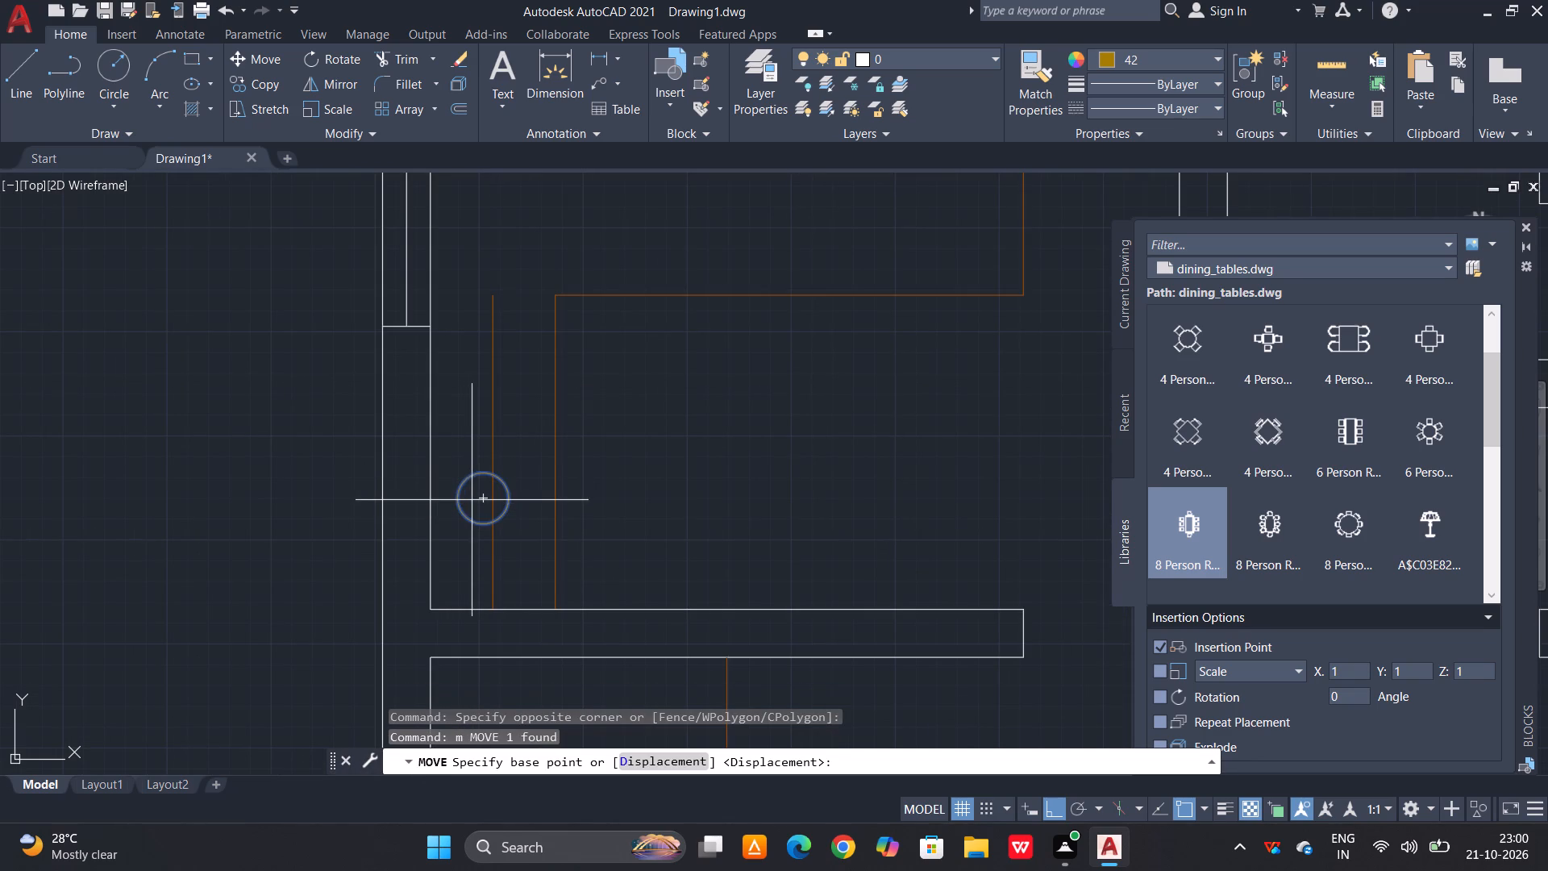
click(480, 500)
click(490, 502)
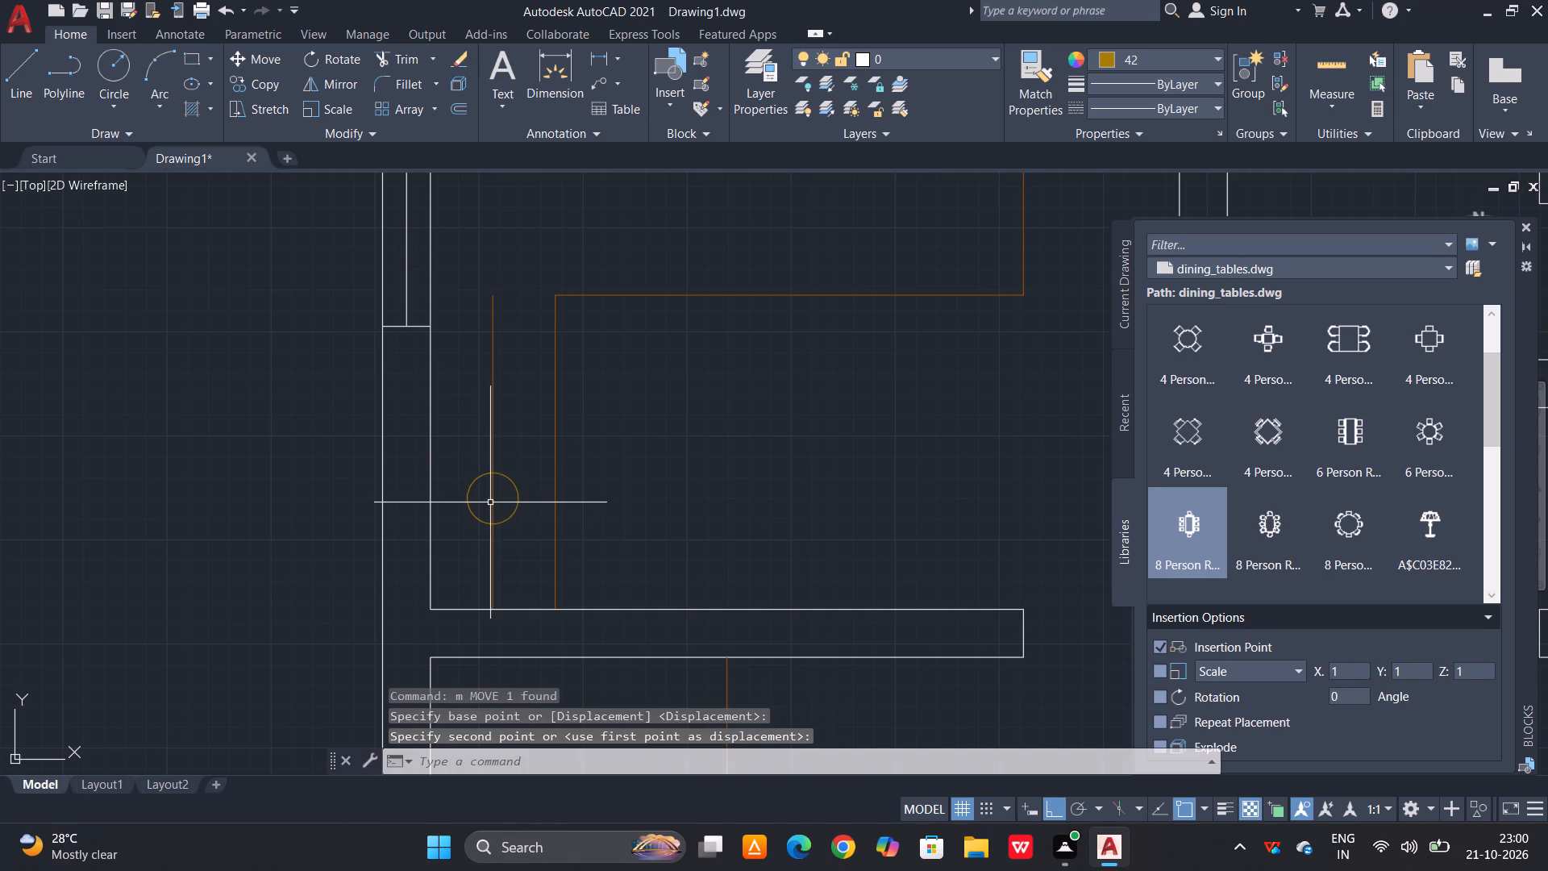
key(Escape)
Copy the circle once from its centre to a point above it along the guide line.
click(512, 473)
click(501, 495)
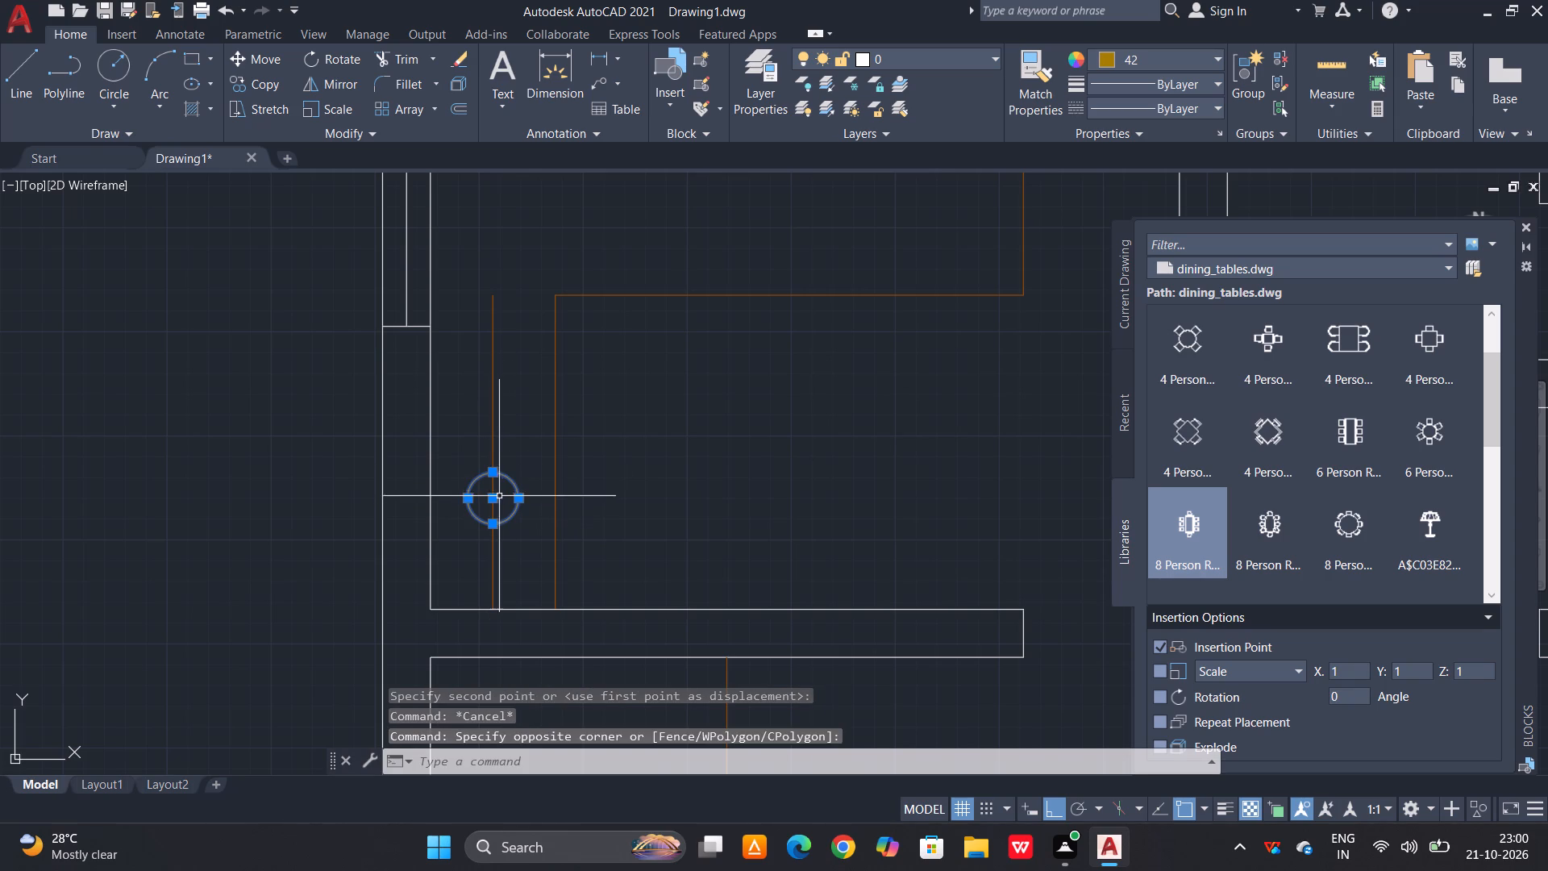
text(co)
key(space)
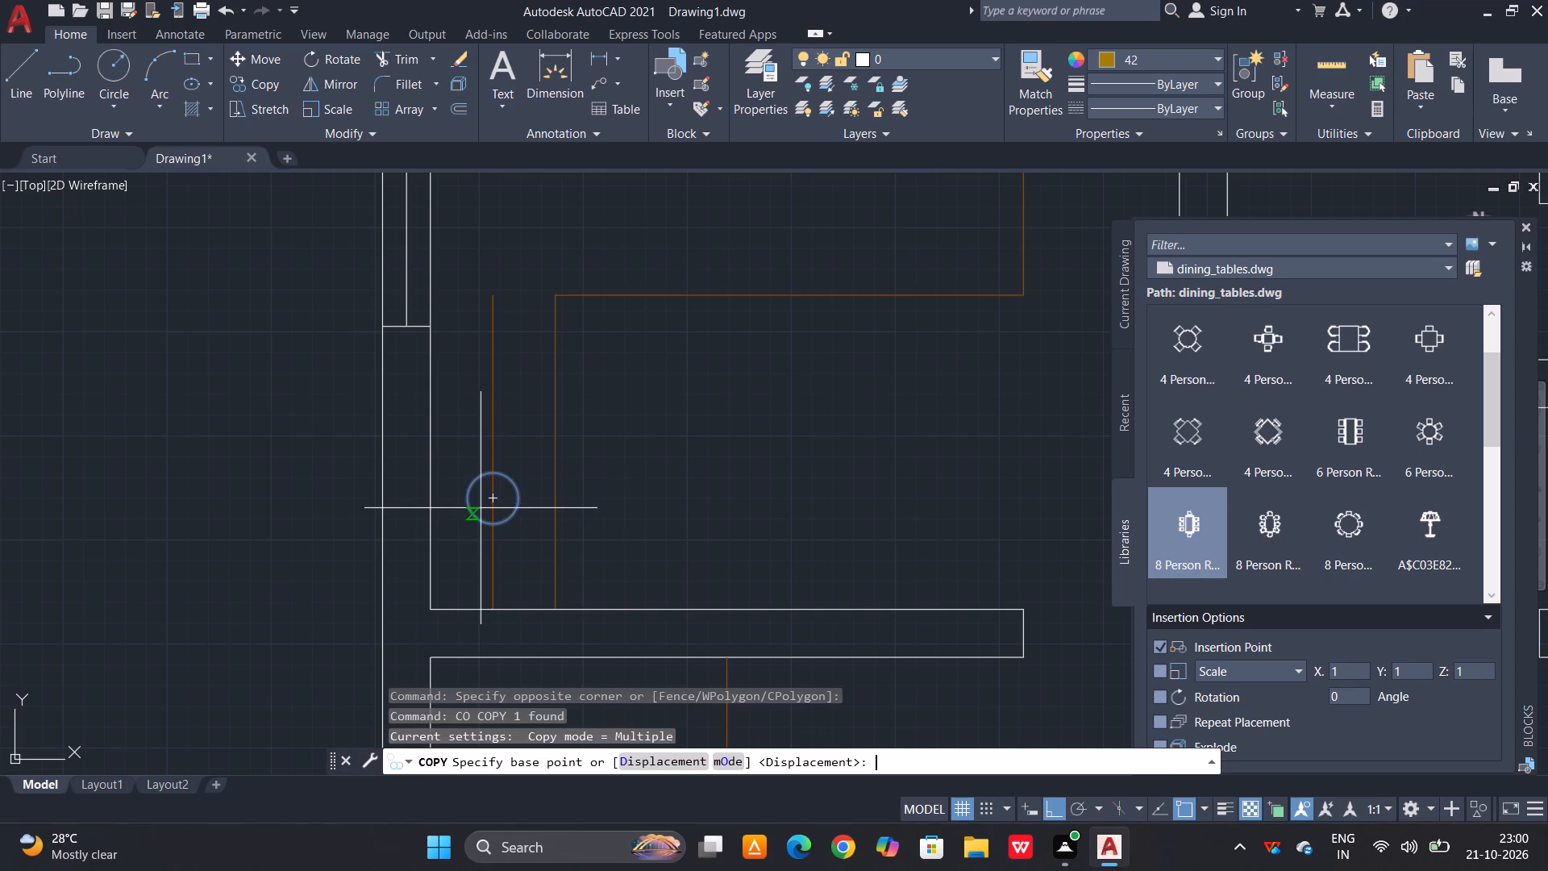
click(491, 498)
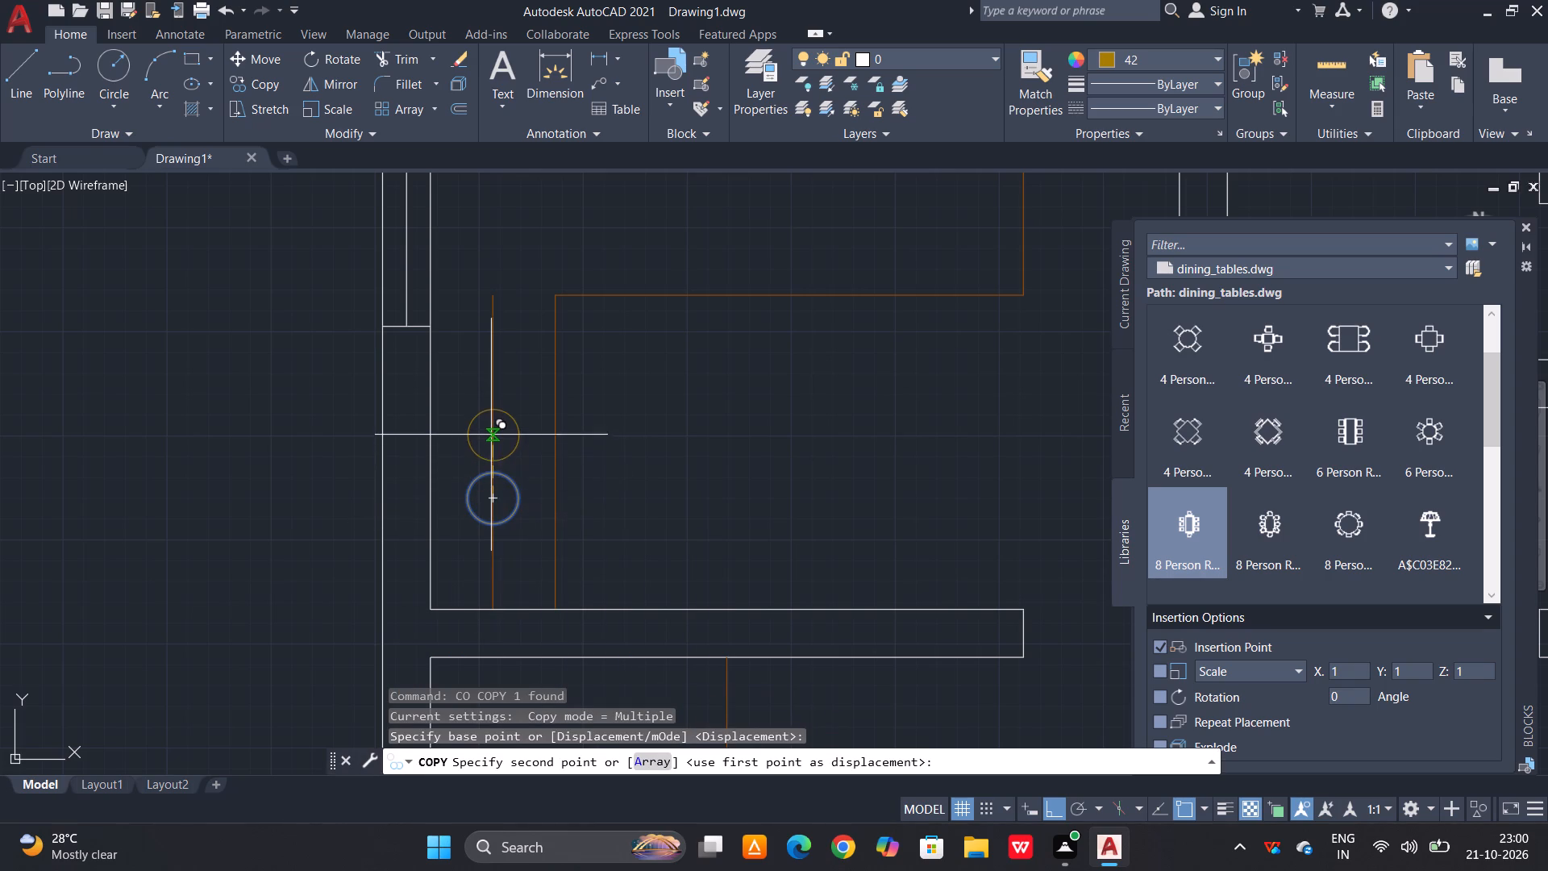
click(491, 422)
key(space)
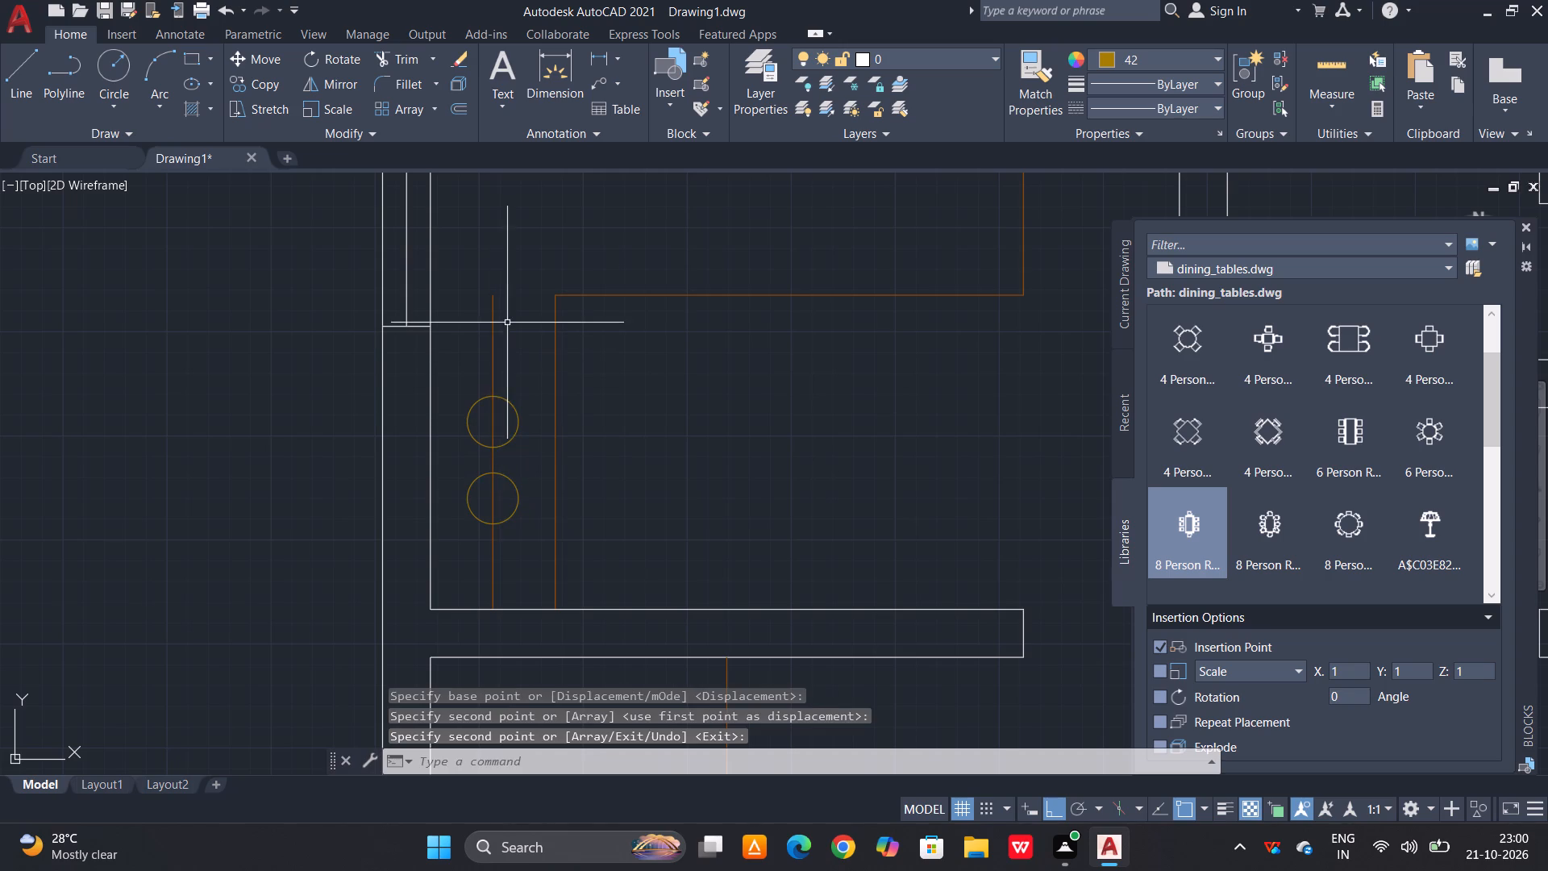
Delete the offset guide line running through the two circles.
click(507, 321)
click(482, 328)
key(Delete)
Insert the 4 Person Round 02 table block in the open area at the plan's lower right corner.
scroll(483, 331, down, 1)
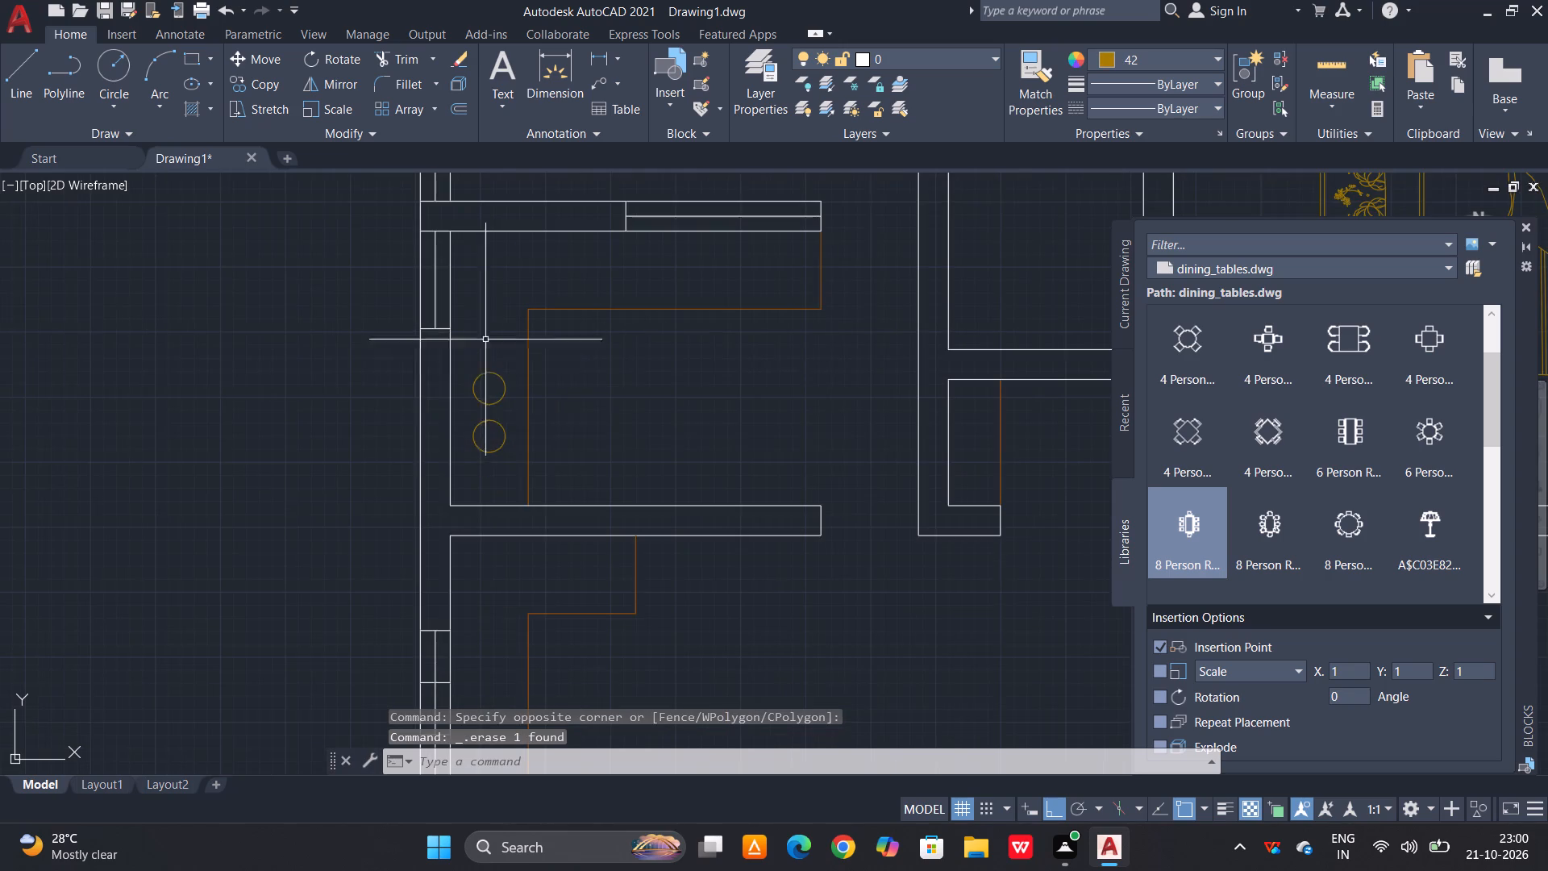
middle_drag(494, 523, 478, 431)
middle_drag(564, 477, 510, 273)
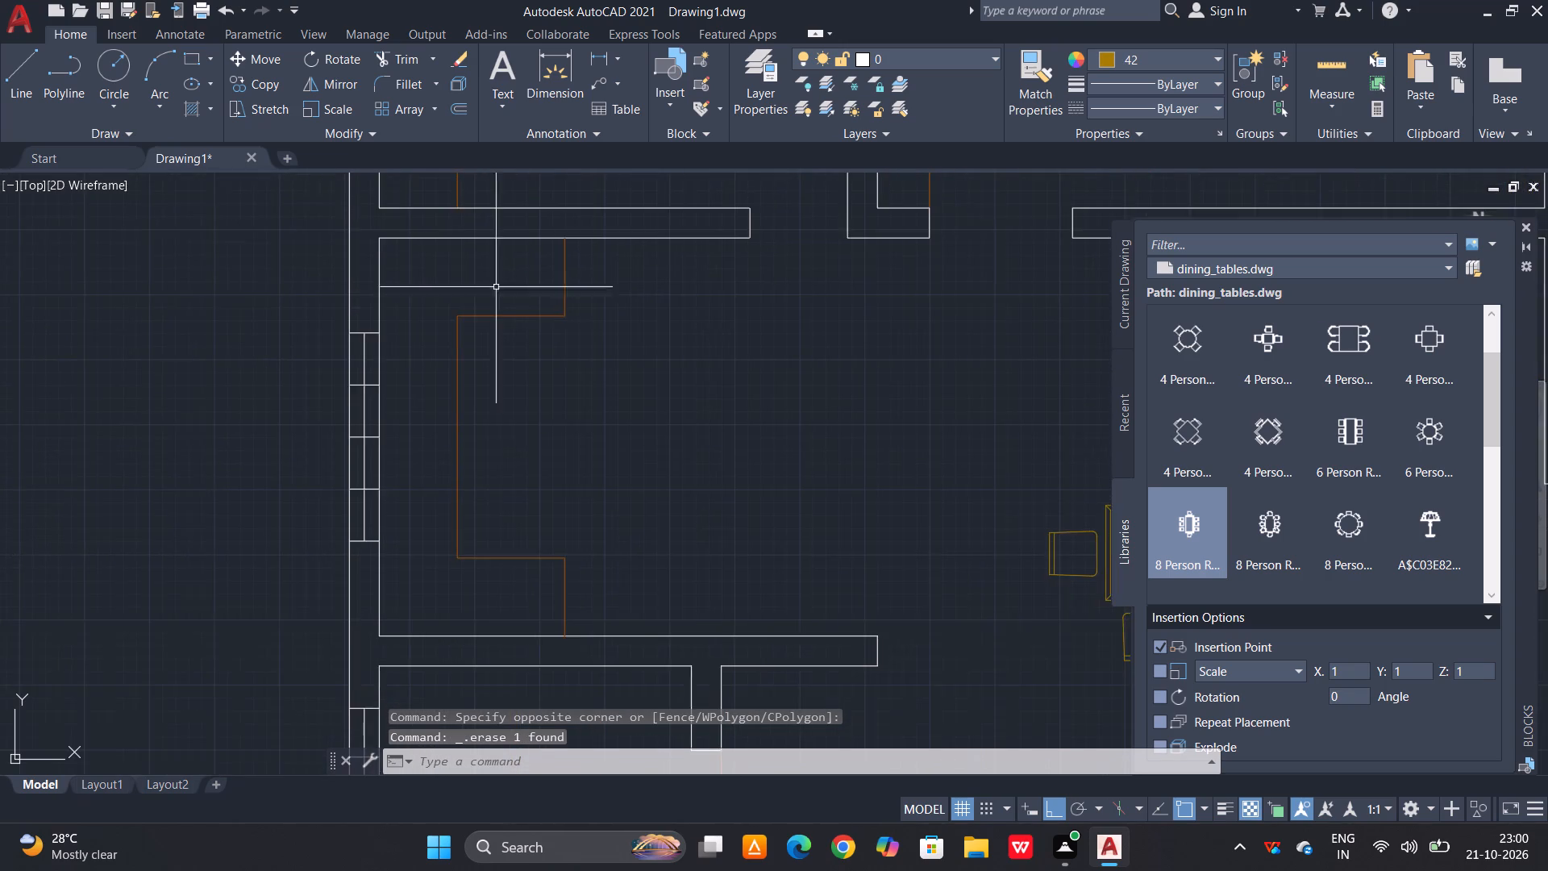
scroll(516, 352, down, 1)
scroll(551, 477, down, 1)
middle_drag(660, 527, 556, 358)
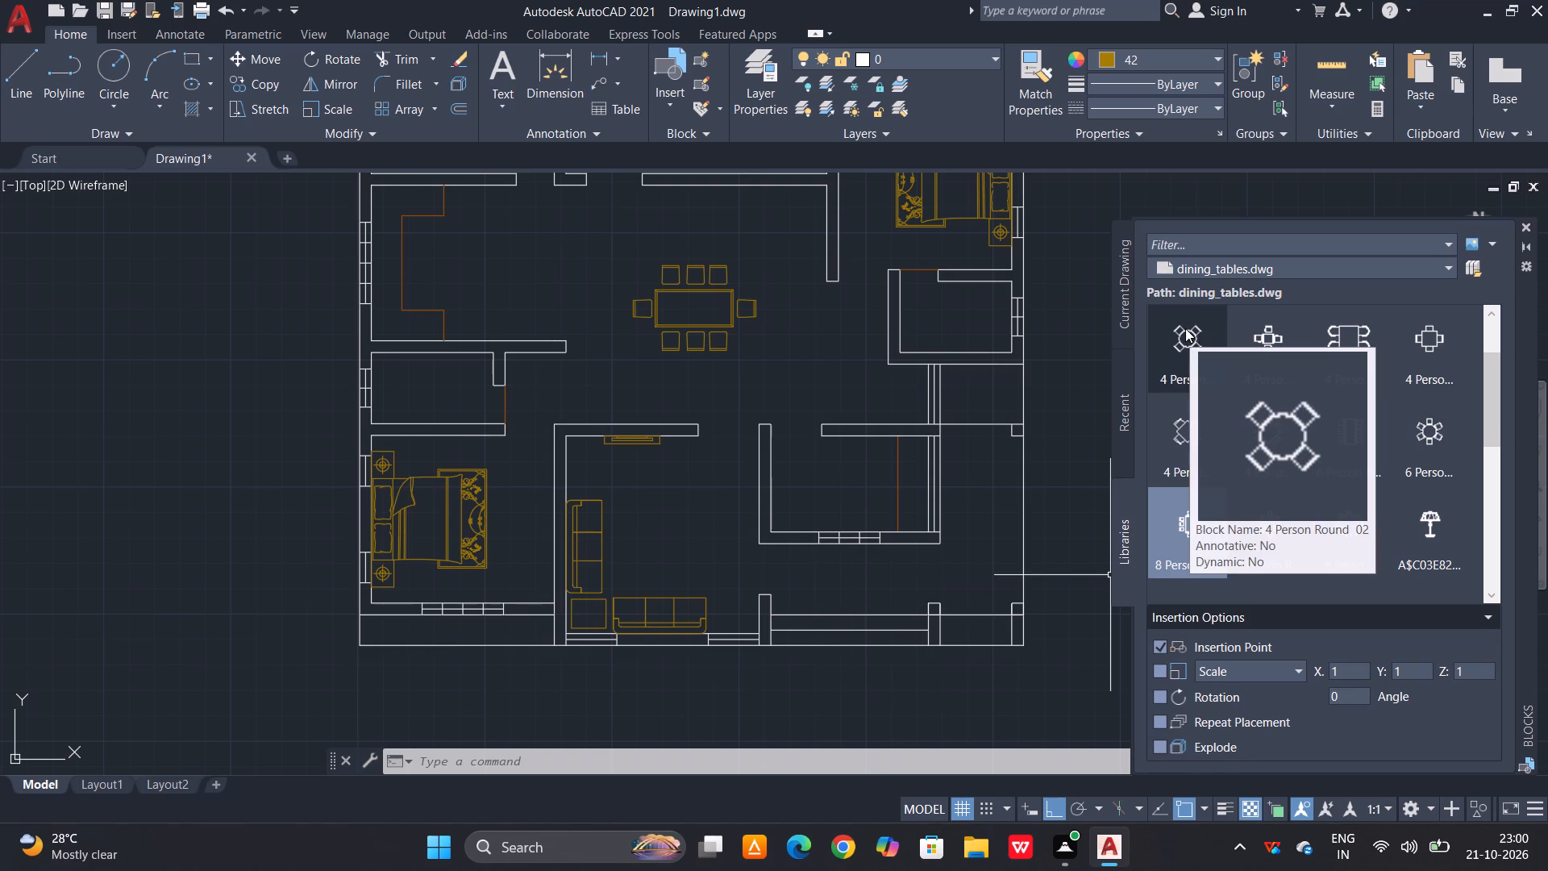
drag(1182, 326, 897, 552)
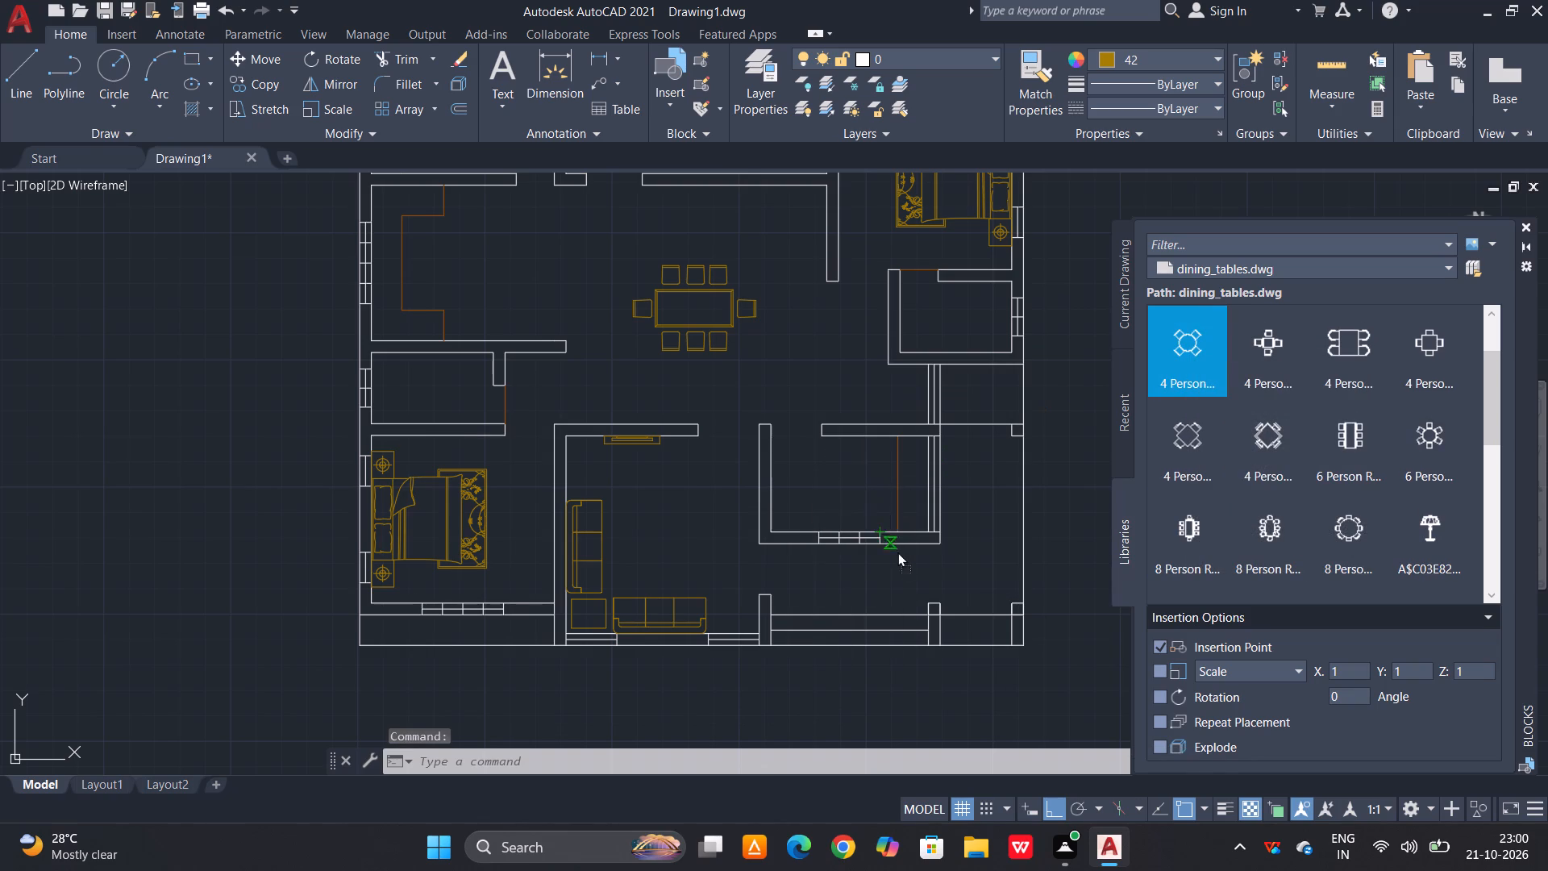
drag(897, 552, 1008, 590)
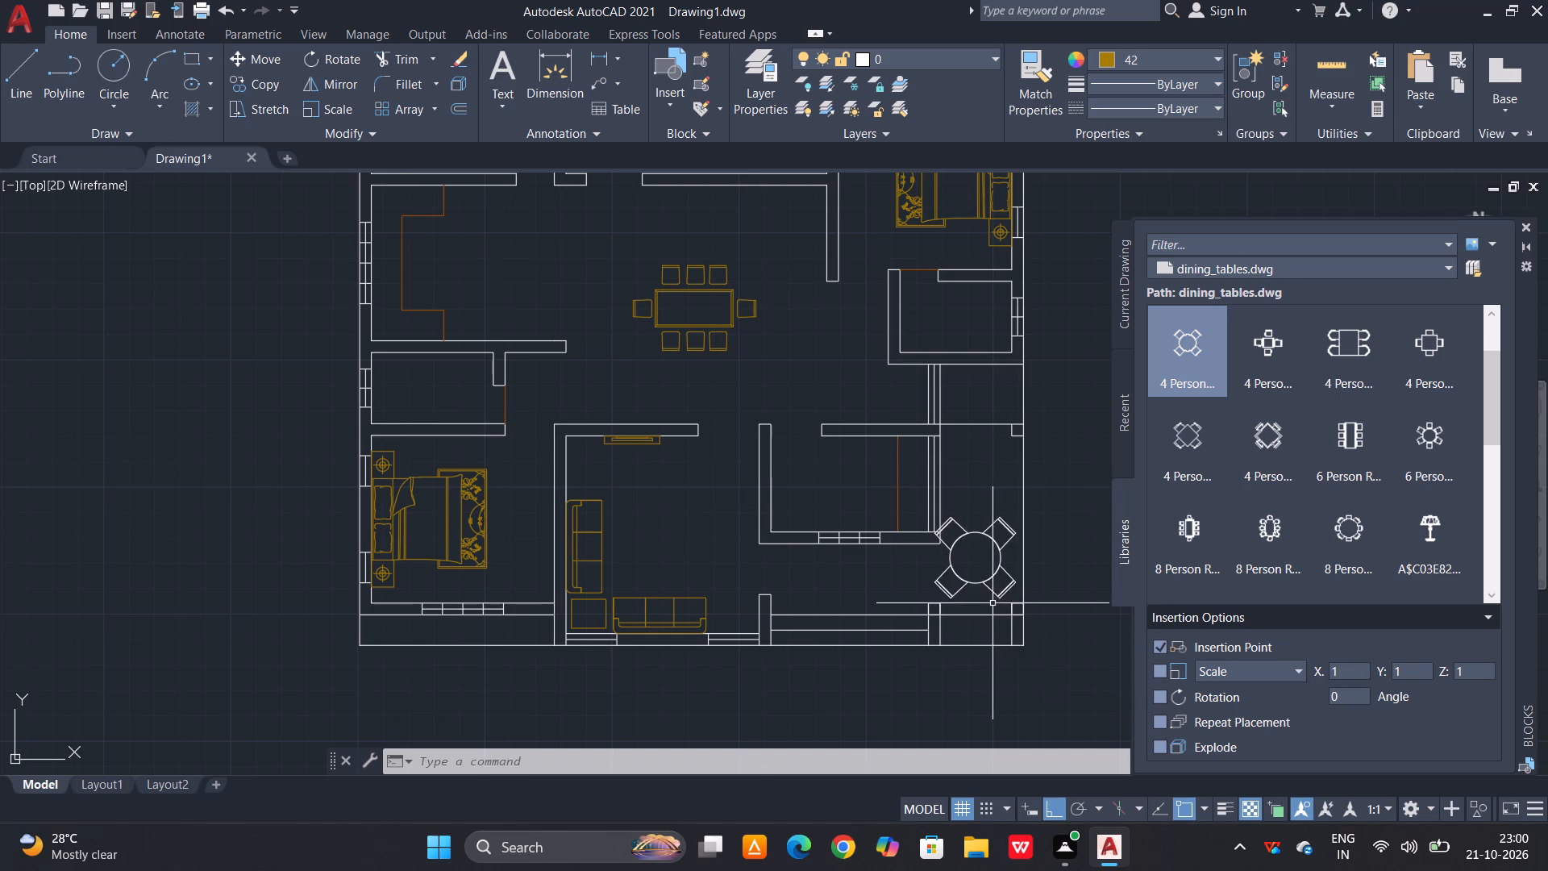
Scale the round table block down about a point near its centre to fit the space between the walls.
scroll(992, 603, up, 2)
drag(991, 373, 992, 393)
click(930, 535)
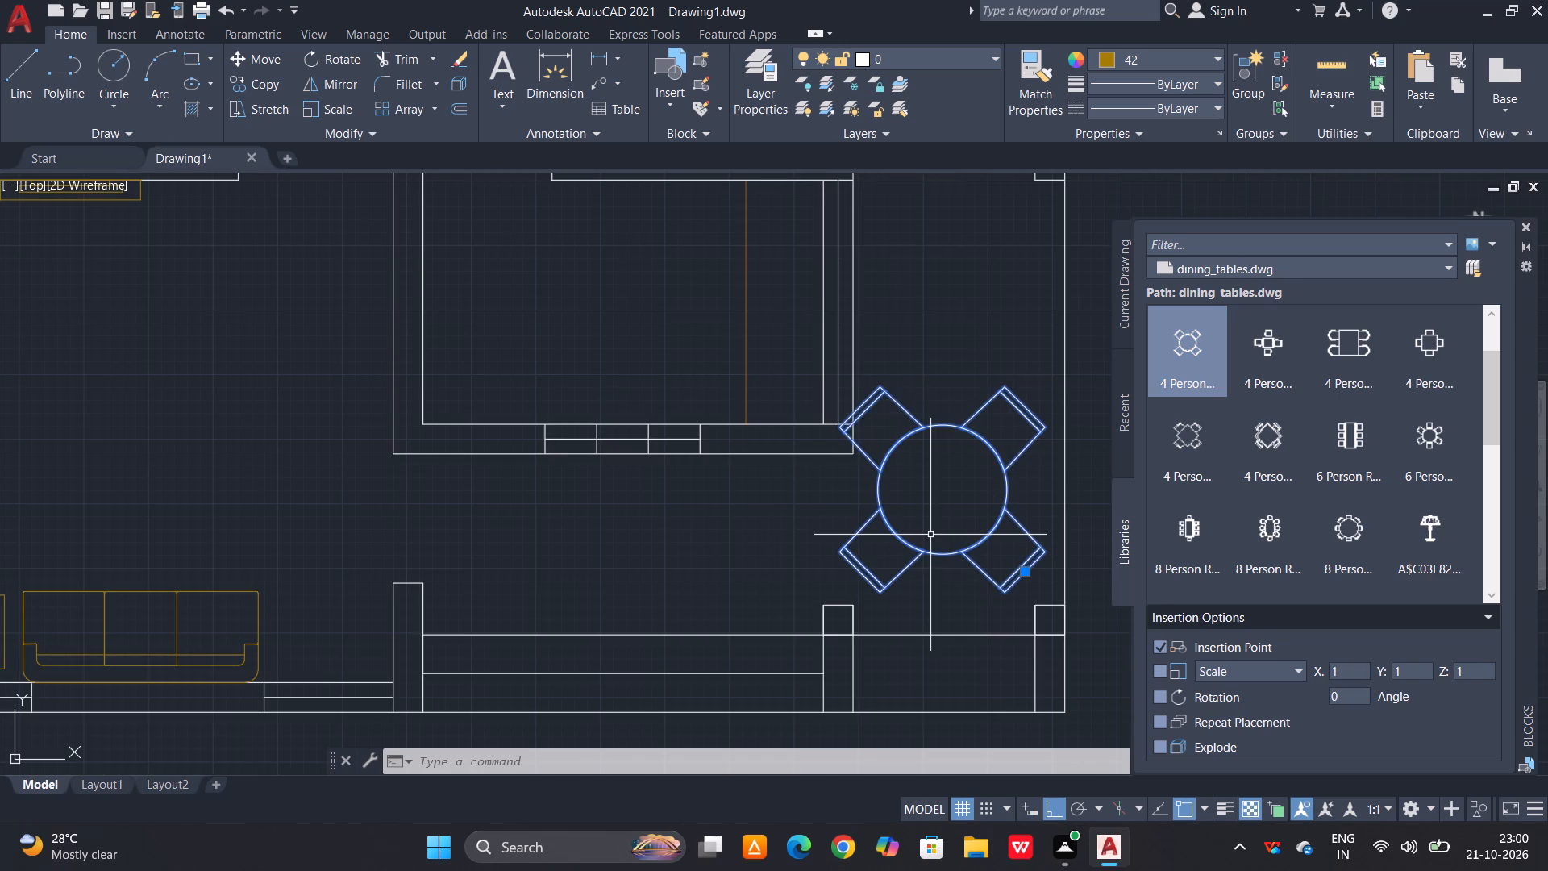
text(sc)
key(space)
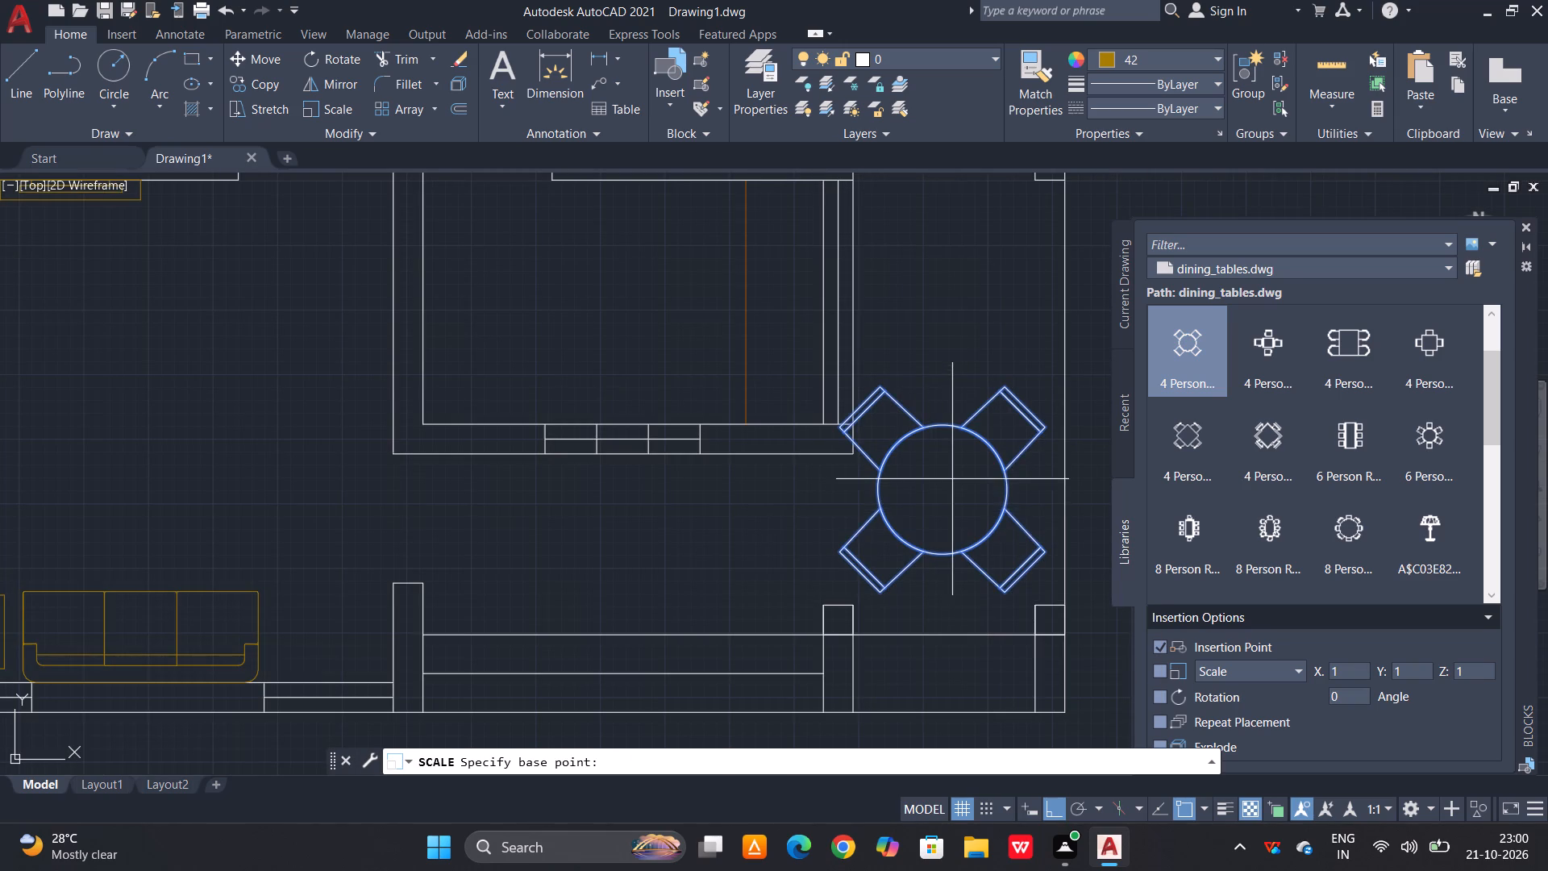
click(952, 478)
click(938, 534)
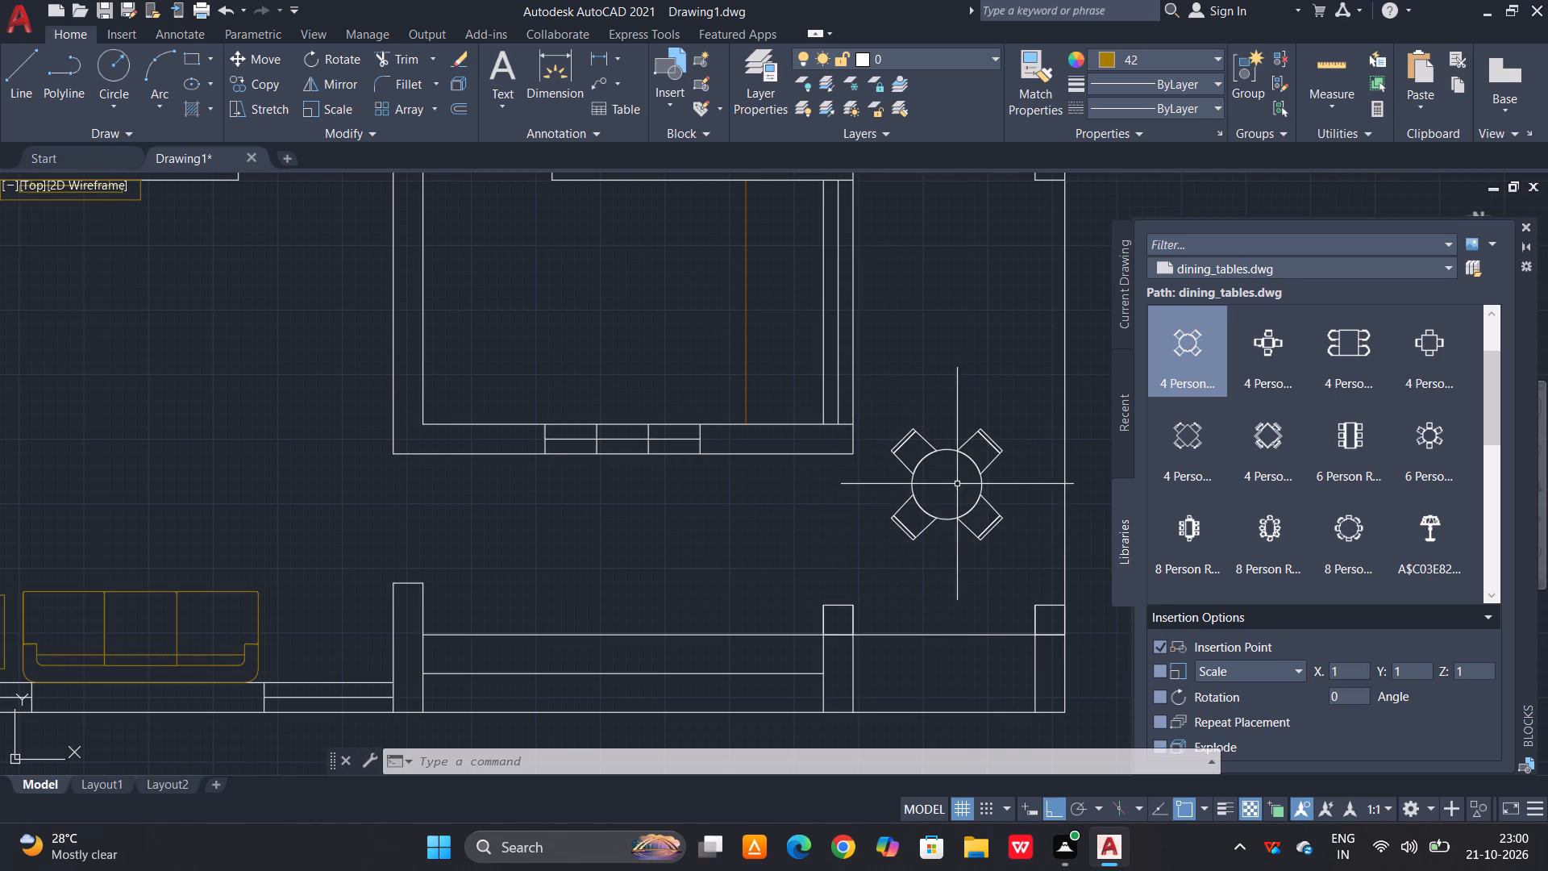
Explode the round table block into separate objects.
scroll(958, 482, up, 1)
drag(1045, 364, 1036, 392)
click(852, 629)
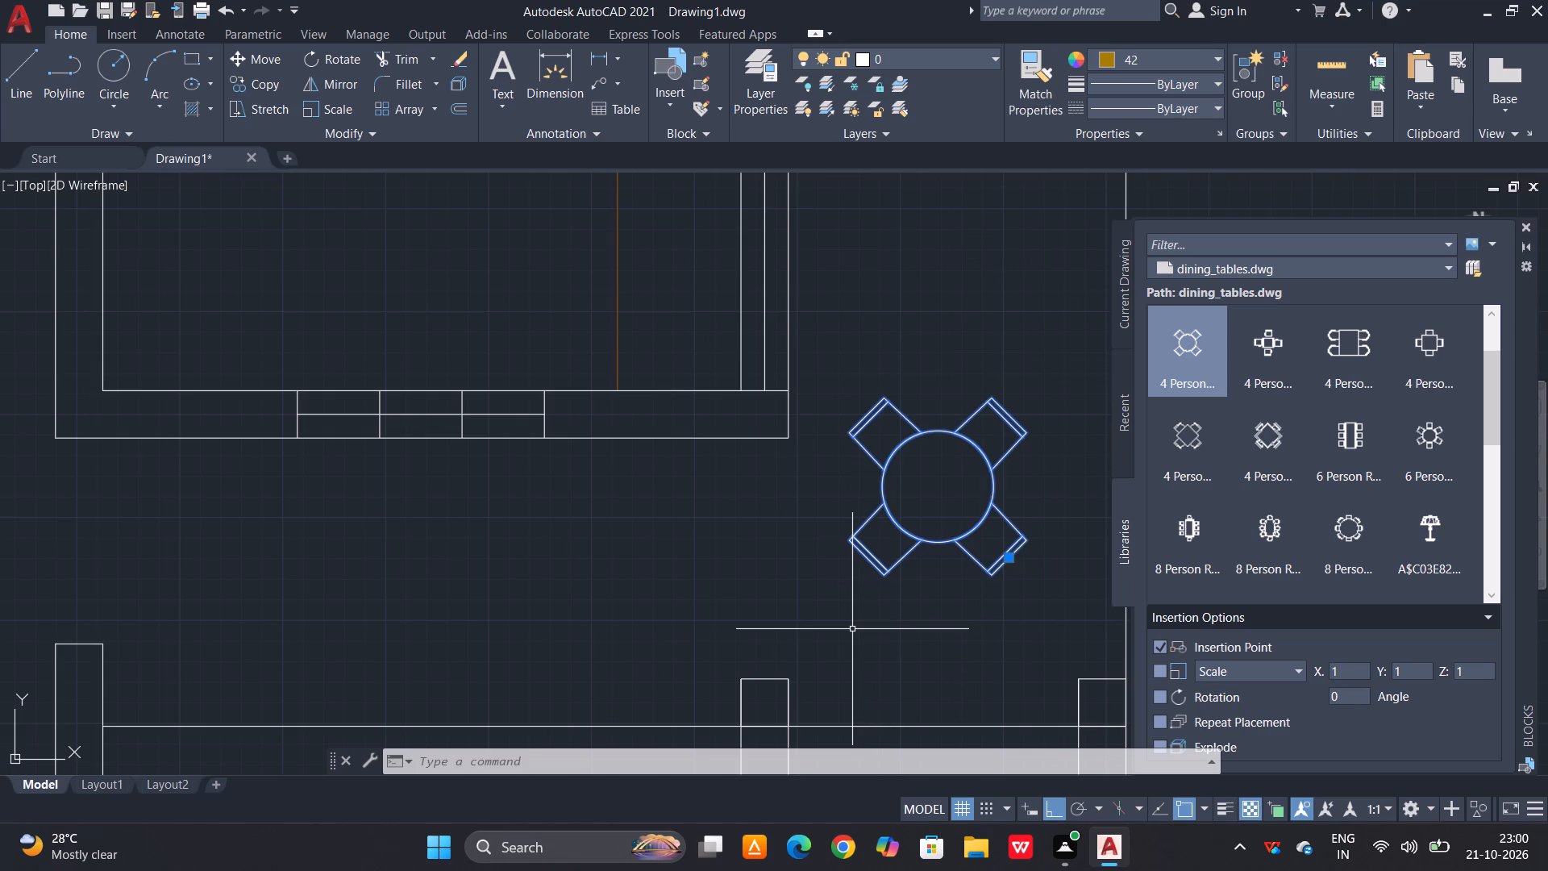
text(x)
key(space)
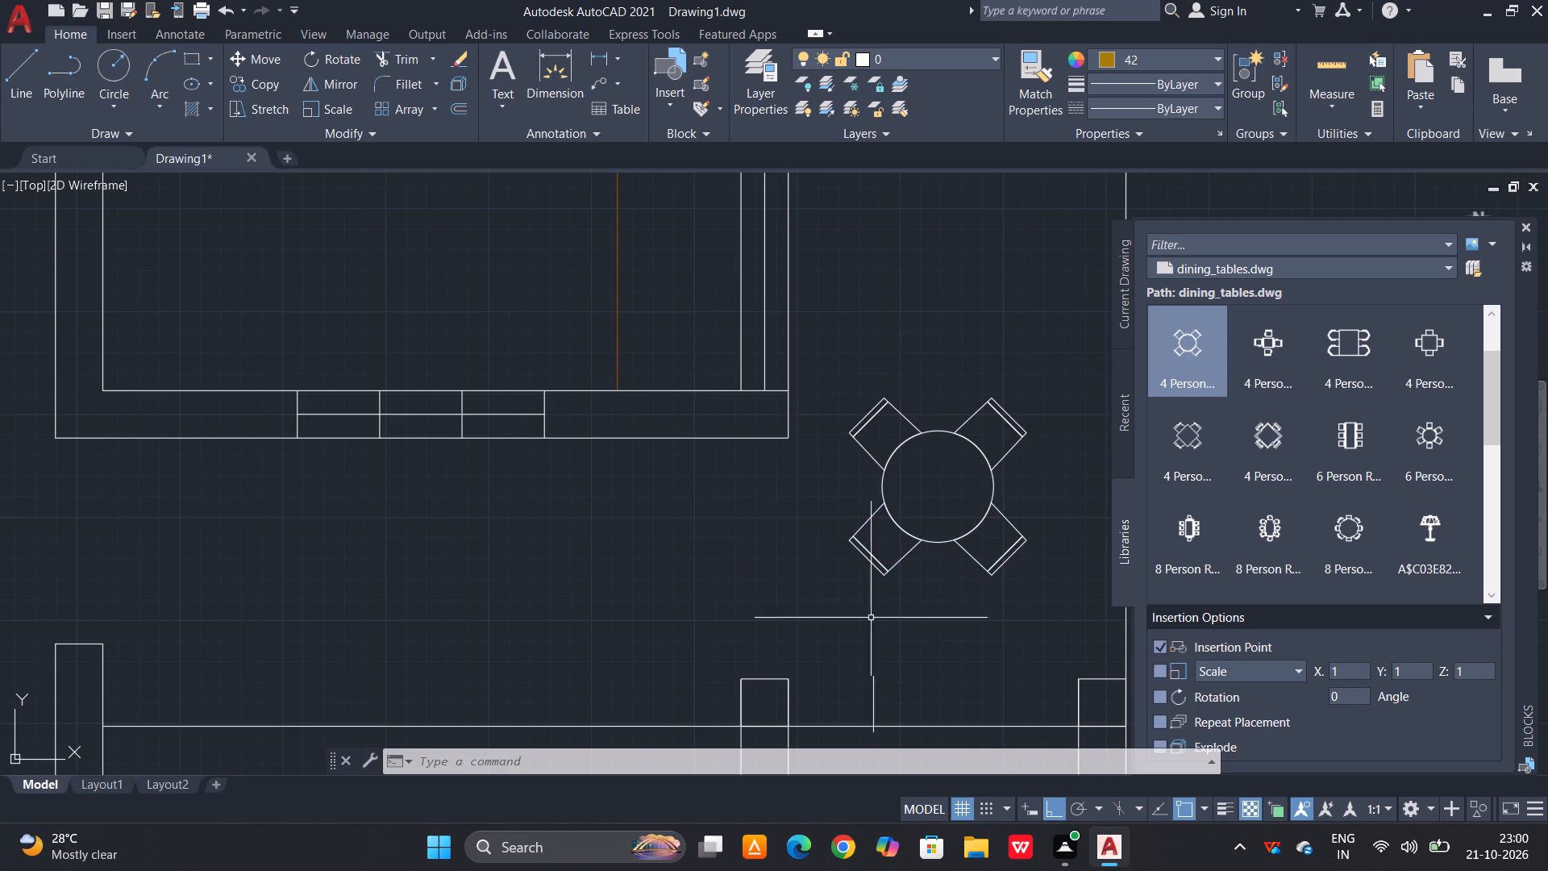
Delete the two lower chairs of the exploded round table.
middle_drag(963, 586, 943, 563)
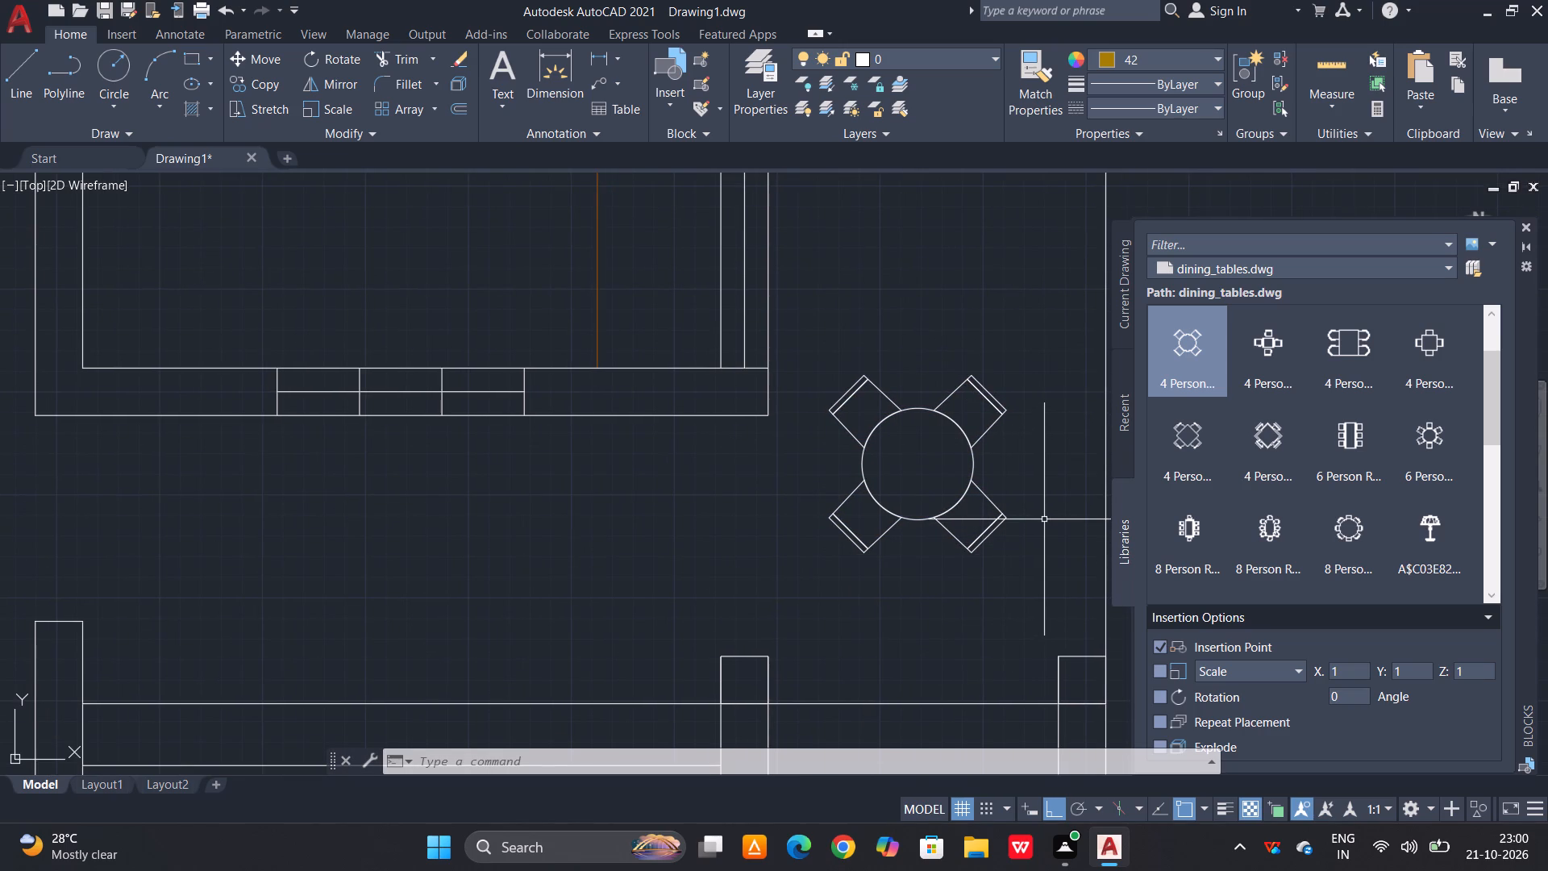
scroll(1045, 518, up, 1)
click(1020, 486)
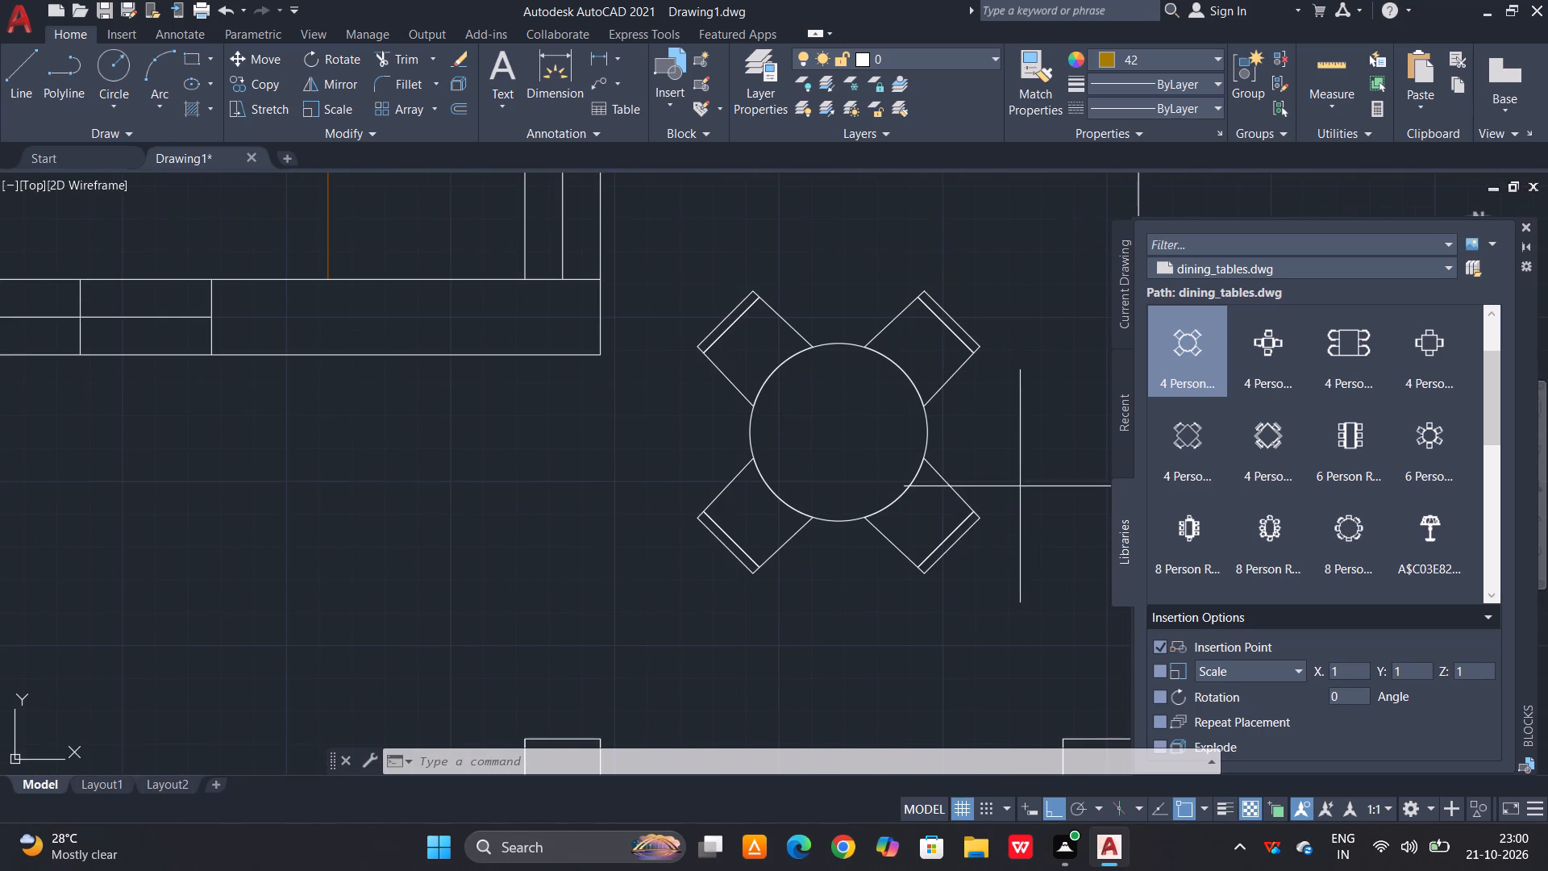
click(938, 611)
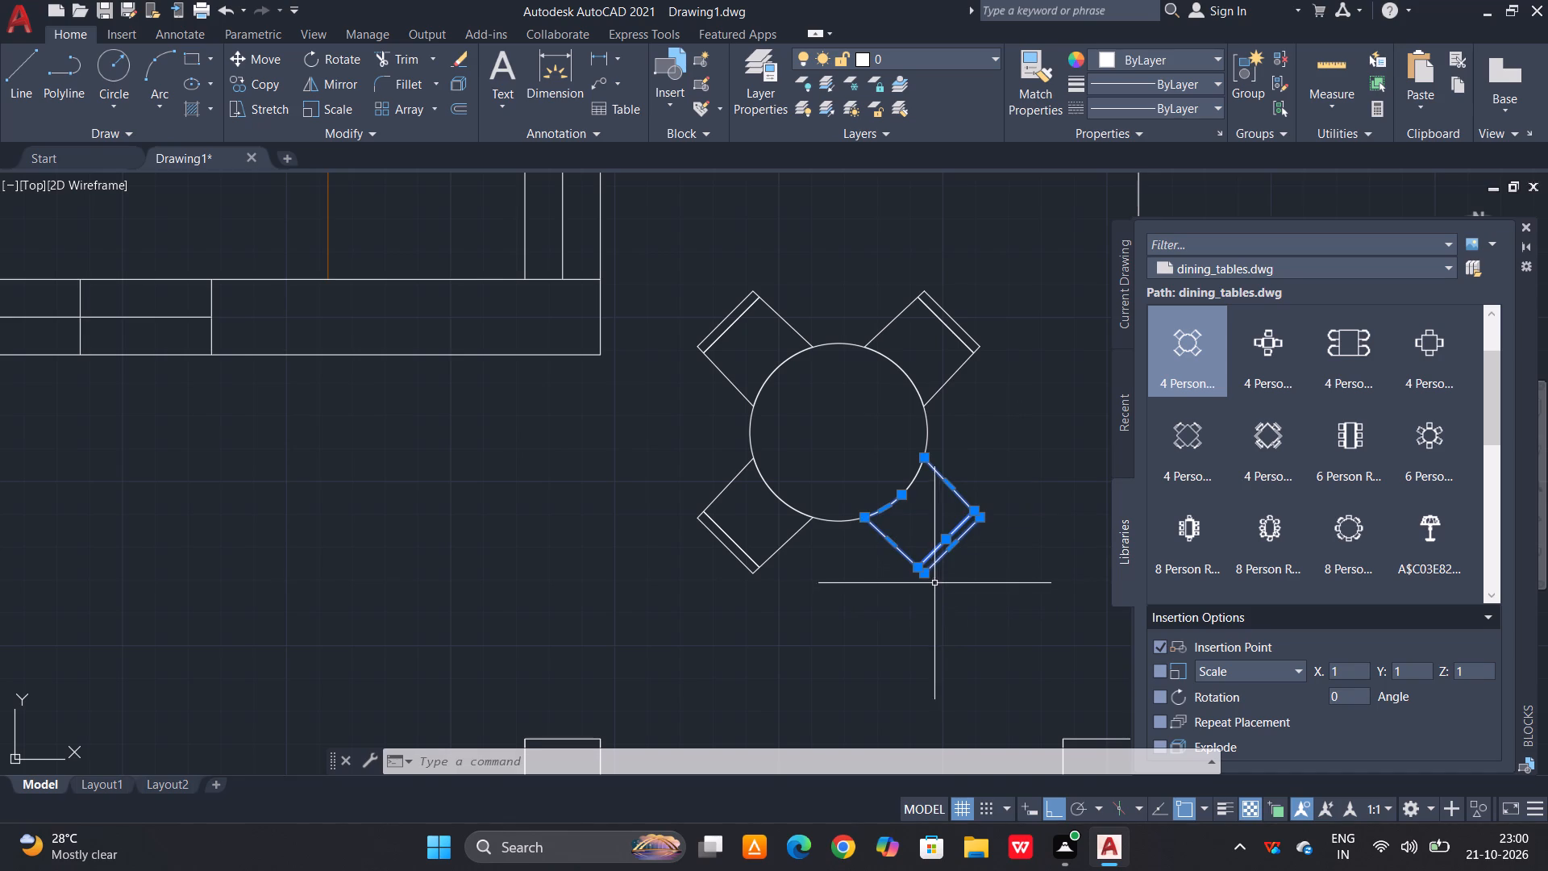
click(824, 568)
click(666, 534)
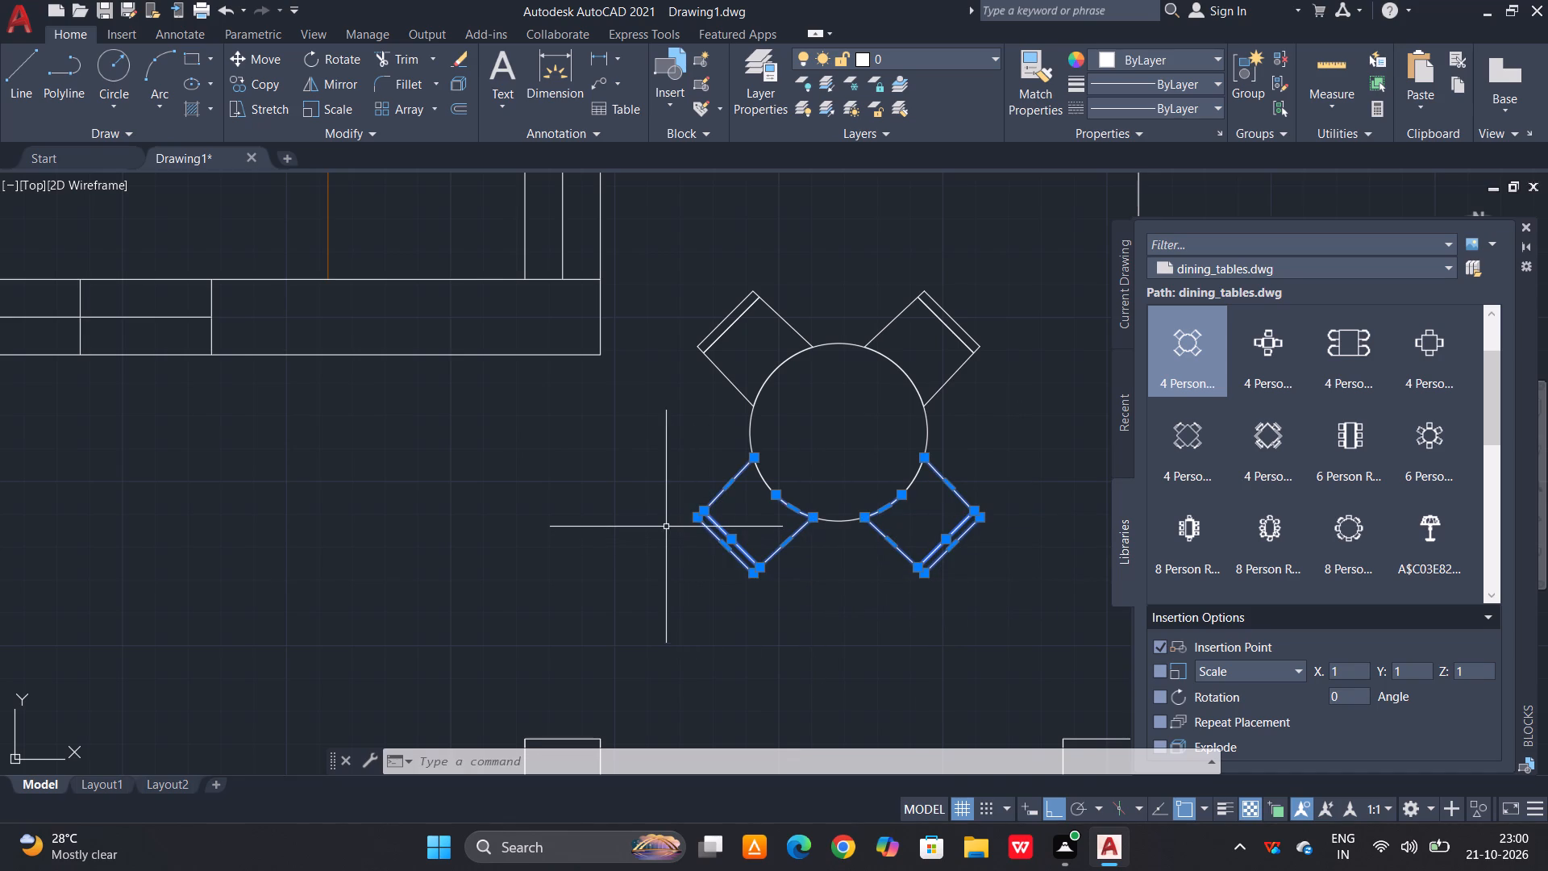
key(Delete)
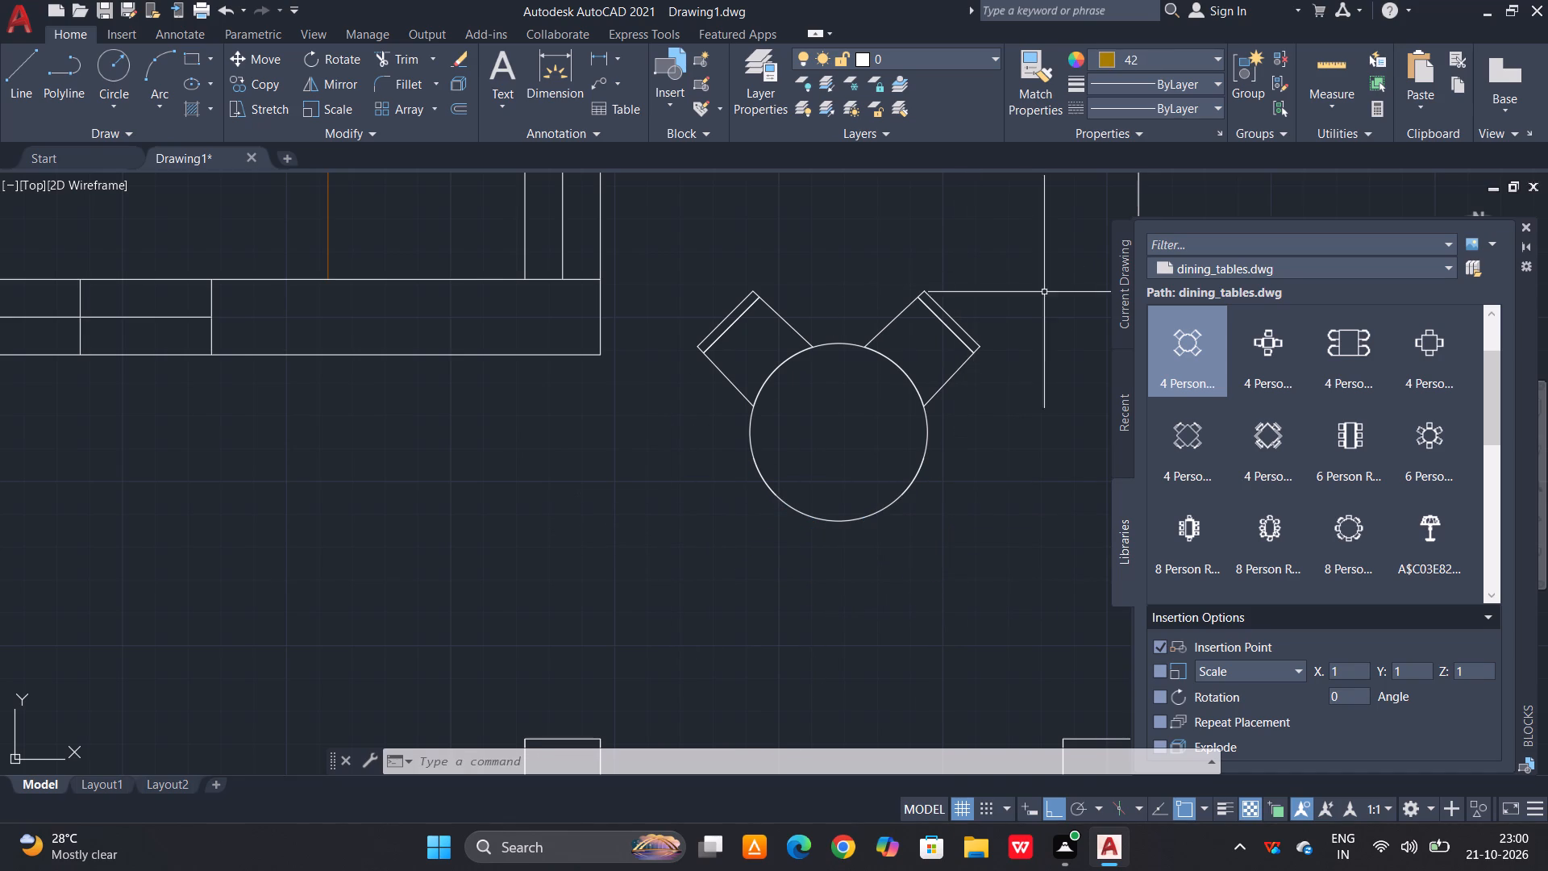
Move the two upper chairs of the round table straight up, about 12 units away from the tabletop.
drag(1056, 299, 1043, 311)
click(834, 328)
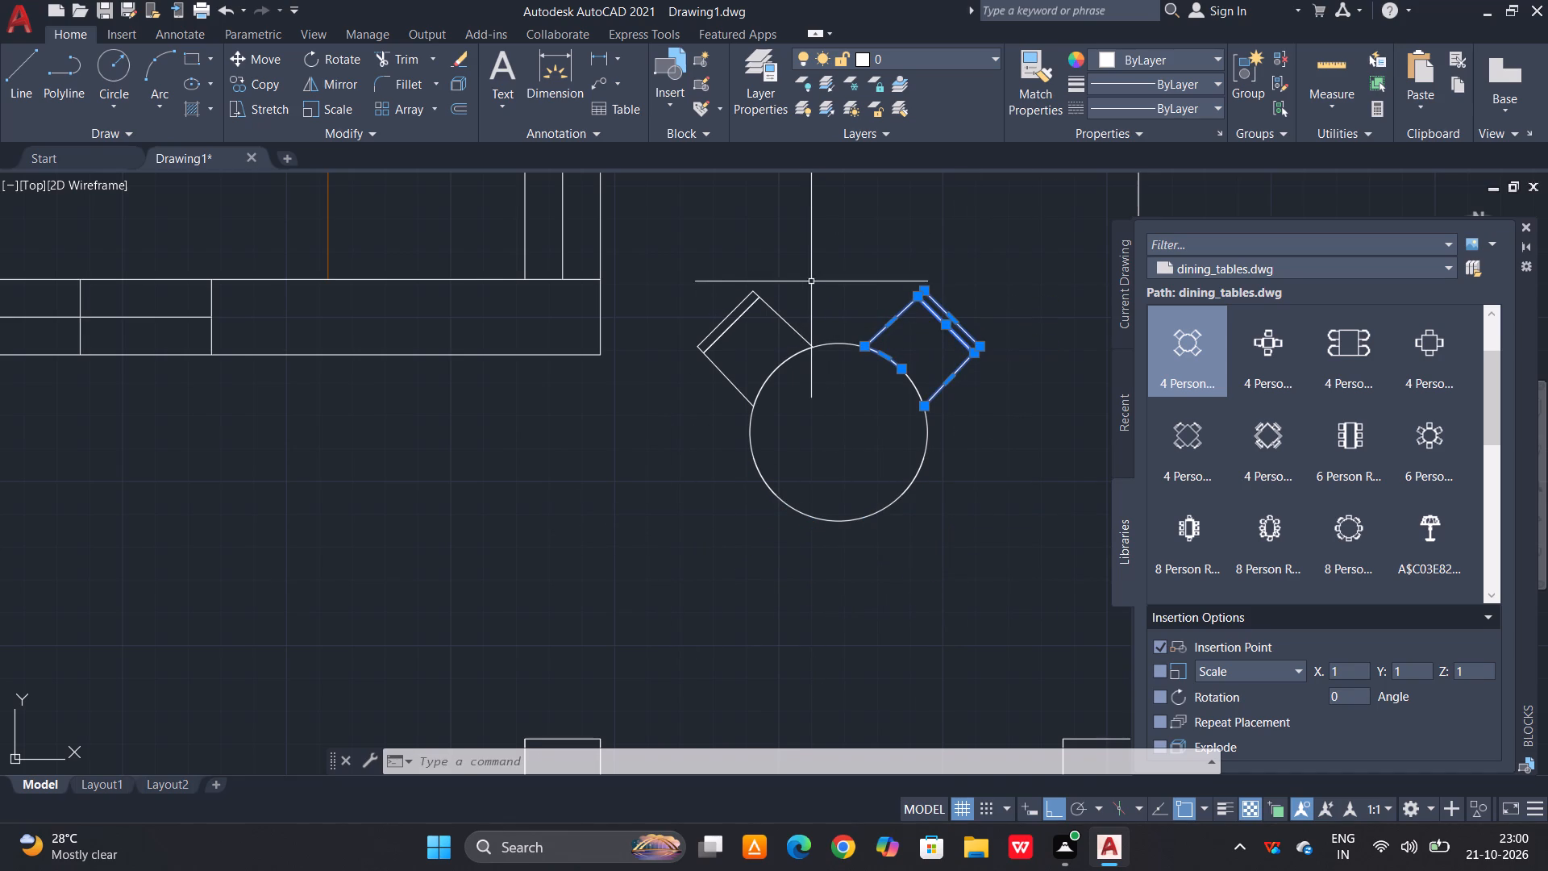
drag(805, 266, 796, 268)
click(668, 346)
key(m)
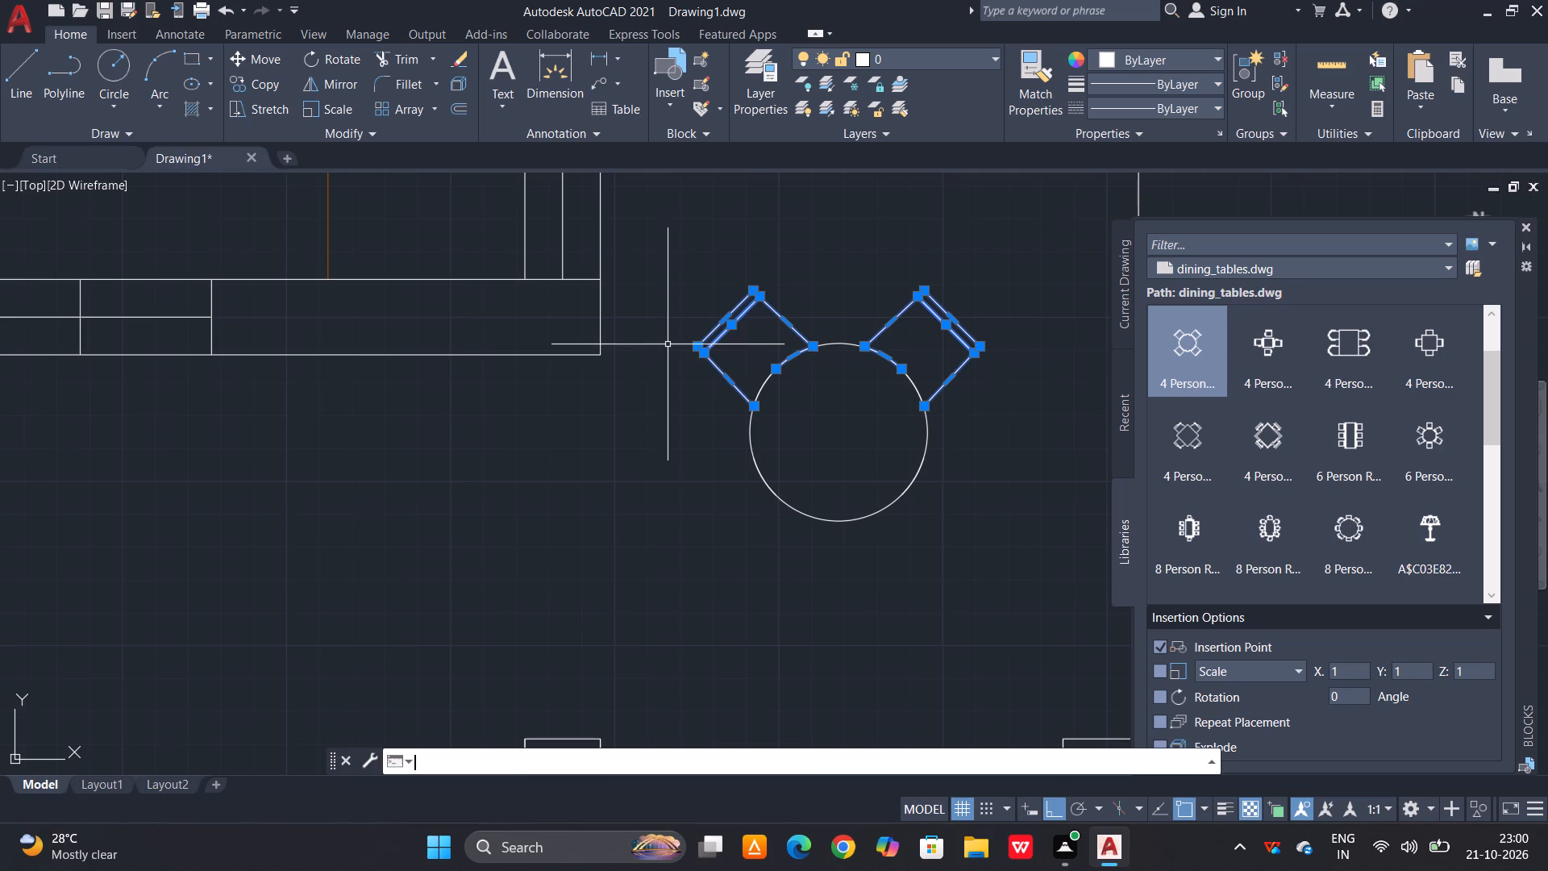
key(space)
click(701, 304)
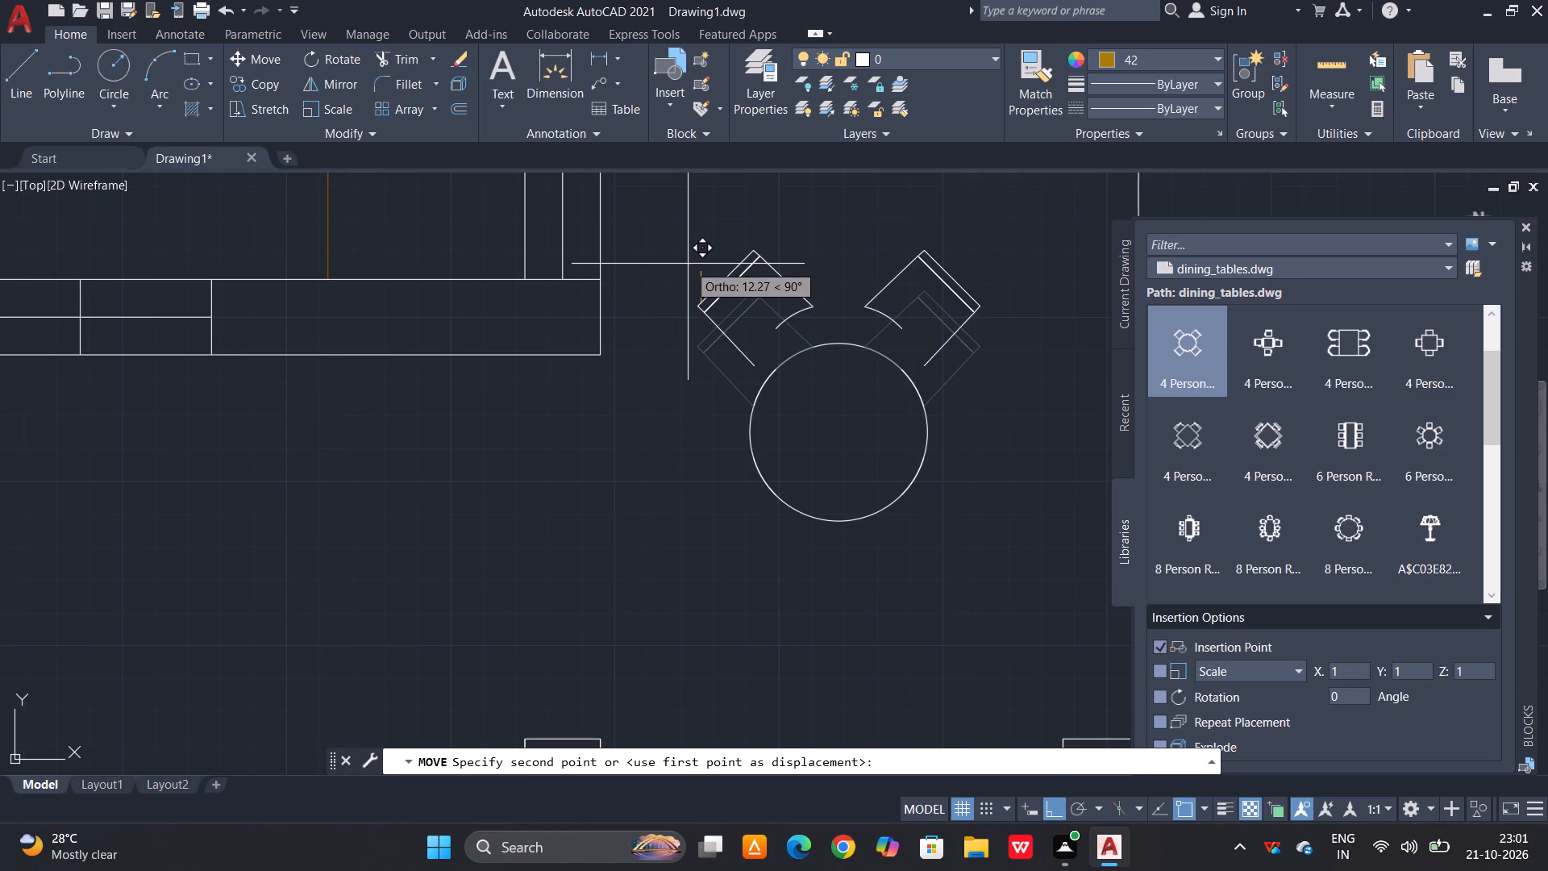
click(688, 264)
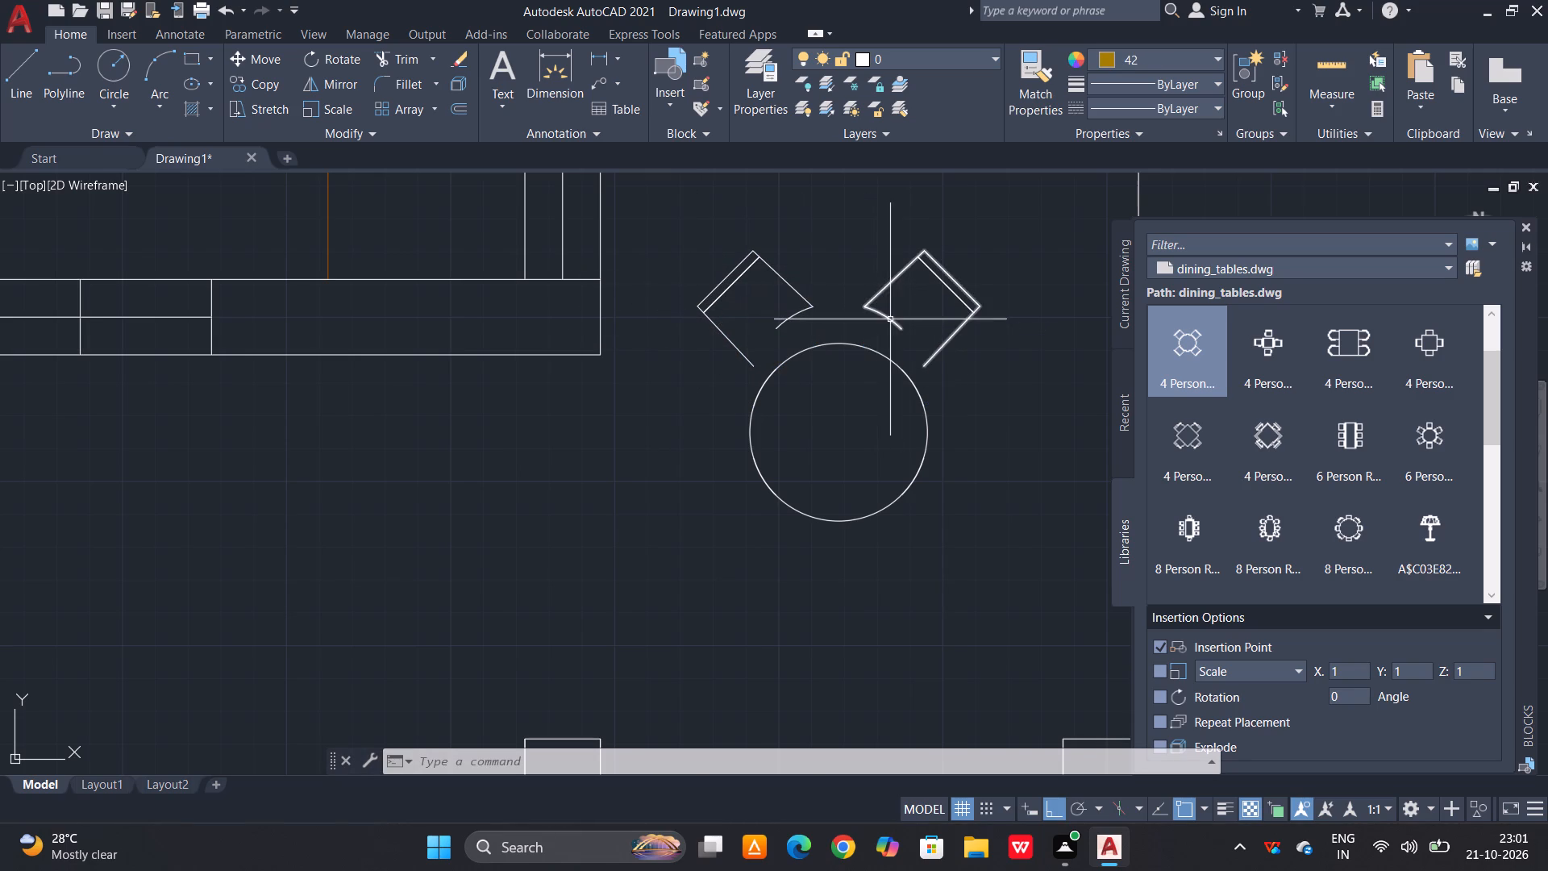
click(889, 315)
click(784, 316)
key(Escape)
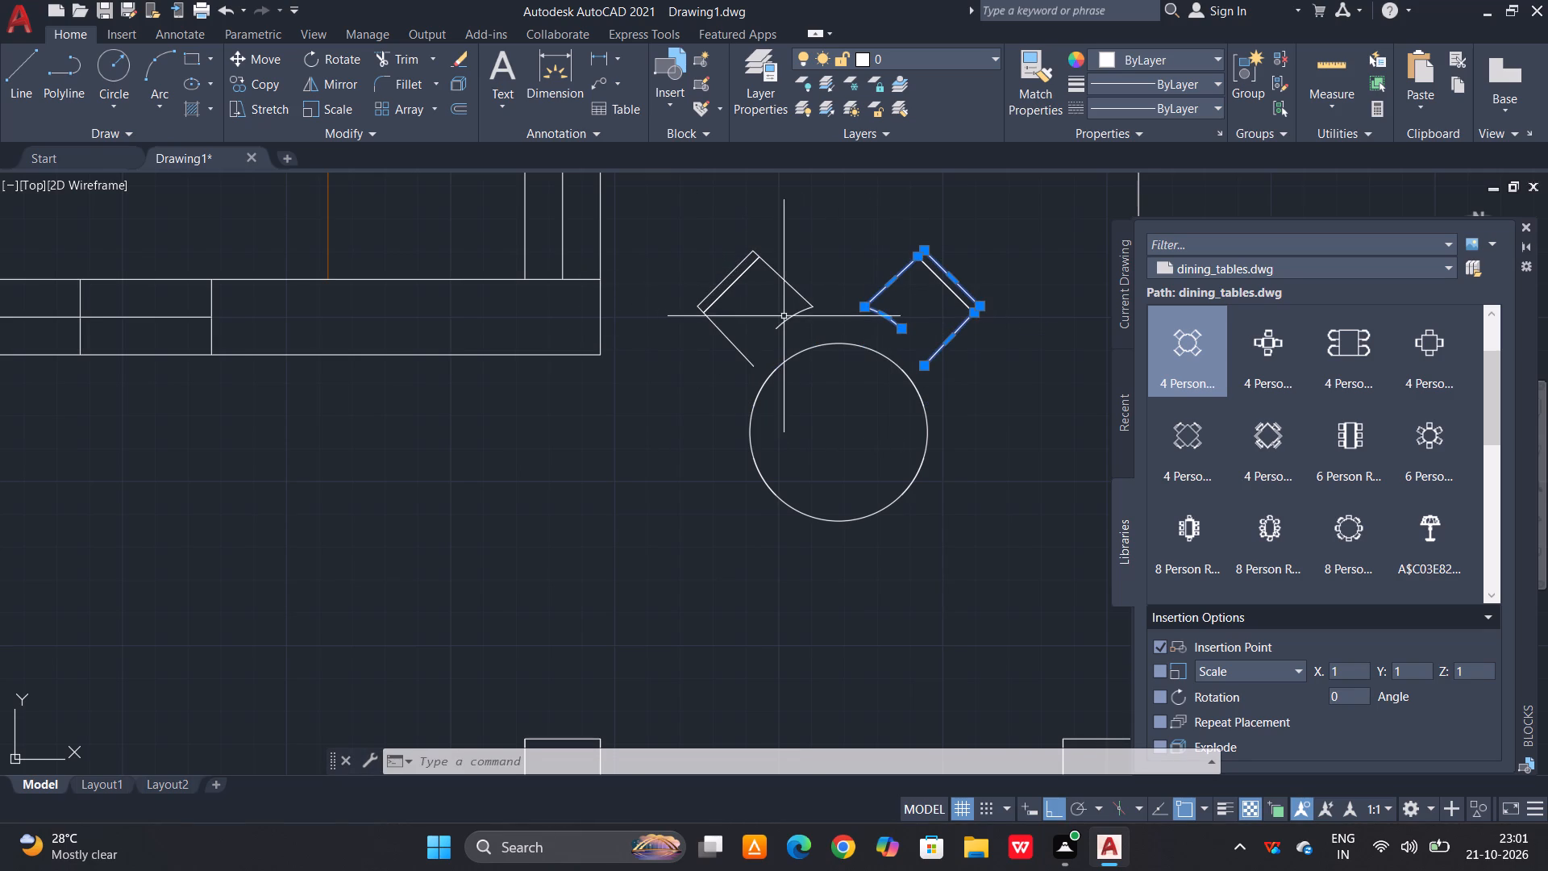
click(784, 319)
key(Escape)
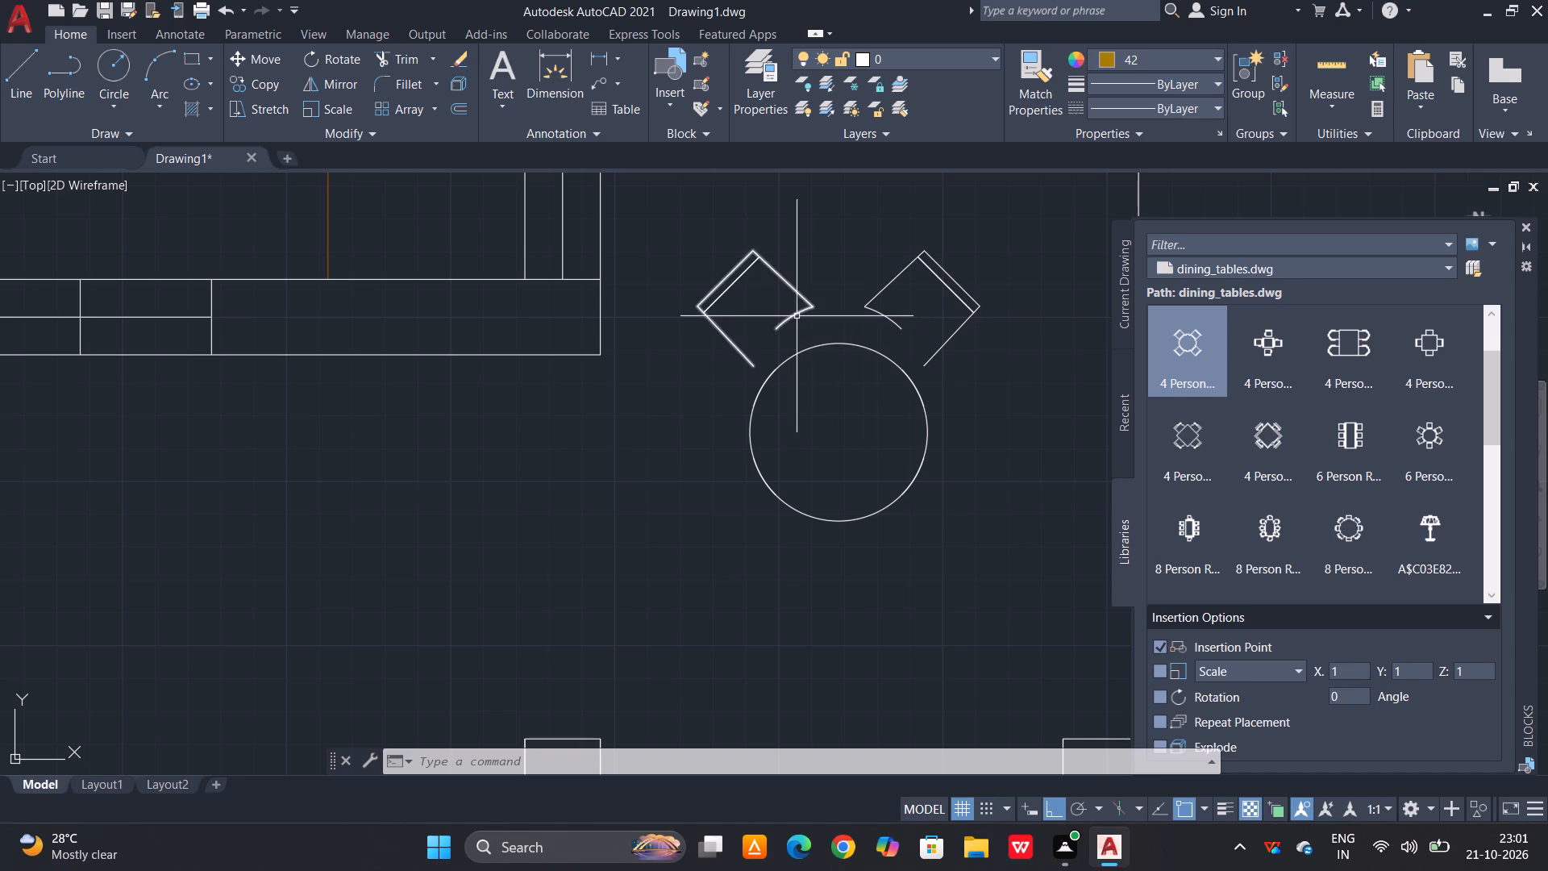
Delete the outline of the chair at the round table's upper left.
click(796, 315)
key(Delete)
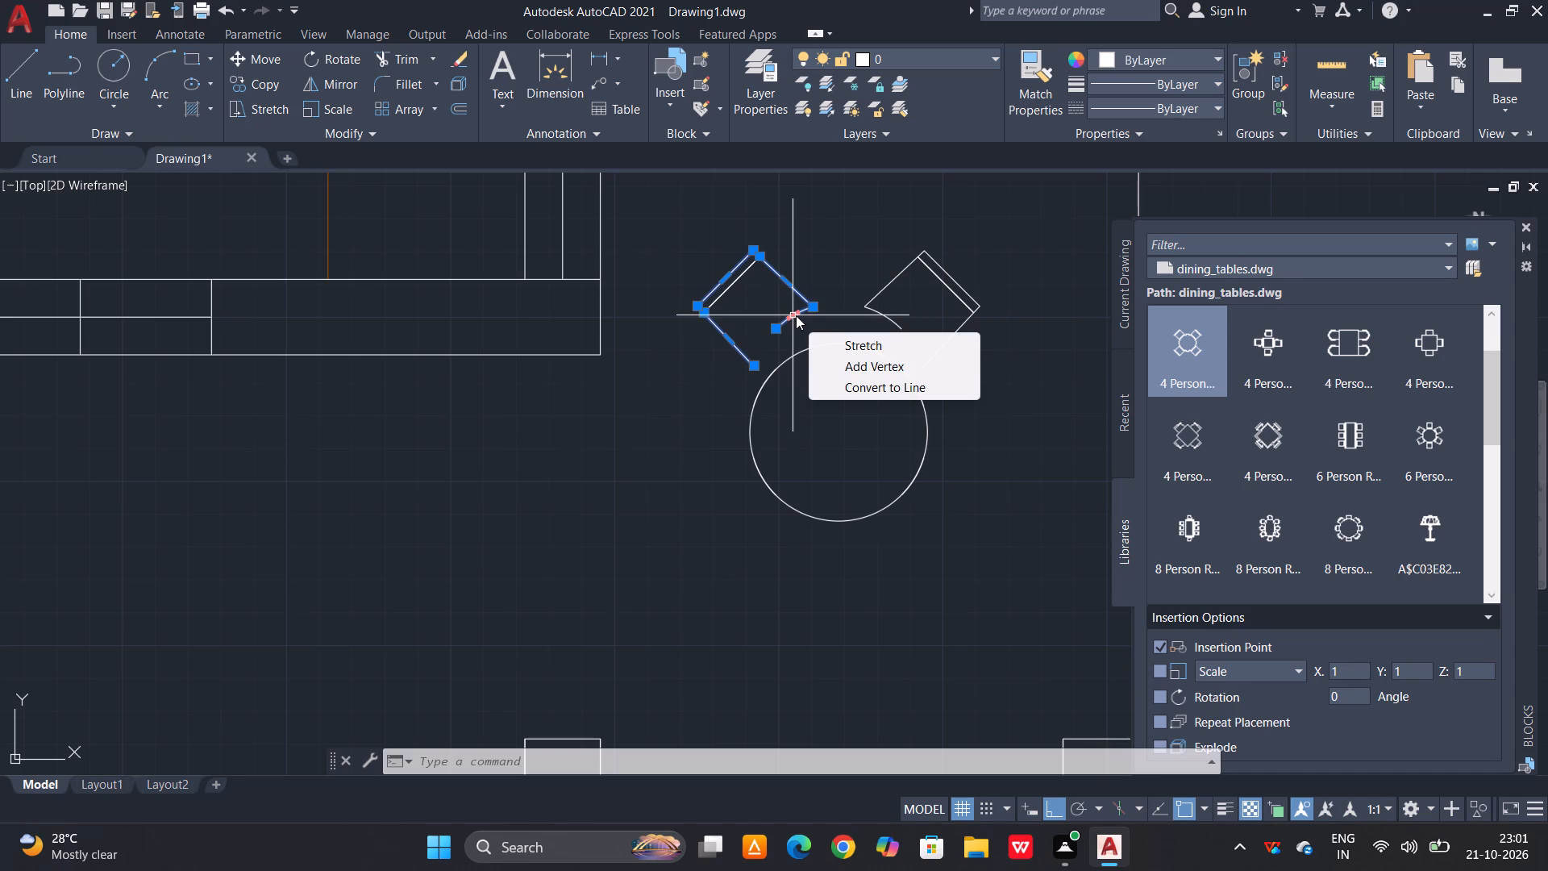
key(Delete)
key(Escape)
key(Escape)
key(Escape)
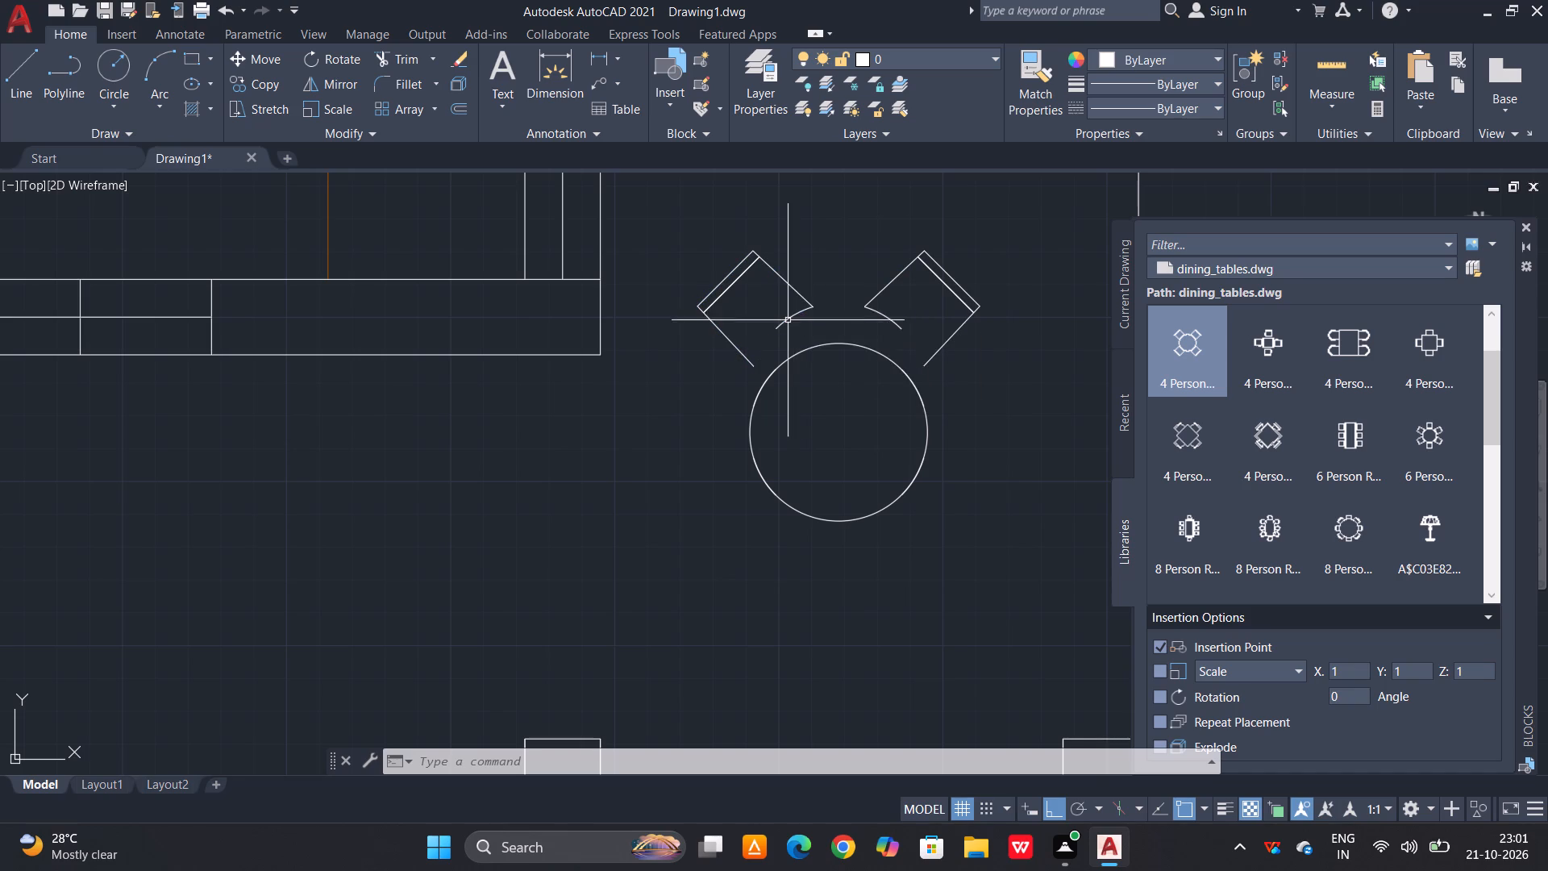
key(Escape)
click(787, 319)
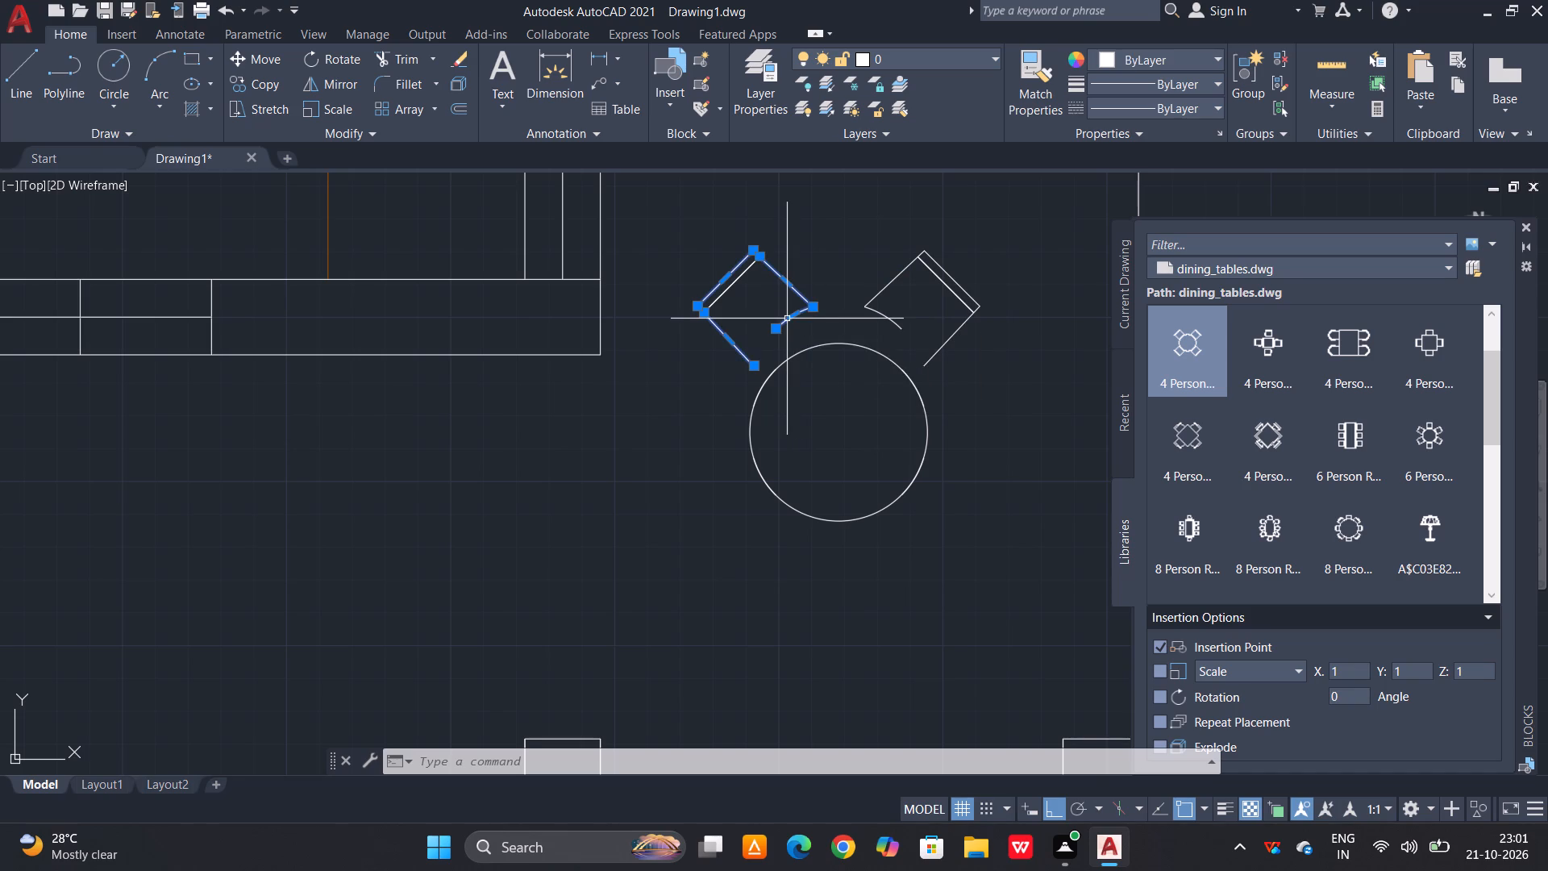
key(Delete)
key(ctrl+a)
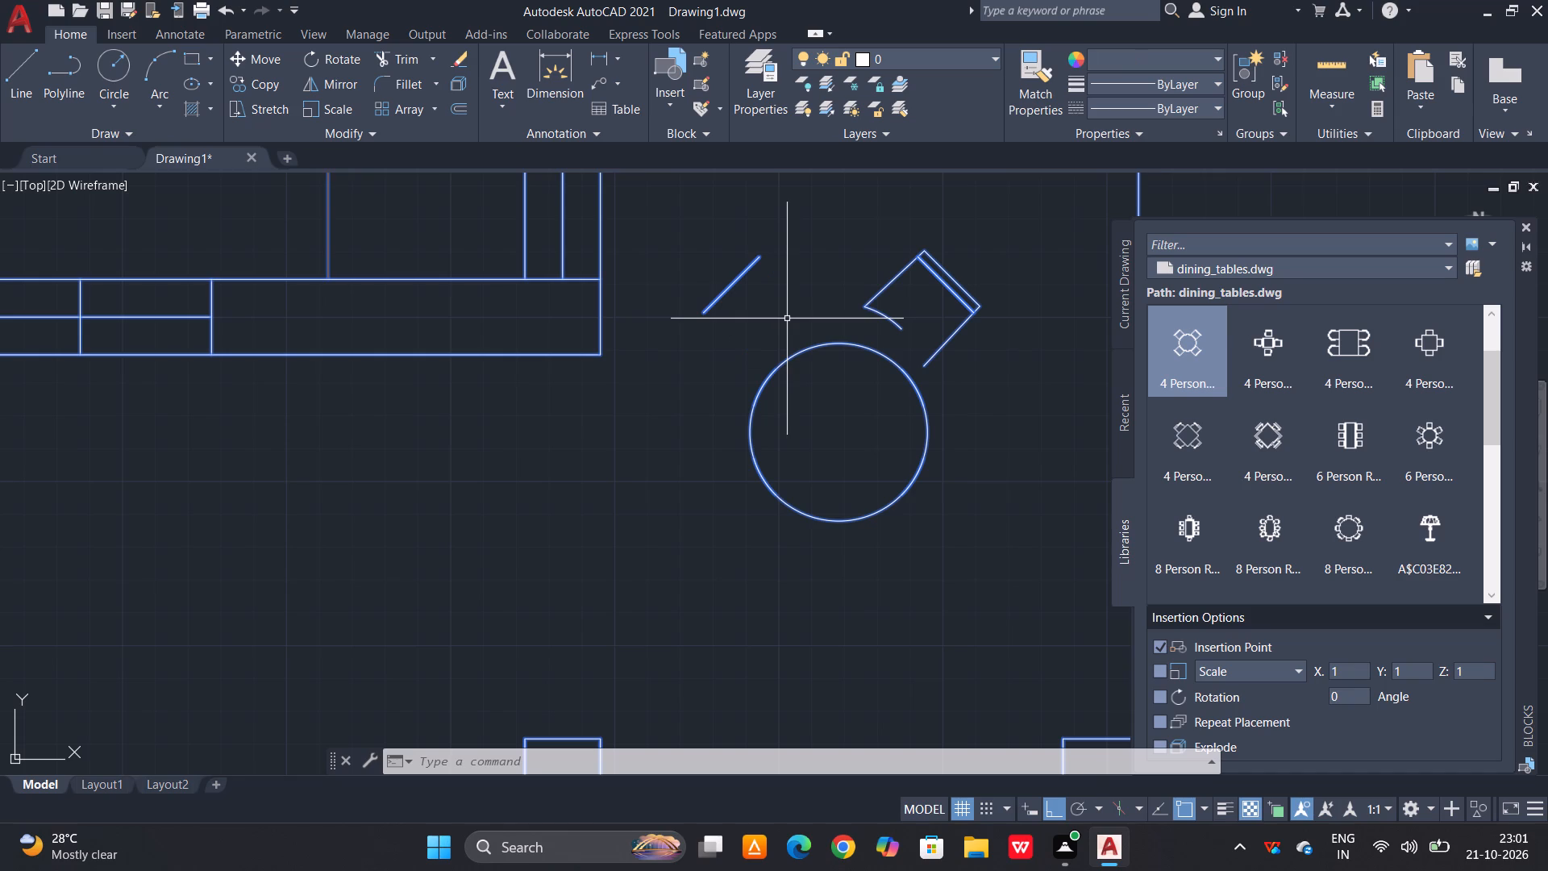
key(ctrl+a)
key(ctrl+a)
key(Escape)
Delete the upper right chair and the leftover backrest line of the upper left chair.
drag(1011, 230, 1005, 249)
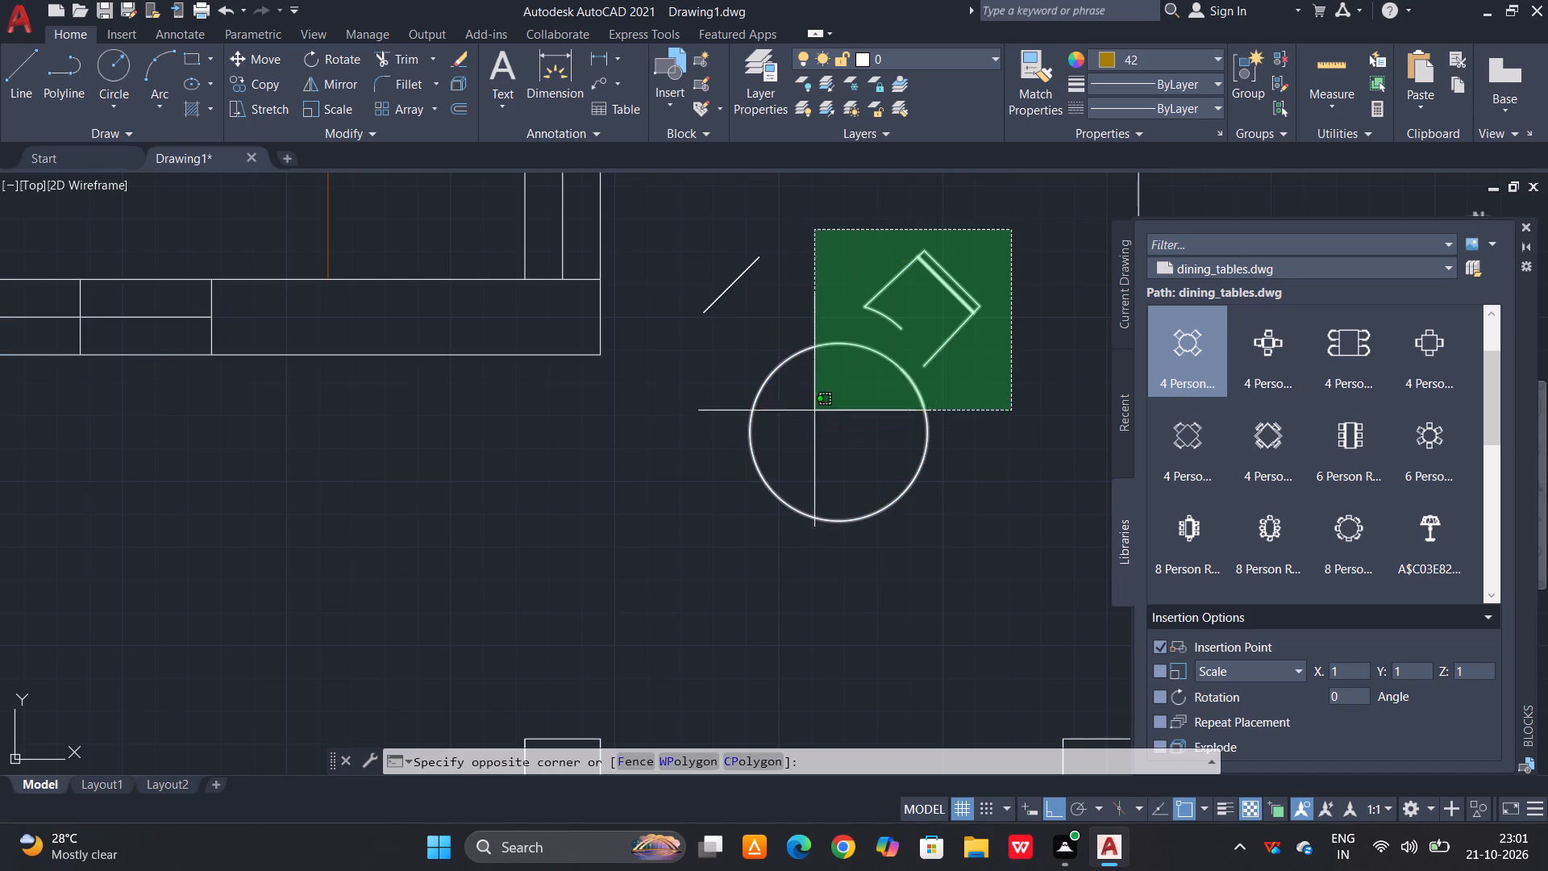
click(866, 319)
click(789, 260)
click(730, 283)
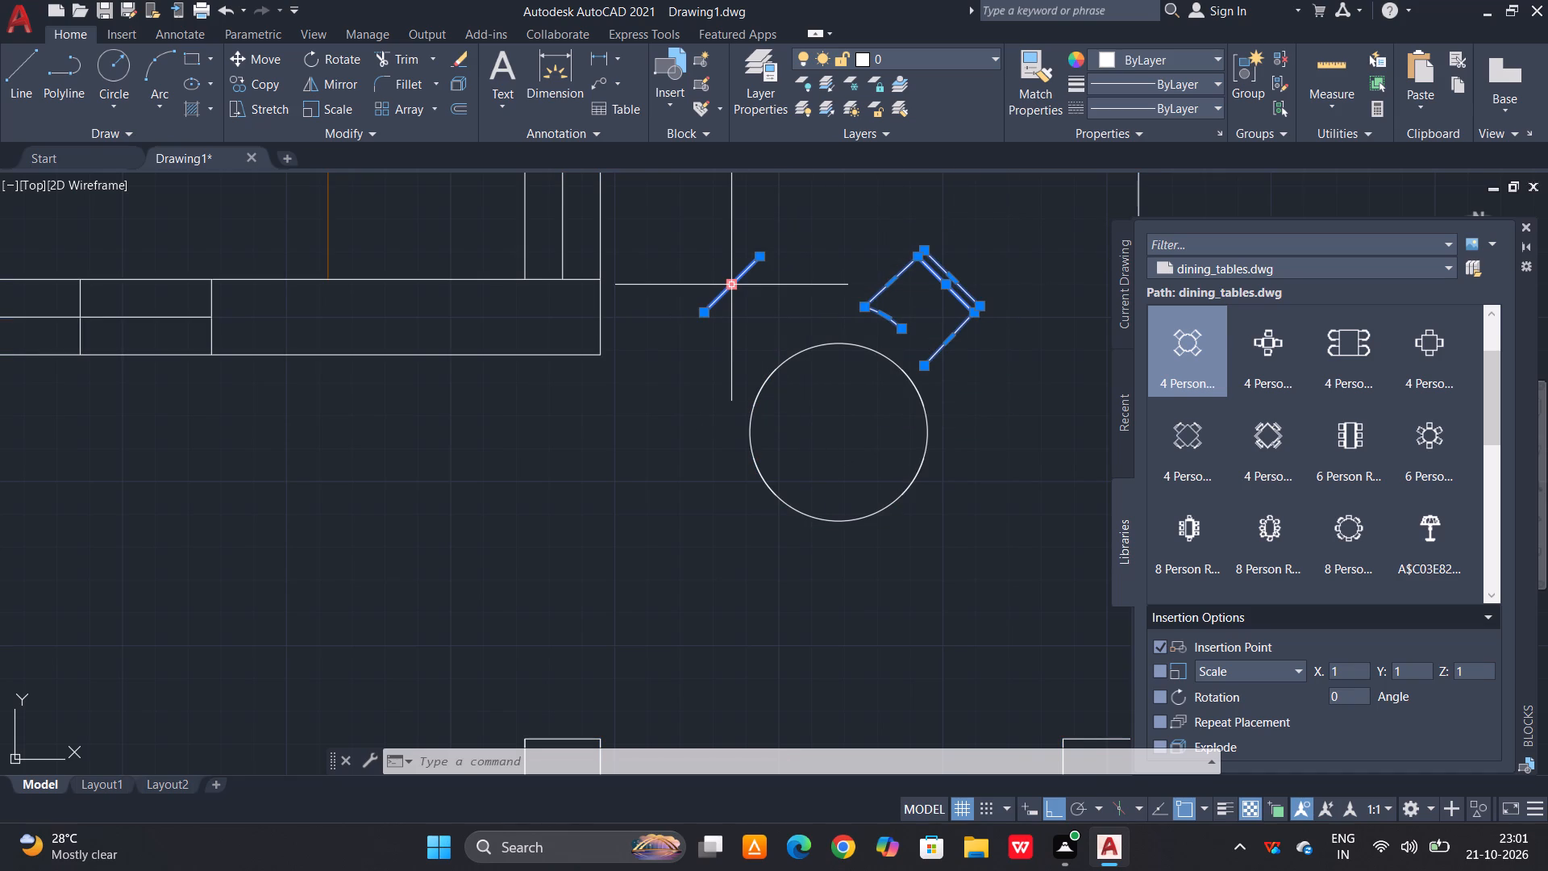
key(Delete)
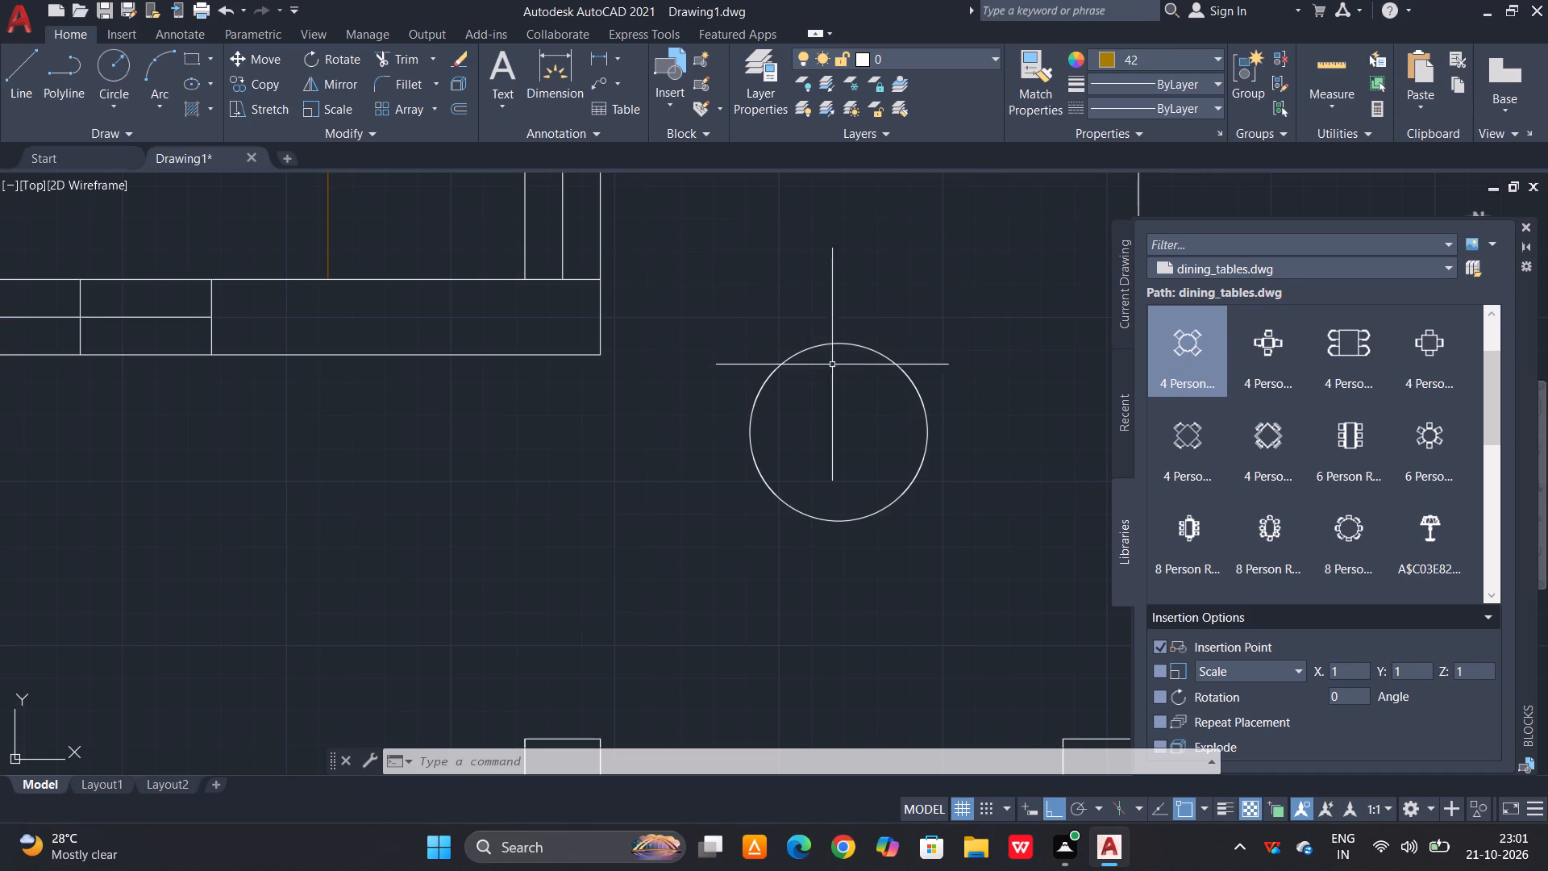
Delete the round tabletop and the four arcs left around its edge.
drag(888, 355, 887, 374)
click(830, 474)
key(Delete)
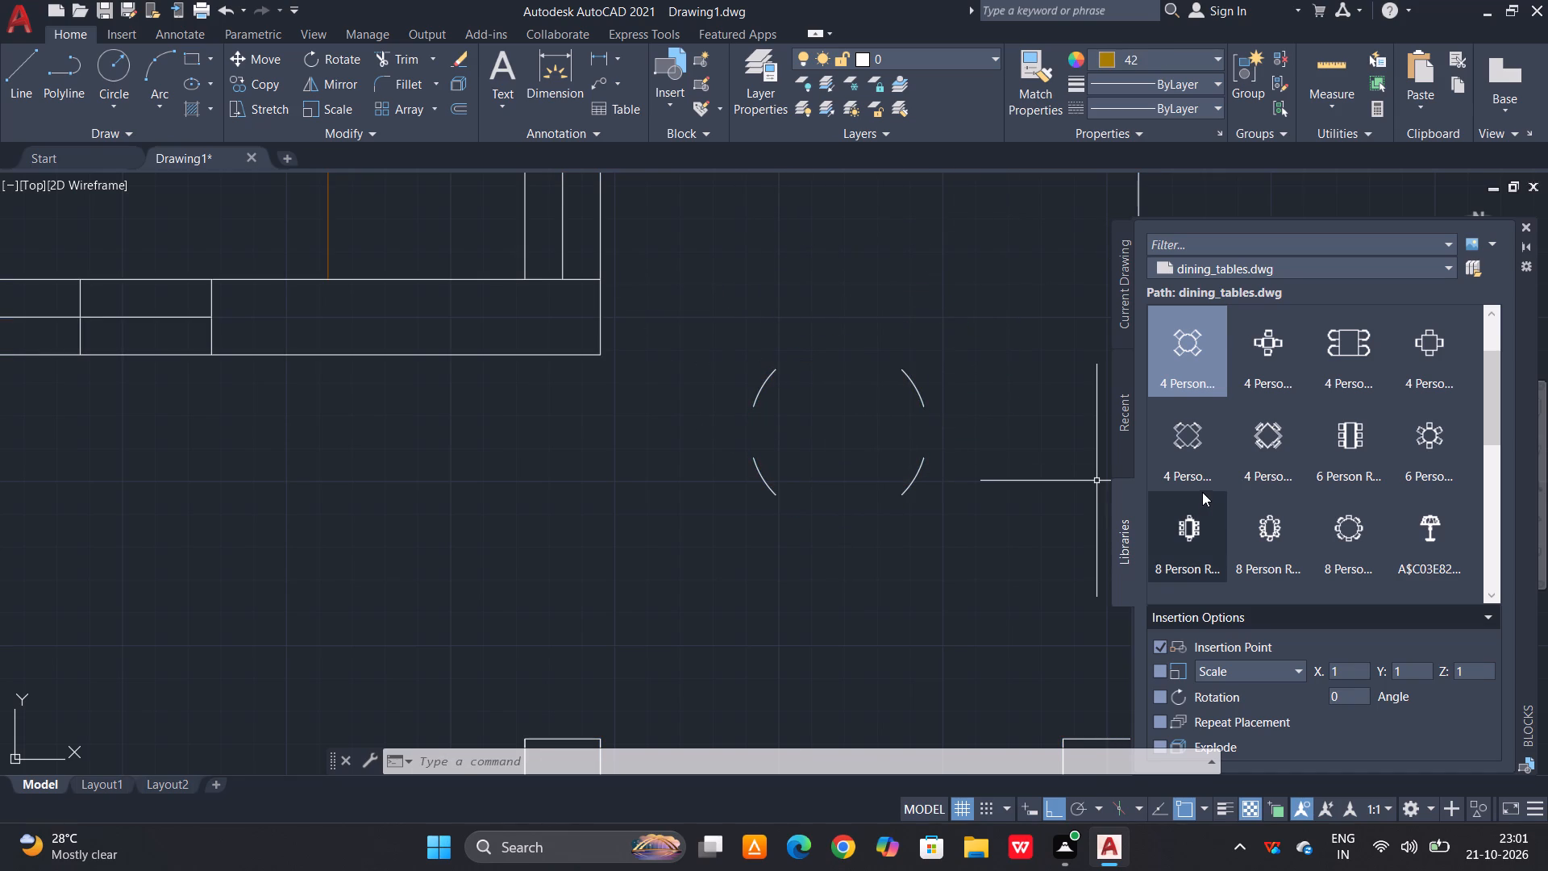
drag(1010, 302, 974, 357)
click(688, 598)
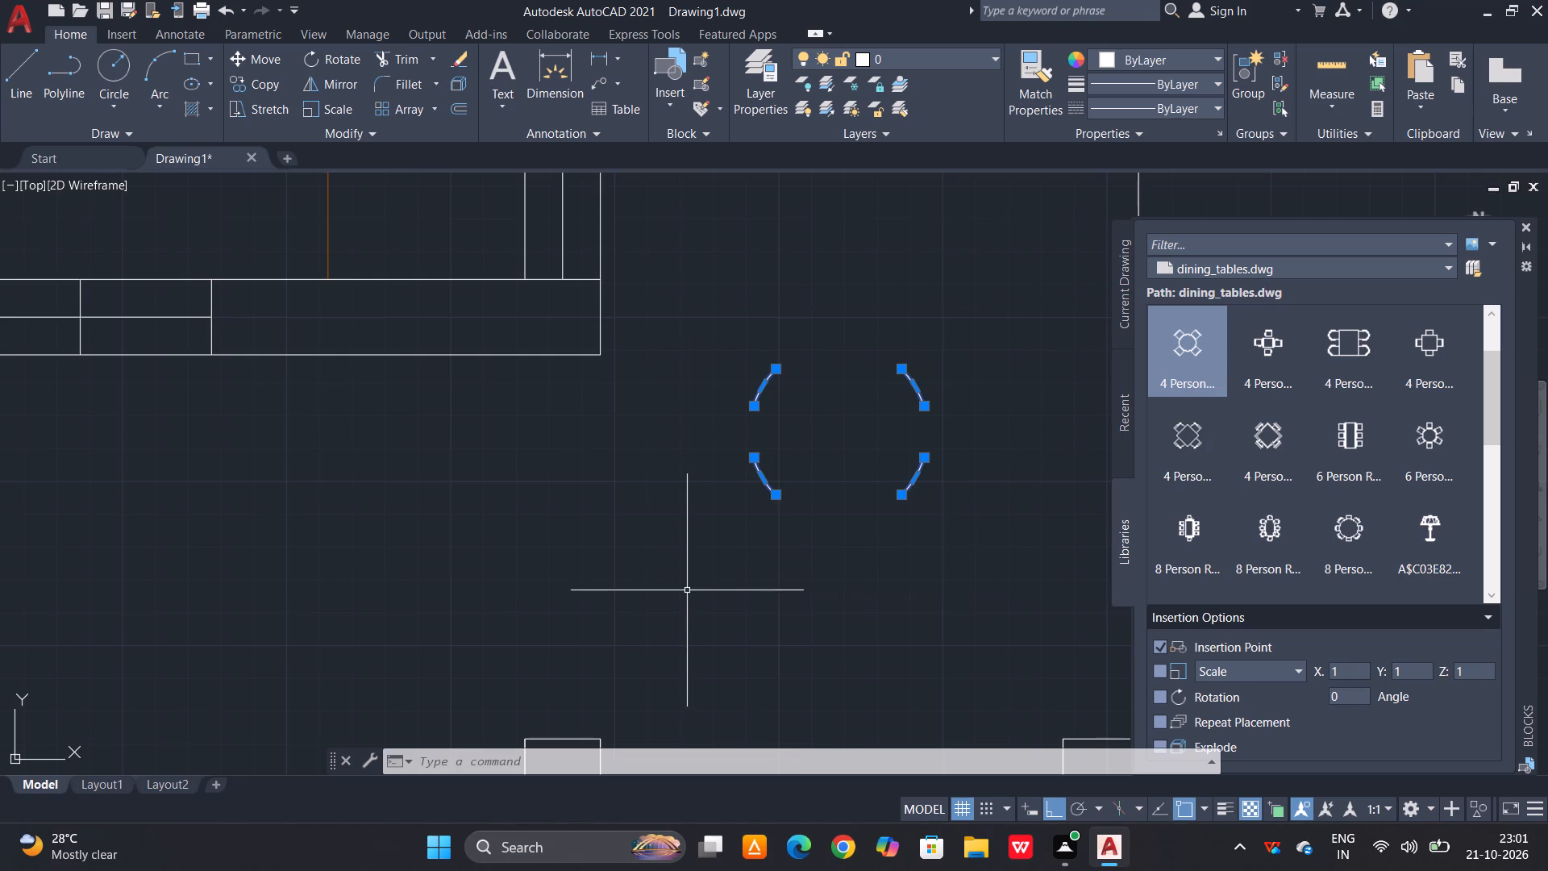
key(Delete)
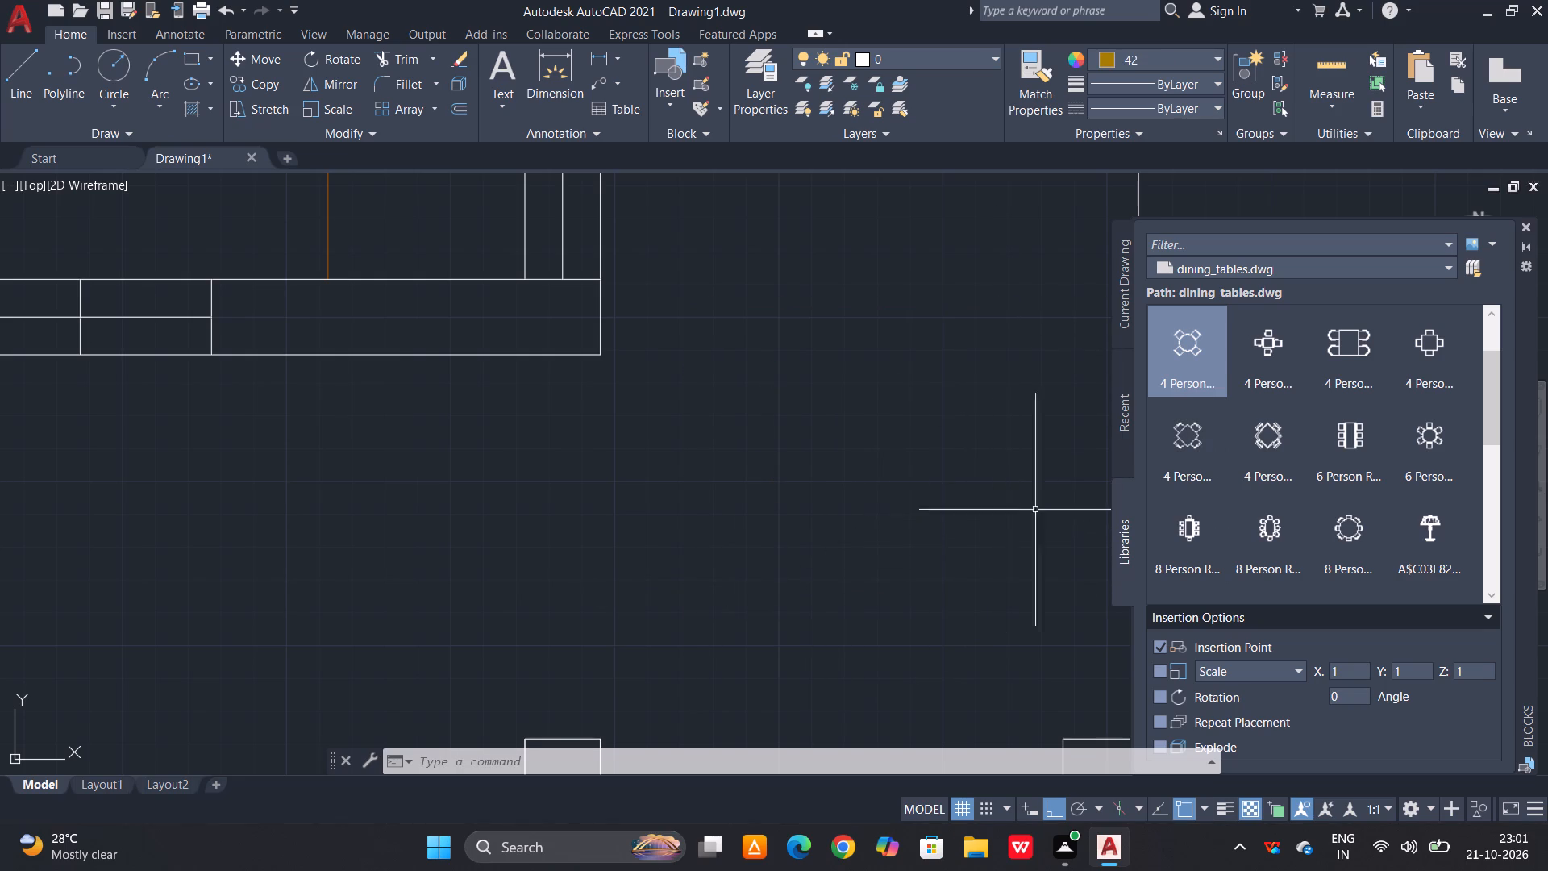
Insert the 4-person square table block with a rounded diagonal tabletop in the open area between the walls.
drag(1192, 434, 825, 635)
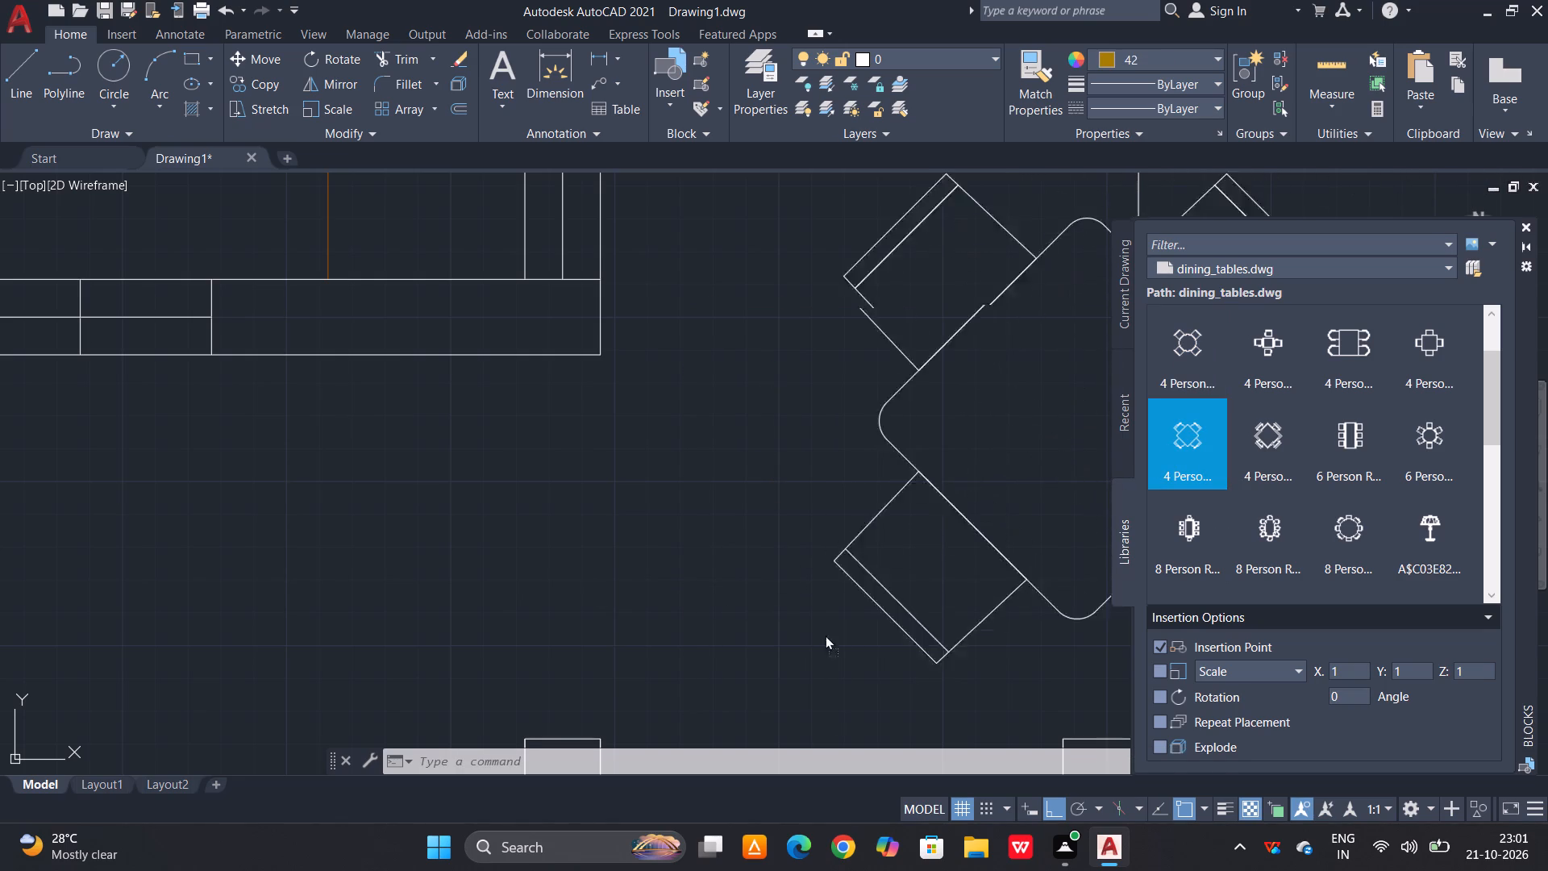
drag(825, 635, 655, 632)
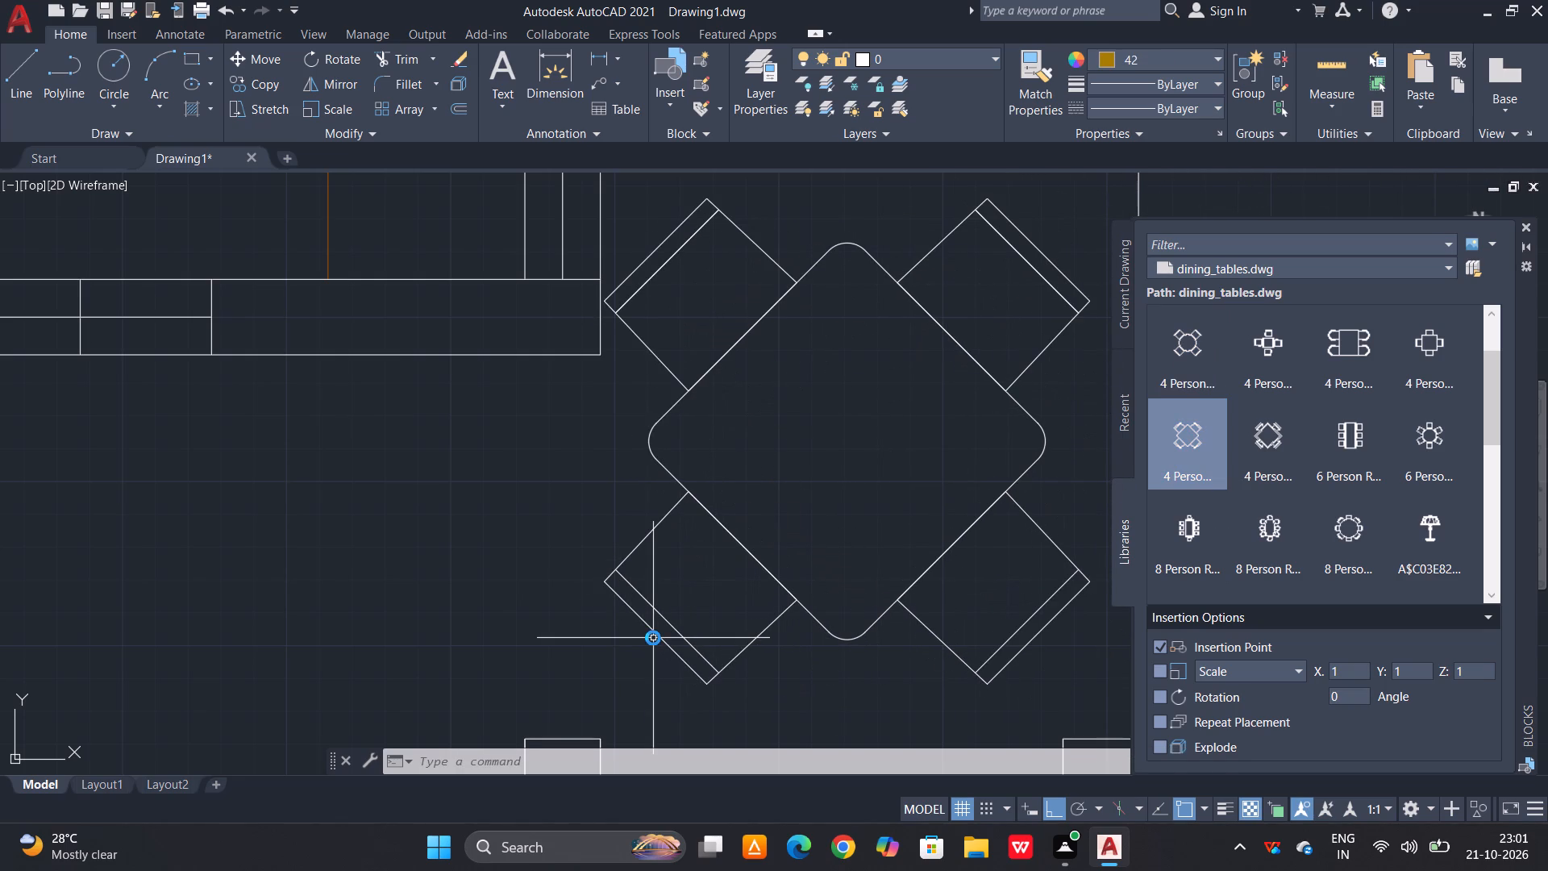
Scale the square table block down about a point near its centre to fit the open area.
key(s)
key(x)
key(space)
click(905, 389)
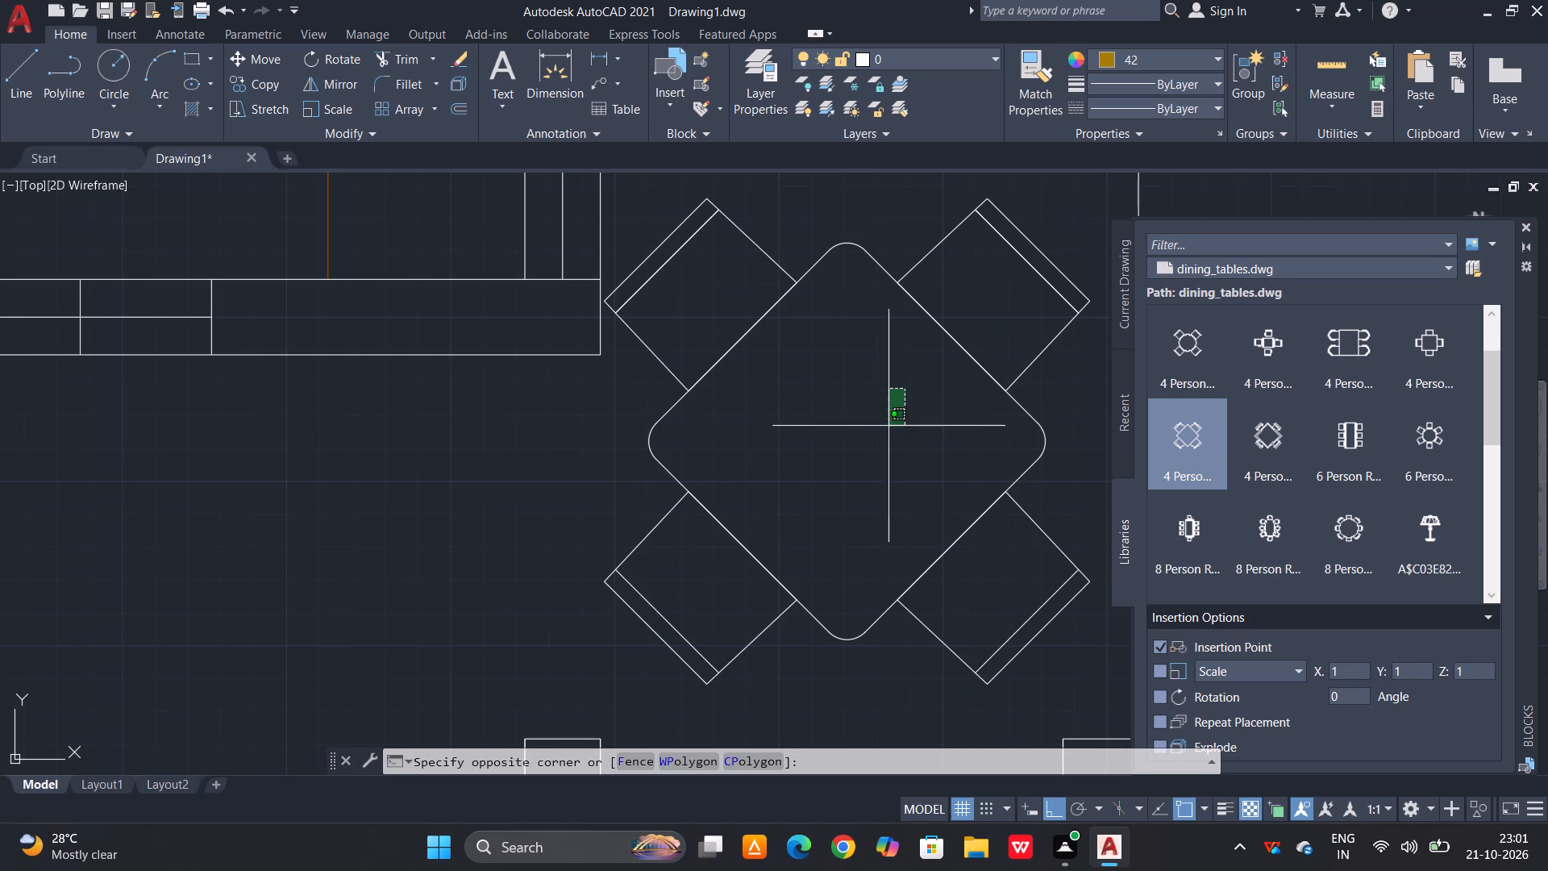
click(700, 530)
key(s)
key(c)
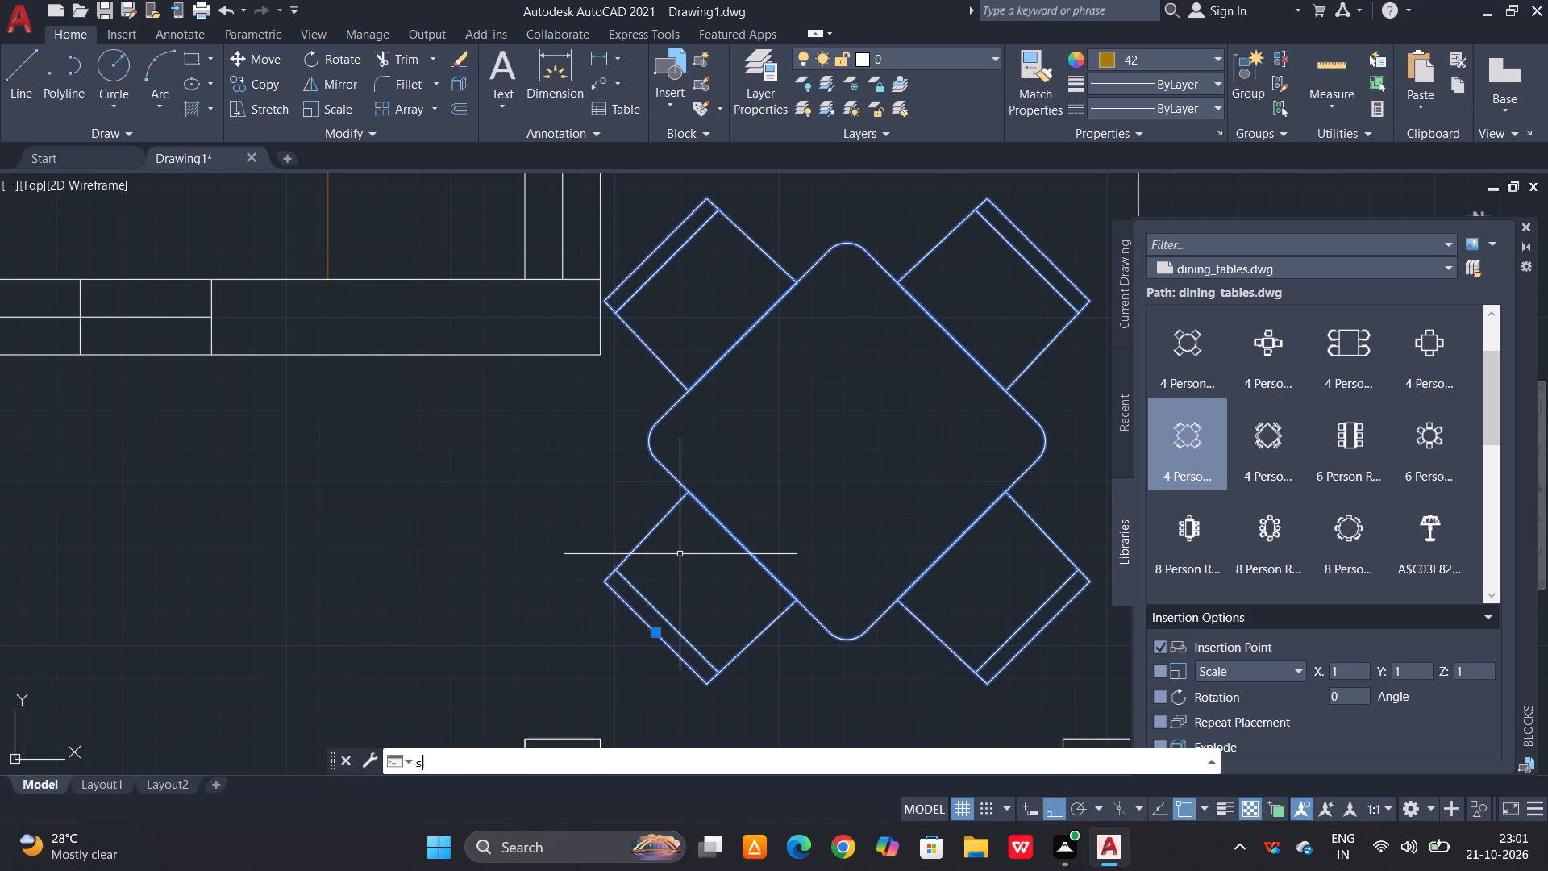
key(space)
click(816, 429)
click(838, 511)
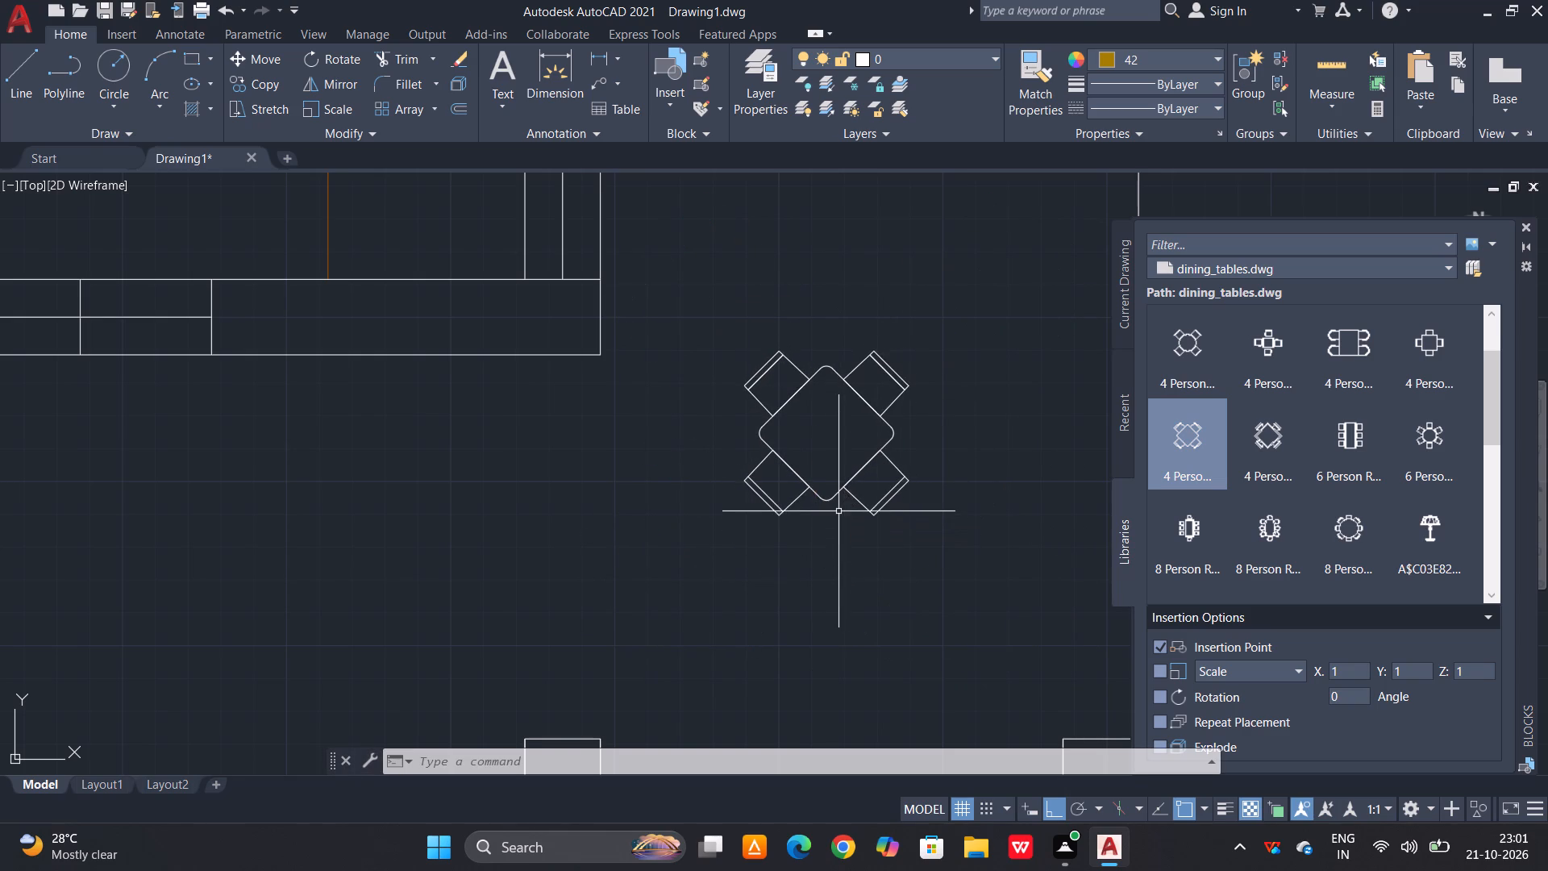
Explode the scaled square table block into separate objects.
scroll(843, 498, up, 1)
click(959, 464)
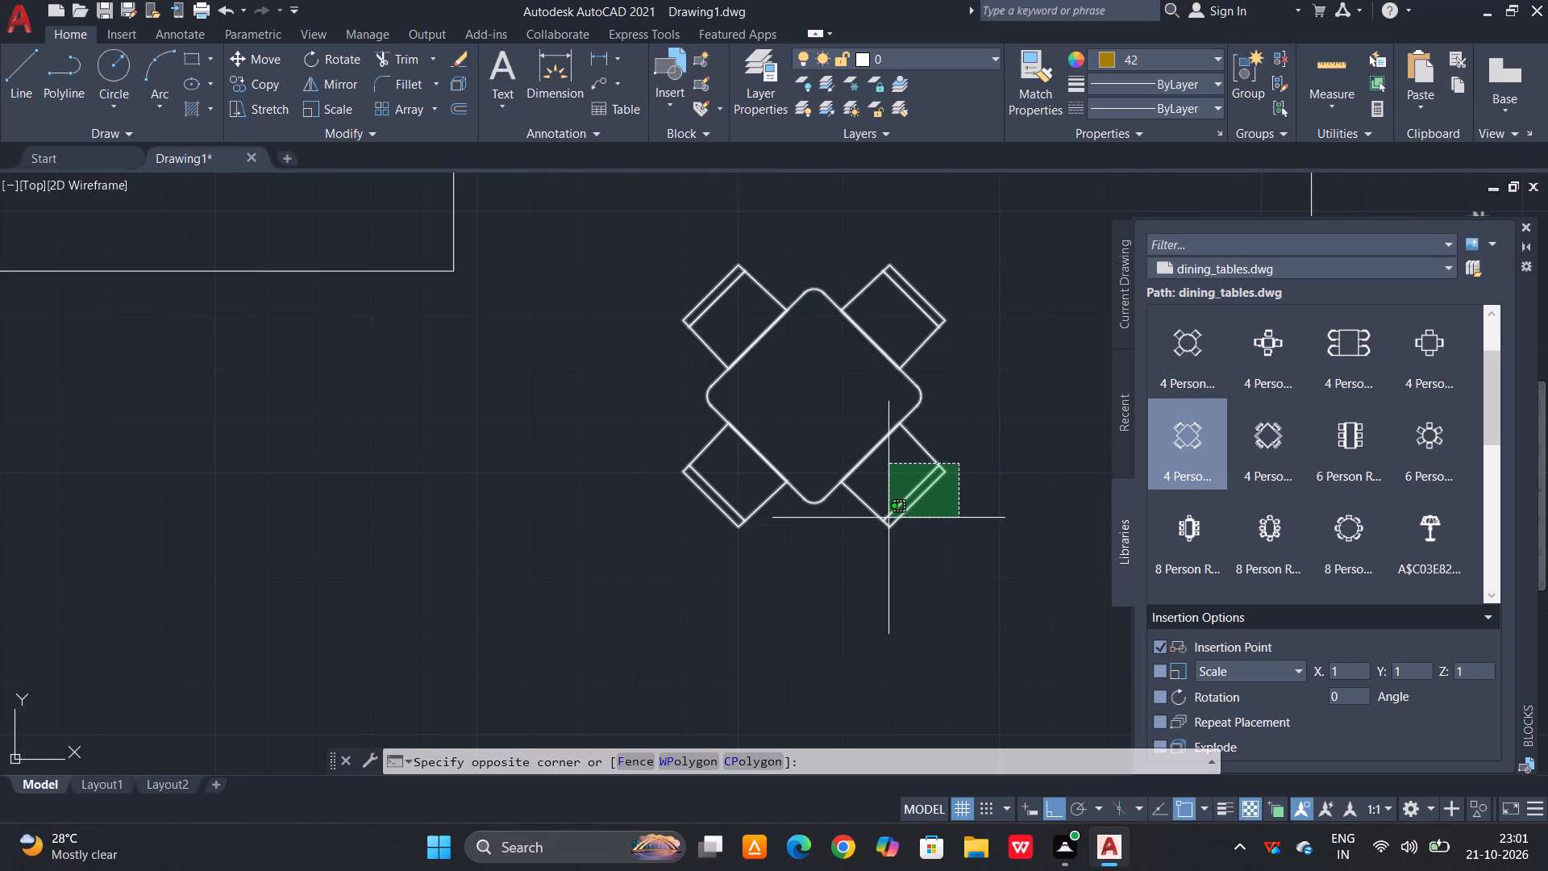
click(888, 518)
text(x)
key(space)
Delete the two lower chairs of the square table.
drag(948, 438, 948, 443)
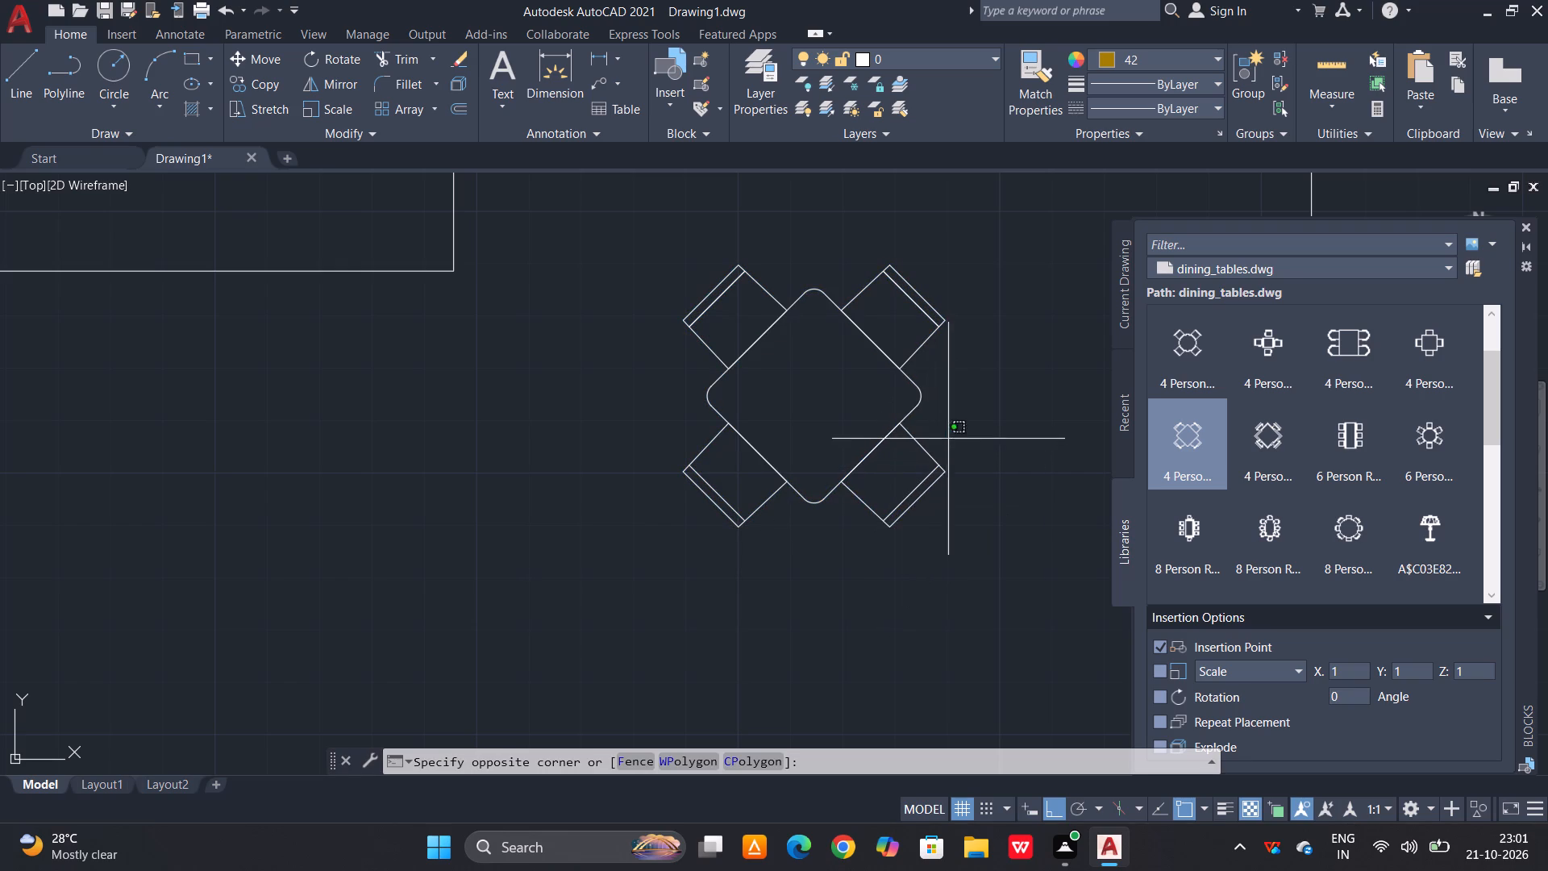
drag(948, 443, 945, 451)
click(920, 528)
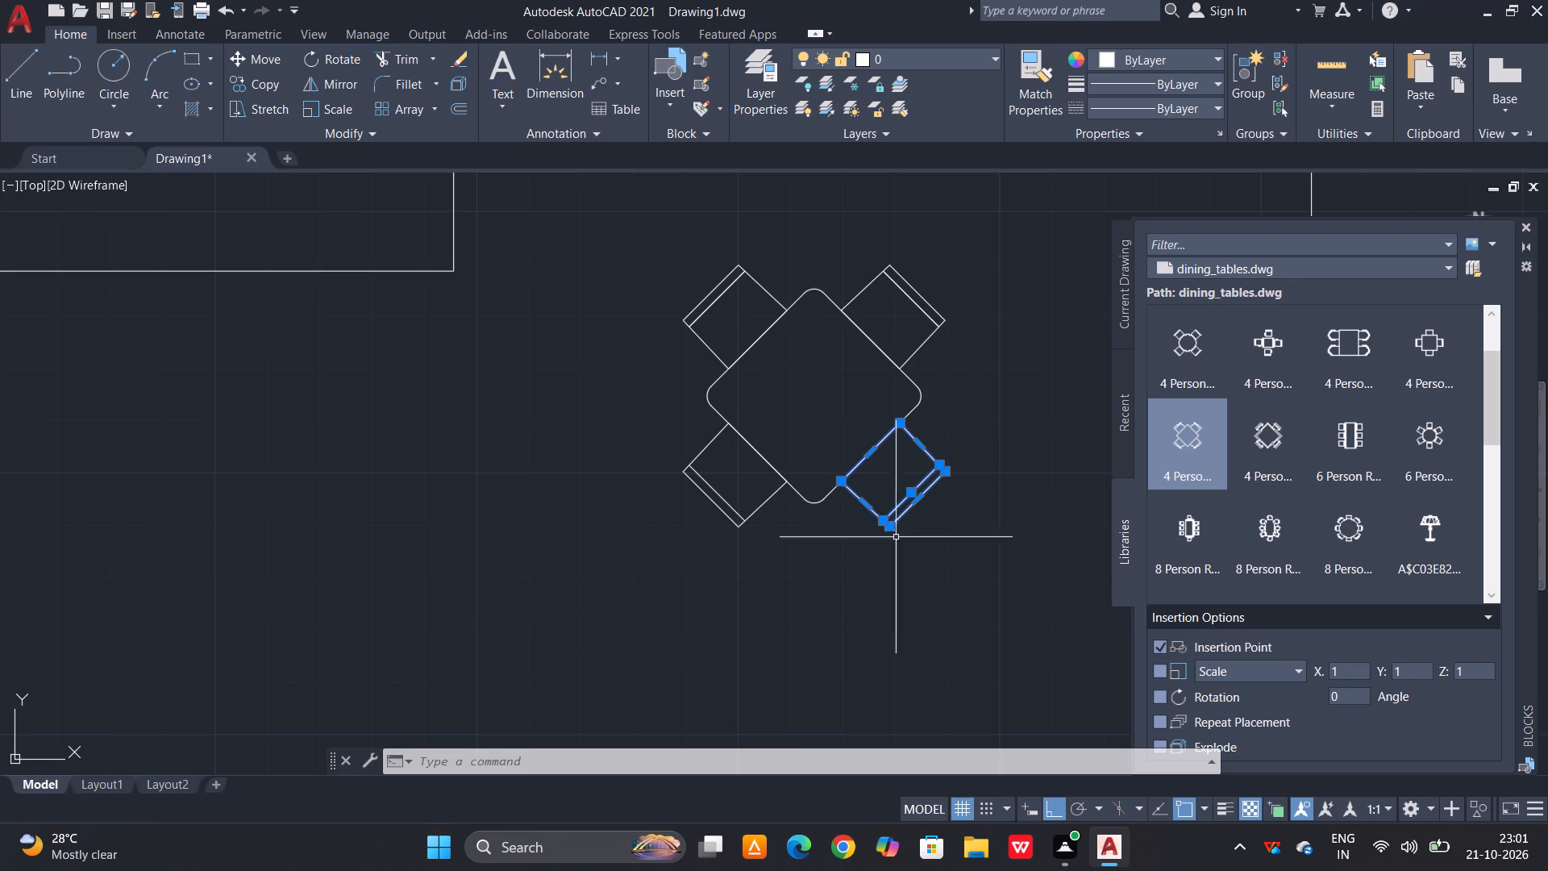
click(788, 542)
click(628, 491)
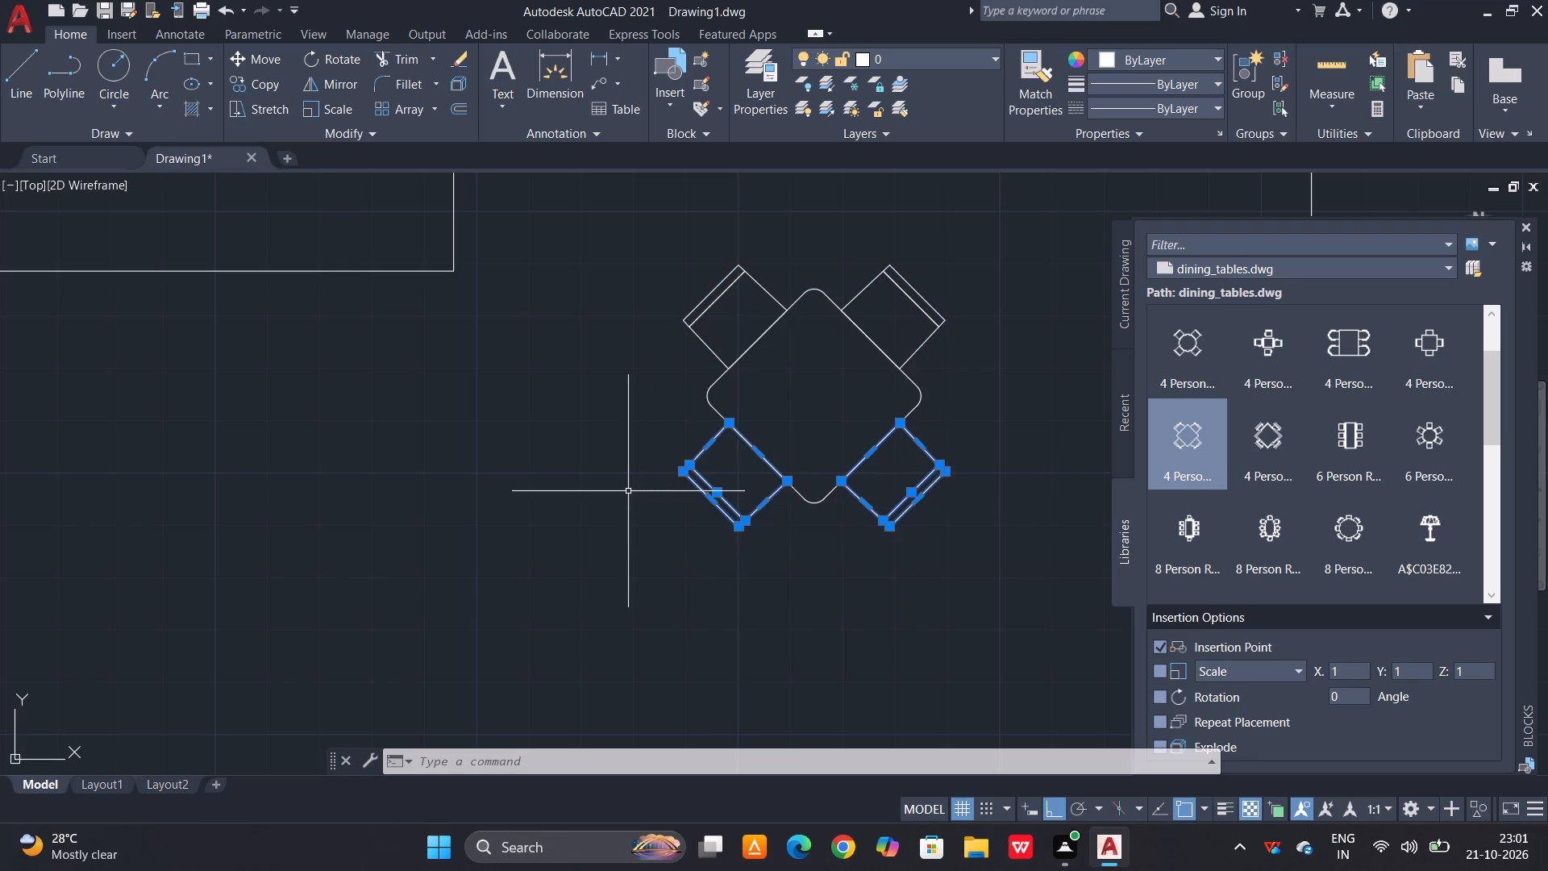
key(Delete)
Move the two remaining chairs straight up, away from the diagonal tabletop.
click(1018, 272)
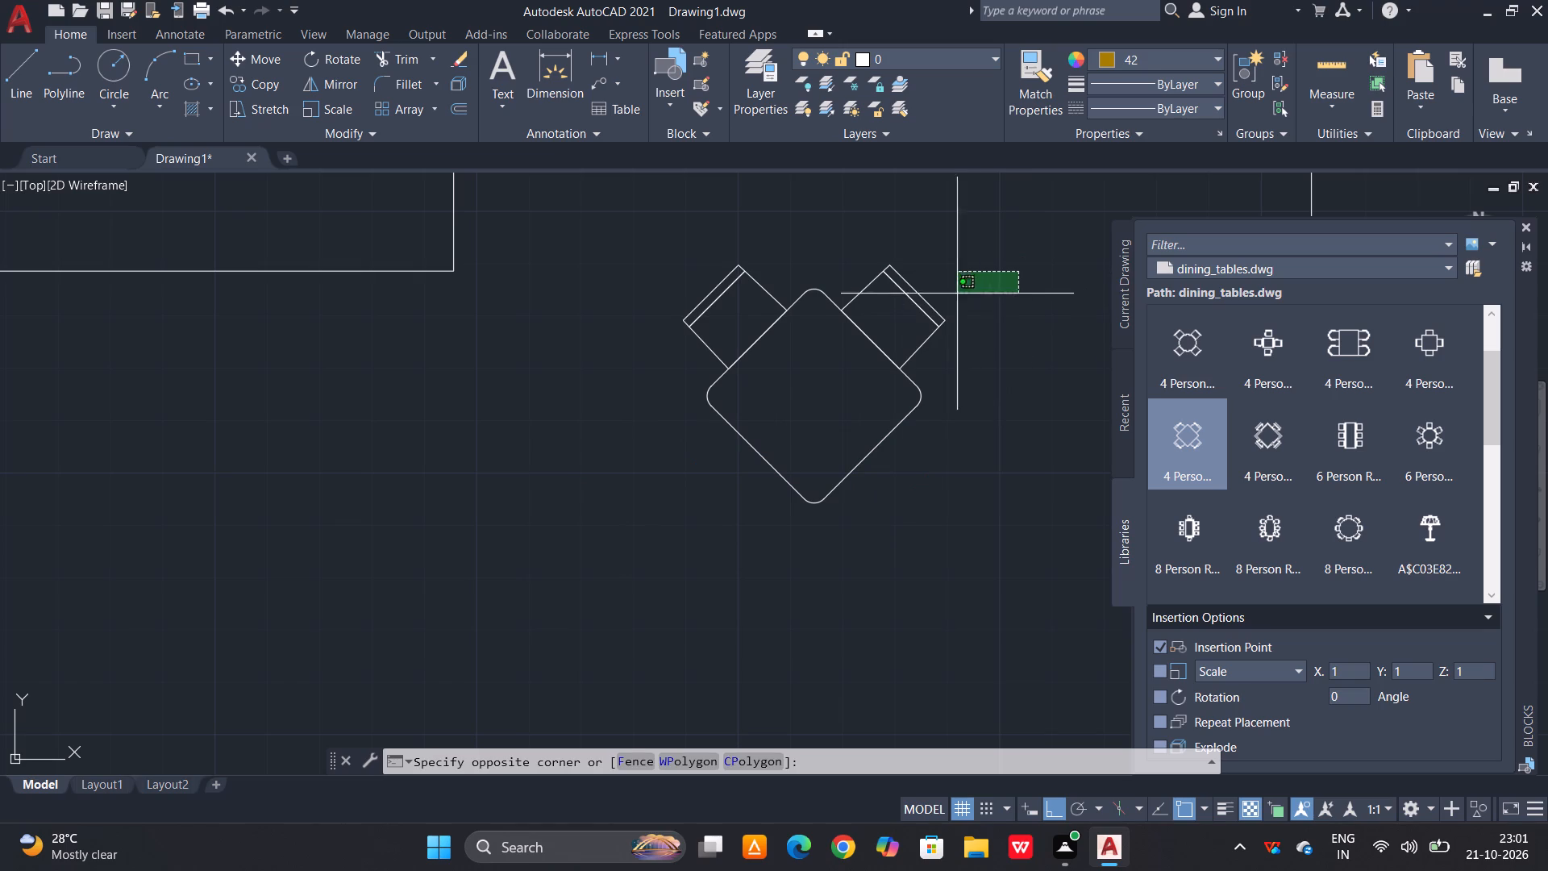
click(874, 322)
click(744, 252)
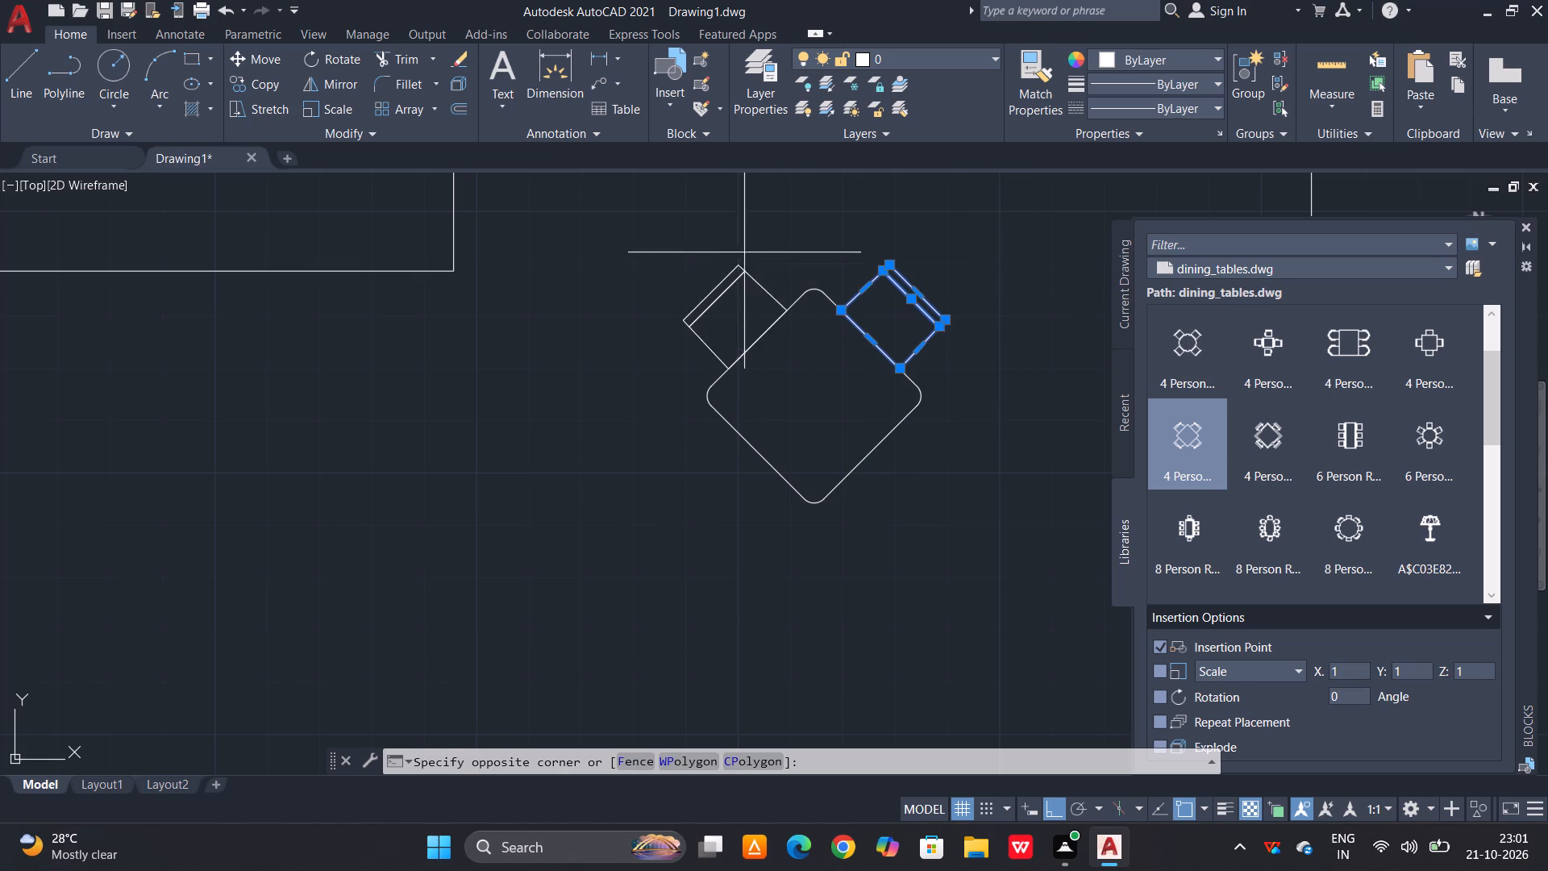
click(642, 365)
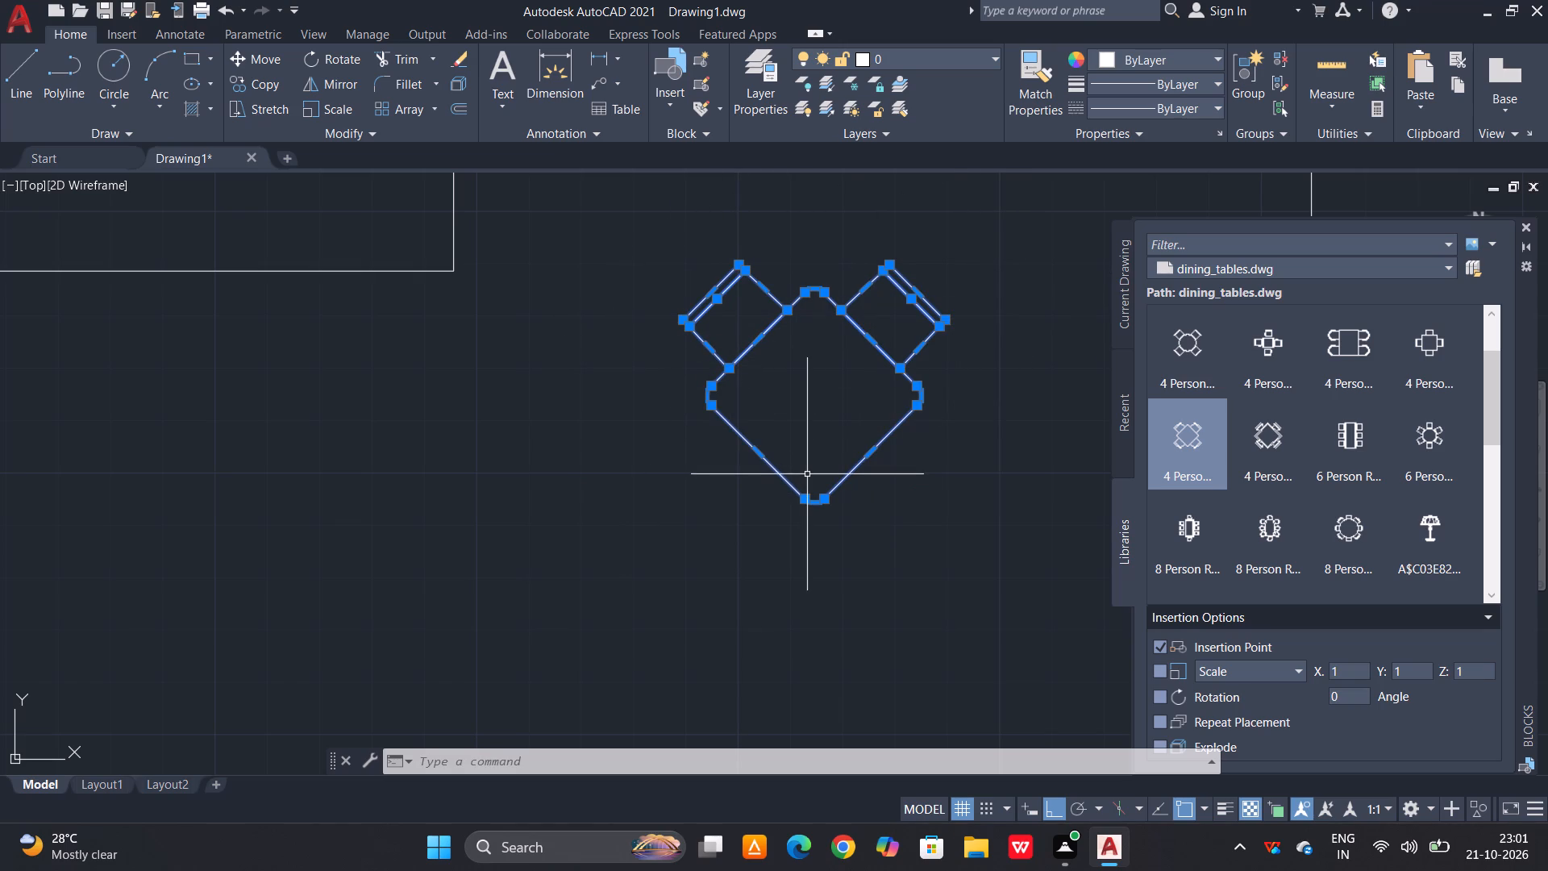
shift+click(825, 440)
shift+click(725, 503)
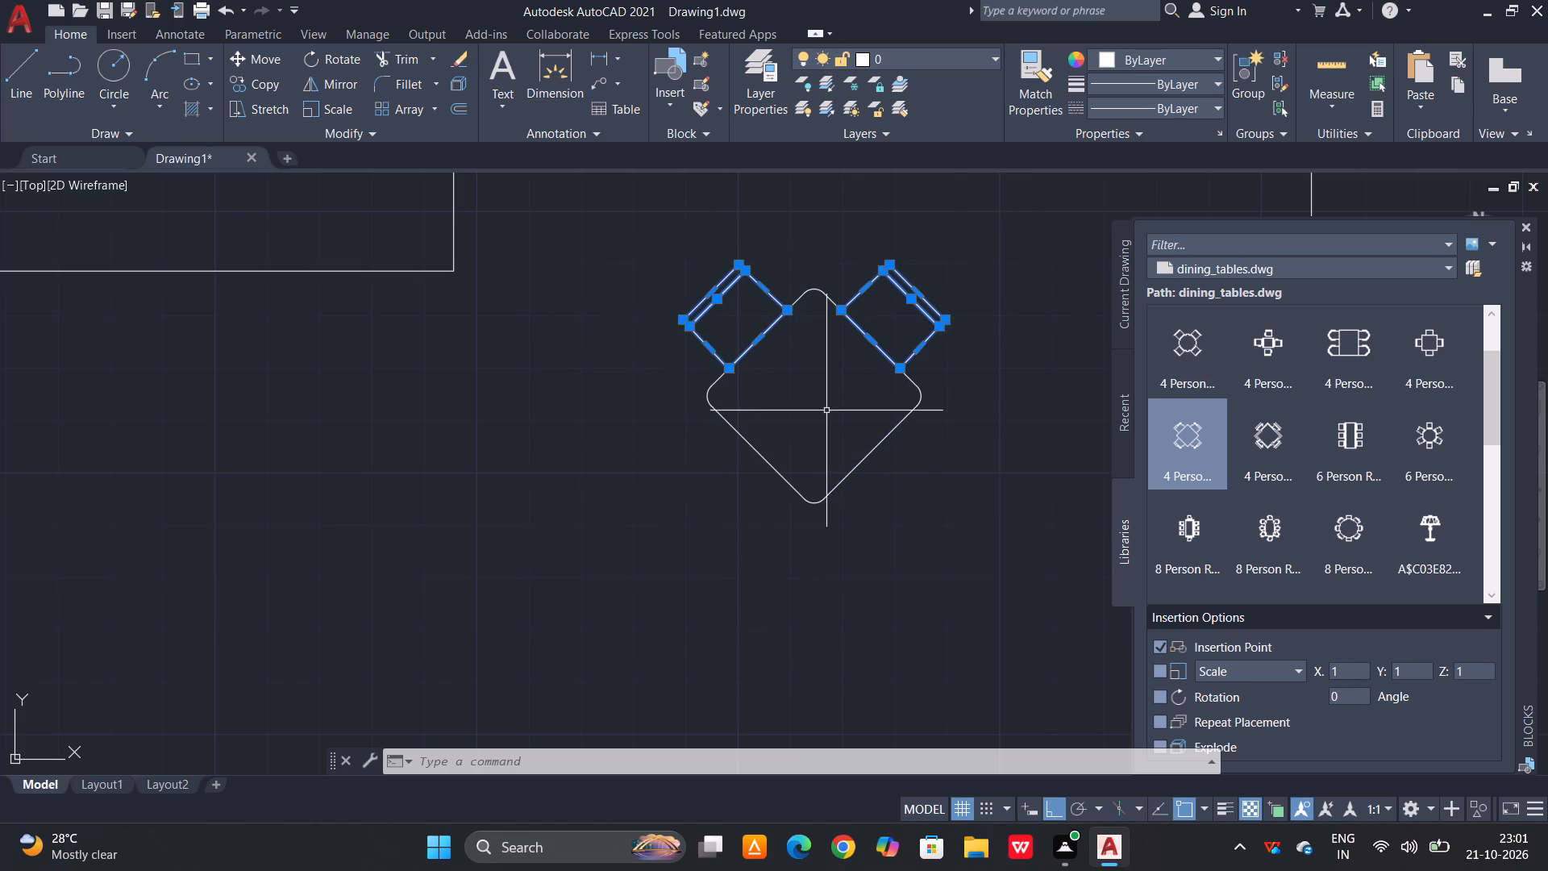
key(m)
key(space)
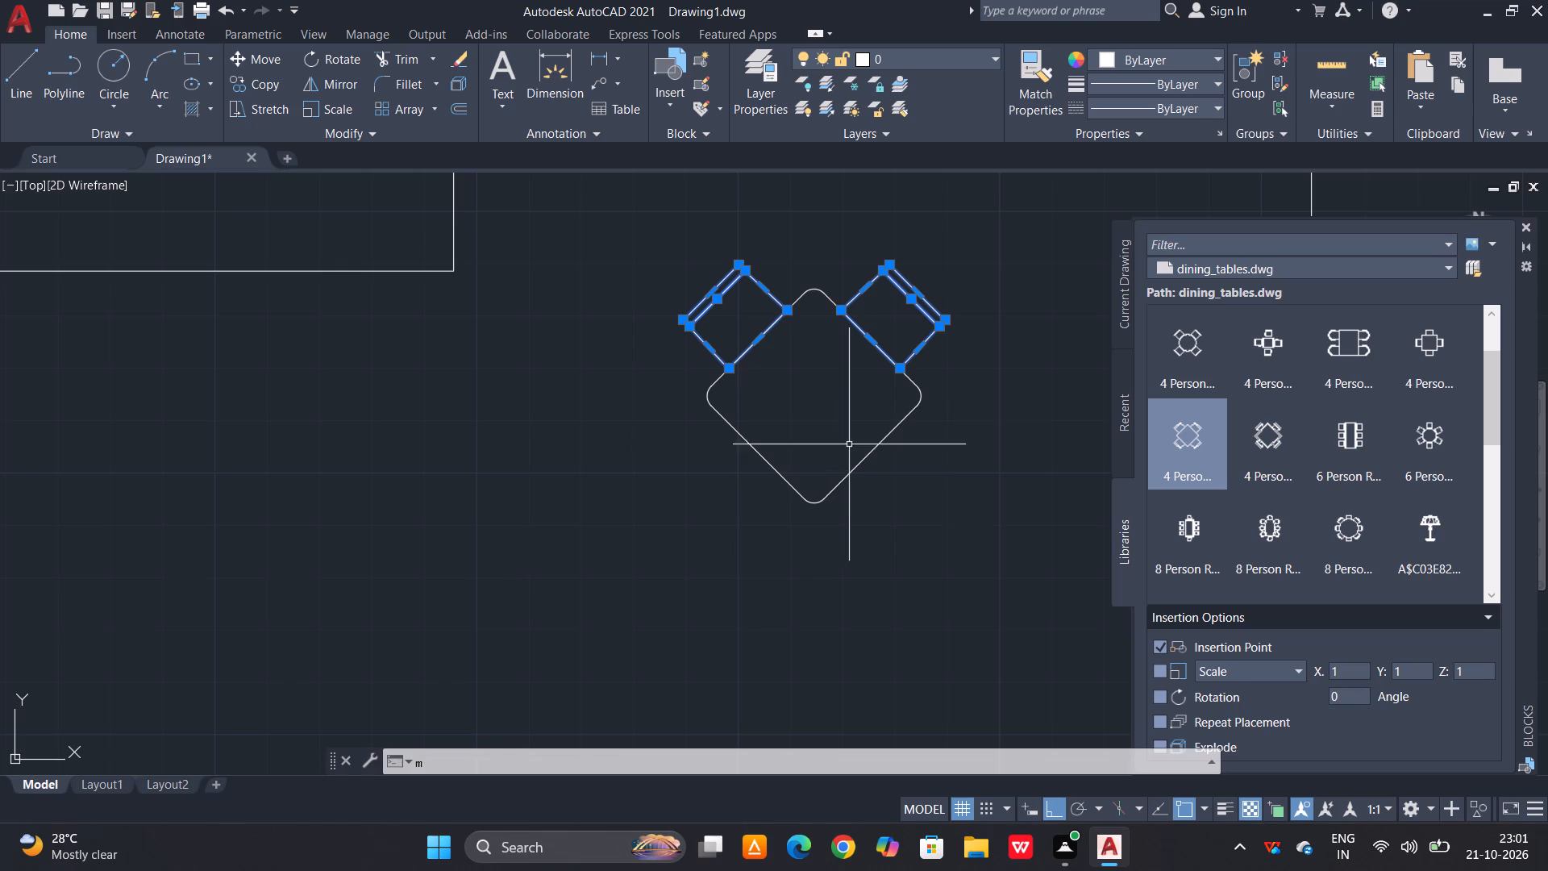
click(913, 281)
click(943, 237)
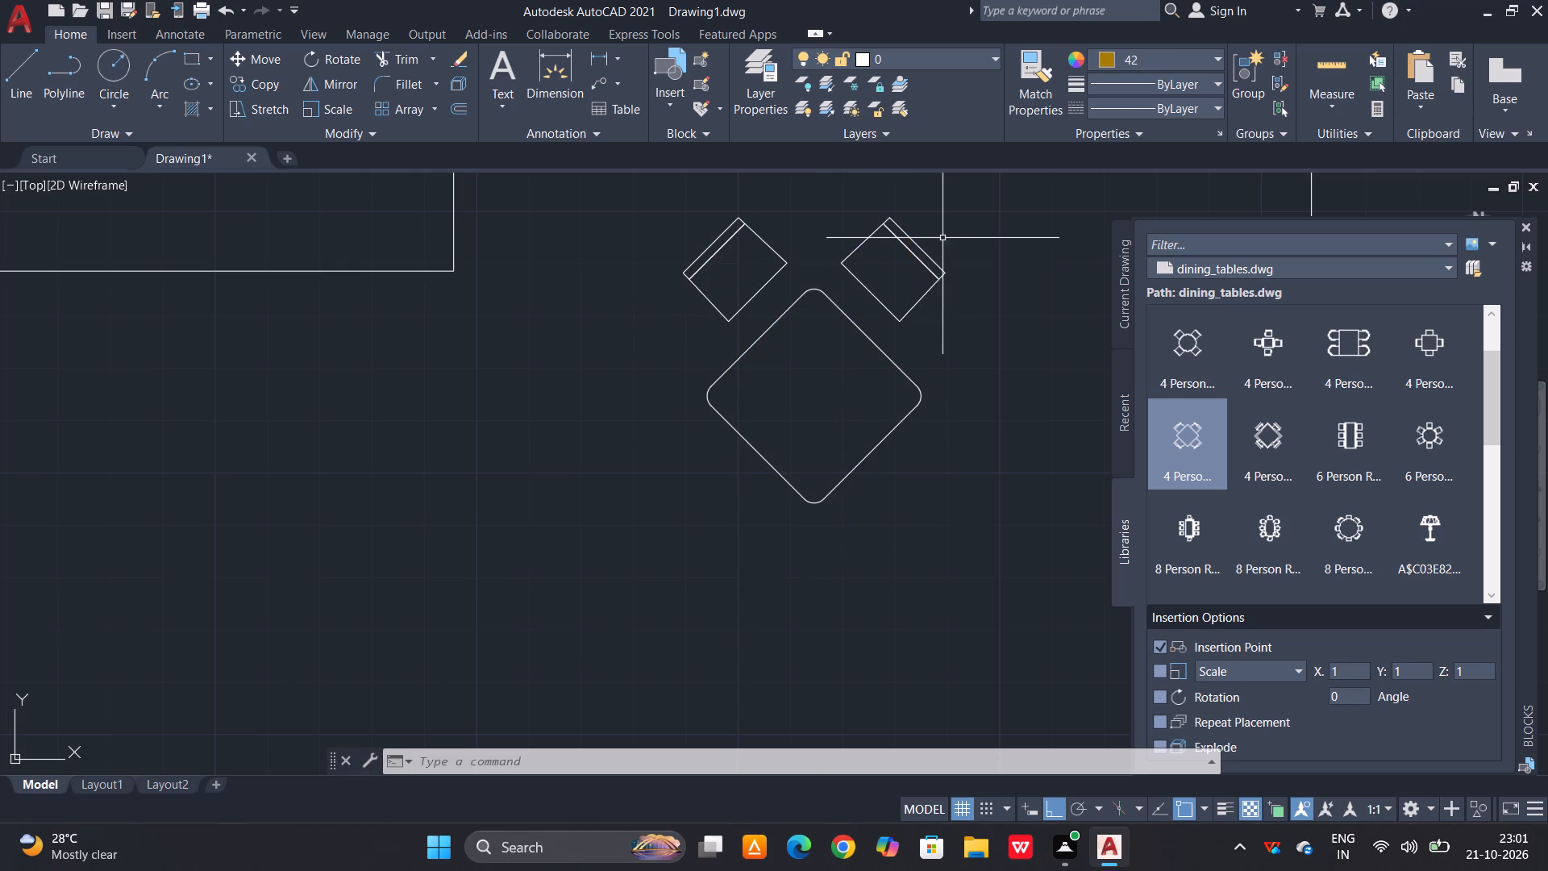
key(Escape)
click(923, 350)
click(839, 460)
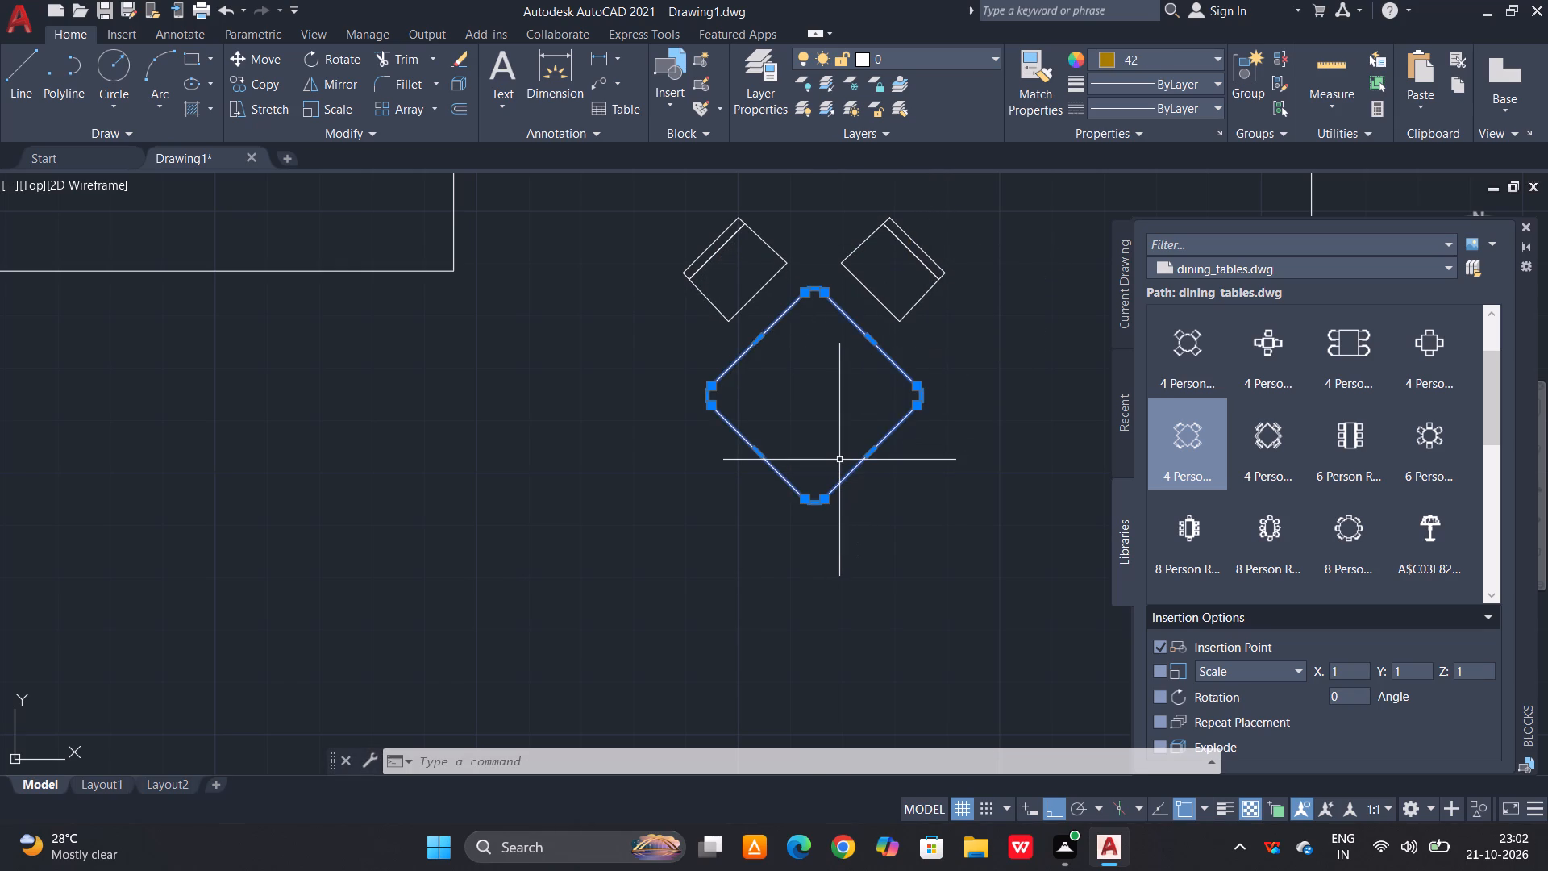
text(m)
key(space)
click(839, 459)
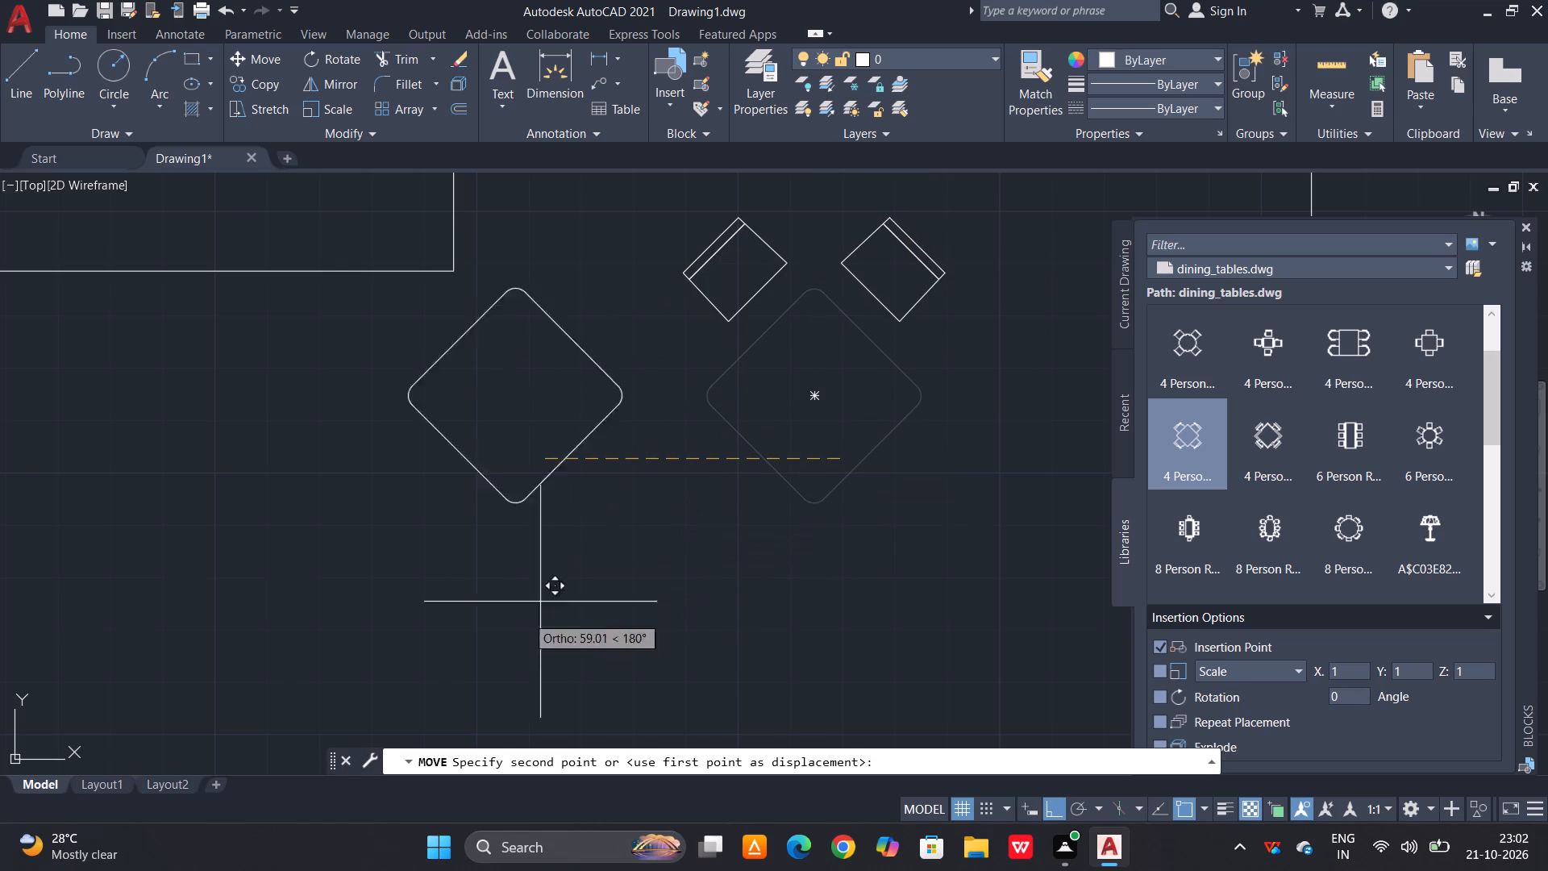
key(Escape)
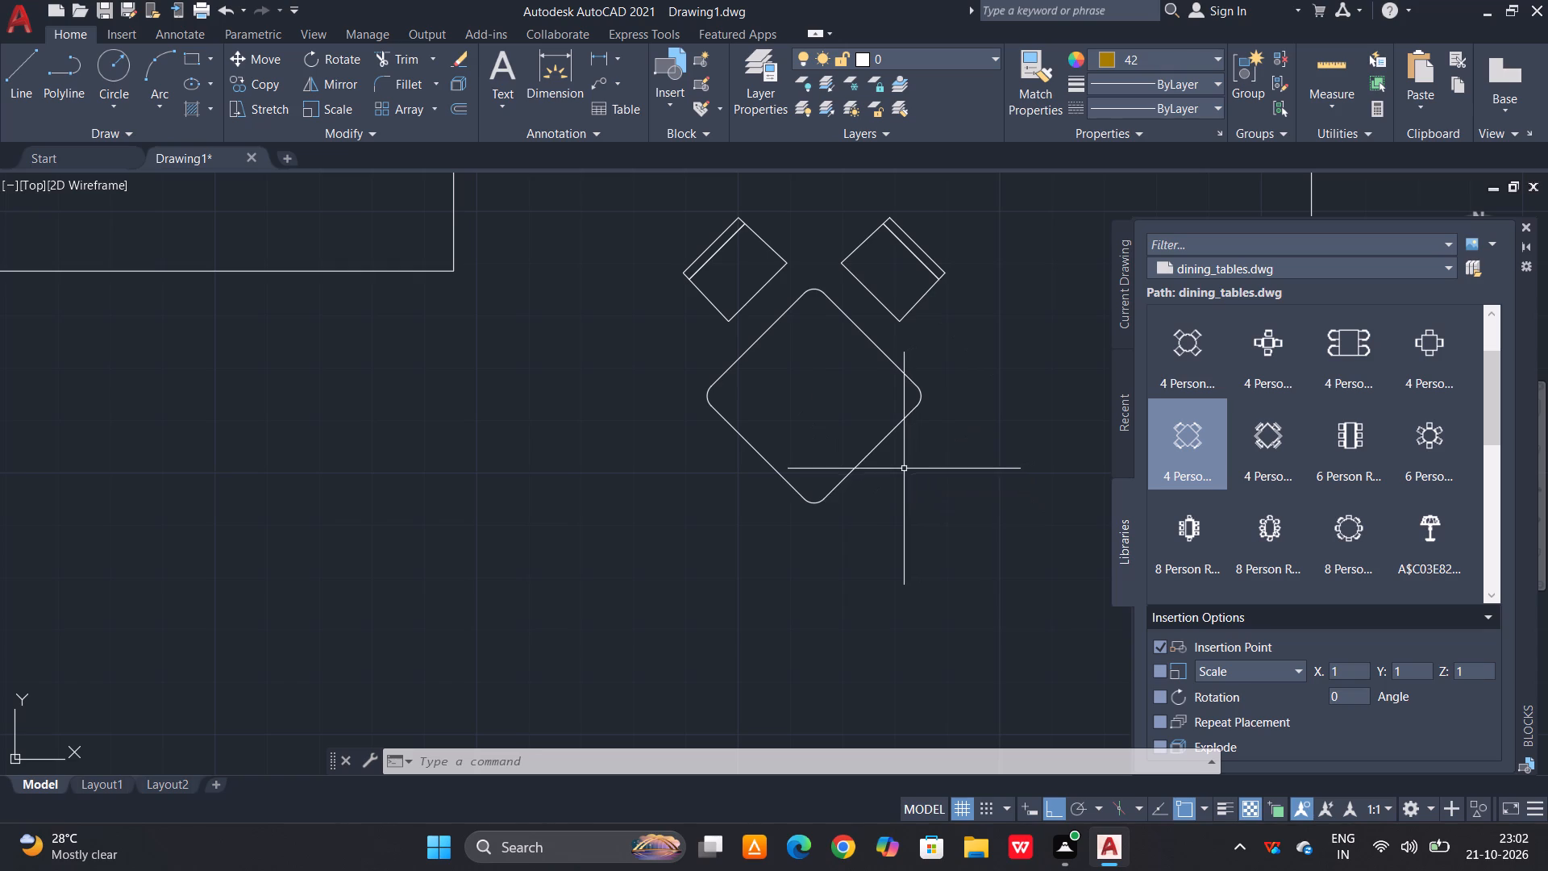
Draw a circle centred on the diagonal tabletop, sized roughly to touch its four sides.
key(c)
key(space)
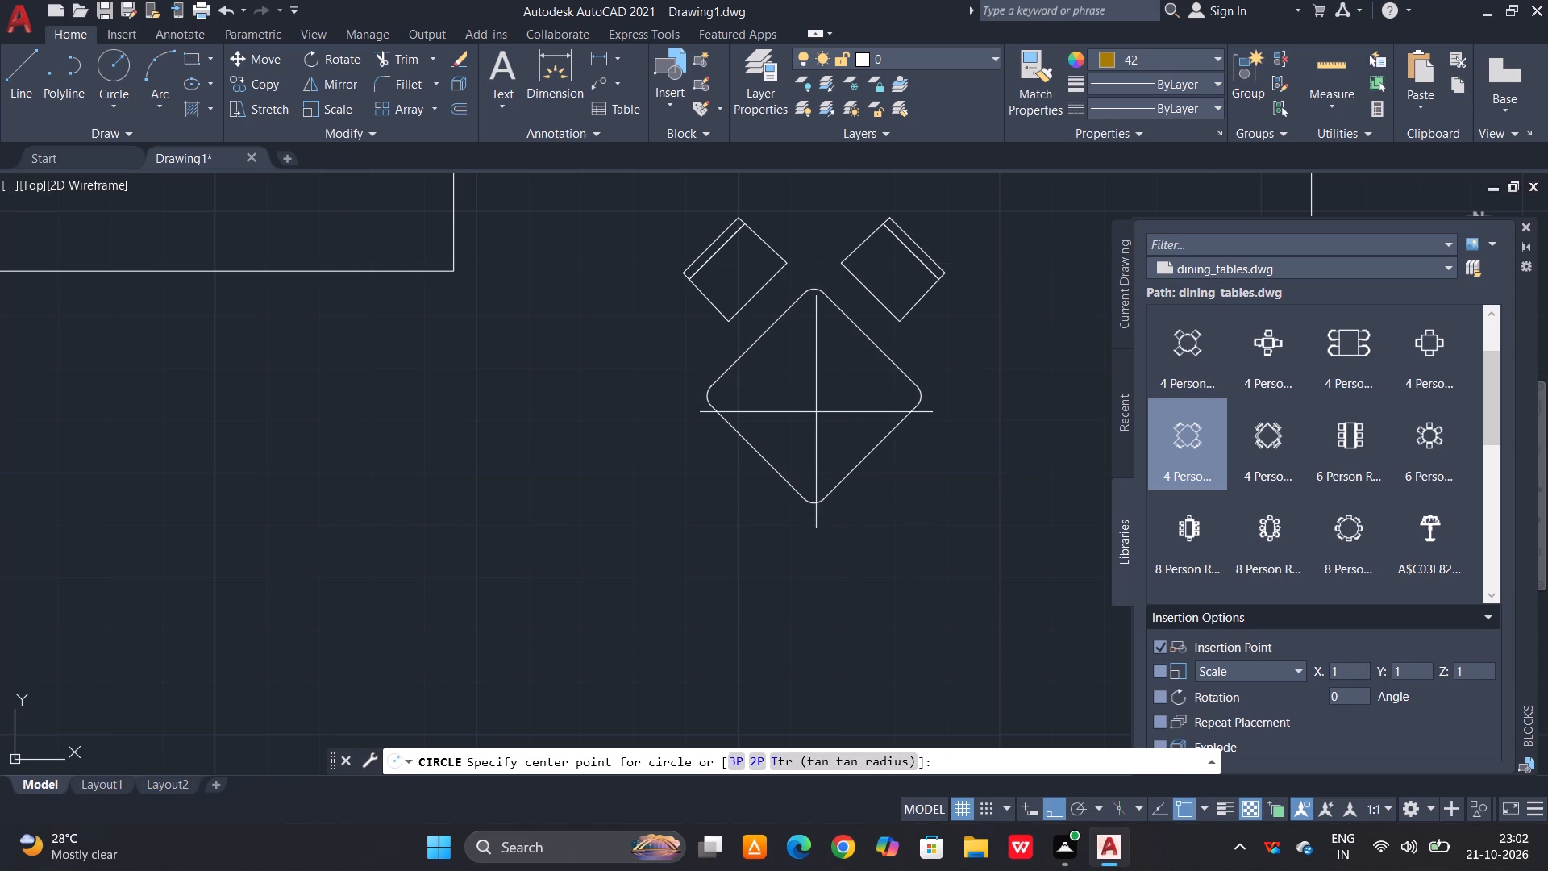
key(space)
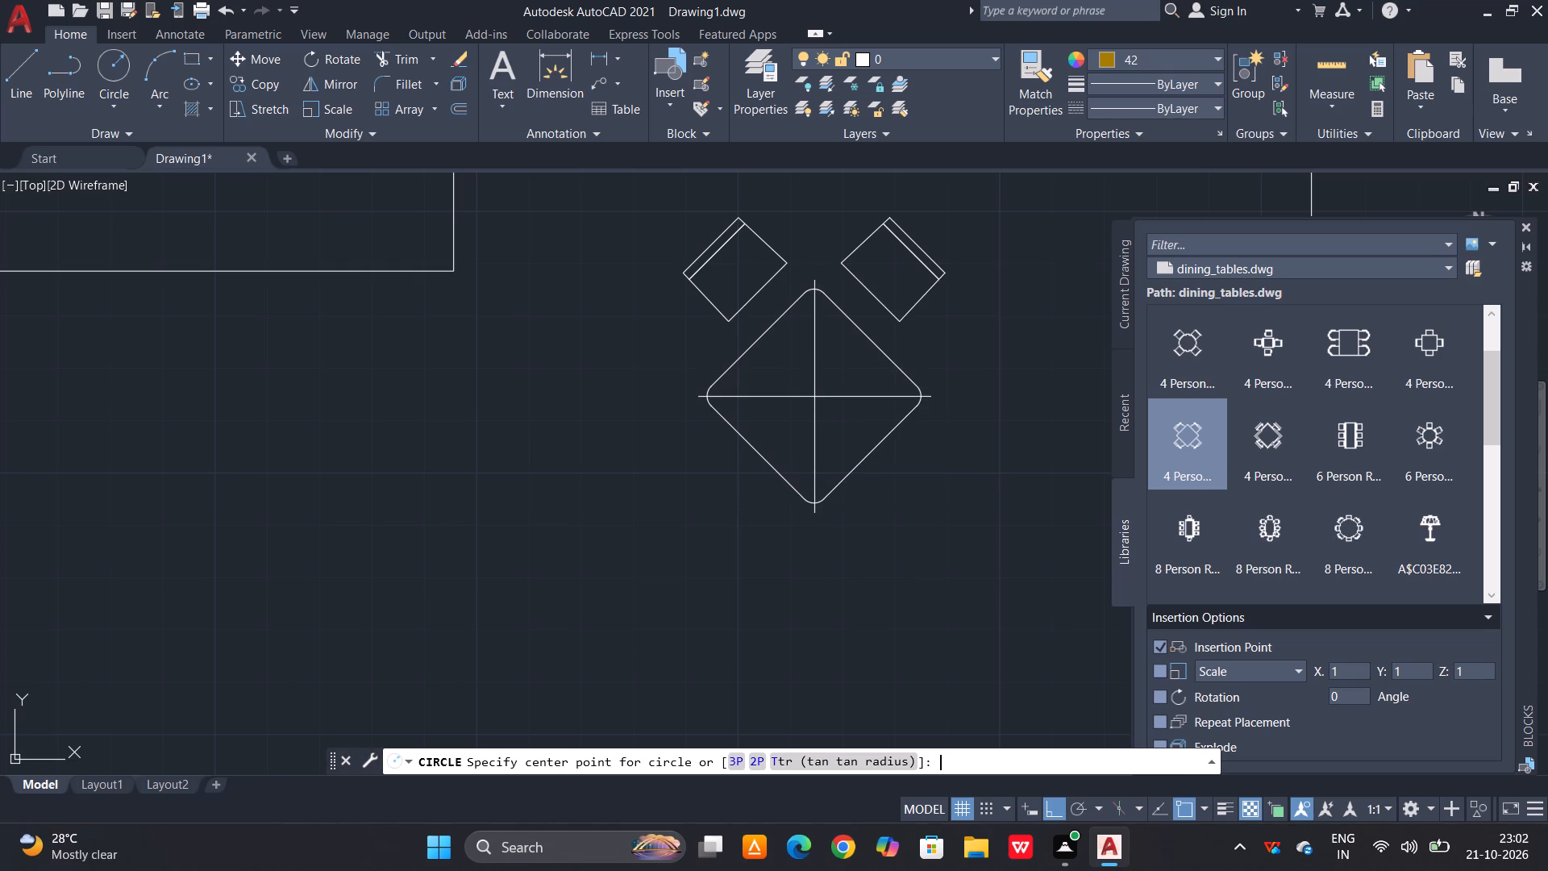
click(812, 398)
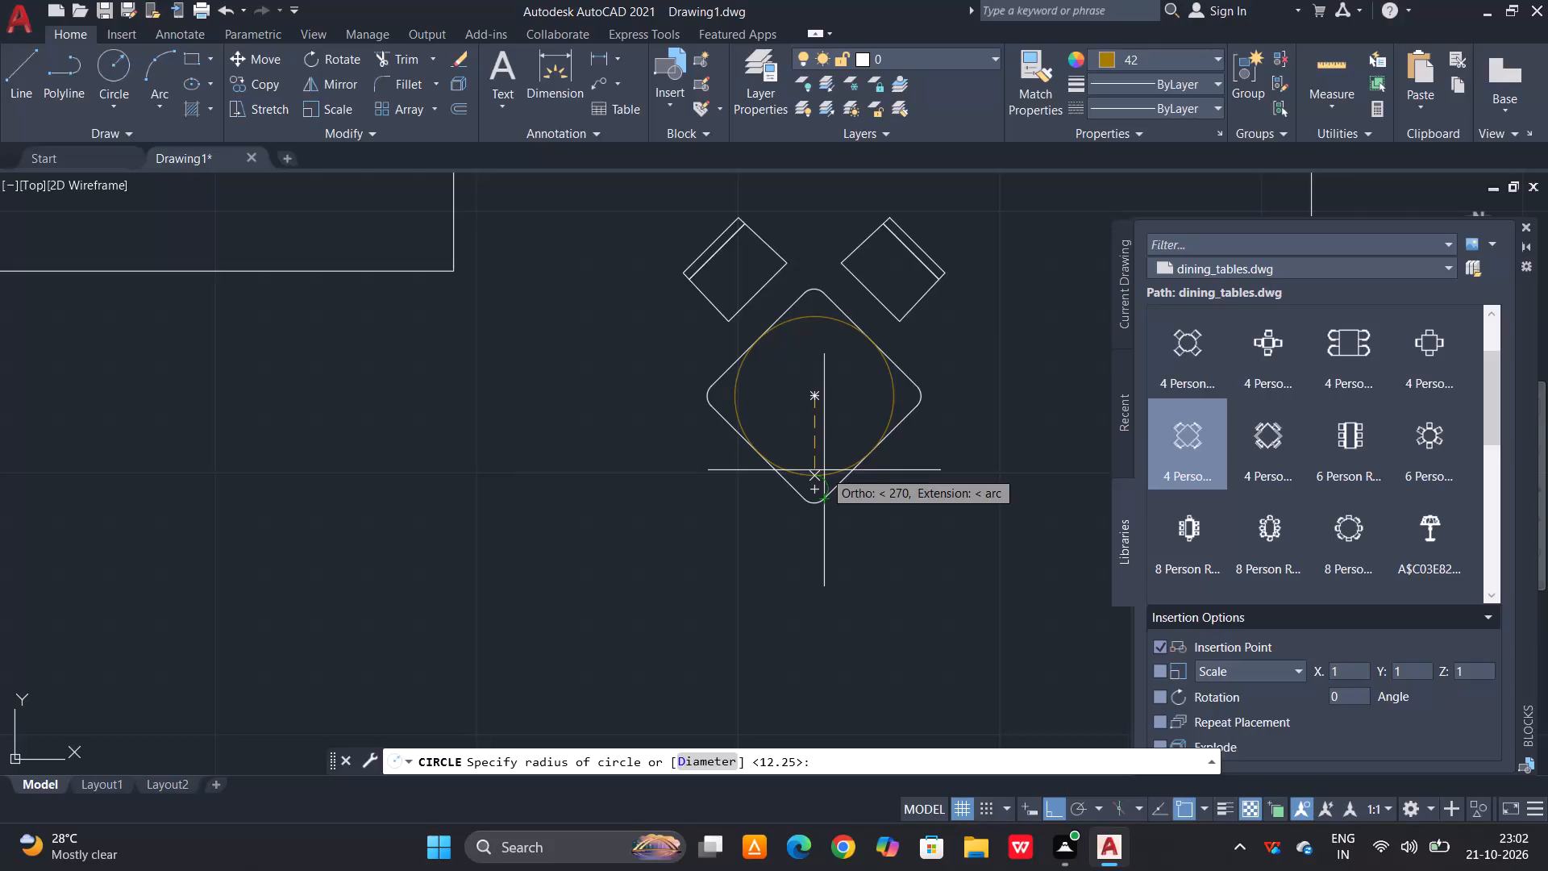
click(824, 470)
Delete the diagonal rounded-square tabletop, keeping the circle as the new table.
scroll(863, 538, down, 1)
middle_drag(931, 619, 826, 481)
scroll(826, 494, down, 2)
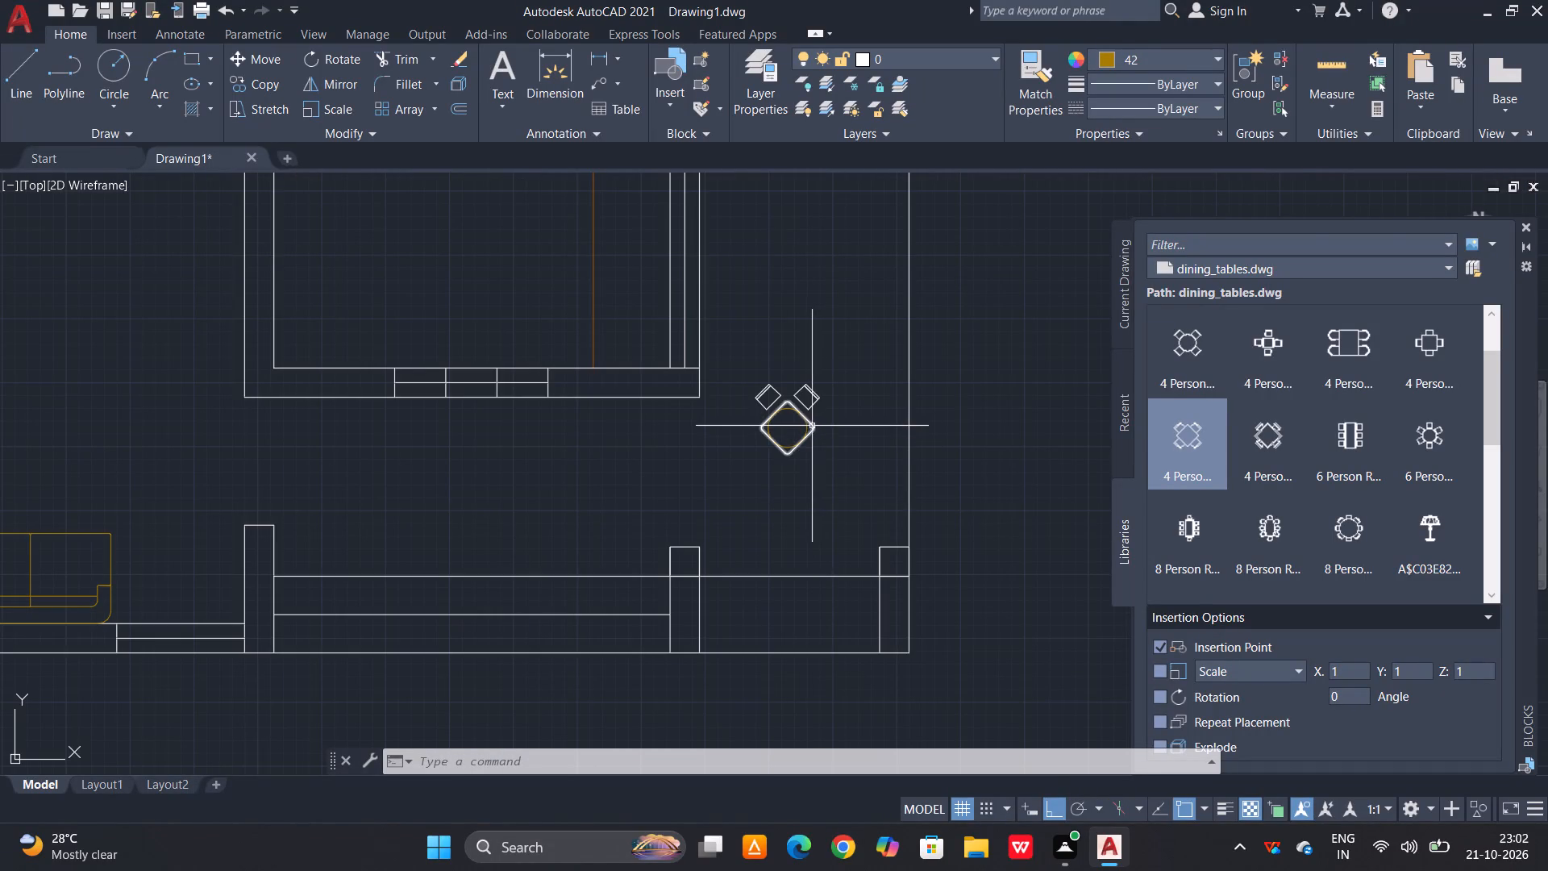
click(812, 426)
key(Delete)
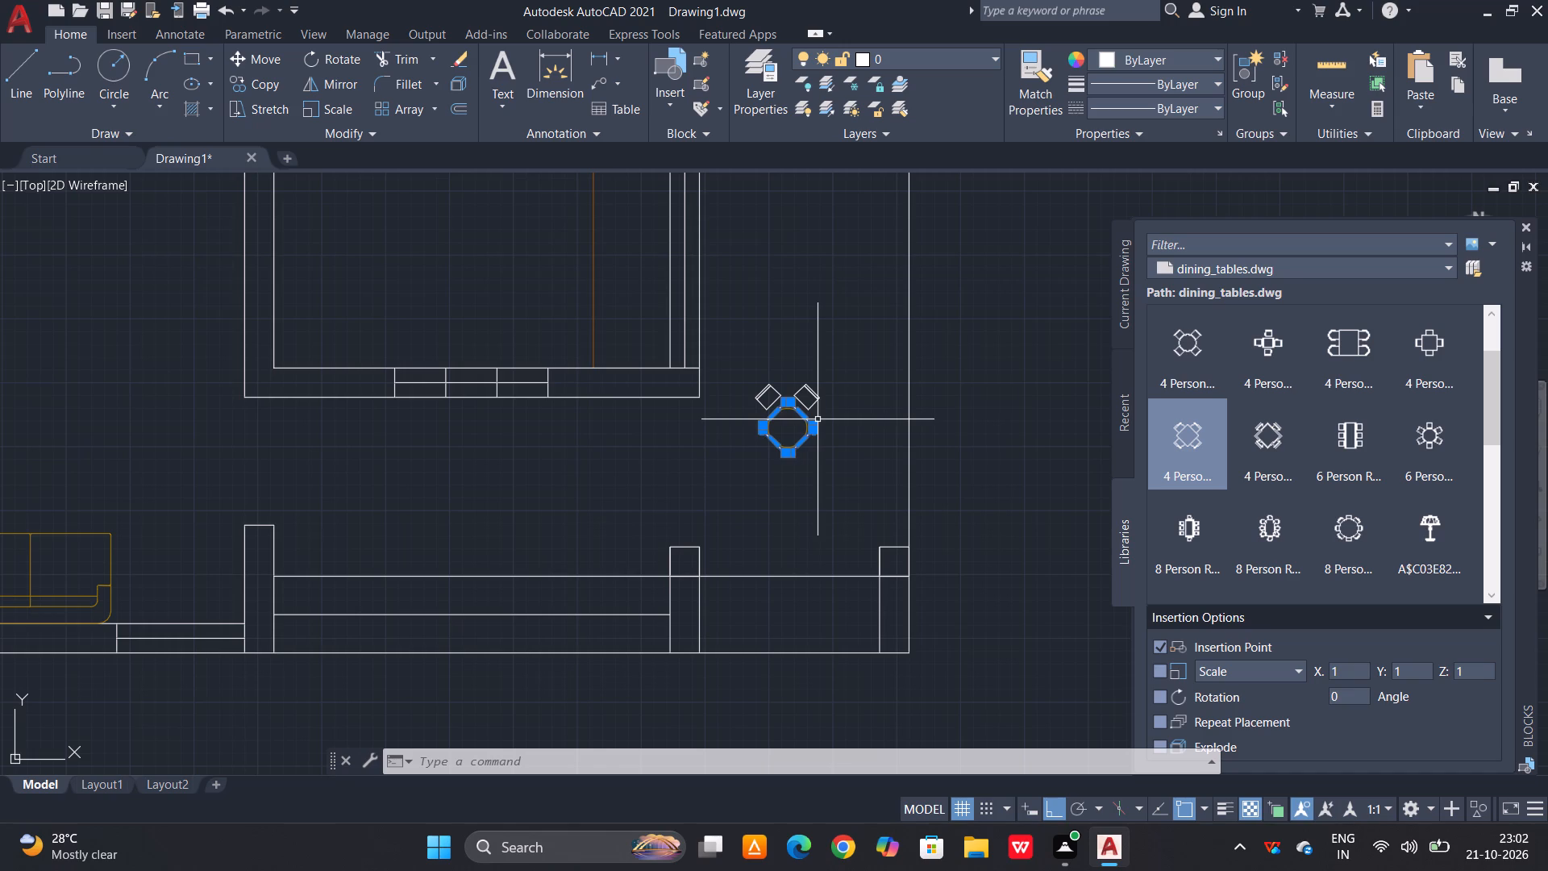
key(Delete)
Move the two chairs and the round table about 60 units straight down in the open area.
click(827, 369)
click(809, 392)
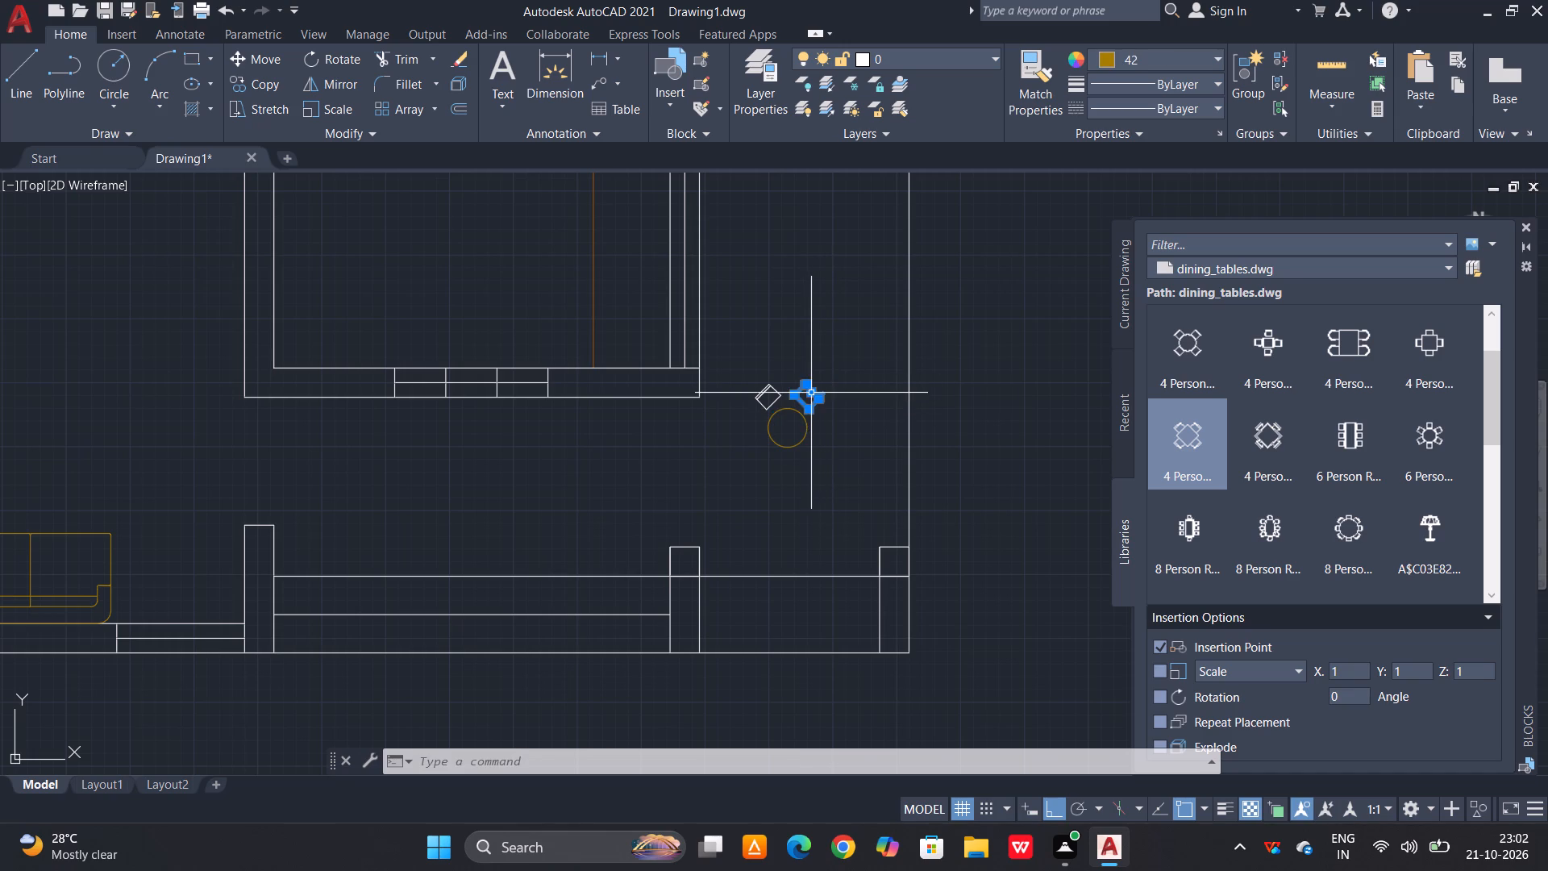
click(776, 378)
click(756, 405)
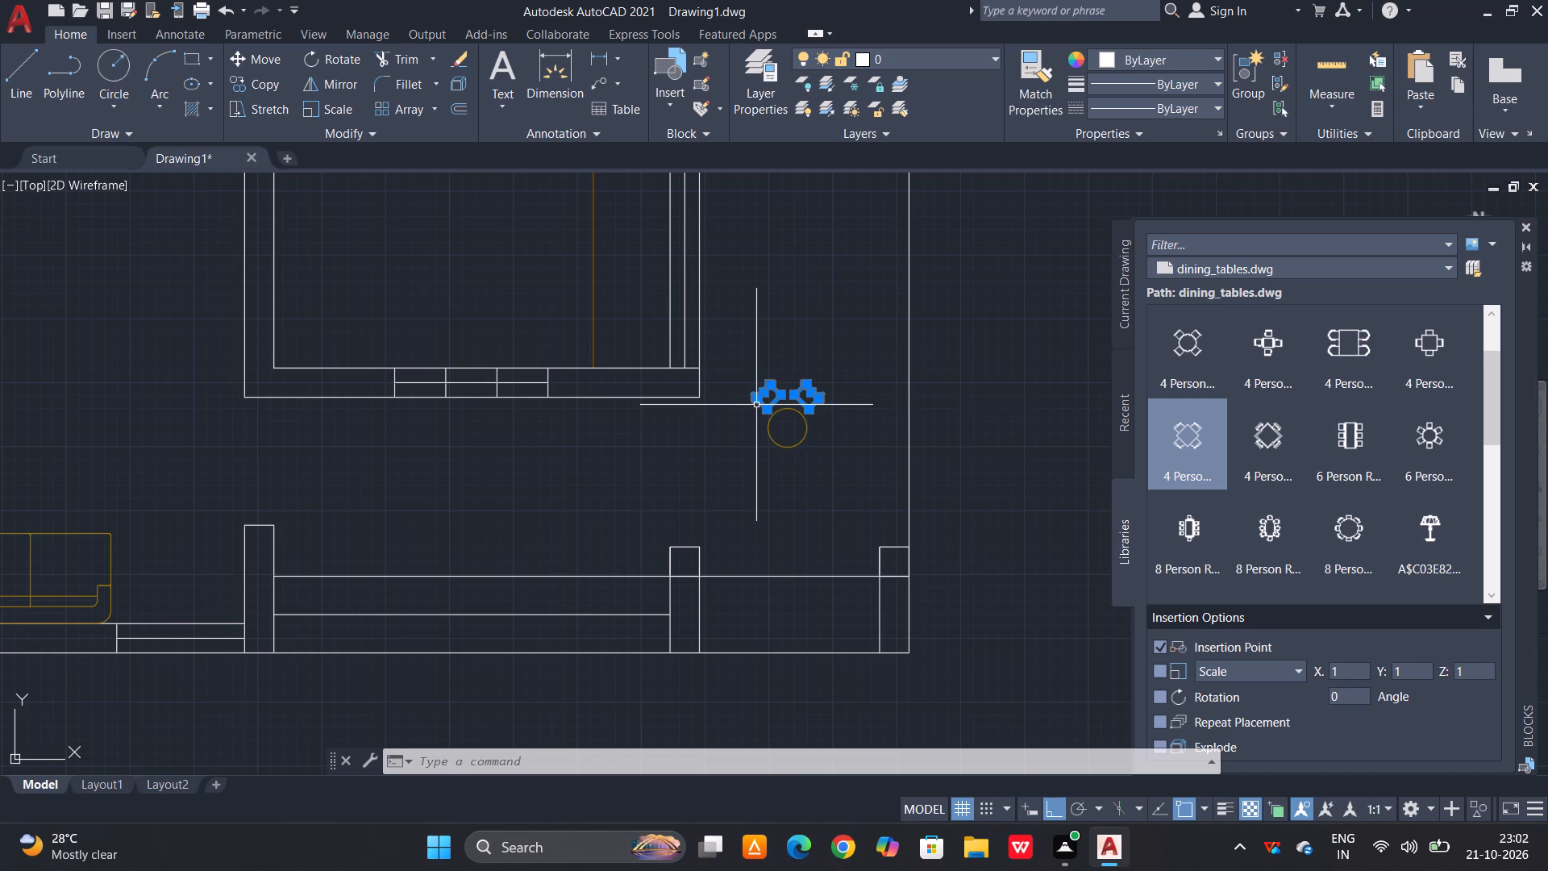
click(795, 419)
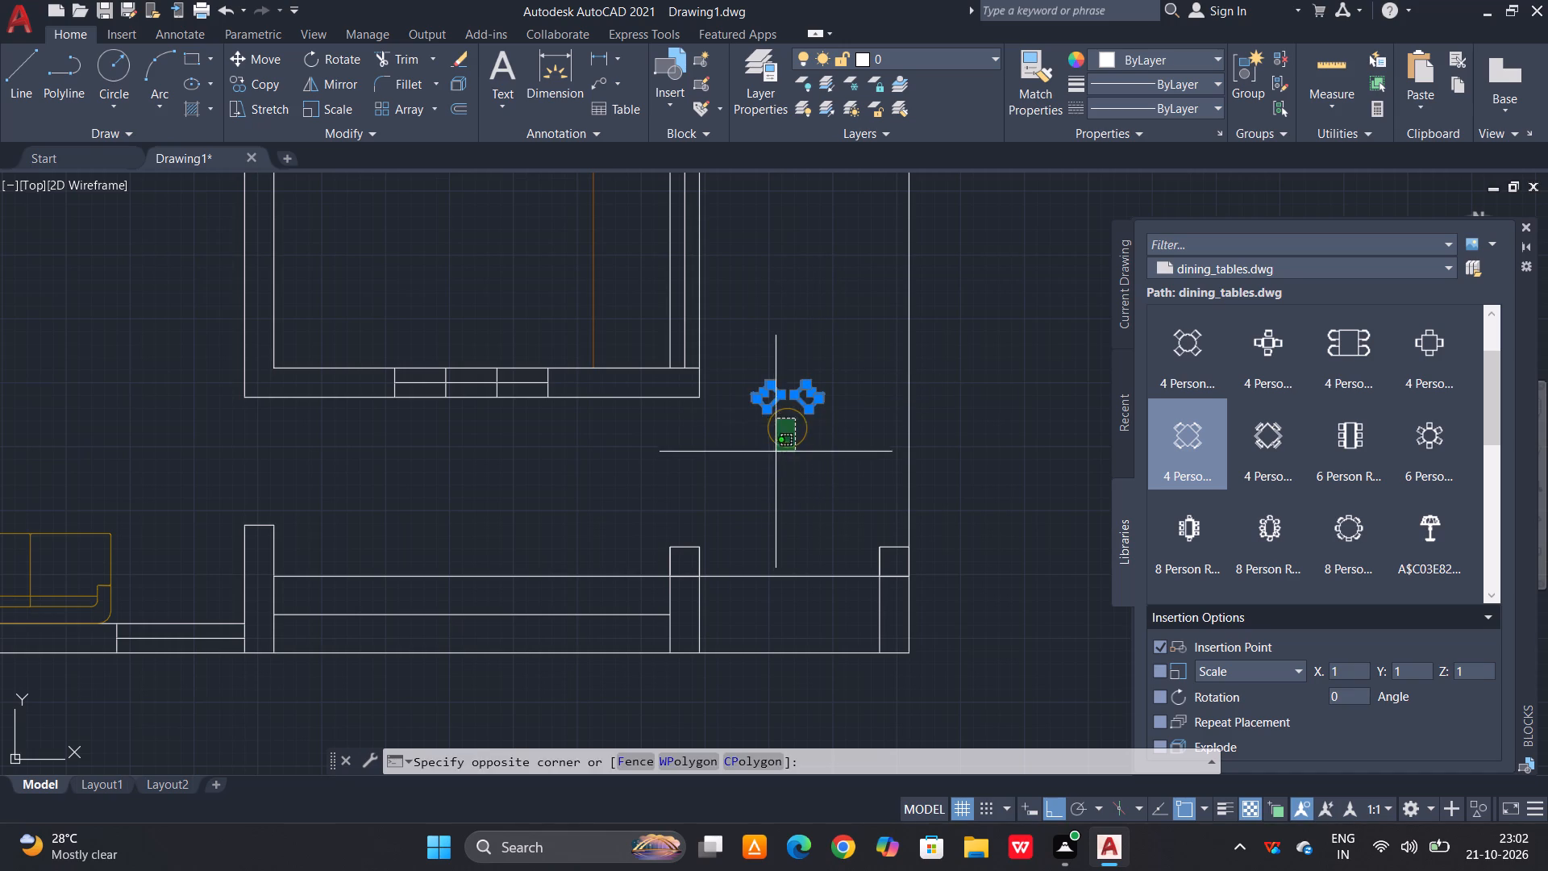
click(774, 456)
key(m)
key(space)
click(782, 428)
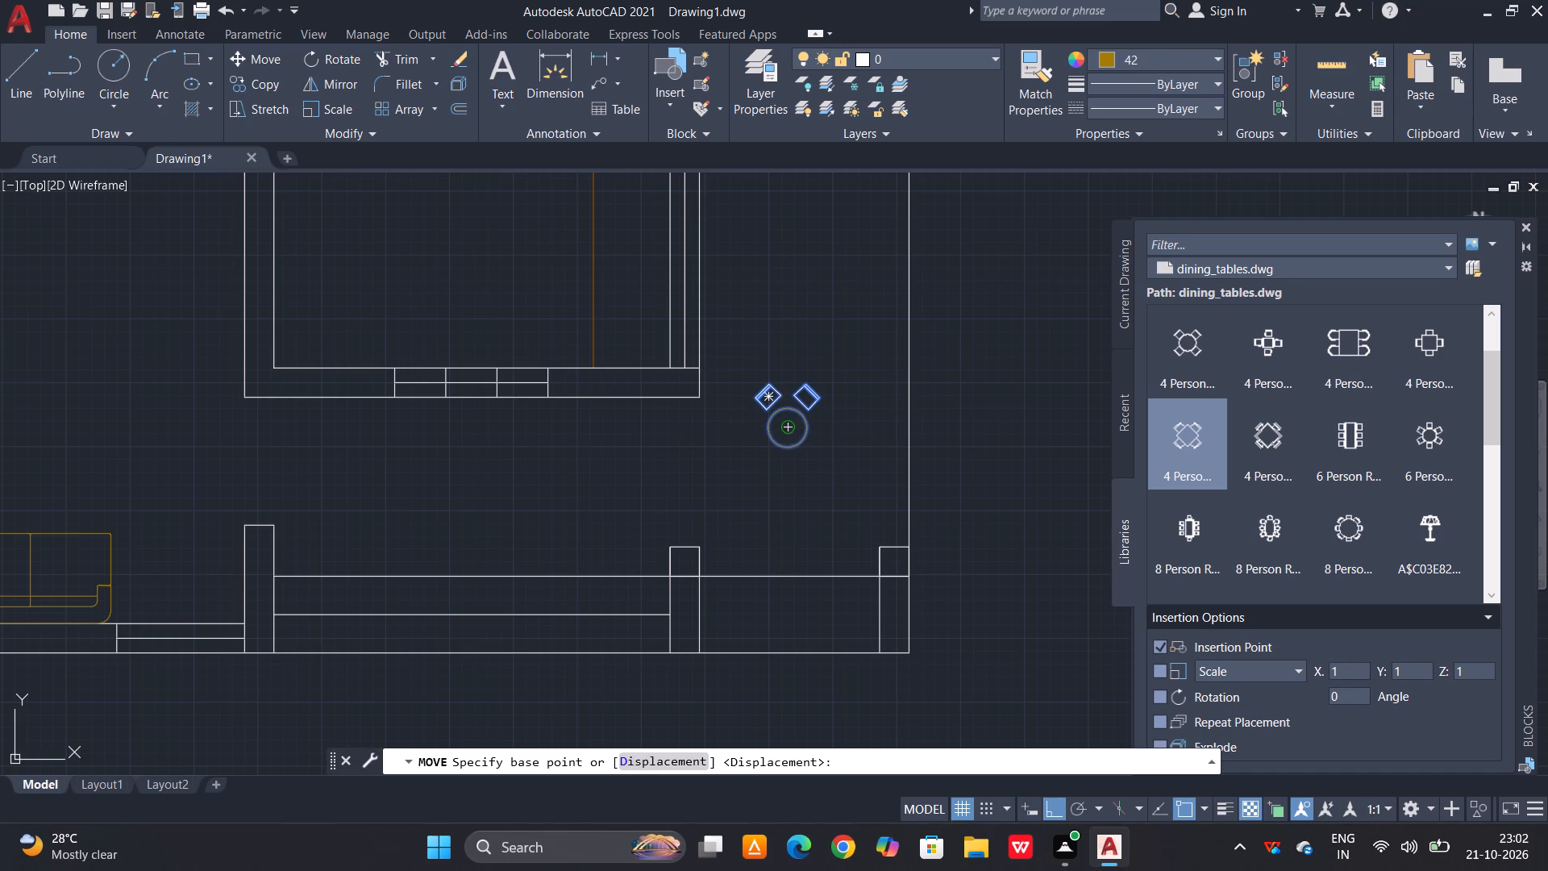
click(823, 505)
Change the two chairs' colour to 42 to match the round table.
scroll(820, 502, up, 2)
drag(841, 337, 832, 365)
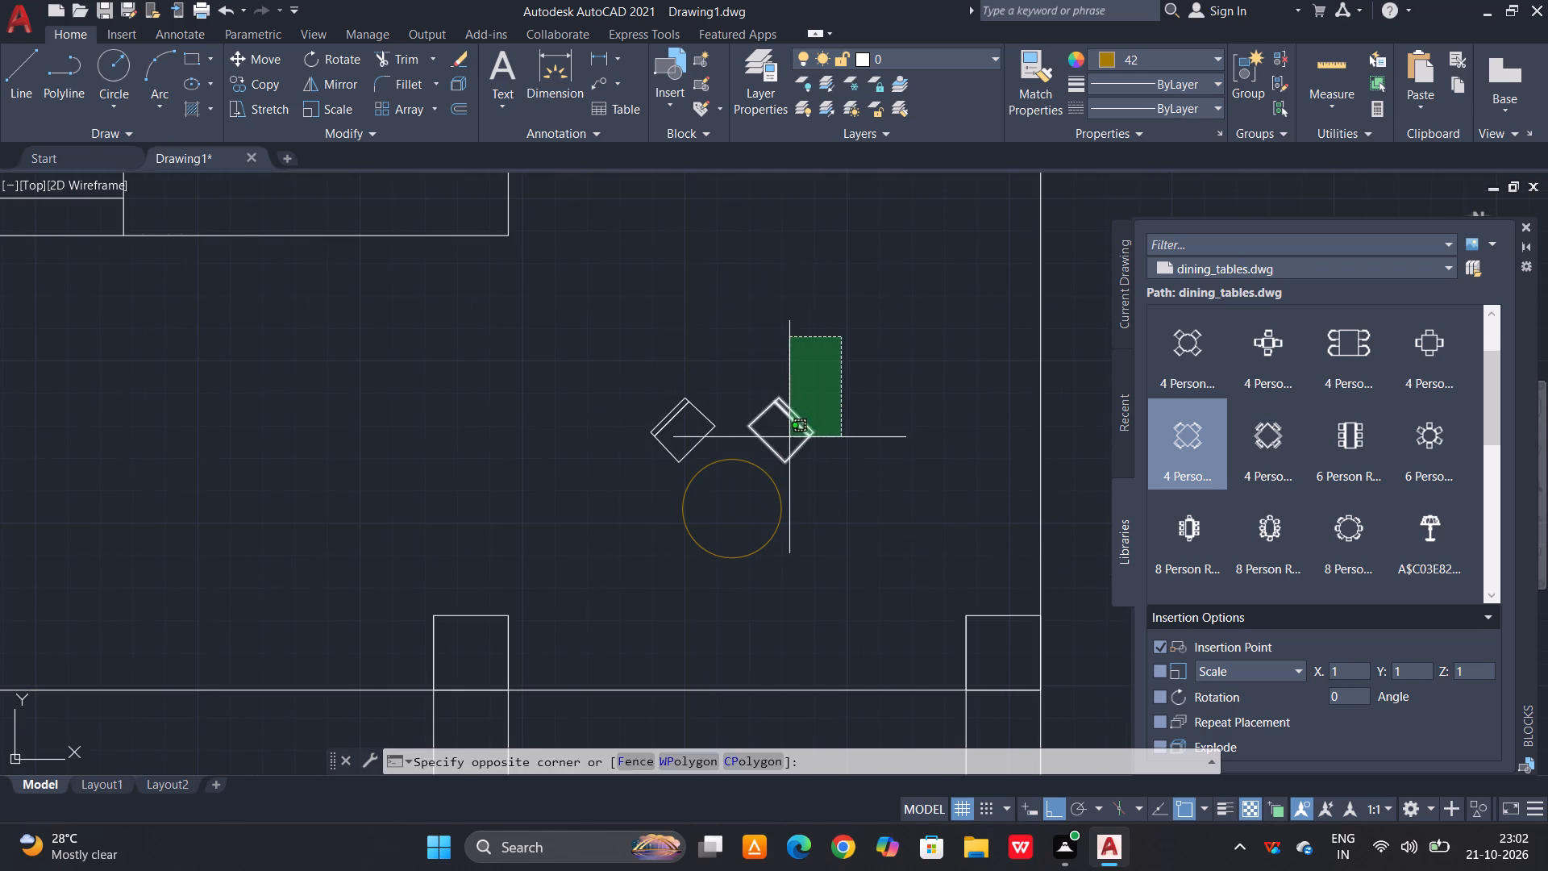
click(789, 439)
click(719, 394)
click(678, 433)
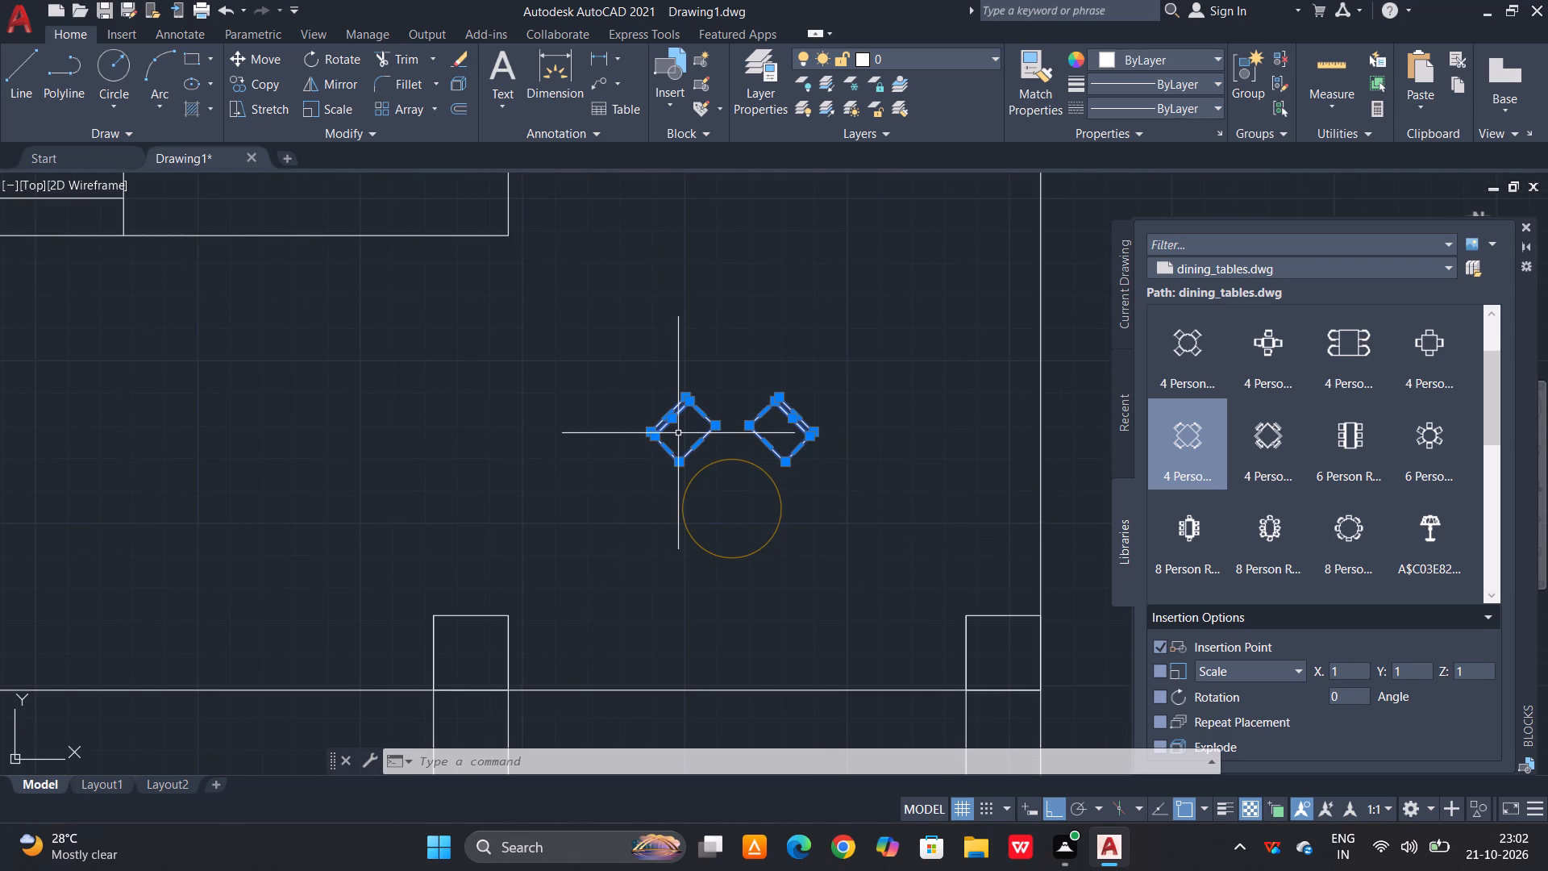
click(1218, 60)
click(1092, 307)
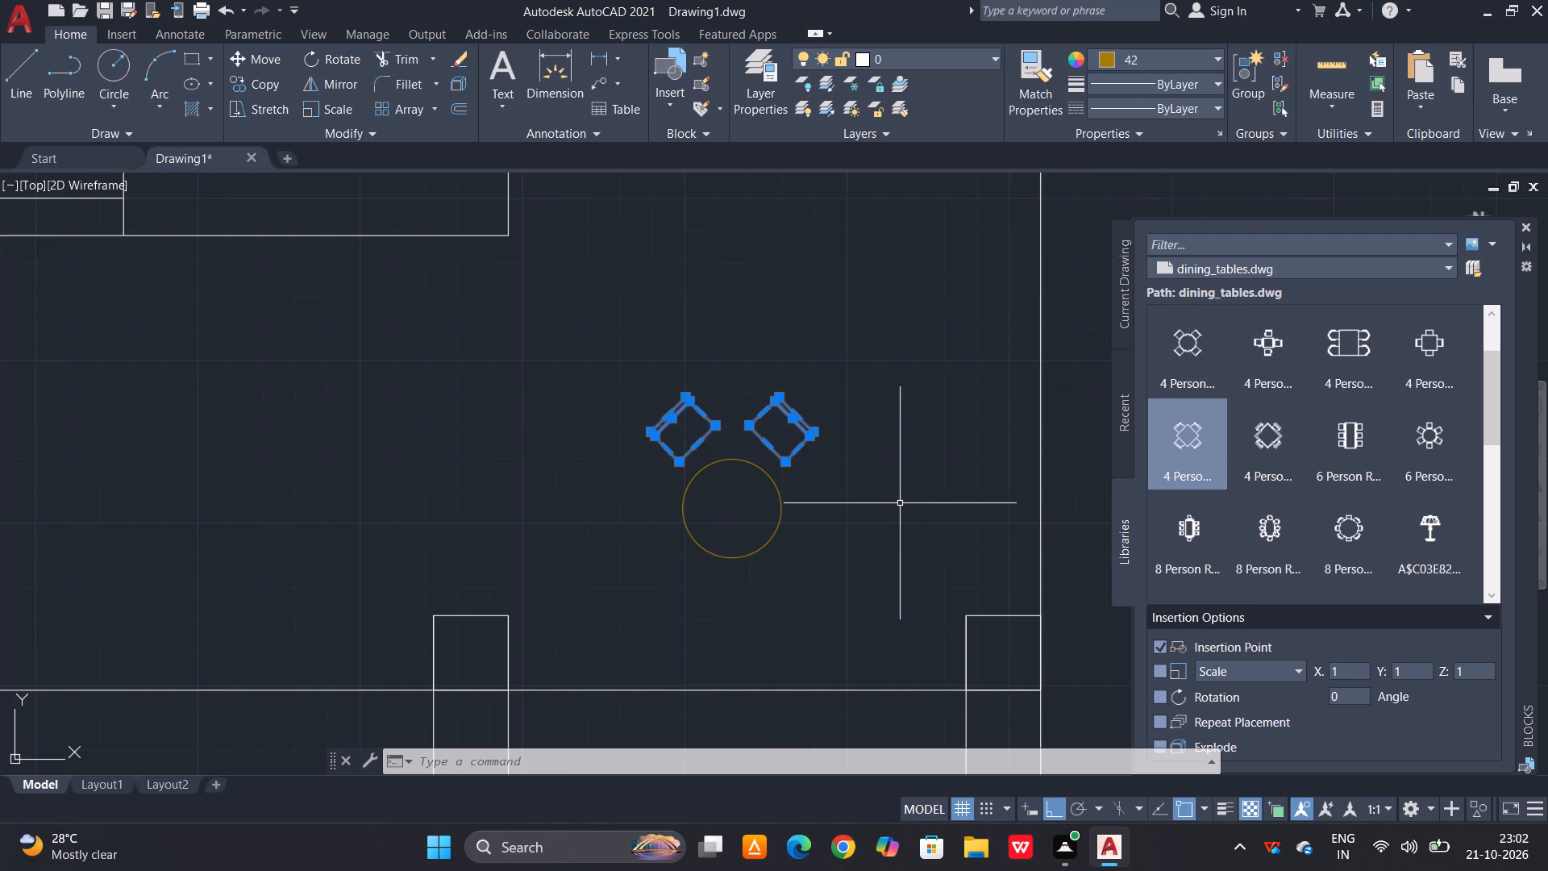
key(Escape)
Scale the two chairs and the round table up to roughly twice their size about the circle's centre.
drag(913, 310, 906, 352)
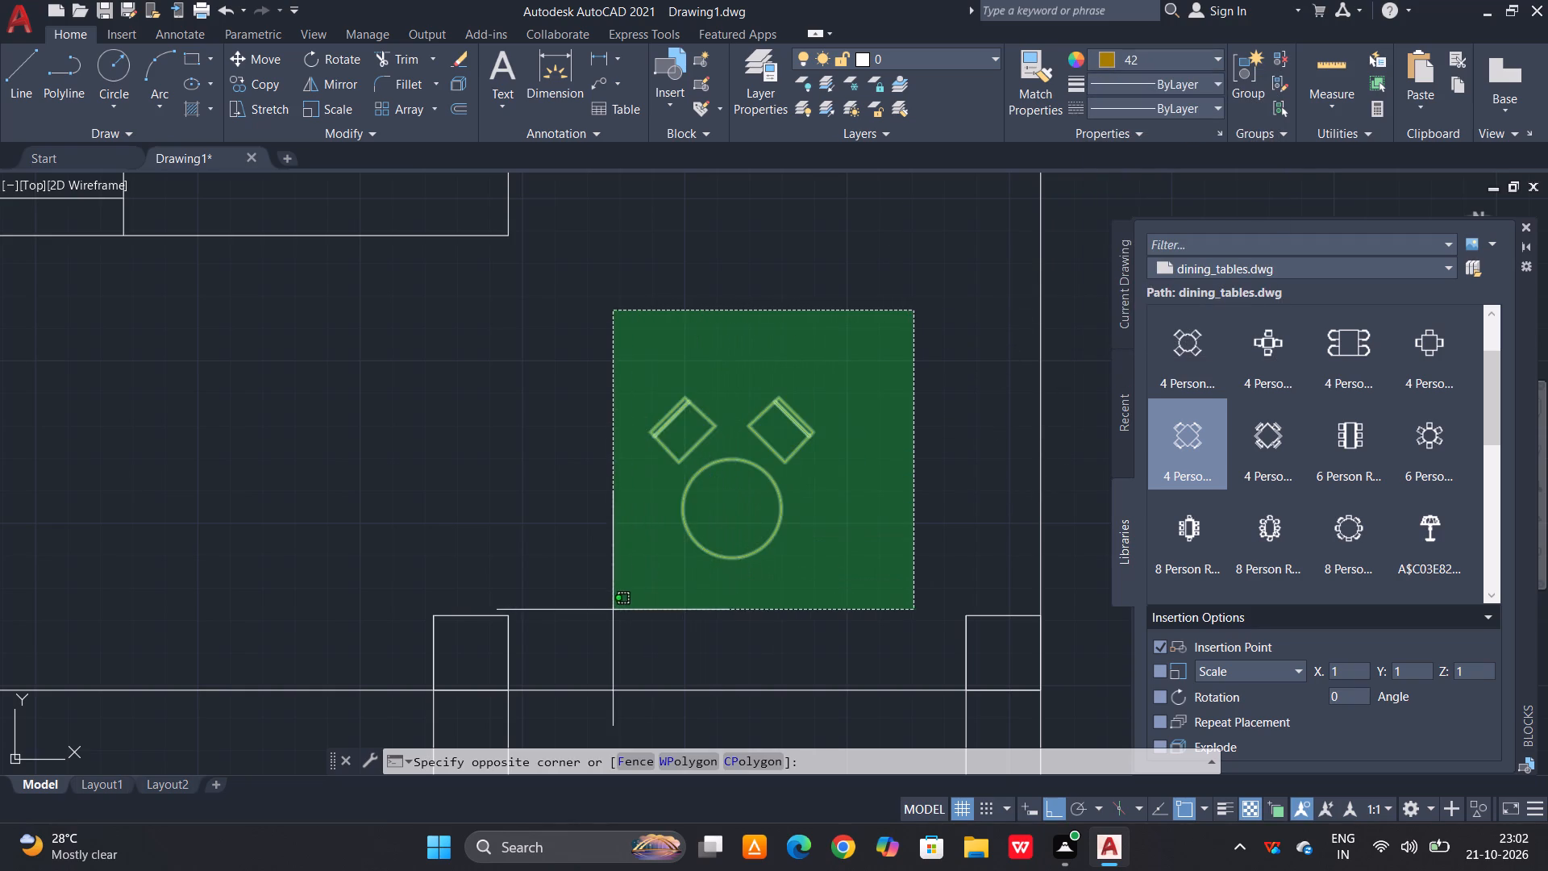
click(613, 610)
key(c)
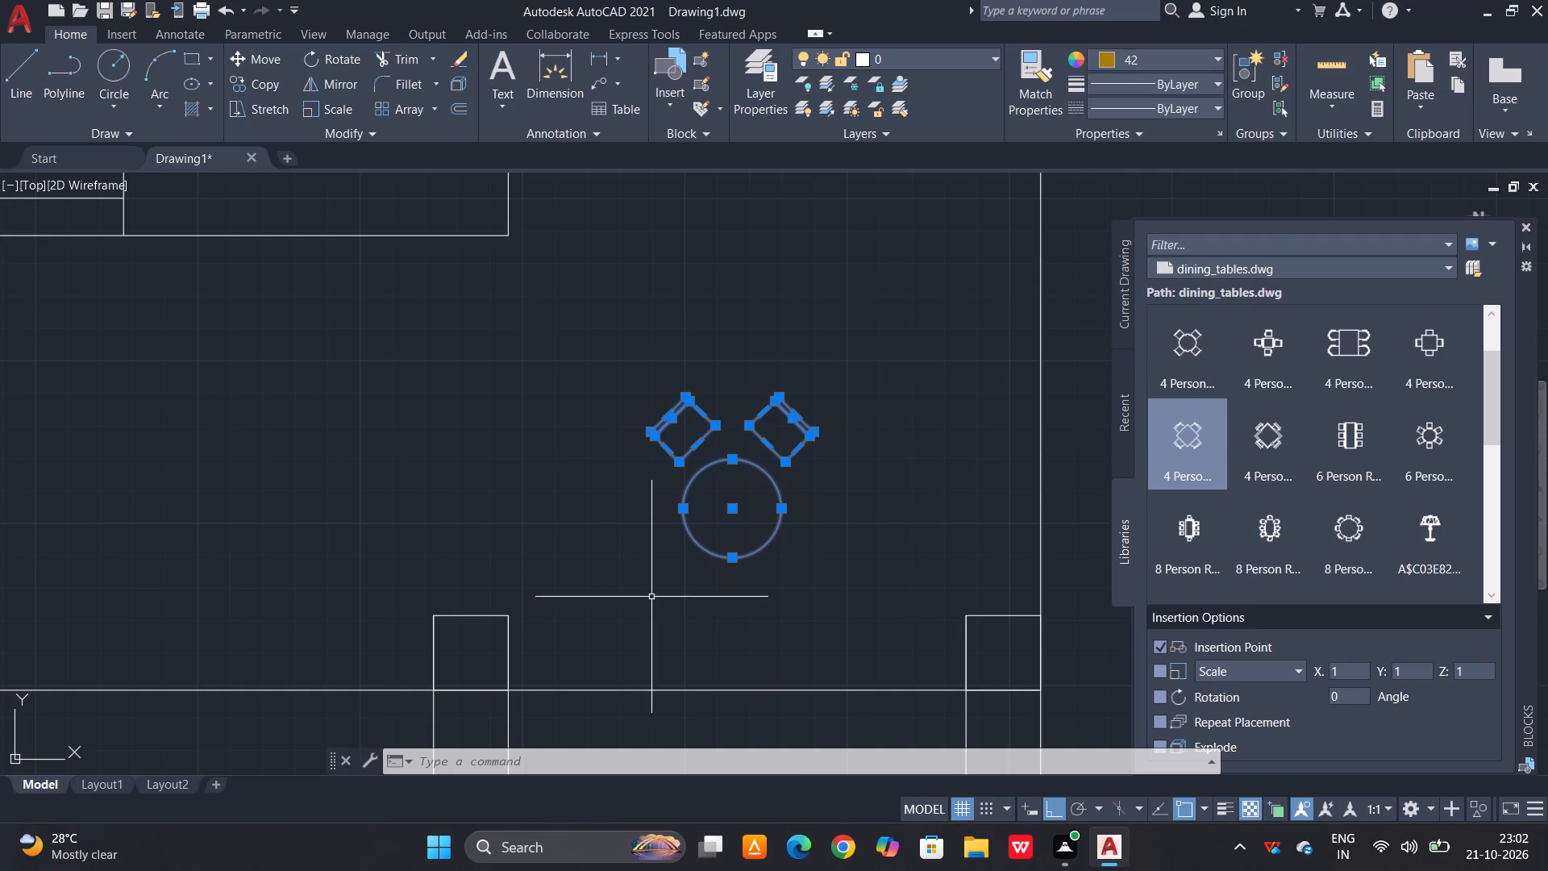
key(BackSpace)
text(sc)
key(space)
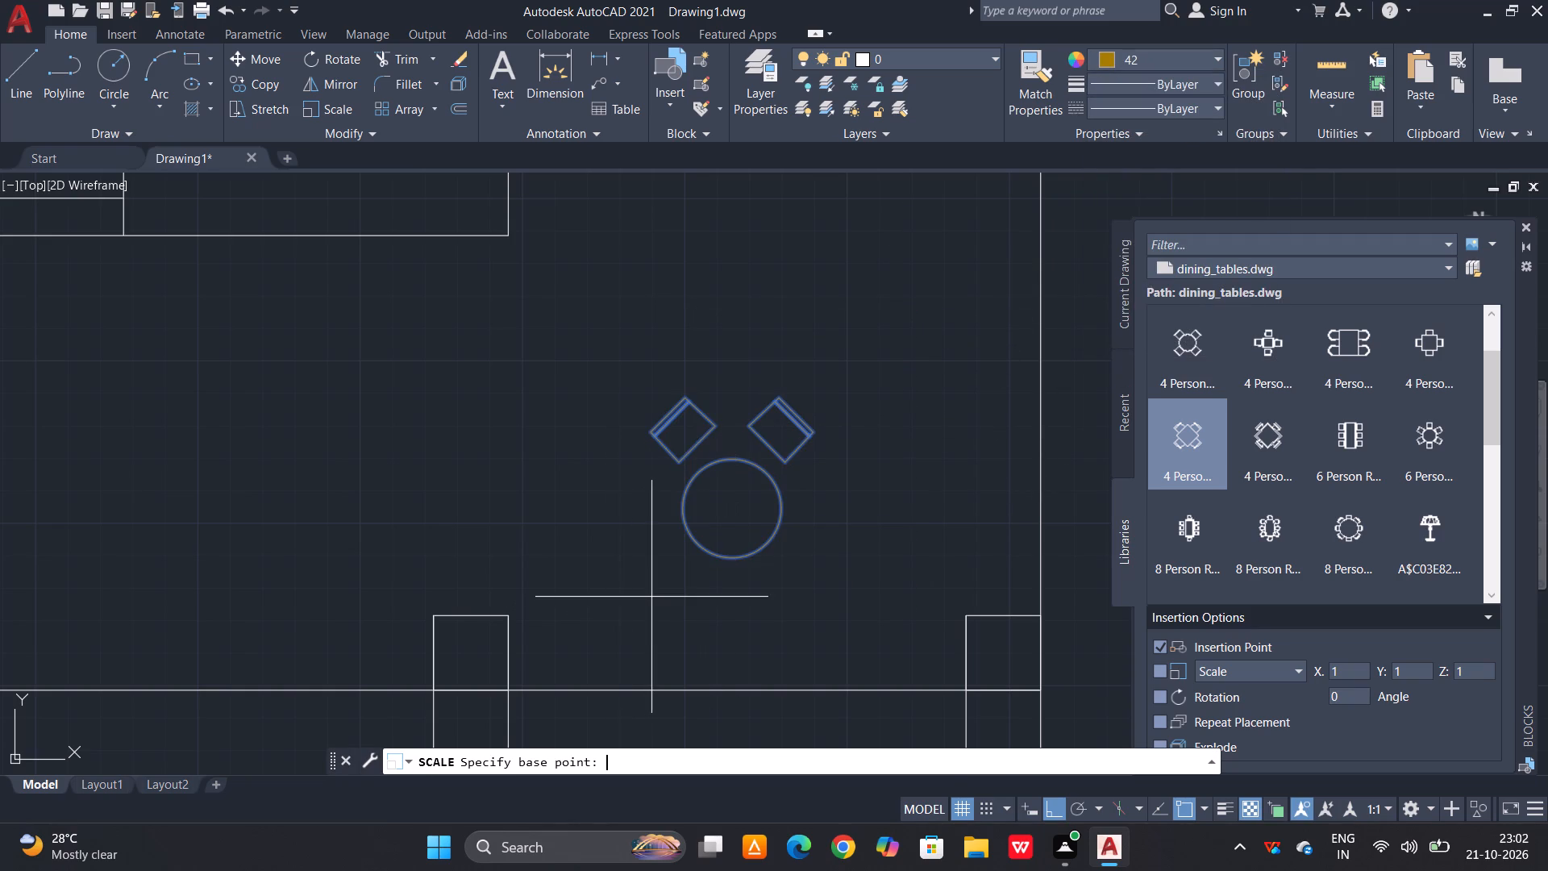
click(728, 511)
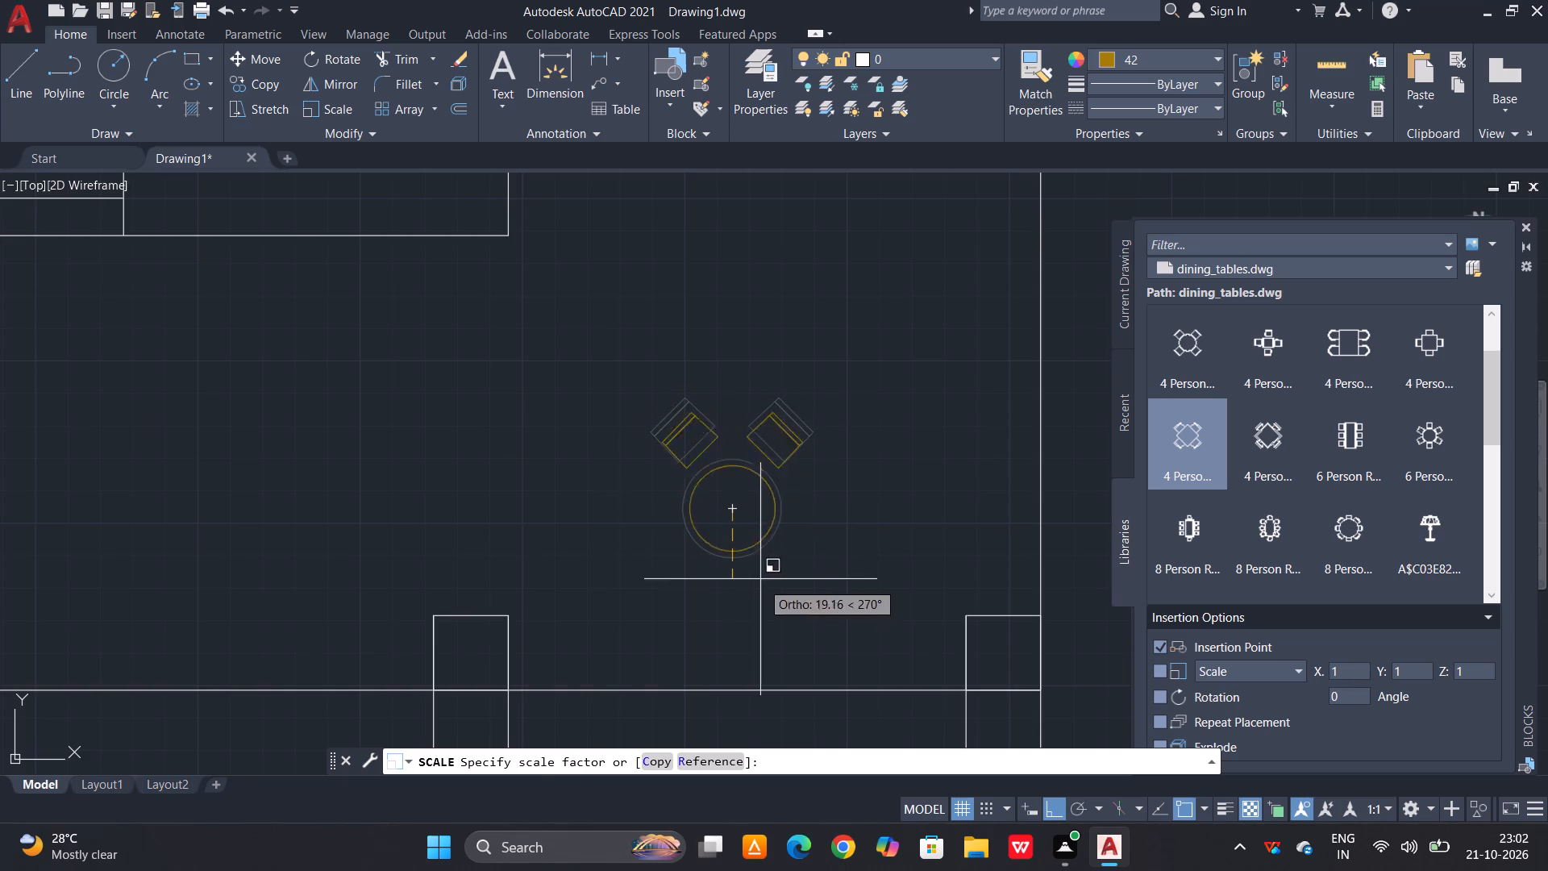
click(914, 660)
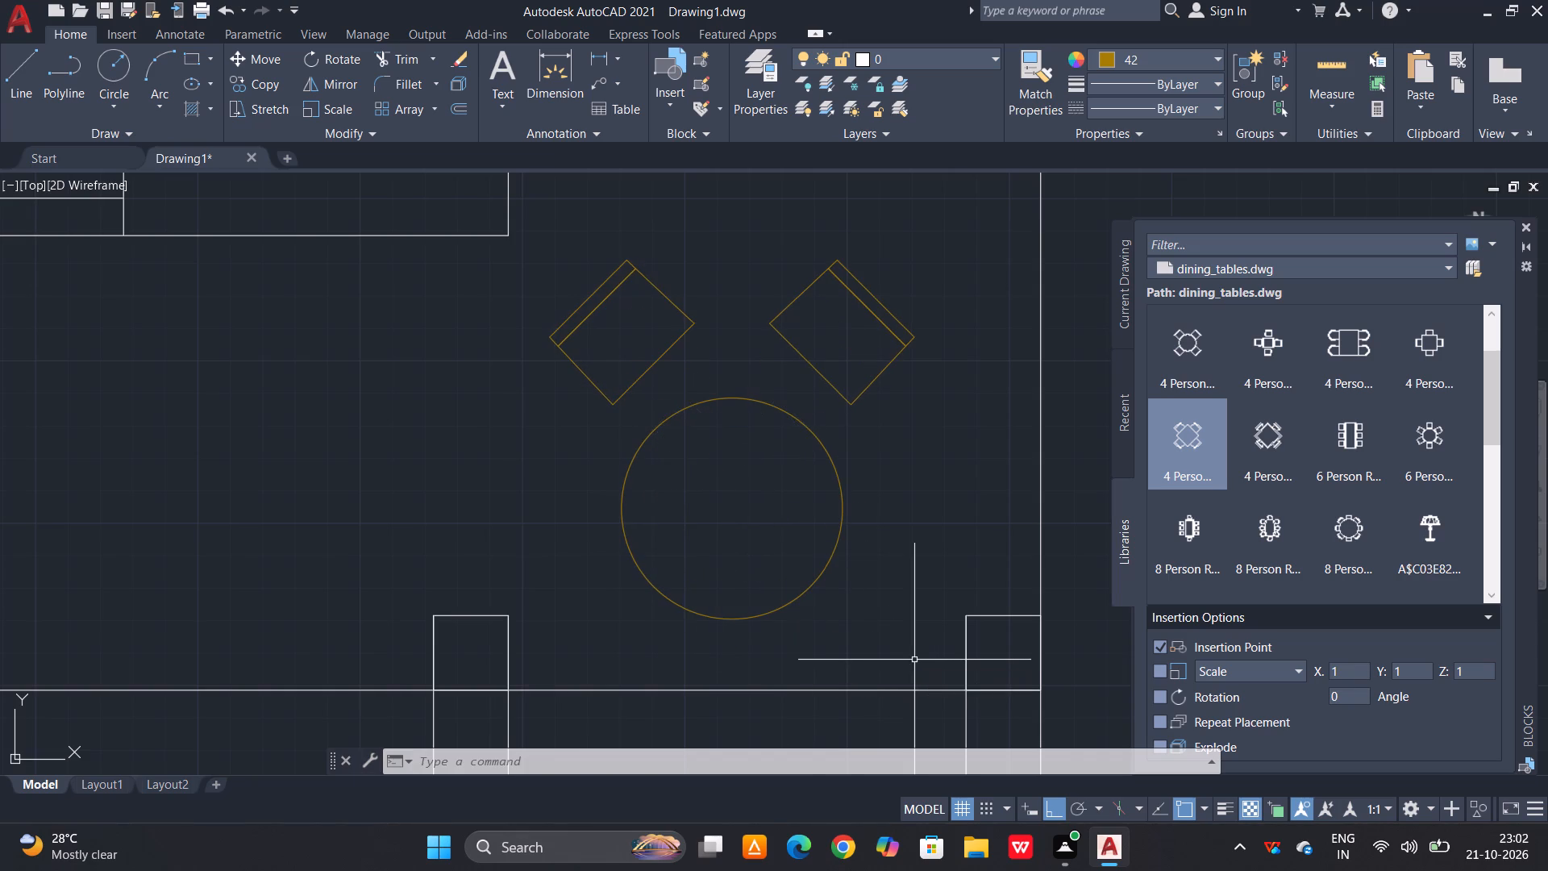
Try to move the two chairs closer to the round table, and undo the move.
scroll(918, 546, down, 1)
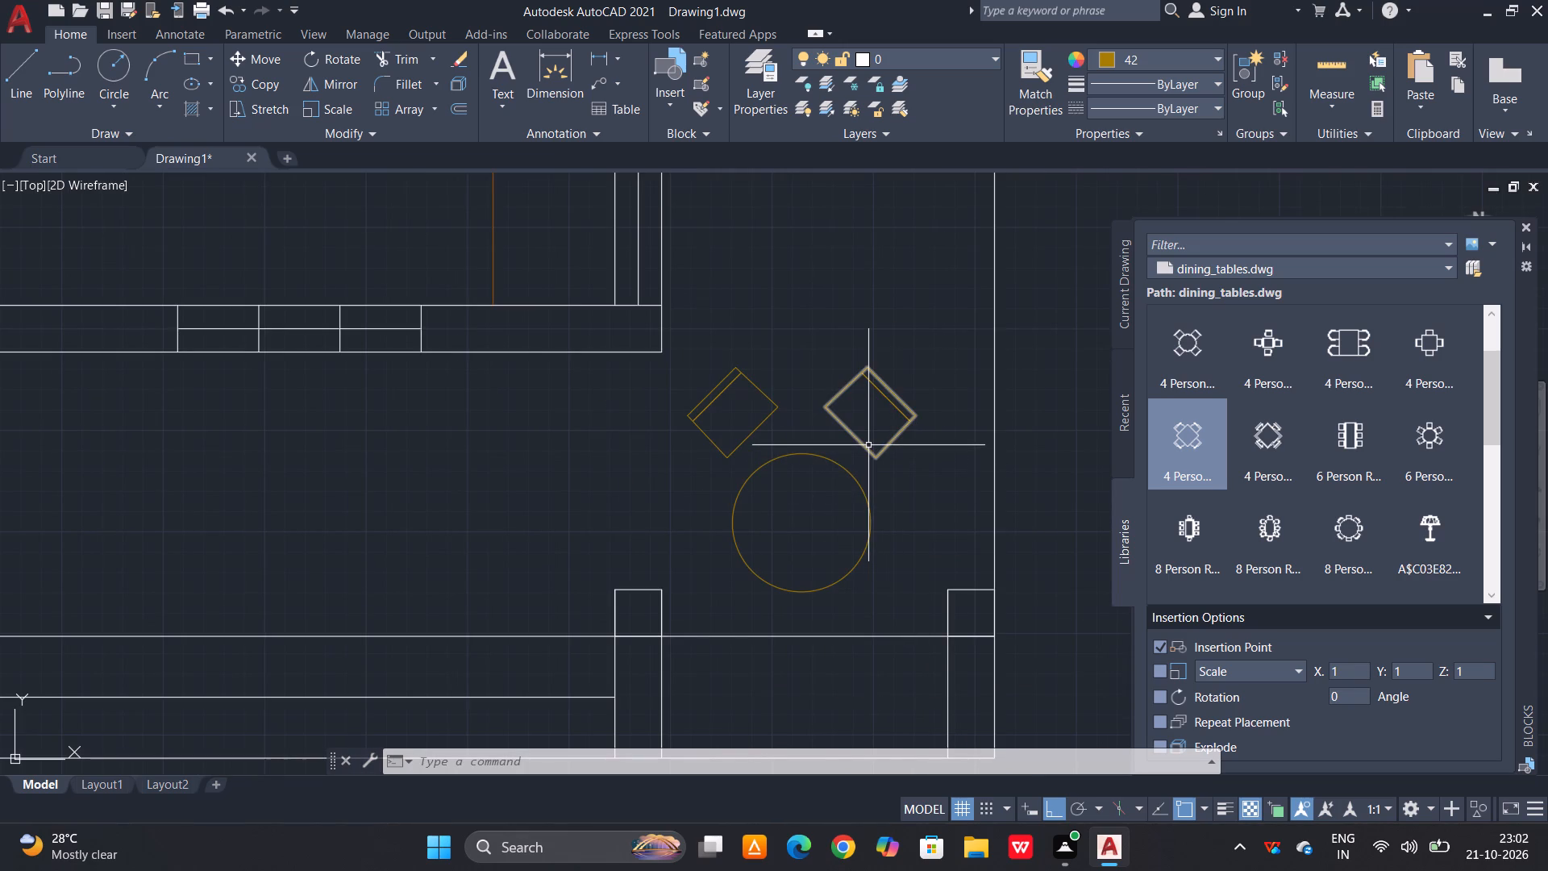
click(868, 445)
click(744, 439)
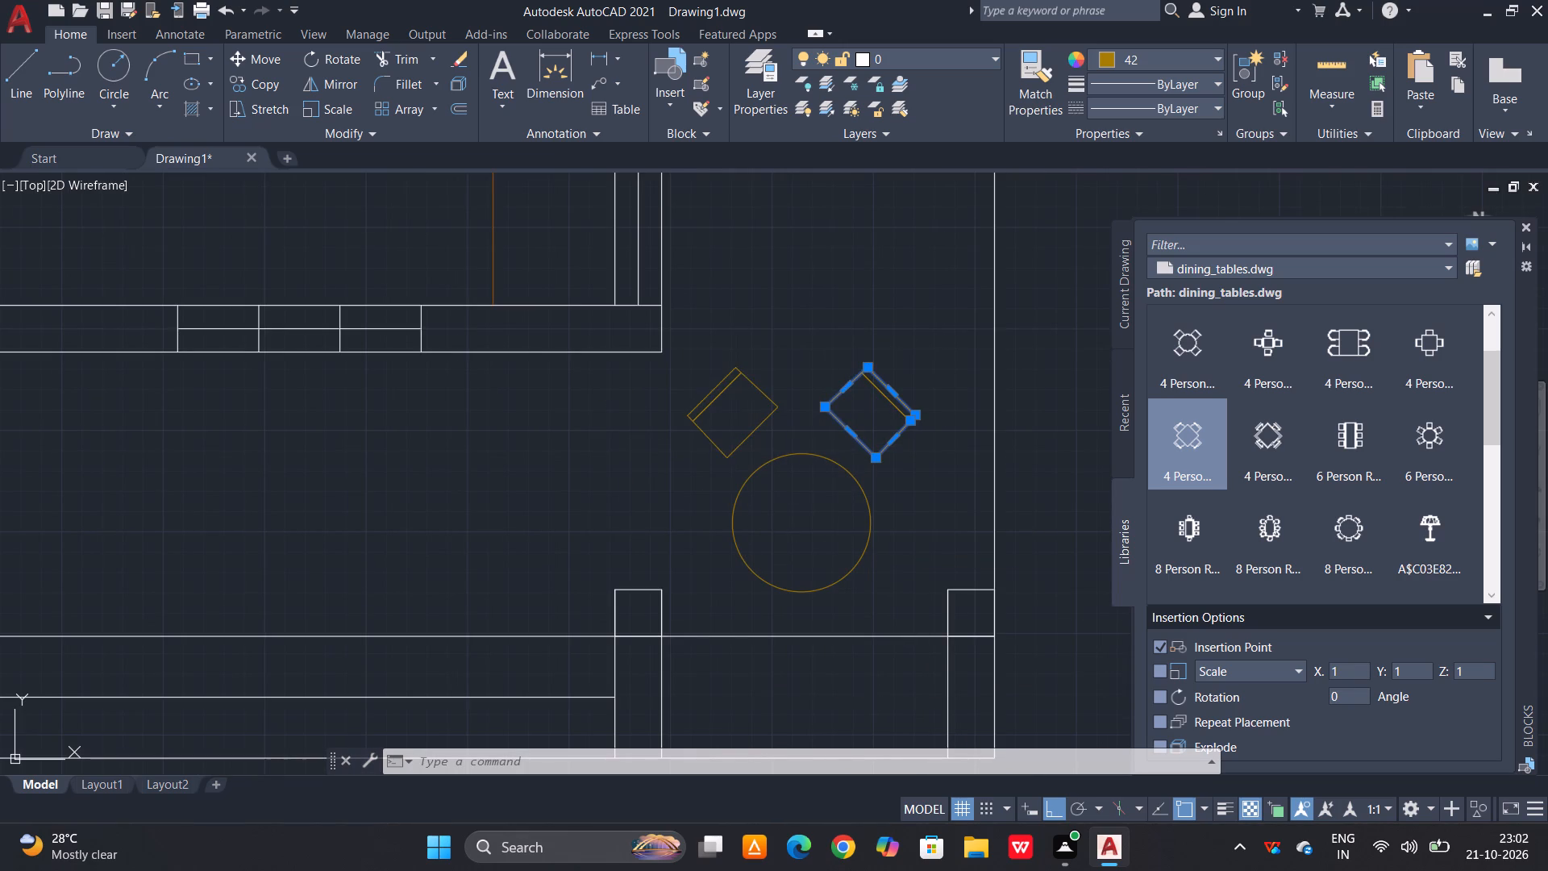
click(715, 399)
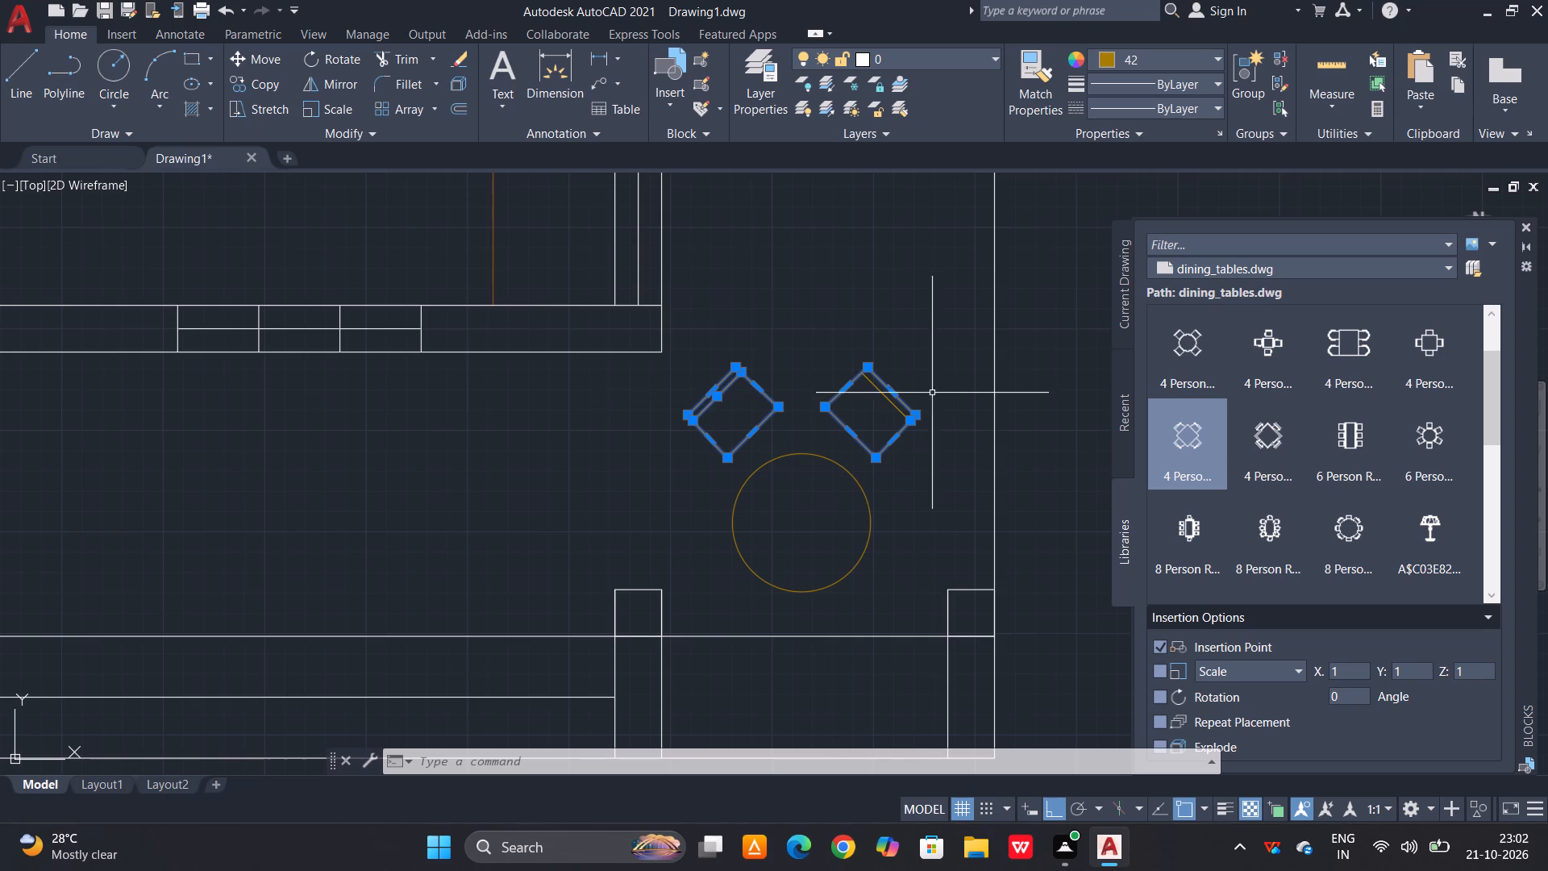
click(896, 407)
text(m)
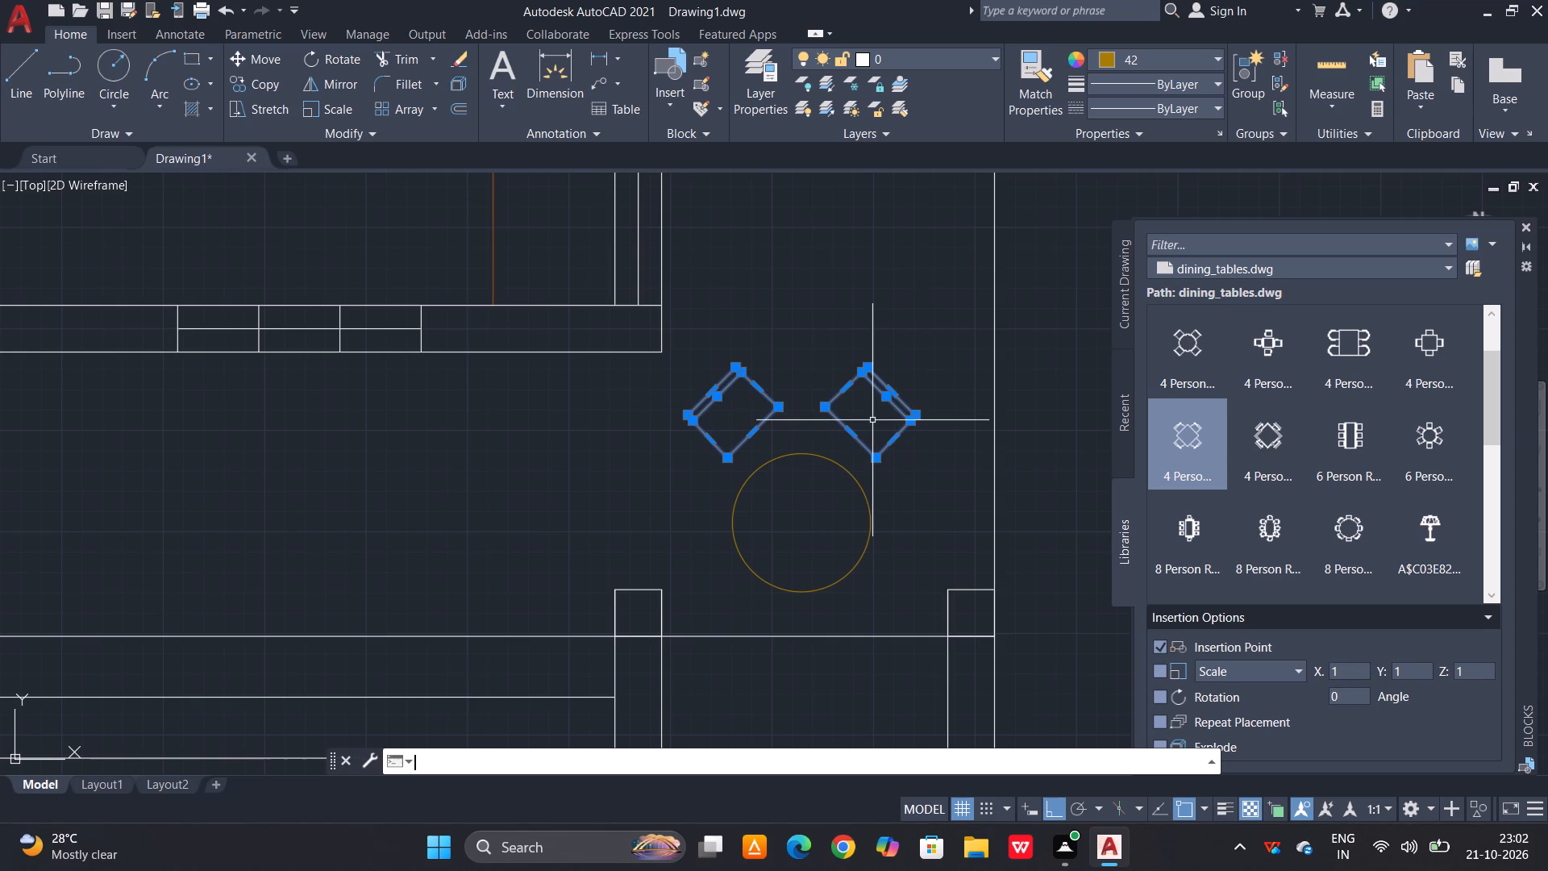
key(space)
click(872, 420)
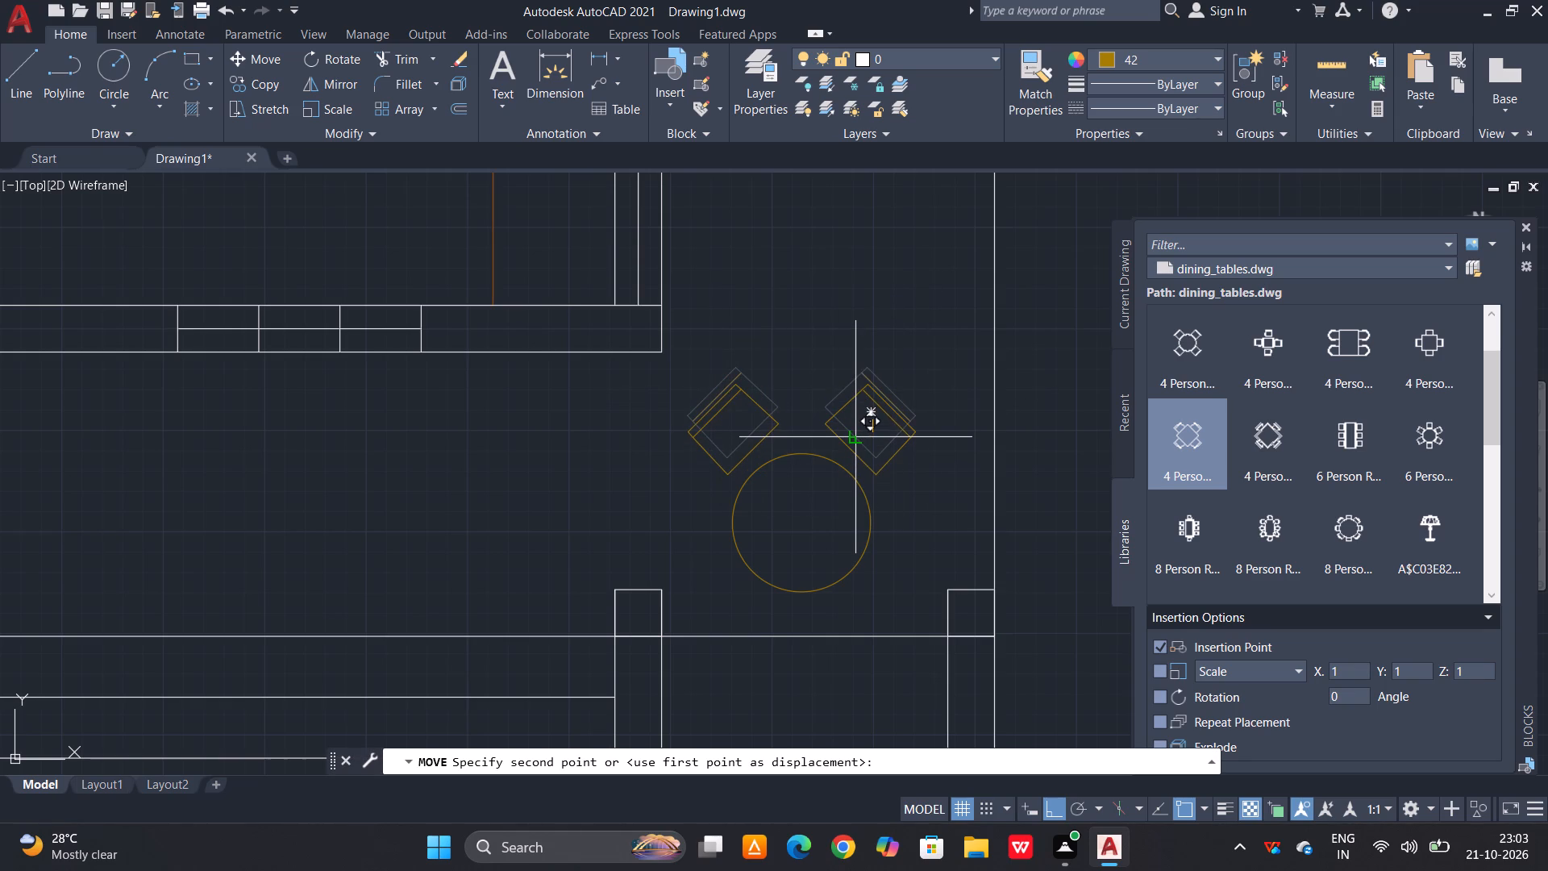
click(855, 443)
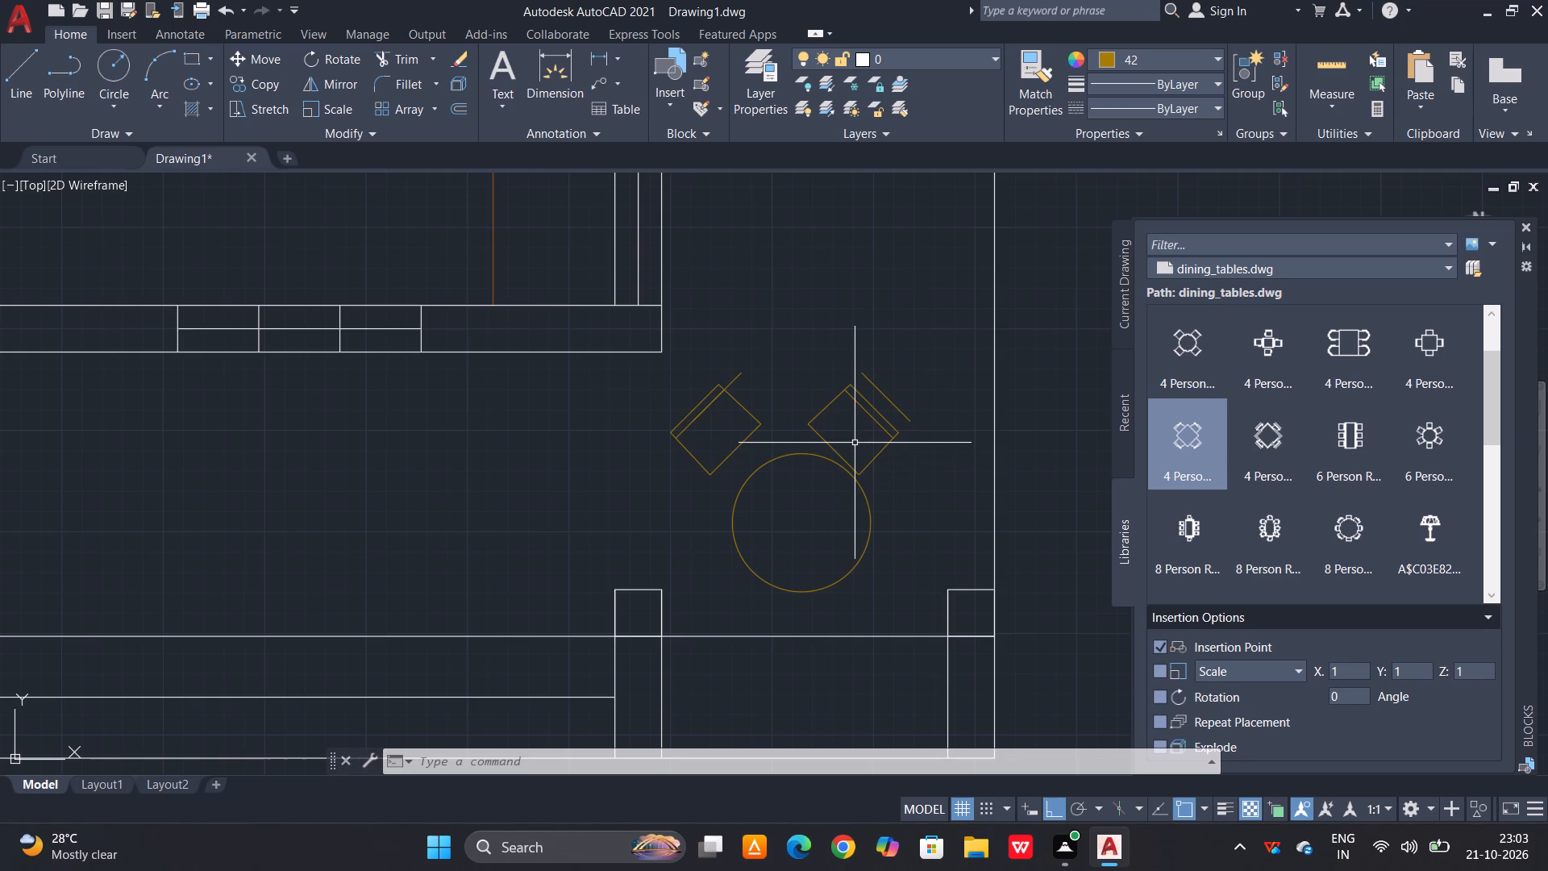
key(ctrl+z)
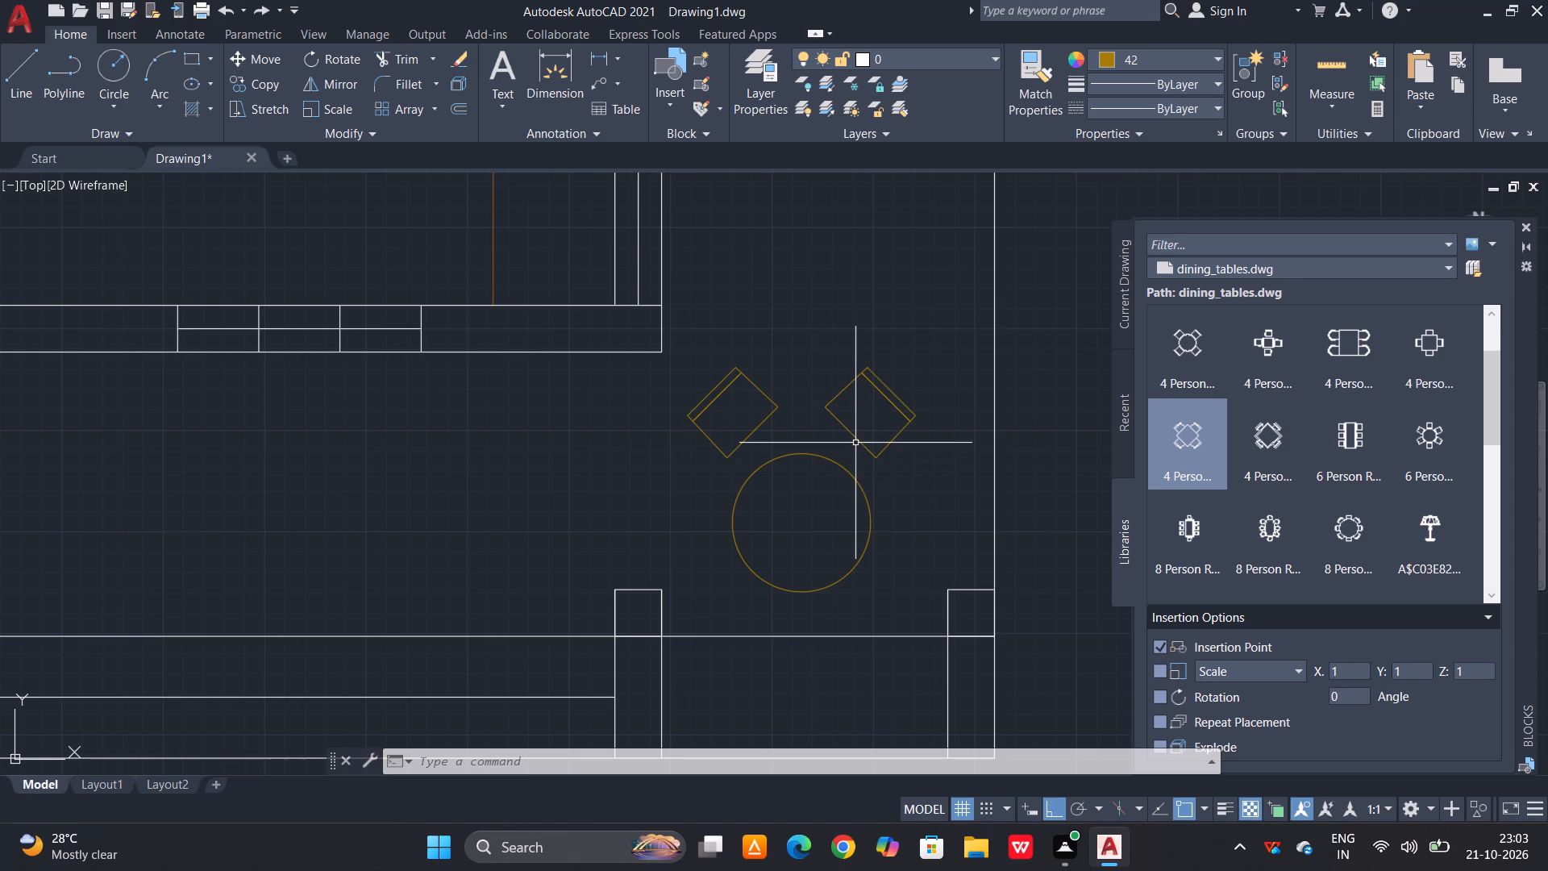
Define the two chairs and the round table as one block named "chair".
click(959, 365)
click(719, 520)
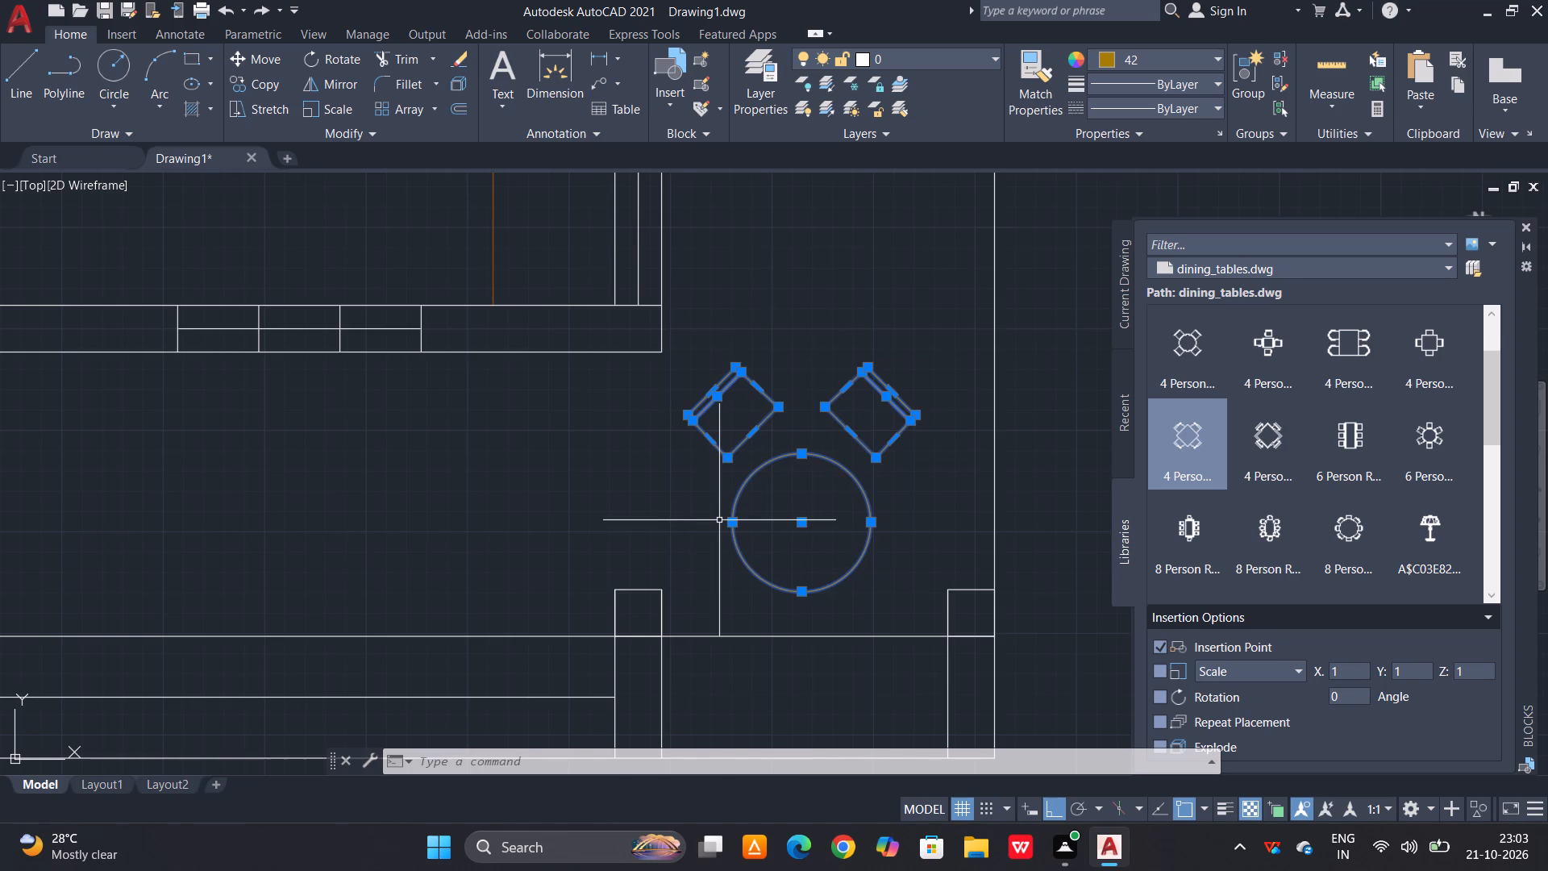
text(b)
key(space)
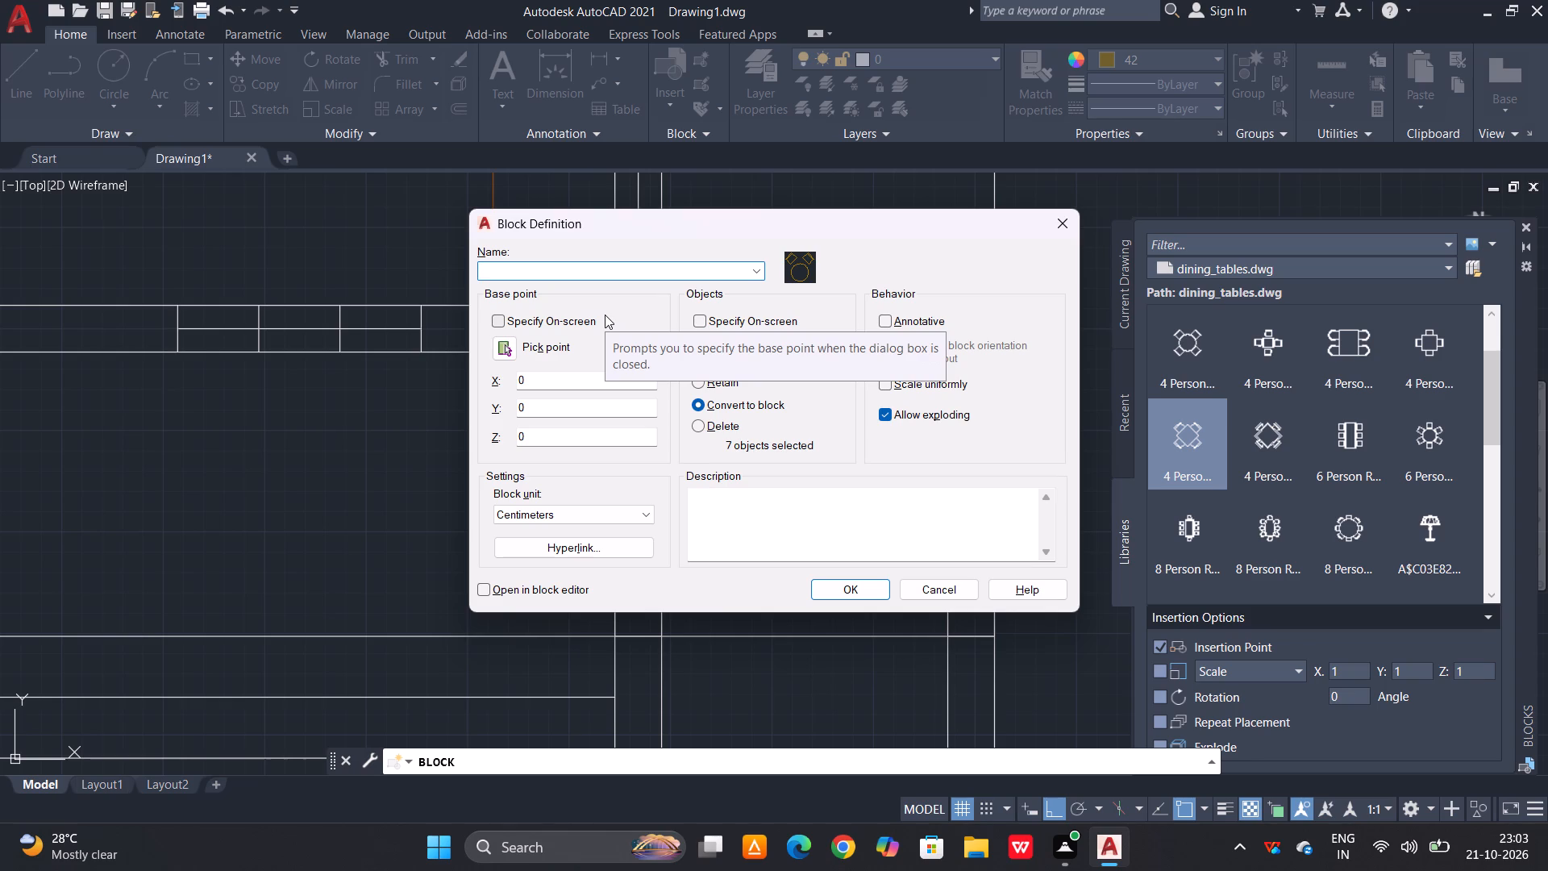
key(s)
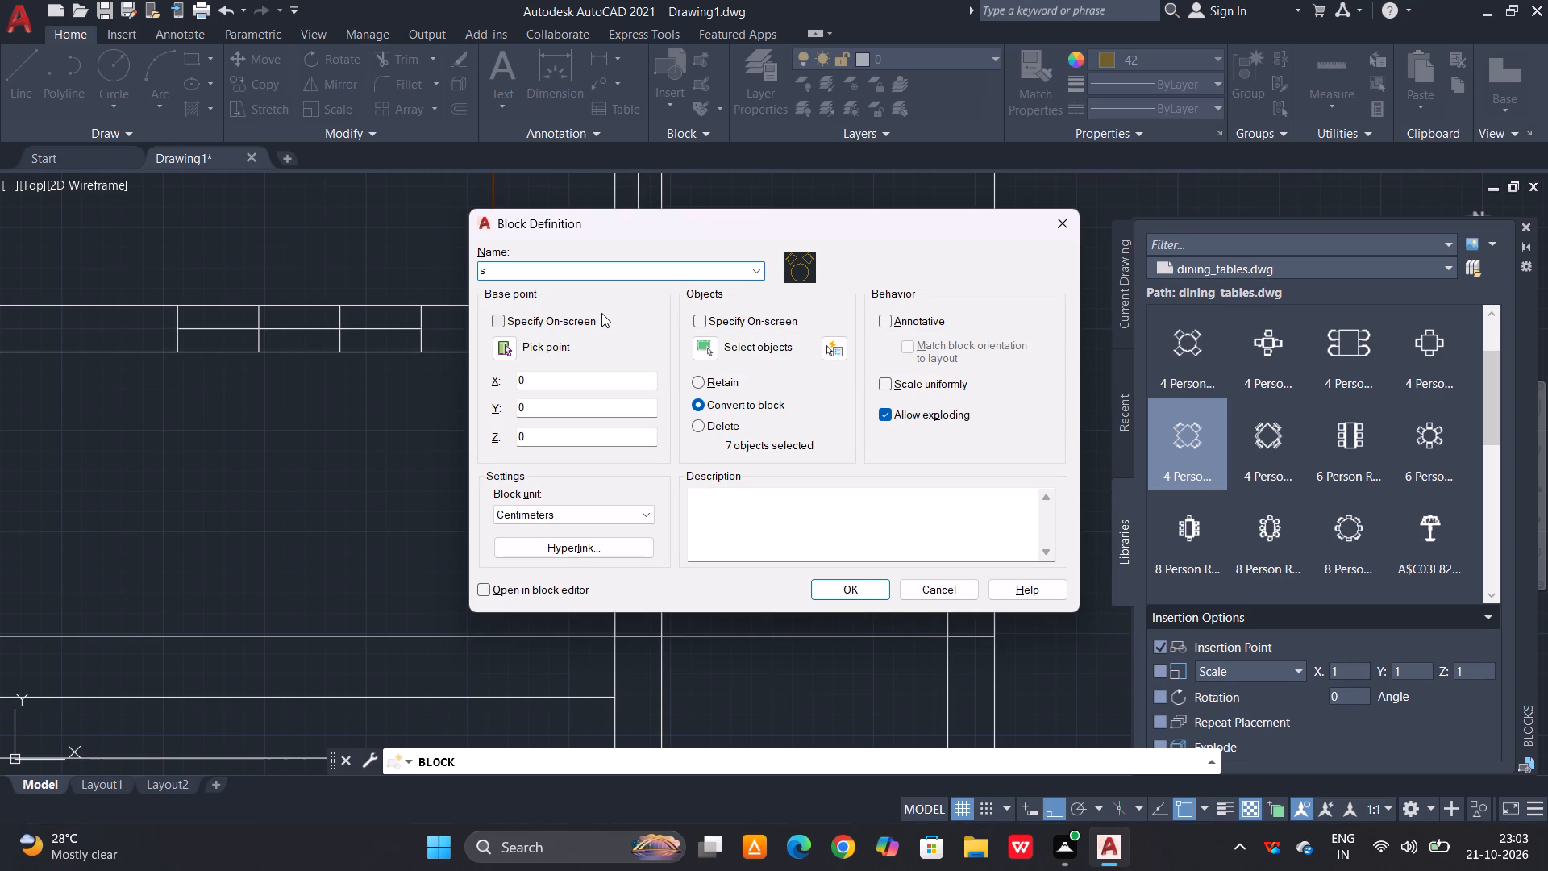
key(BackSpace)
text(cha)
text(ir)
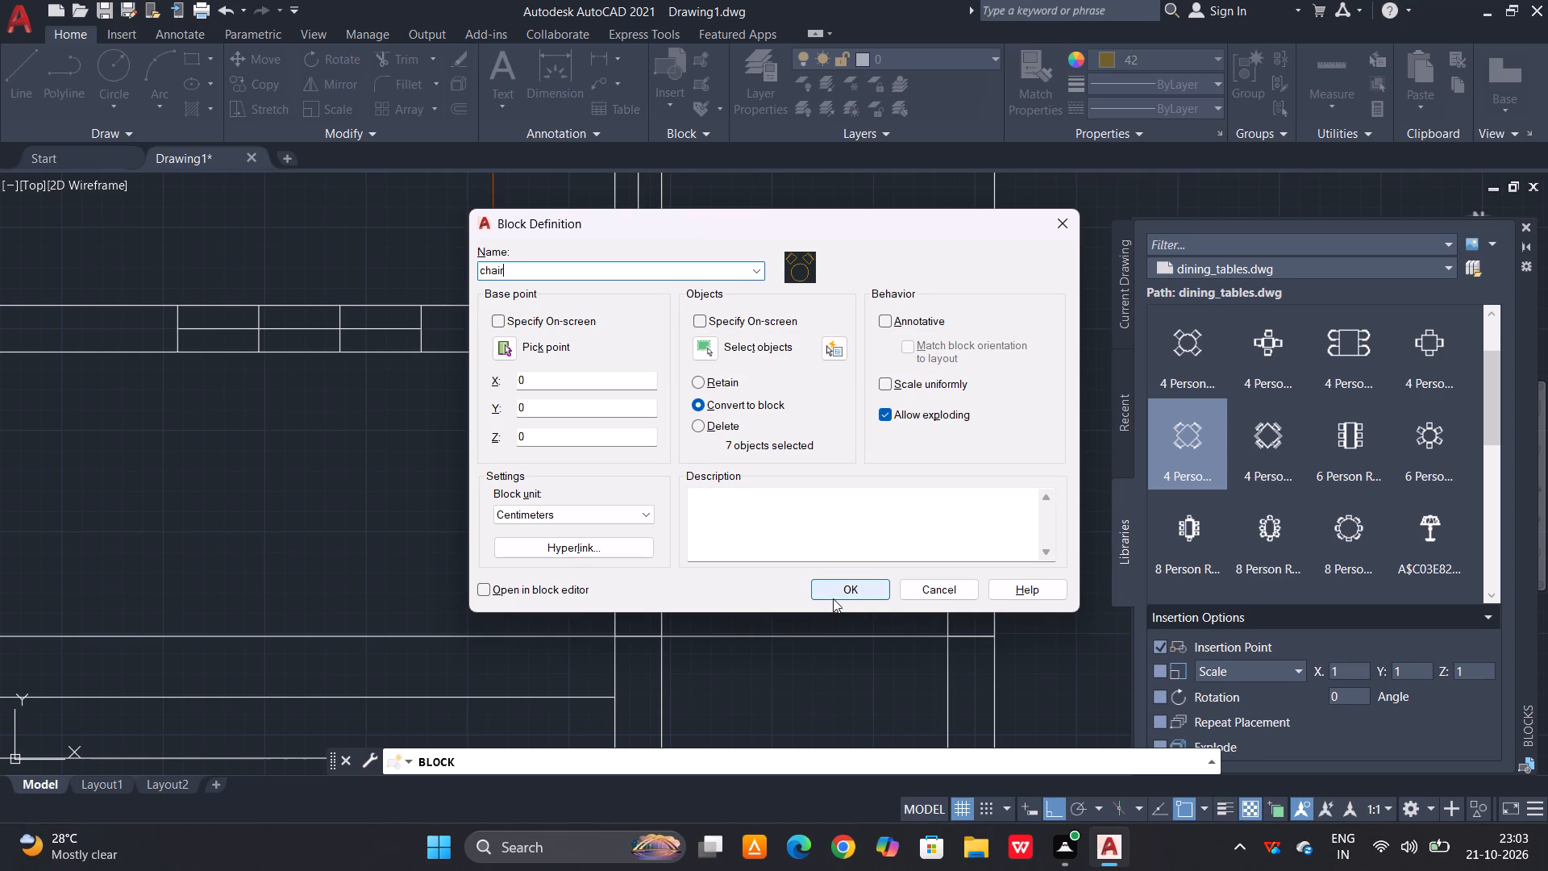
click(839, 589)
Move the round table block straight right so it sits between the two wall stubs in the open area.
click(857, 493)
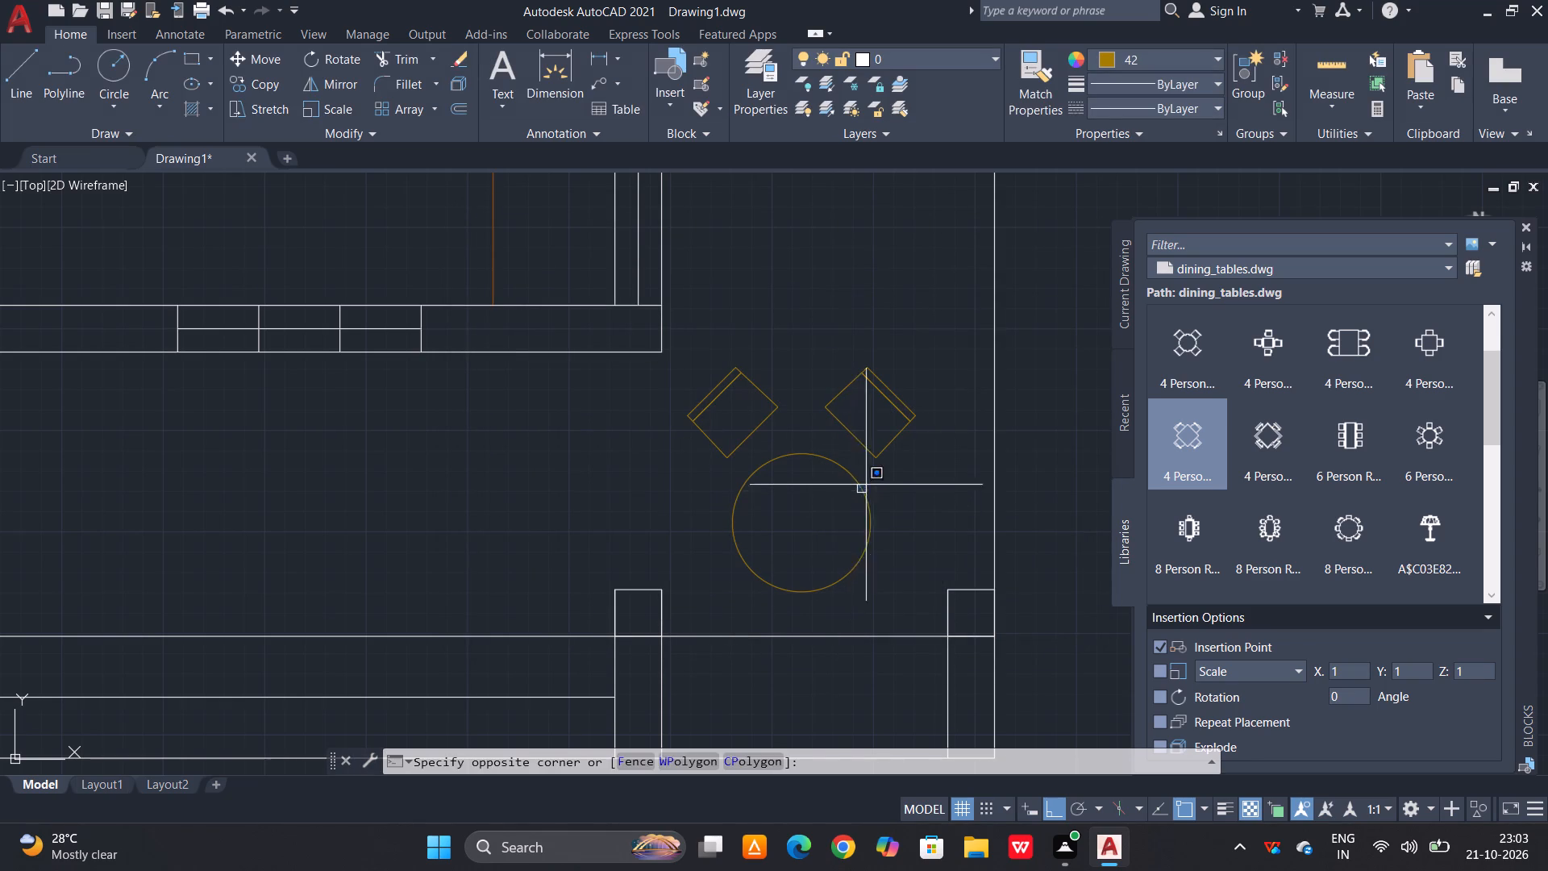
click(868, 481)
click(864, 485)
click(856, 492)
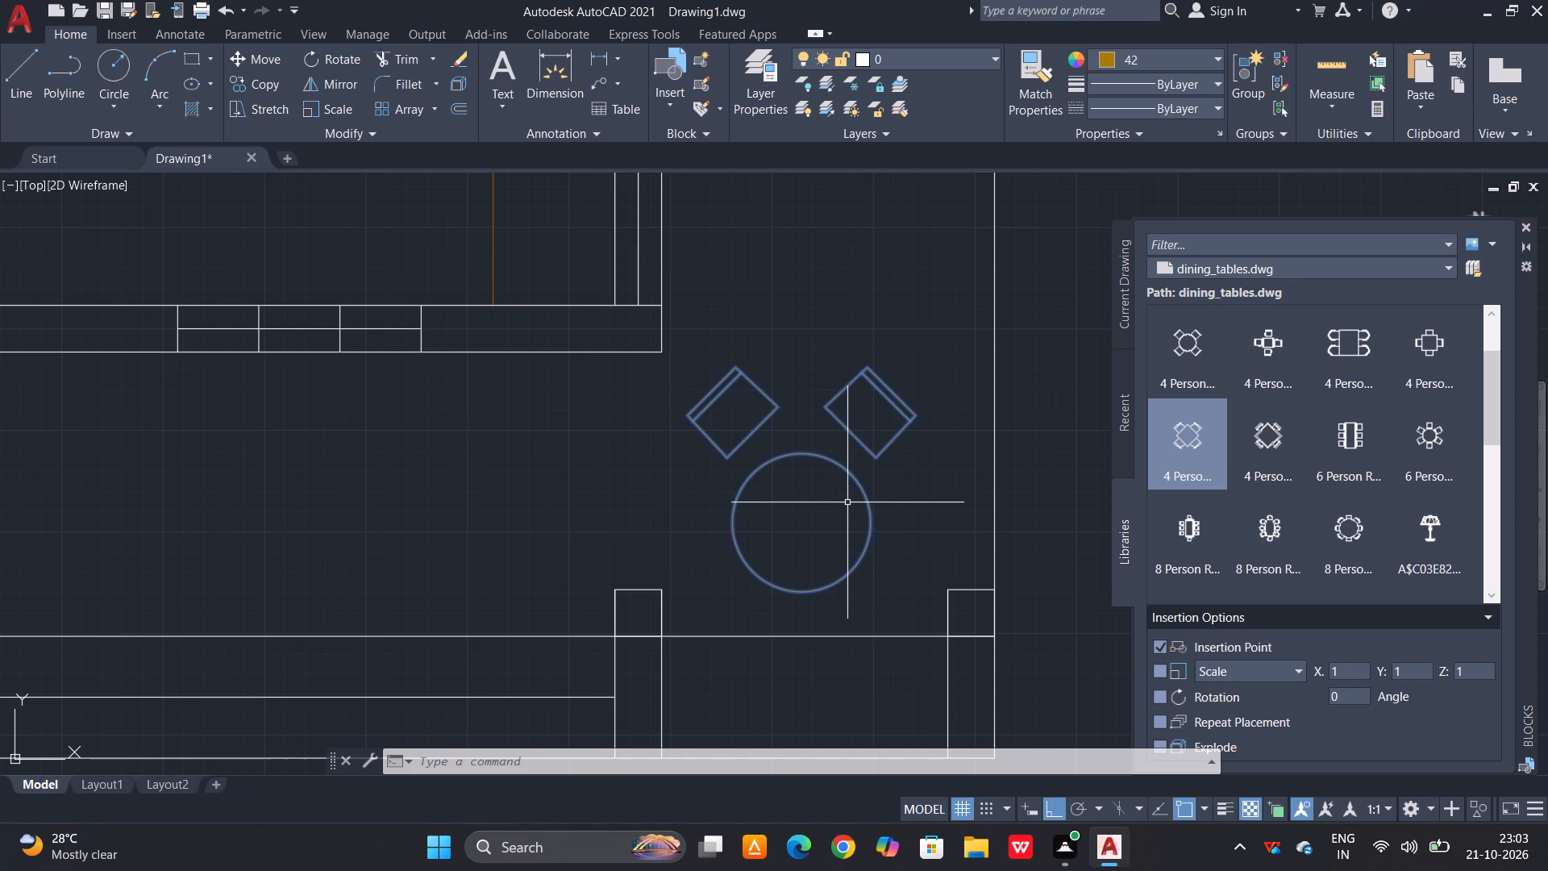
text(m)
key(space)
click(806, 503)
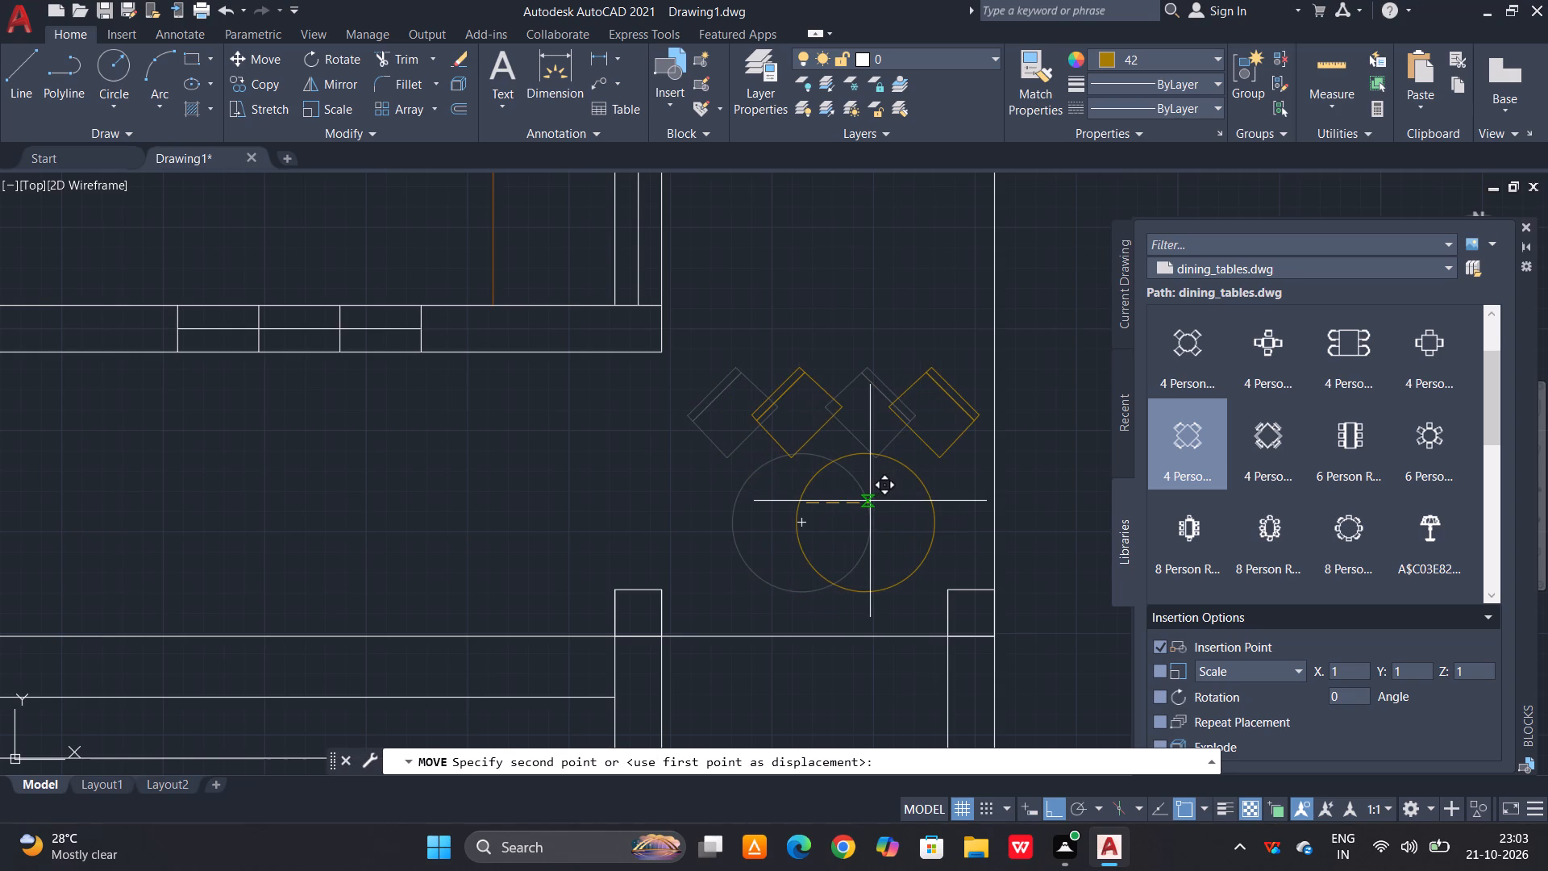
click(870, 501)
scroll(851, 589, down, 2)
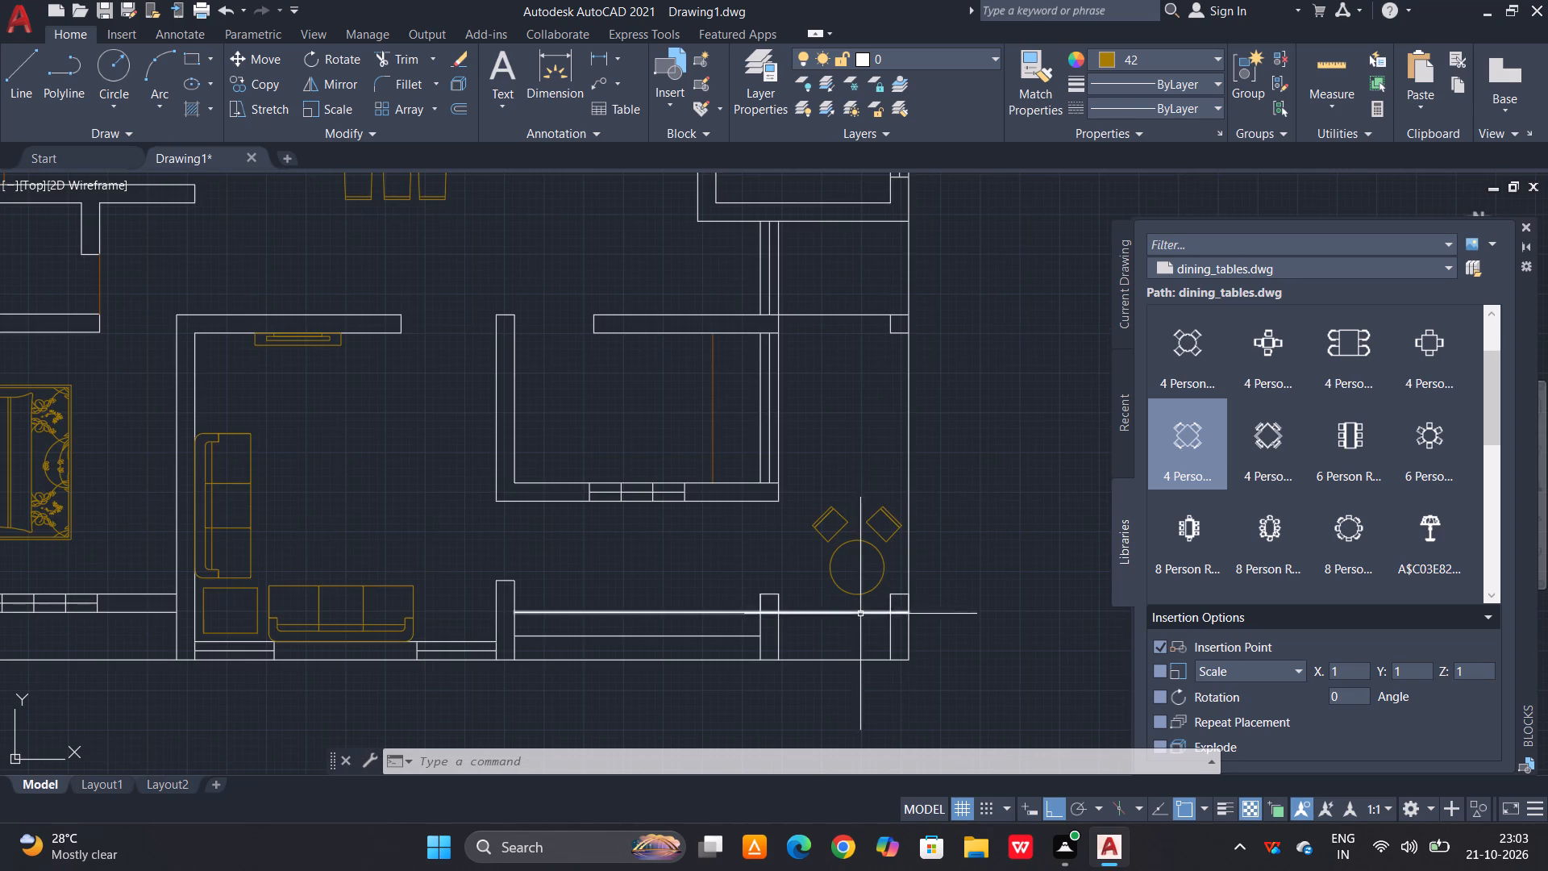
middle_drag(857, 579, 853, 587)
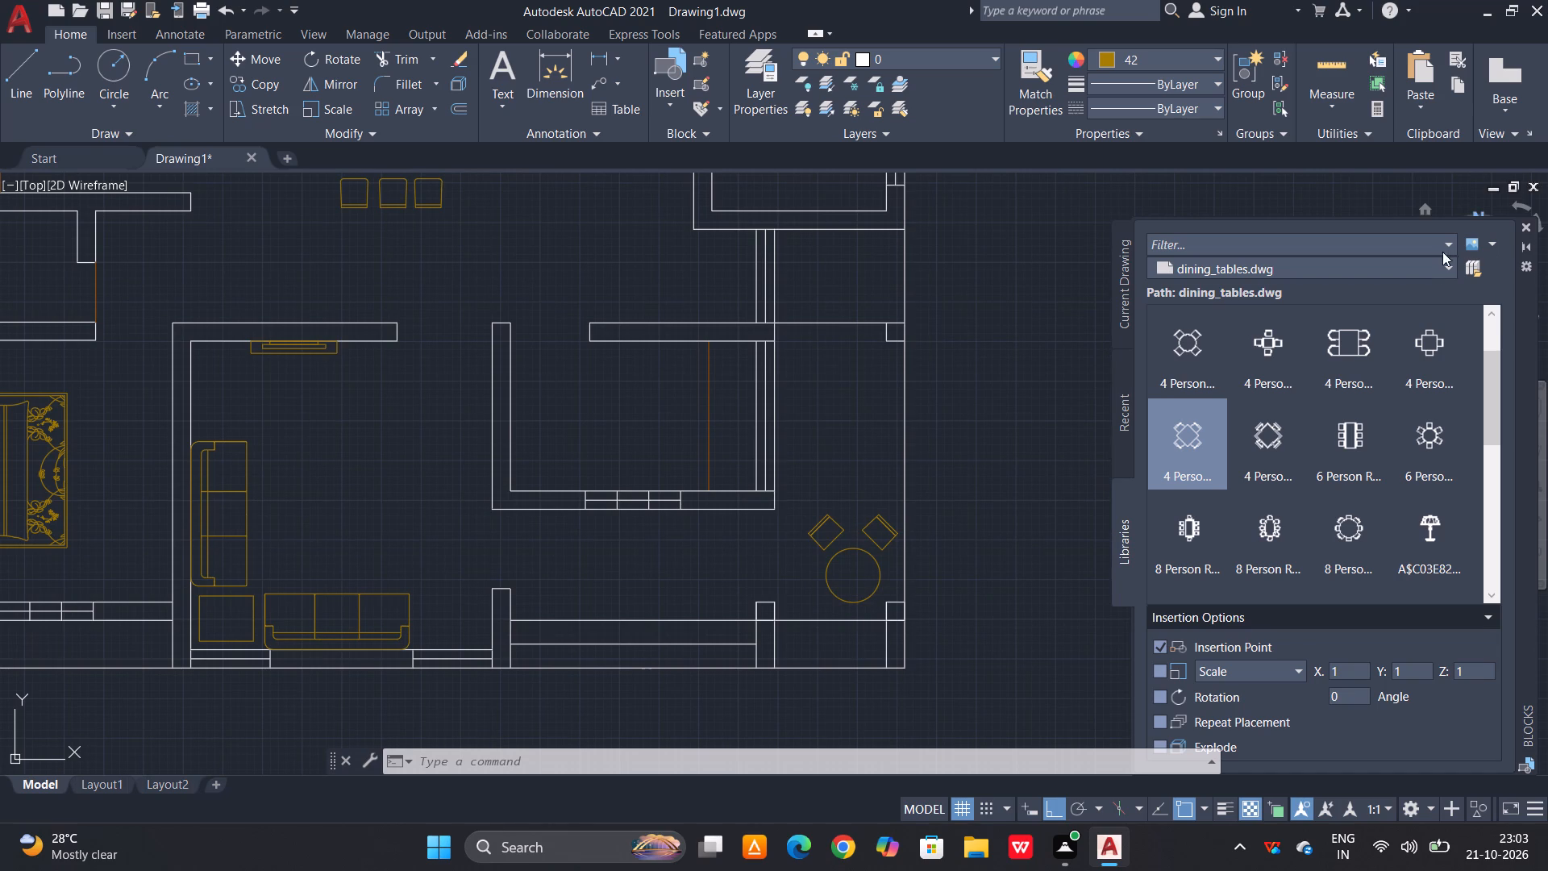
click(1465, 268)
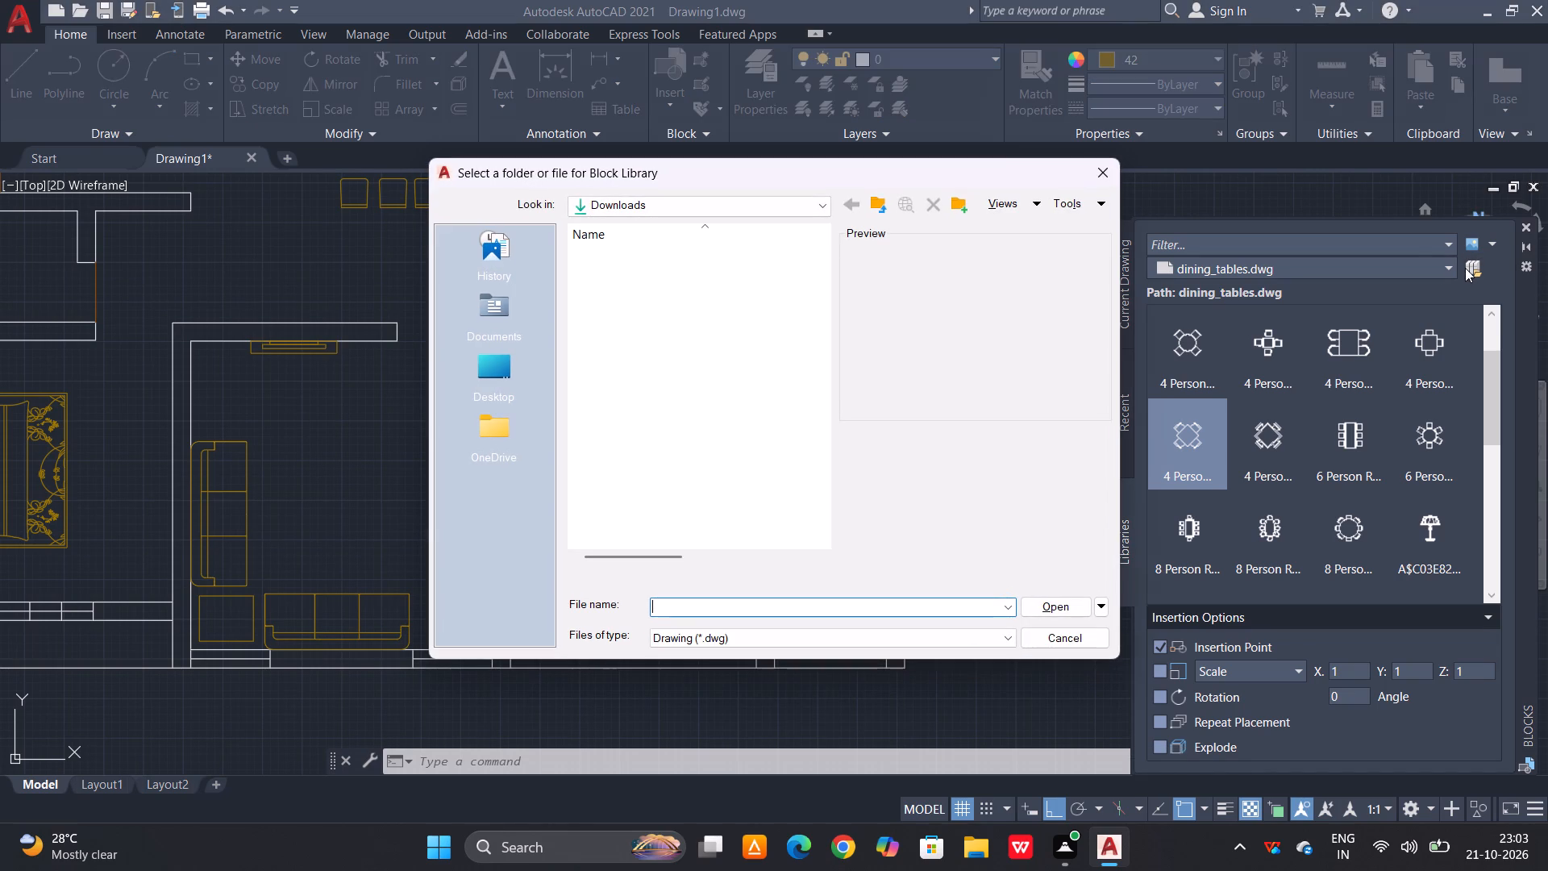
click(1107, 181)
Copy the eight-chair dining set about 1110 units straight right, outside the floor plan.
scroll(980, 374, down, 2)
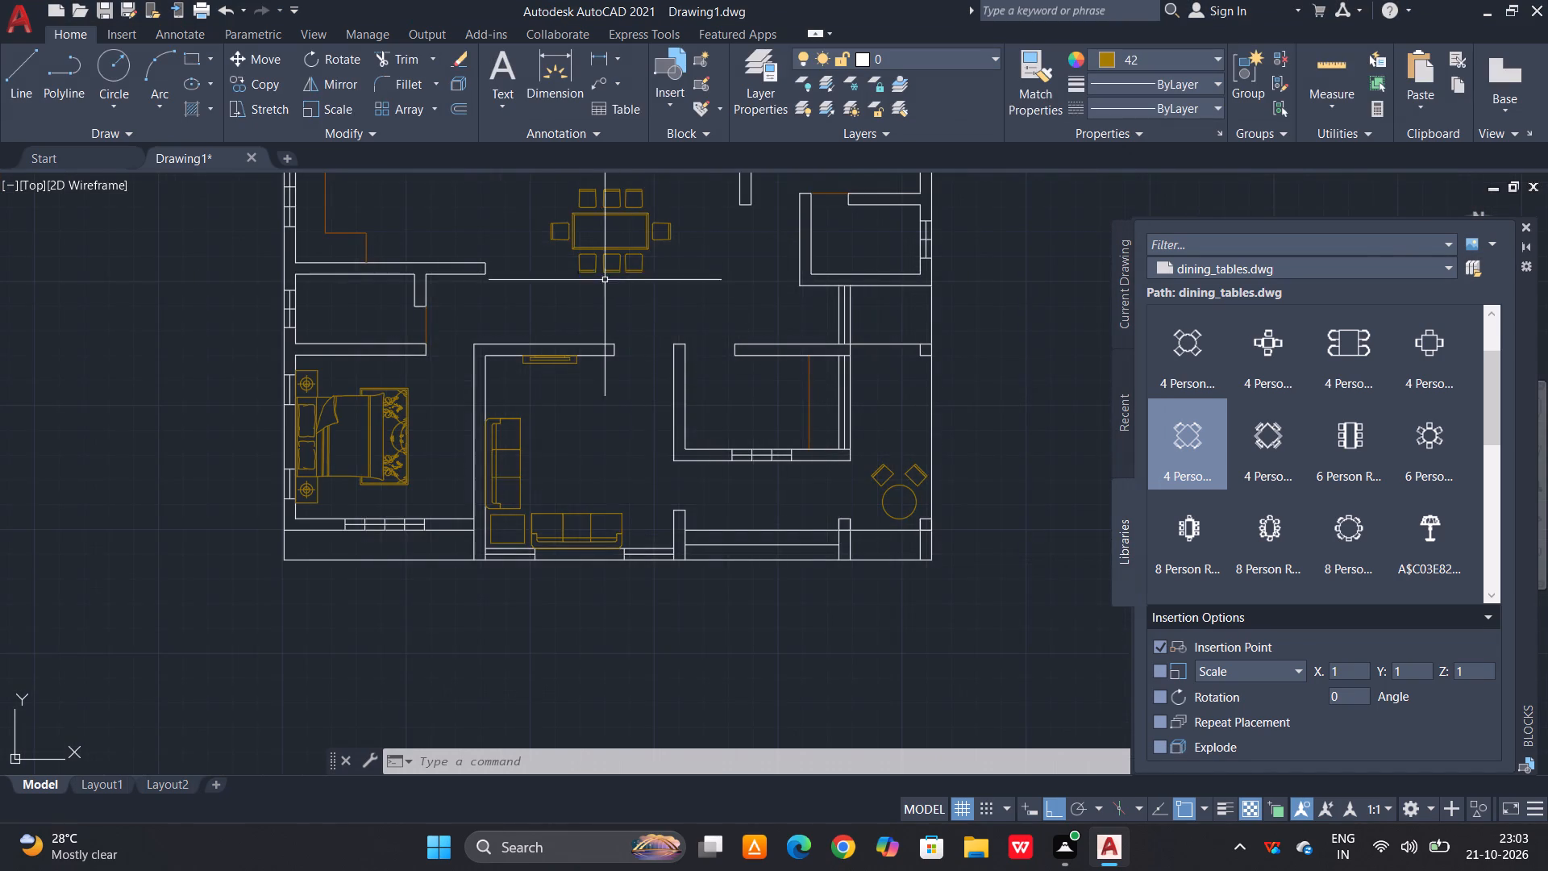
scroll(600, 254, up, 2)
click(605, 290)
click(585, 310)
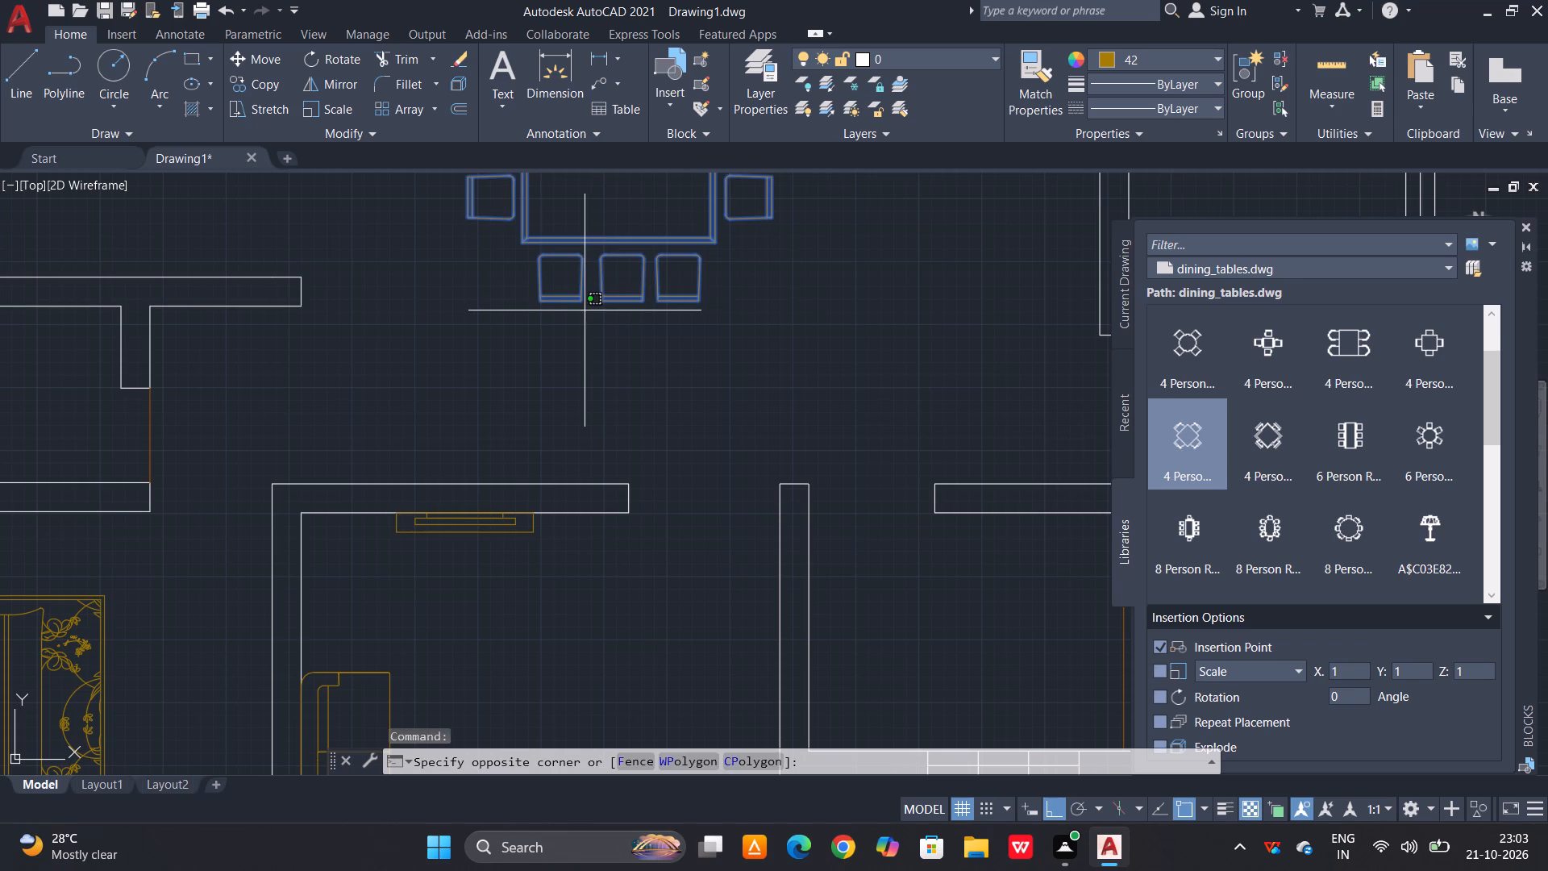
text(co)
key(space)
click(584, 293)
scroll(511, 313, down, 2)
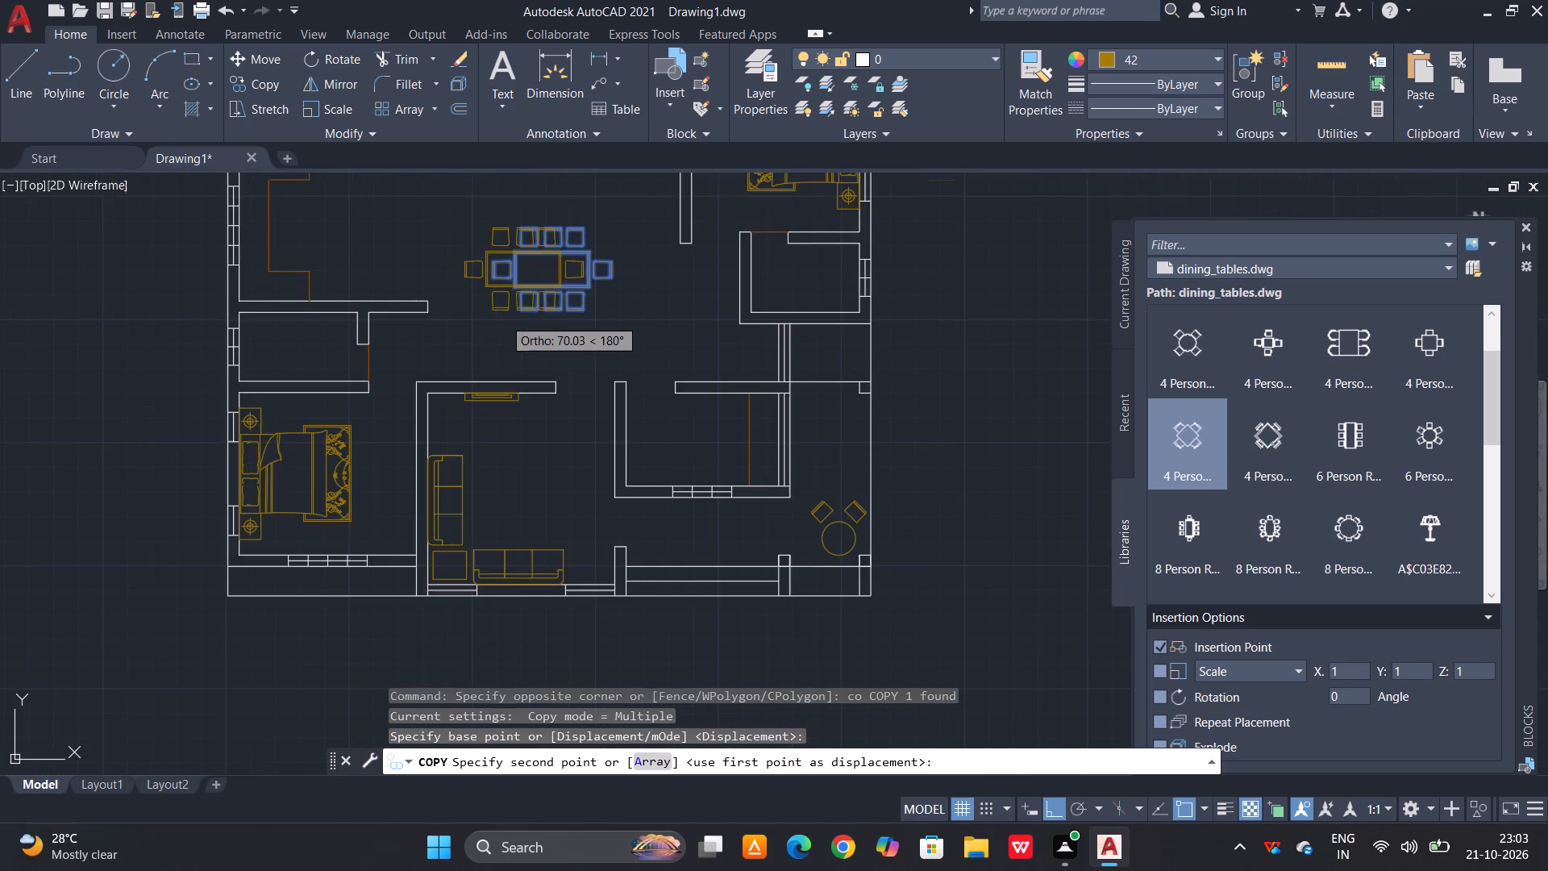
scroll(502, 319, down, 1)
click(867, 399)
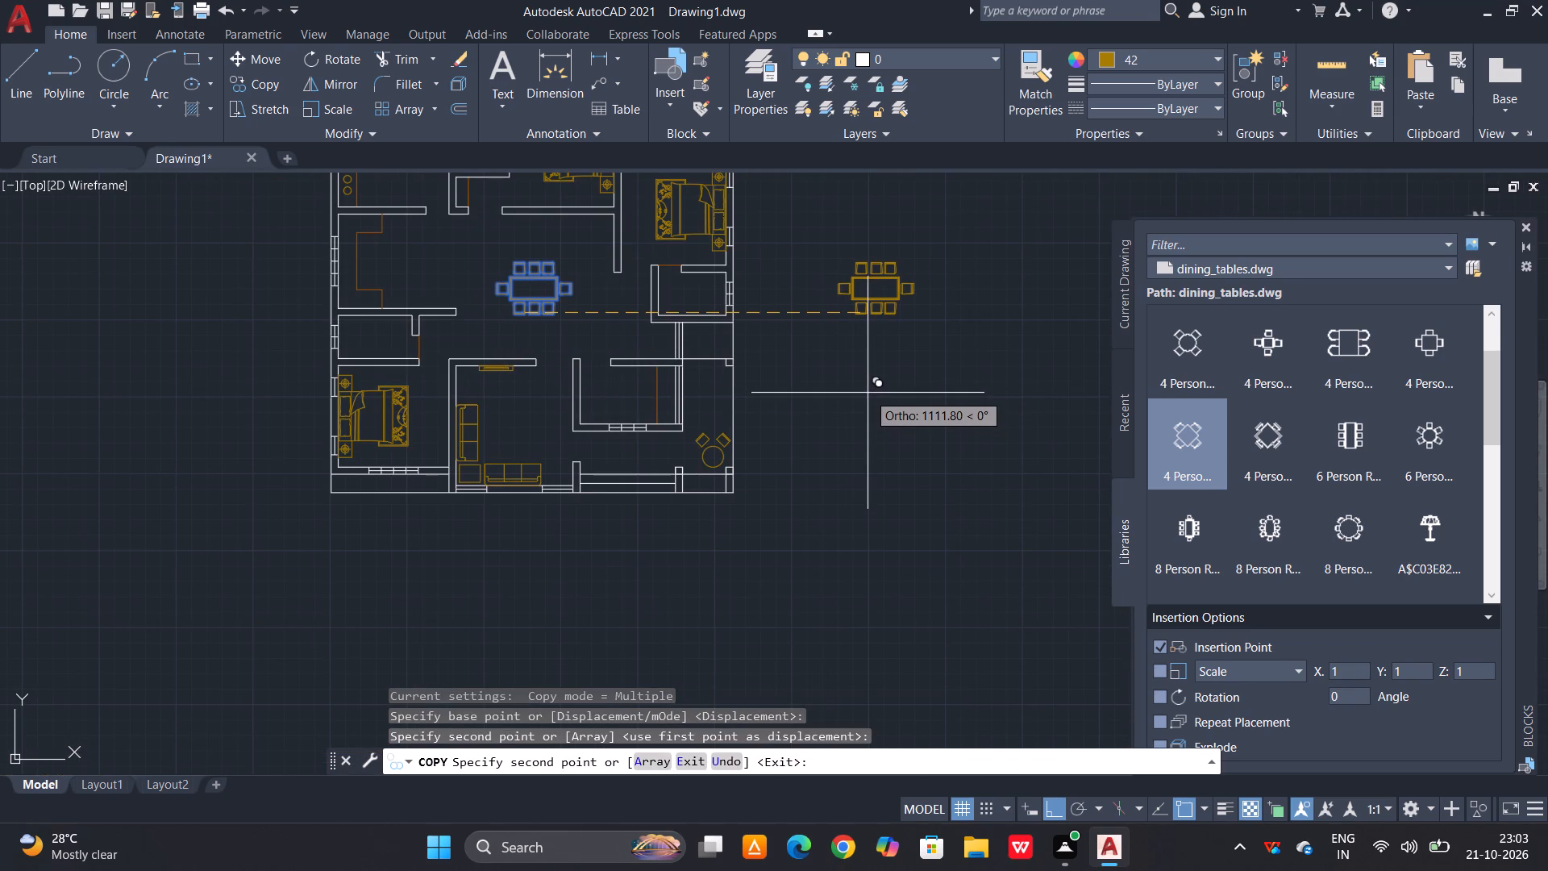
key(Escape)
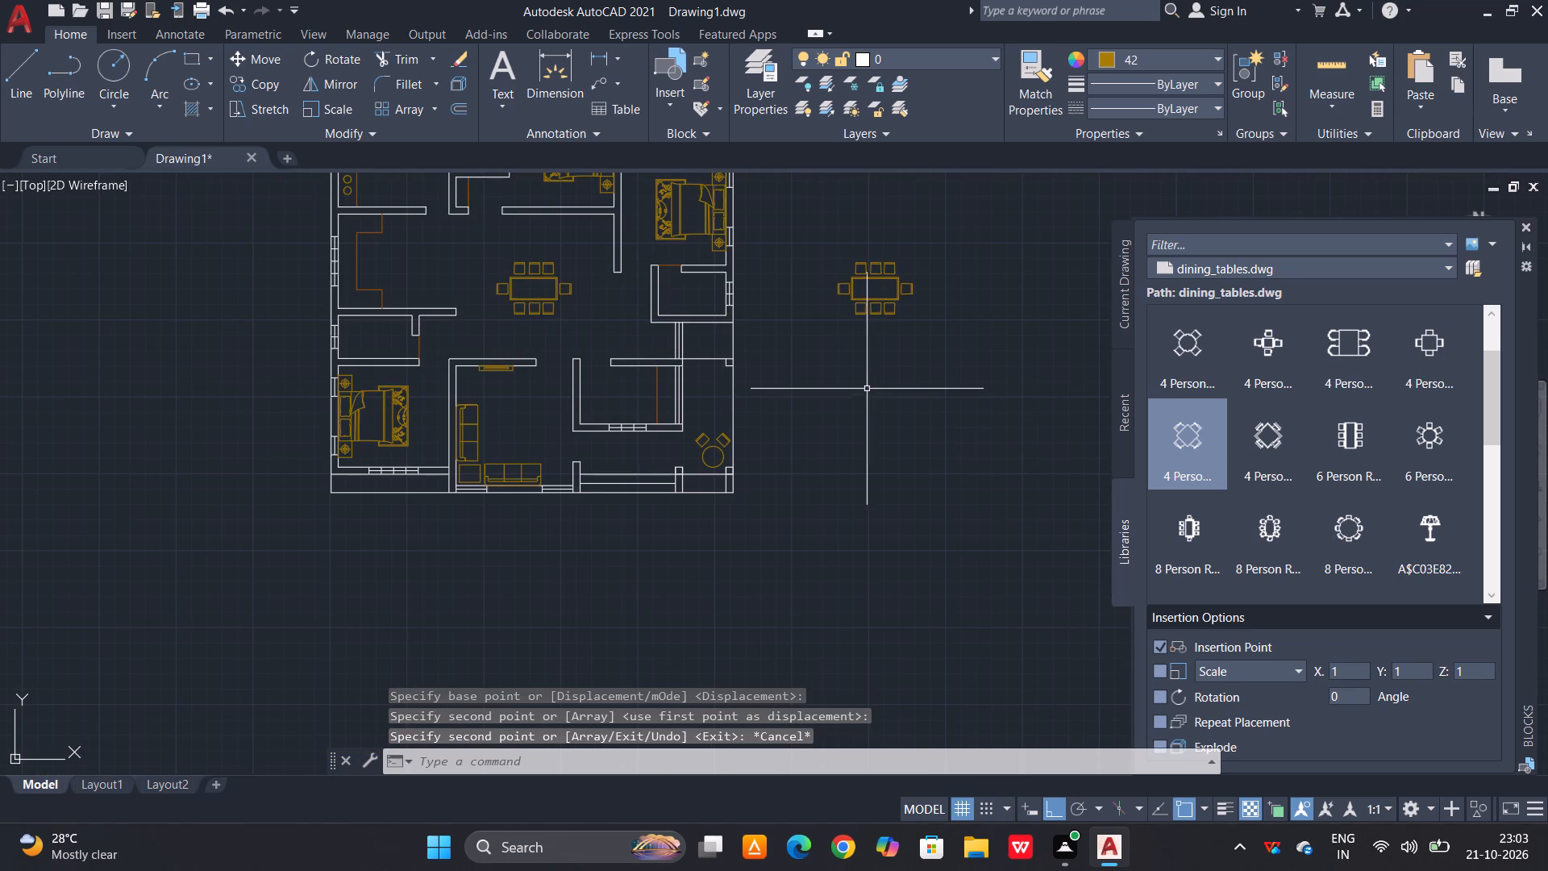
Explode the copied dining set outside the plan into separate objects.
scroll(883, 256, up, 2)
scroll(822, 343, up, 2)
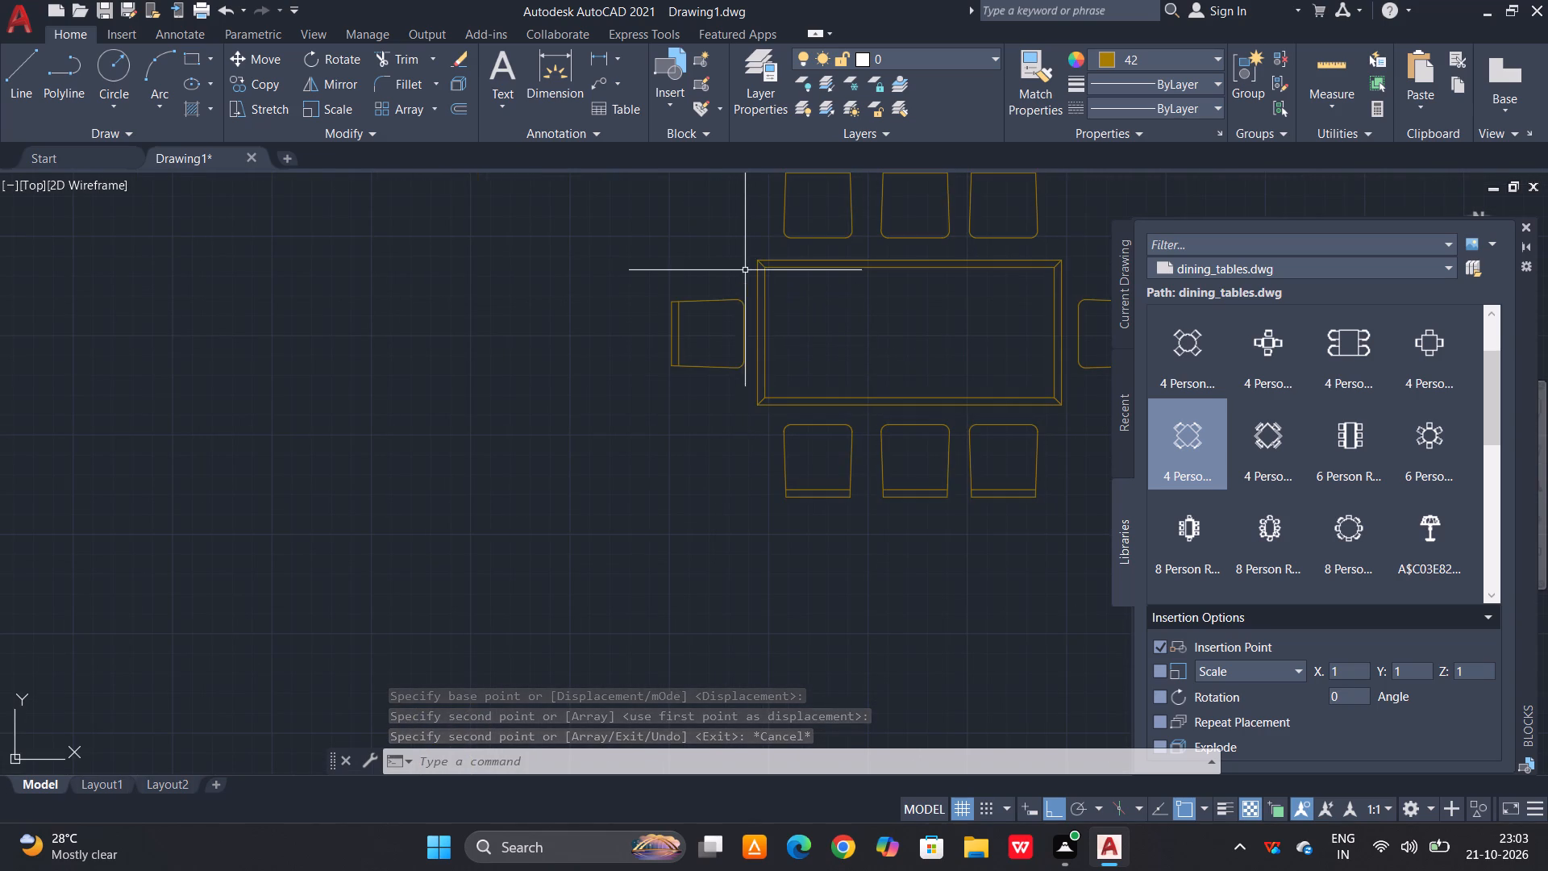
scroll(701, 313, down, 1)
click(710, 283)
click(680, 376)
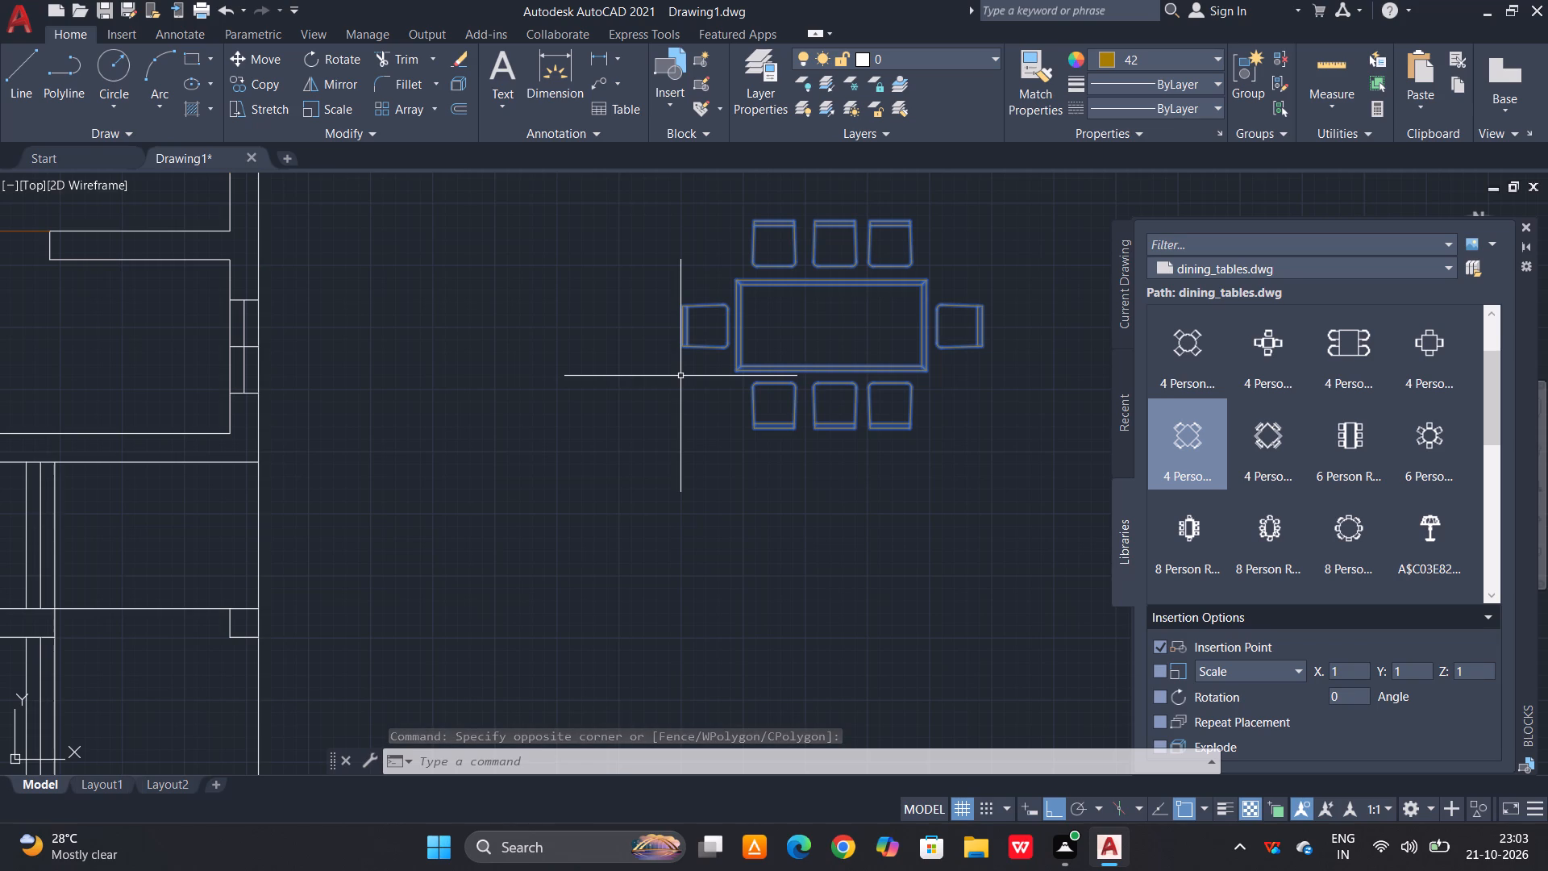
text(x)
key(space)
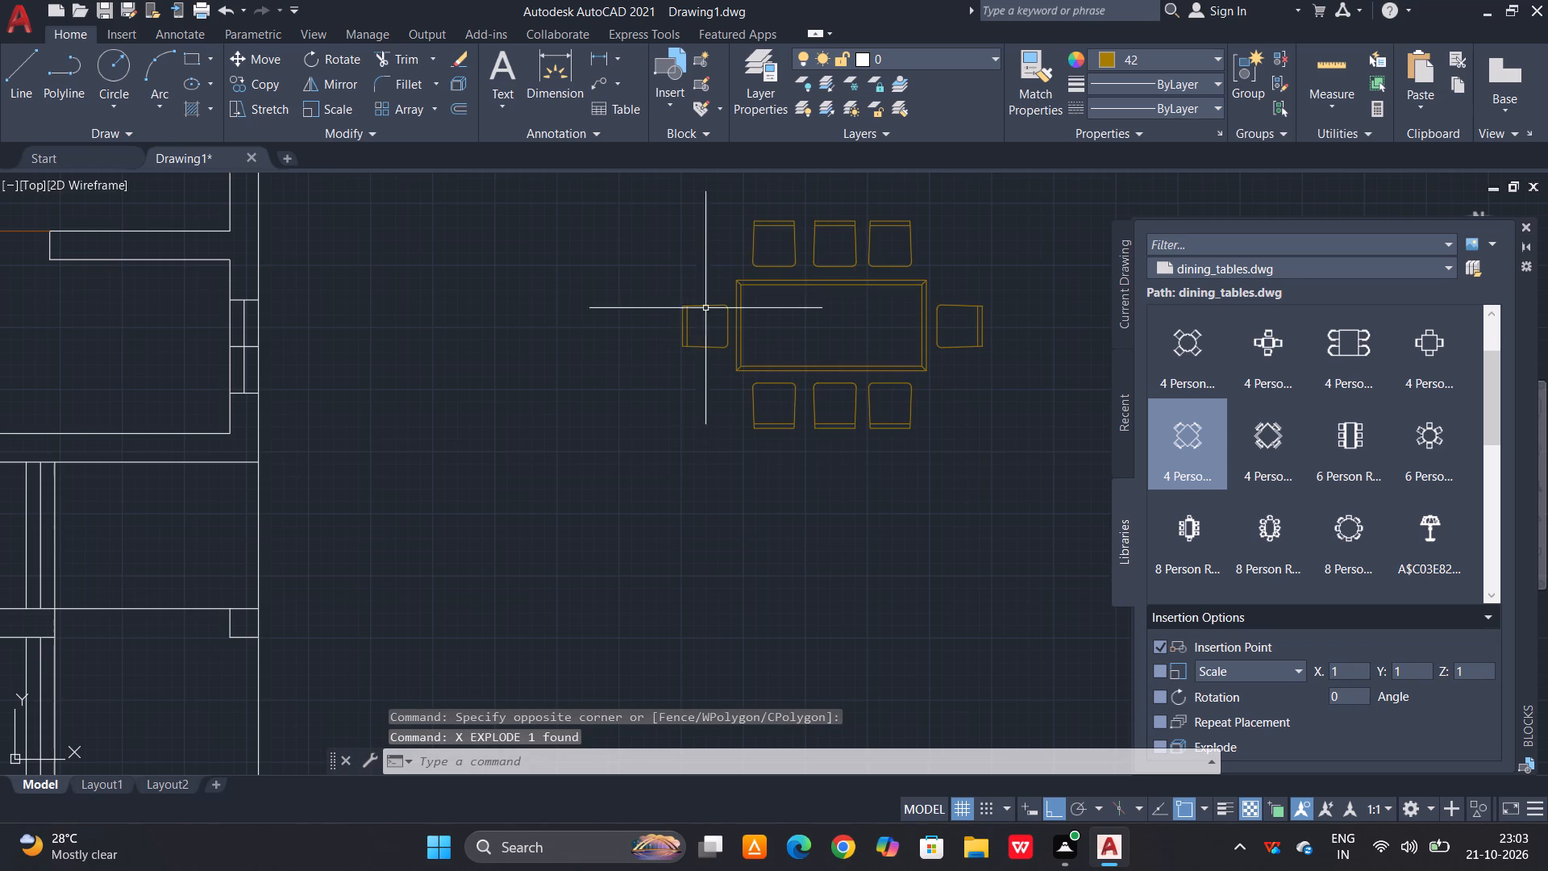
Move the chair at the copied dining table's left end straight left, clear of the table.
click(715, 285)
click(673, 380)
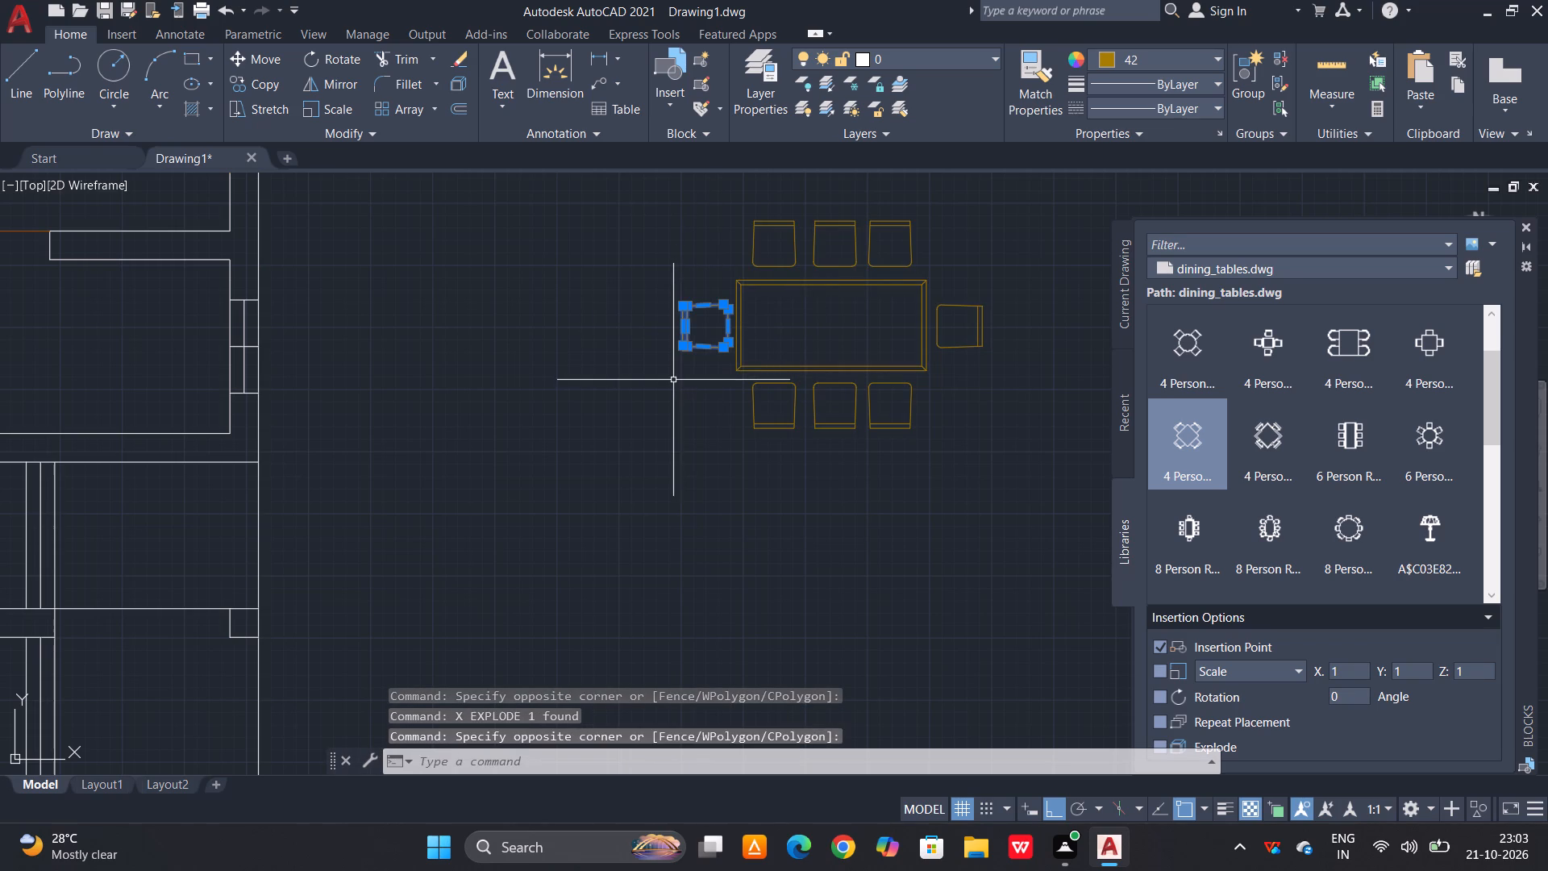
key(m)
key(space)
click(683, 318)
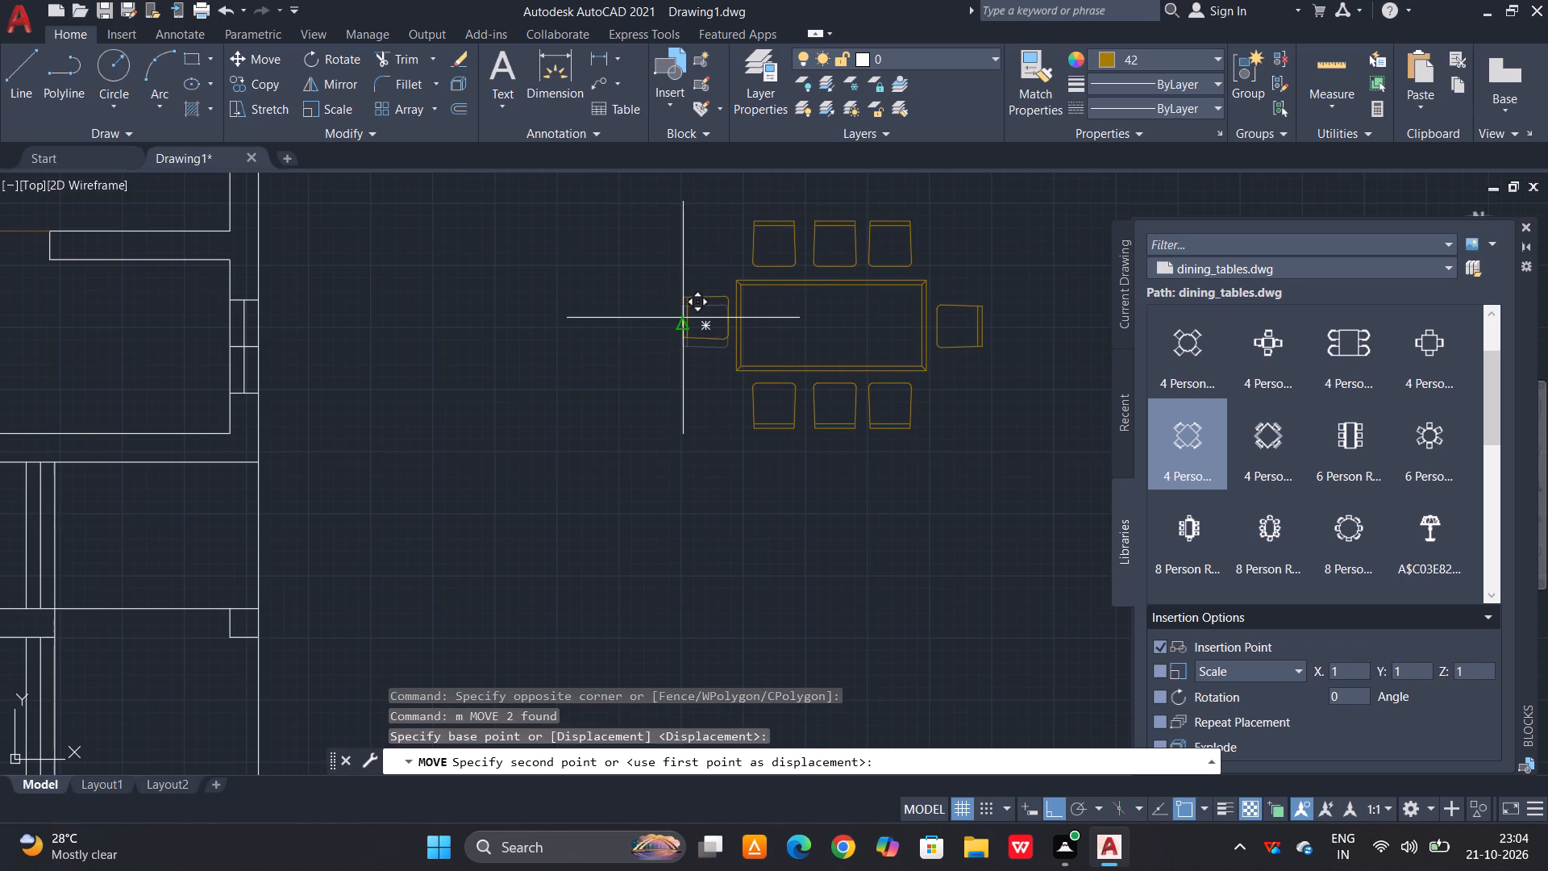
click(527, 363)
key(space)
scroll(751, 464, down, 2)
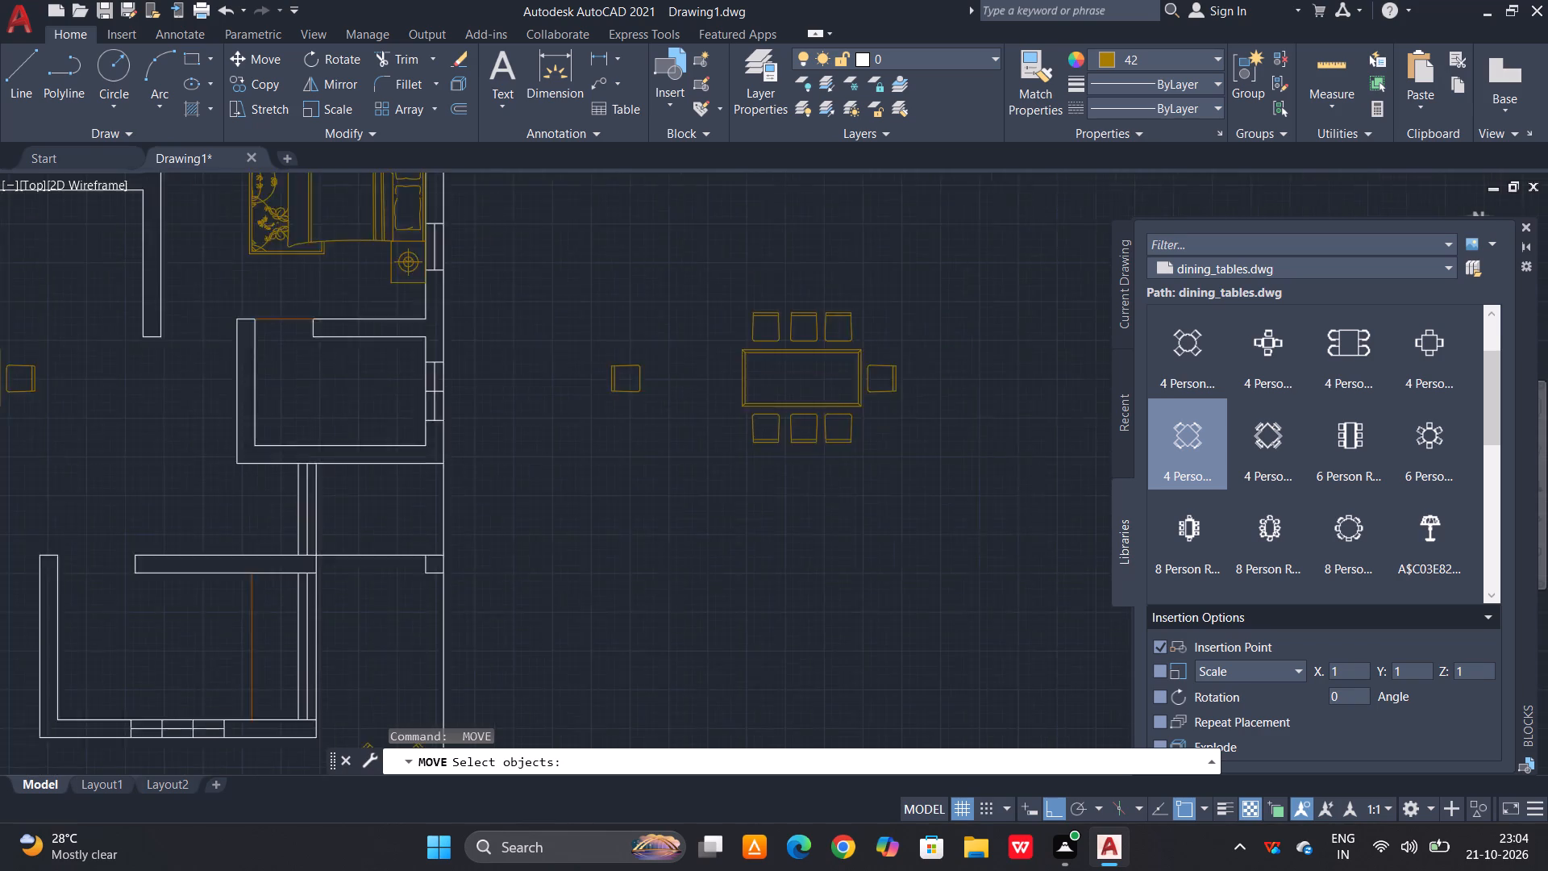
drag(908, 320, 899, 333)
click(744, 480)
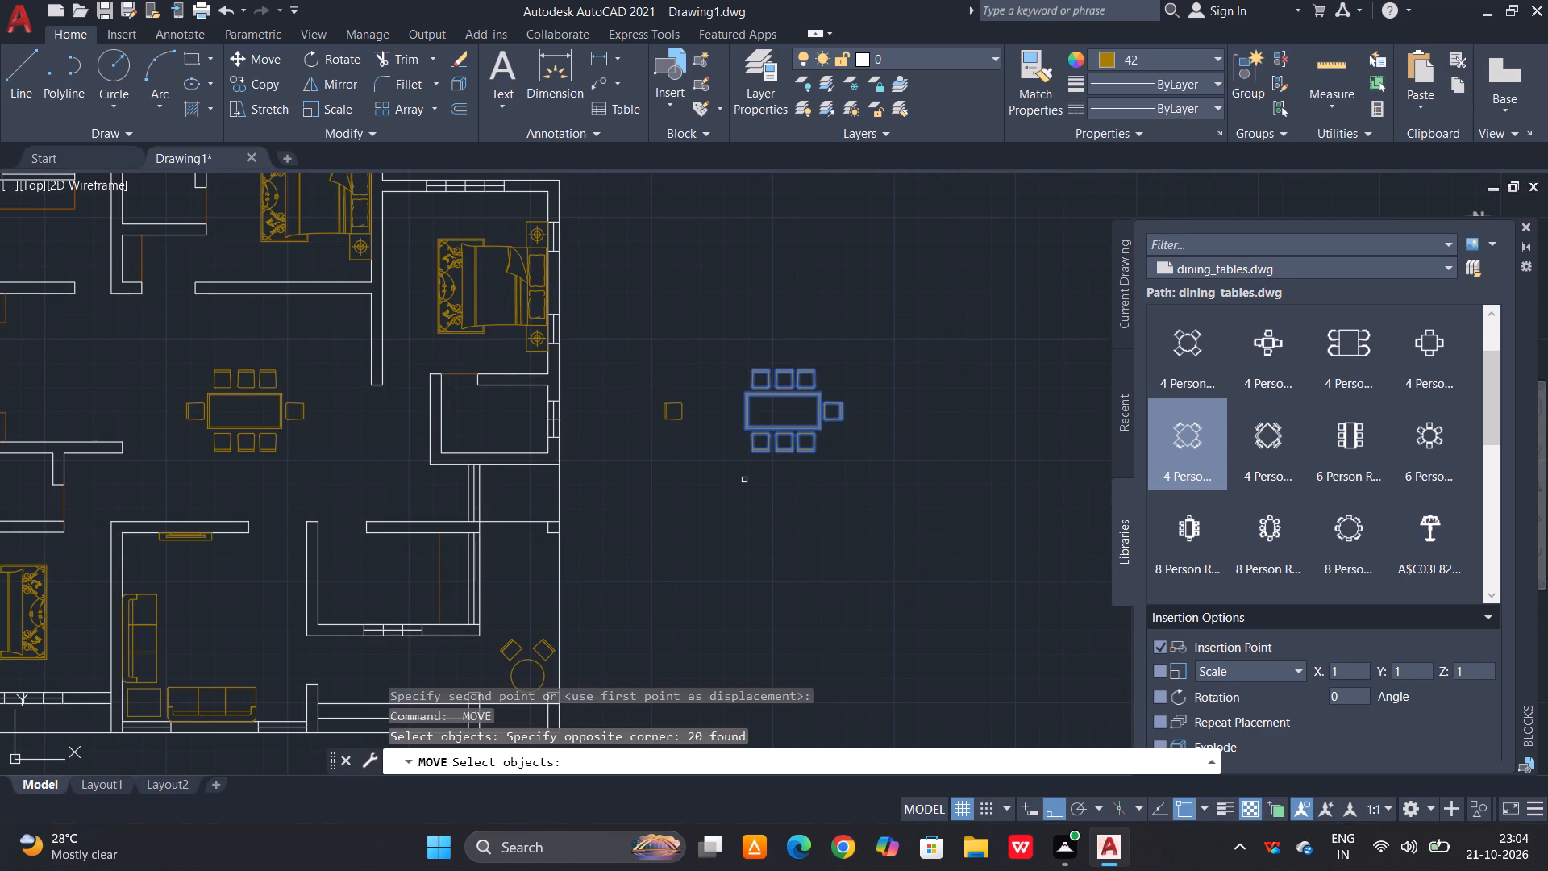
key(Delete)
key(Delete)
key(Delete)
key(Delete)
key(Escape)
Delete the copied dining table and its remaining chairs, keeping only the separated chair.
drag(844, 352, 847, 361)
click(747, 472)
key(Delete)
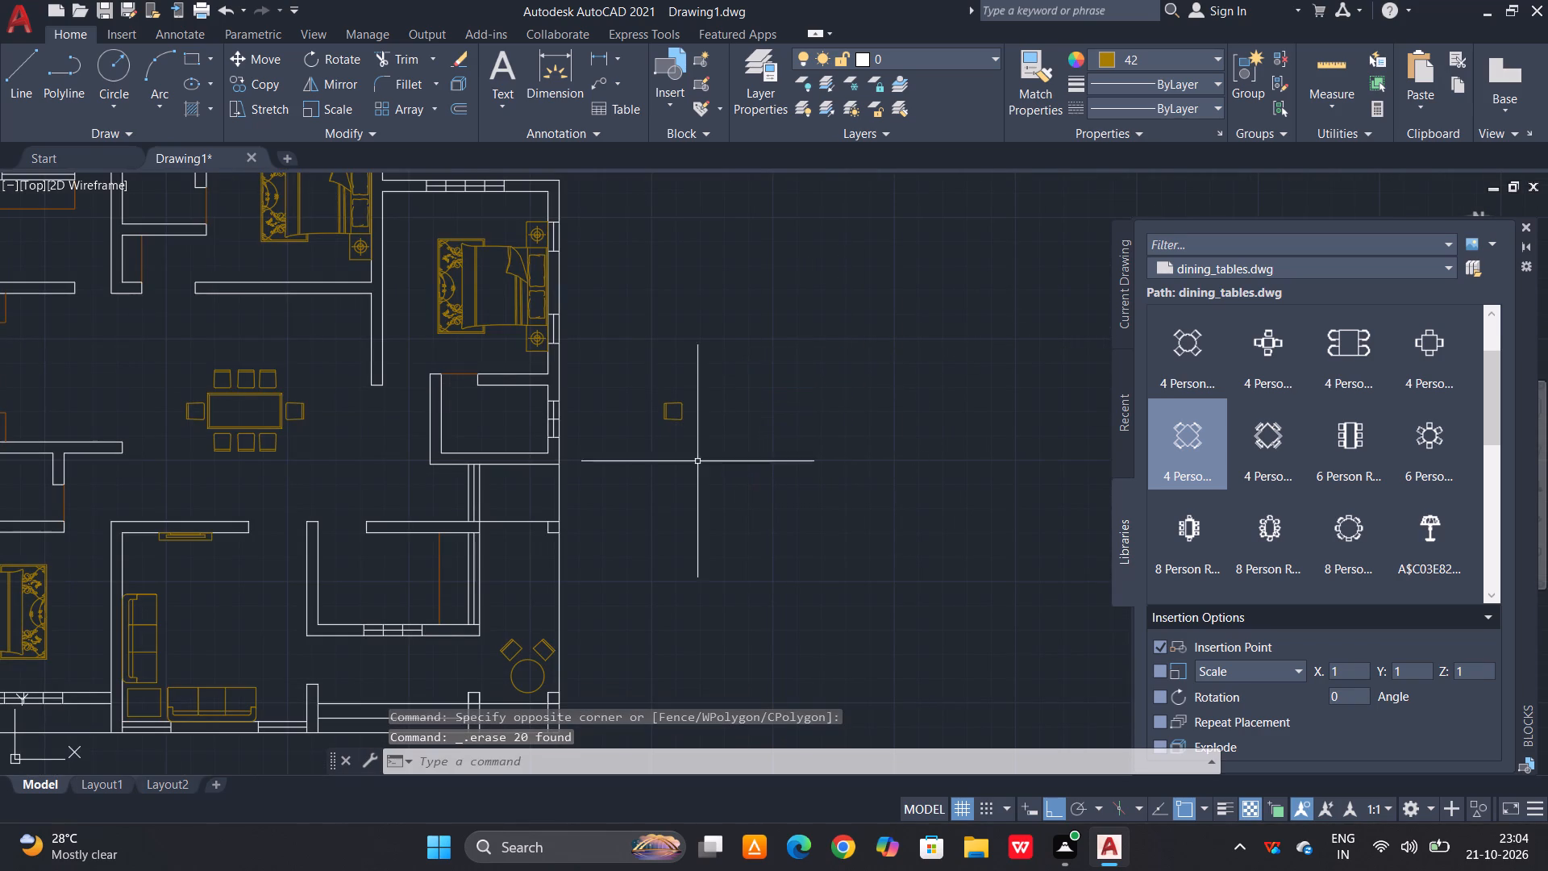
Define the separated single chair outside the plan as a block named "c".
drag(697, 358, 690, 381)
click(643, 454)
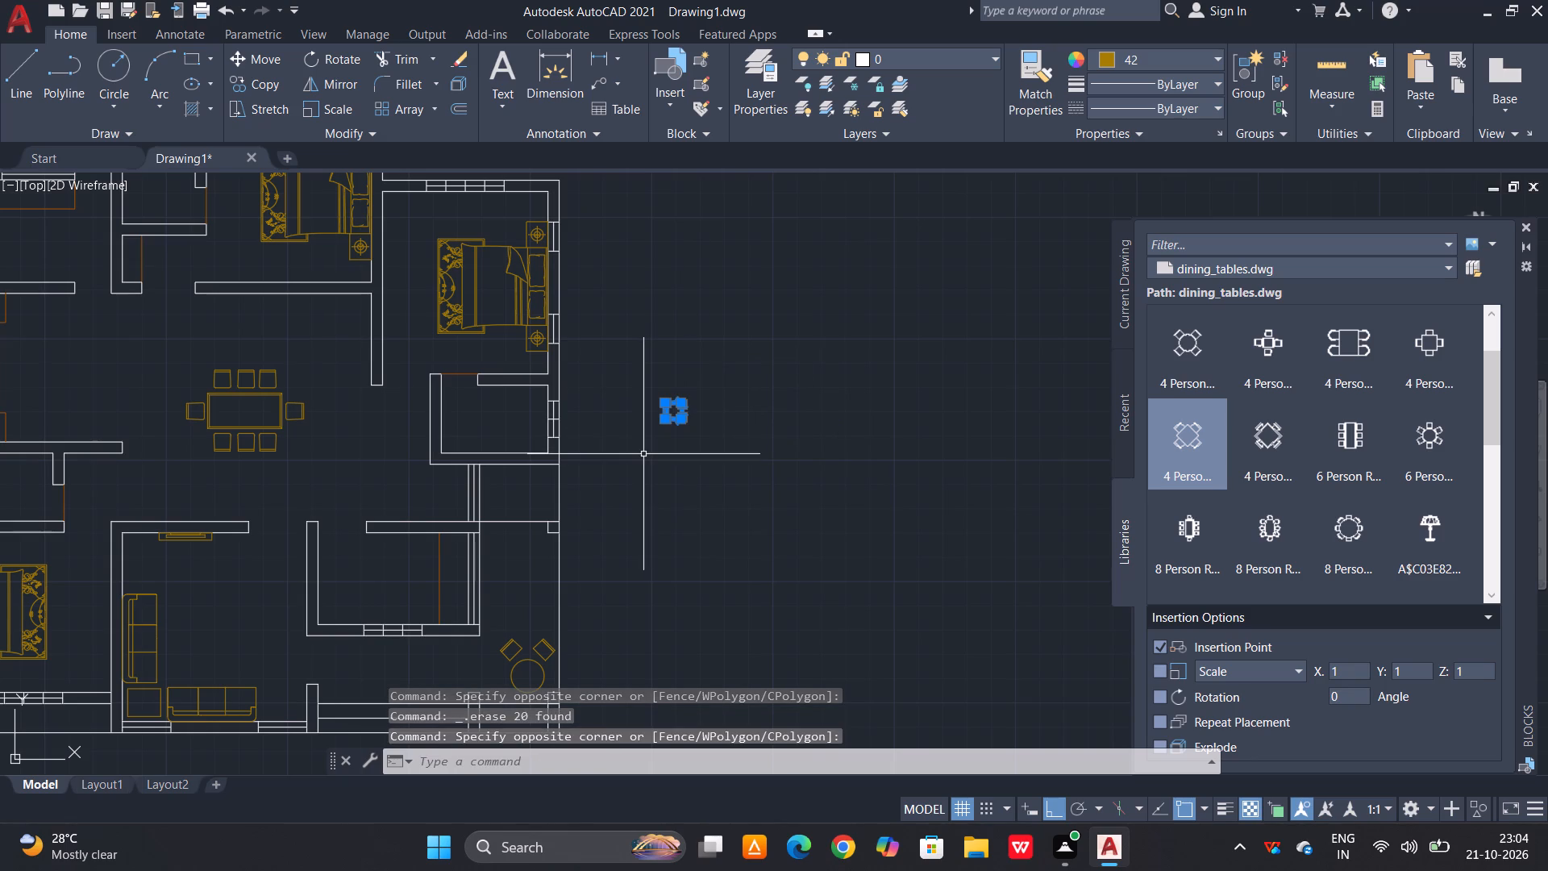
key(m)
key(BackSpace)
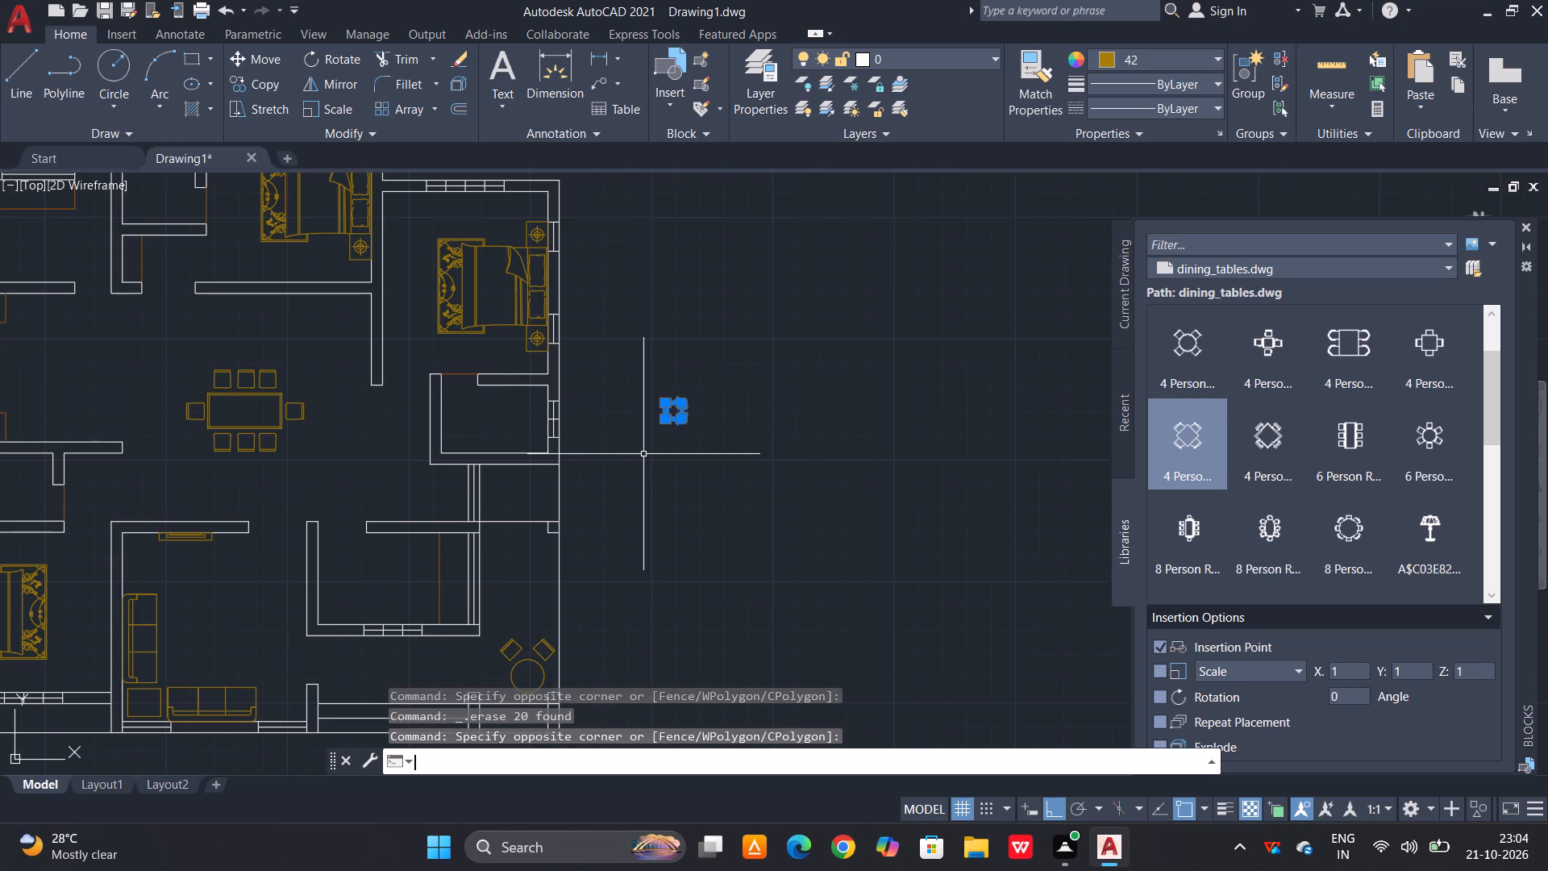
text(b c)
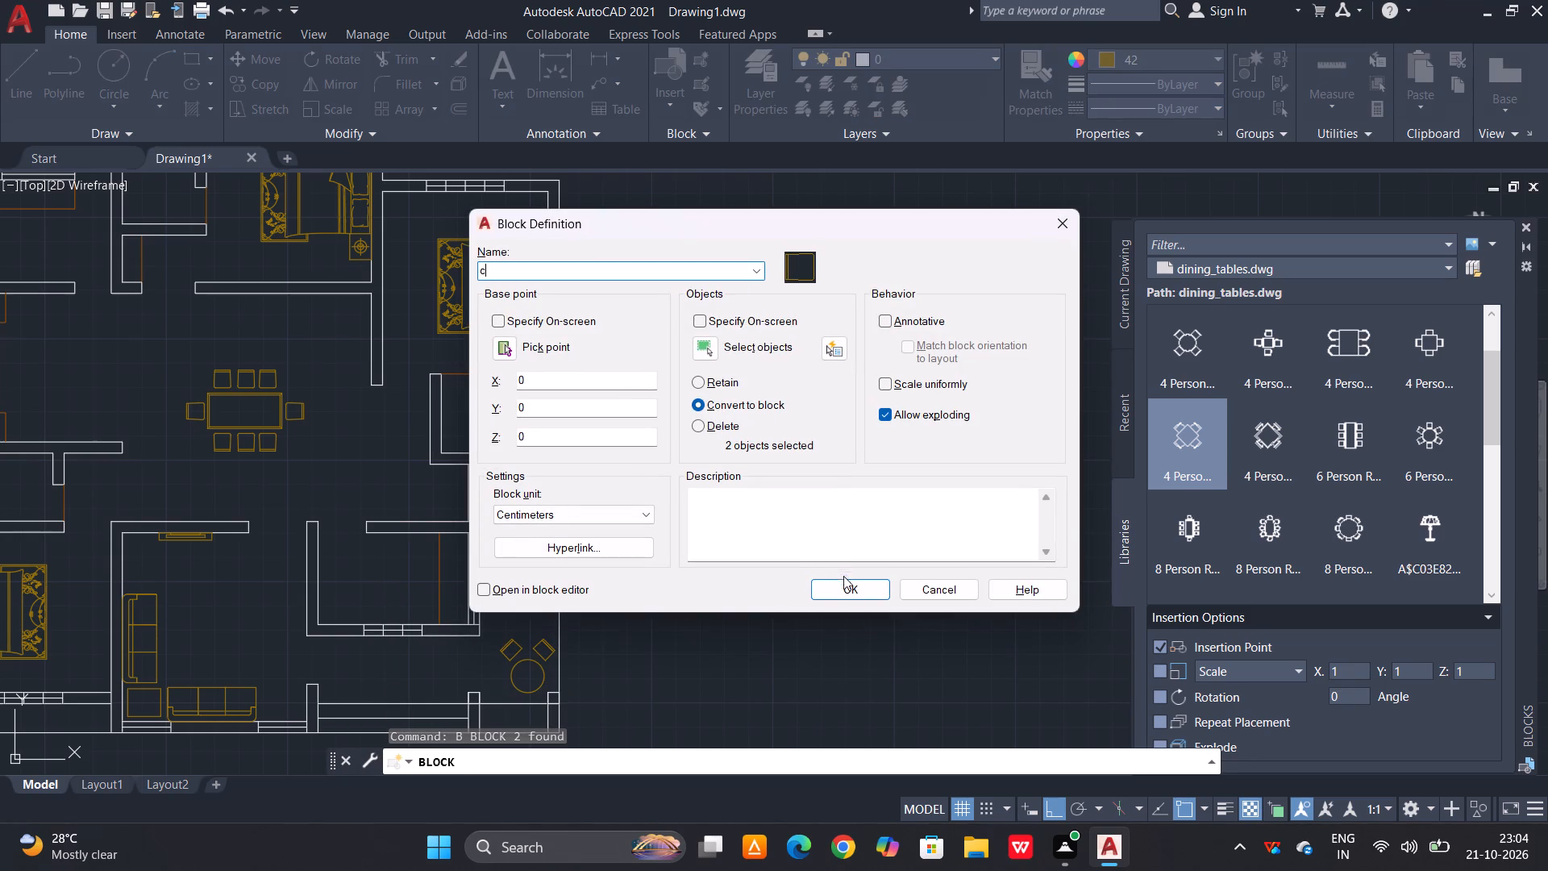
click(844, 586)
Move the single chair block, with Ortho off, into the room above the round table, just left of the orange line near the window wall.
scroll(710, 393, up, 2)
drag(681, 384, 671, 406)
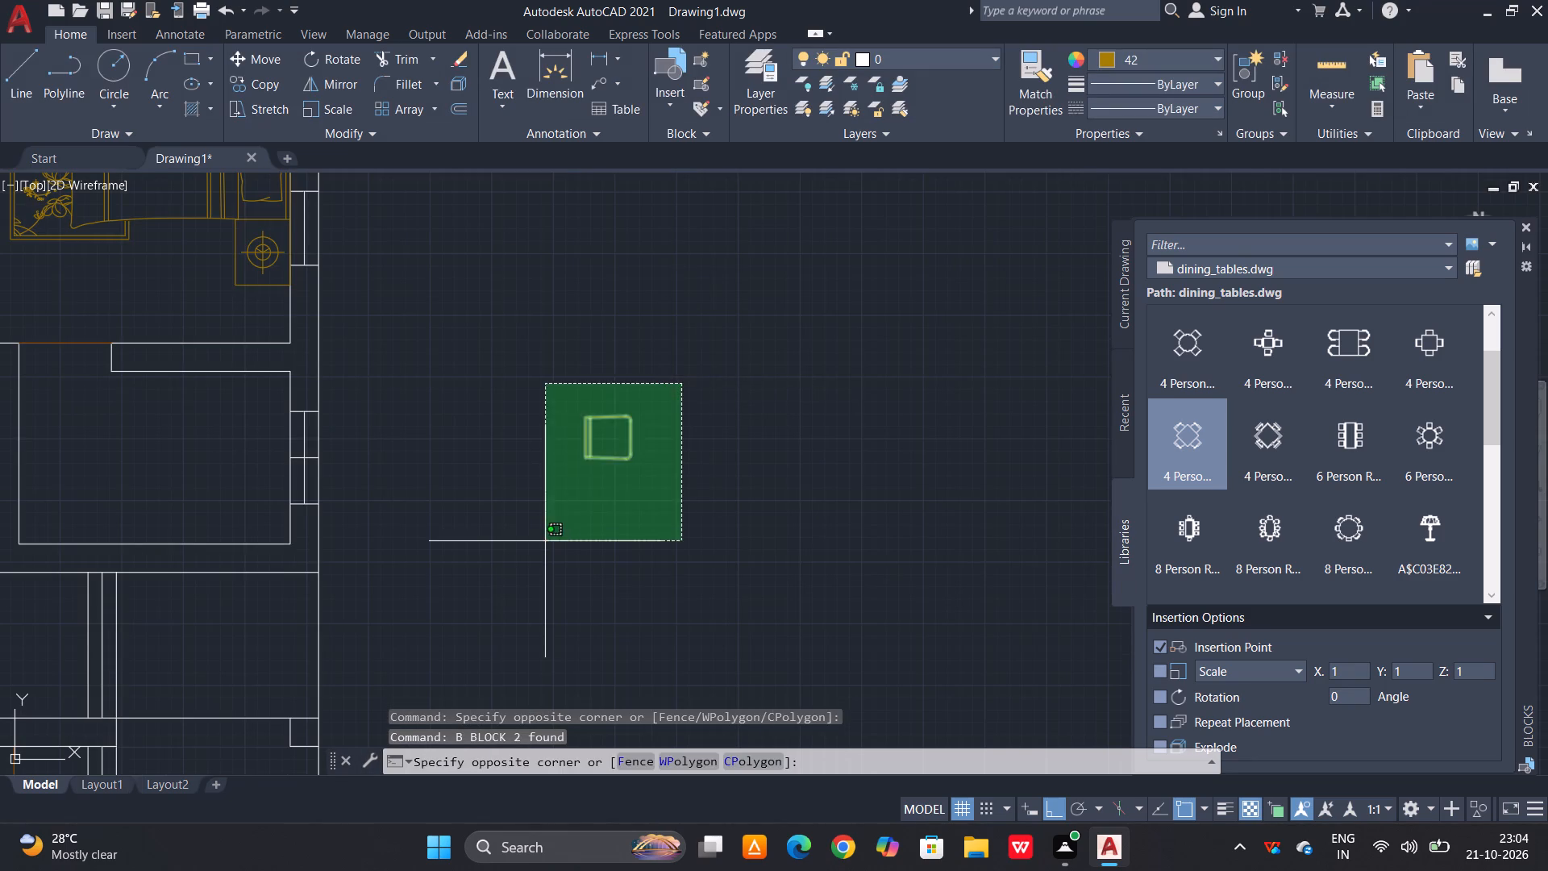
click(545, 541)
key(m)
key(space)
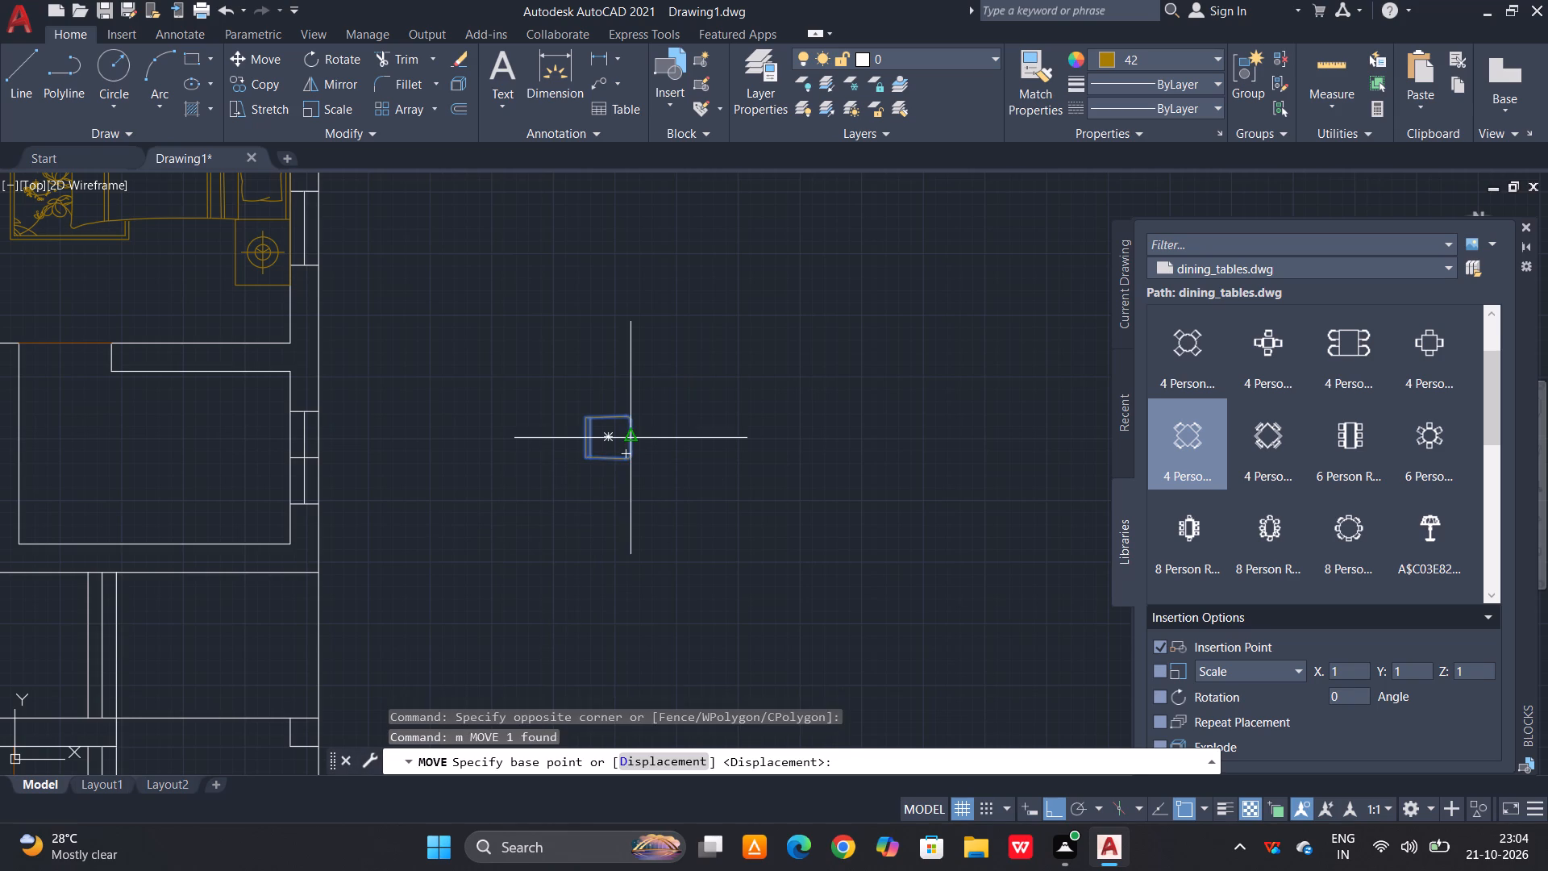
click(635, 440)
scroll(653, 357, down, 4)
scroll(521, 479, up, 3)
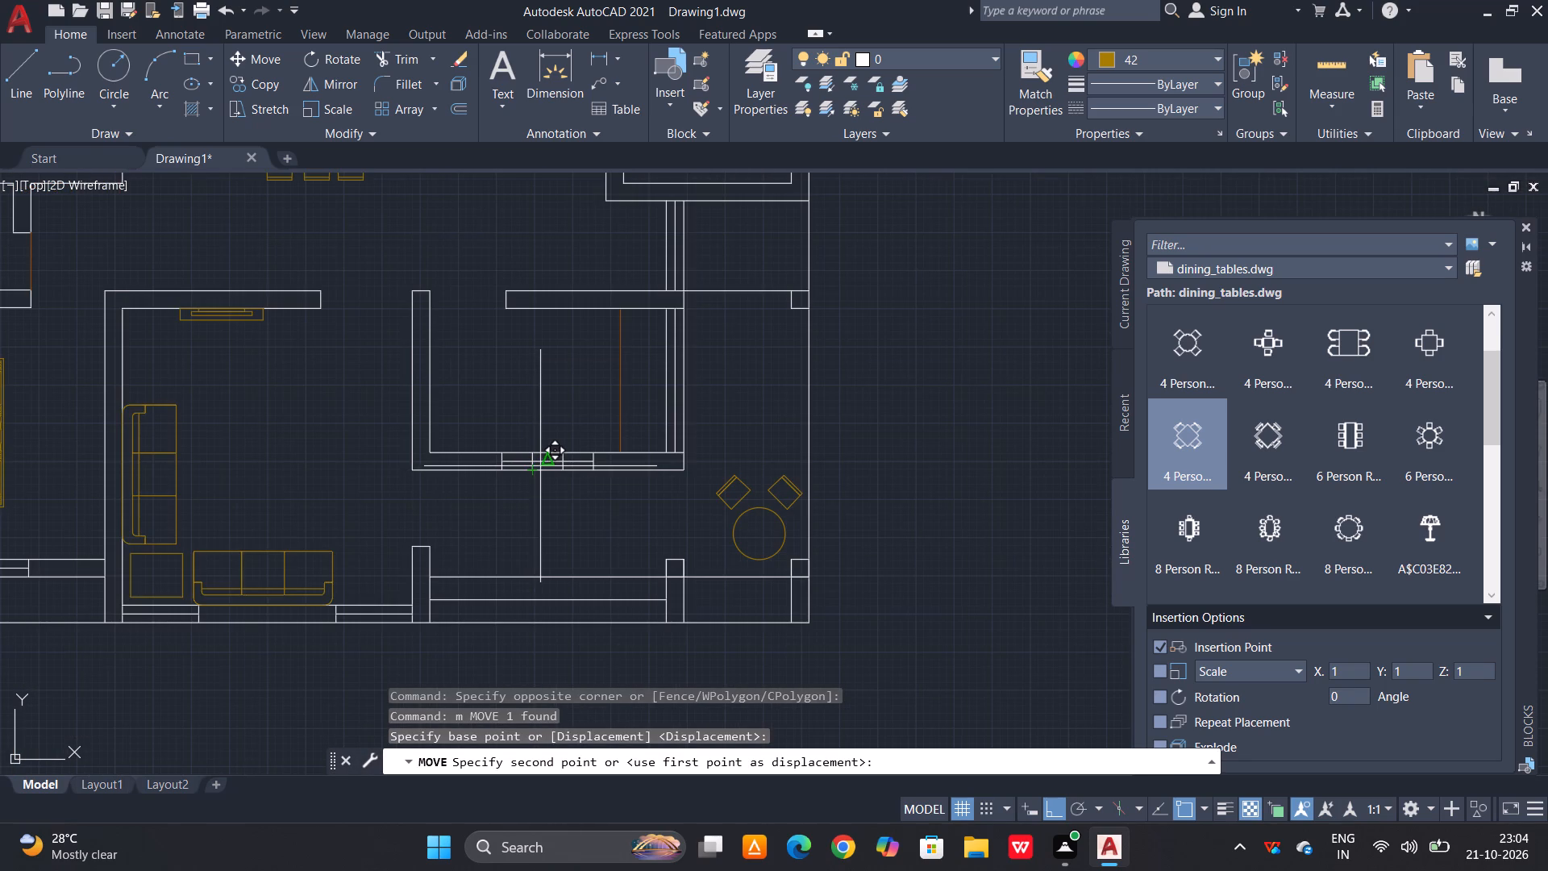
key(F8)
scroll(564, 452, up, 3)
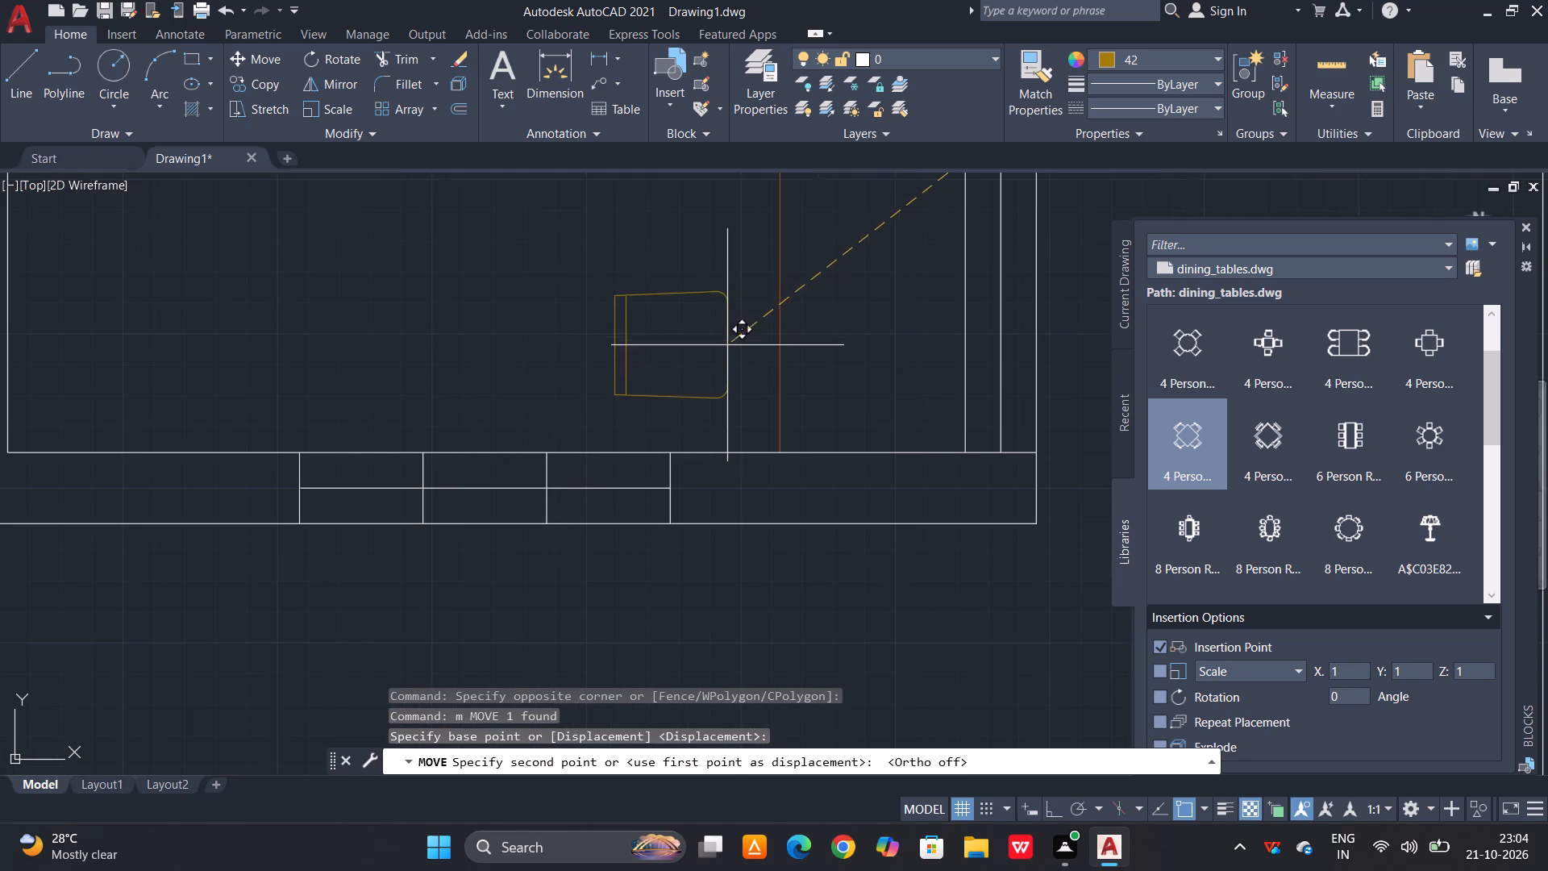
middle_drag(727, 345, 705, 522)
click(702, 489)
scroll(718, 541, down, 2)
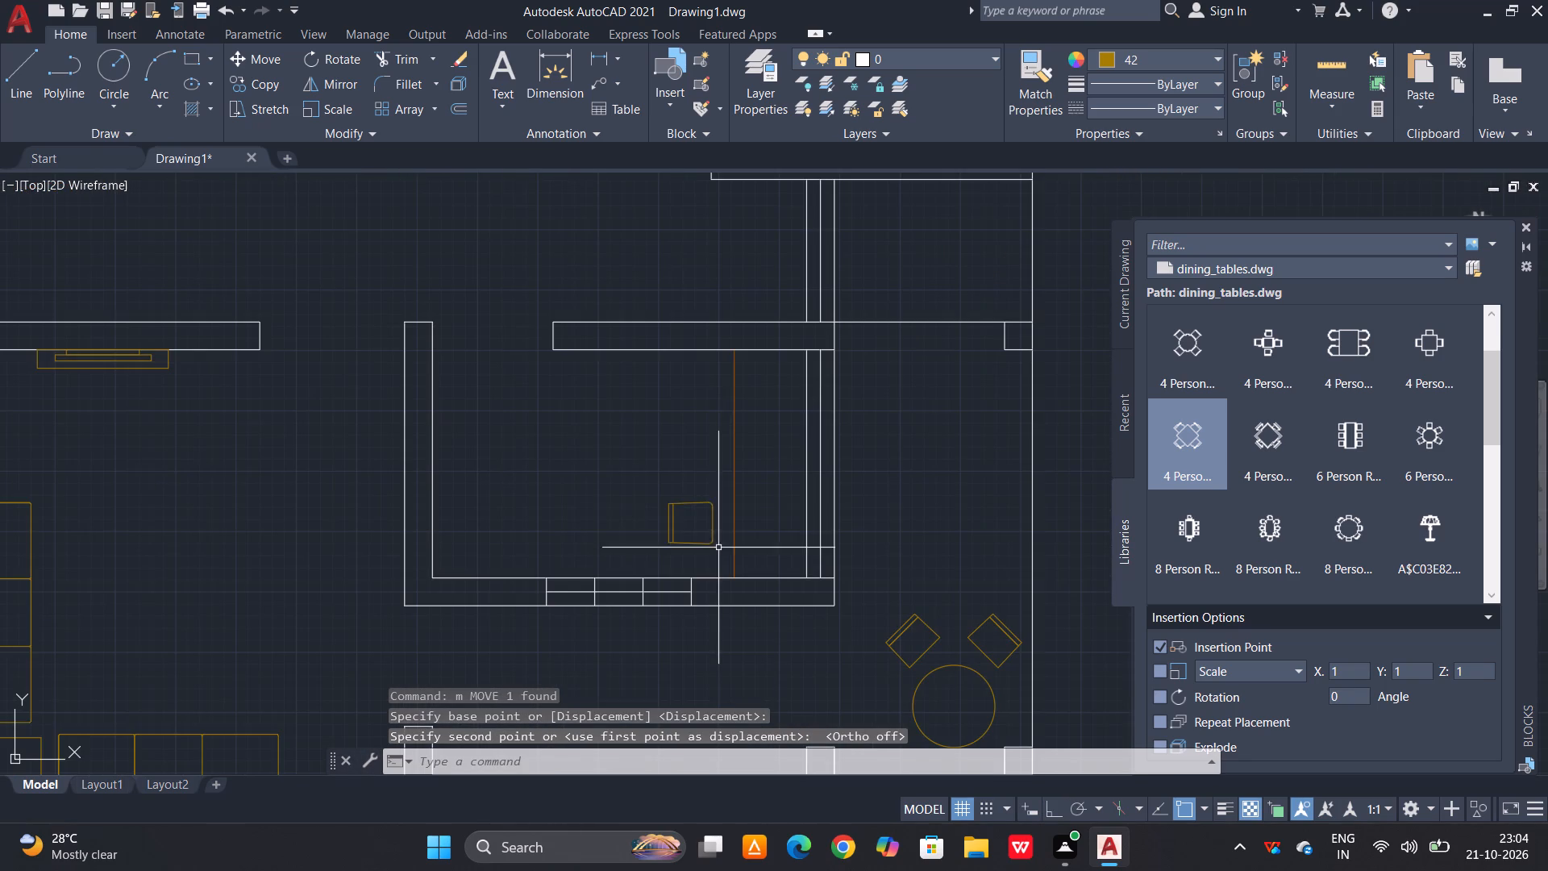
Enlarge the single chair block freehand to roughly one and a half times its size, scaling from the middle of its backrest edge.
click(719, 506)
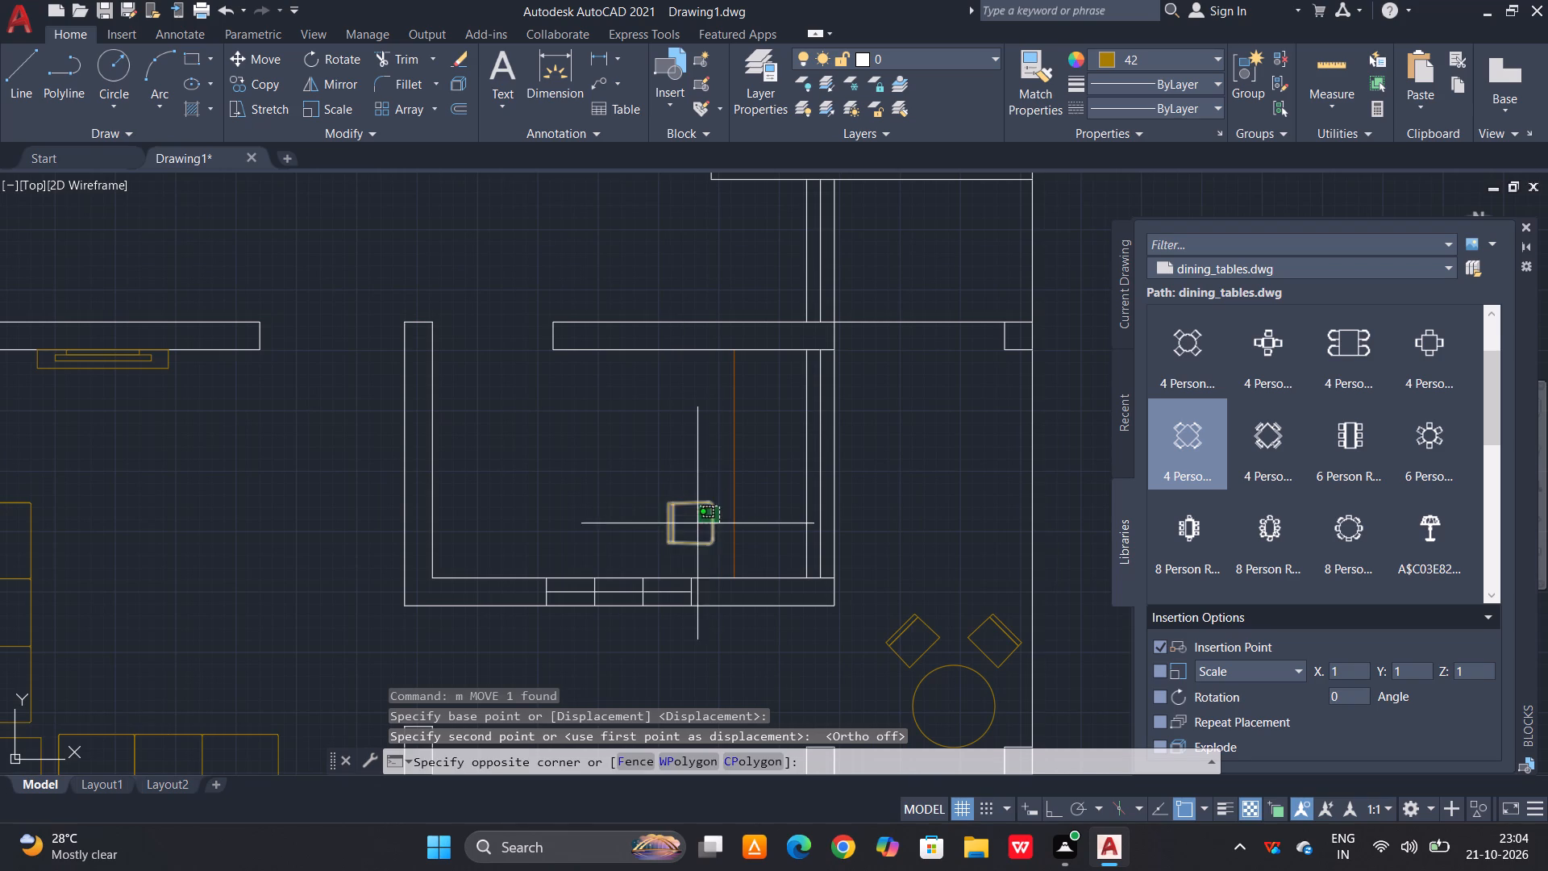
click(697, 523)
text(sc)
key(space)
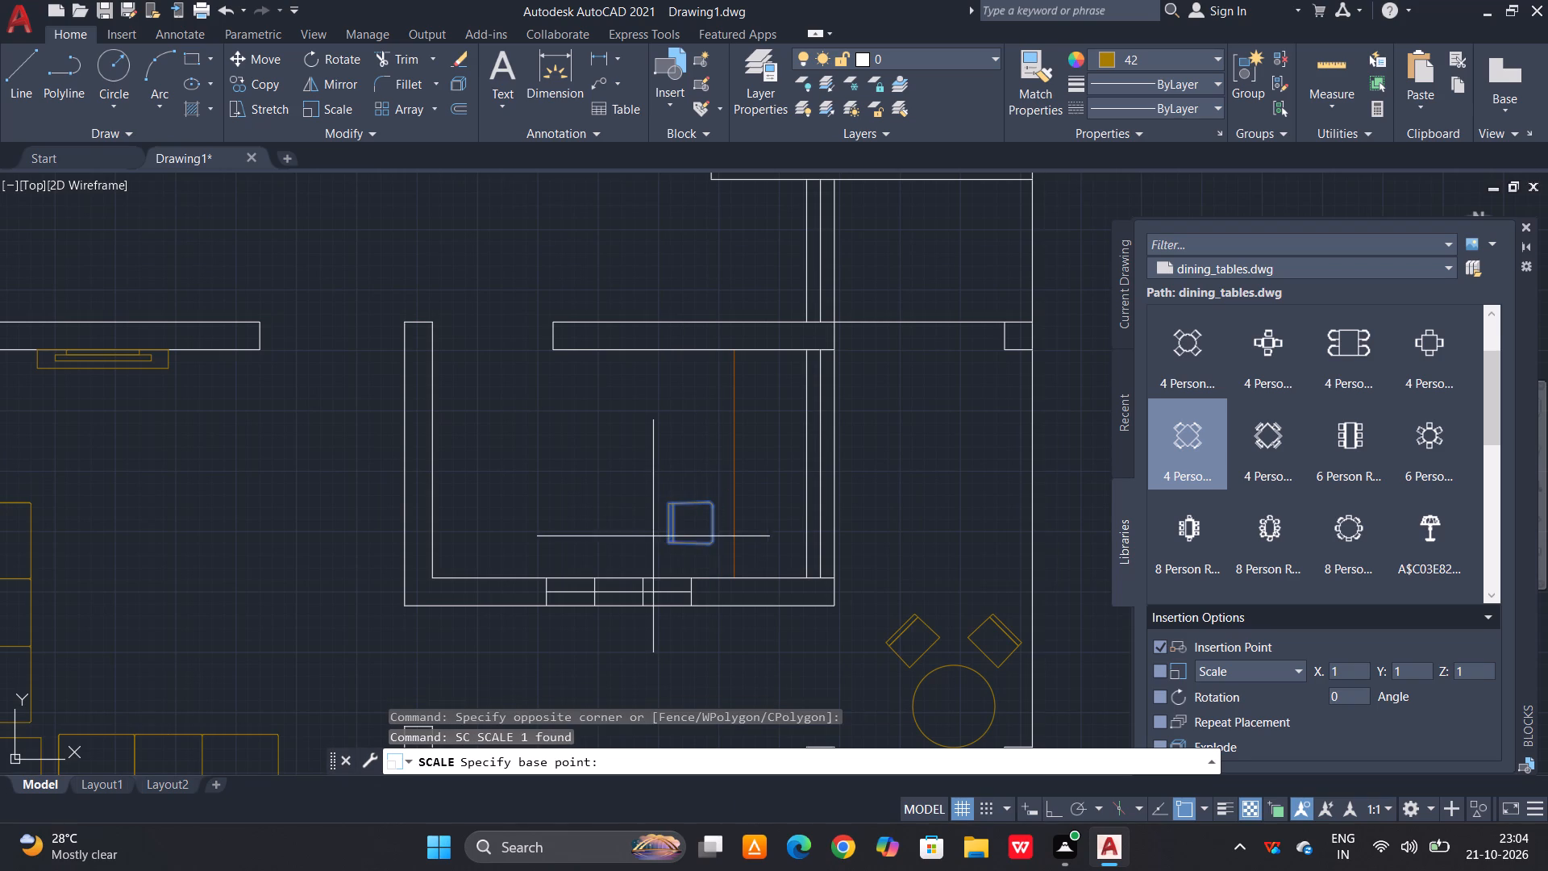
click(666, 523)
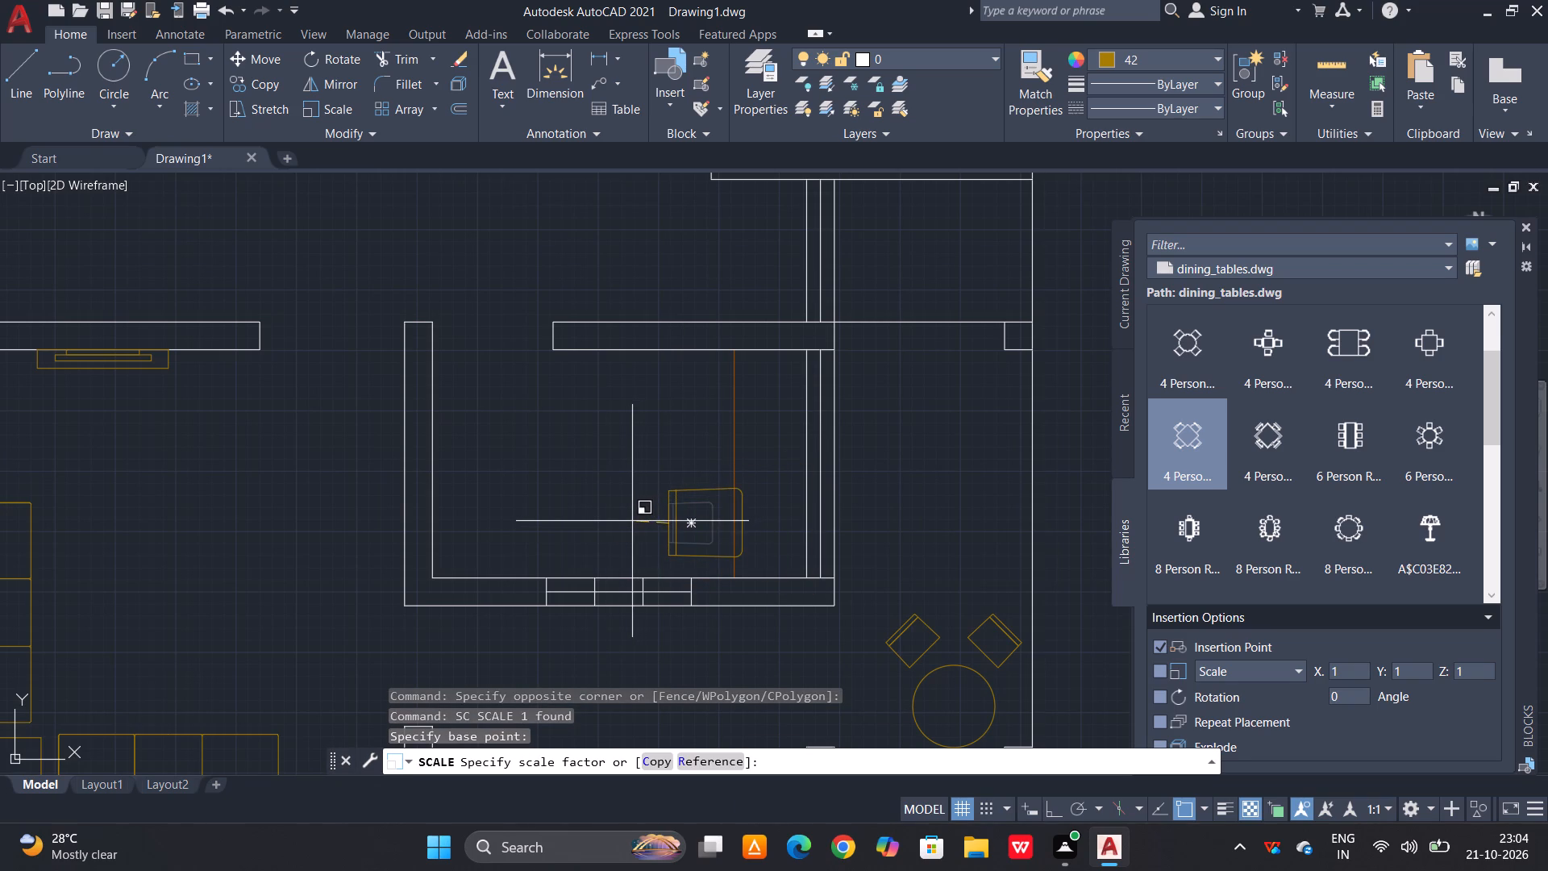
click(632, 521)
Move the enlarged chair left so its front edge sits just short of the orange line.
click(686, 483)
click(644, 523)
key(m)
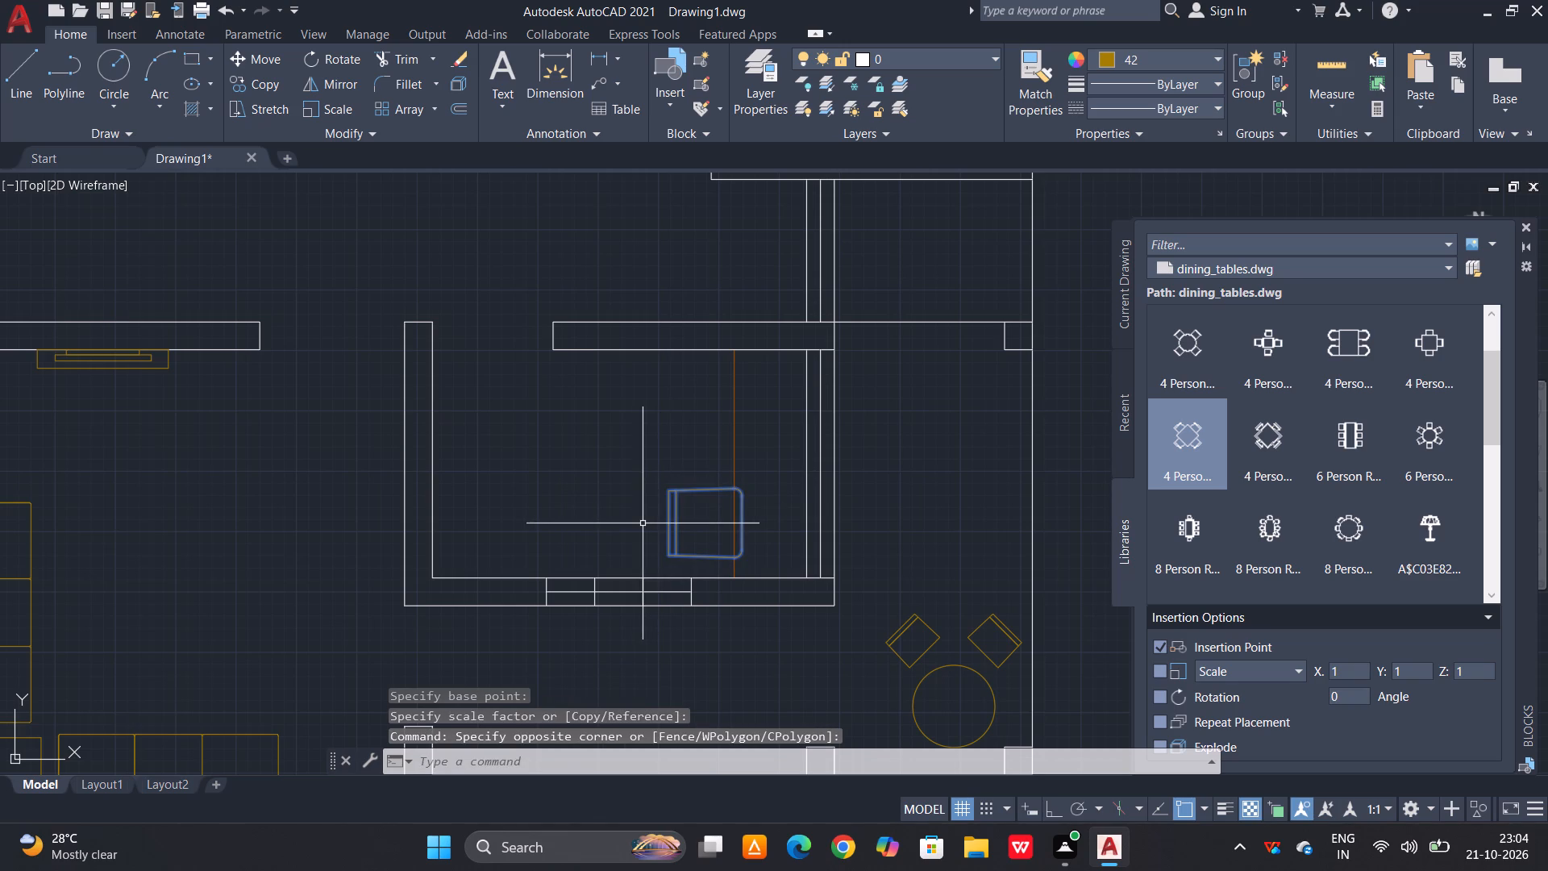
key(space)
click(665, 524)
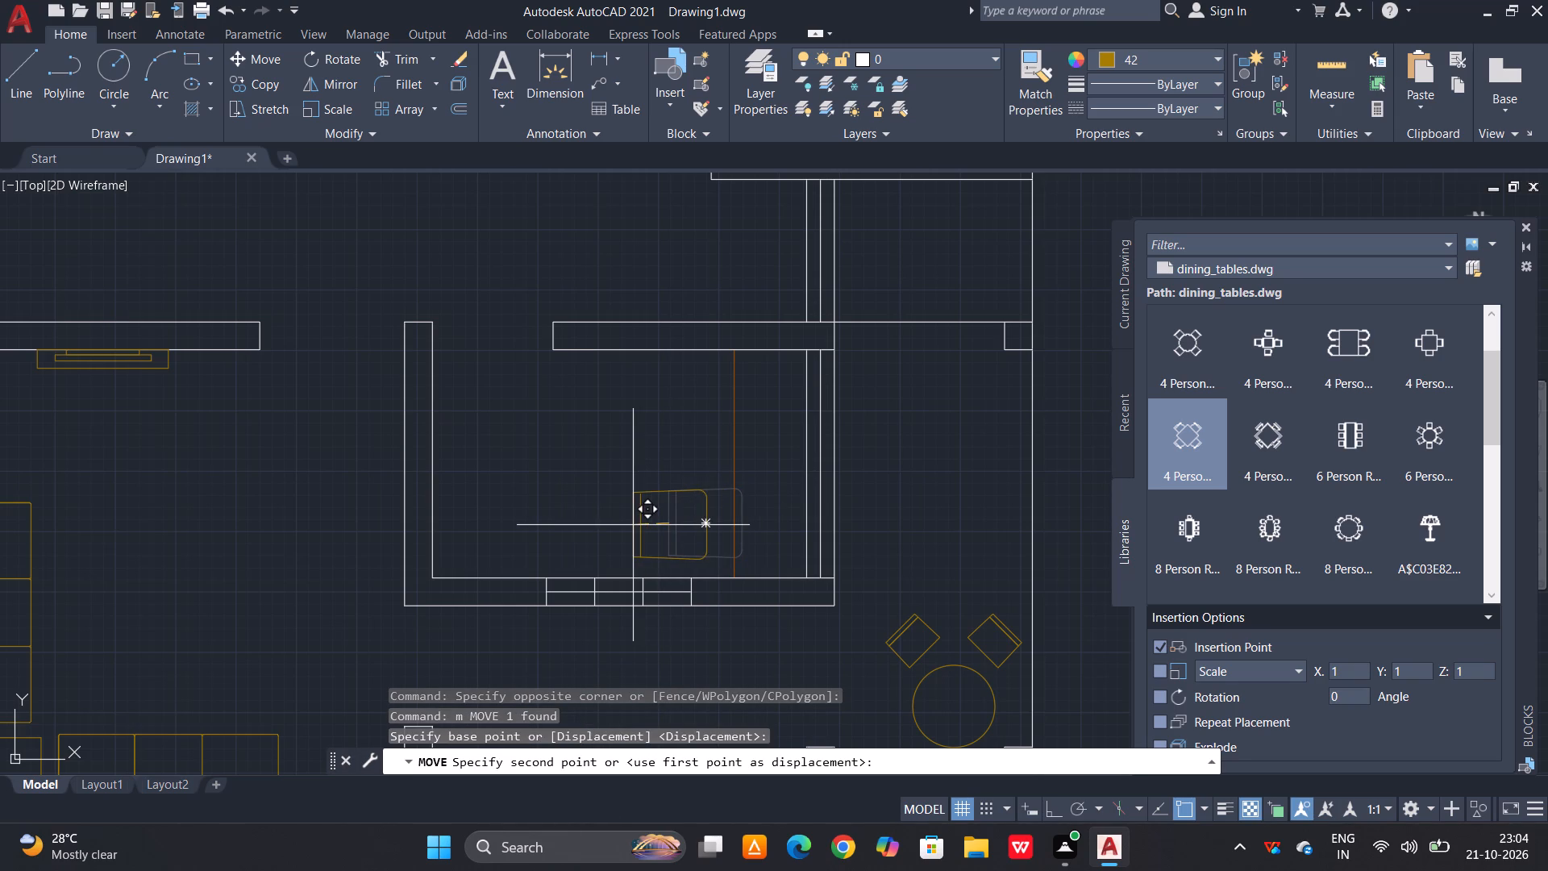
click(633, 525)
click(669, 498)
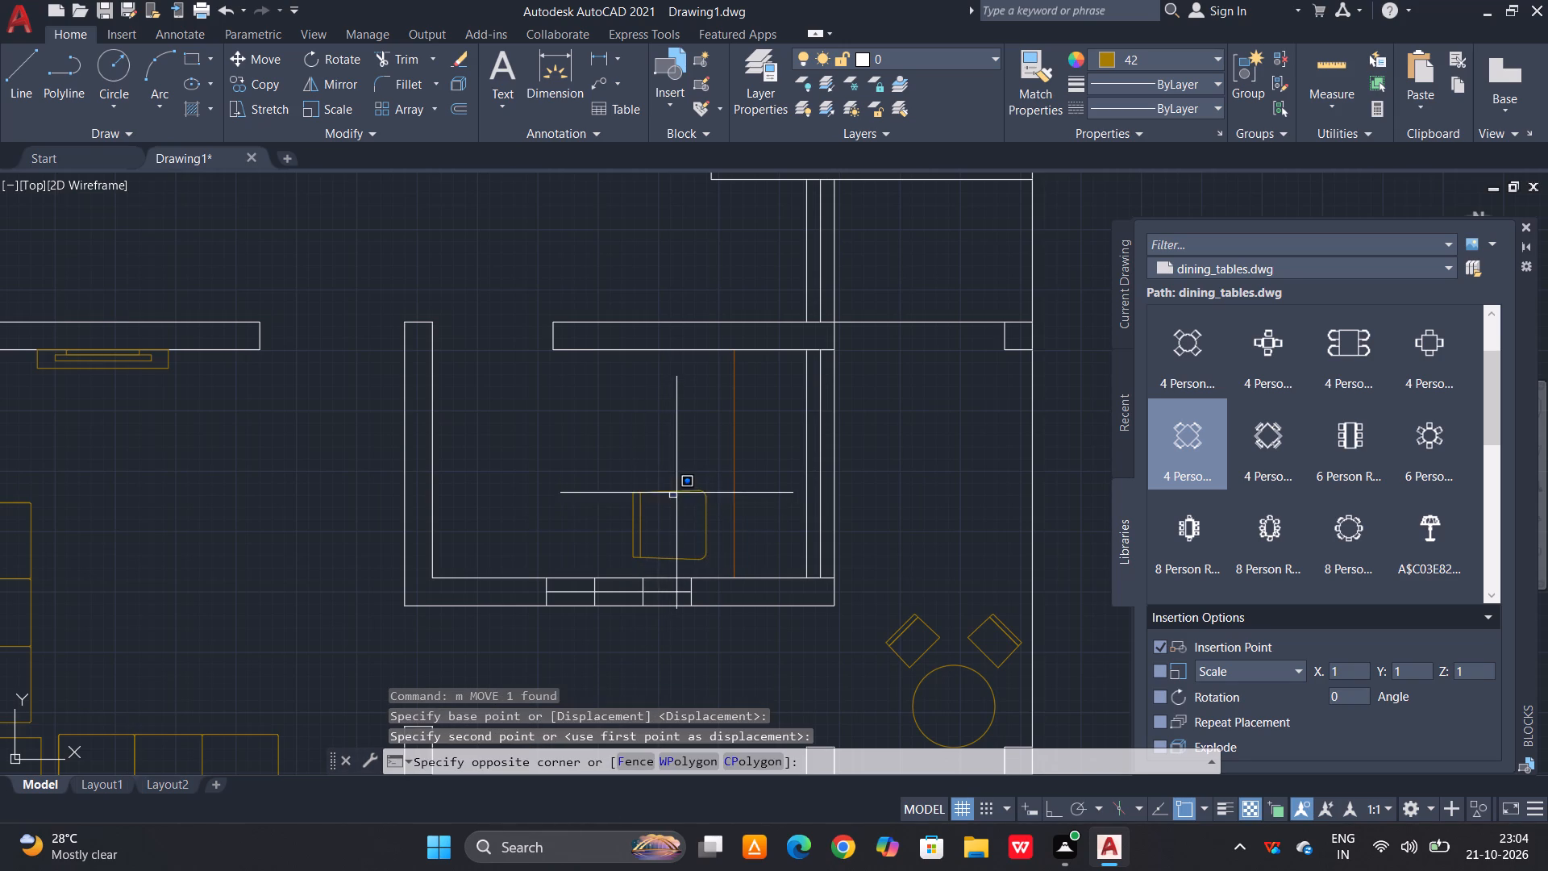
key(Escape)
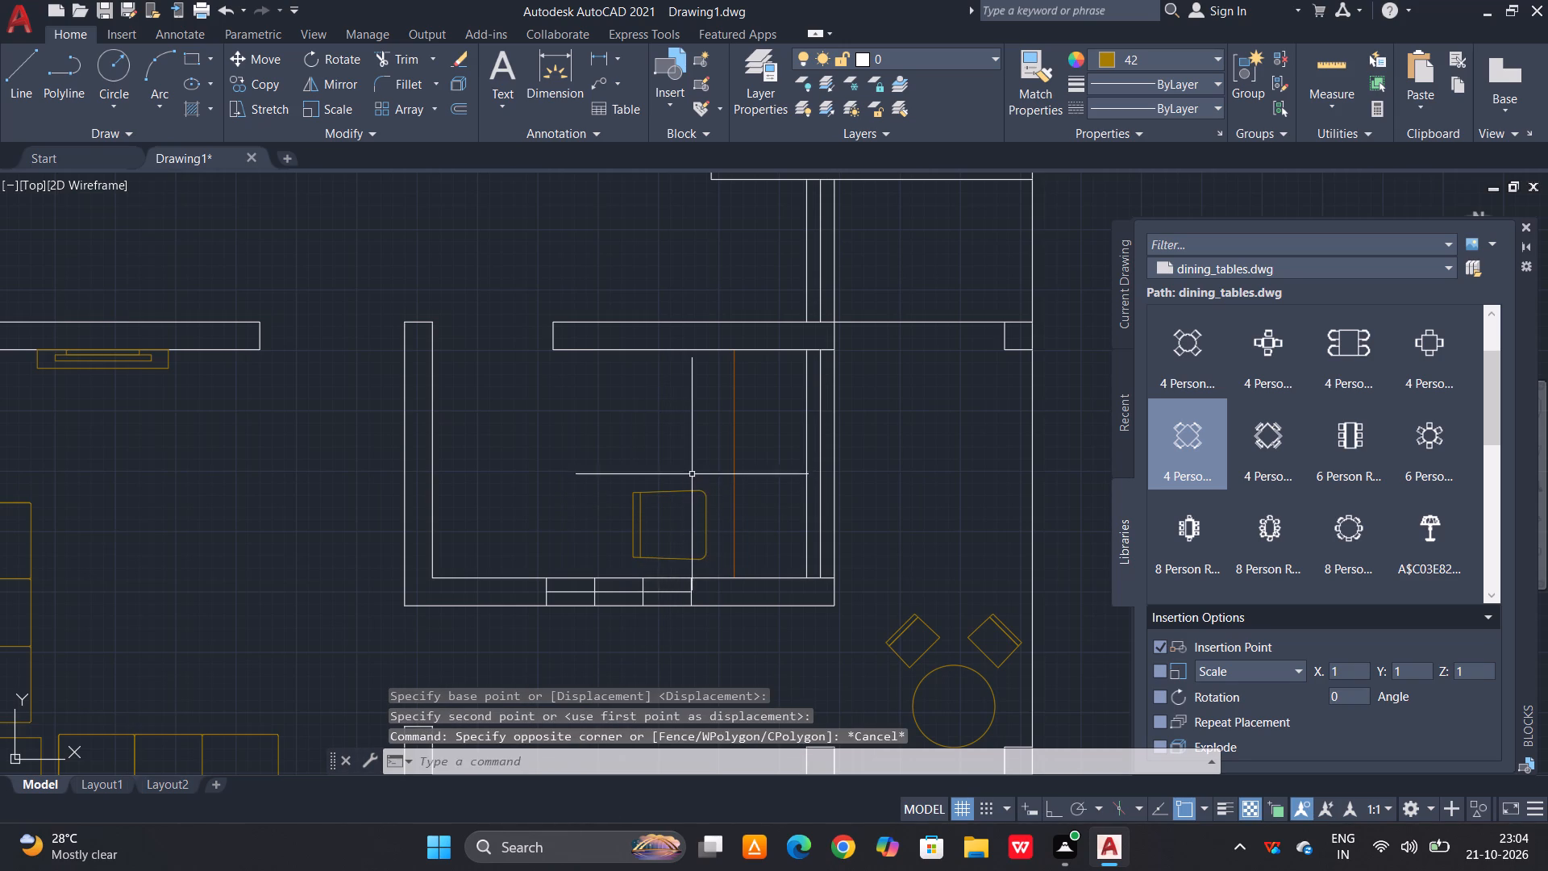
click(692, 474)
click(679, 502)
key(m)
key(space)
click(704, 518)
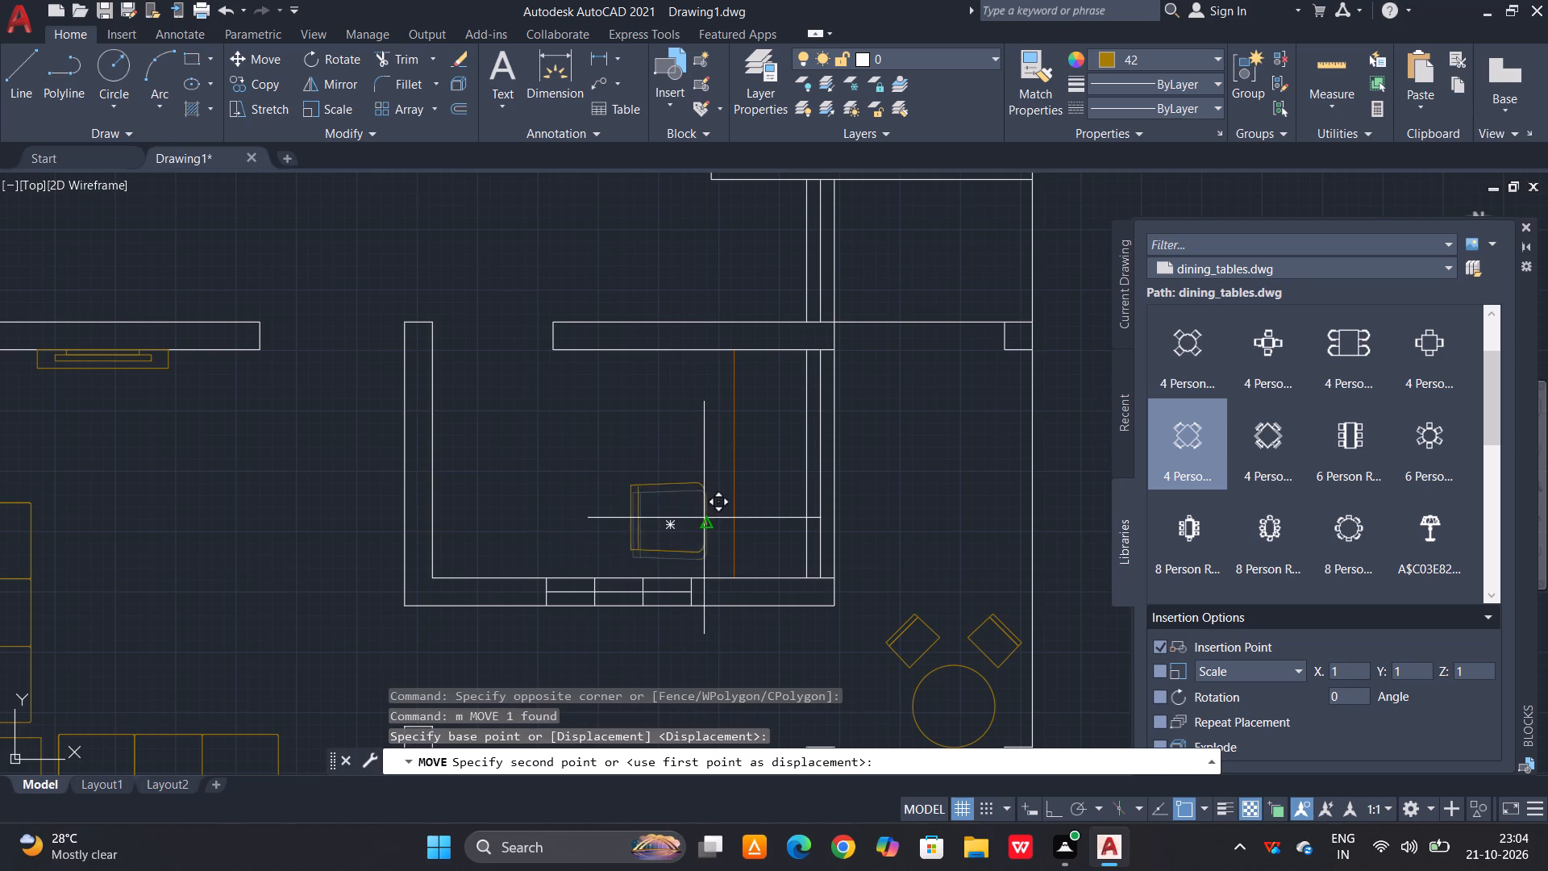
click(720, 519)
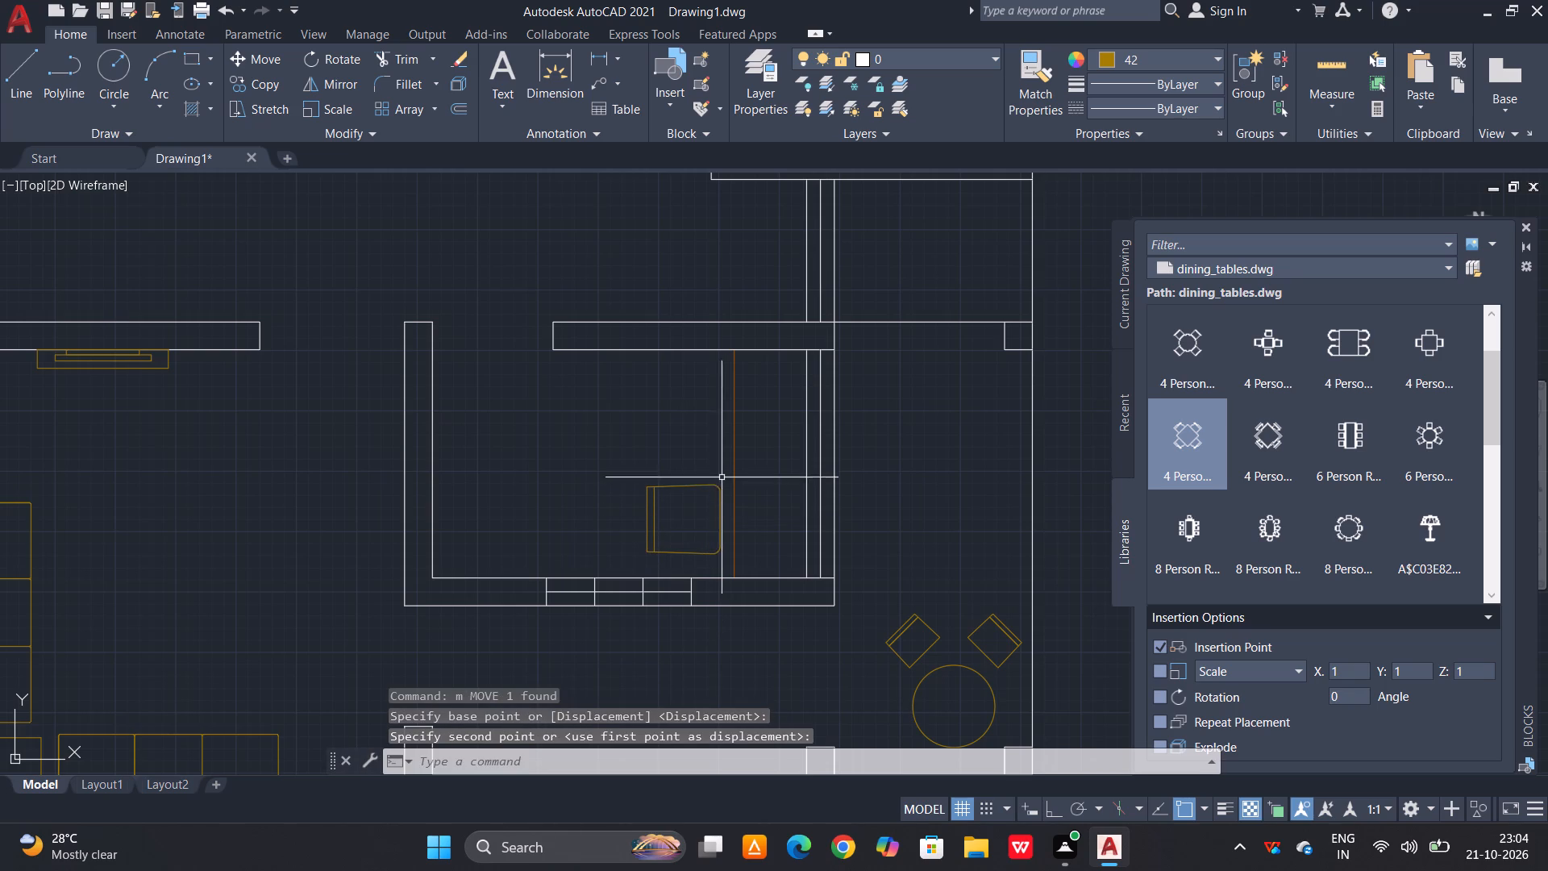
Copy the enlarged chair straight up to place a second chair along the same orange line.
click(722, 470)
click(696, 506)
text(co)
key(space)
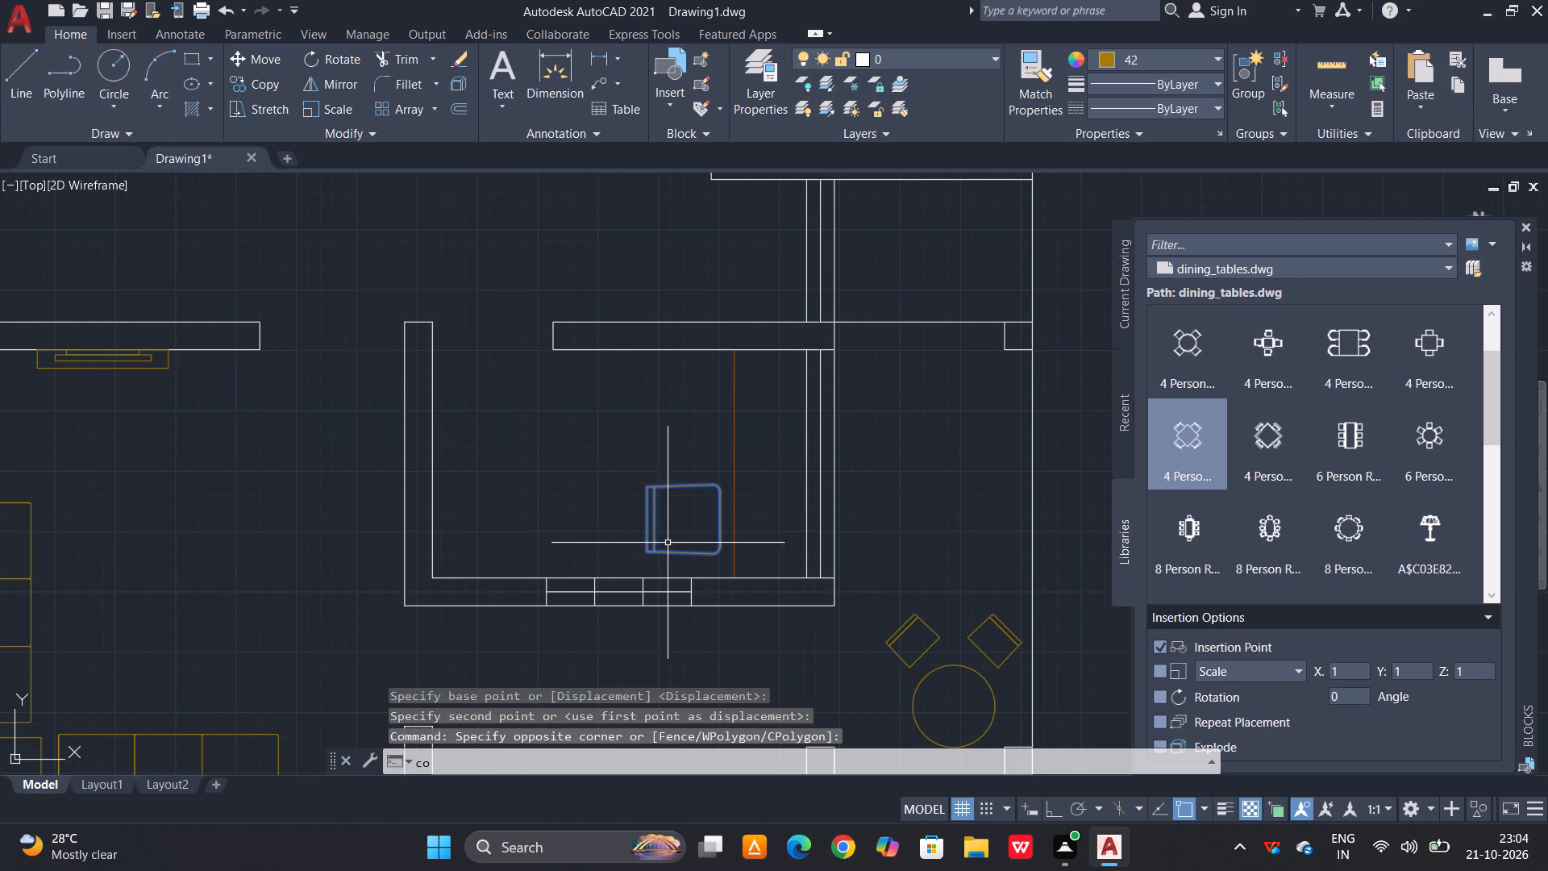
click(722, 520)
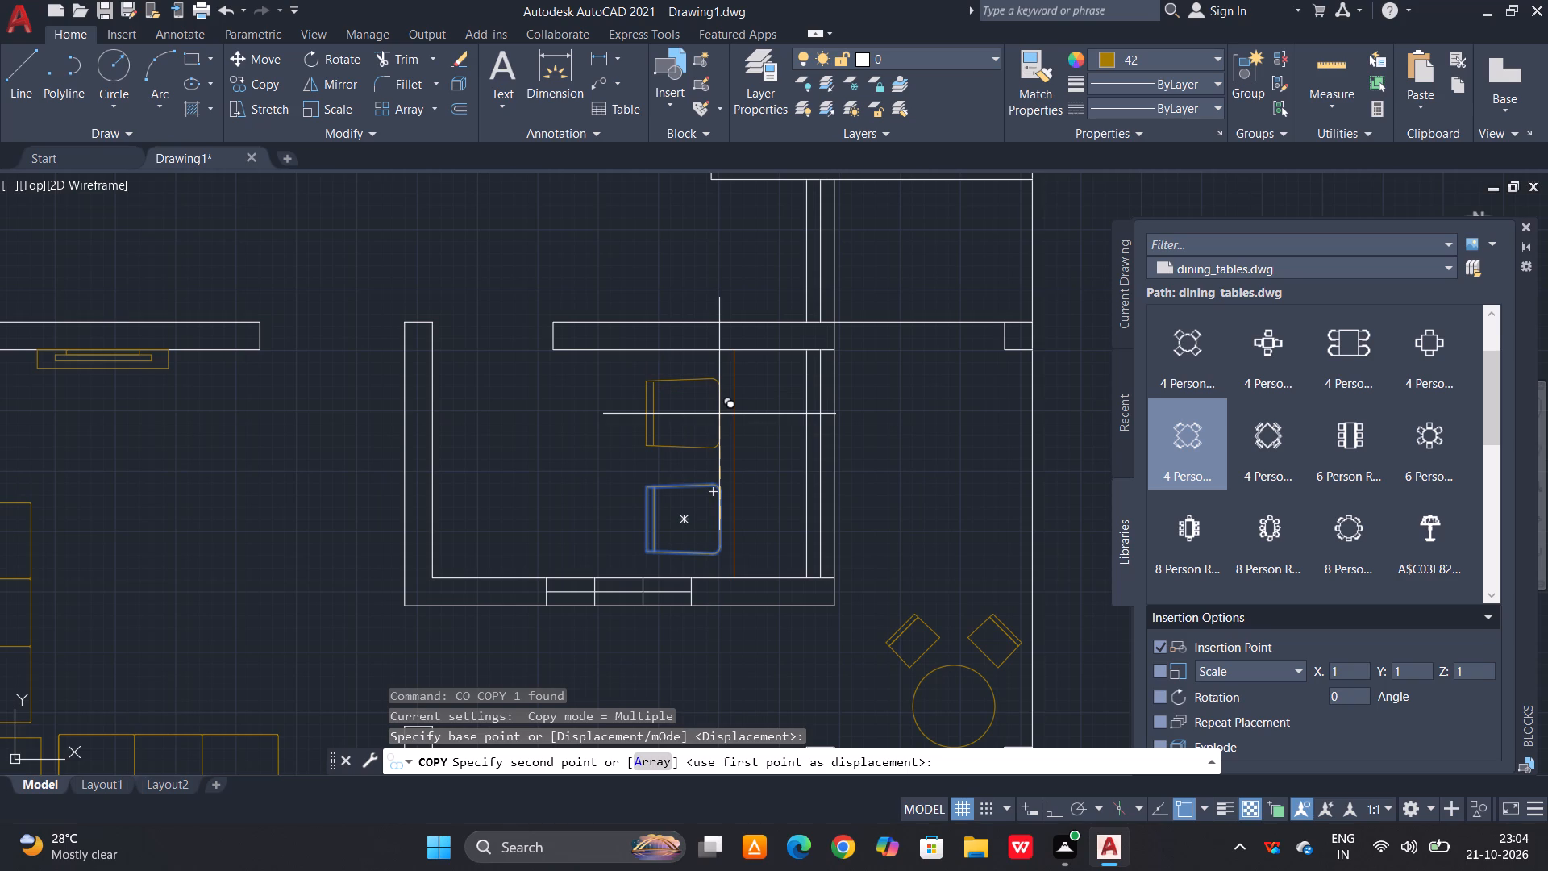
click(719, 413)
key(space)
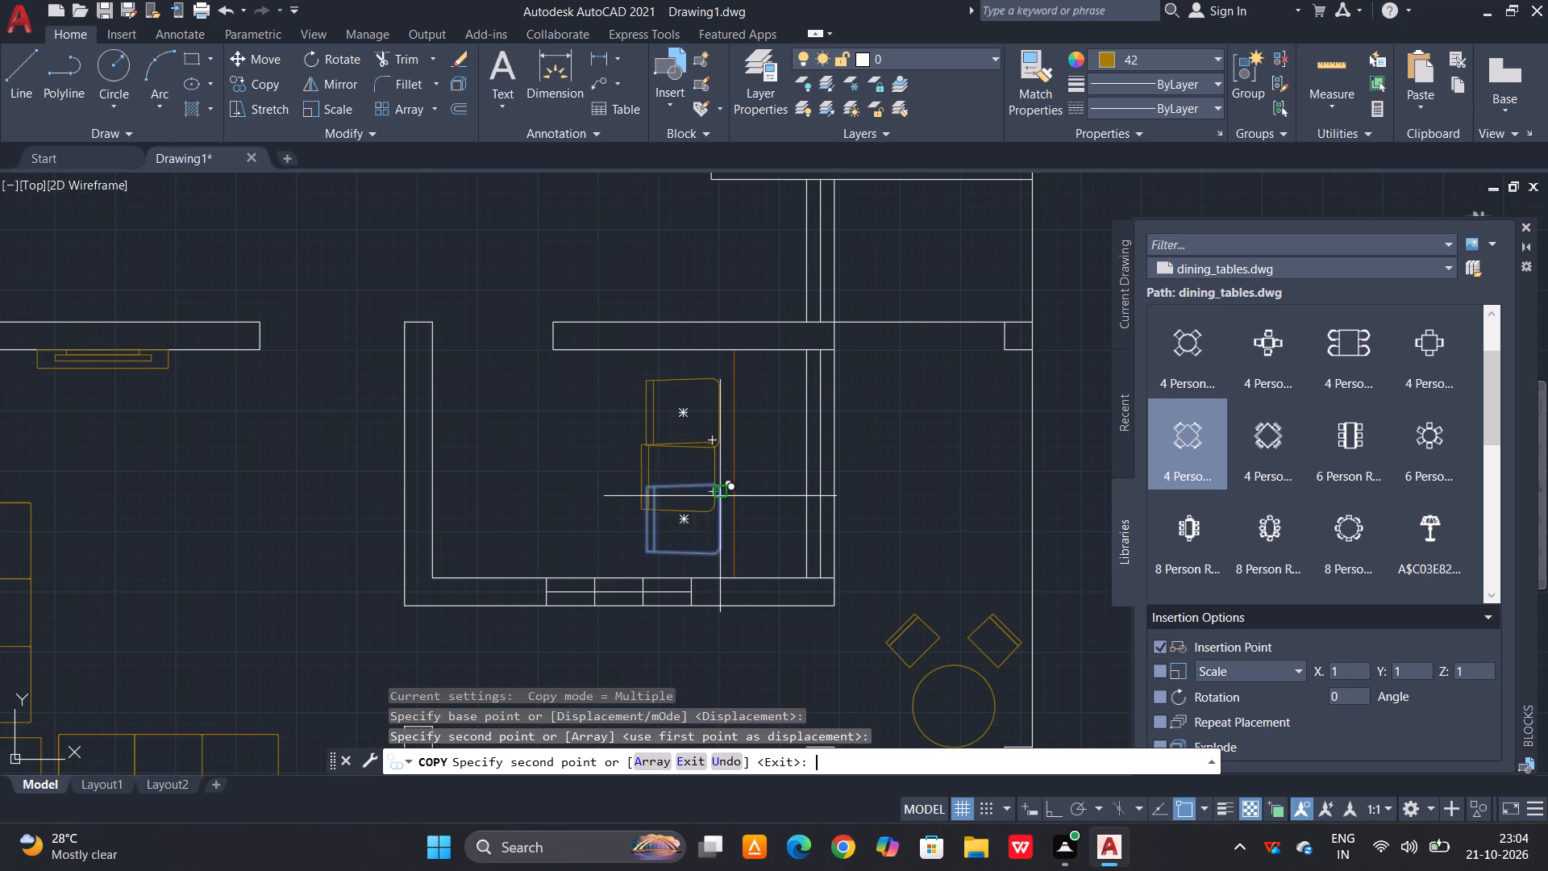
Draw a vertical line from the outer lower-left corner of the small right-hand room down to the wall above the chairs.
scroll(754, 552, down, 2)
middle_drag(891, 586, 863, 616)
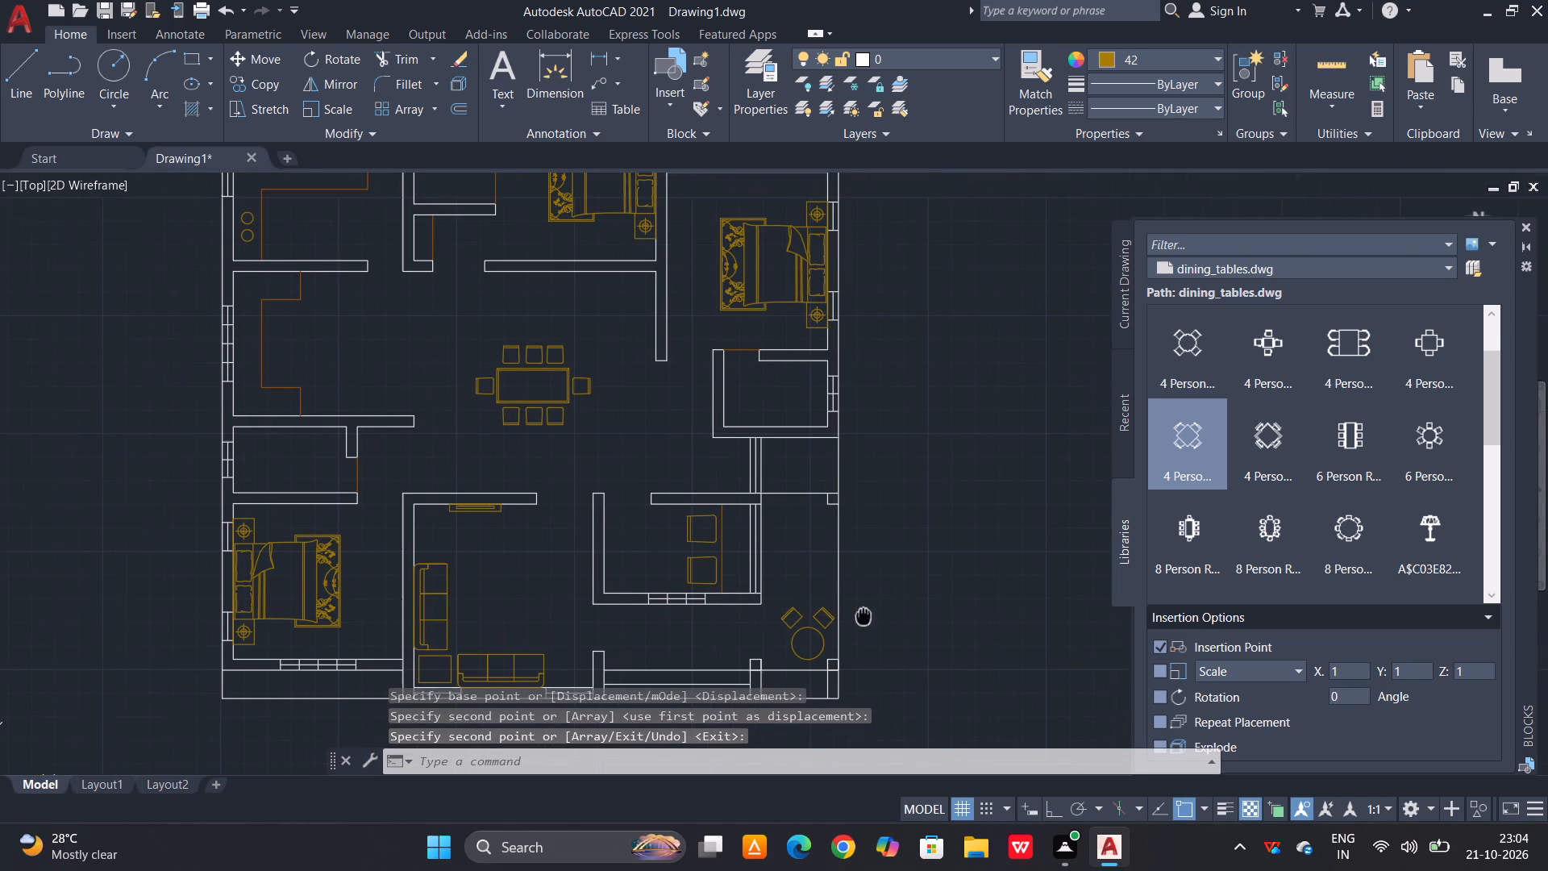
middle_drag(863, 616, 863, 617)
scroll(874, 561, down, 1)
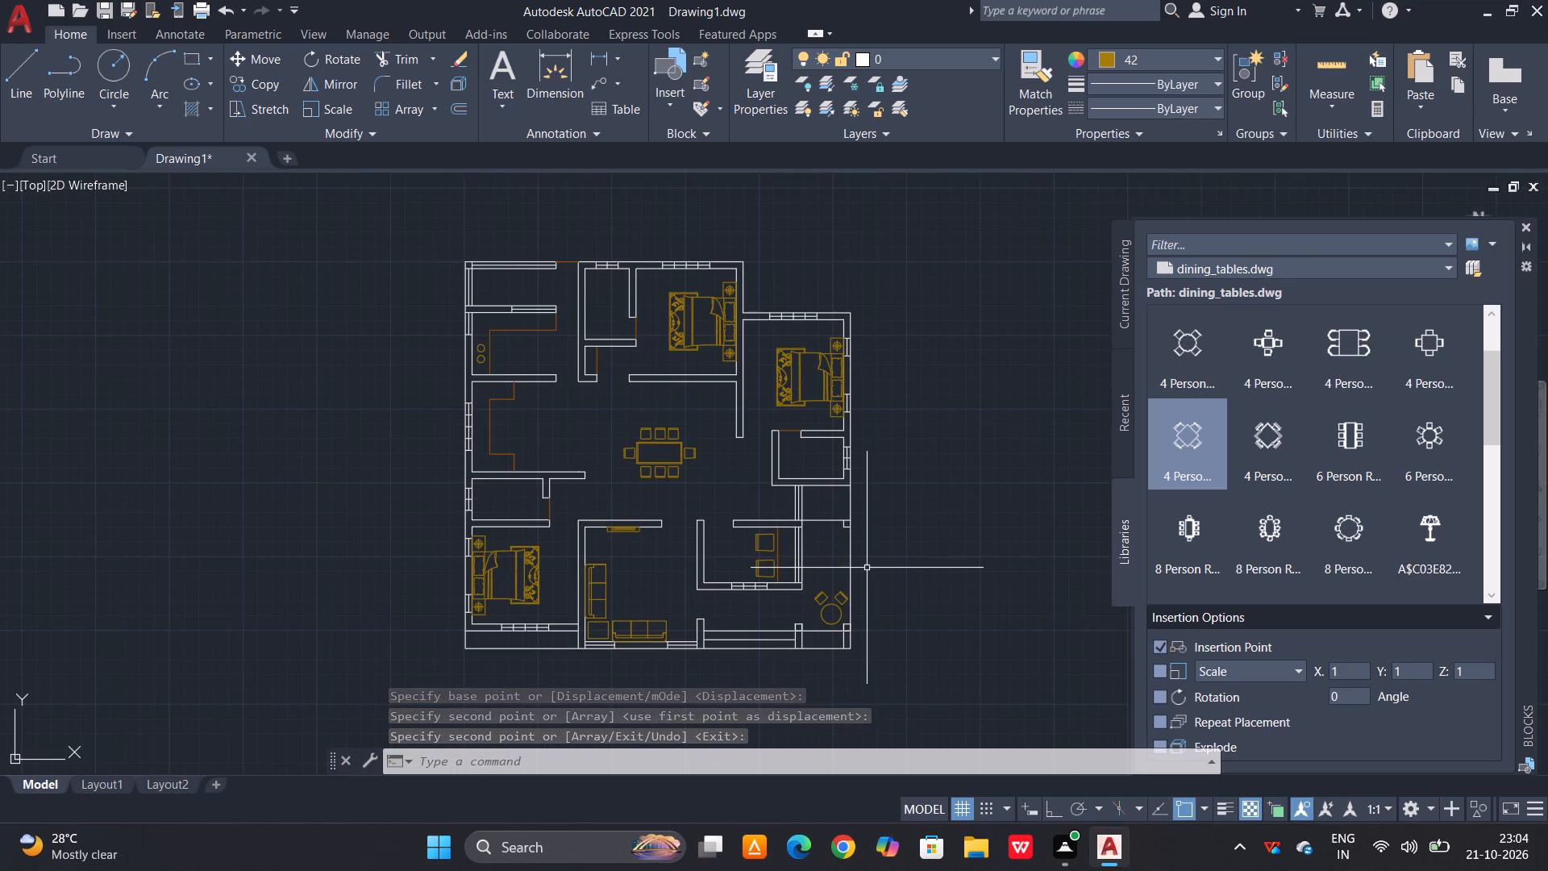
scroll(764, 537, up, 2)
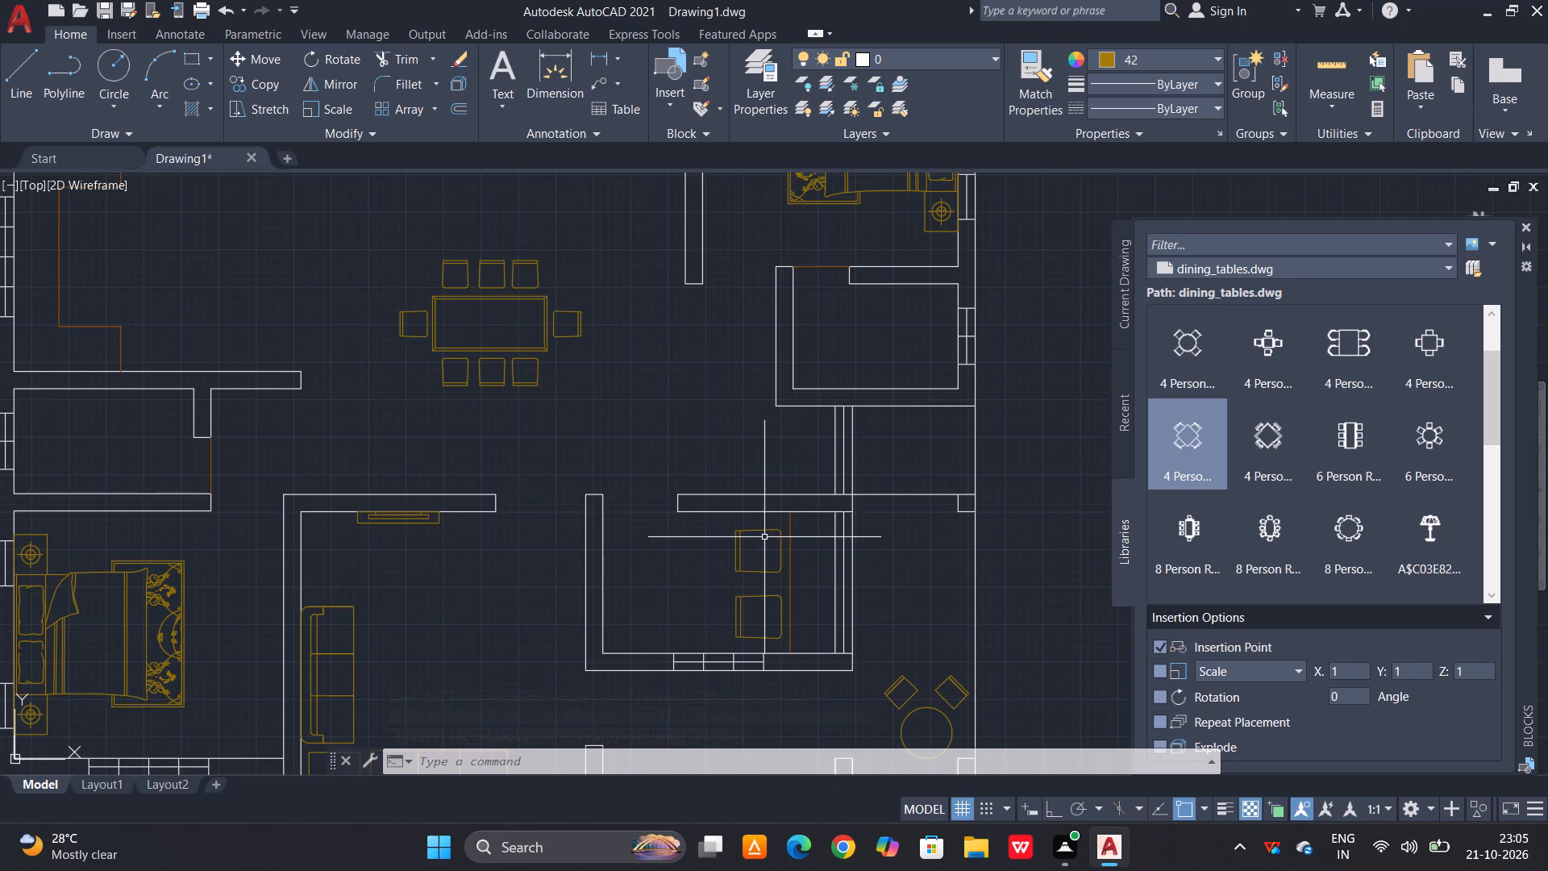
text(l)
key(space)
scroll(743, 491, up, 1)
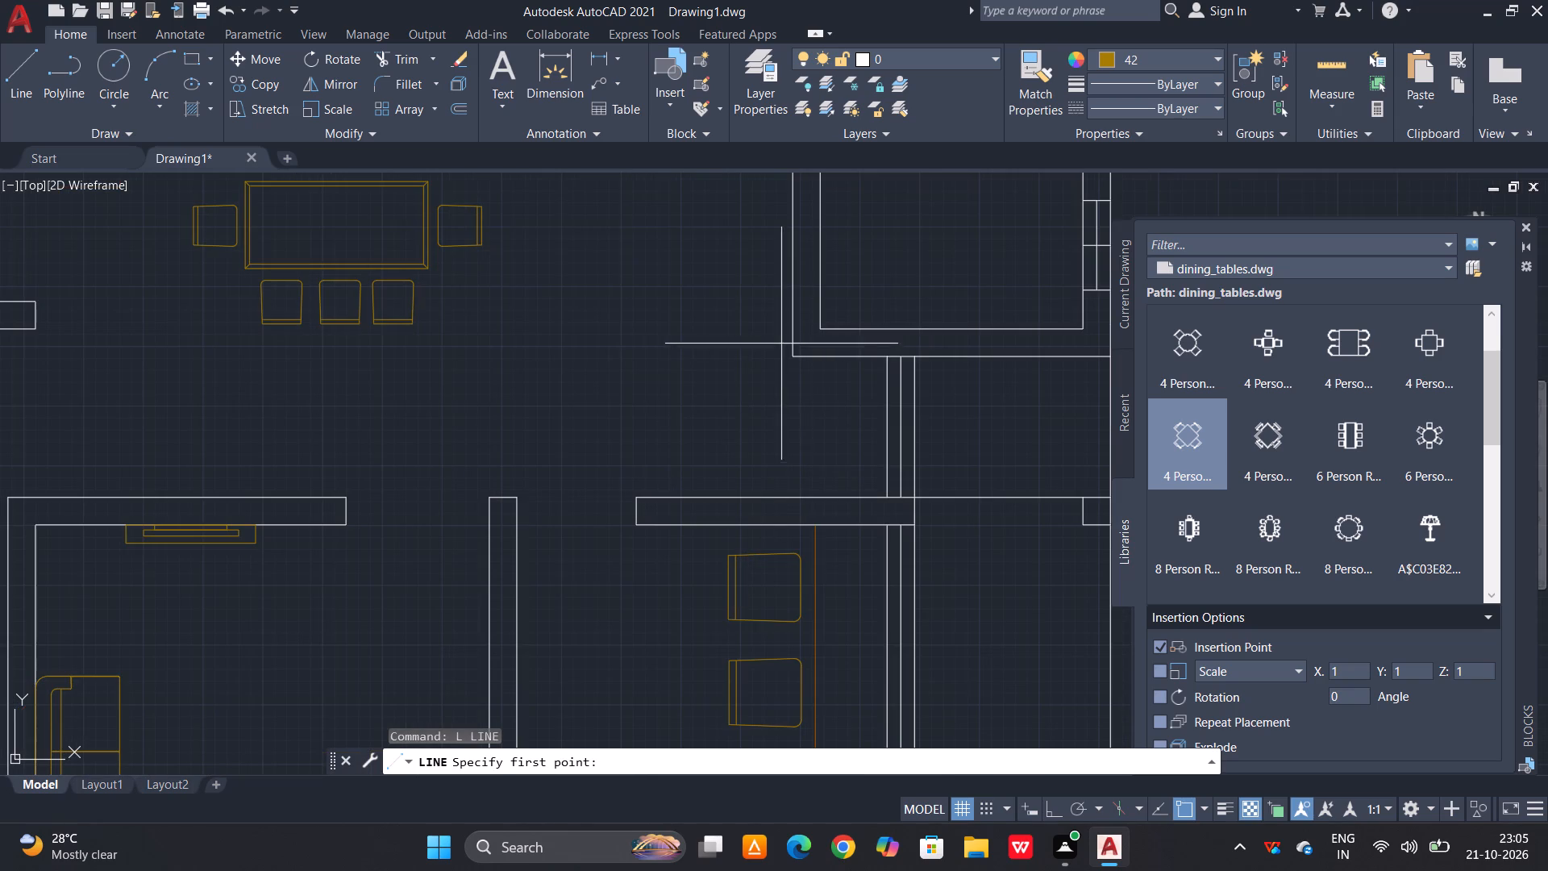
click(794, 358)
click(797, 494)
key(space)
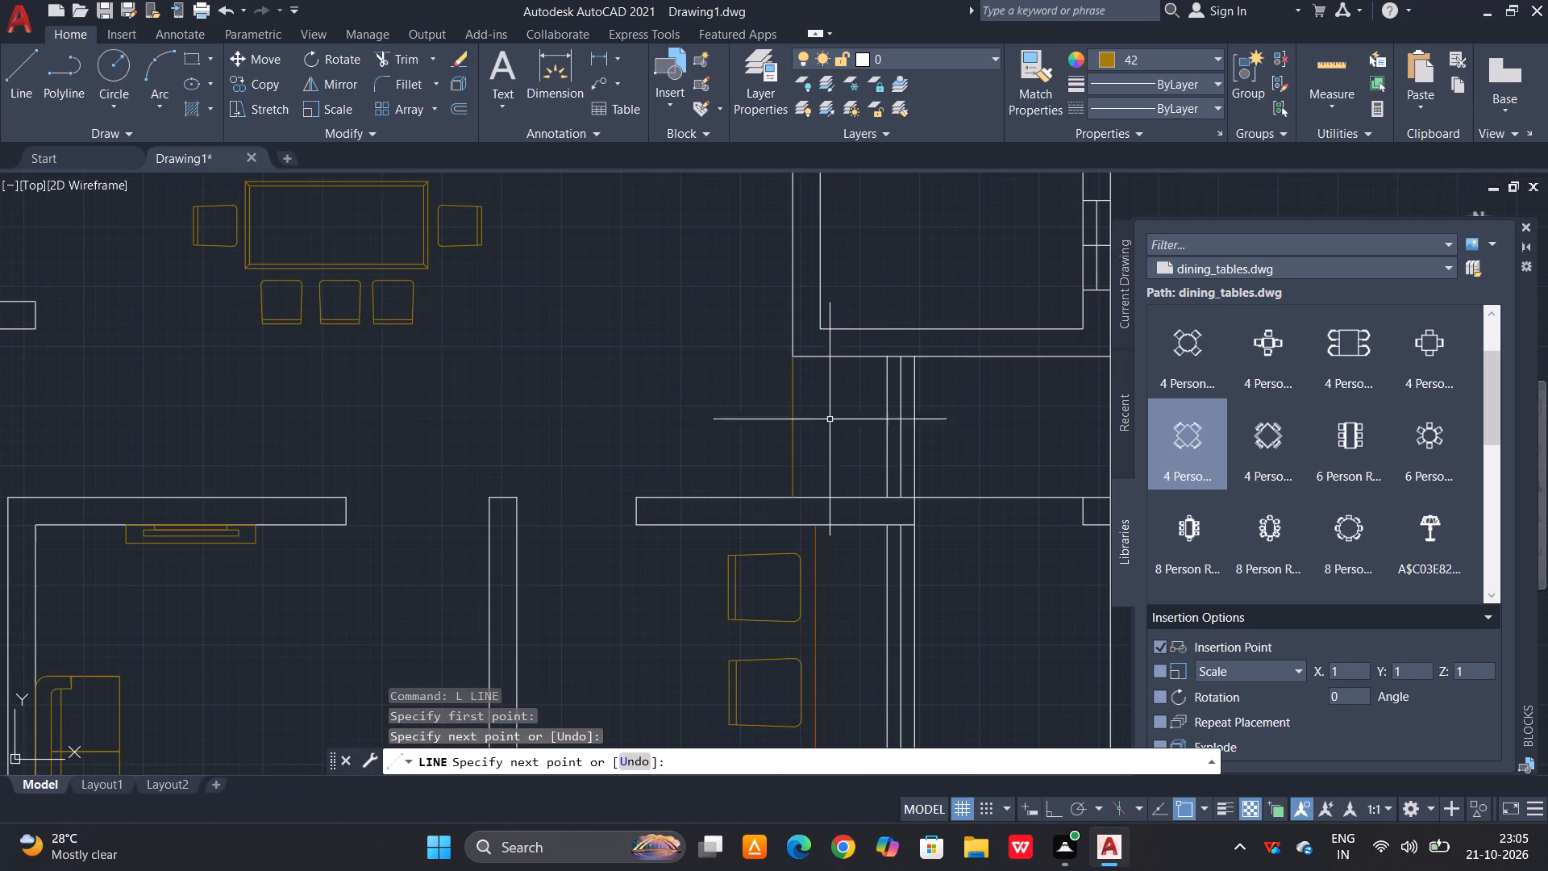
Match the new vertical line's properties to the white wall line below it.
text(ma)
key(space)
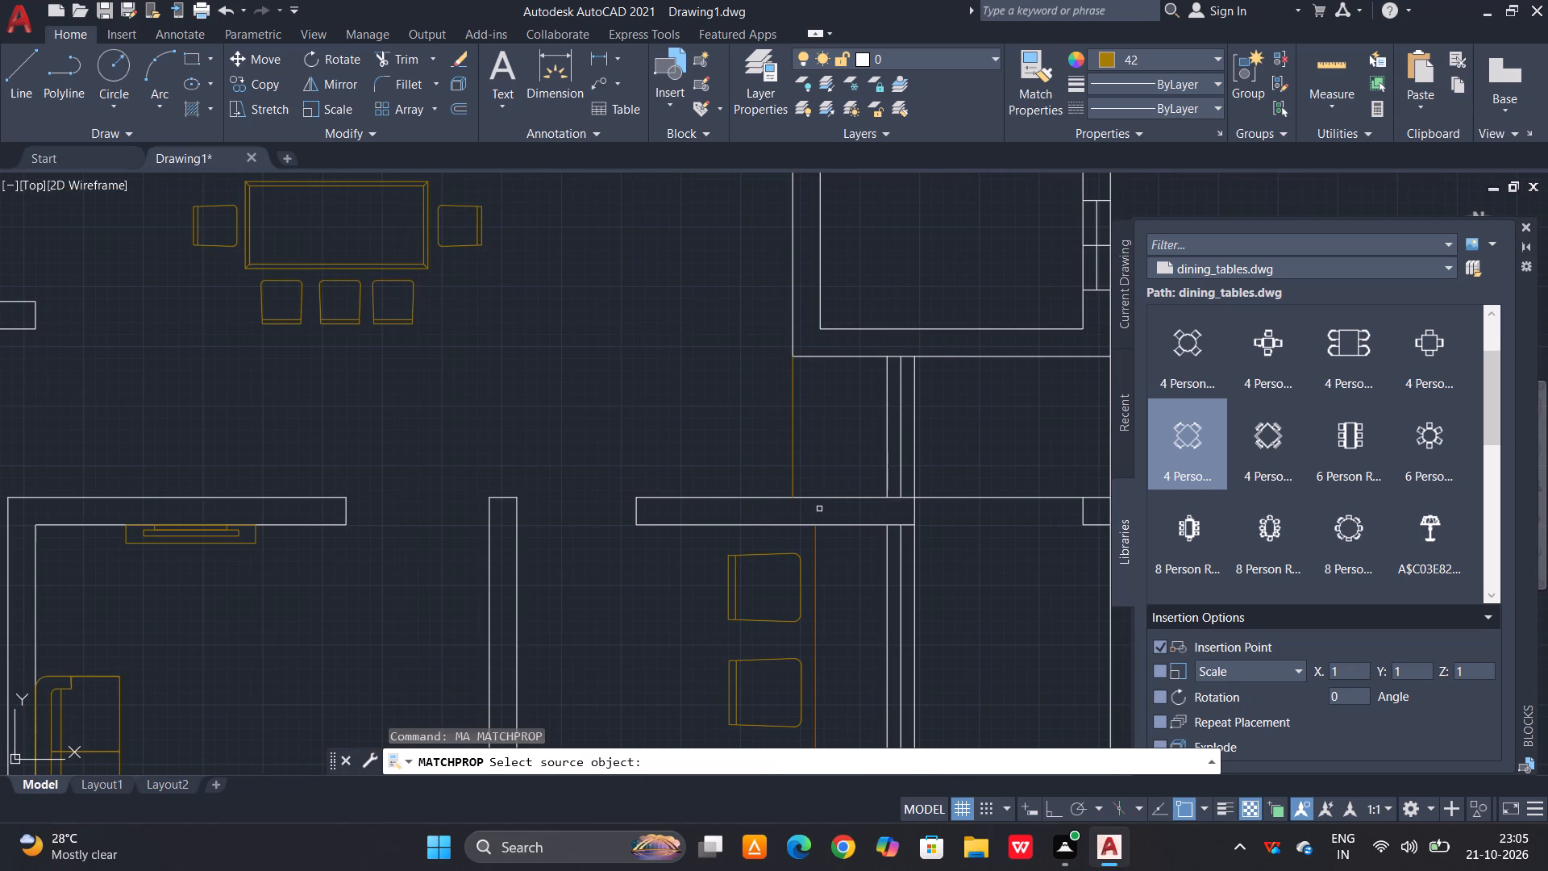
click(821, 496)
click(793, 447)
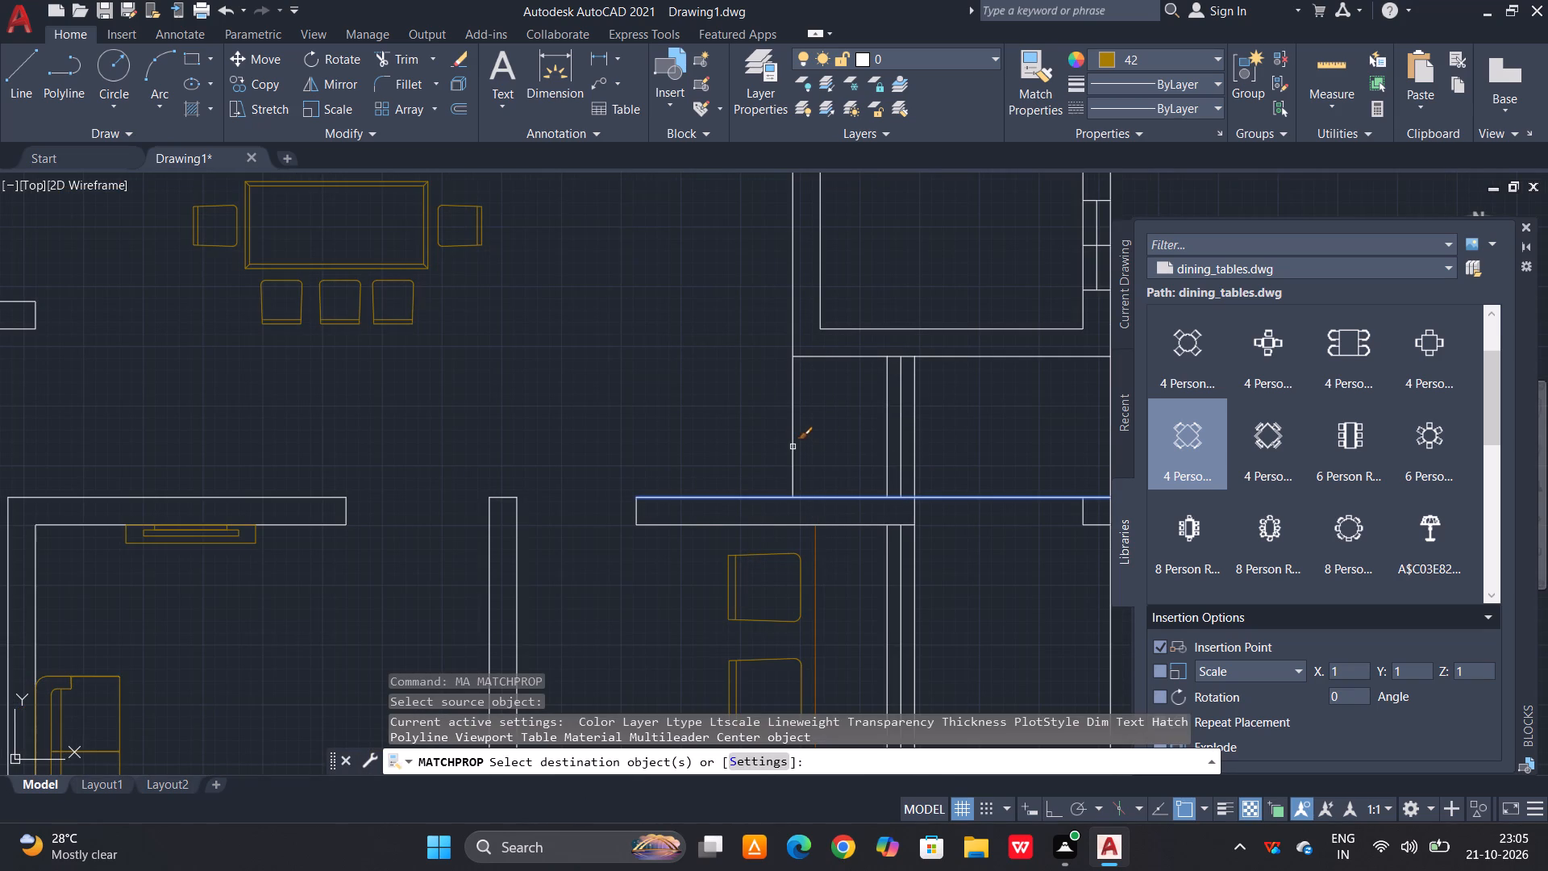
scroll(798, 583, down, 1)
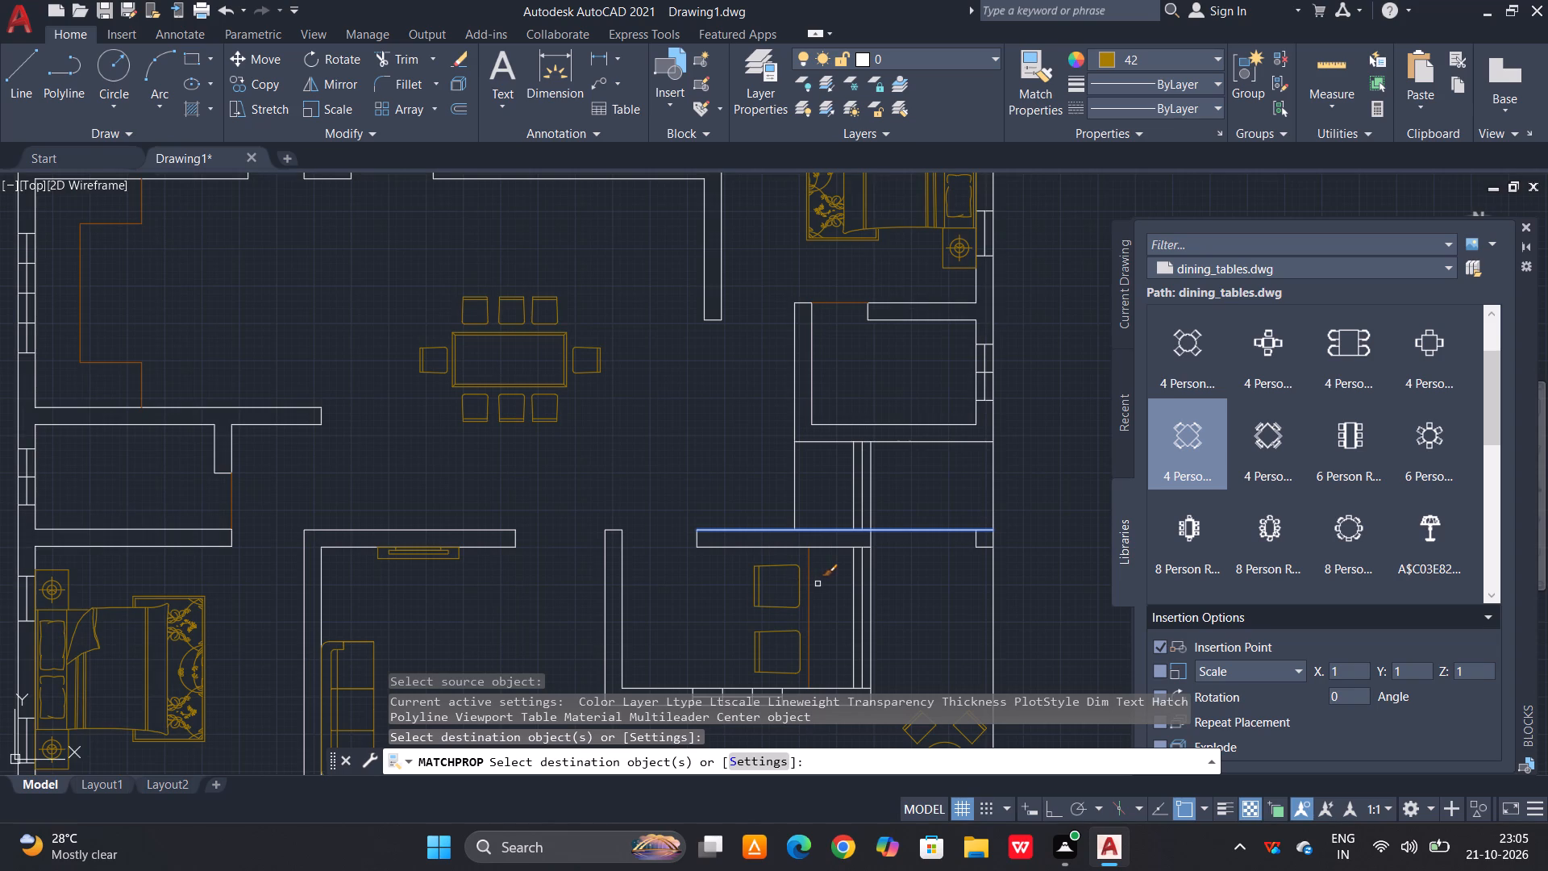
middle_drag(890, 606, 819, 598)
scroll(832, 569, down, 1)
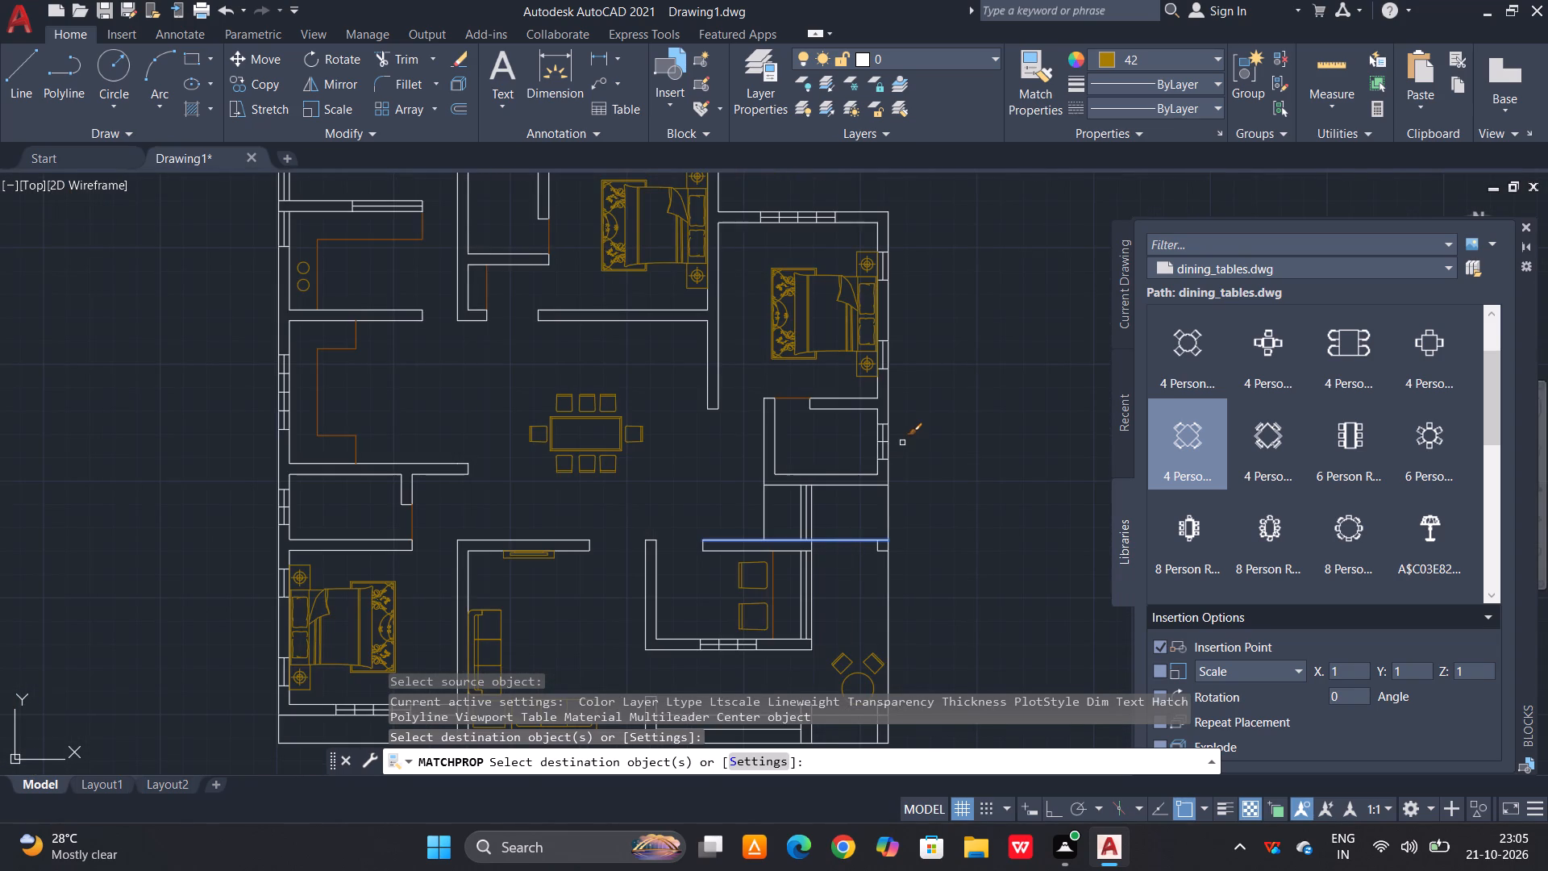
key(Escape)
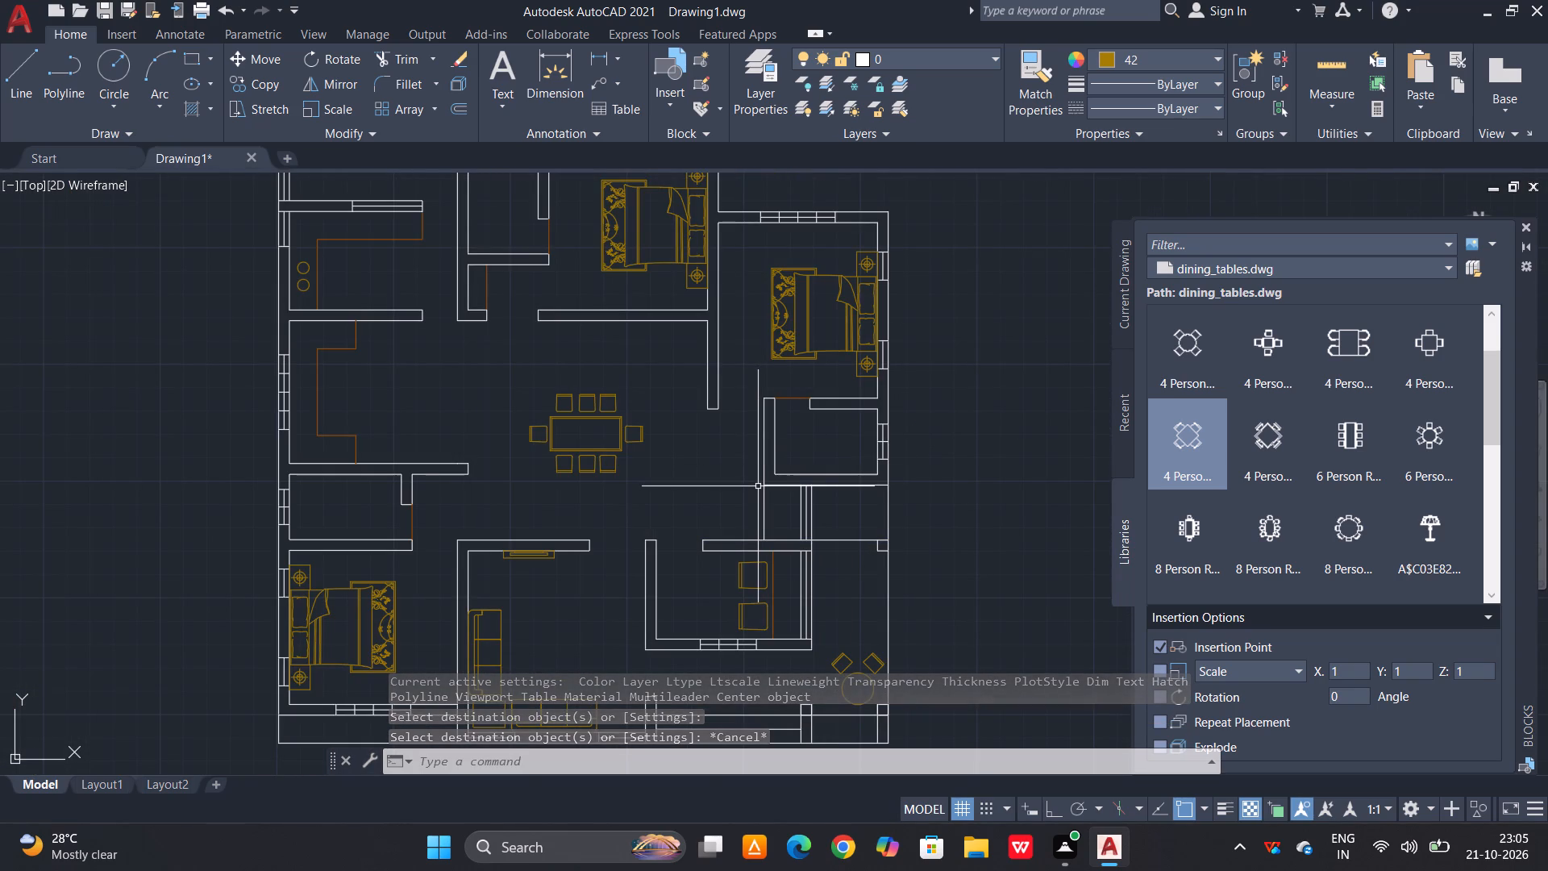
Load toilet_all_views.dwg from the Downloads folder as the block library.
click(1472, 272)
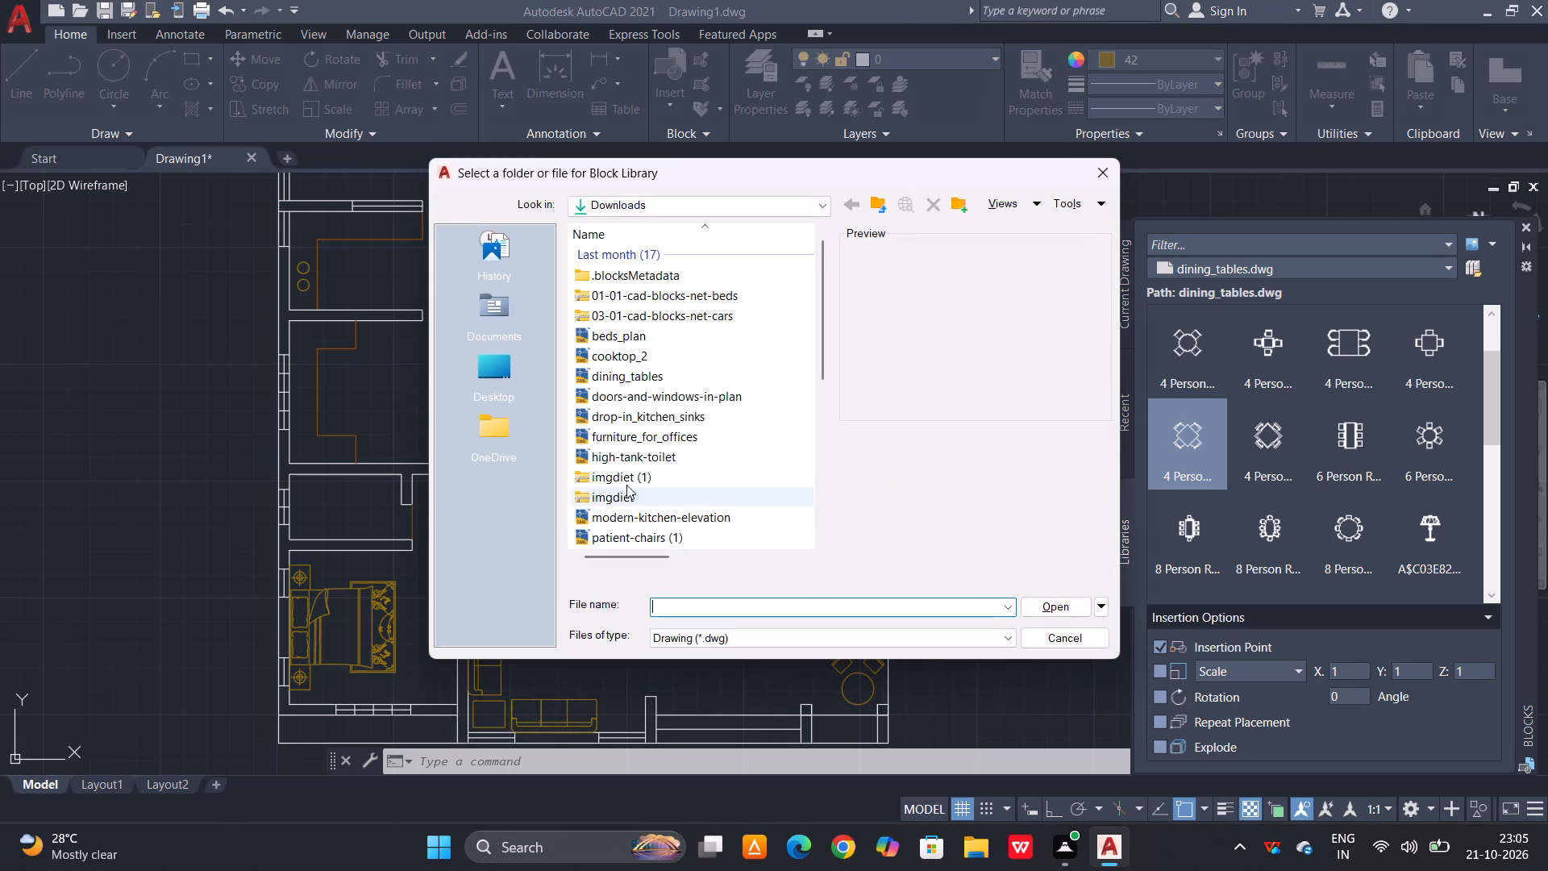
click(598, 457)
scroll(655, 411, down, 1)
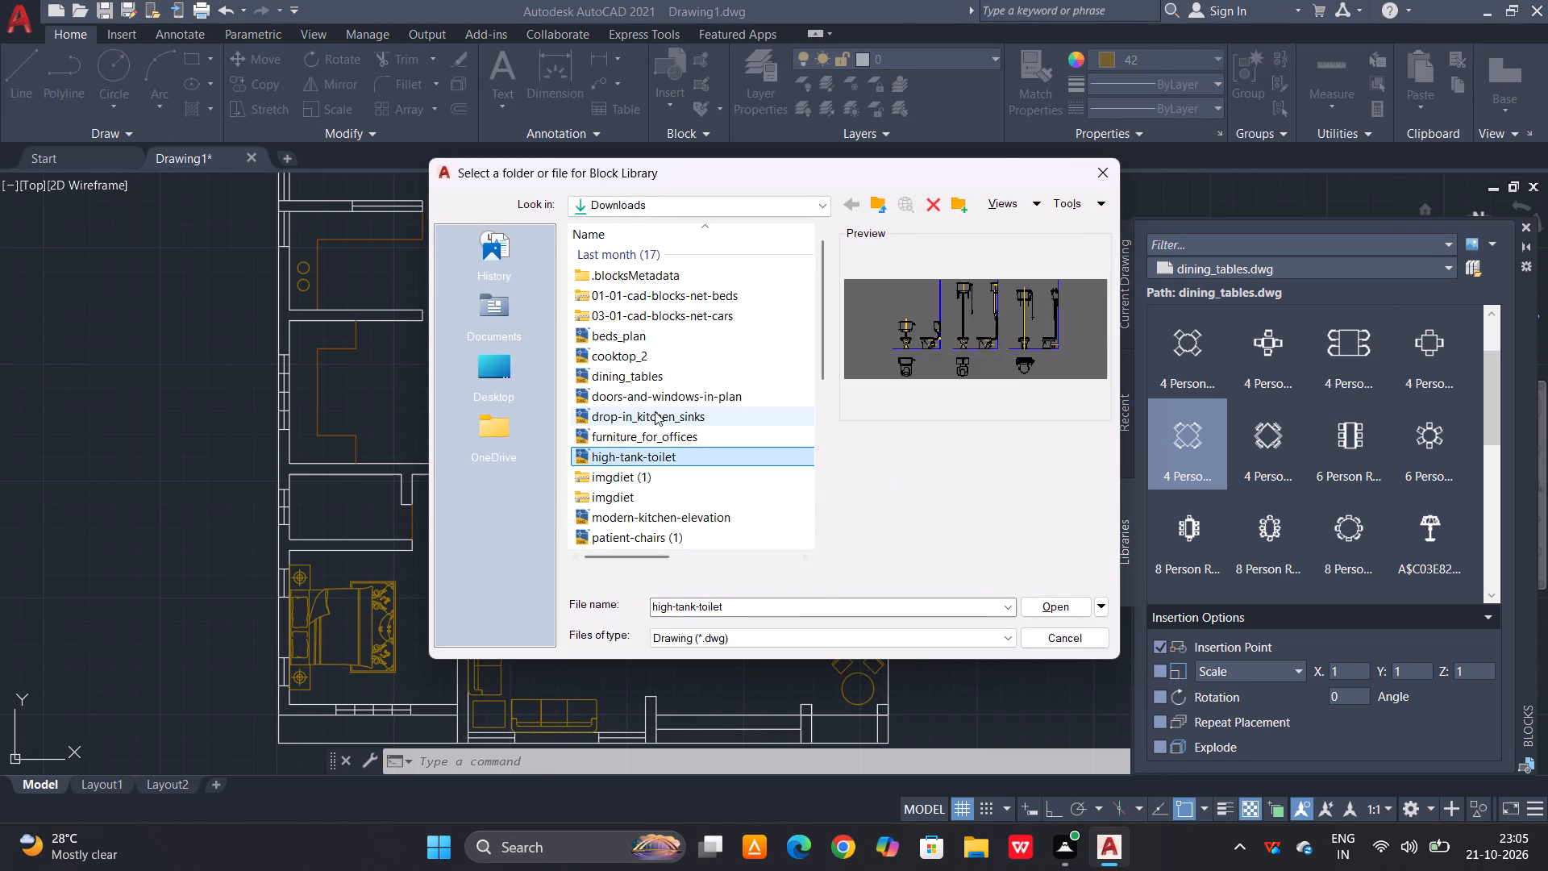
click(635, 512)
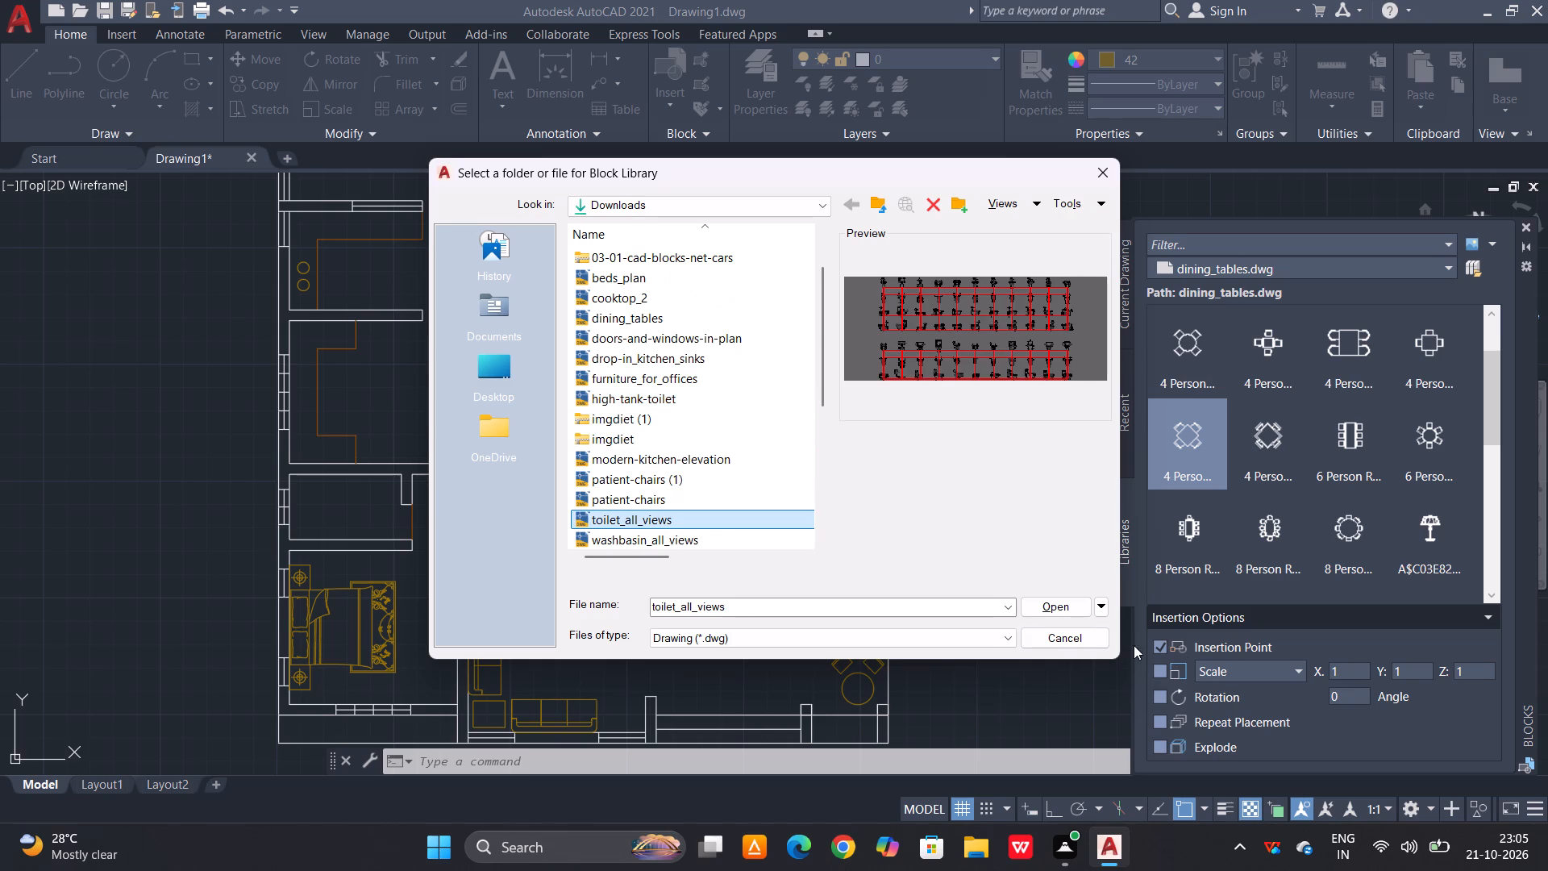
click(1054, 605)
Insert the whole toilet_all_views block in the empty area above the floor plan.
scroll(718, 612, down, 2)
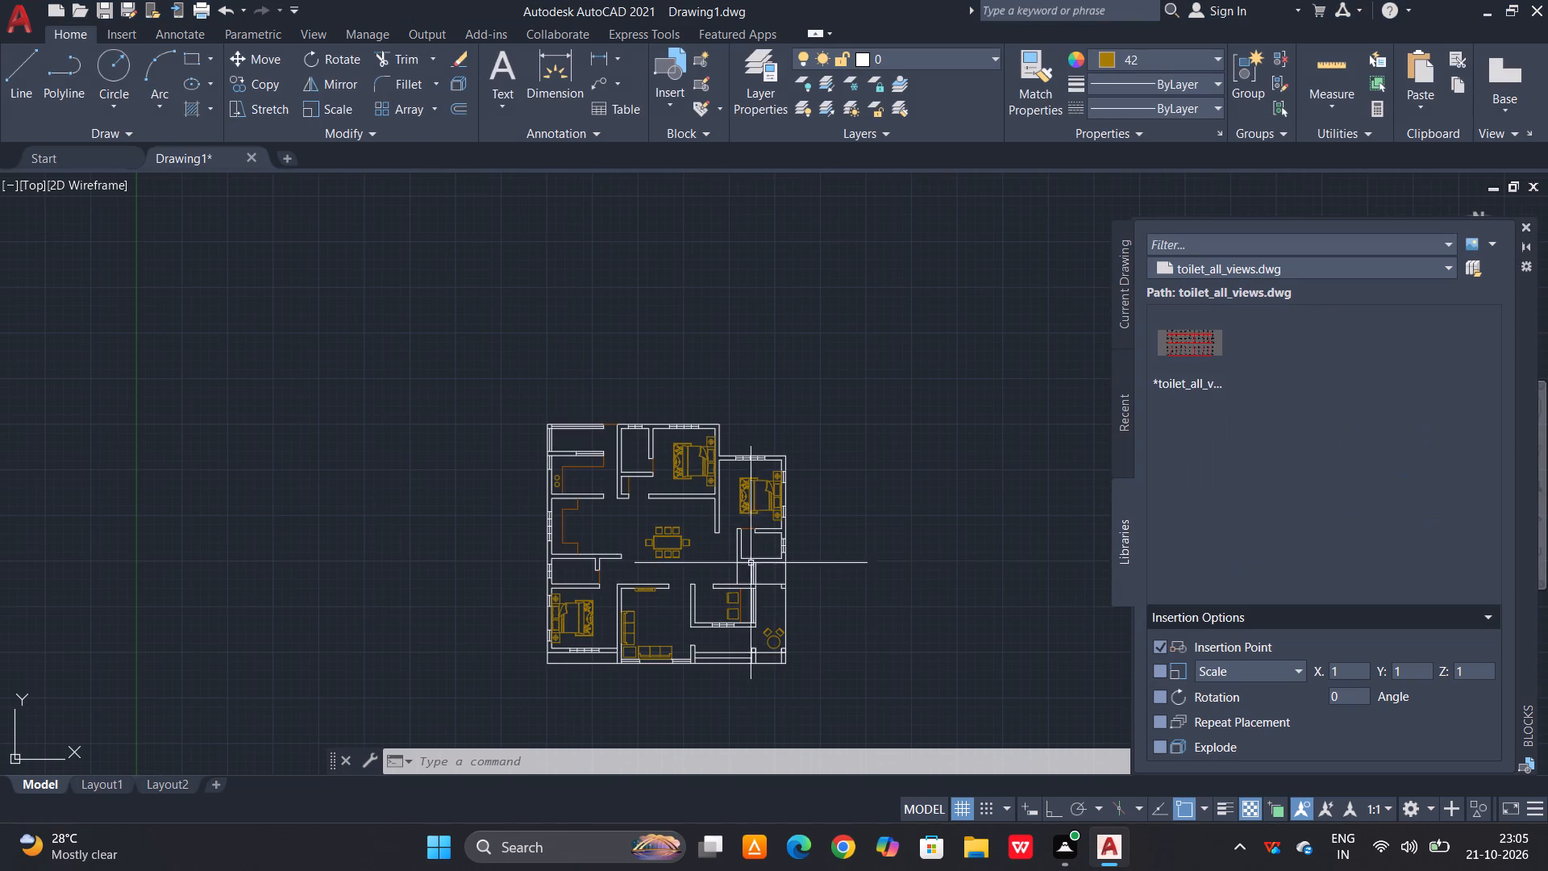
drag(1197, 347, 825, 292)
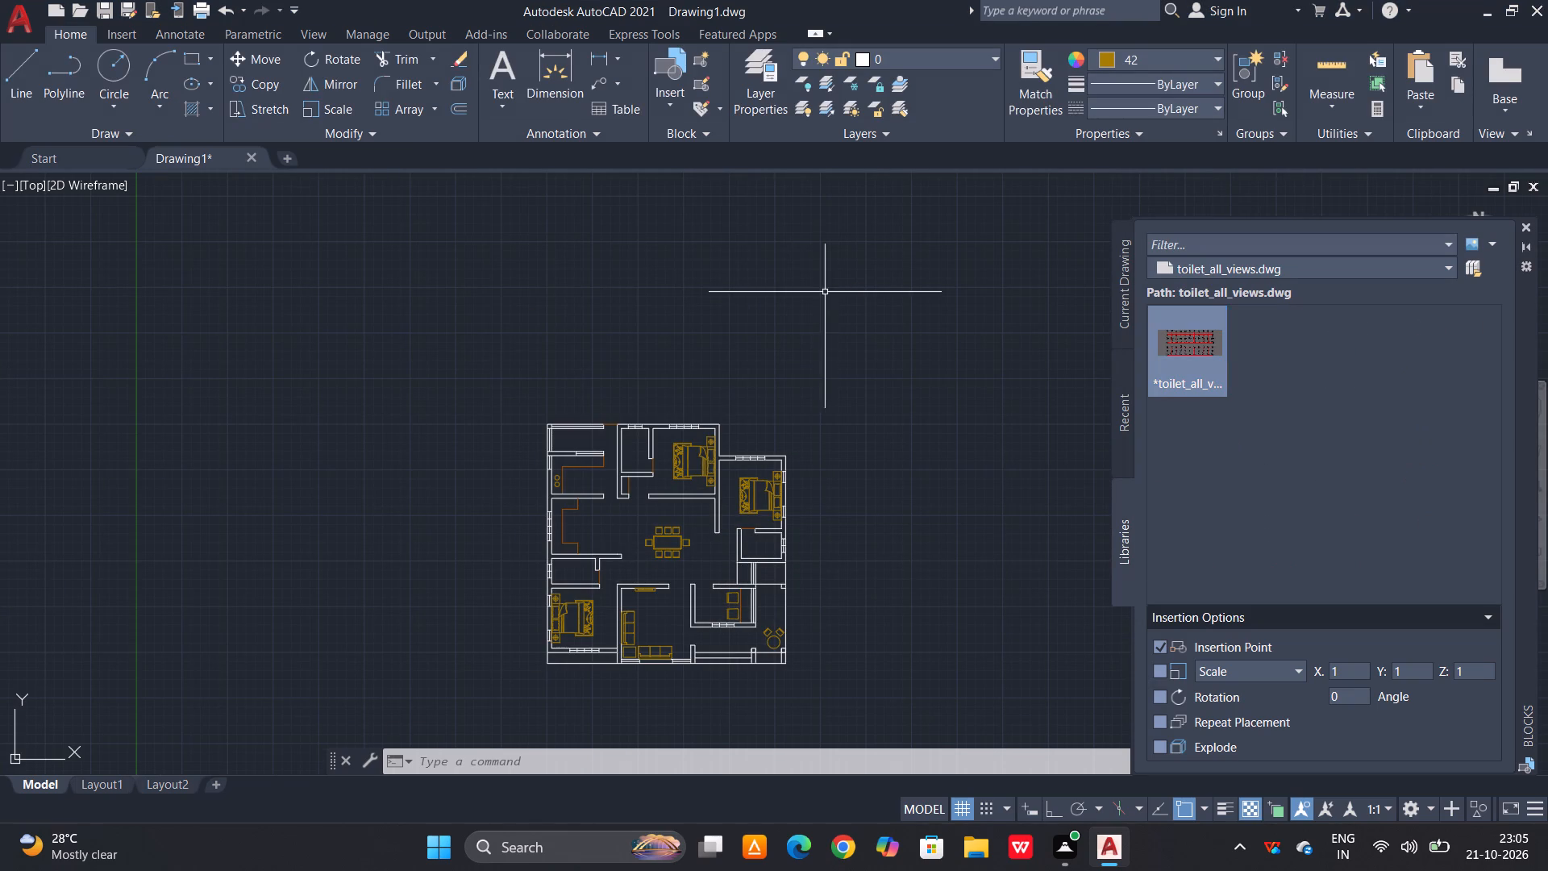
Explode the inserted toilet_all_views block into separate objects.
scroll(823, 455, down, 3)
scroll(951, 195, up, 2)
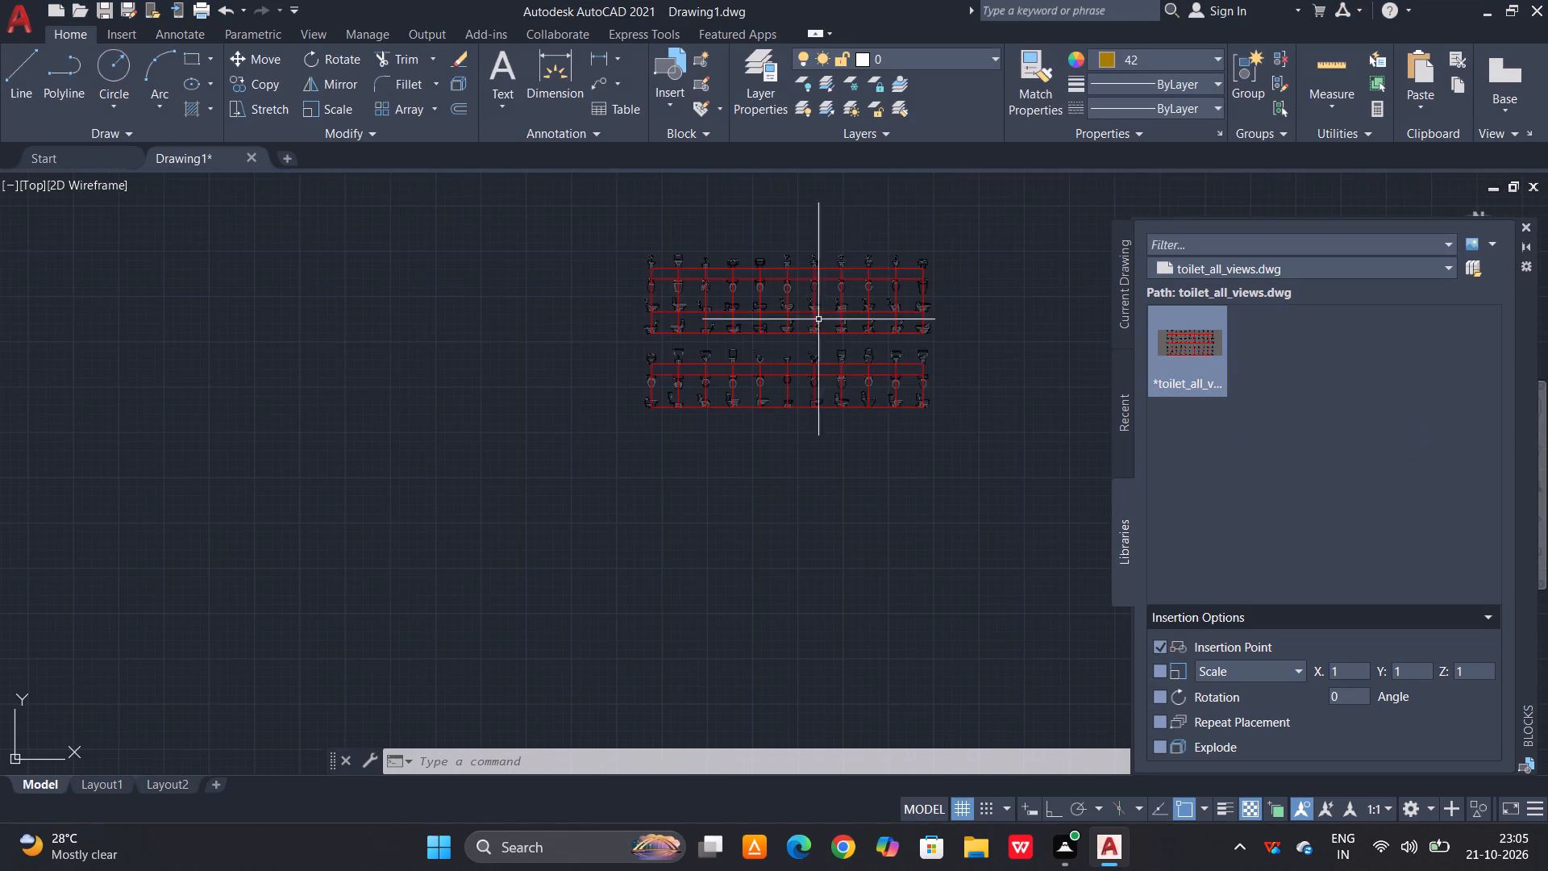
scroll(804, 340, up, 2)
click(791, 370)
click(610, 524)
text(x)
key(space)
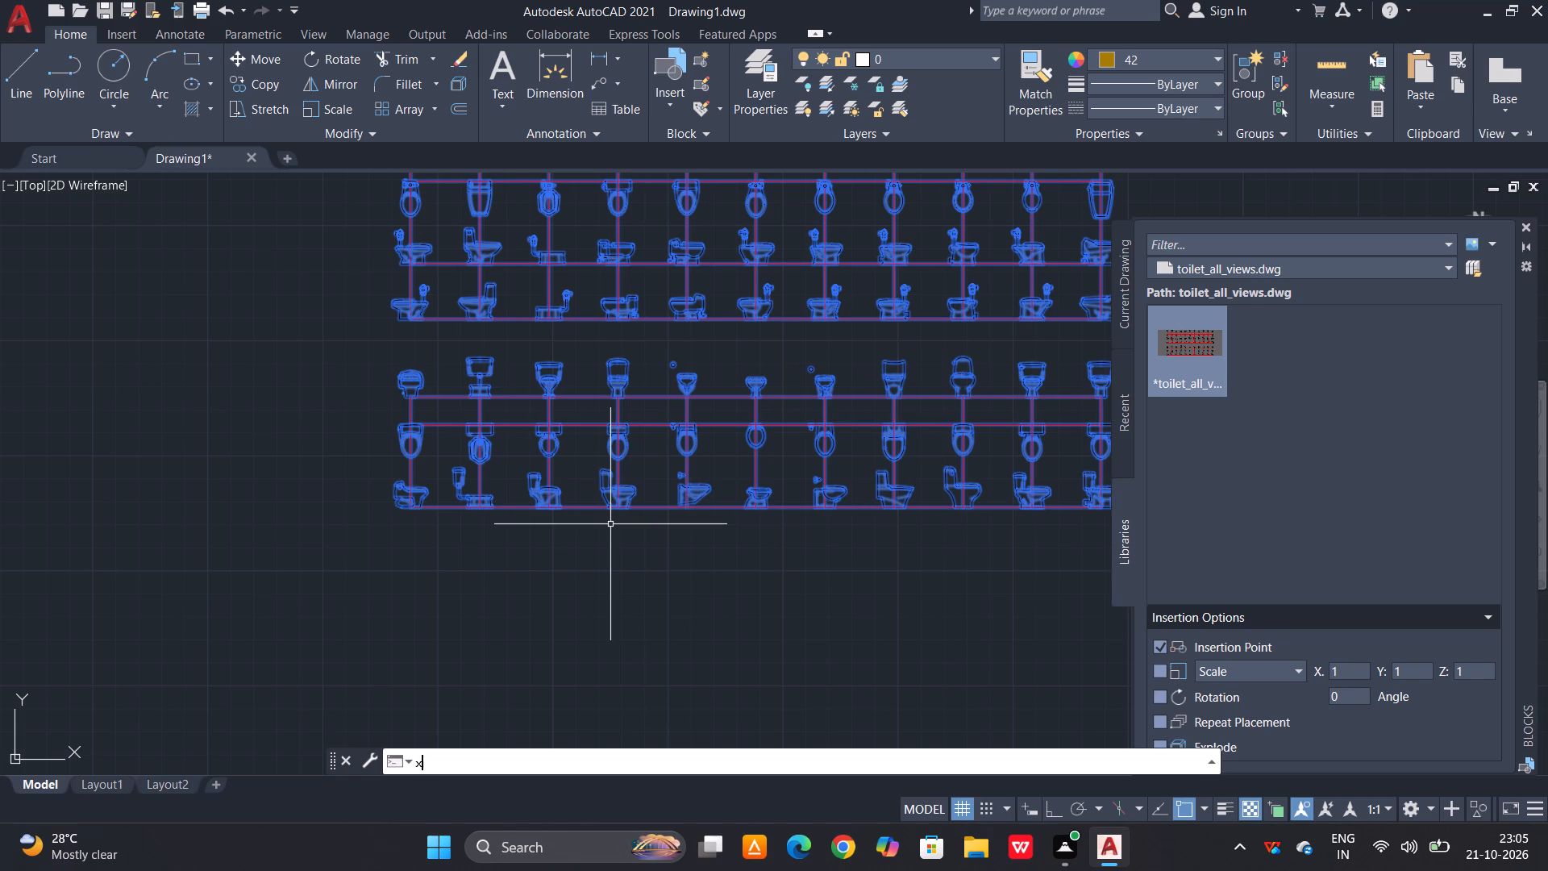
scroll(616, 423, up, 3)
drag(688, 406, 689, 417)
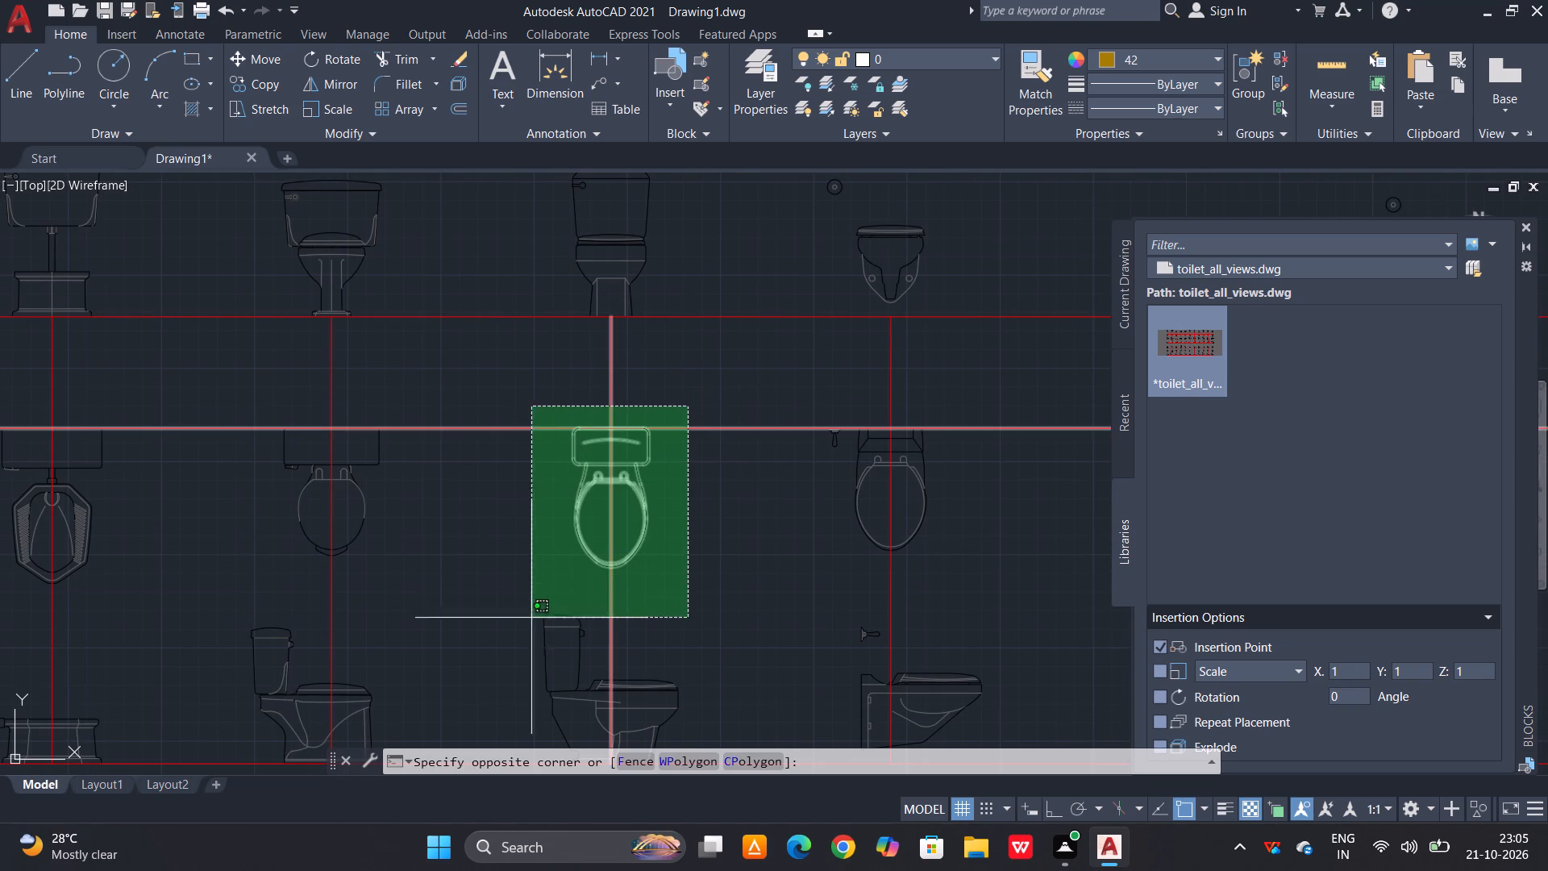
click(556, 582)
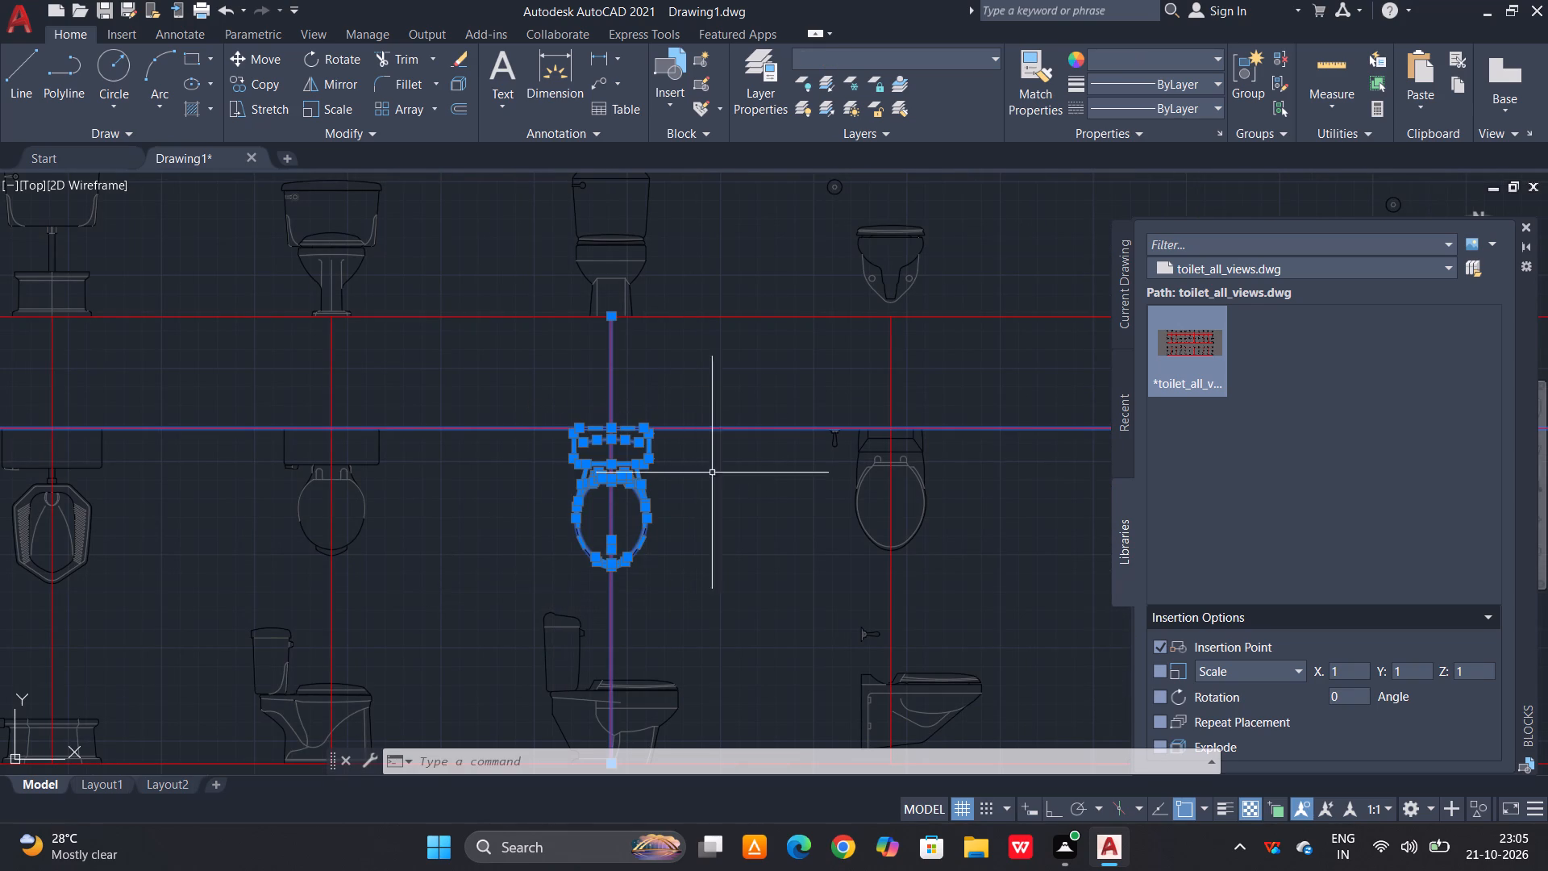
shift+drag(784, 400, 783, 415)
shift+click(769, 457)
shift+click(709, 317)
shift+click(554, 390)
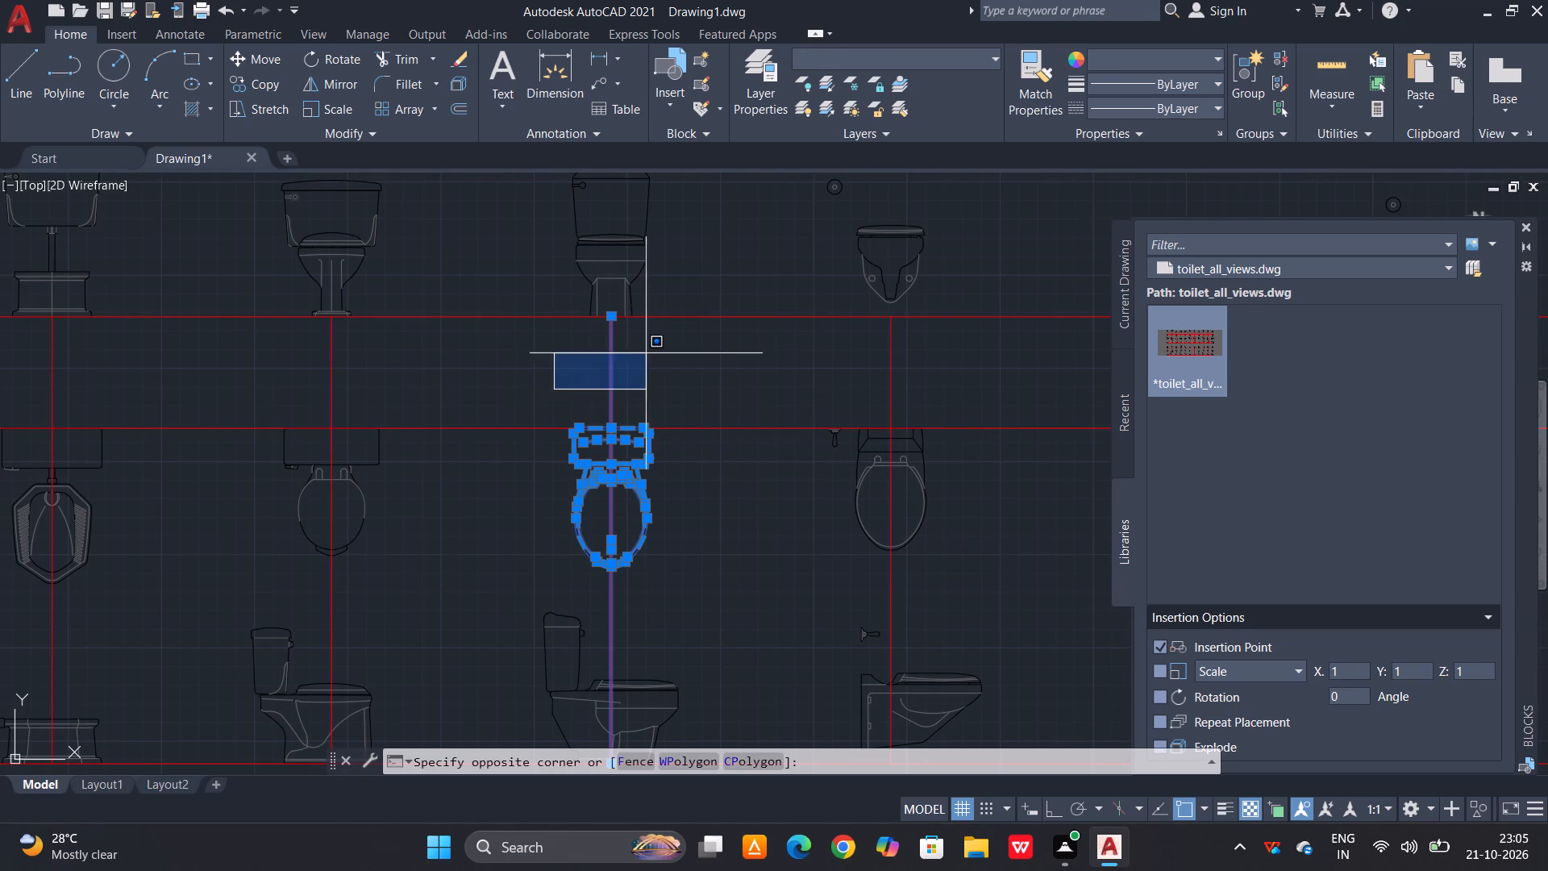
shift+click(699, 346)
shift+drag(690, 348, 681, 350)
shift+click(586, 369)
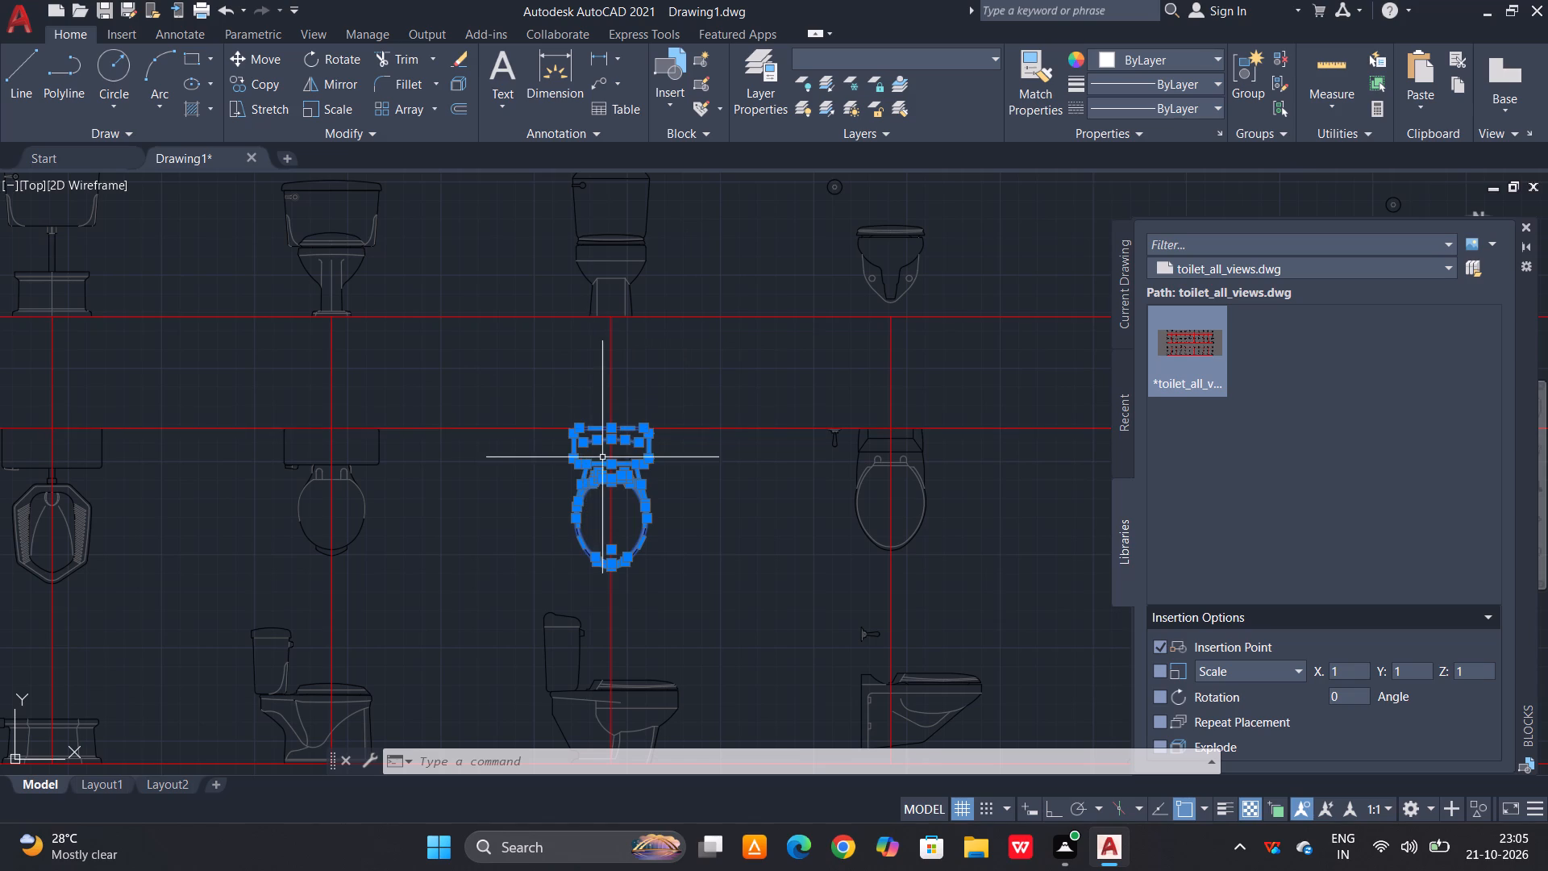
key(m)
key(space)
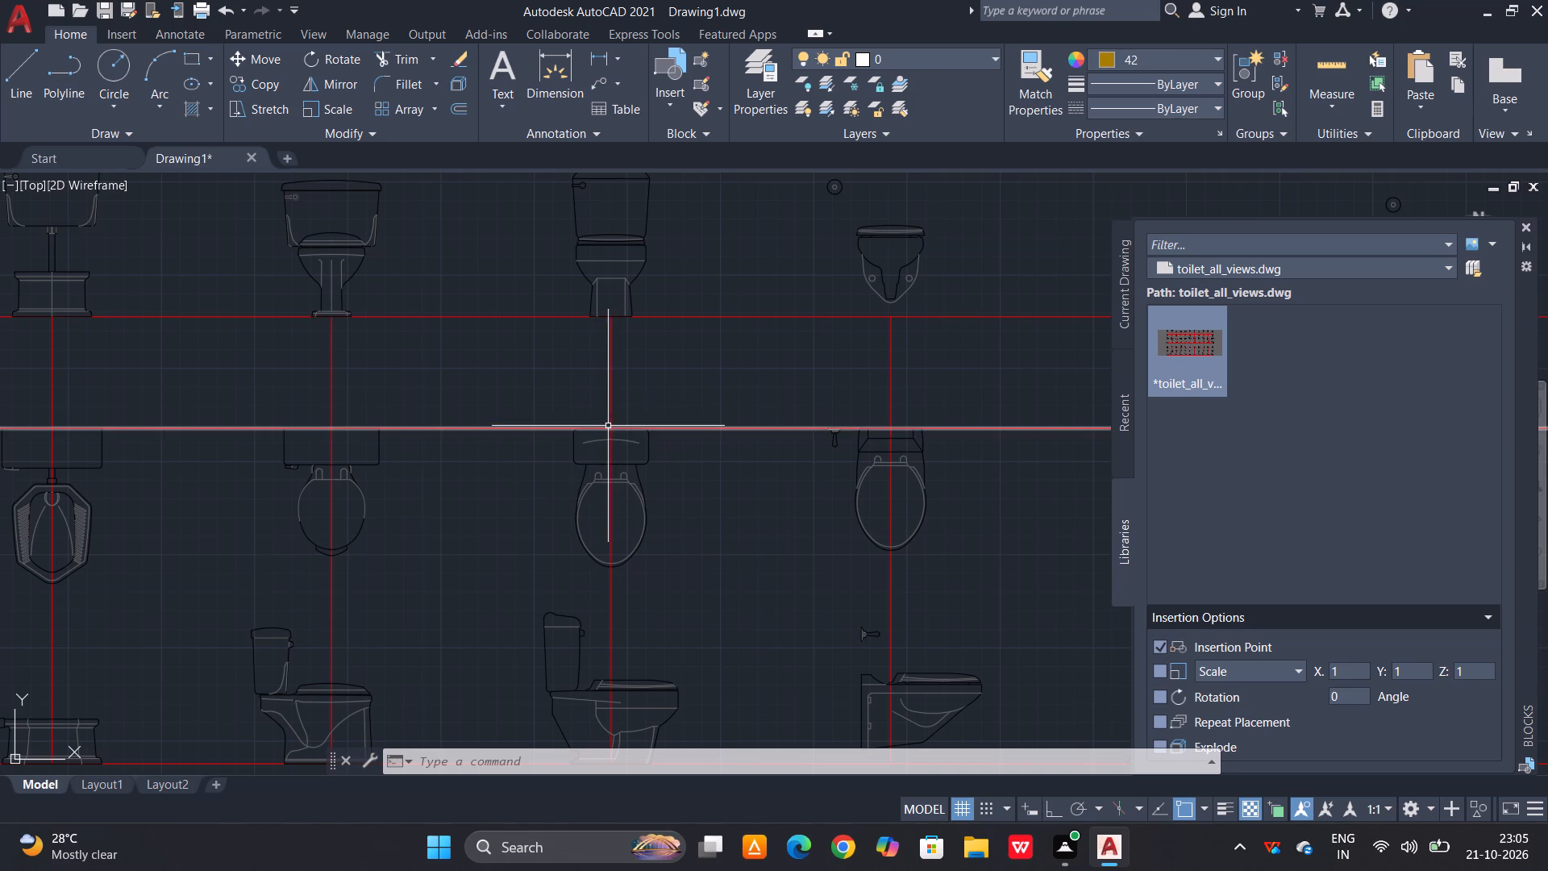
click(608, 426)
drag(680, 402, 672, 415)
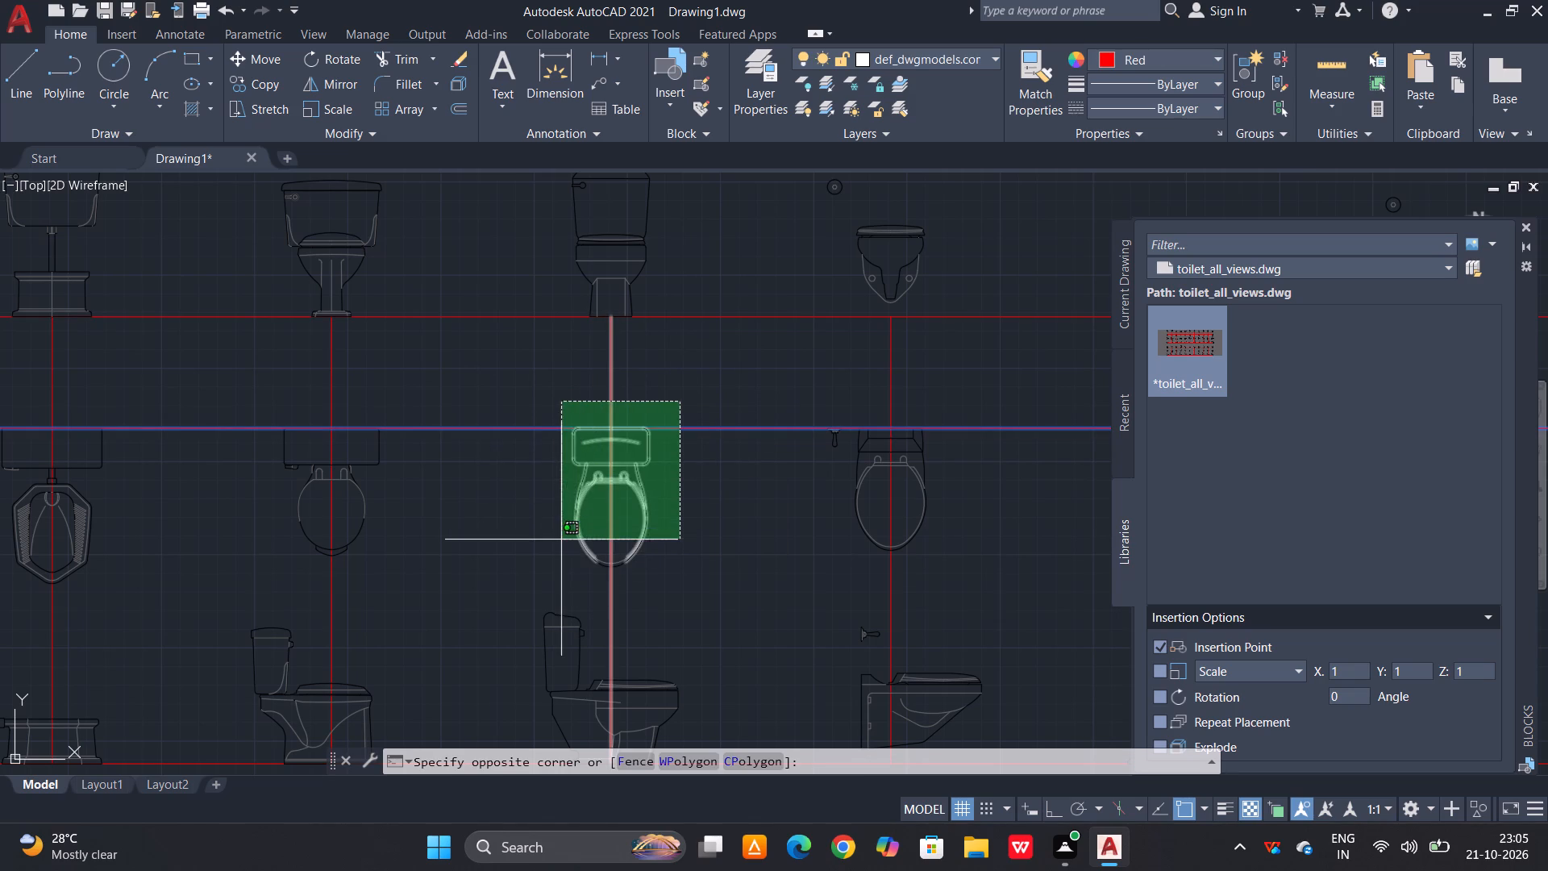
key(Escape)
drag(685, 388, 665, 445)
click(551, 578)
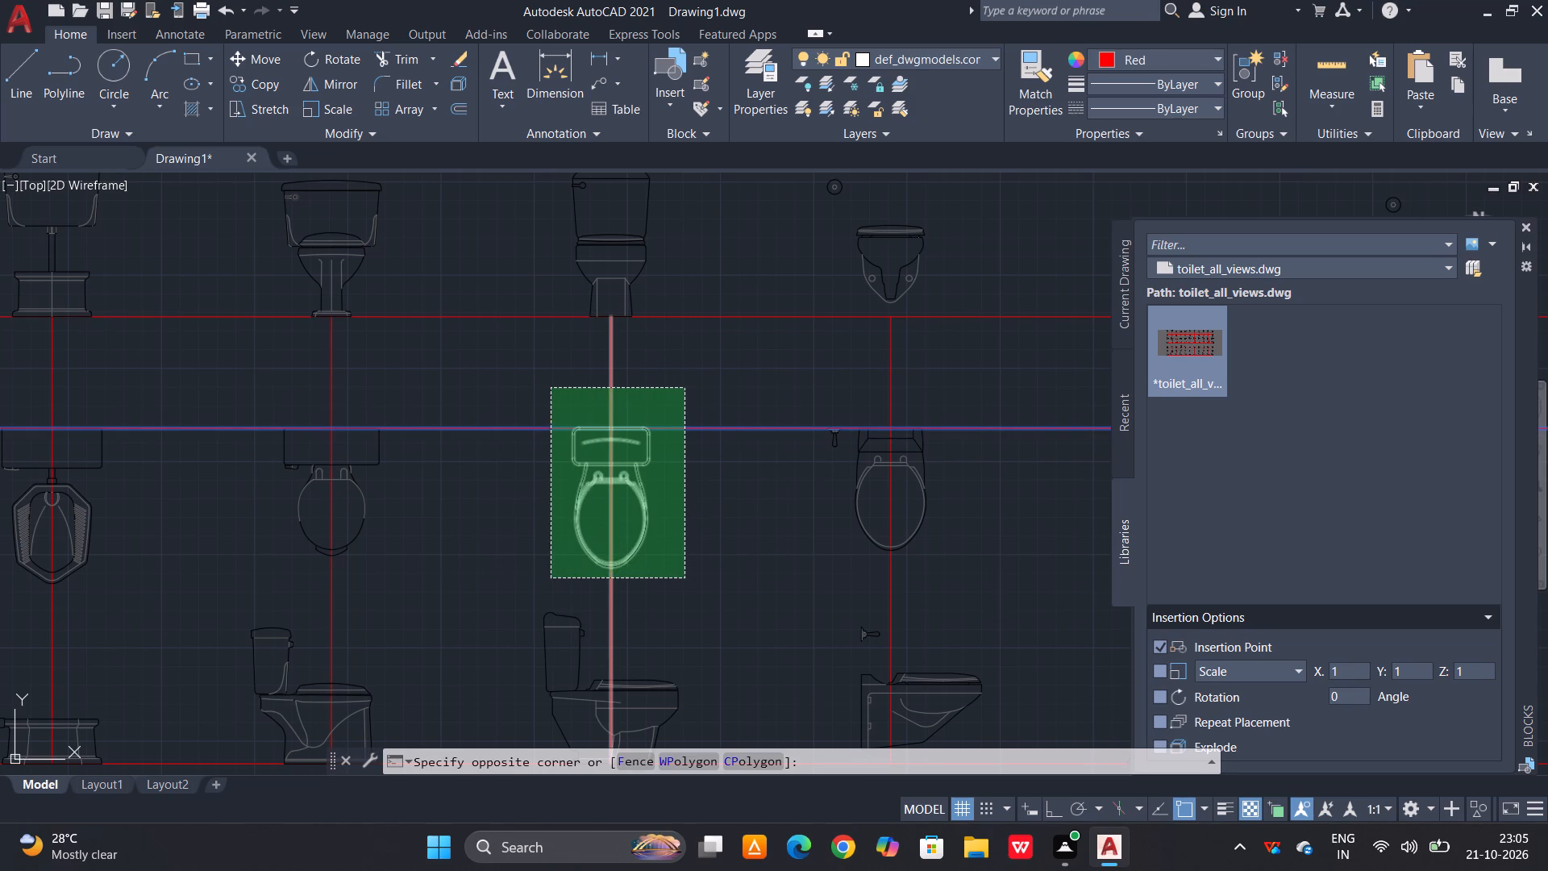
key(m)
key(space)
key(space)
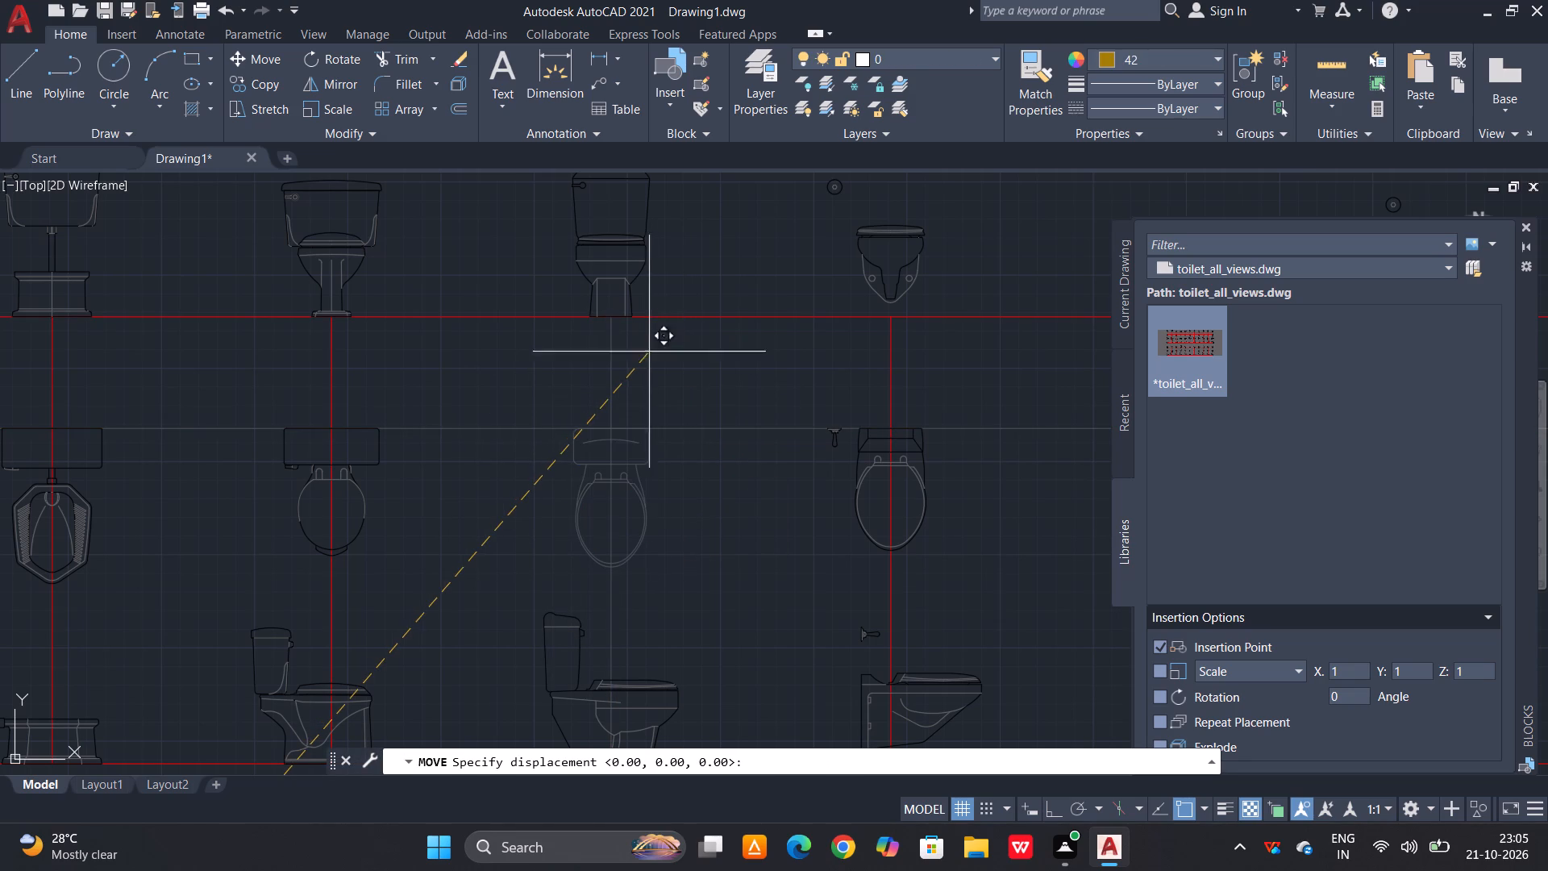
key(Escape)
Move the top-view toilet without its red guide lines from the lower fixture rows to the empty space just above the floor plan.
click(662, 362)
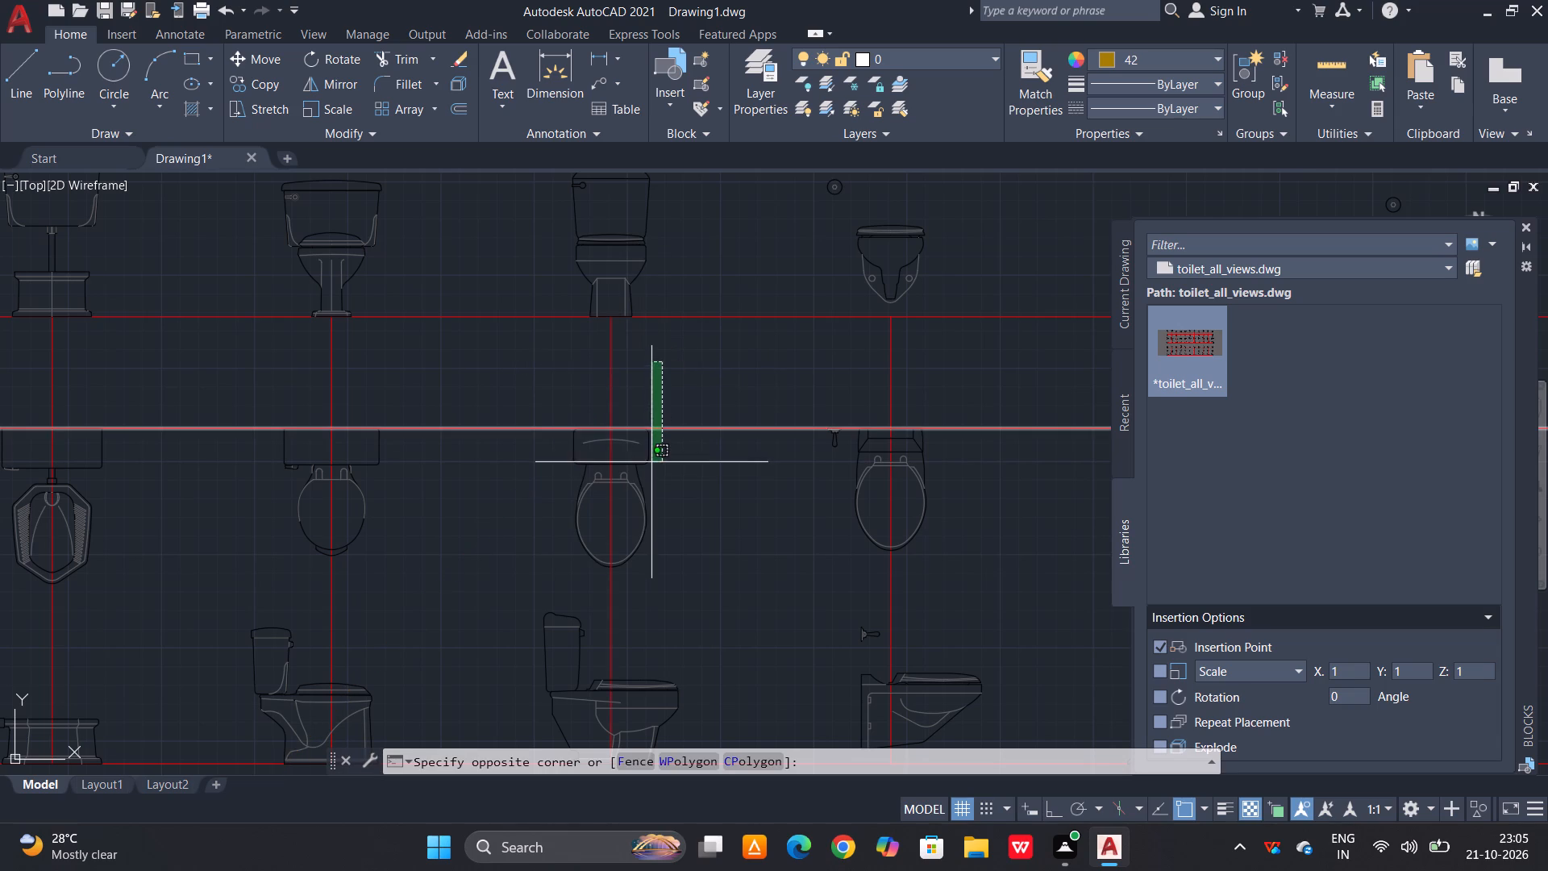
click(516, 579)
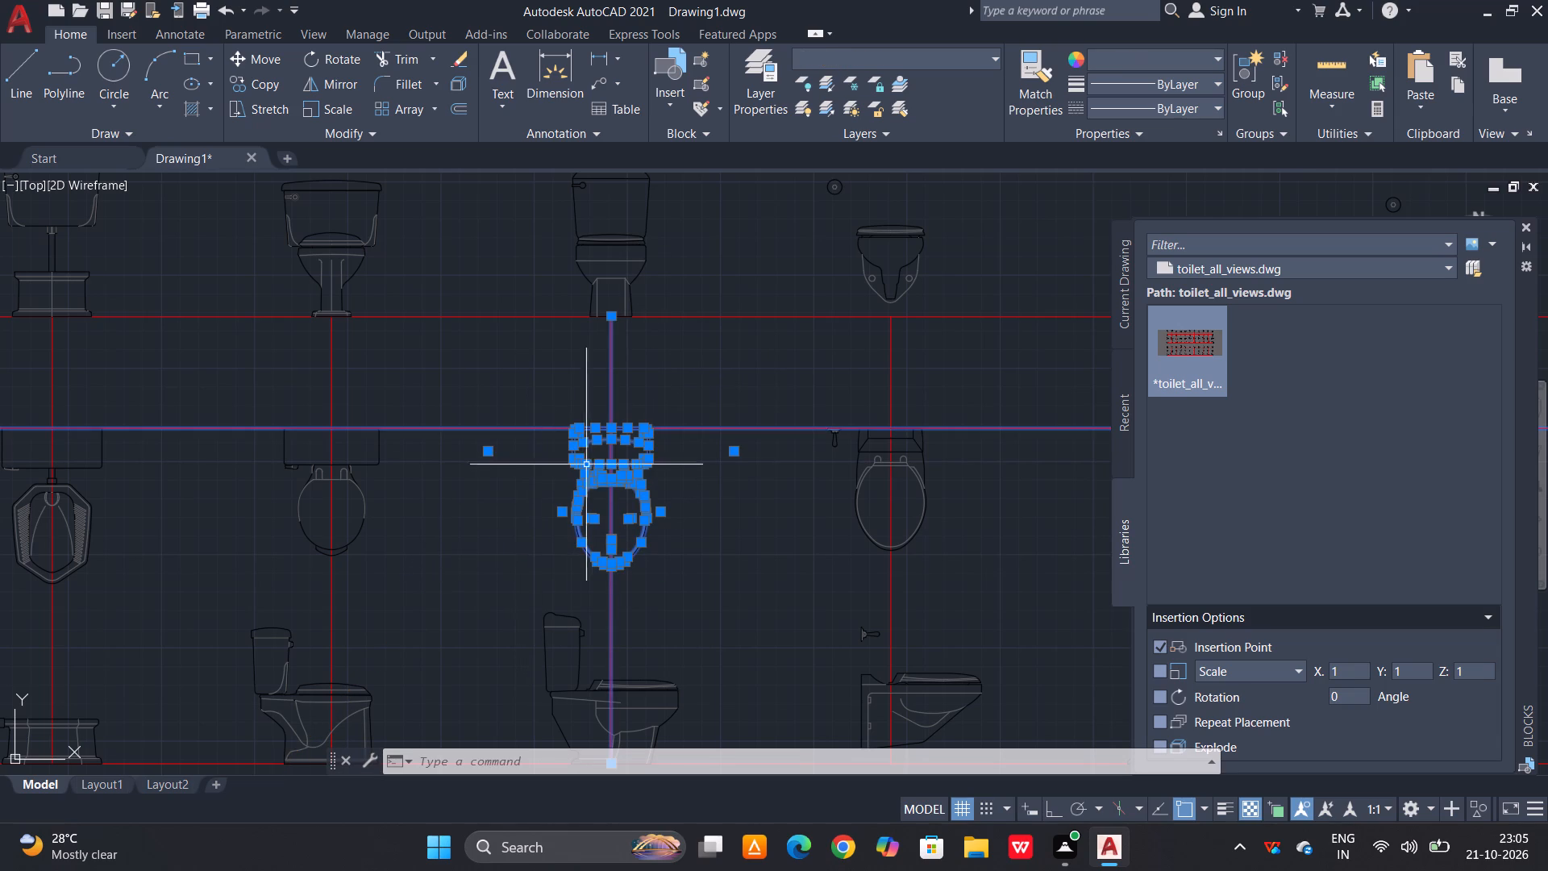
shift+click(635, 402)
shift+click(592, 395)
shift+drag(779, 408, 776, 421)
shift+click(753, 472)
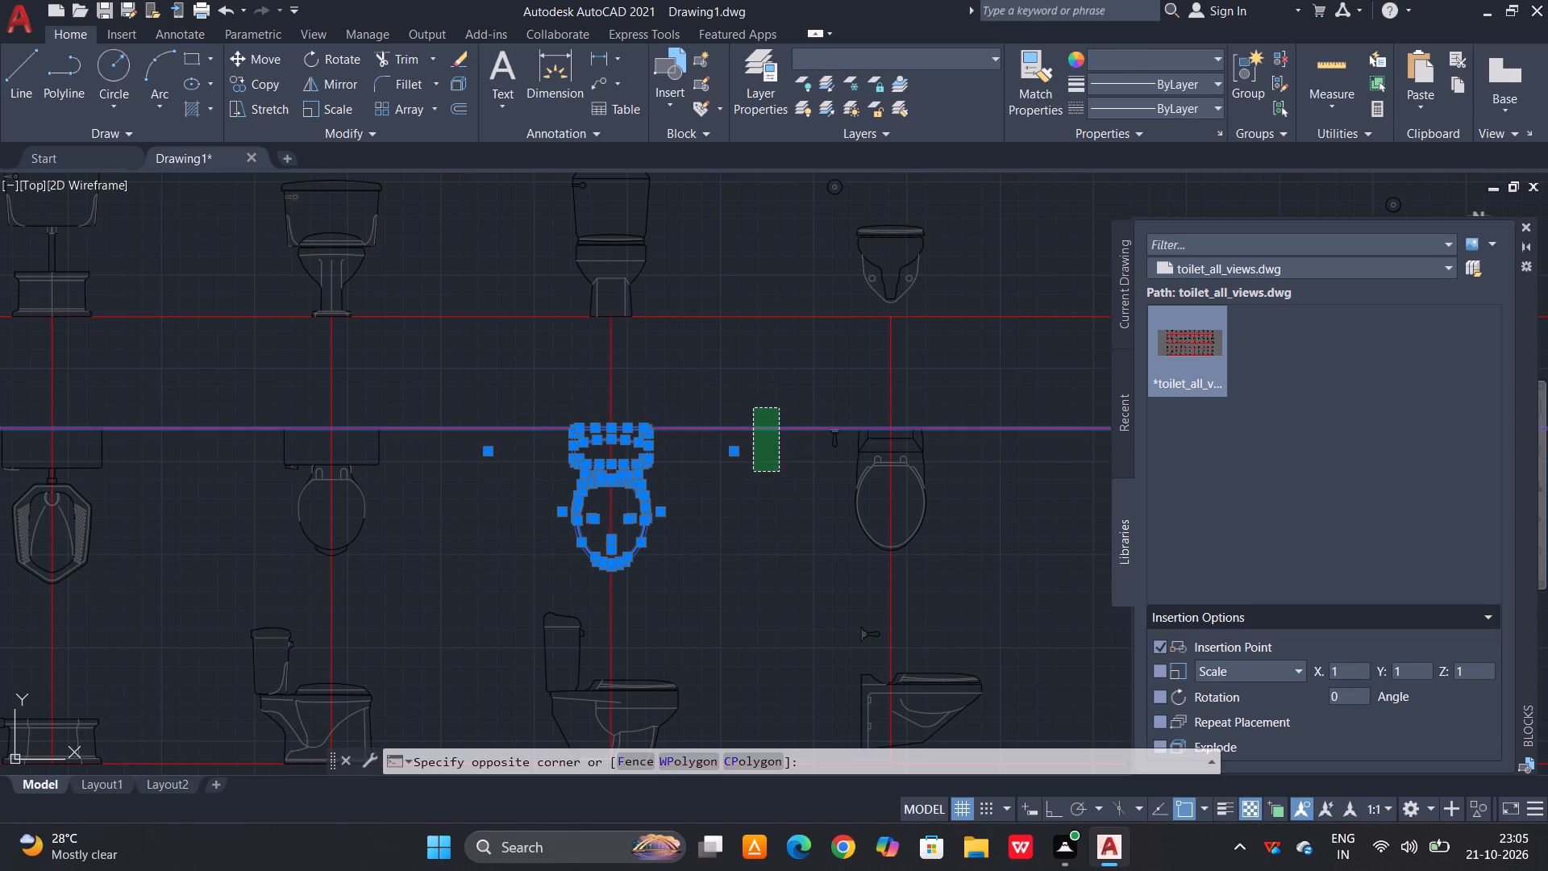
key(m)
key(space)
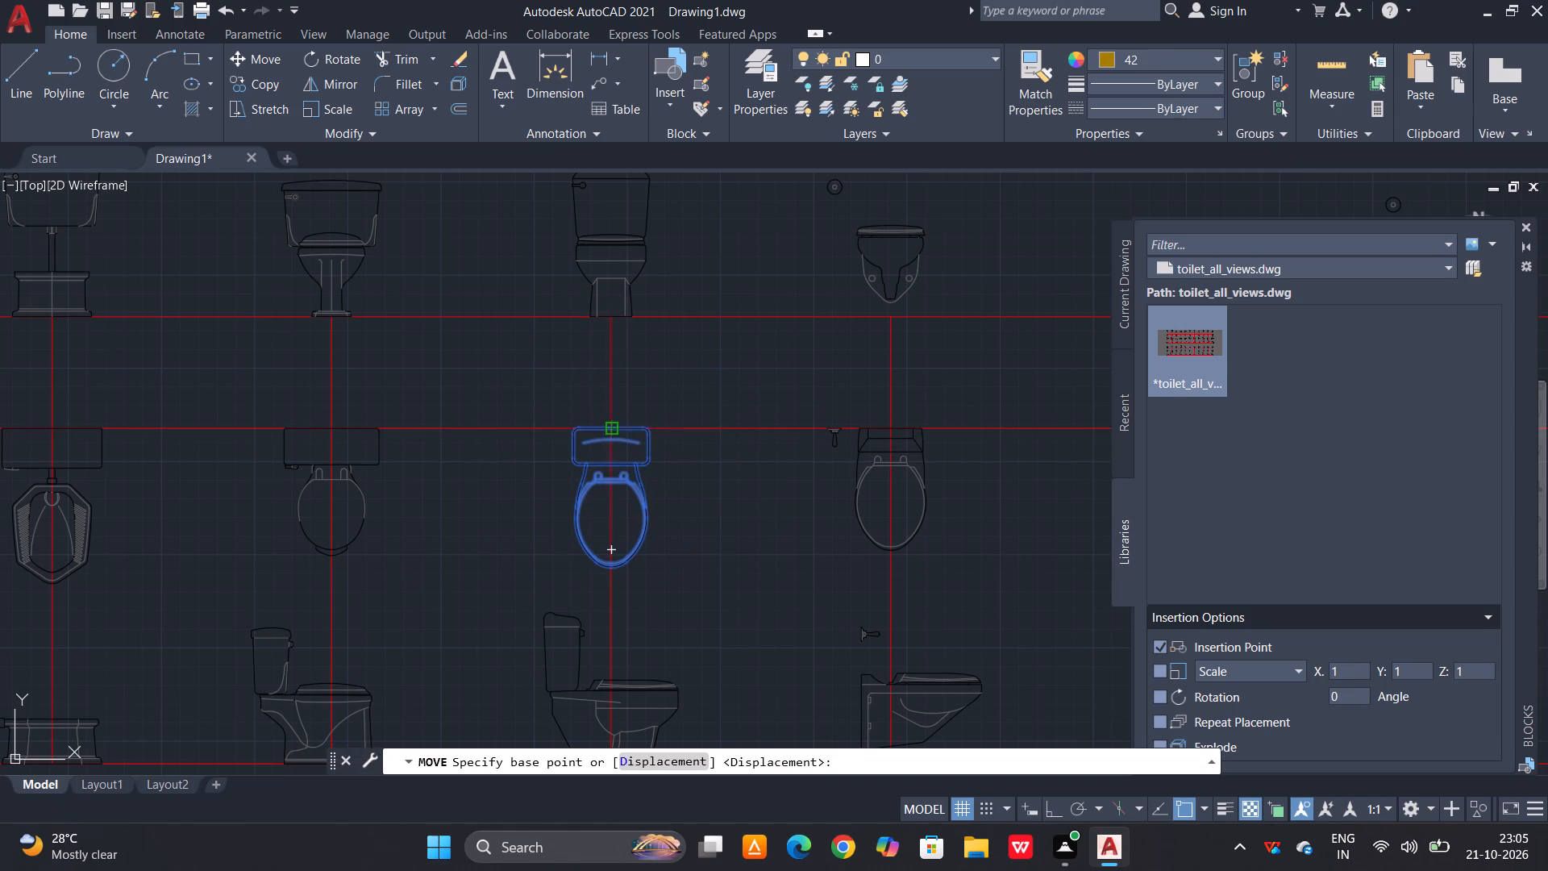
click(608, 431)
scroll(612, 424, down, 7)
middle_drag(460, 698, 460, 694)
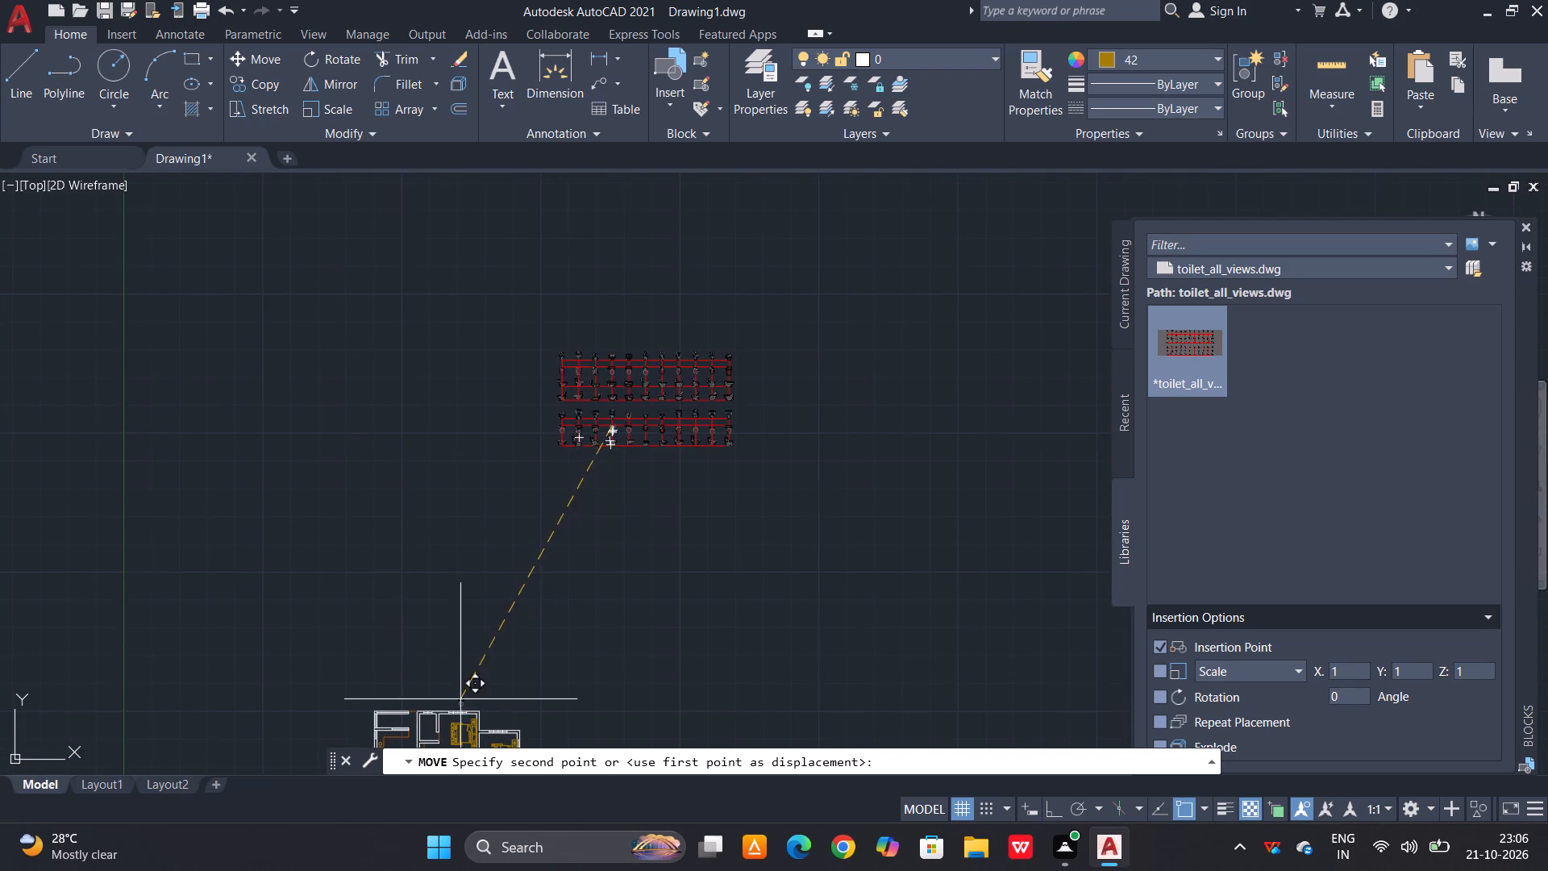
middle_drag(460, 694, 548, 552)
scroll(547, 552, up, 4)
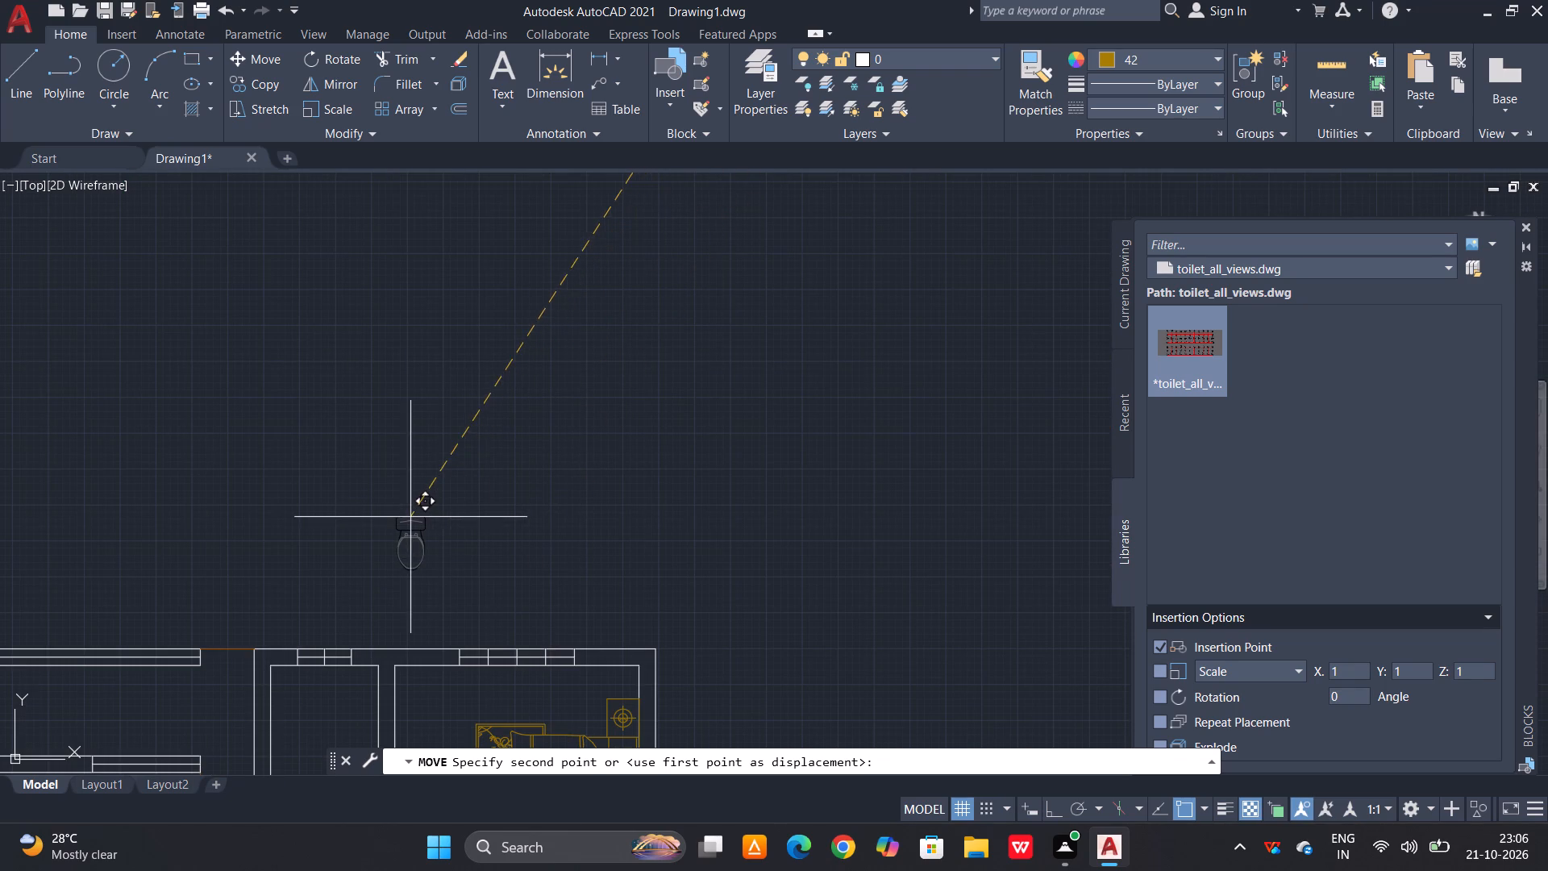
click(410, 517)
Set the colour of all the moved toilet's objects to index colour 120.
scroll(384, 585, up, 3)
drag(611, 260, 590, 282)
click(326, 584)
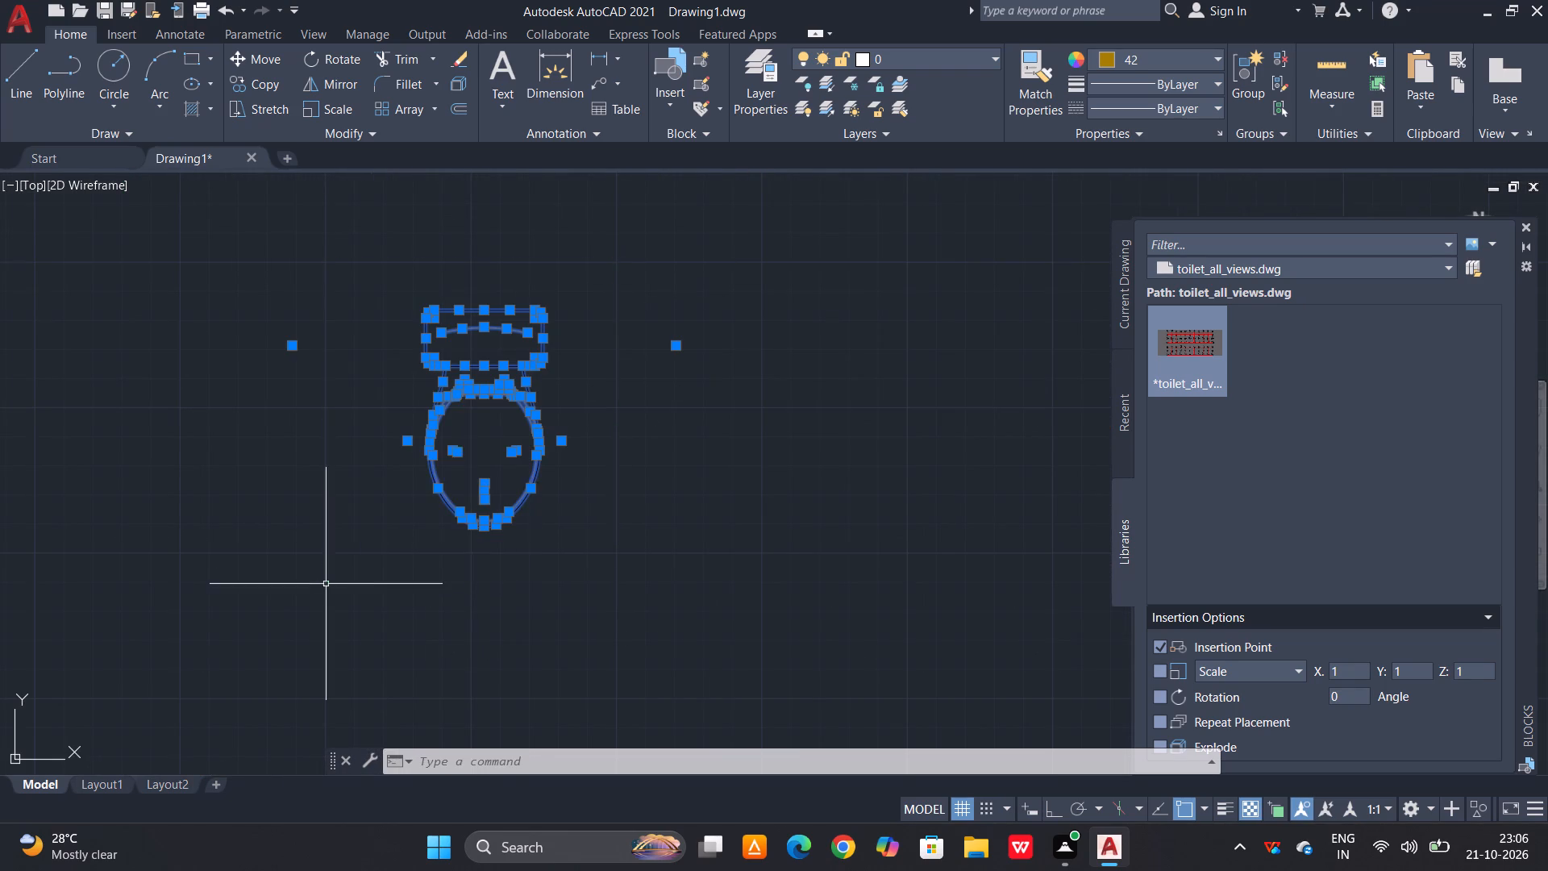
click(1214, 56)
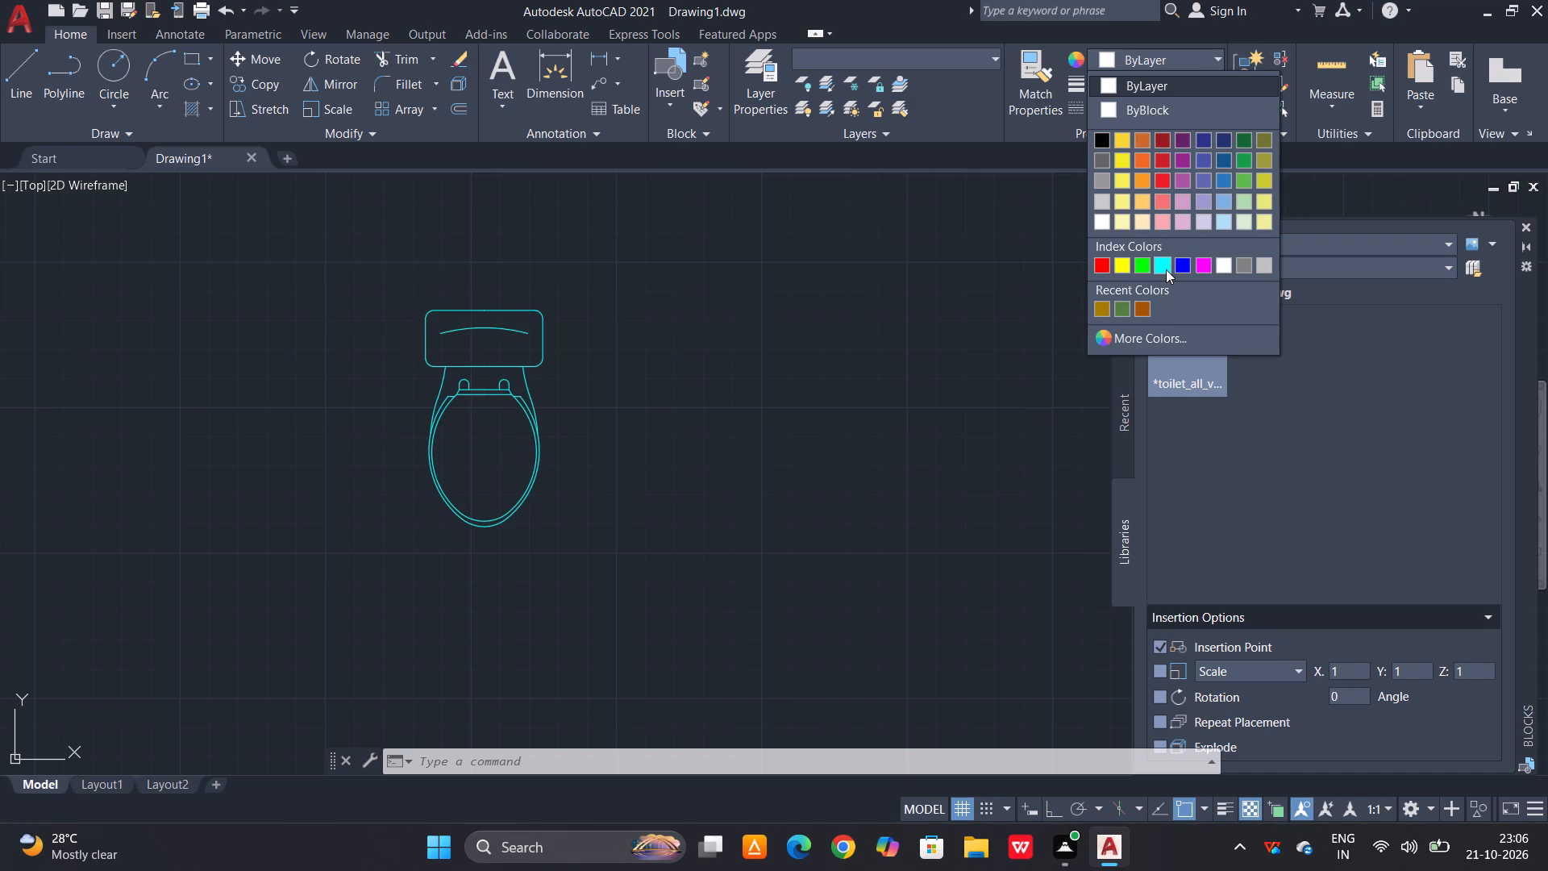
click(1182, 340)
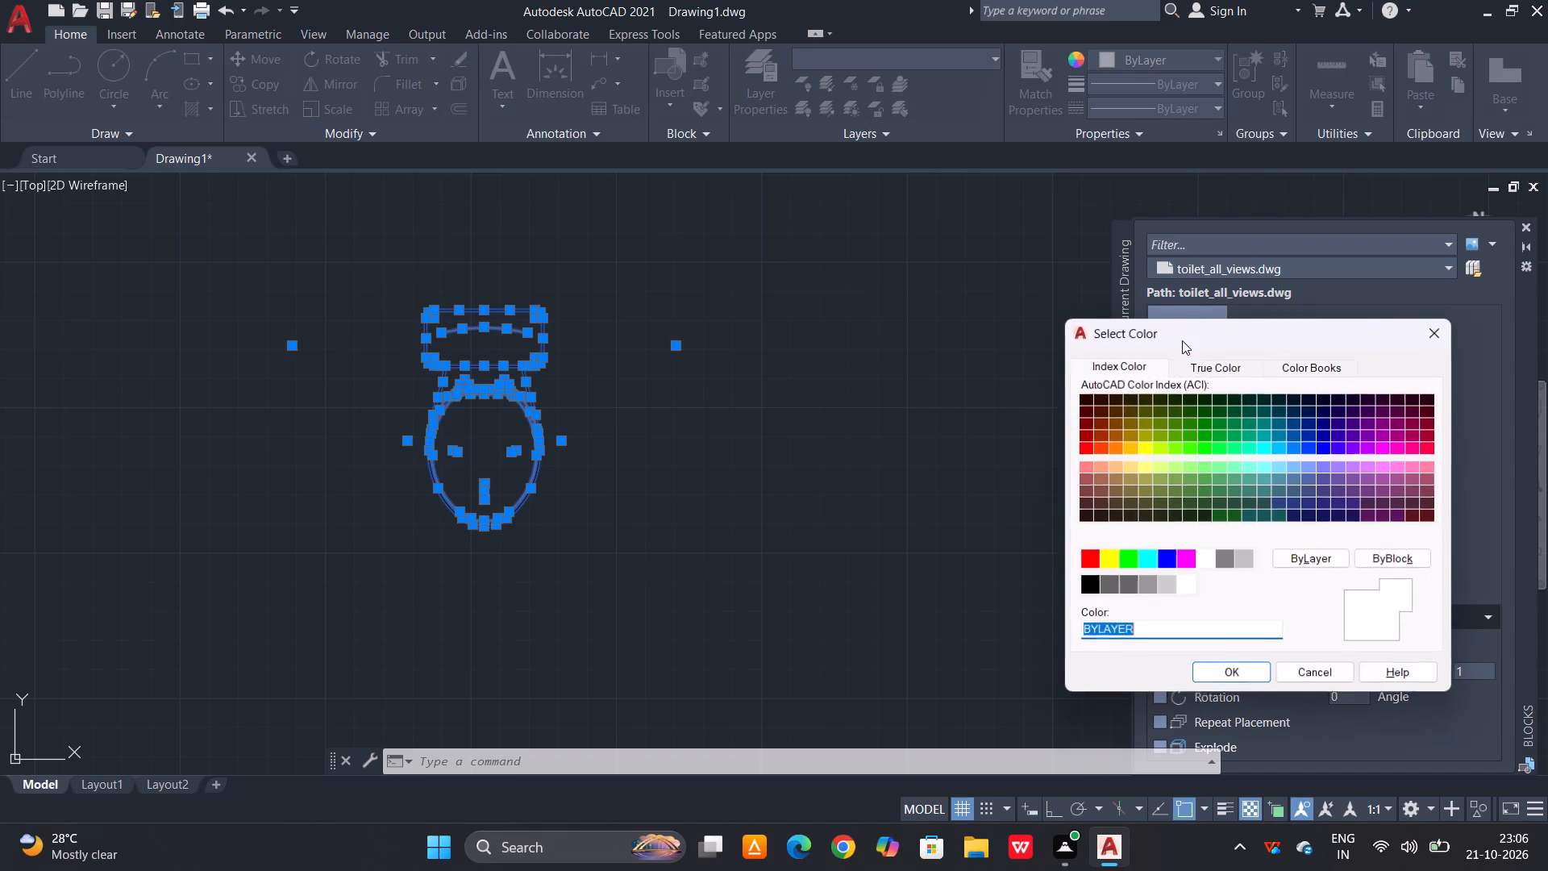
click(1276, 448)
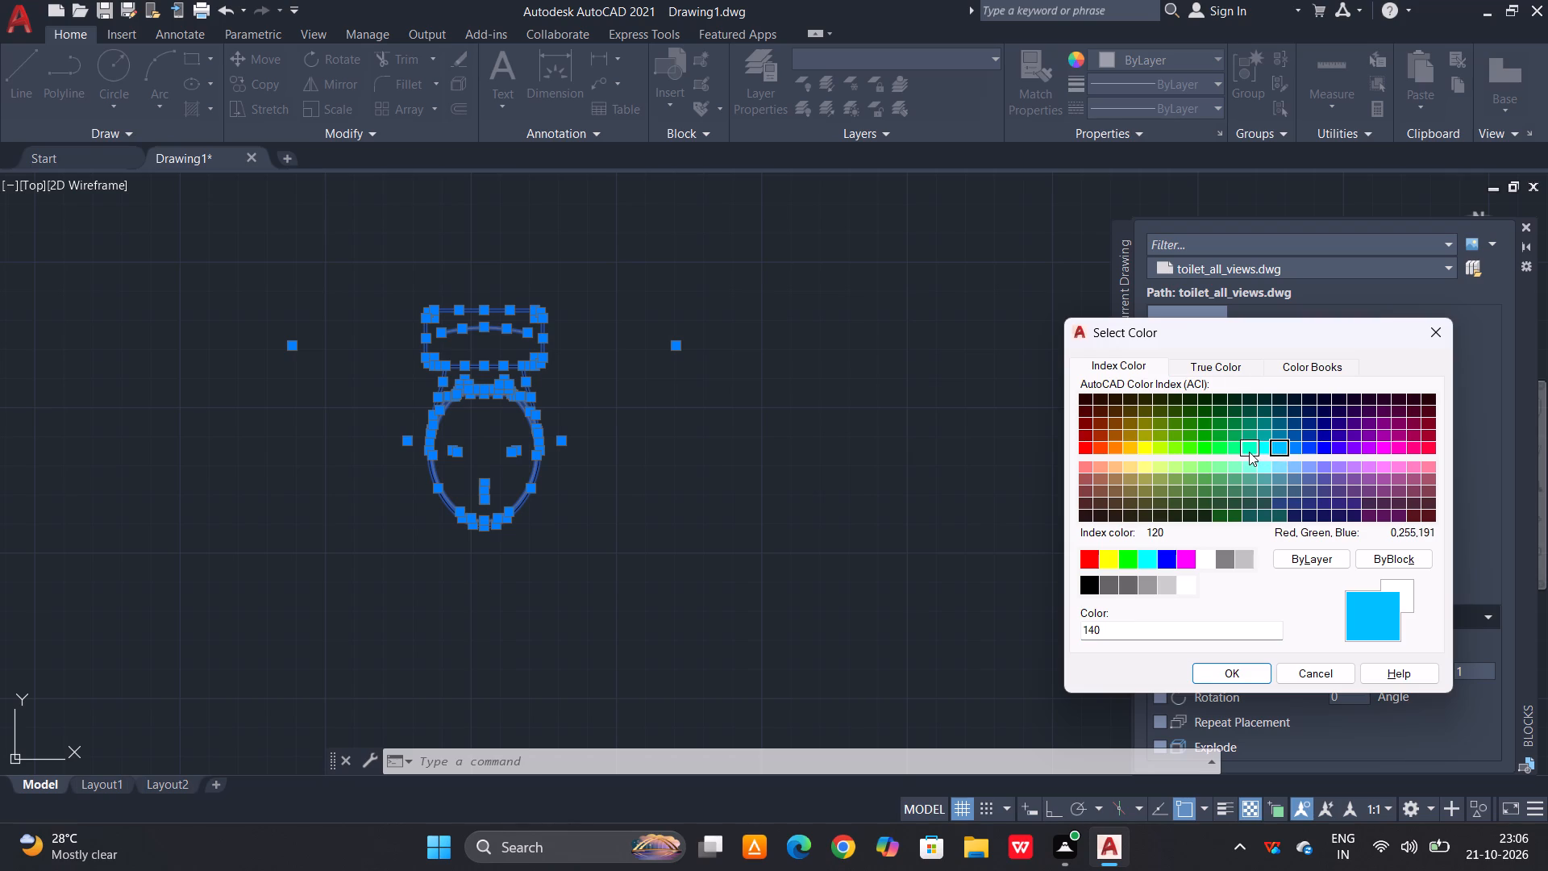
click(1249, 452)
click(1234, 672)
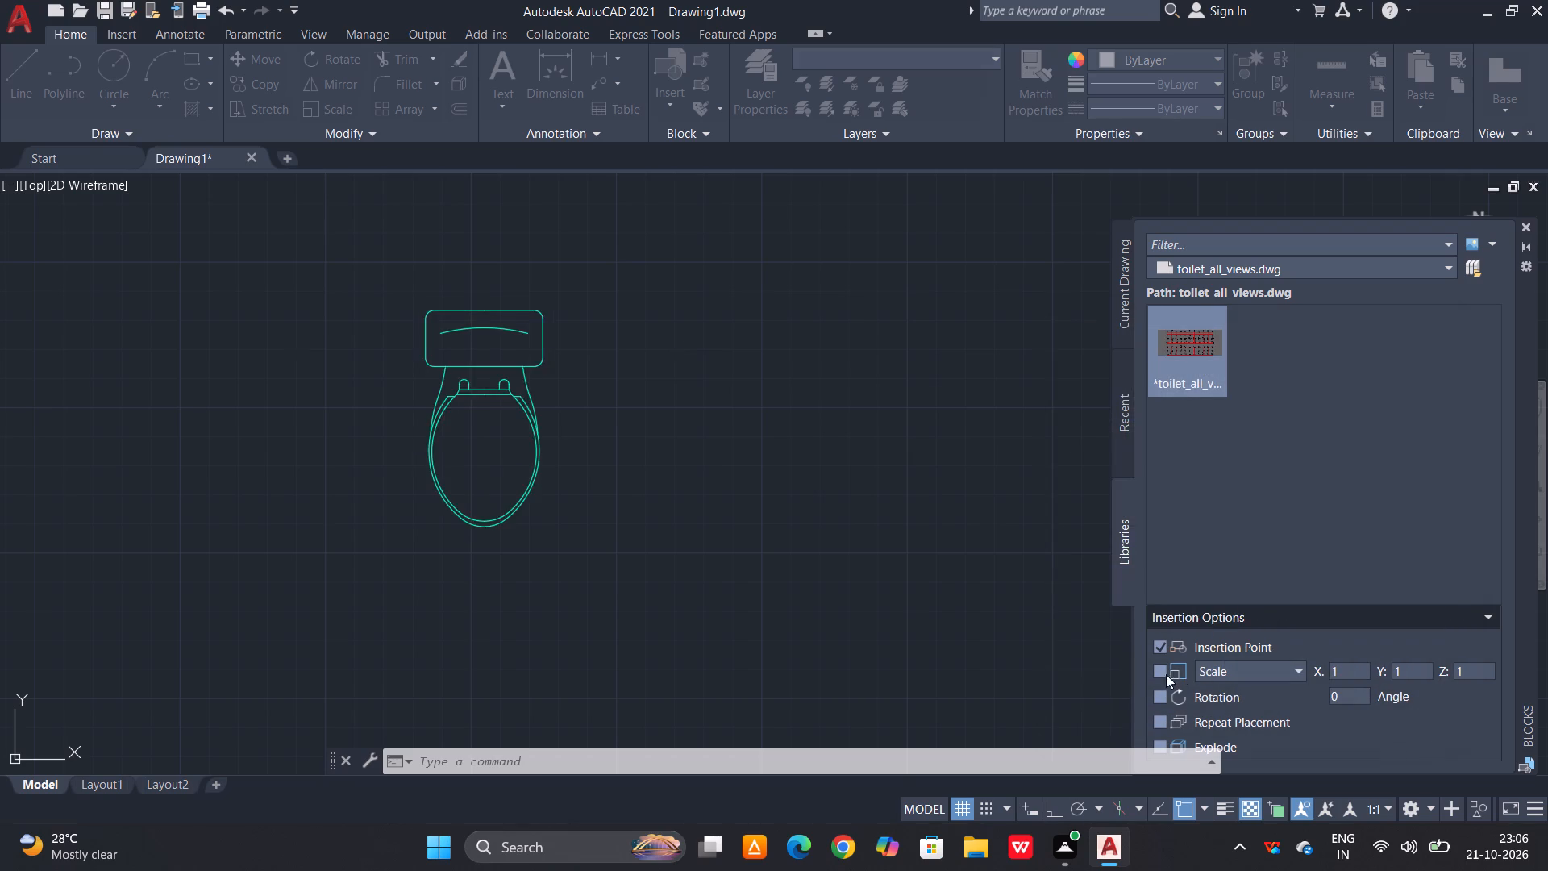
key(Escape)
Define the toilet's objects as a block named pan.
drag(661, 236, 655, 247)
click(333, 556)
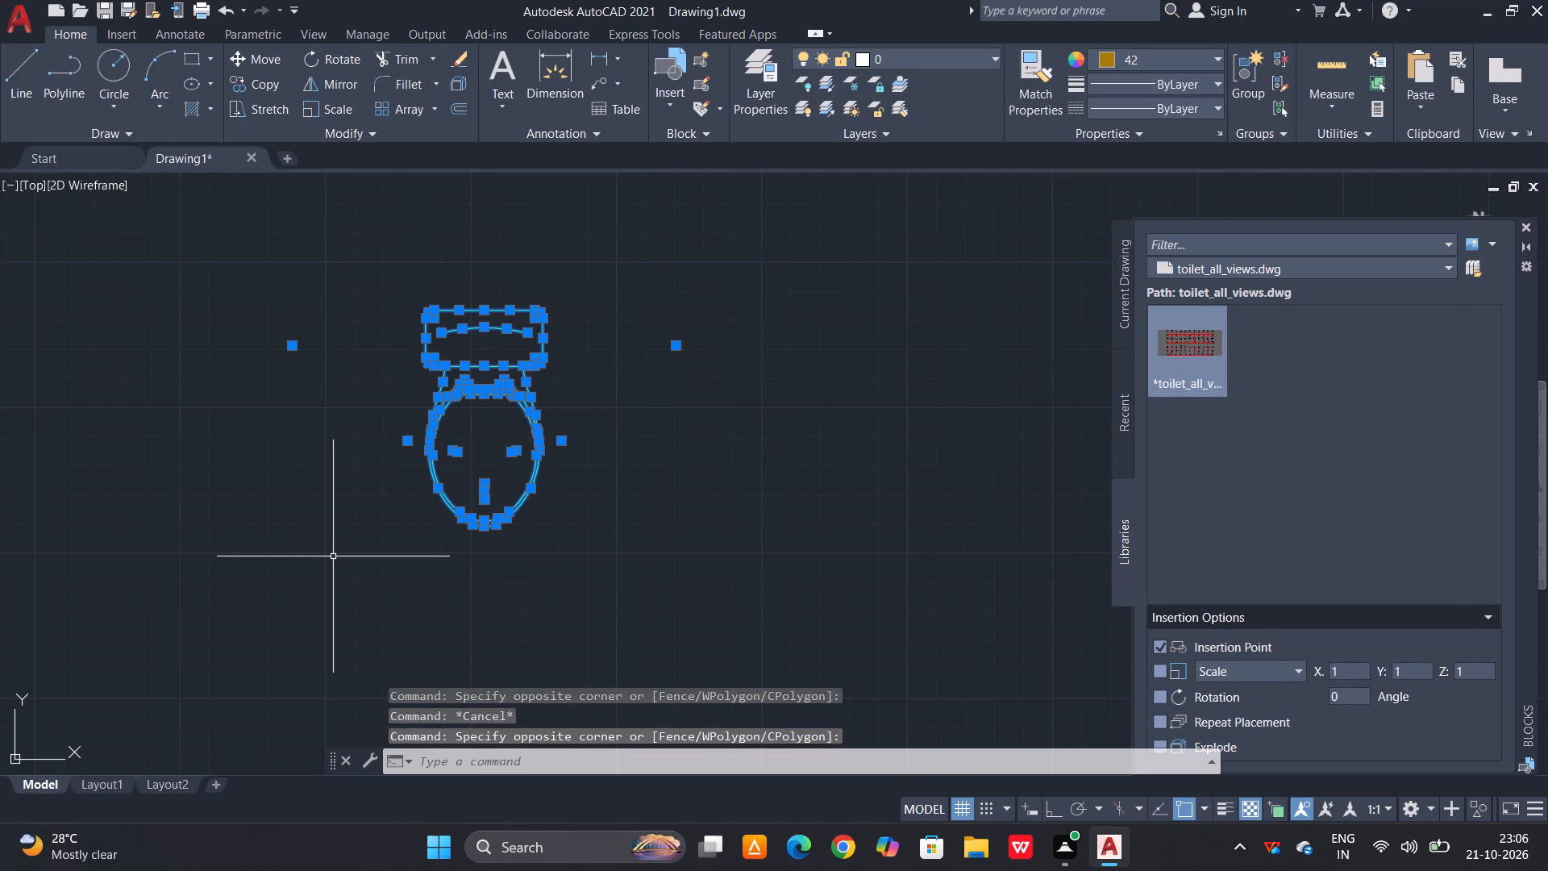
text(b)
key(space)
text(pan)
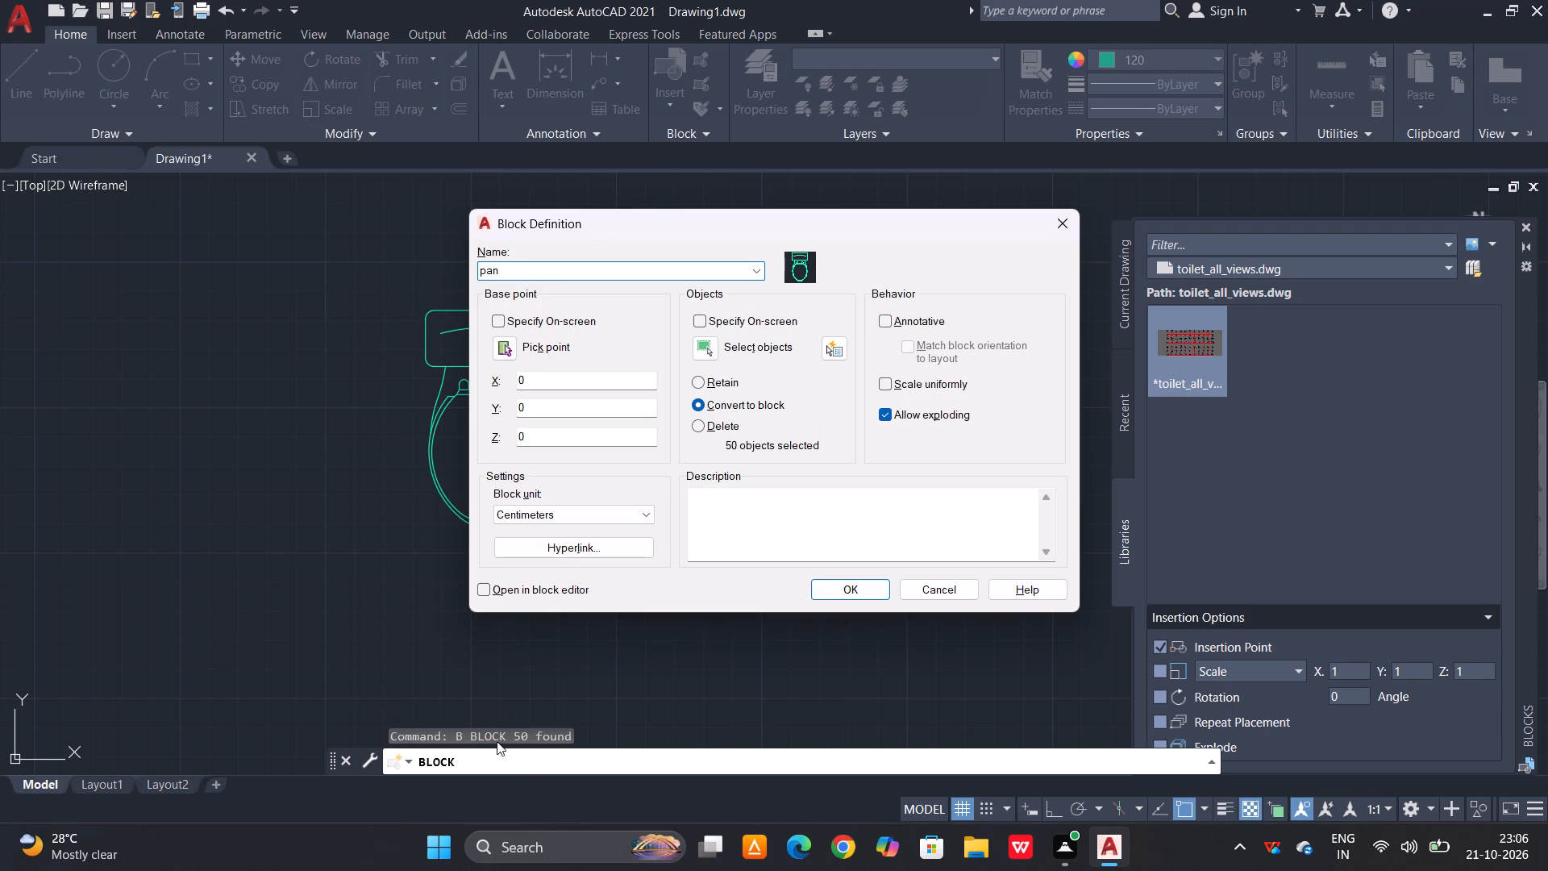
click(847, 594)
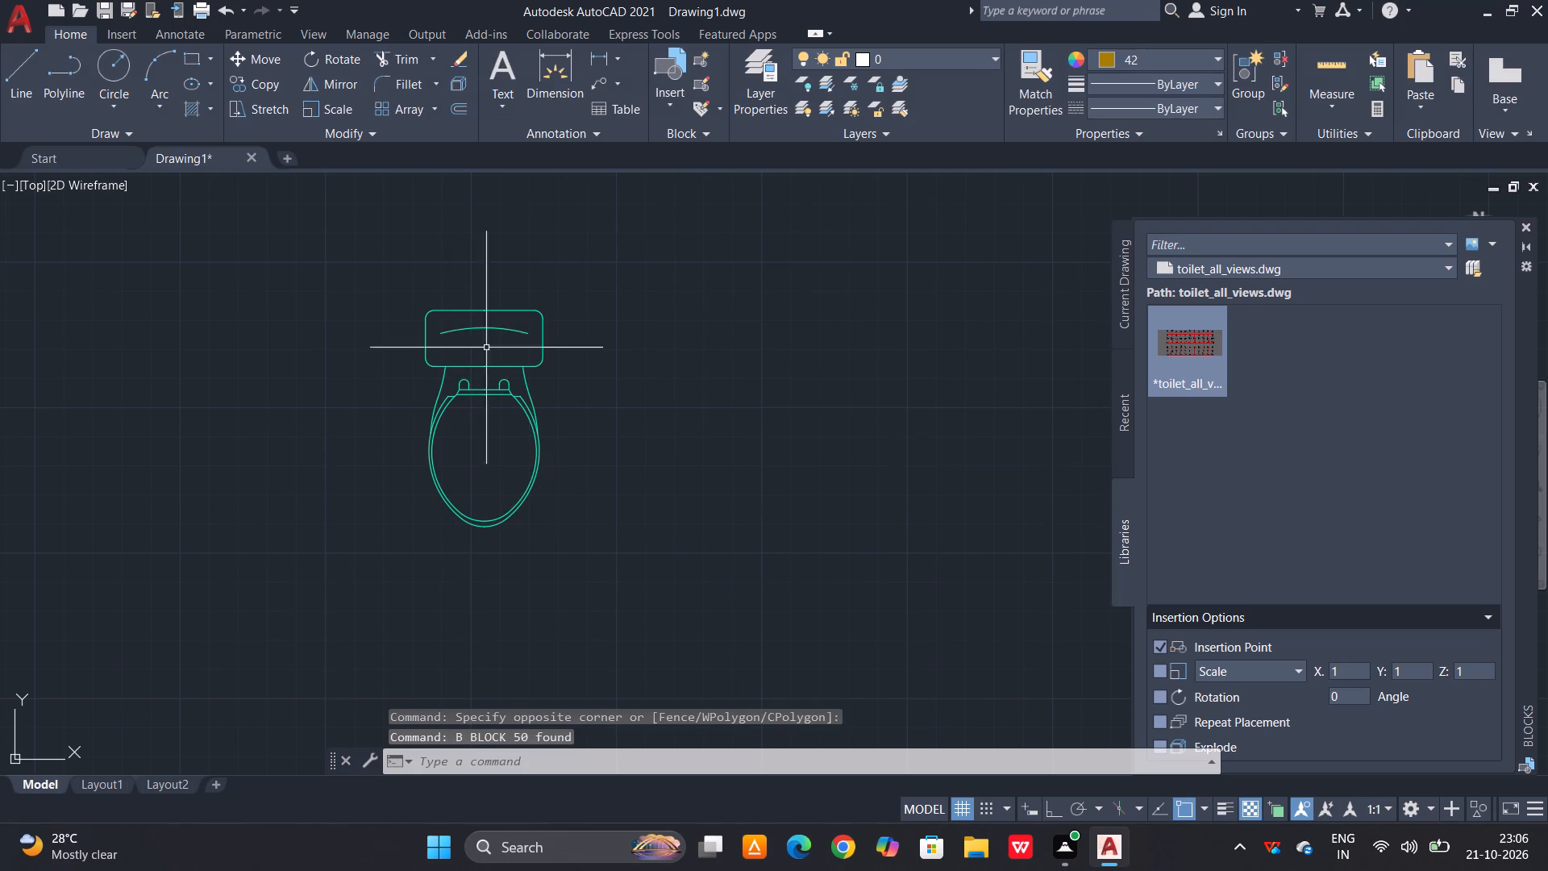
Move the pan block by its tank's back midpoint to the windowed top wall inside the small bathroom beside the upper bedroom.
drag(505, 256, 497, 306)
click(417, 456)
key(m)
key(space)
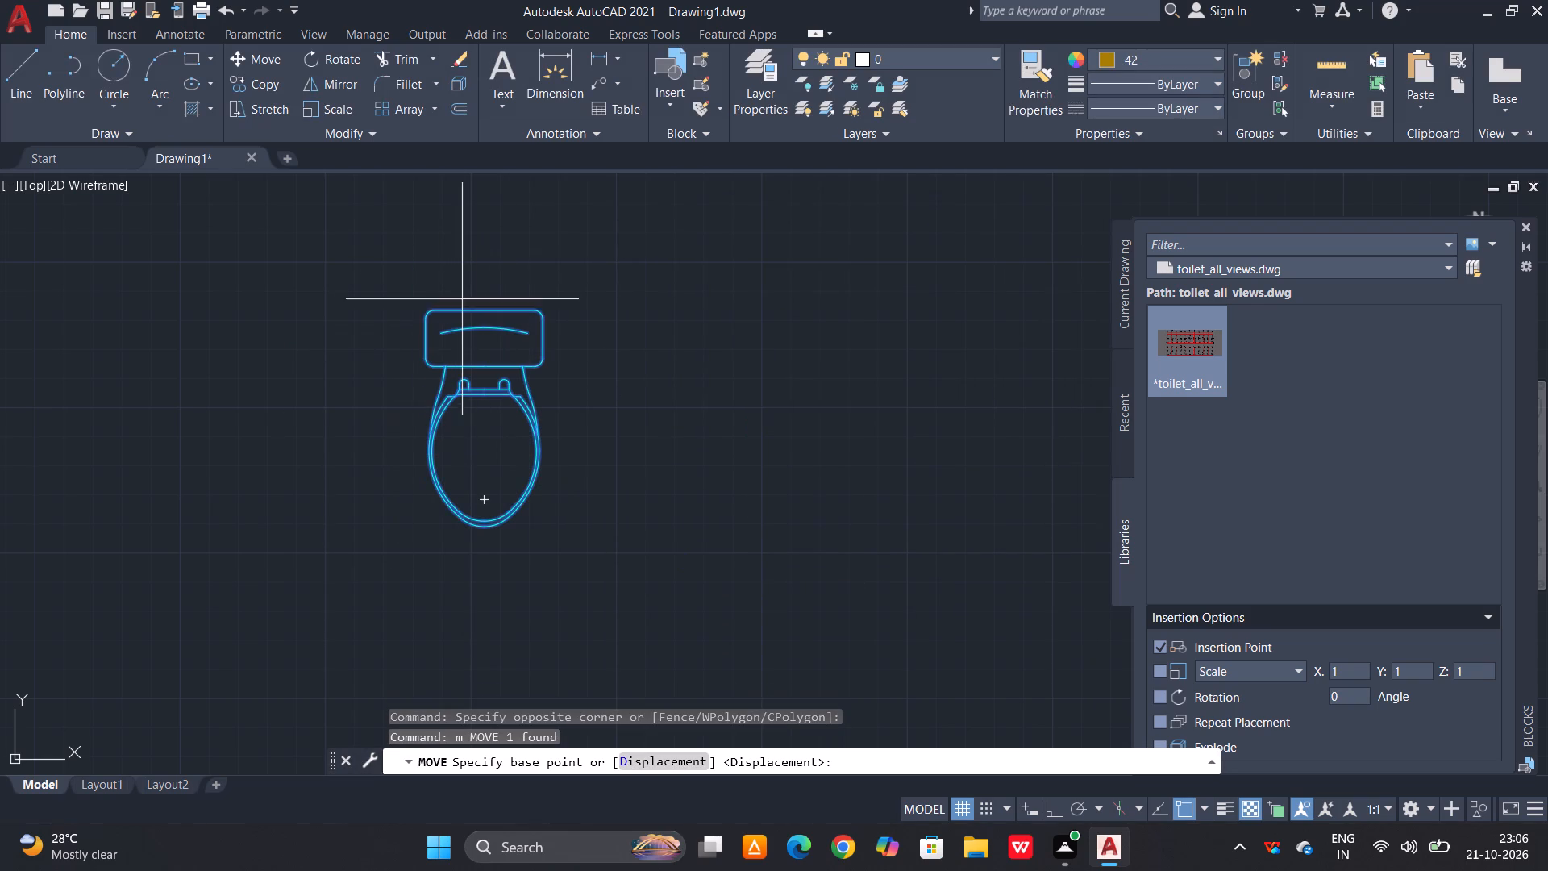
click(485, 310)
scroll(485, 315, down, 4)
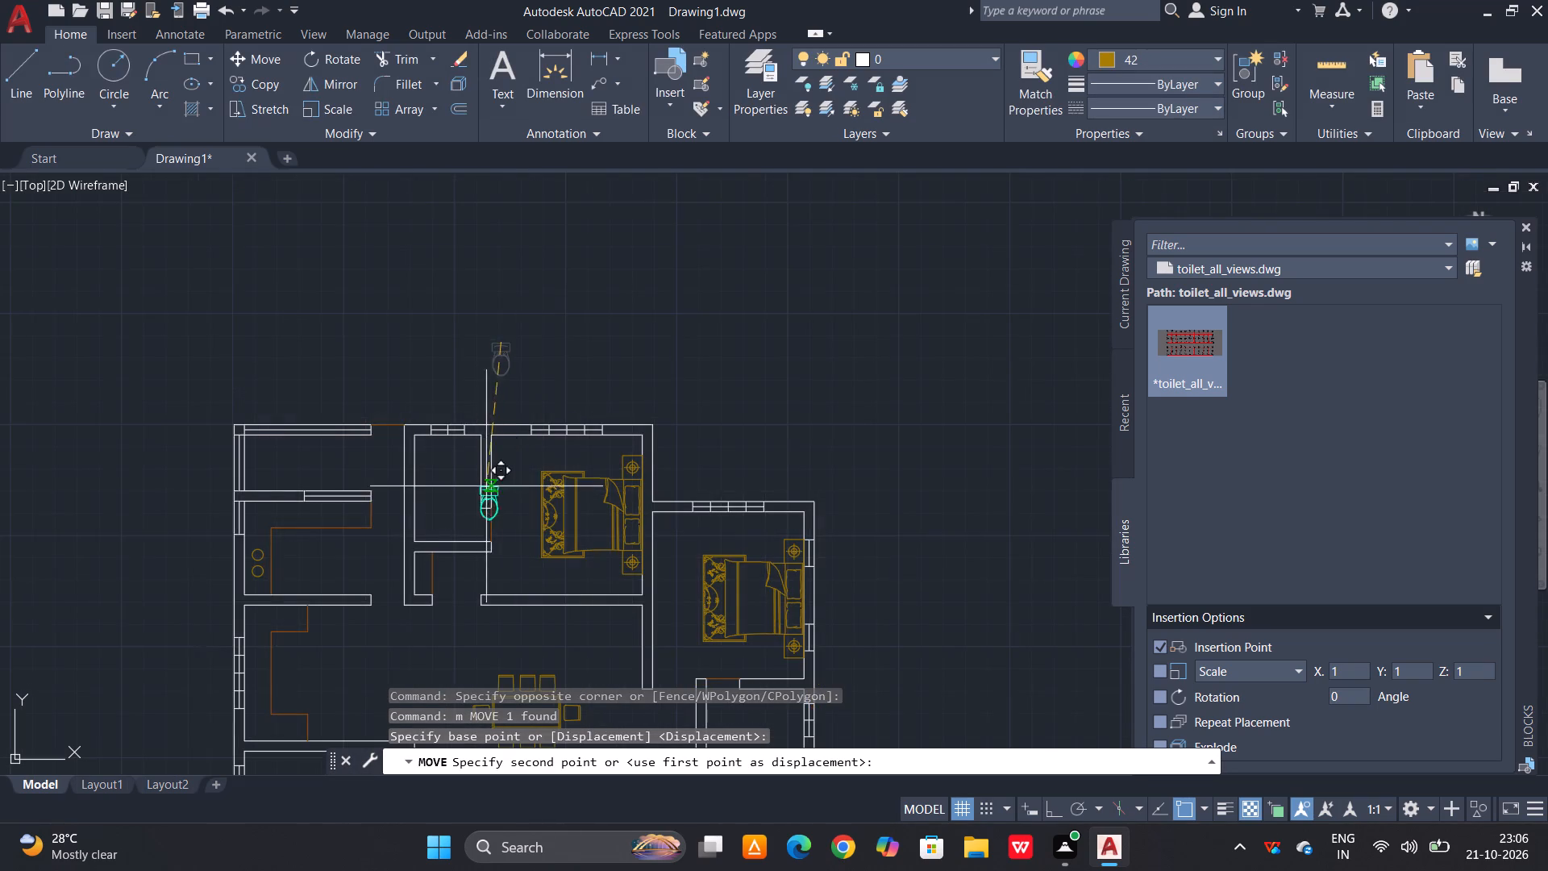
scroll(457, 435, up, 3)
click(397, 425)
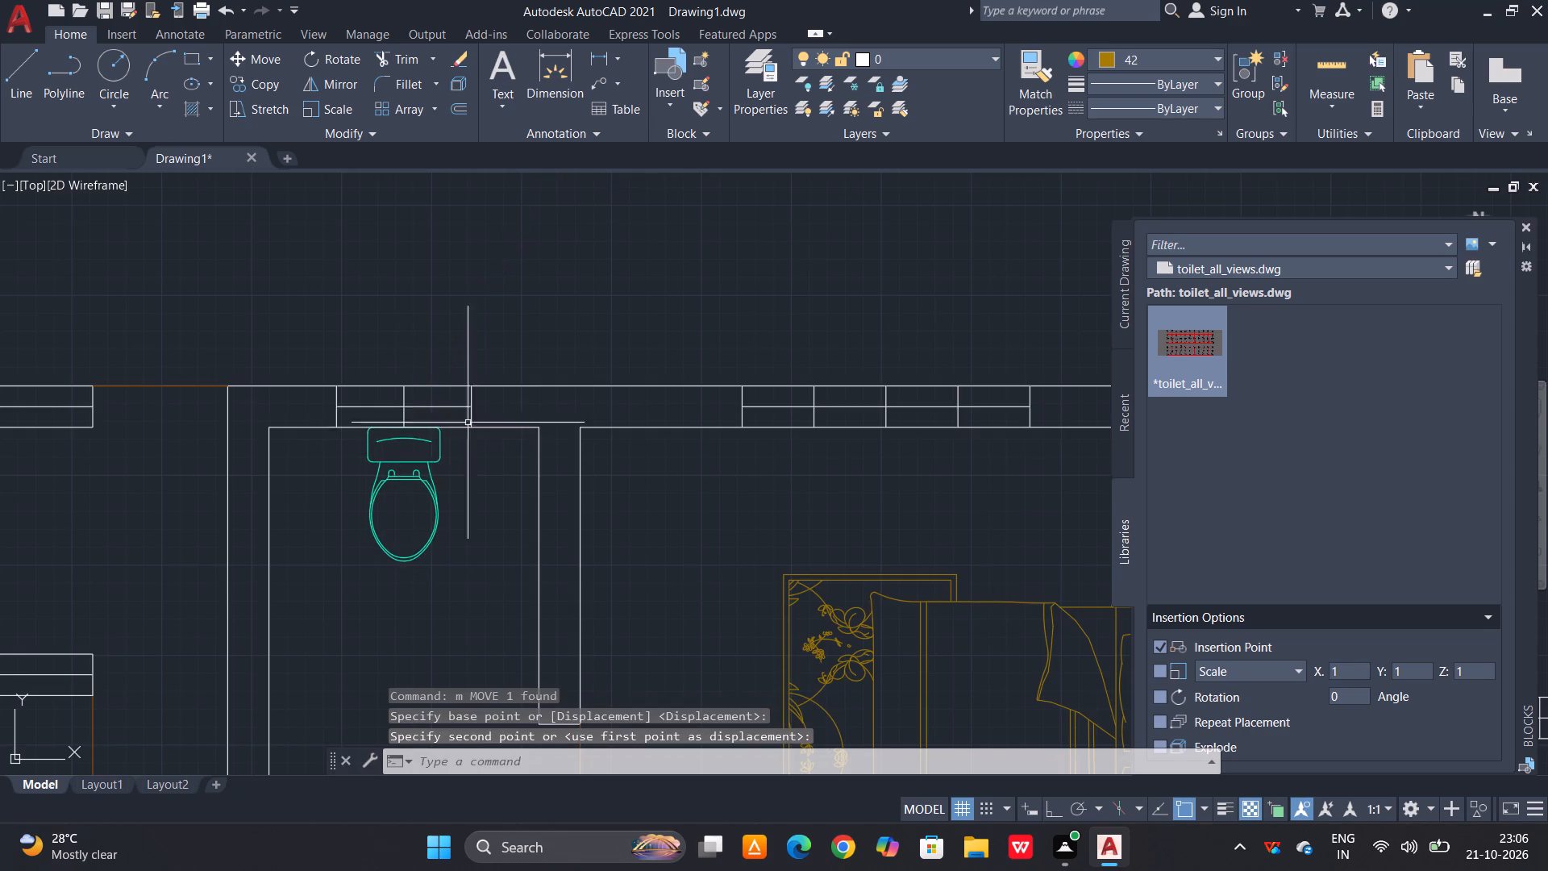
Copy the pan block from the upper bathroom to the empty area right of the floor plan.
scroll(537, 429, down, 3)
middle_drag(510, 563, 490, 382)
middle_drag(765, 561, 750, 488)
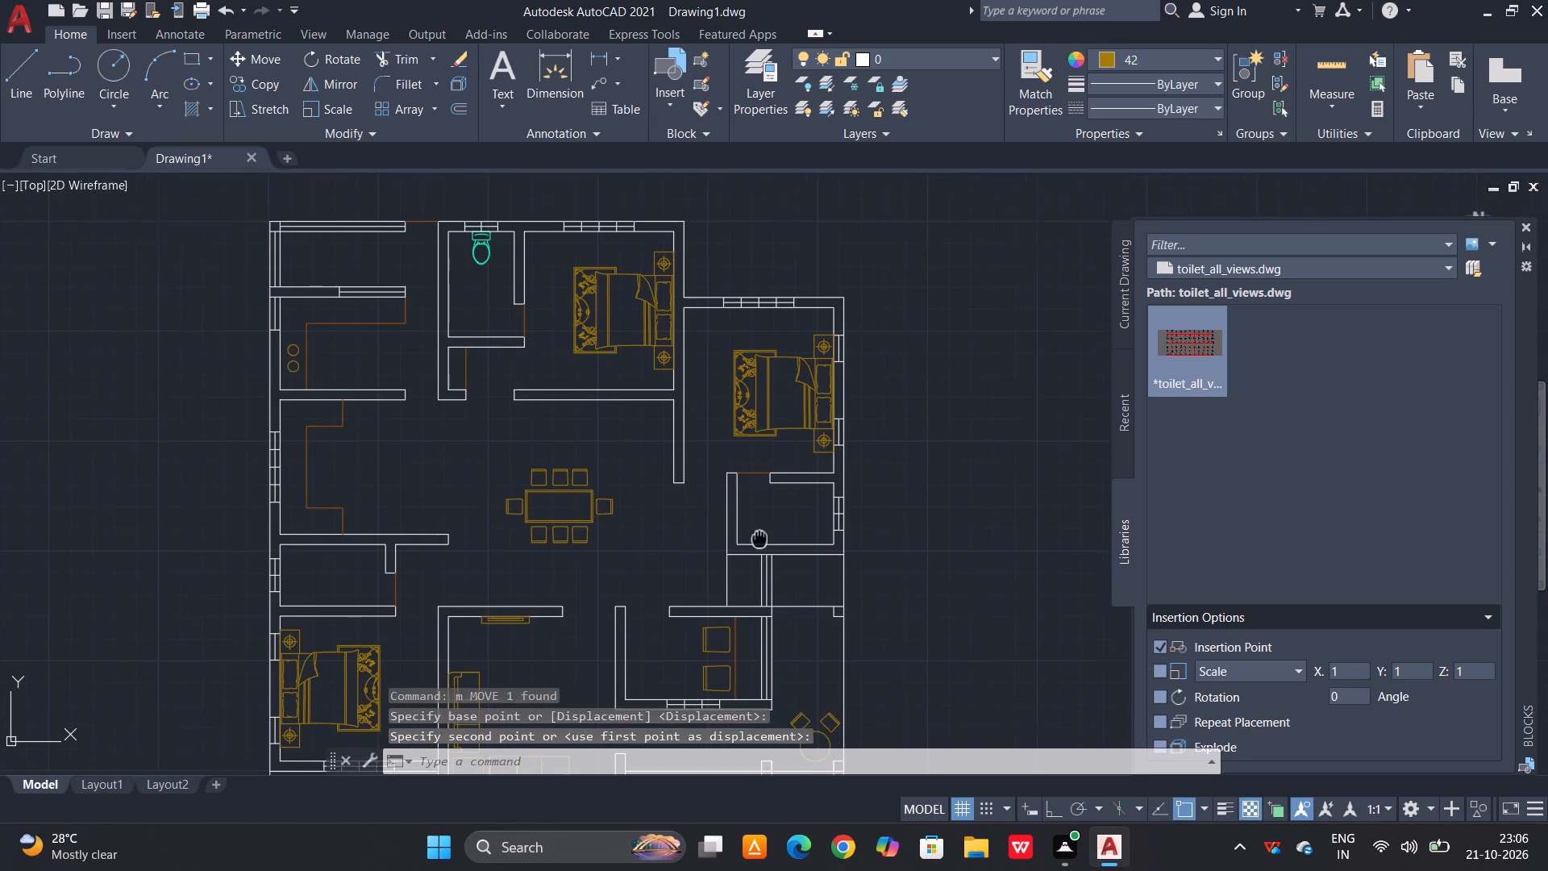
middle_drag(750, 488, 750, 486)
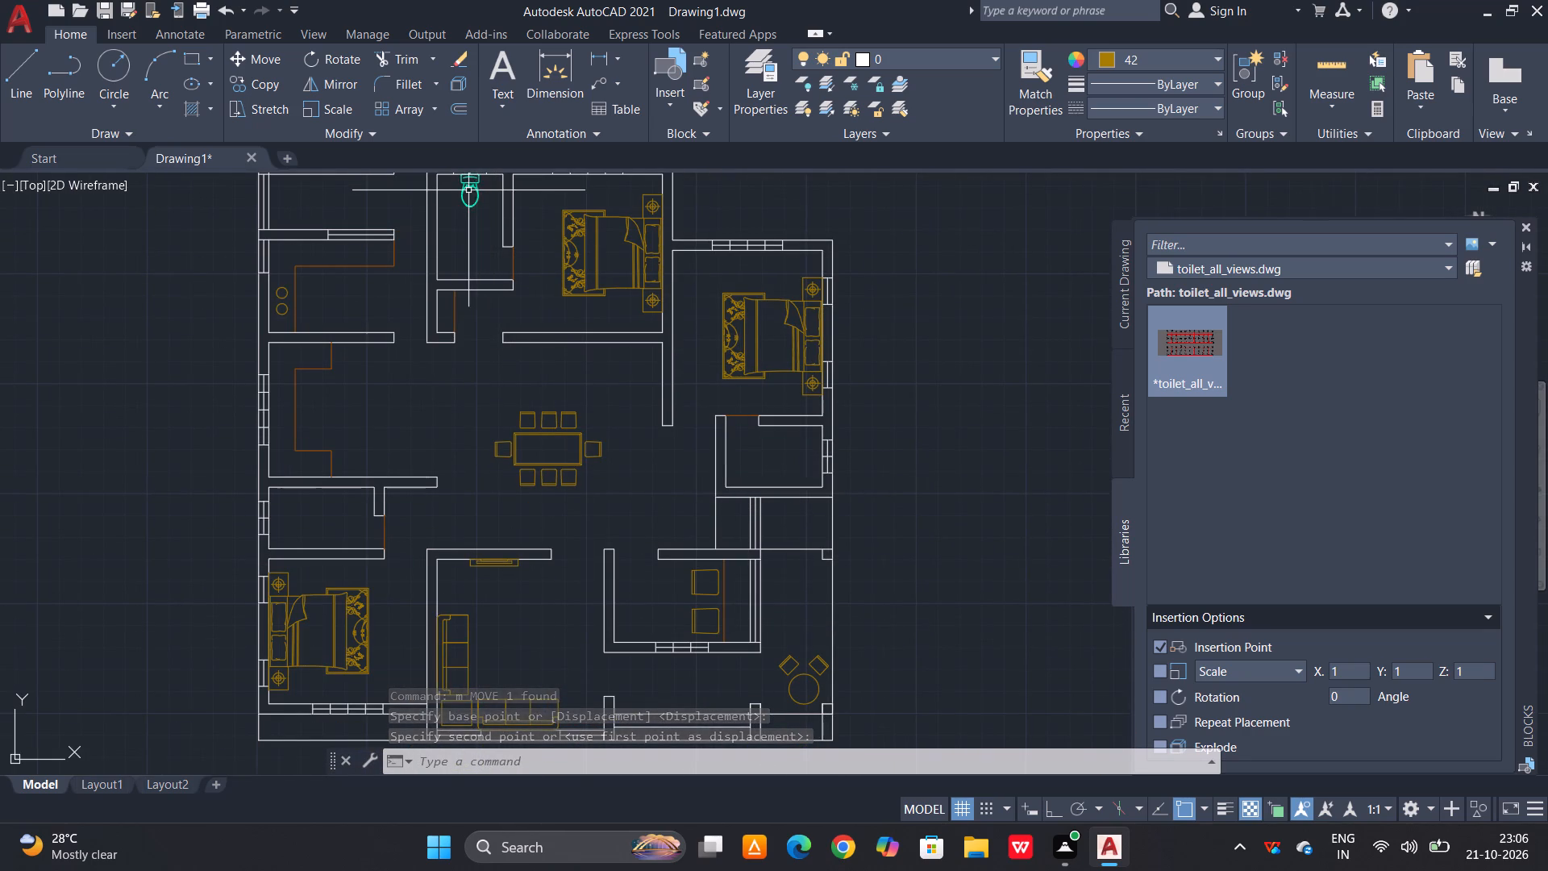
click(468, 190)
click(457, 231)
text(co)
key(space)
click(473, 204)
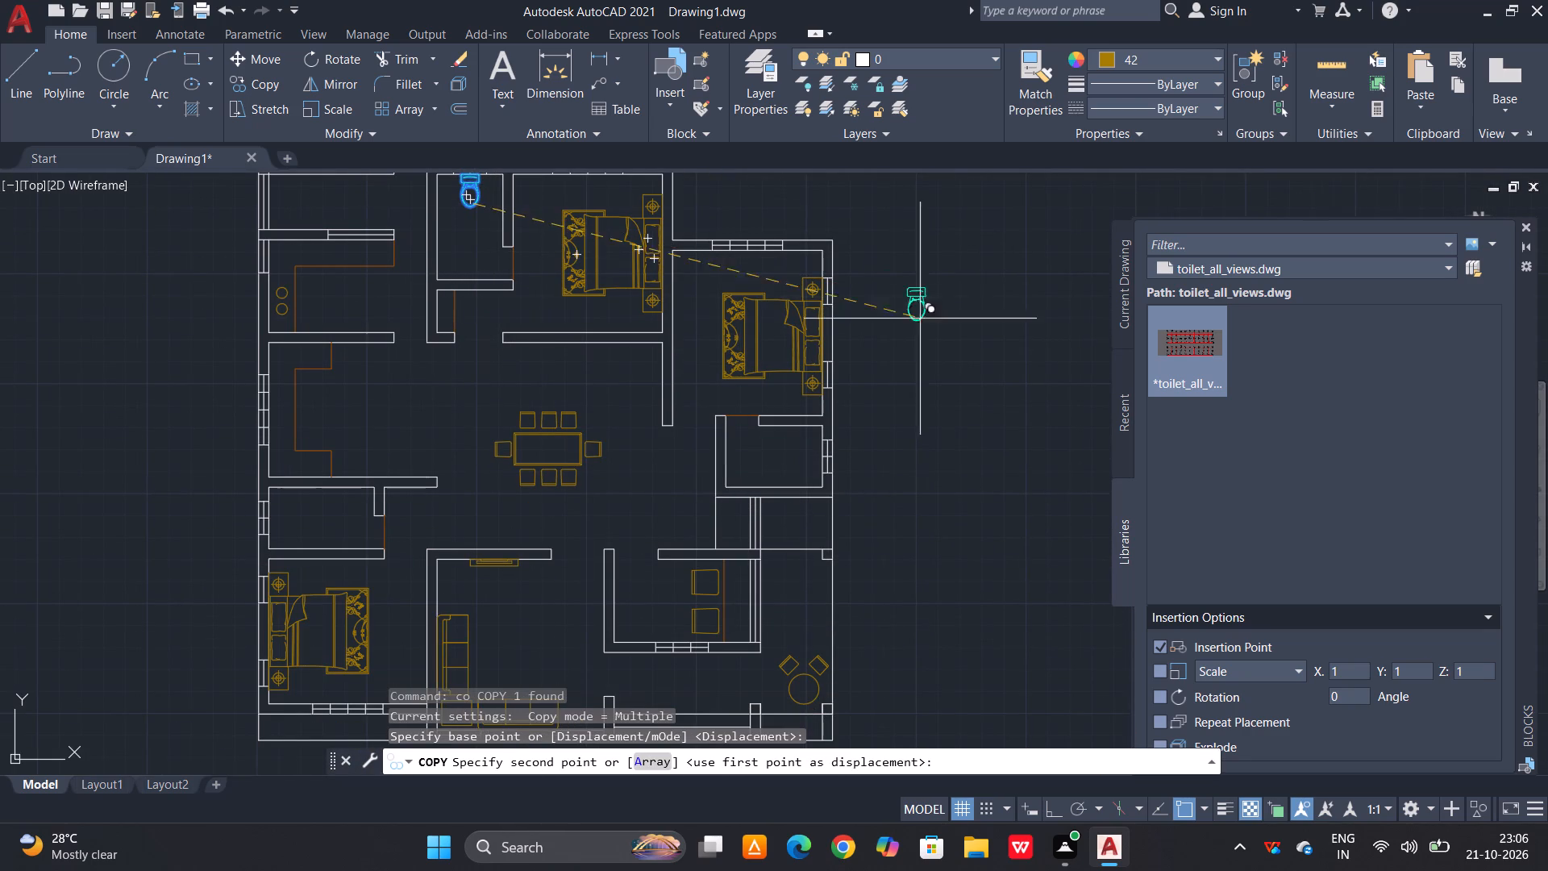
click(938, 490)
scroll(938, 481, up, 2)
key(Escape)
Turn on Ortho and rotate the copied toilet a quarter turn clockwise so its tank faces right.
drag(977, 410, 969, 435)
click(905, 506)
key(F8)
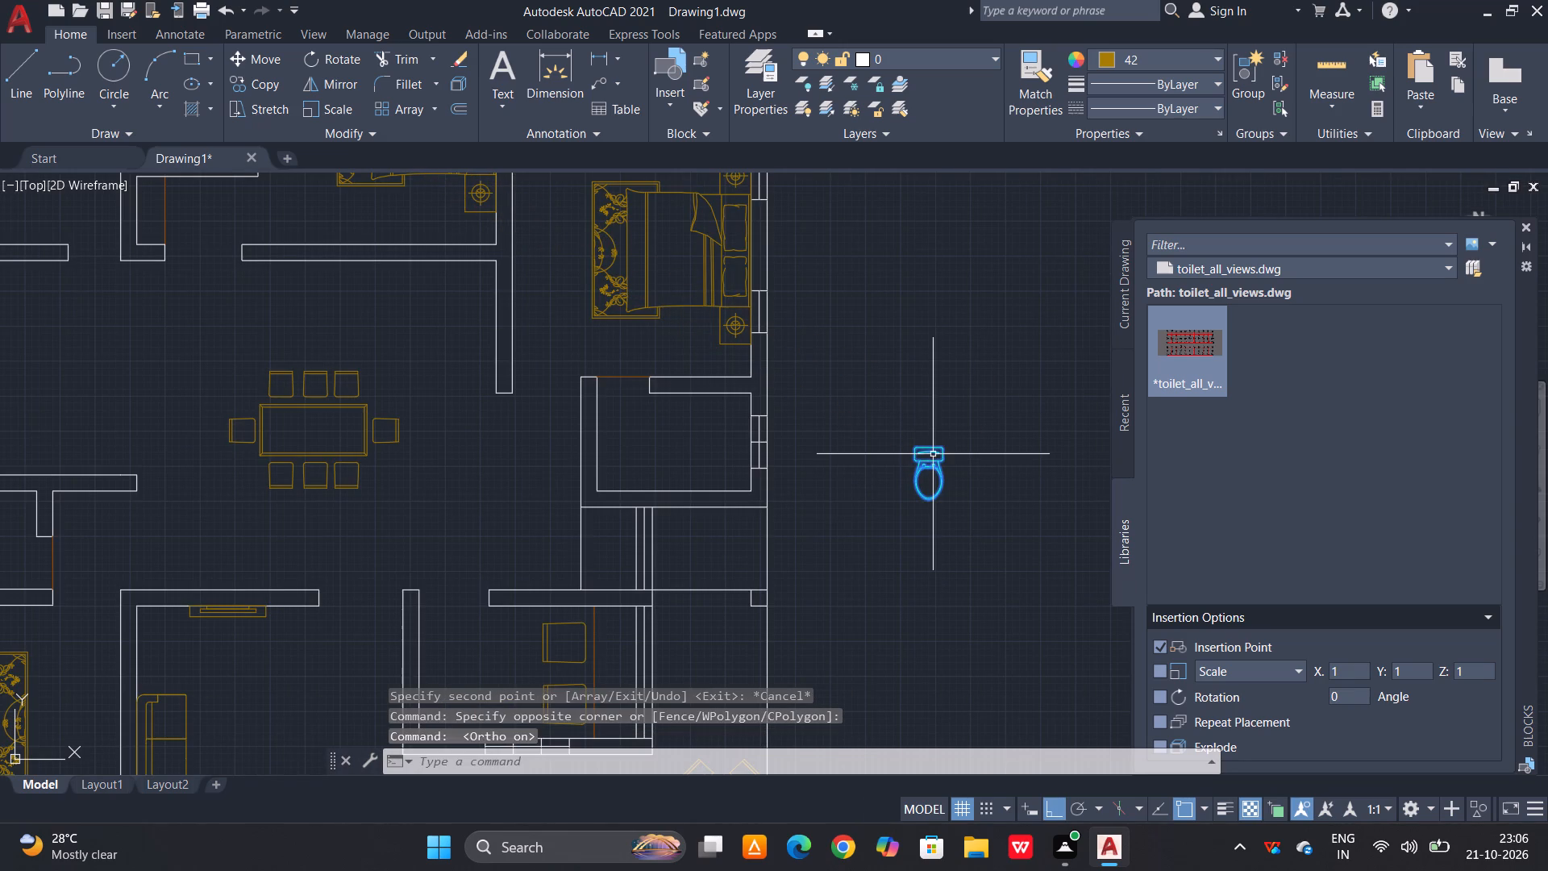
text(ro)
key(space)
click(931, 447)
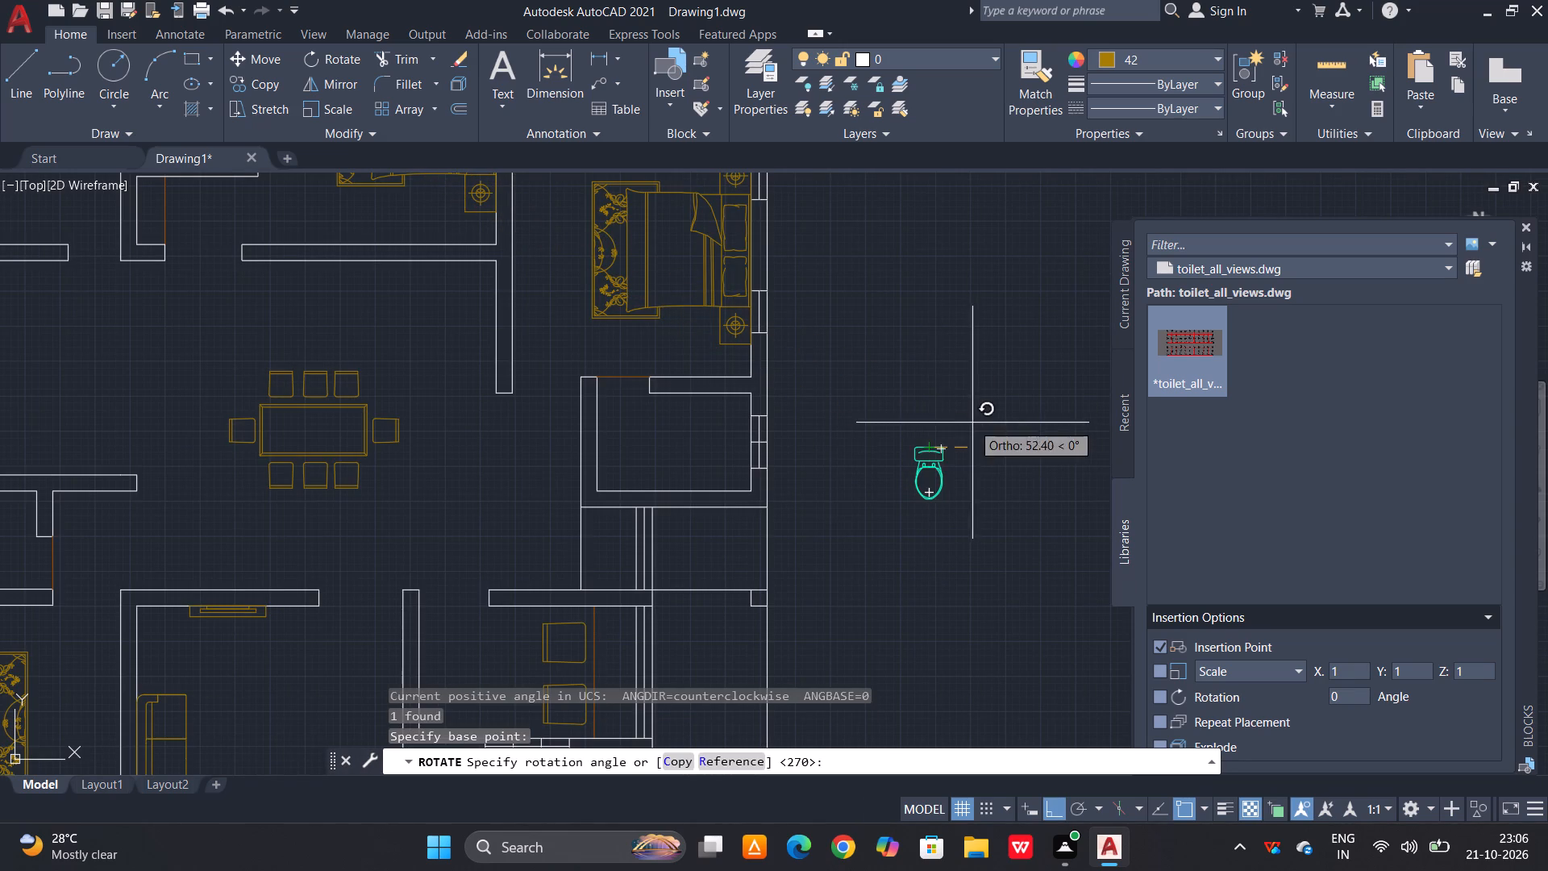
click(946, 631)
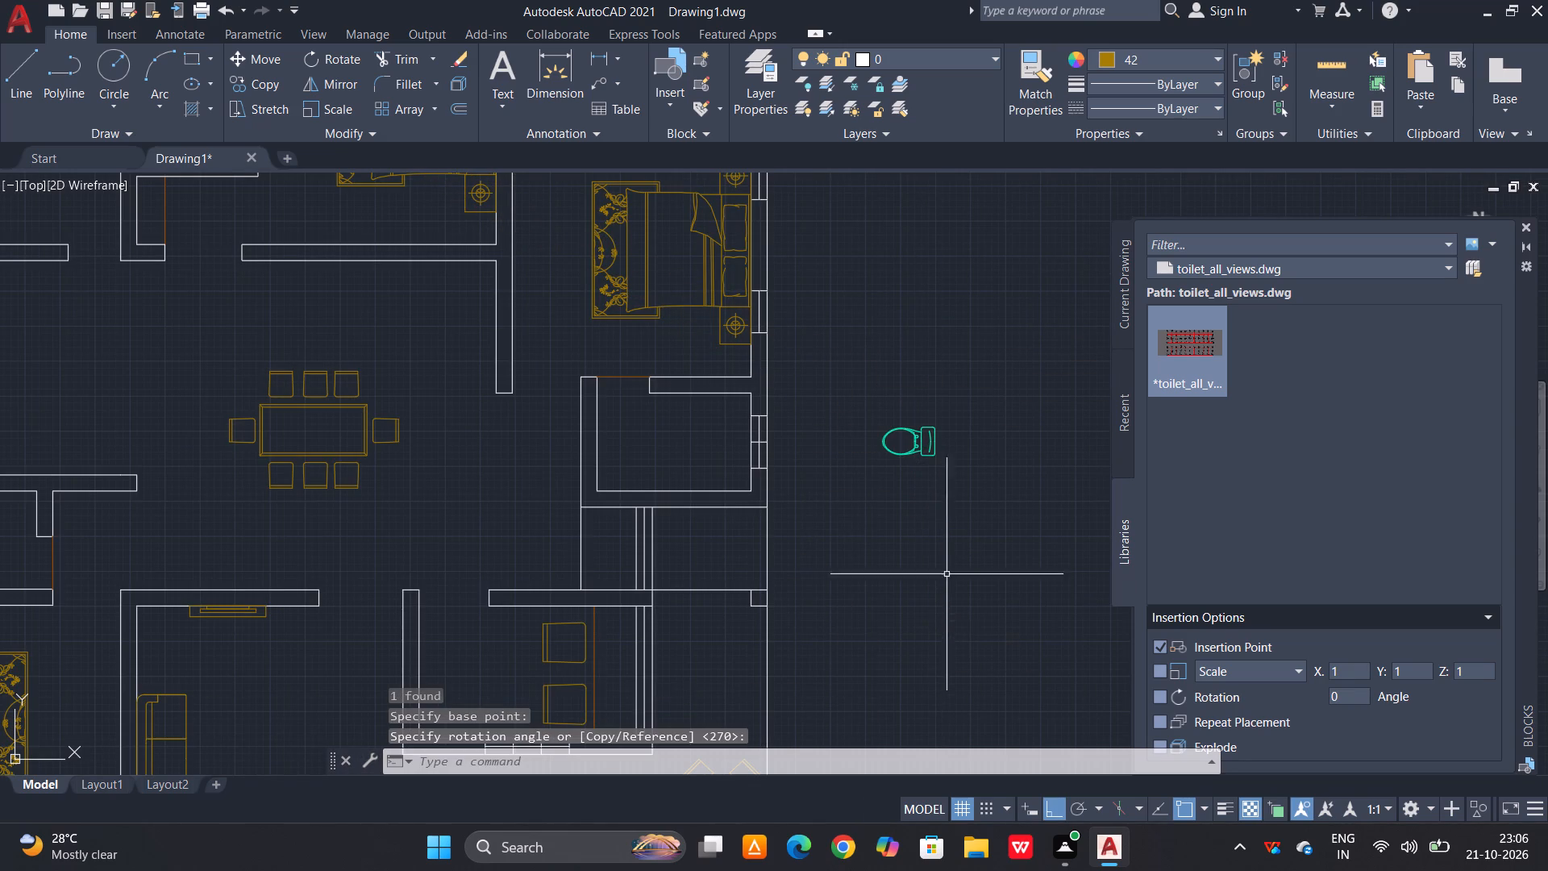
Copy the rotated toilet by its tank's back edge to the window wall of the bathroom below the right-hand bedroom.
drag(955, 421, 938, 425)
click(866, 456)
text(co)
key(space)
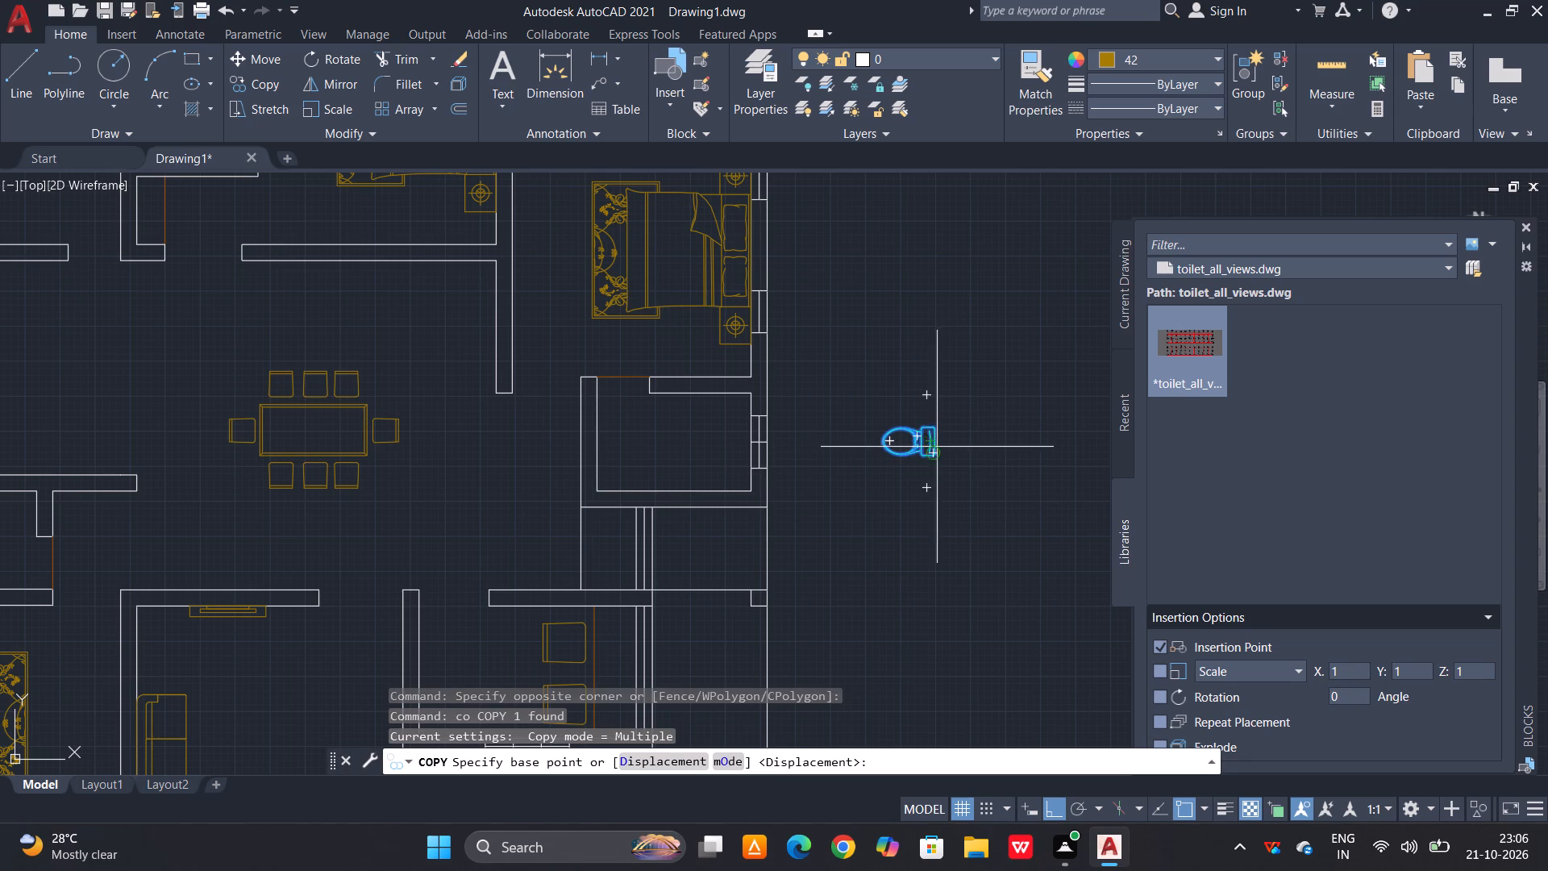
scroll(937, 448, up, 3)
click(912, 422)
scroll(912, 422, down, 3)
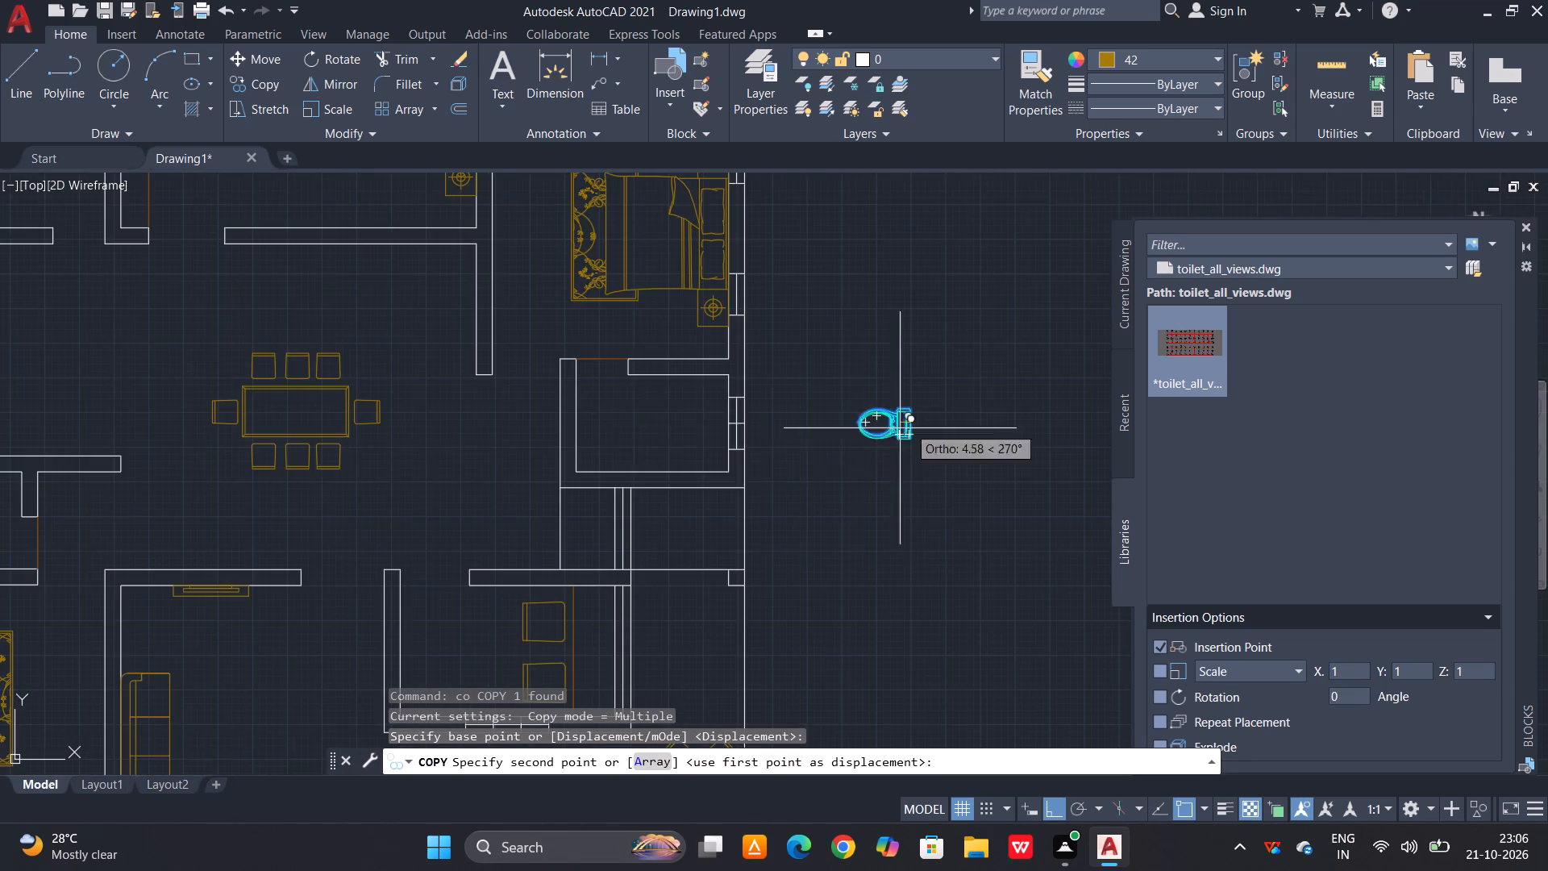
scroll(689, 423, up, 3)
click(805, 403)
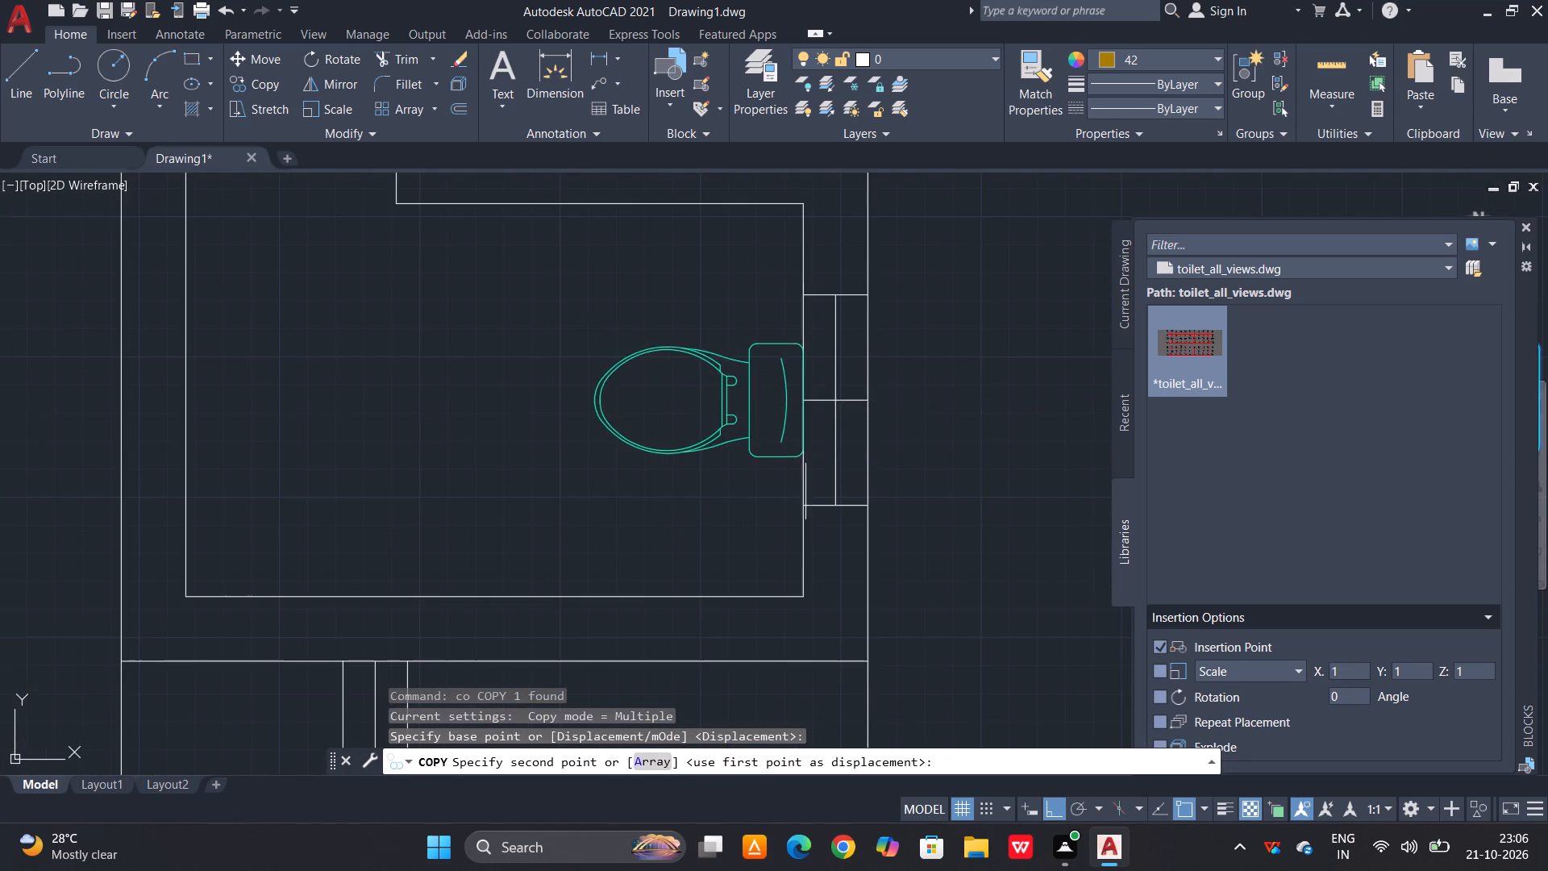
scroll(801, 423, down, 5)
key(Escape)
scroll(853, 436, up, 2)
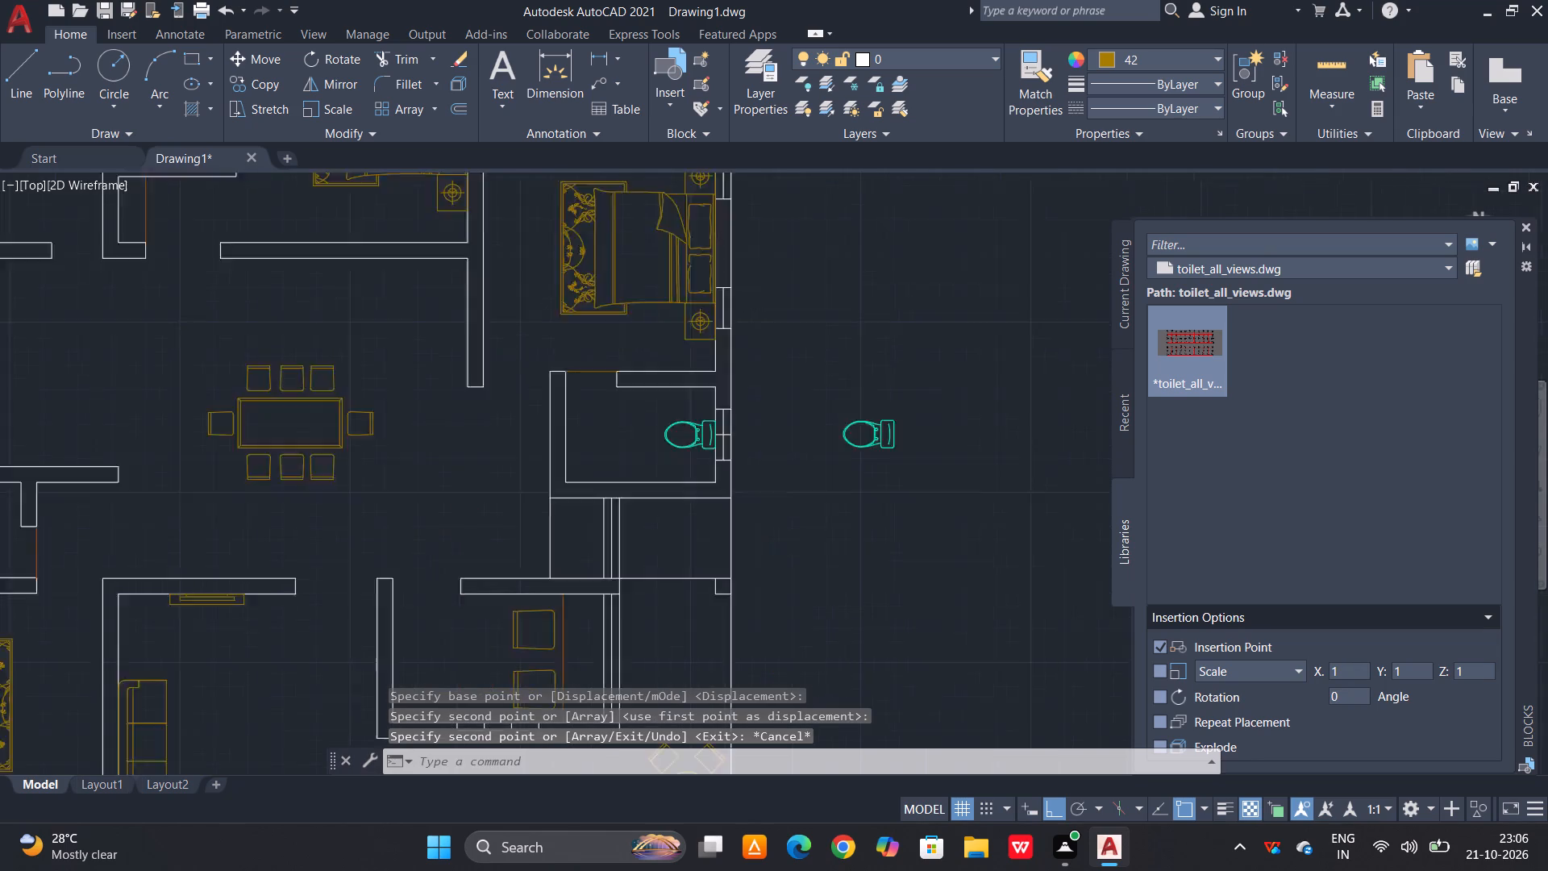
Mirror the spare toilet outside the plan about a vertical line beside its bowl, keeping the original.
scroll(853, 436, up, 2)
click(918, 386)
click(835, 506)
text(mi)
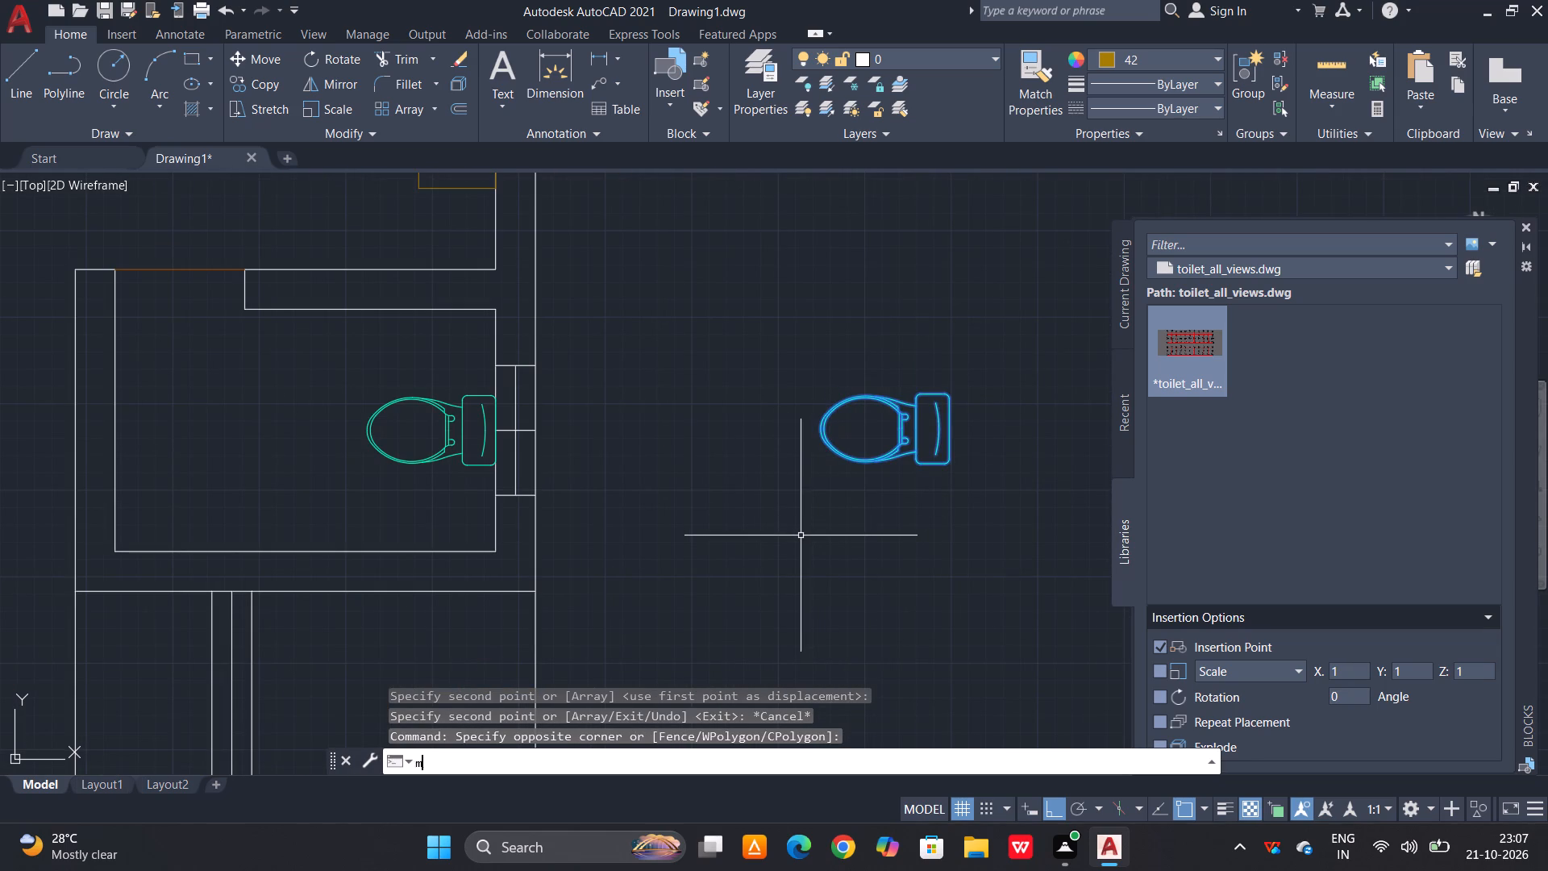
key(space)
click(809, 465)
click(753, 362)
key(space)
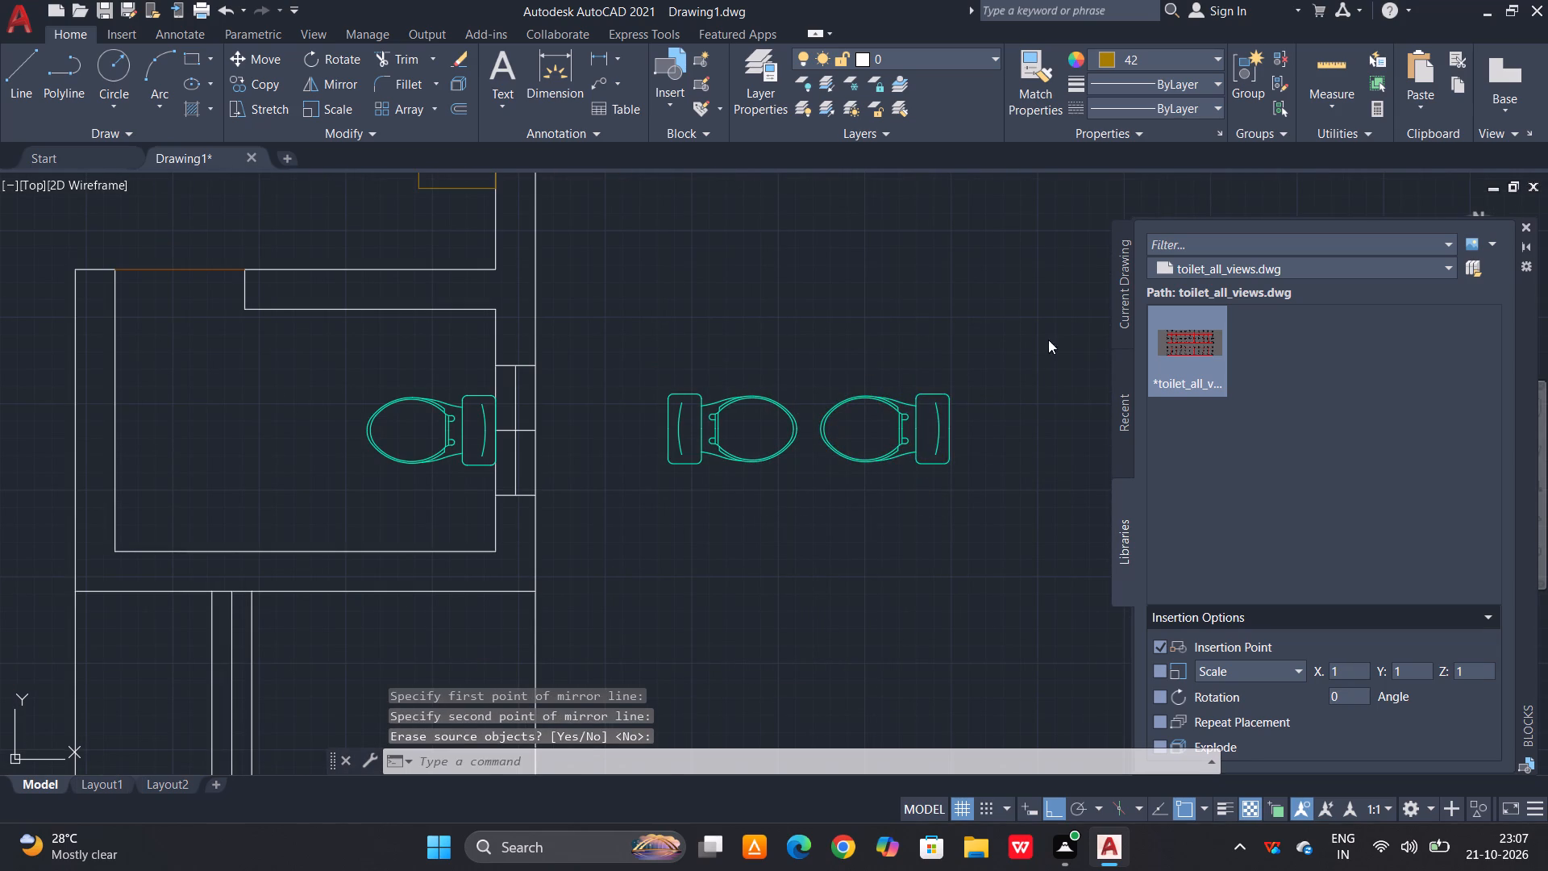
Erase the original spare toilet whose tank faces right, leaving its mirrored copy outside the plan.
drag(1027, 341, 1008, 370)
click(883, 494)
key(Delete)
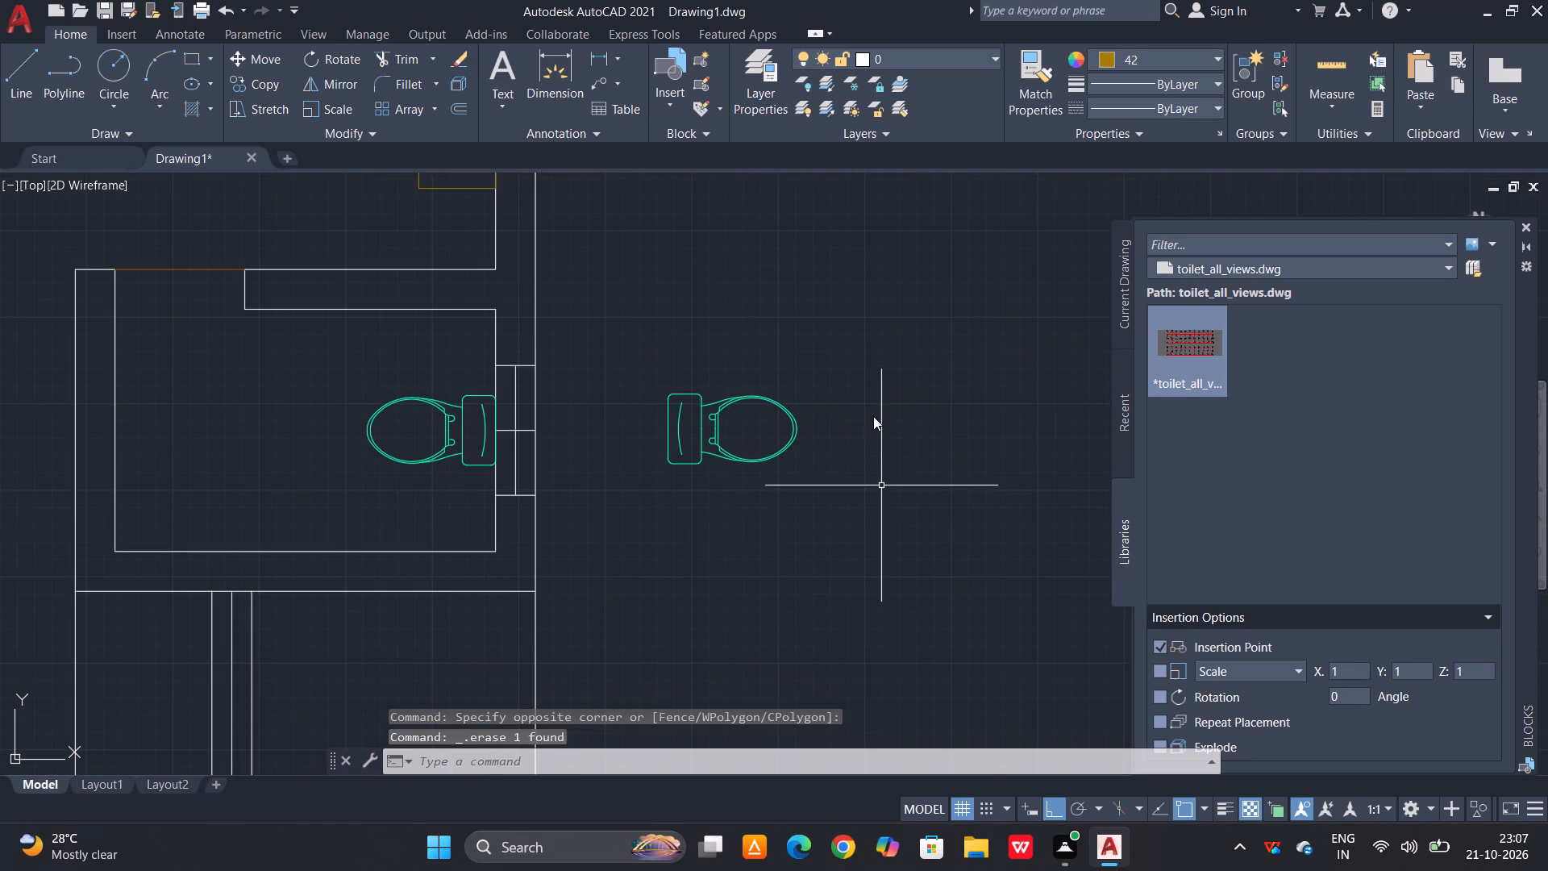
Move the mirrored toilet by its tank's back midpoint to the window wall of the bathroom above the lower-left bedroom.
drag(865, 355, 792, 410)
click(692, 473)
key(m)
key(space)
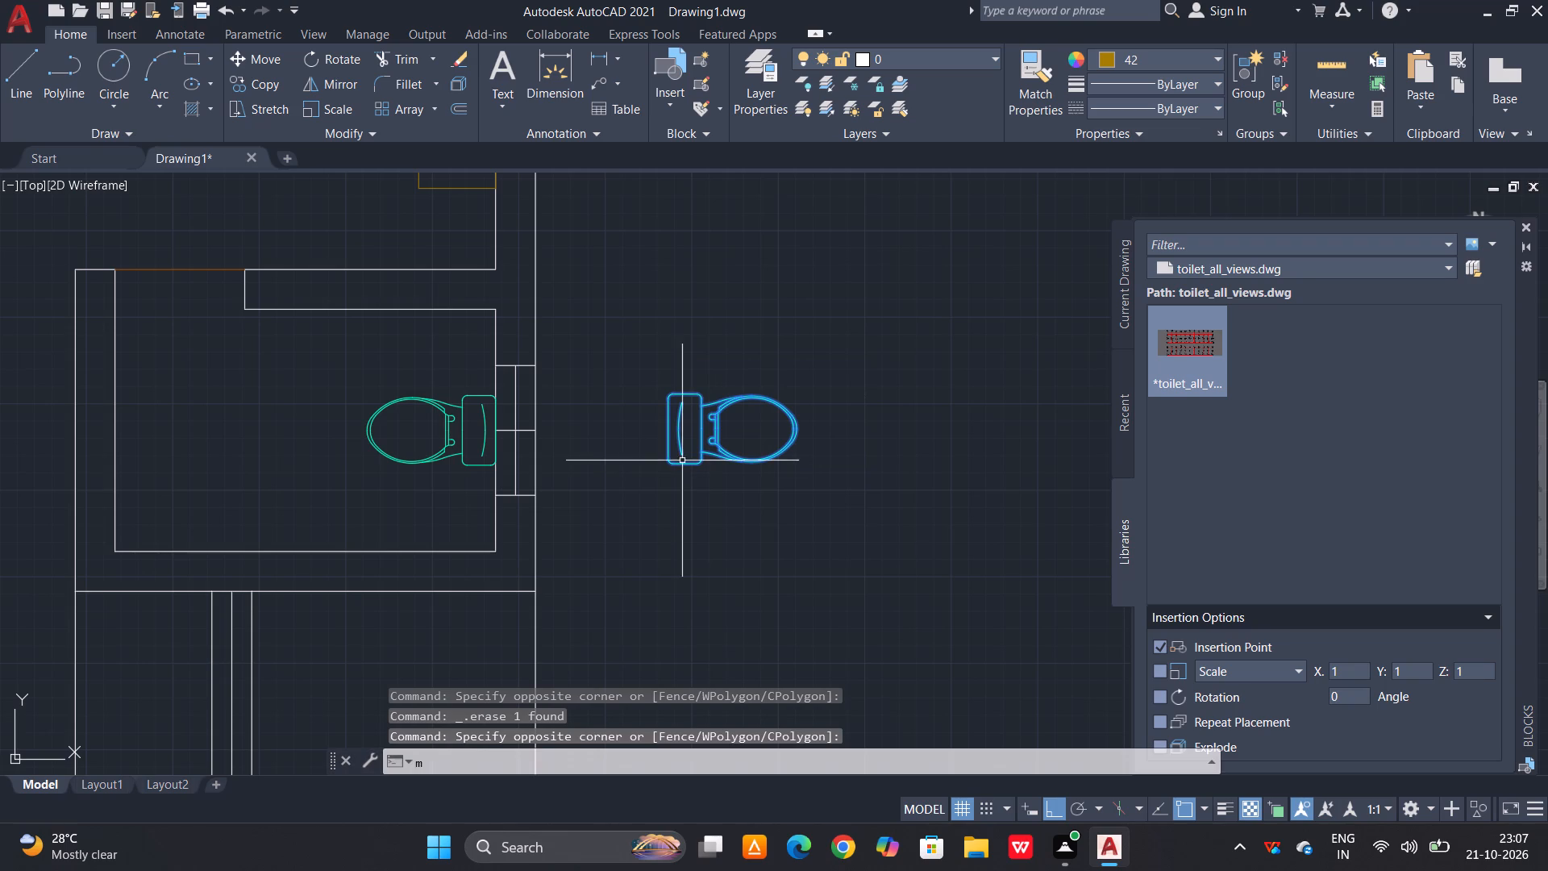
click(663, 431)
scroll(679, 423, down, 4)
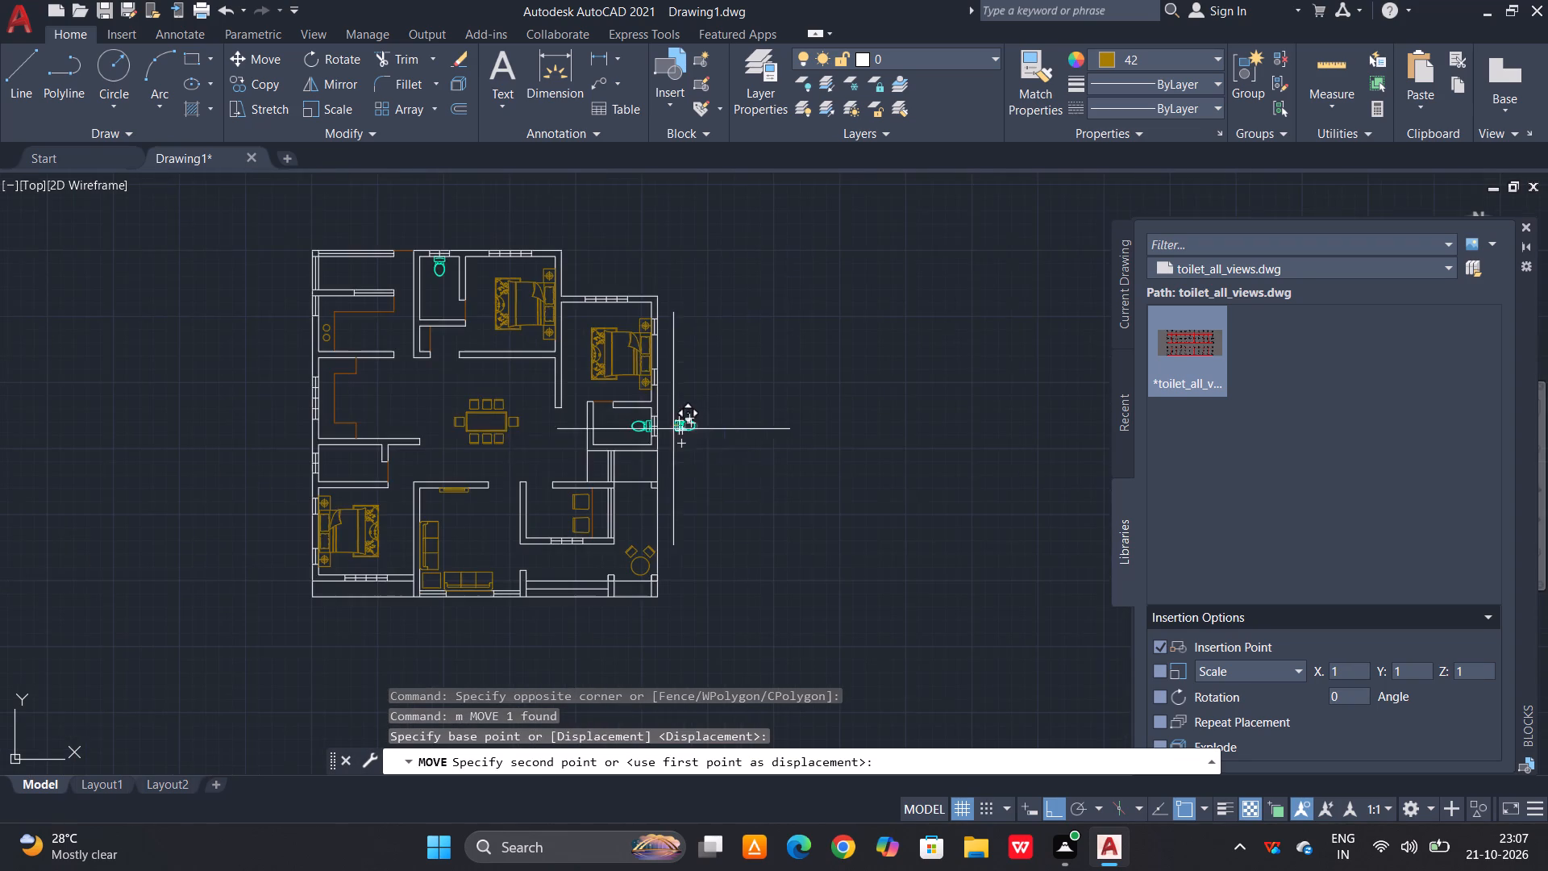
scroll(372, 470, up, 4)
scroll(270, 468, down, 3)
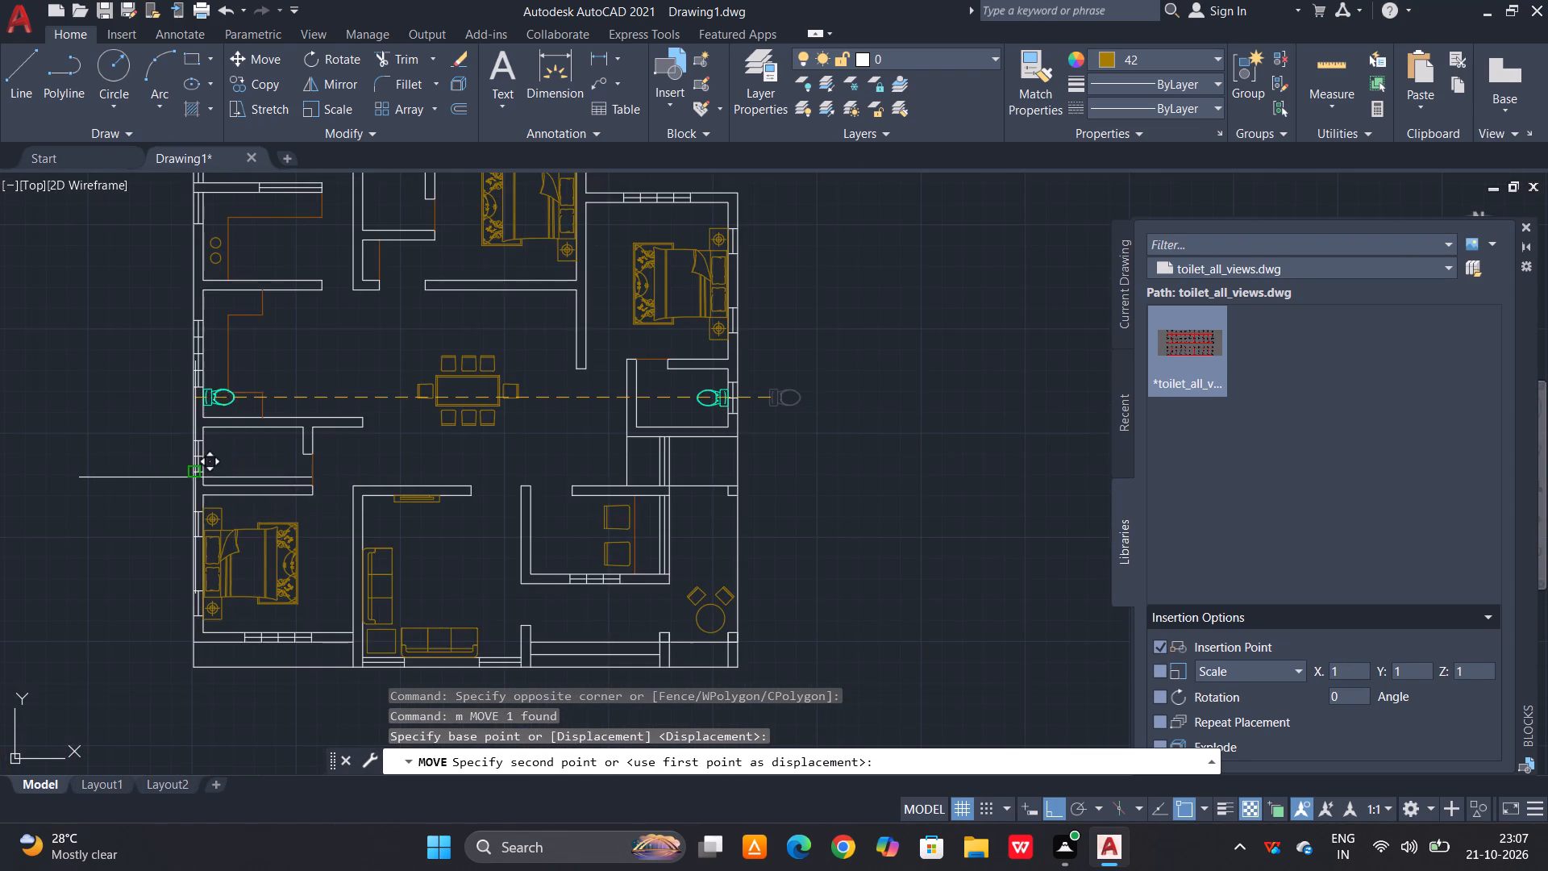
scroll(225, 461, up, 3)
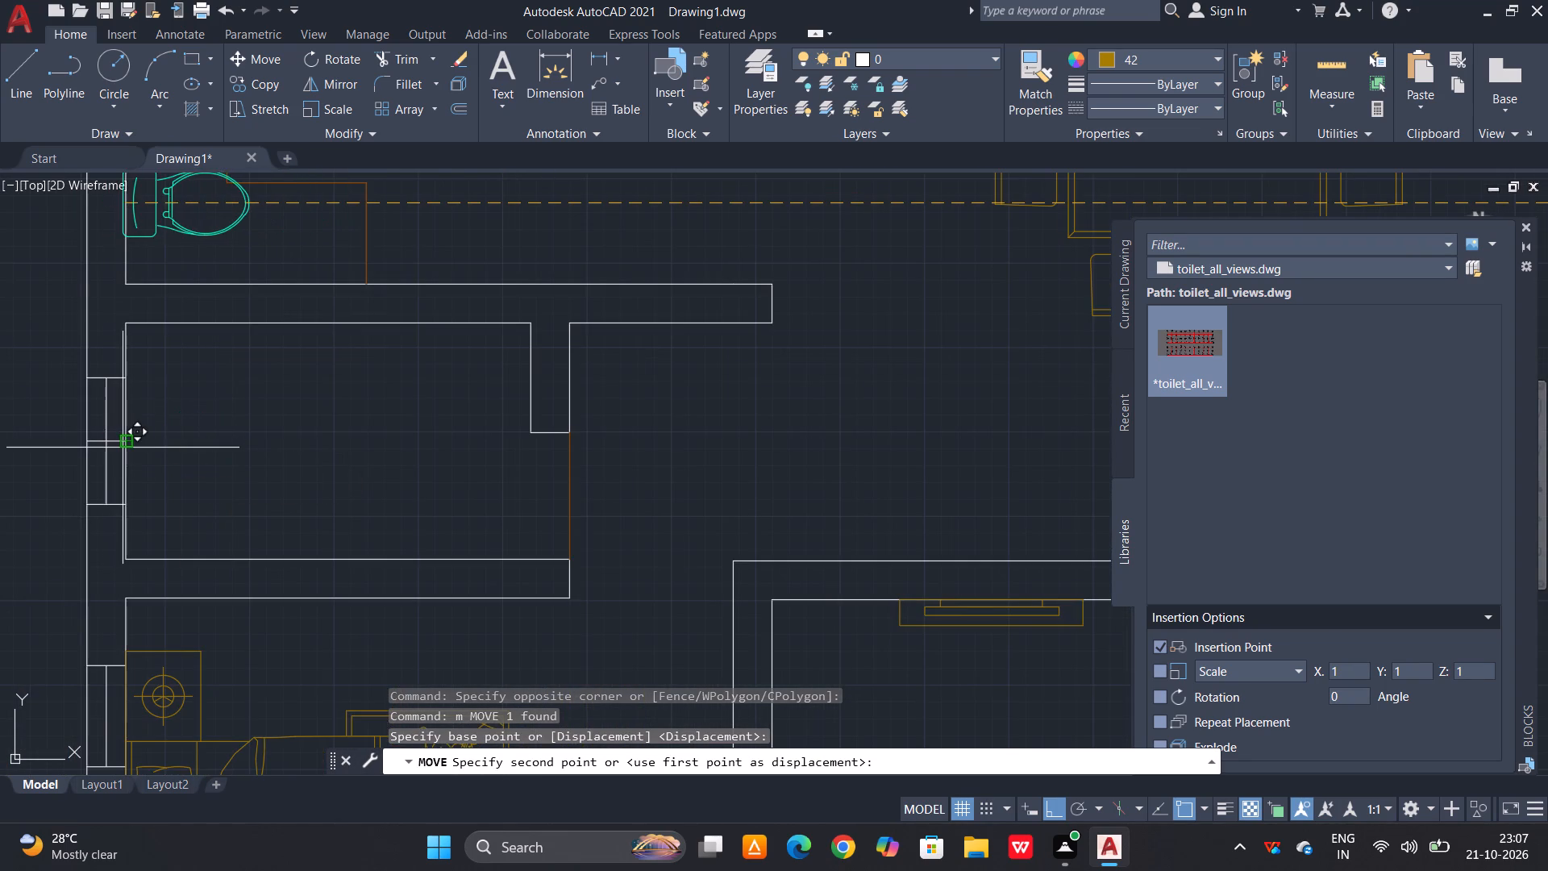
click(123, 448)
Erase the leftover sheet of red toilet drawings above the floor plan.
scroll(123, 477, down, 3)
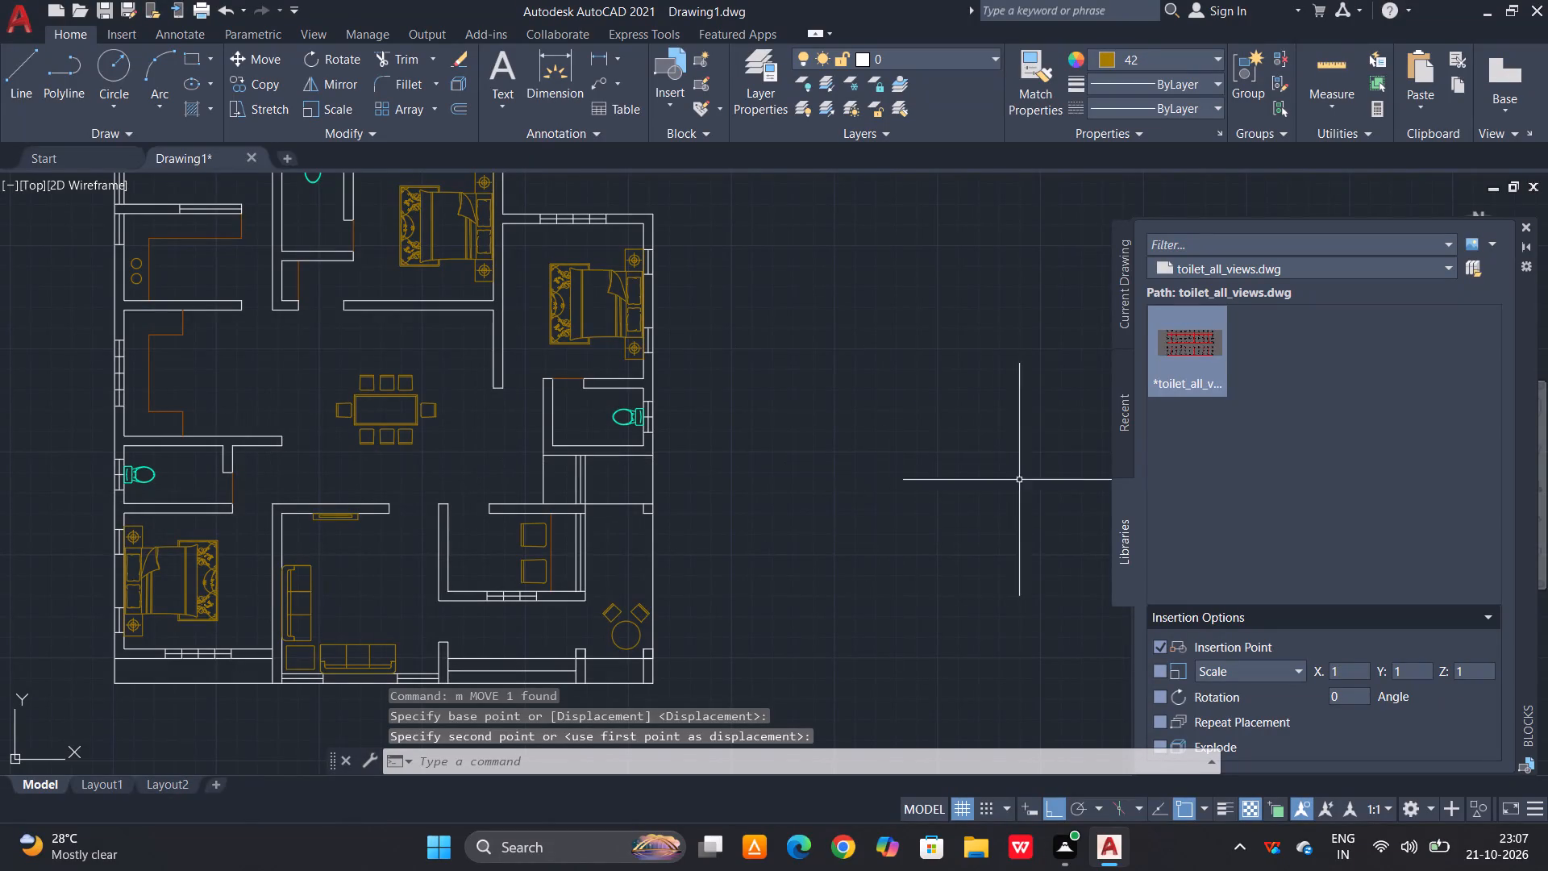
scroll(699, 511, down, 3)
scroll(802, 374, down, 2)
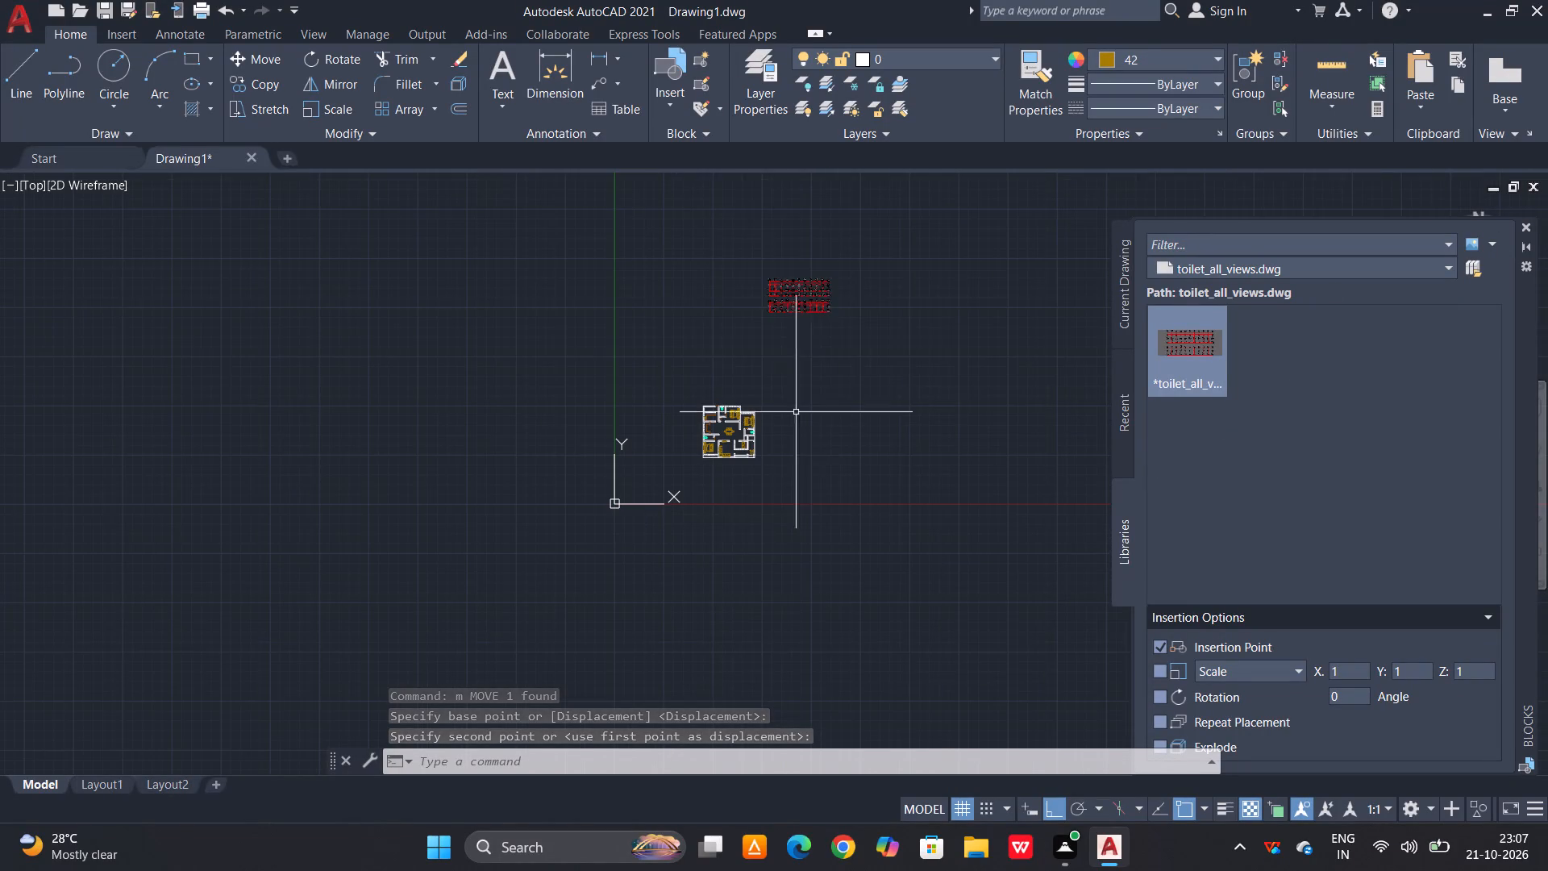
drag(867, 248, 844, 260)
click(736, 335)
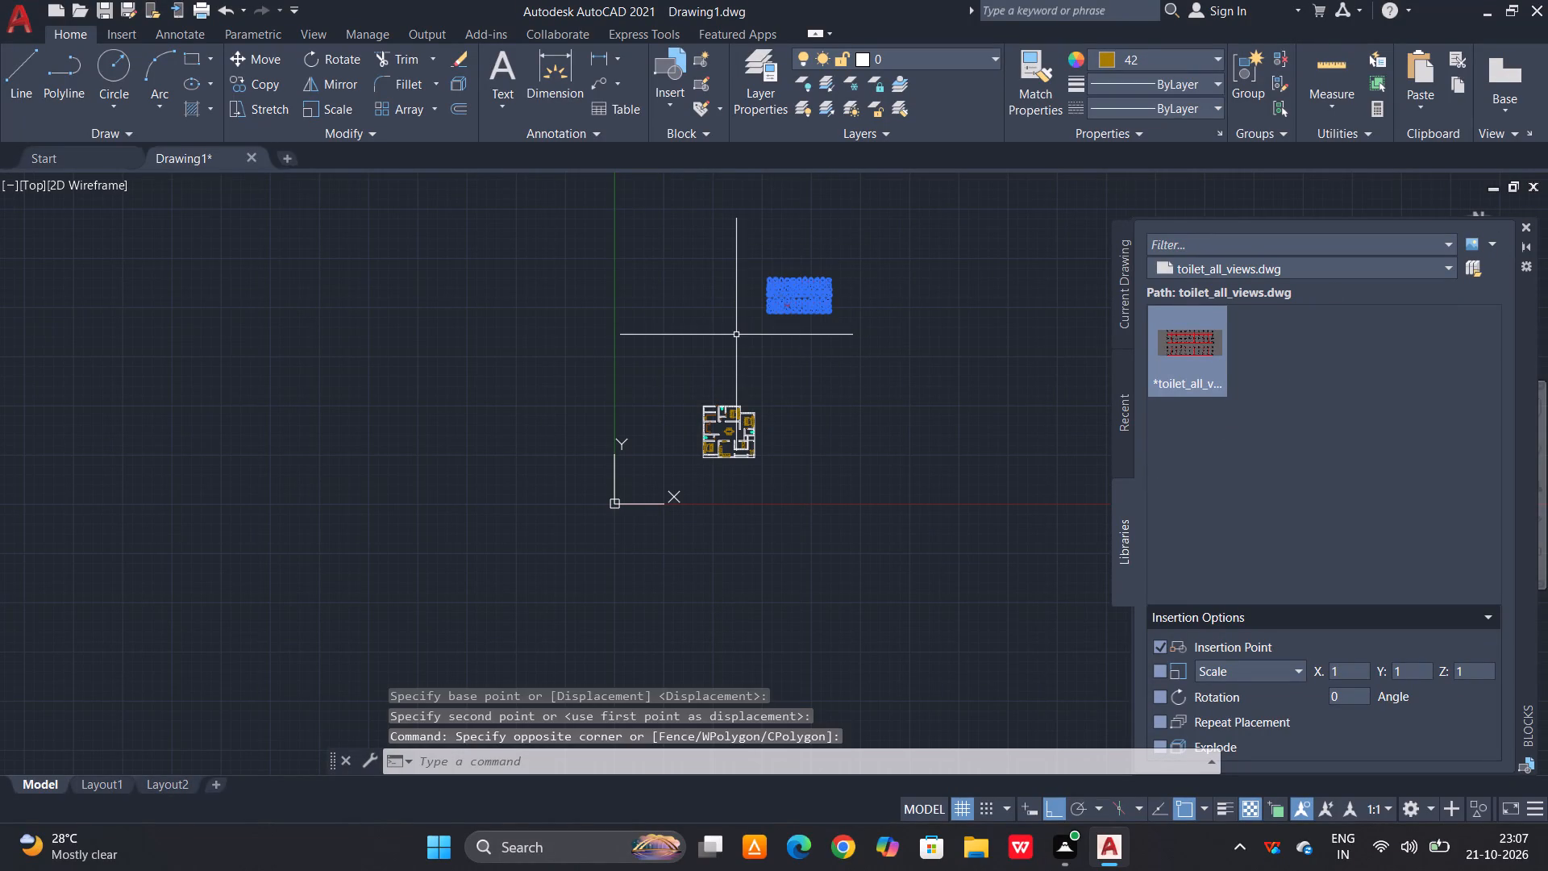
key(Delete)
Load cooktop_2.dwg from the Downloads folder as the block library.
scroll(696, 472, up, 3)
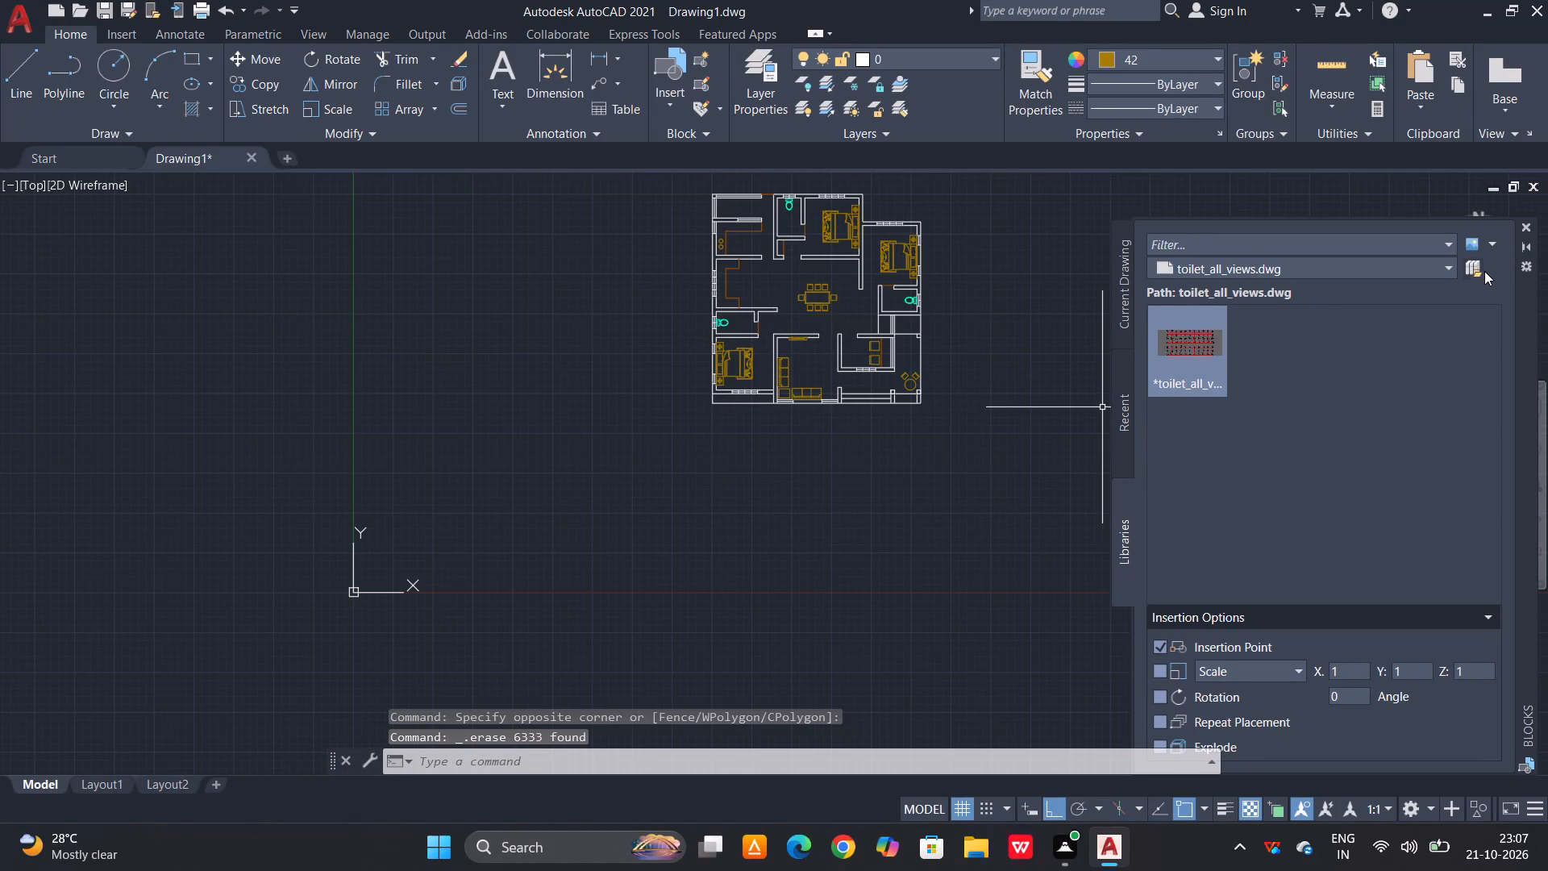
click(1474, 273)
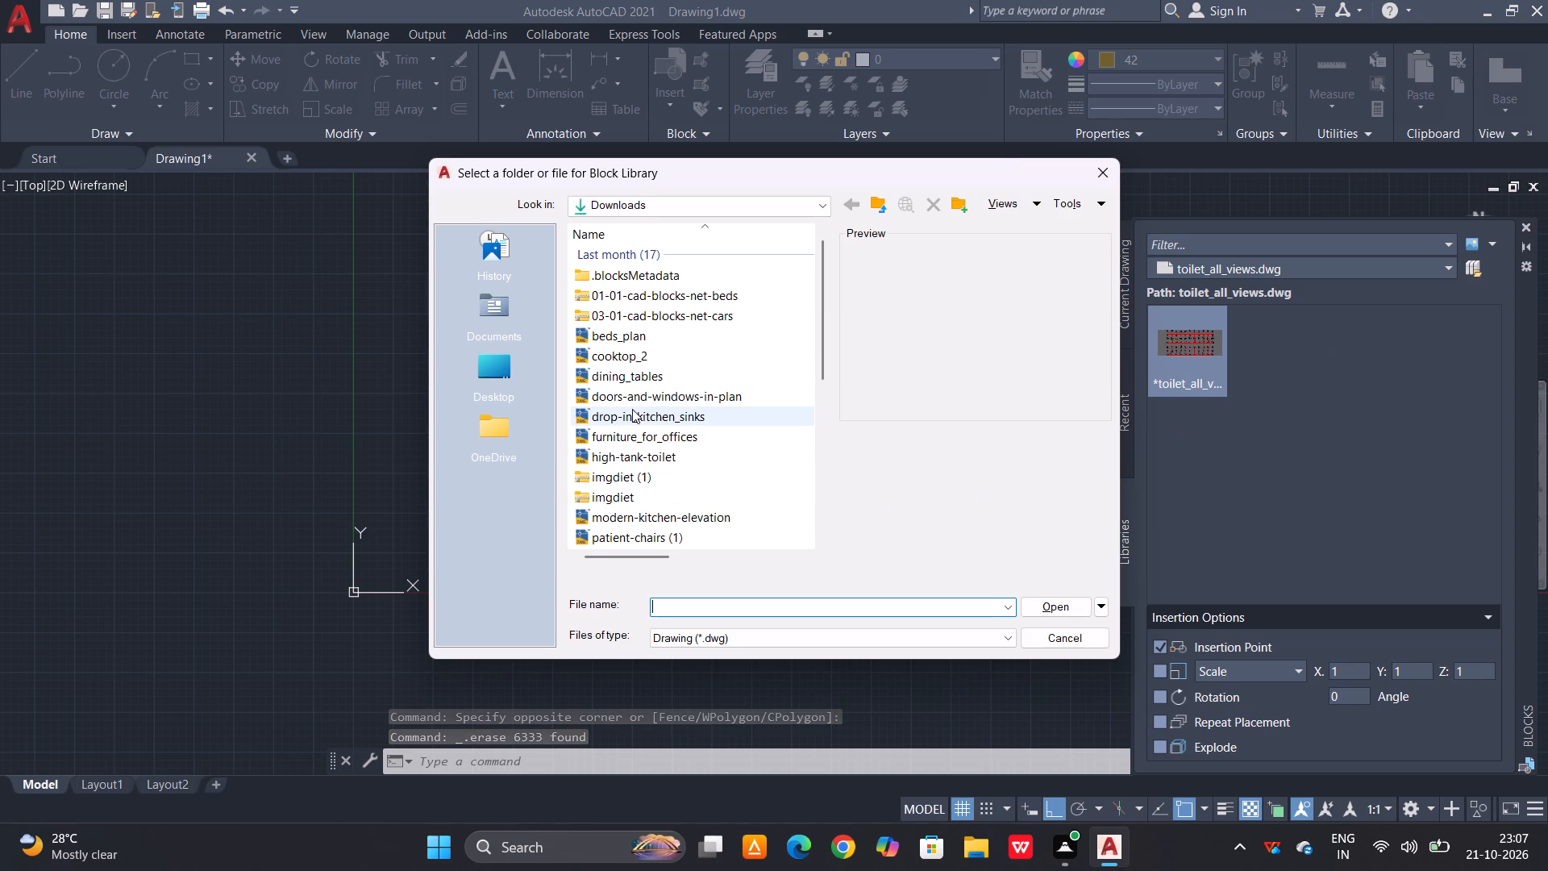
click(607, 517)
scroll(620, 506, down, 1)
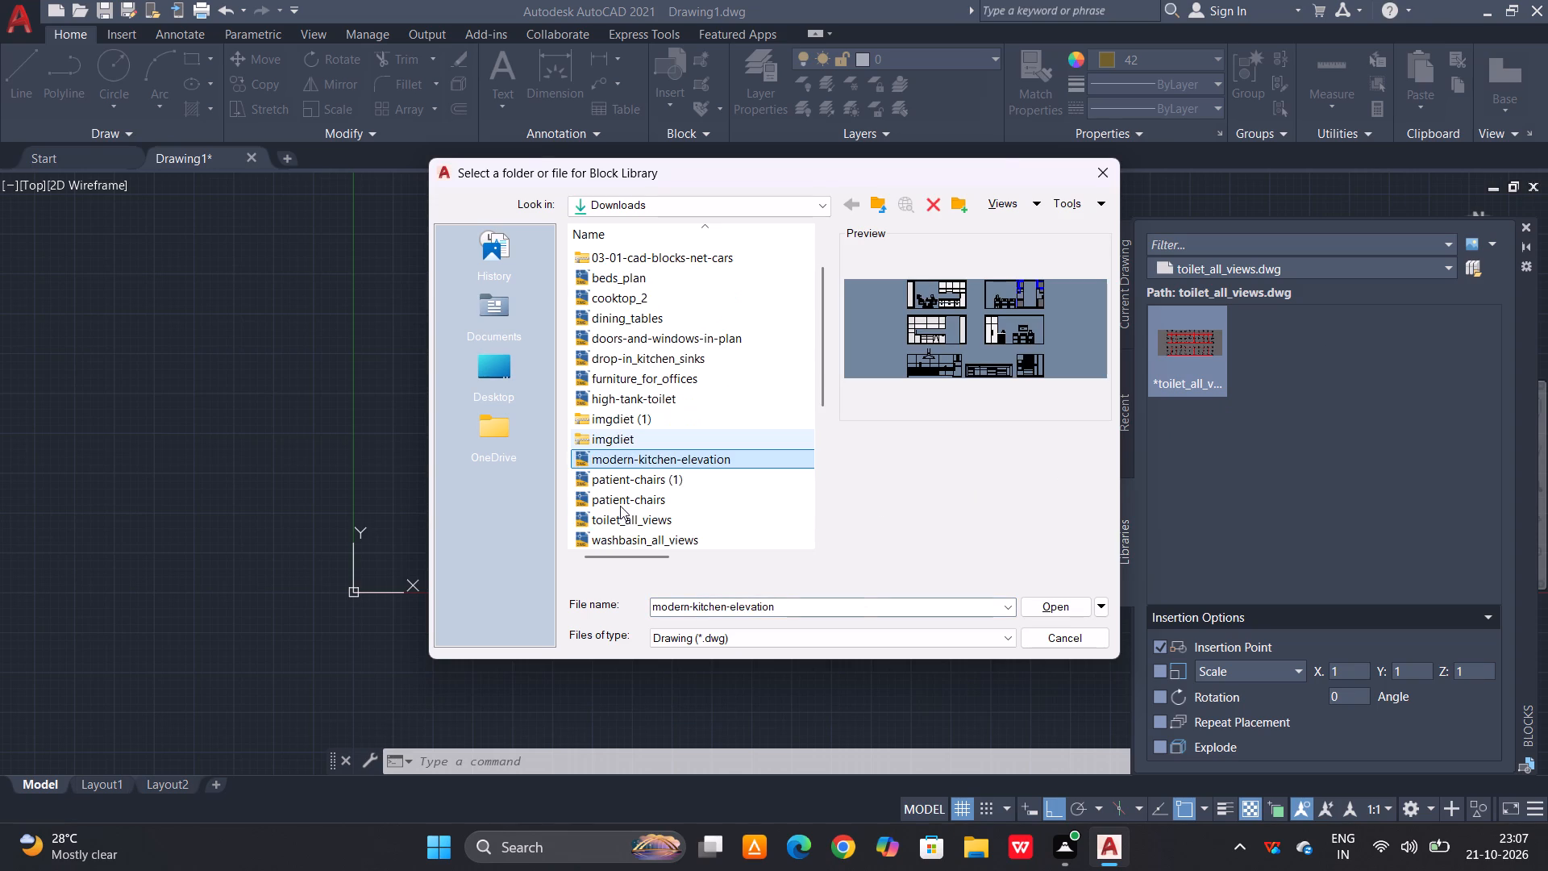
scroll(635, 490, down, 1)
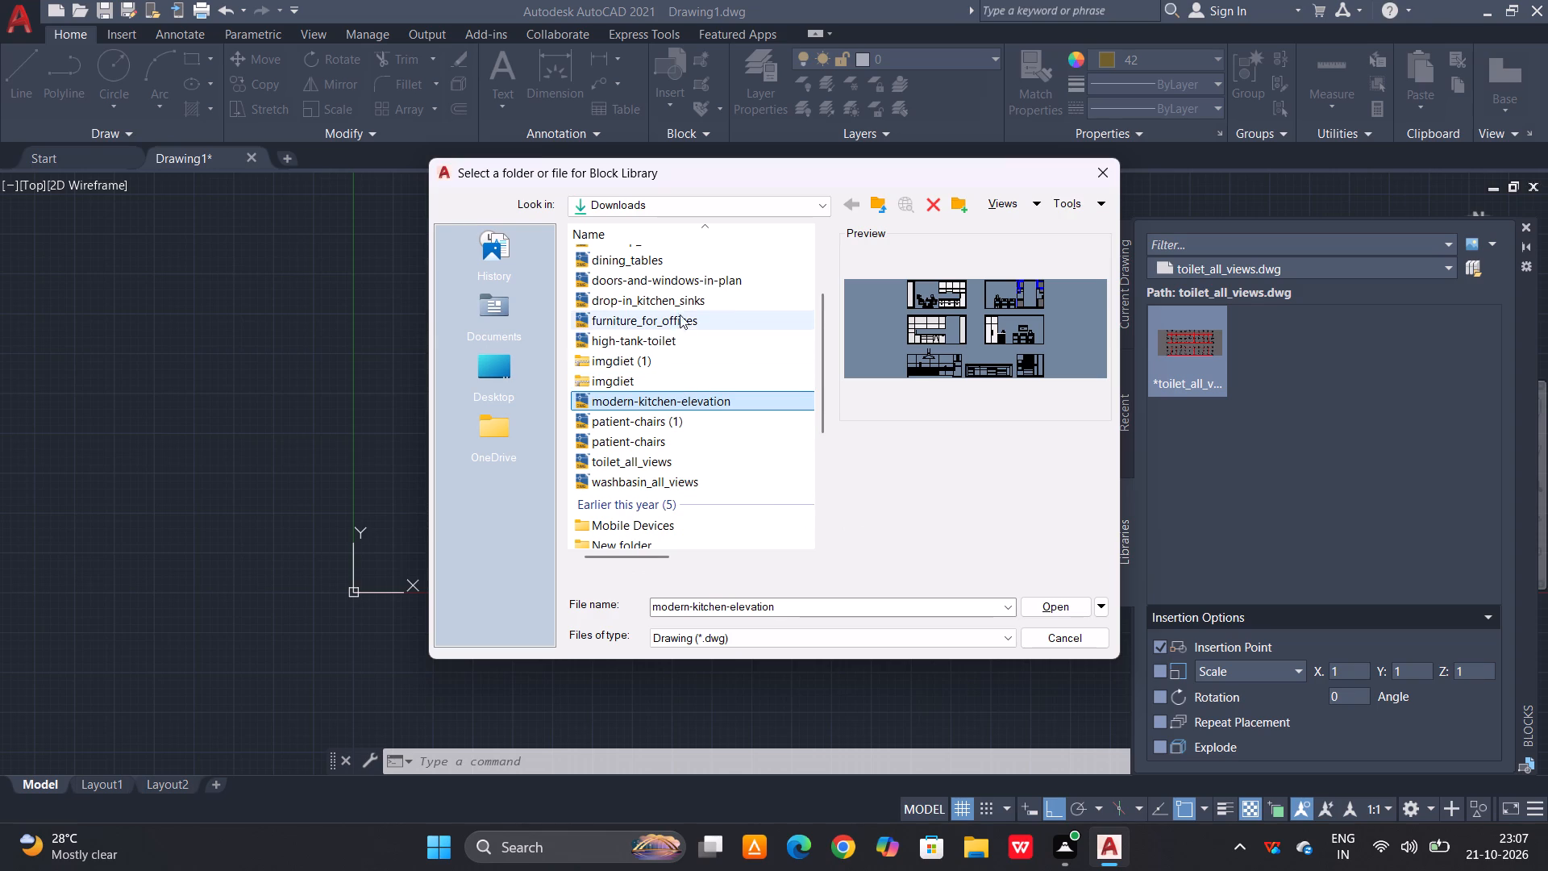
scroll(685, 297, up, 2)
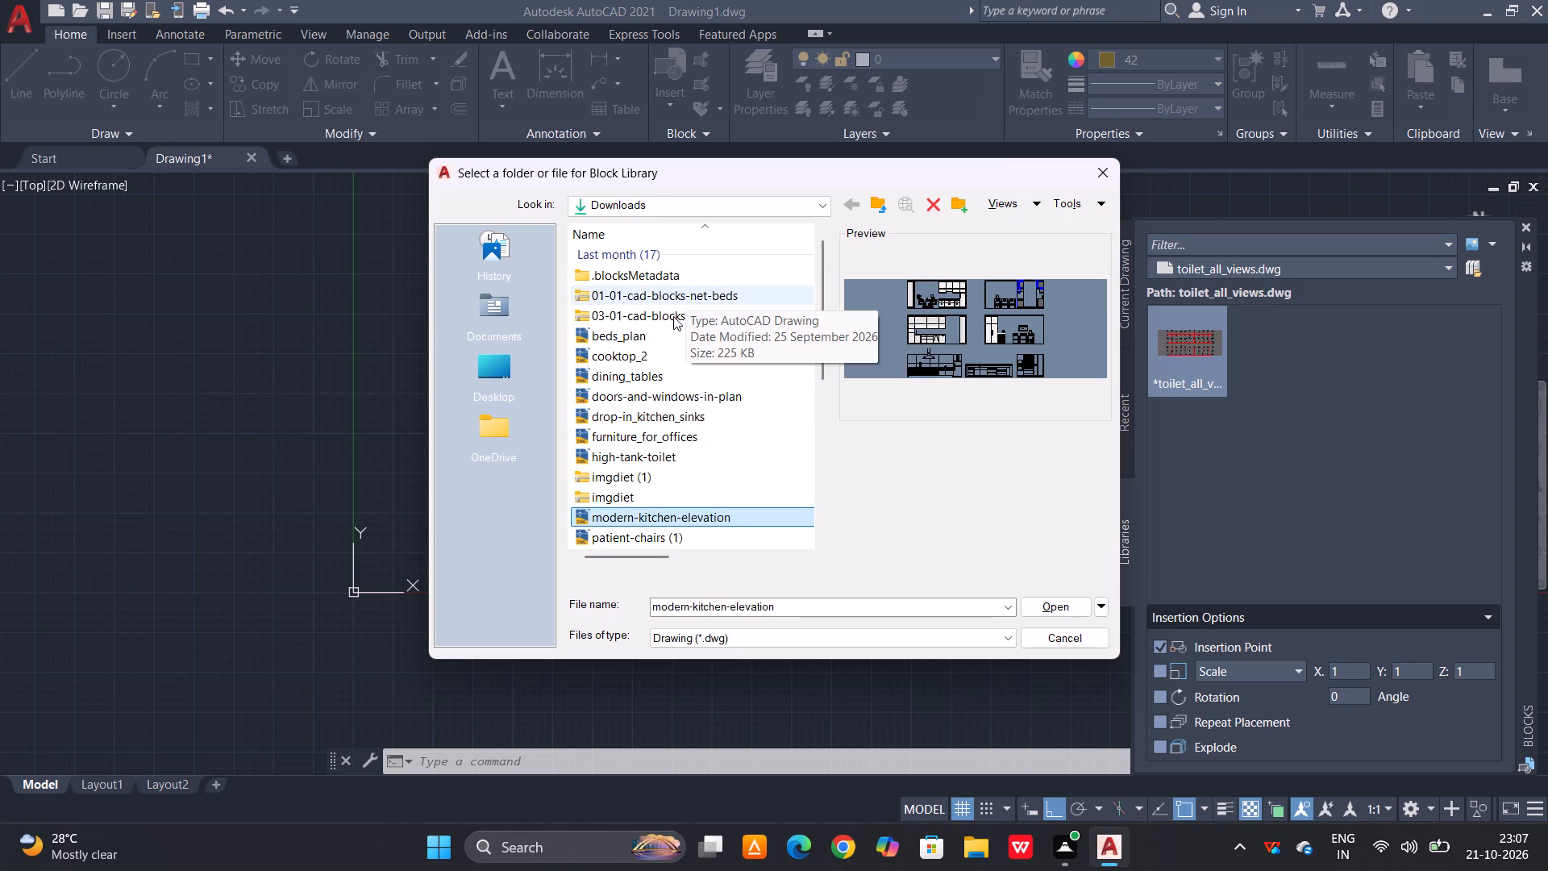
click(660, 352)
click(1037, 607)
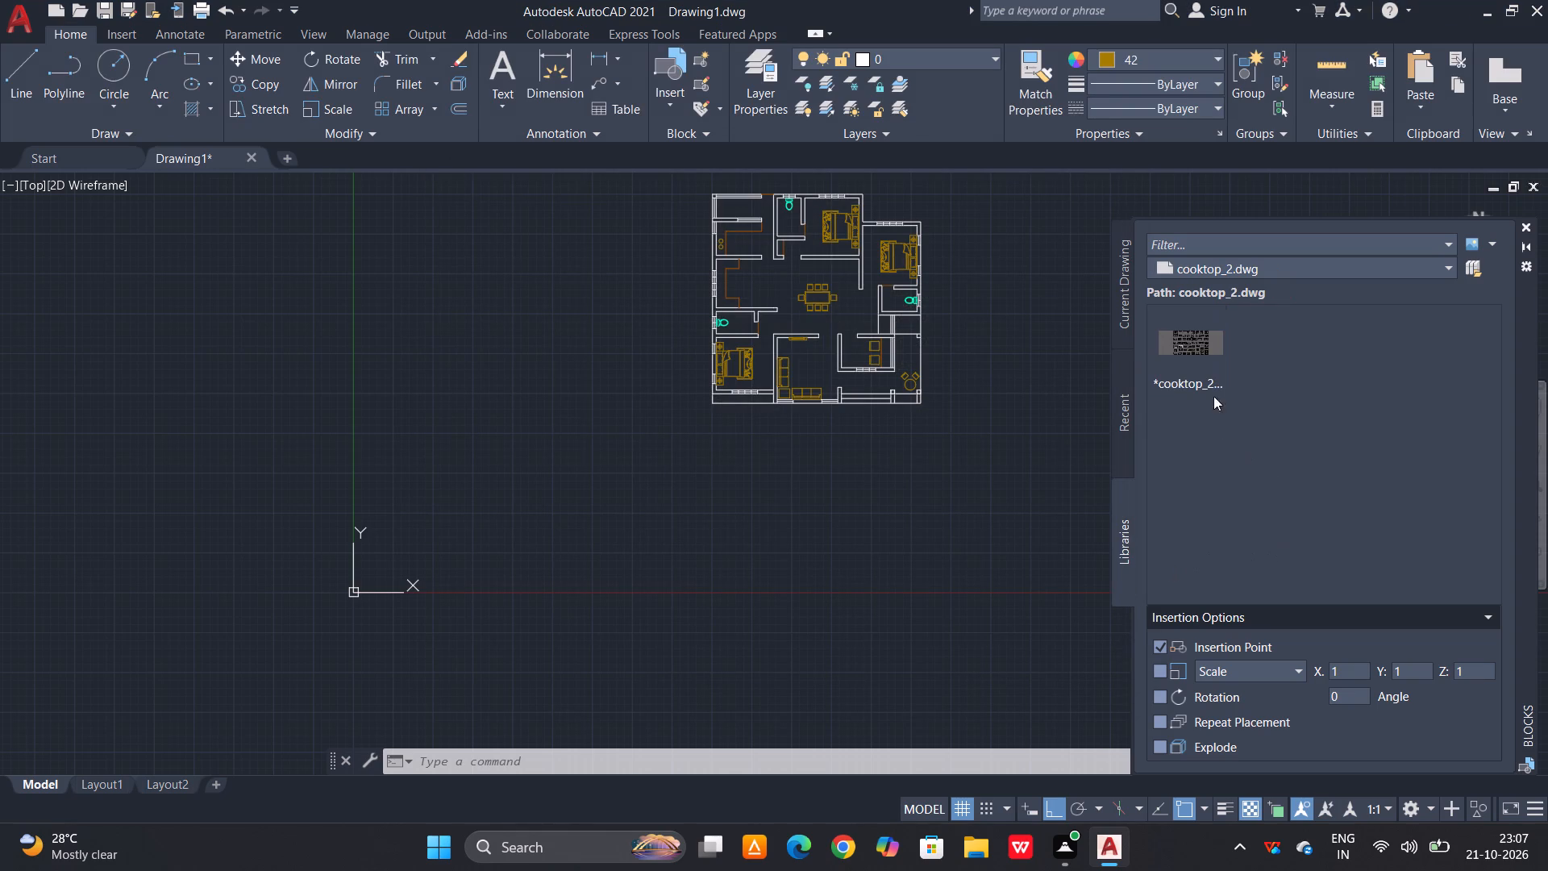
Insert the cooktop_2 sheet in the empty area to the right of the floor plan and explode it.
drag(1203, 345, 1051, 231)
middle_drag(963, 383, 801, 488)
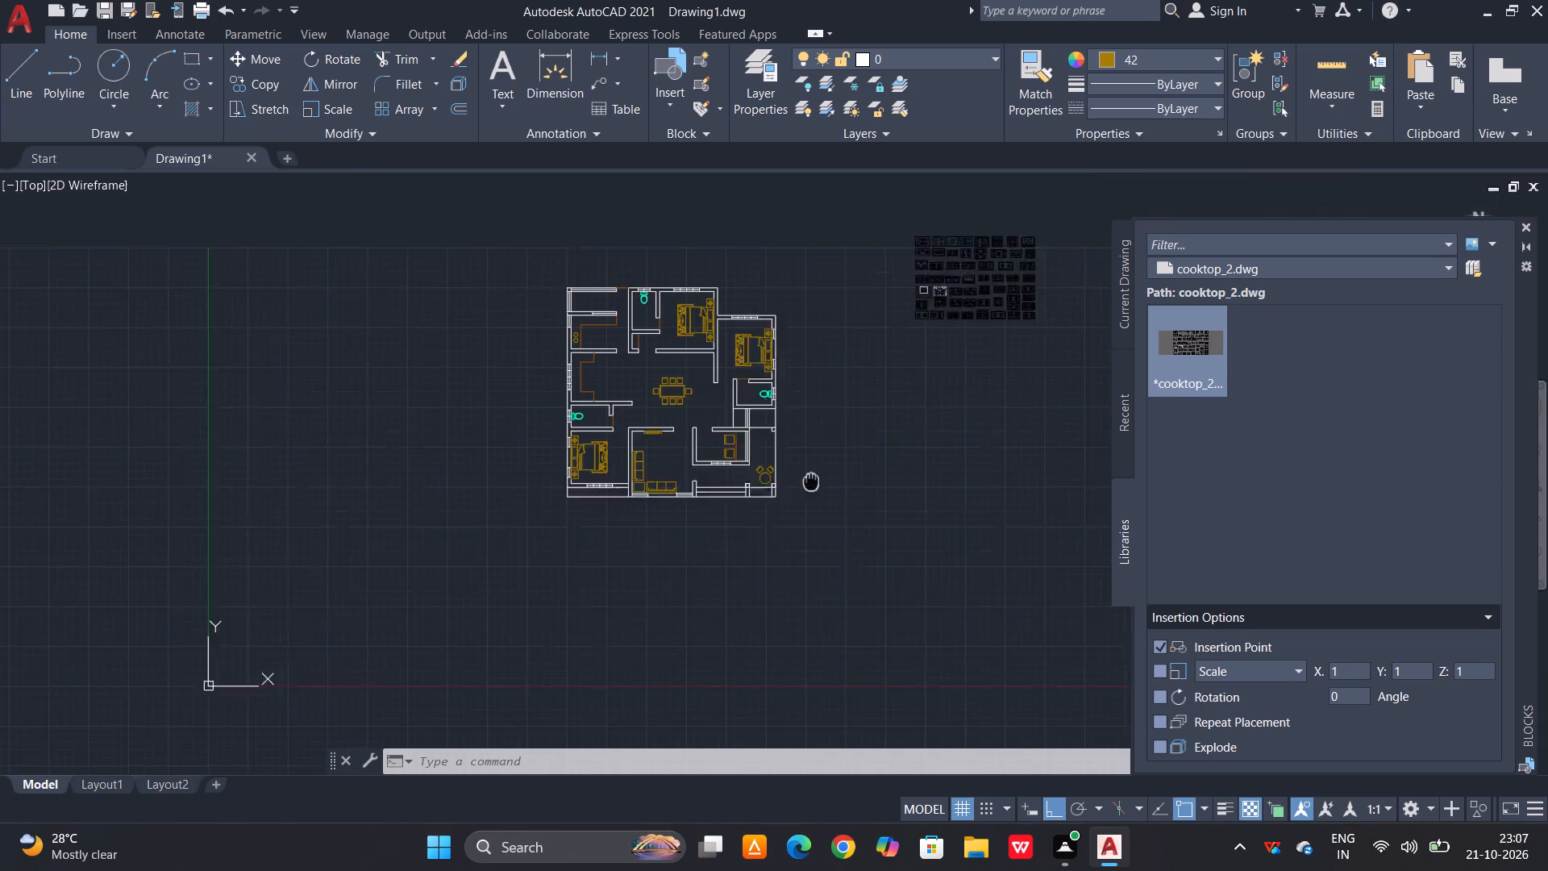
middle_drag(801, 488, 766, 517)
scroll(905, 290, up, 2)
drag(915, 312, 913, 325)
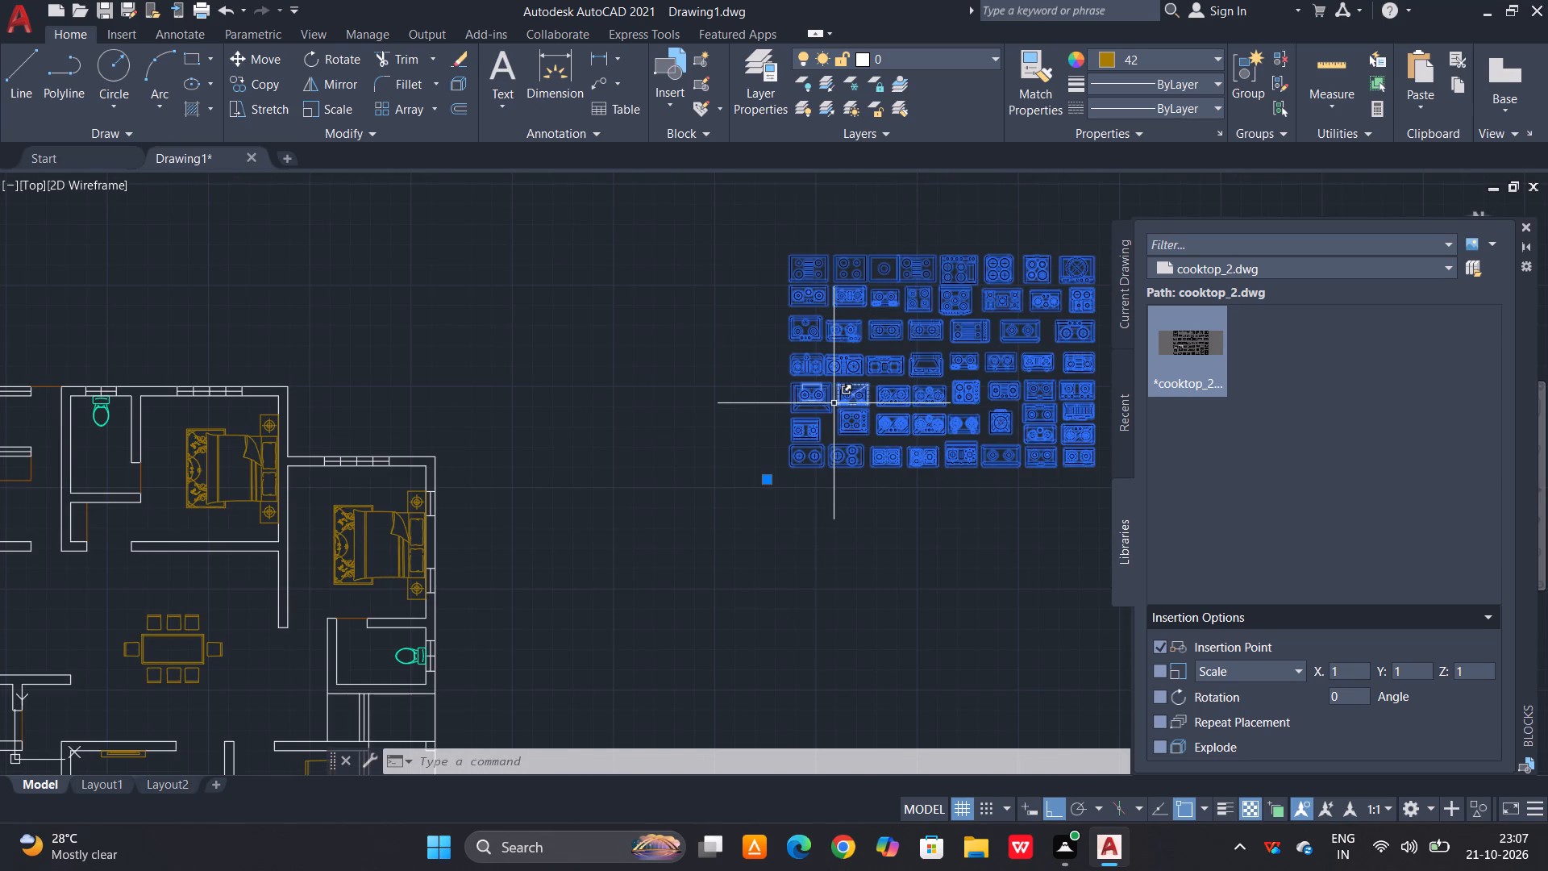
text(x)
key(space)
Move the four-burner cooktop with central grill lines from the sheet to just above the plan's upper-left corner.
middle_drag(859, 370, 801, 394)
scroll(914, 335, up, 1)
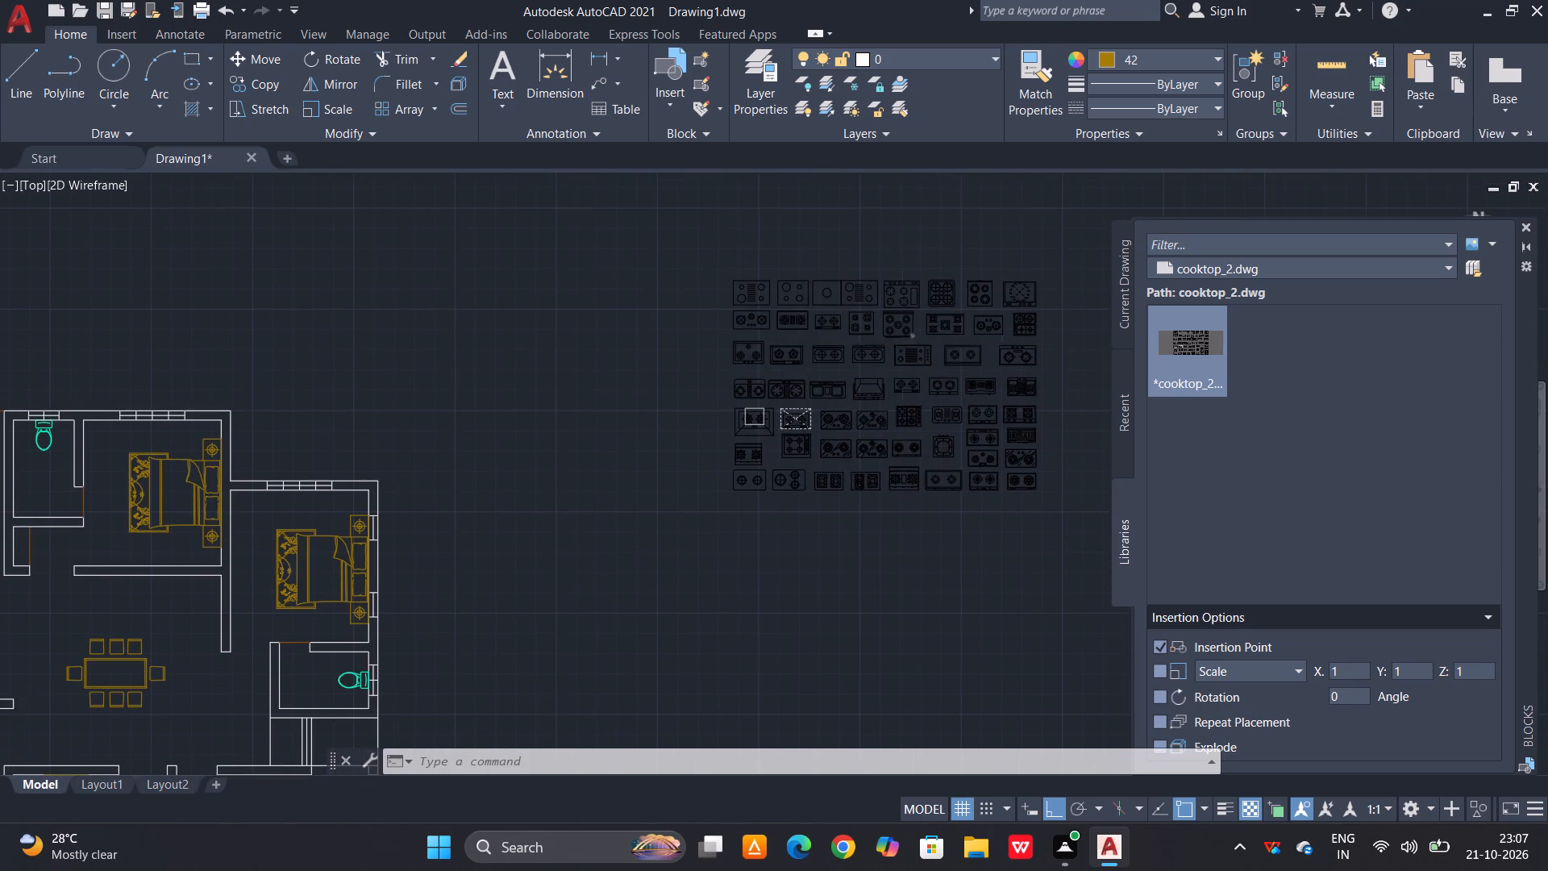
scroll(914, 335, up, 1)
middle_drag(925, 522, 853, 419)
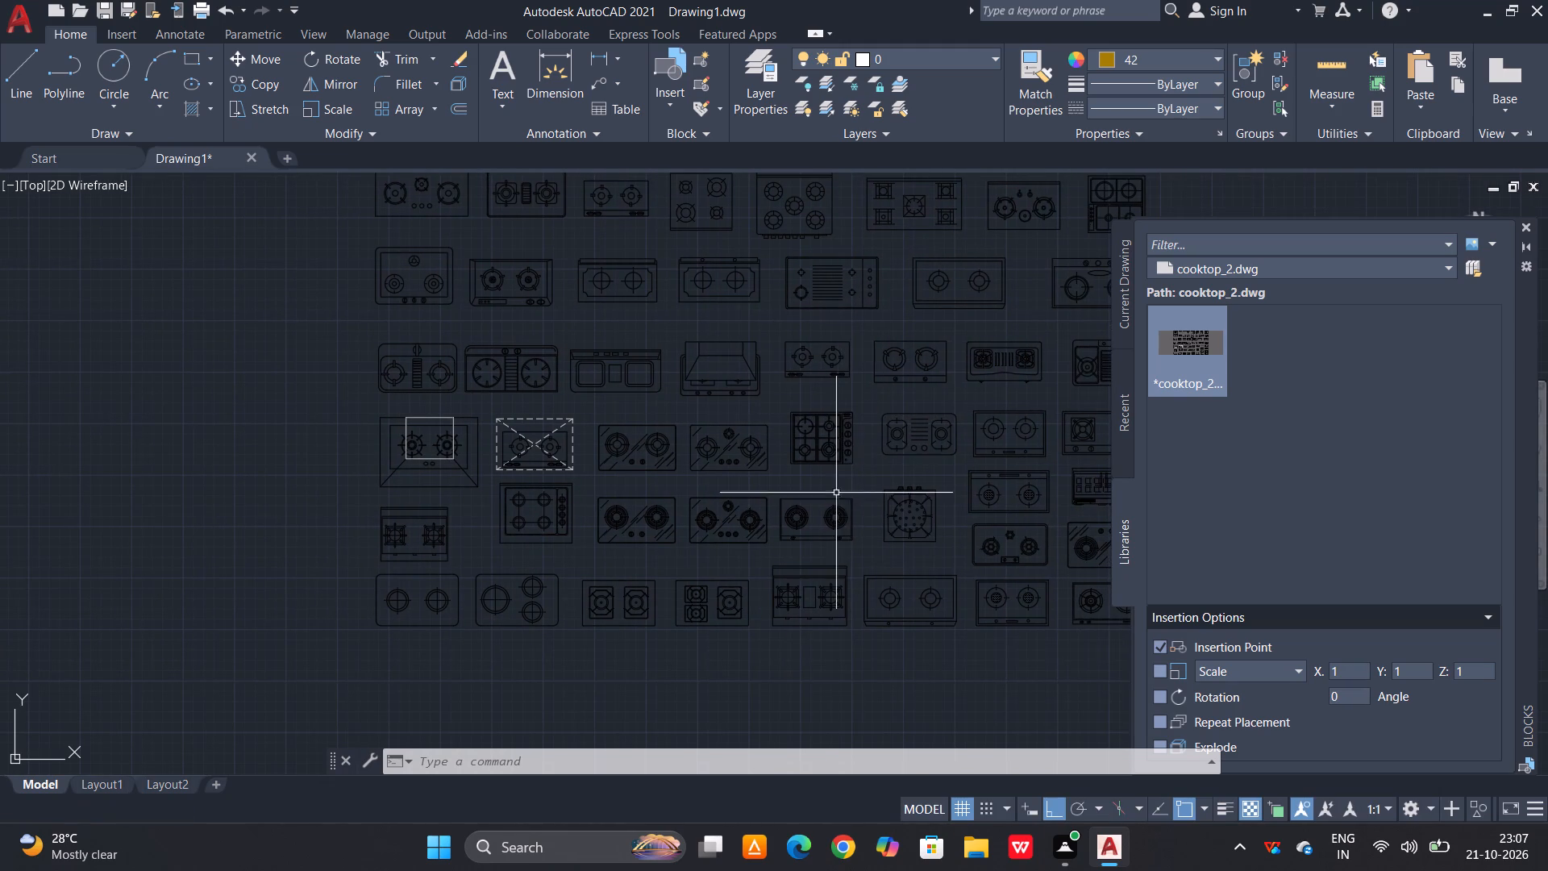
middle_drag(894, 338, 894, 414)
scroll(862, 324, up, 2)
click(904, 335)
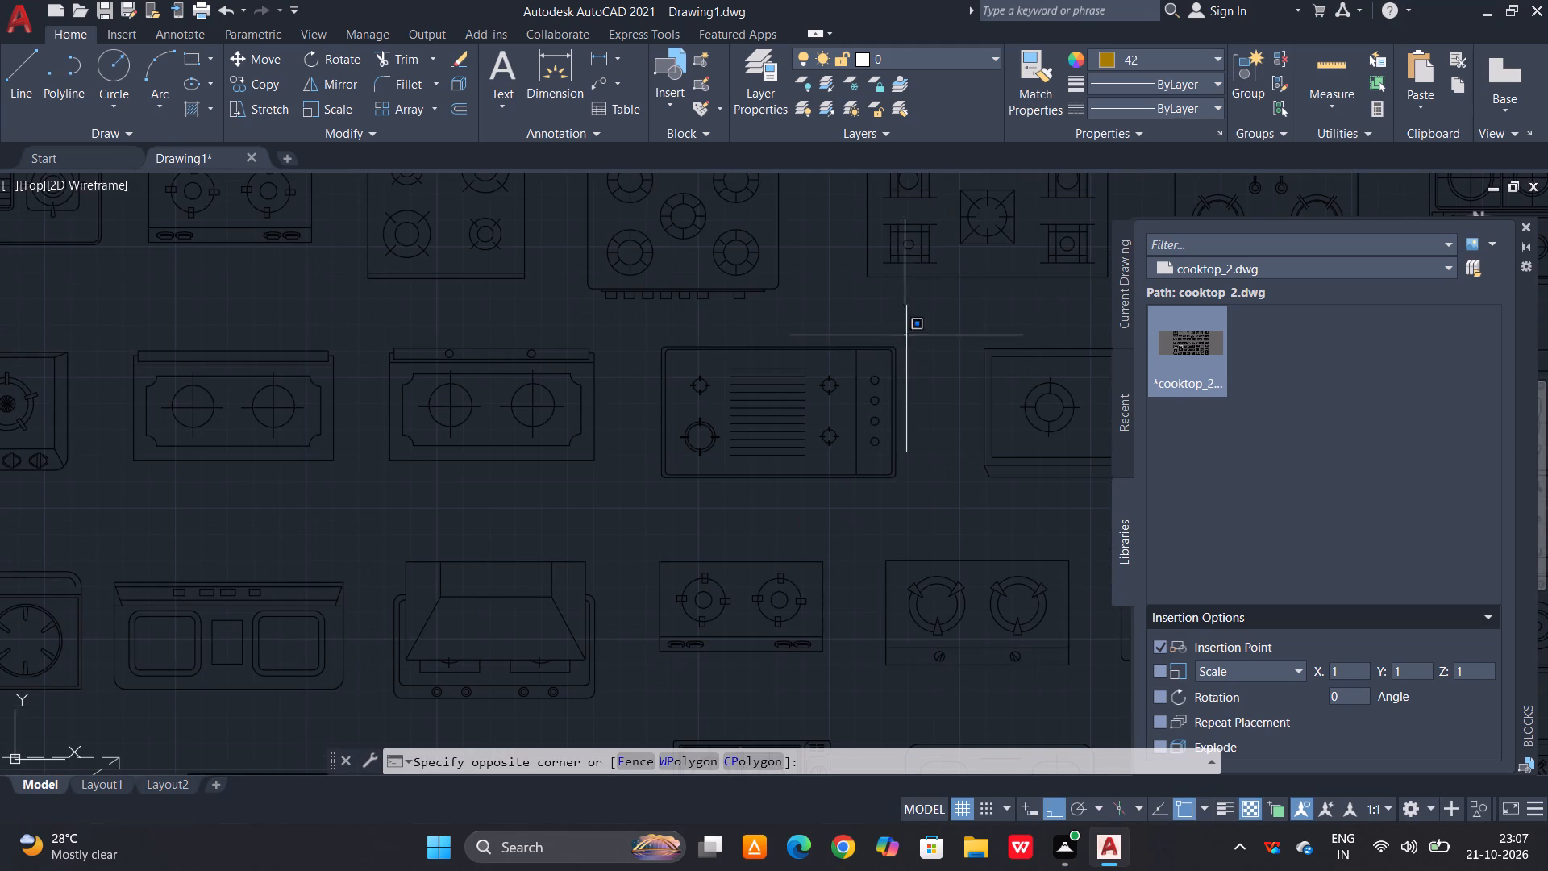
click(651, 502)
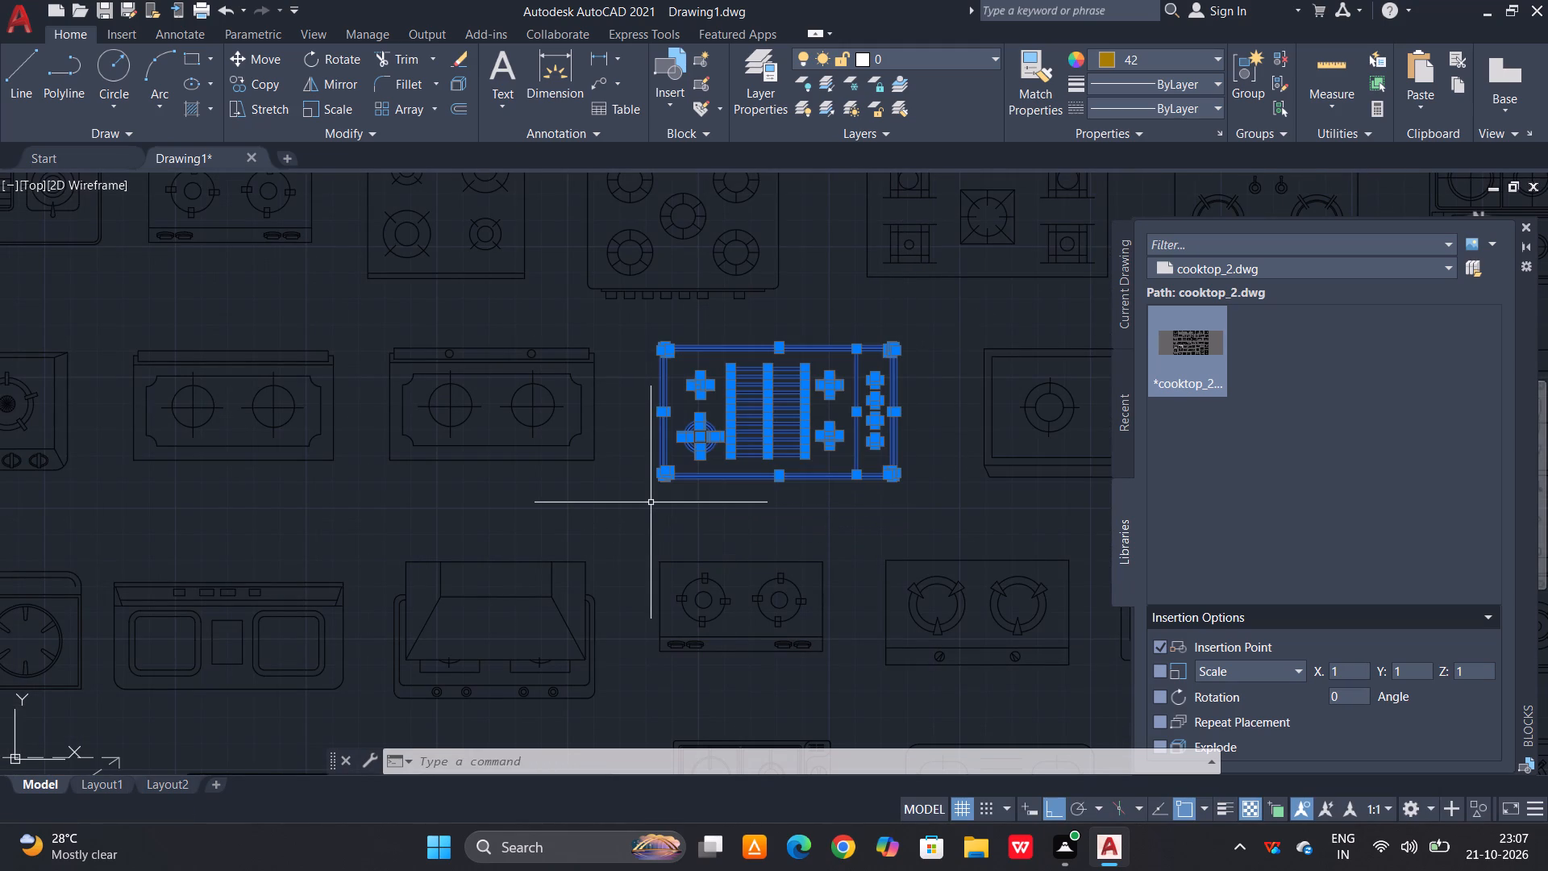
key(m)
key(space)
click(775, 392)
scroll(856, 435, down, 5)
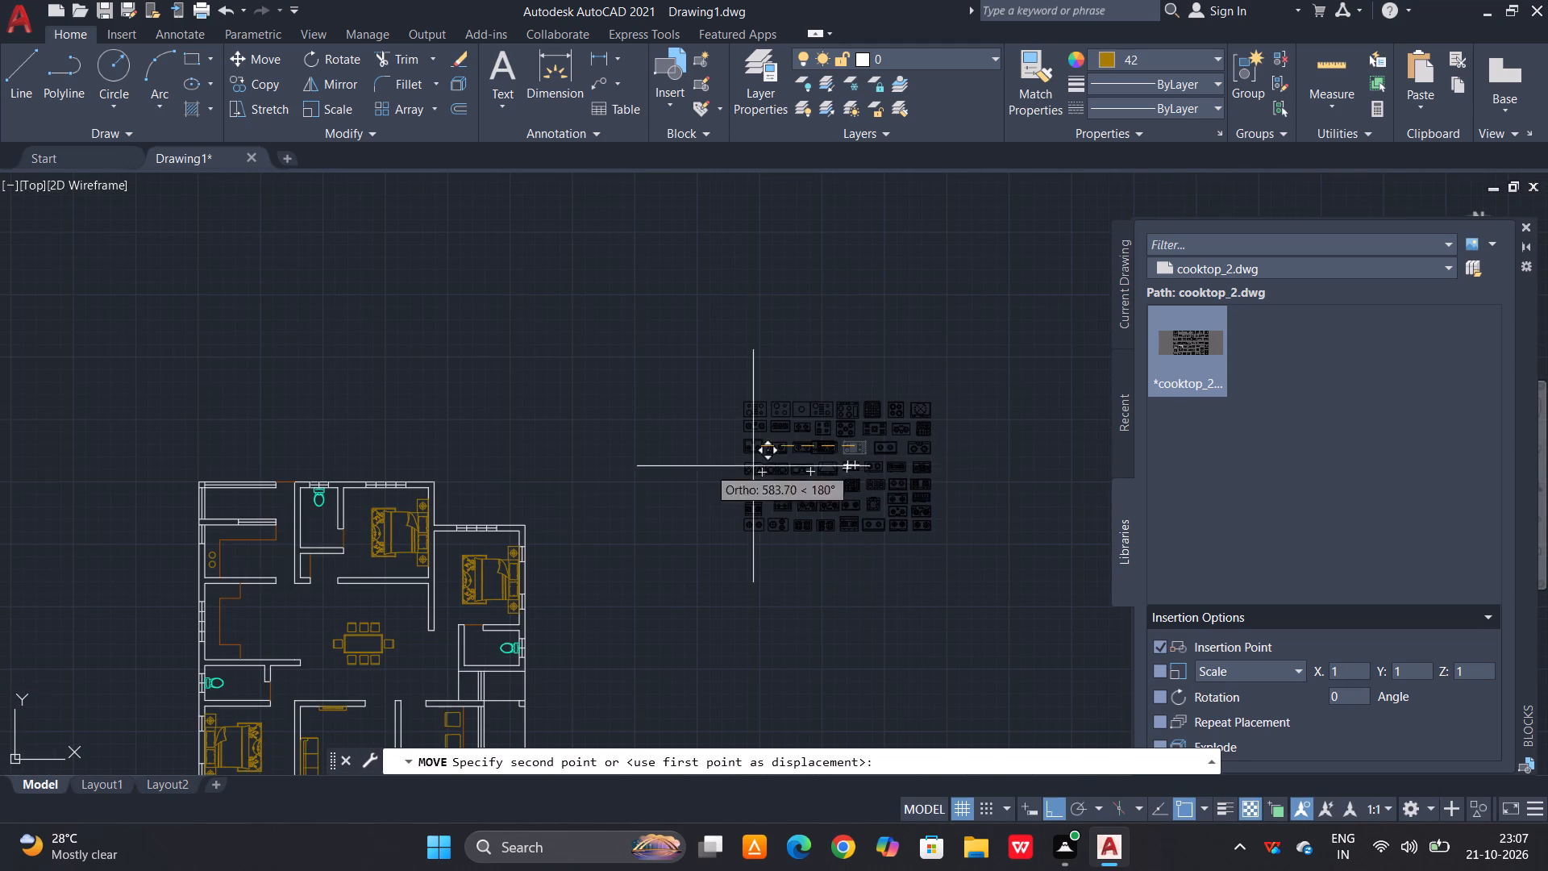
click(225, 470)
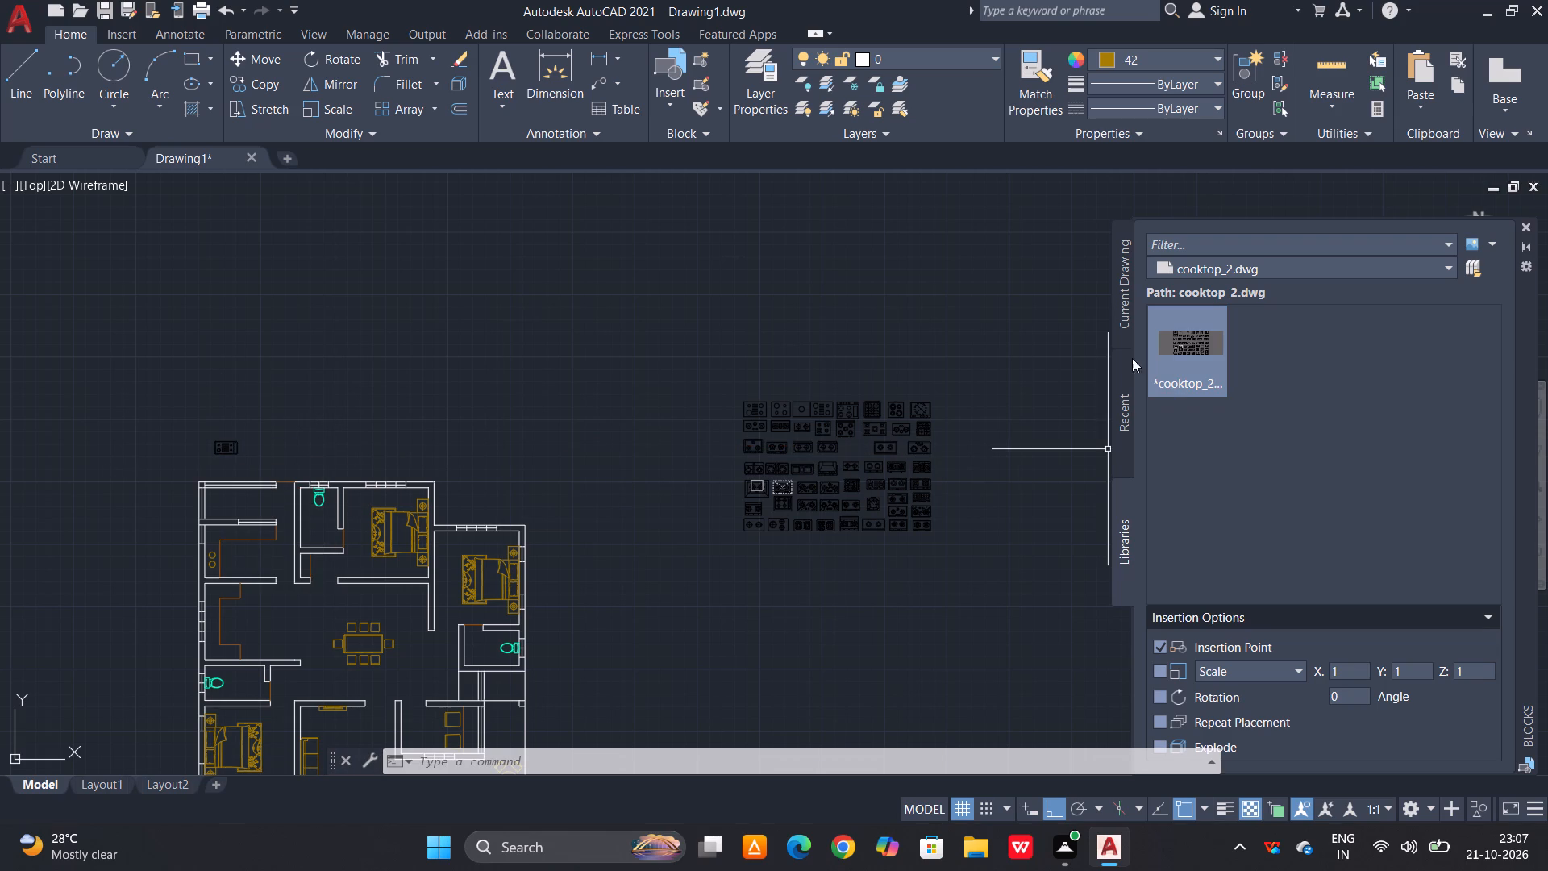
Erase all the remaining cooktop drawings of the exploded sheet.
drag(1026, 335, 1007, 351)
click(708, 594)
key(Delete)
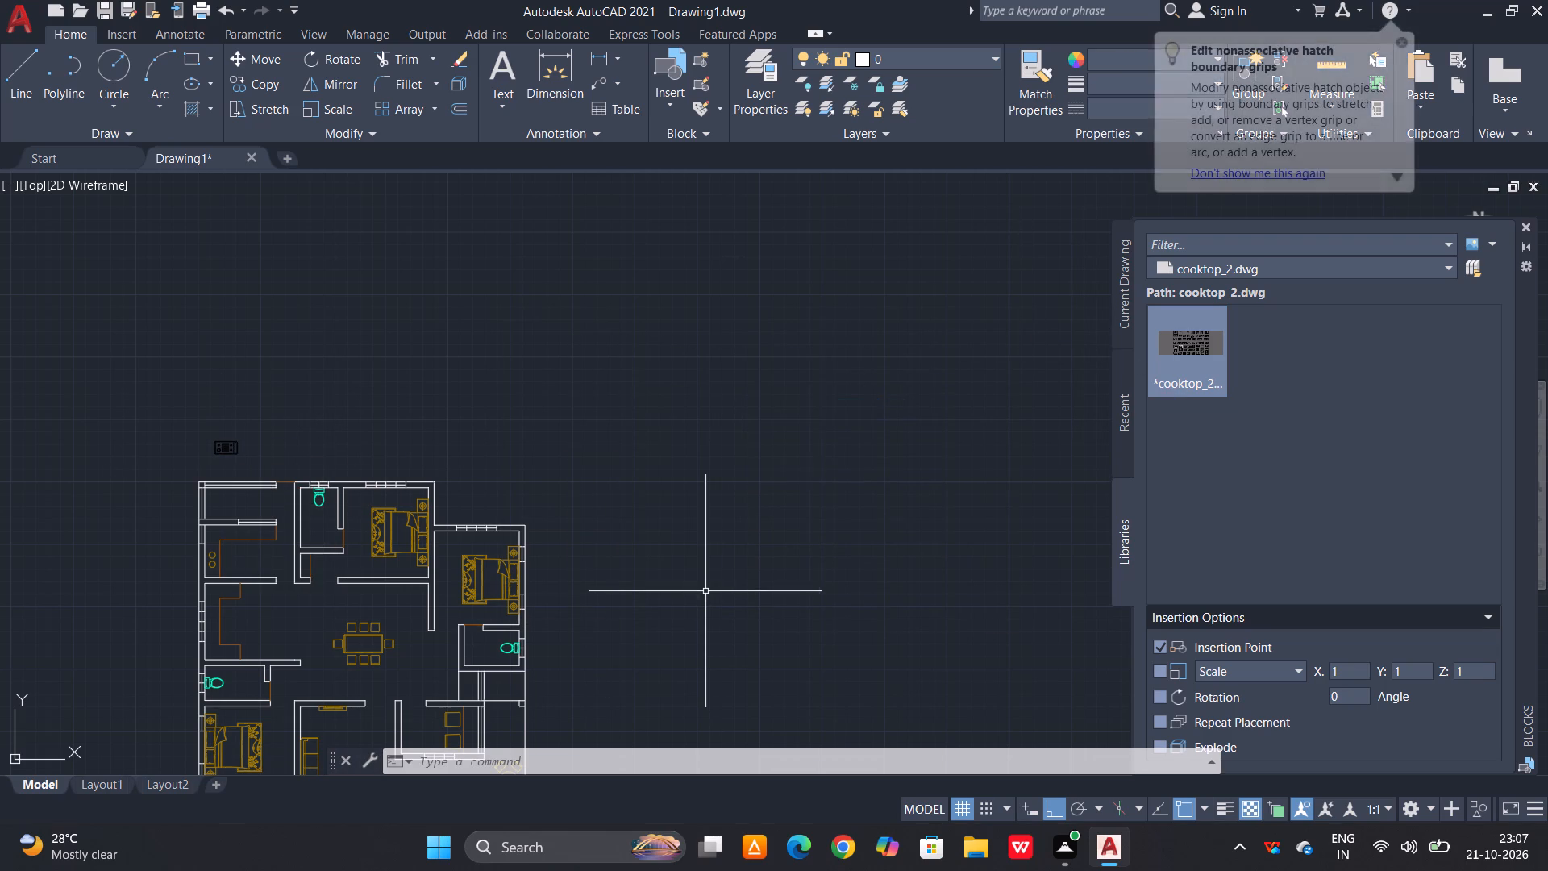
Change the colour of the chosen cooktop above the plan to 42.
middle_drag(221, 539, 539, 506)
scroll(551, 411, up, 3)
drag(574, 385, 563, 396)
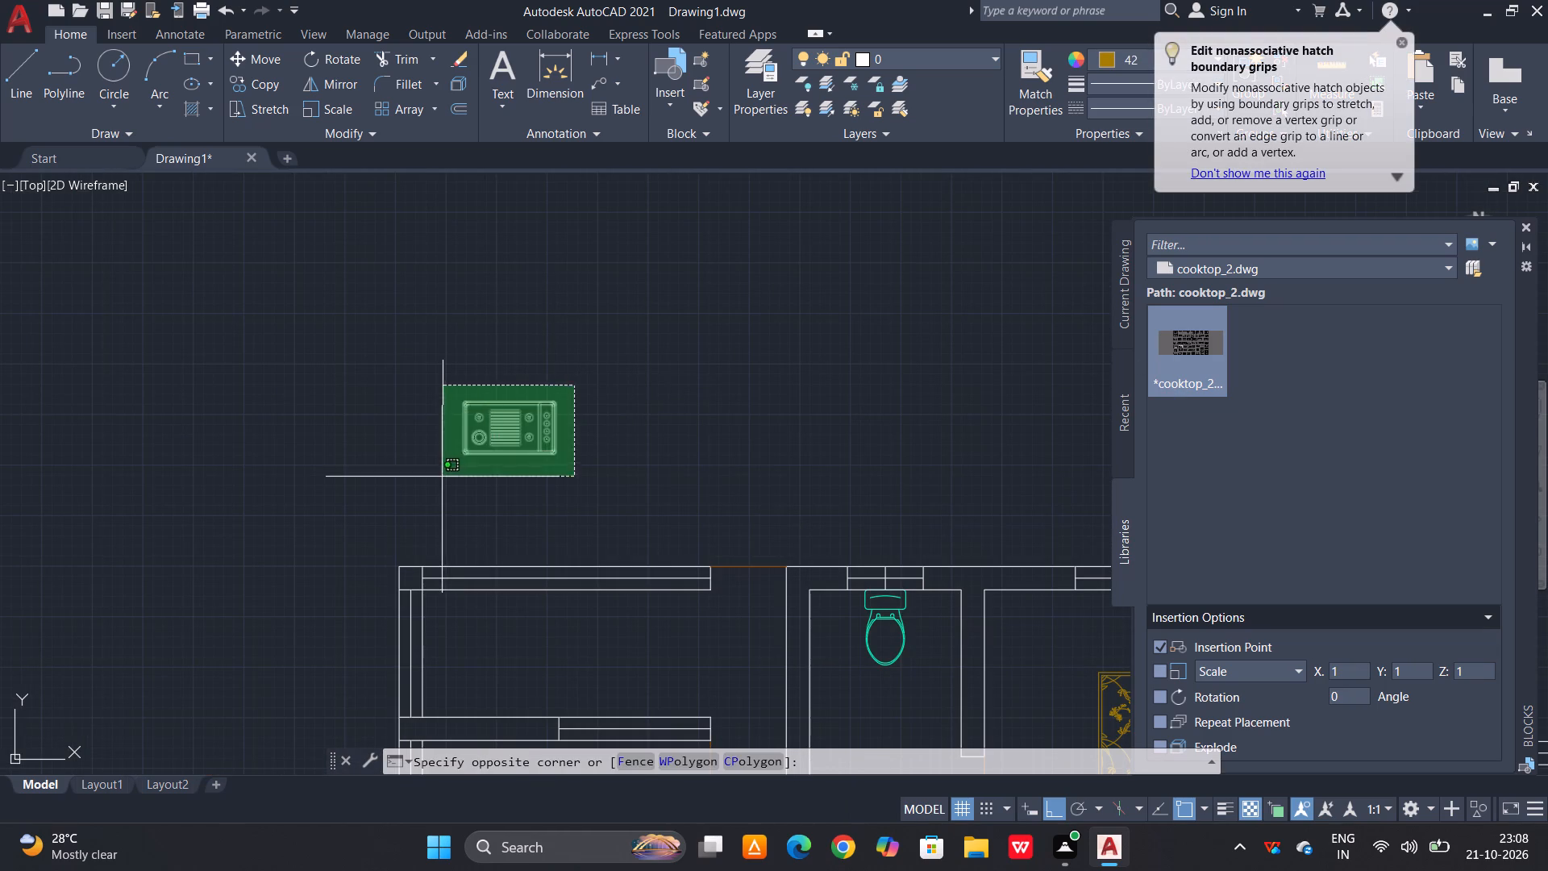
click(442, 477)
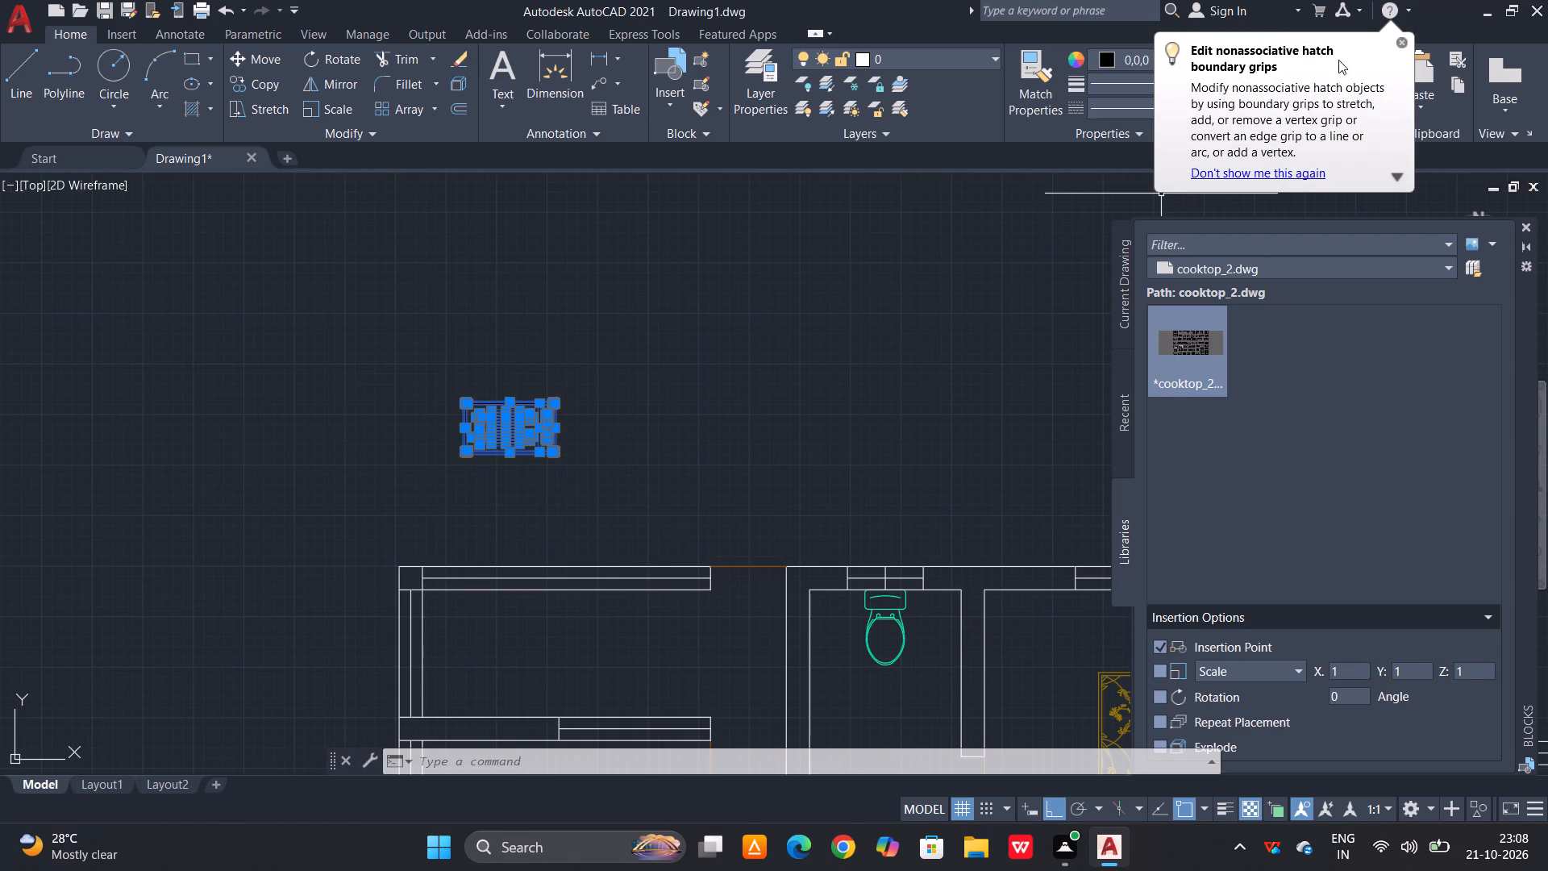
click(1405, 40)
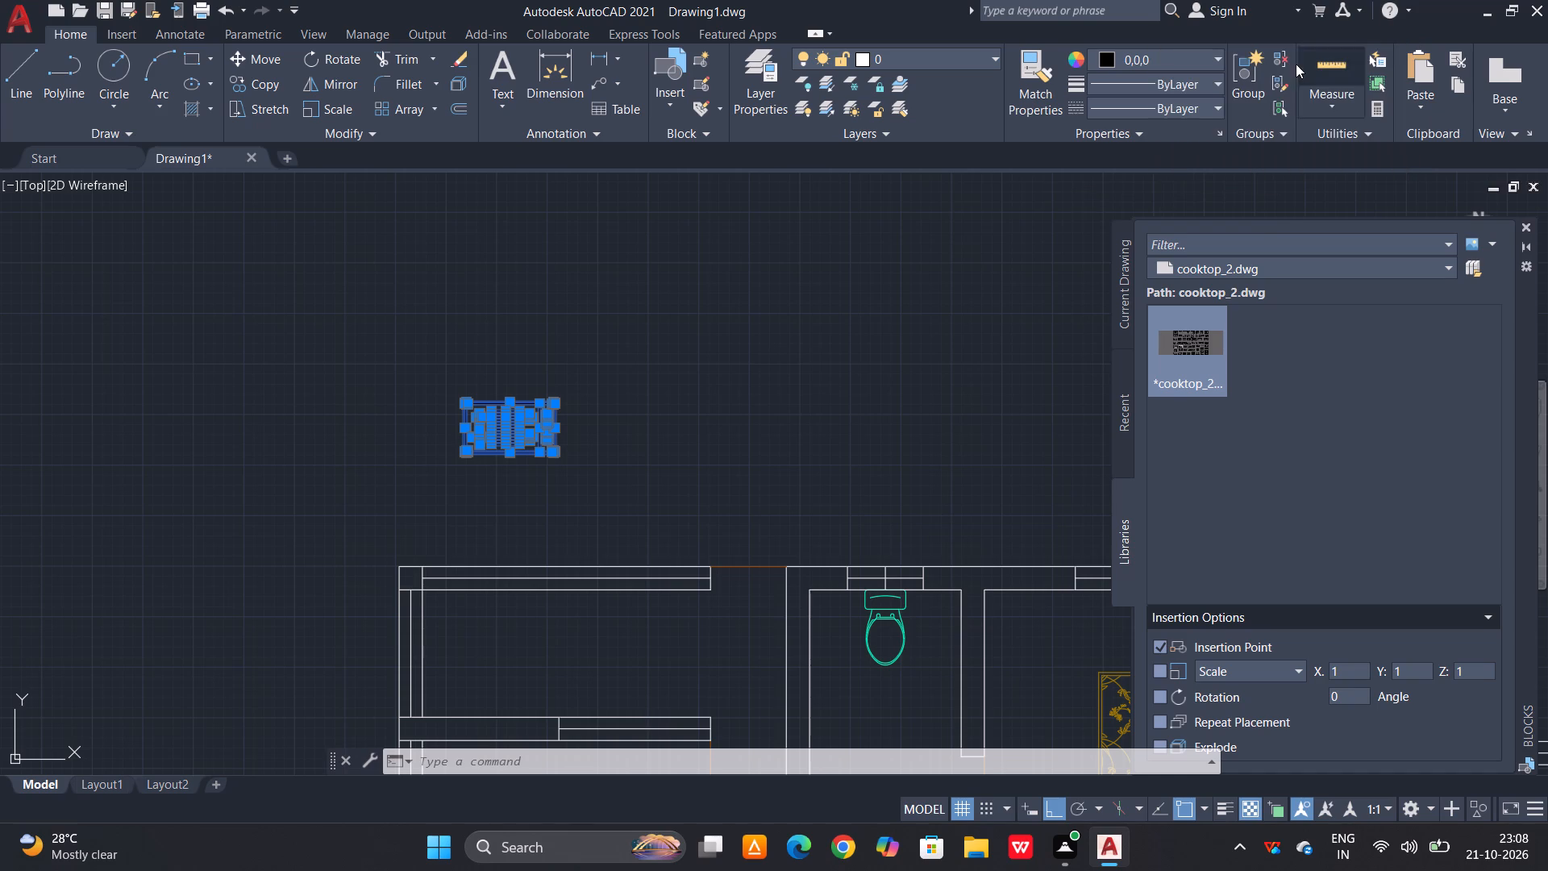
click(1221, 56)
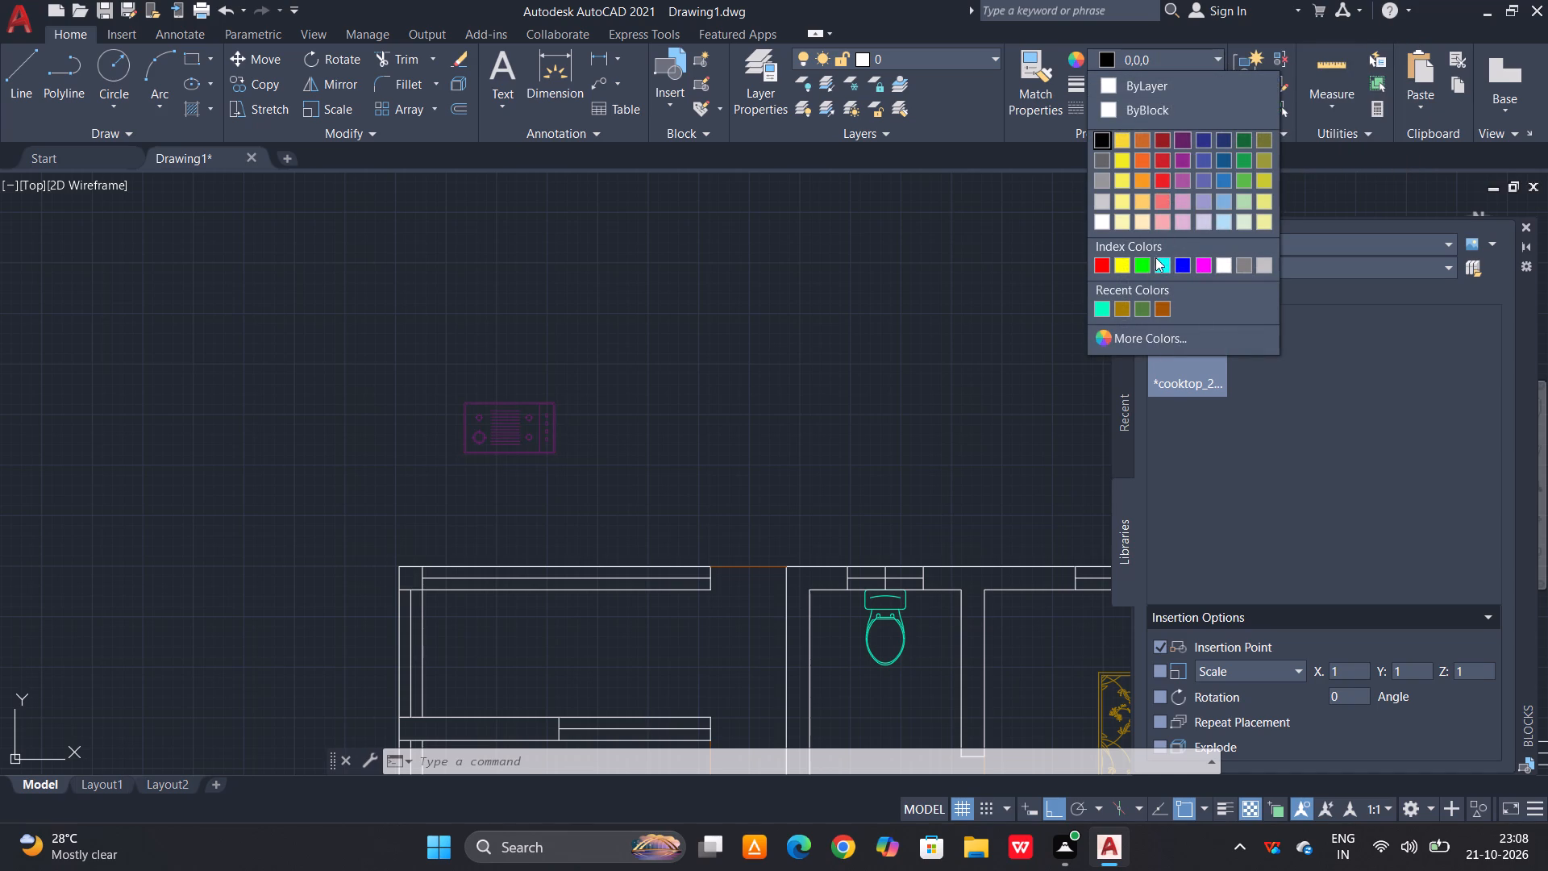
click(1123, 309)
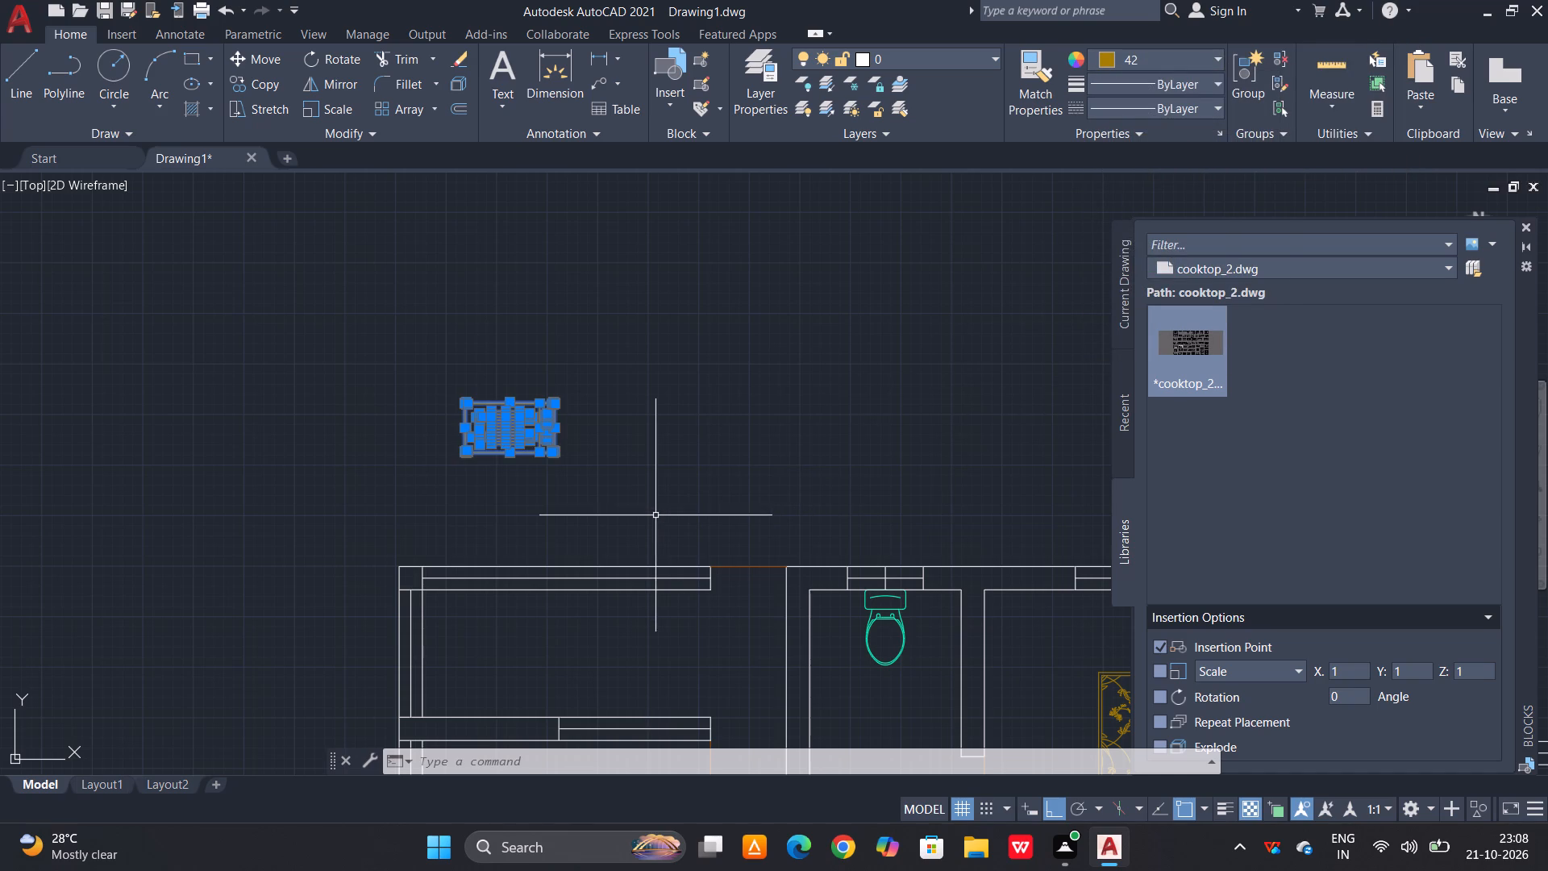
Convert the selected cooktop geometry into a block named cooktop.
text(b)
key(space)
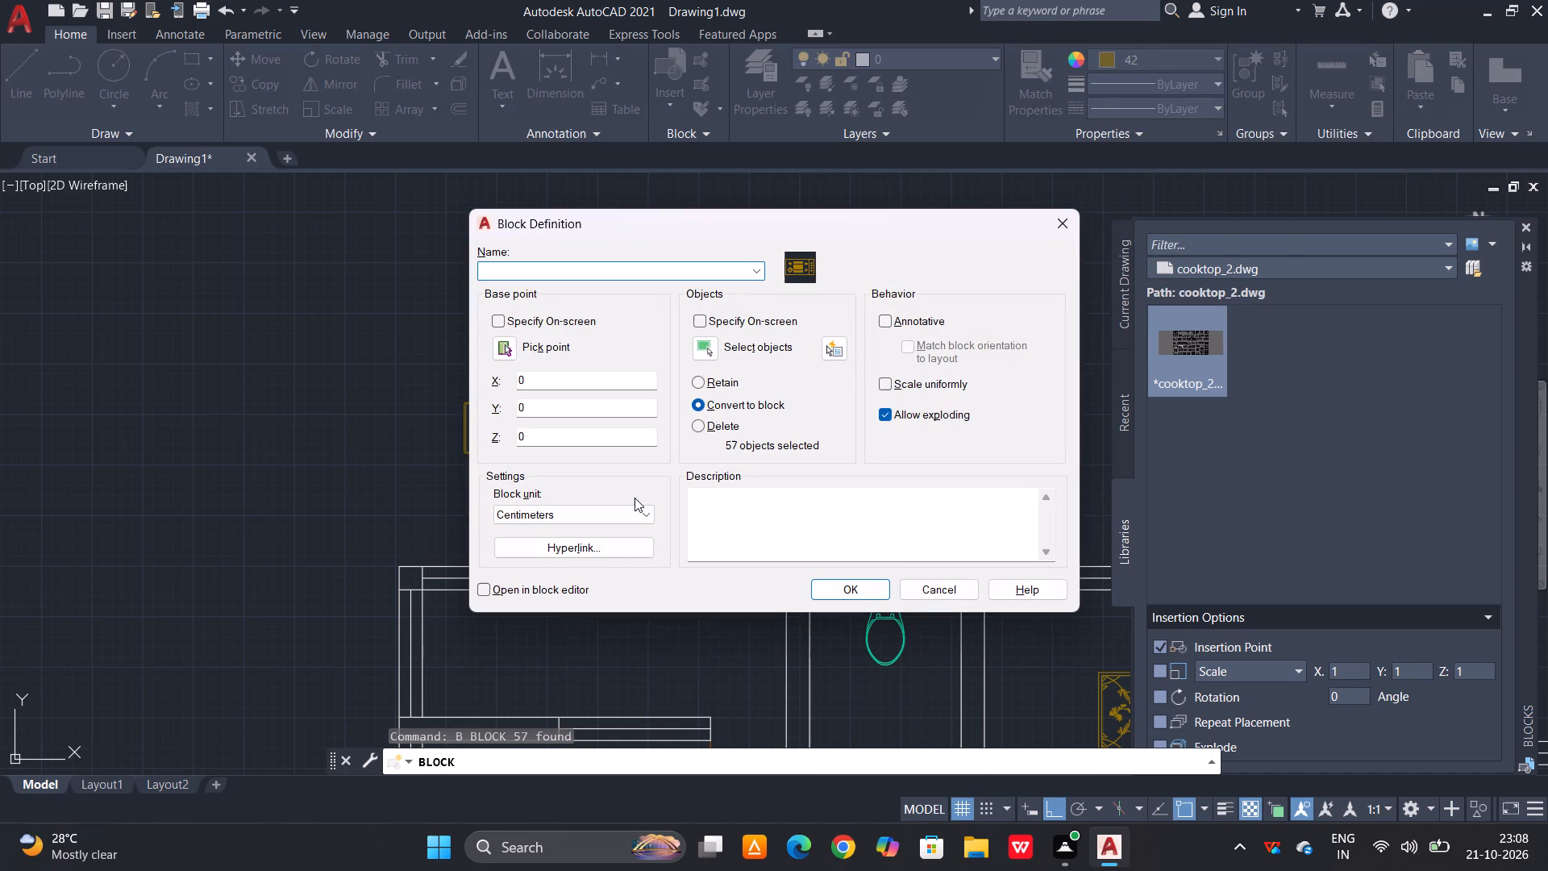
text(cooktop)
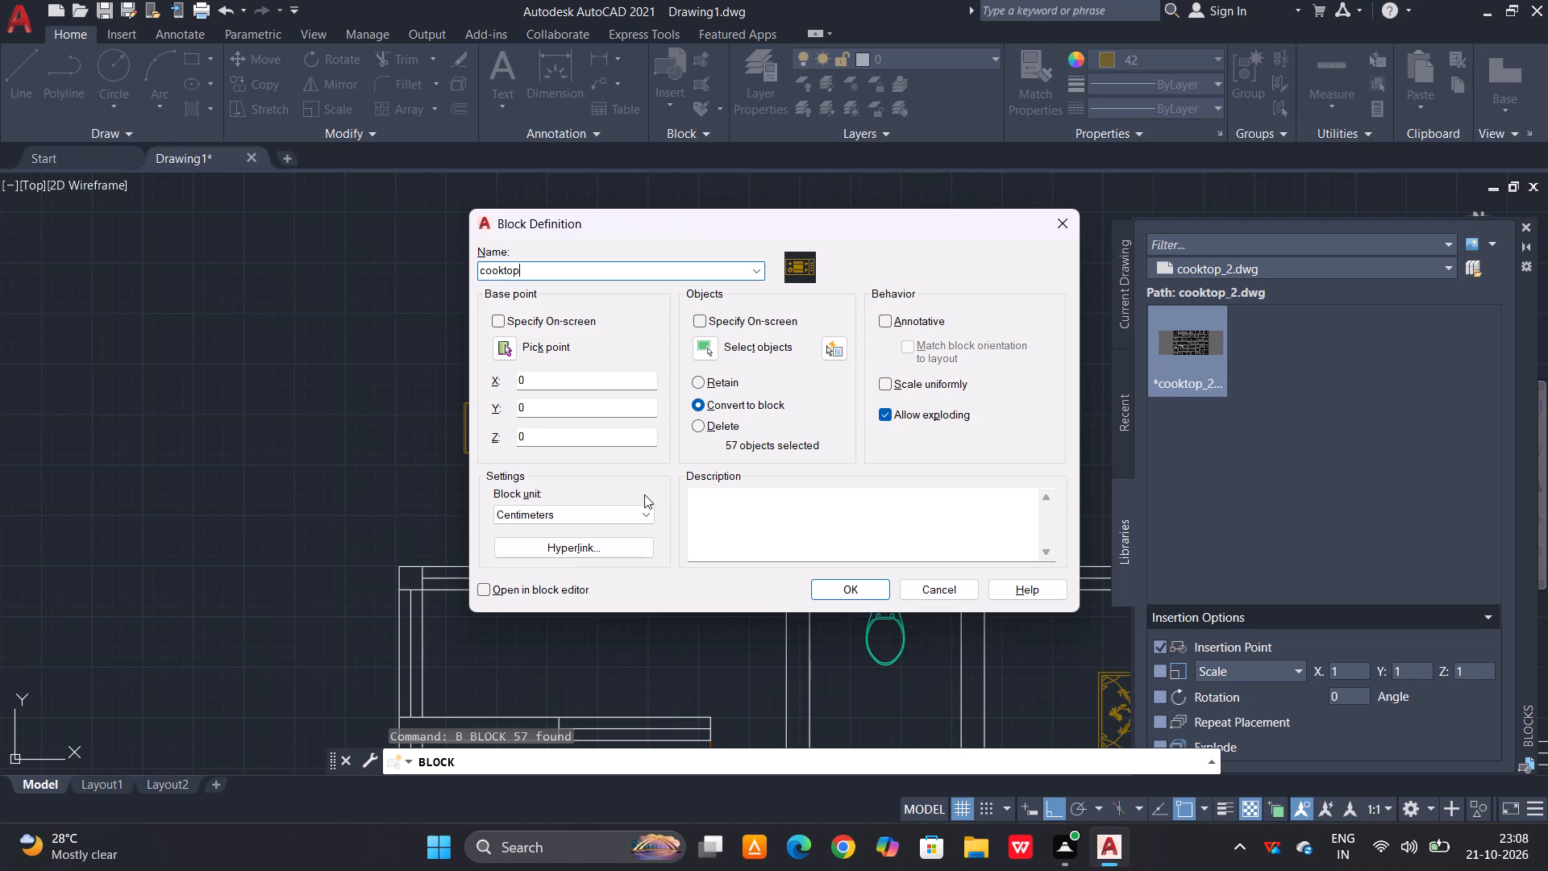
click(863, 601)
click(846, 590)
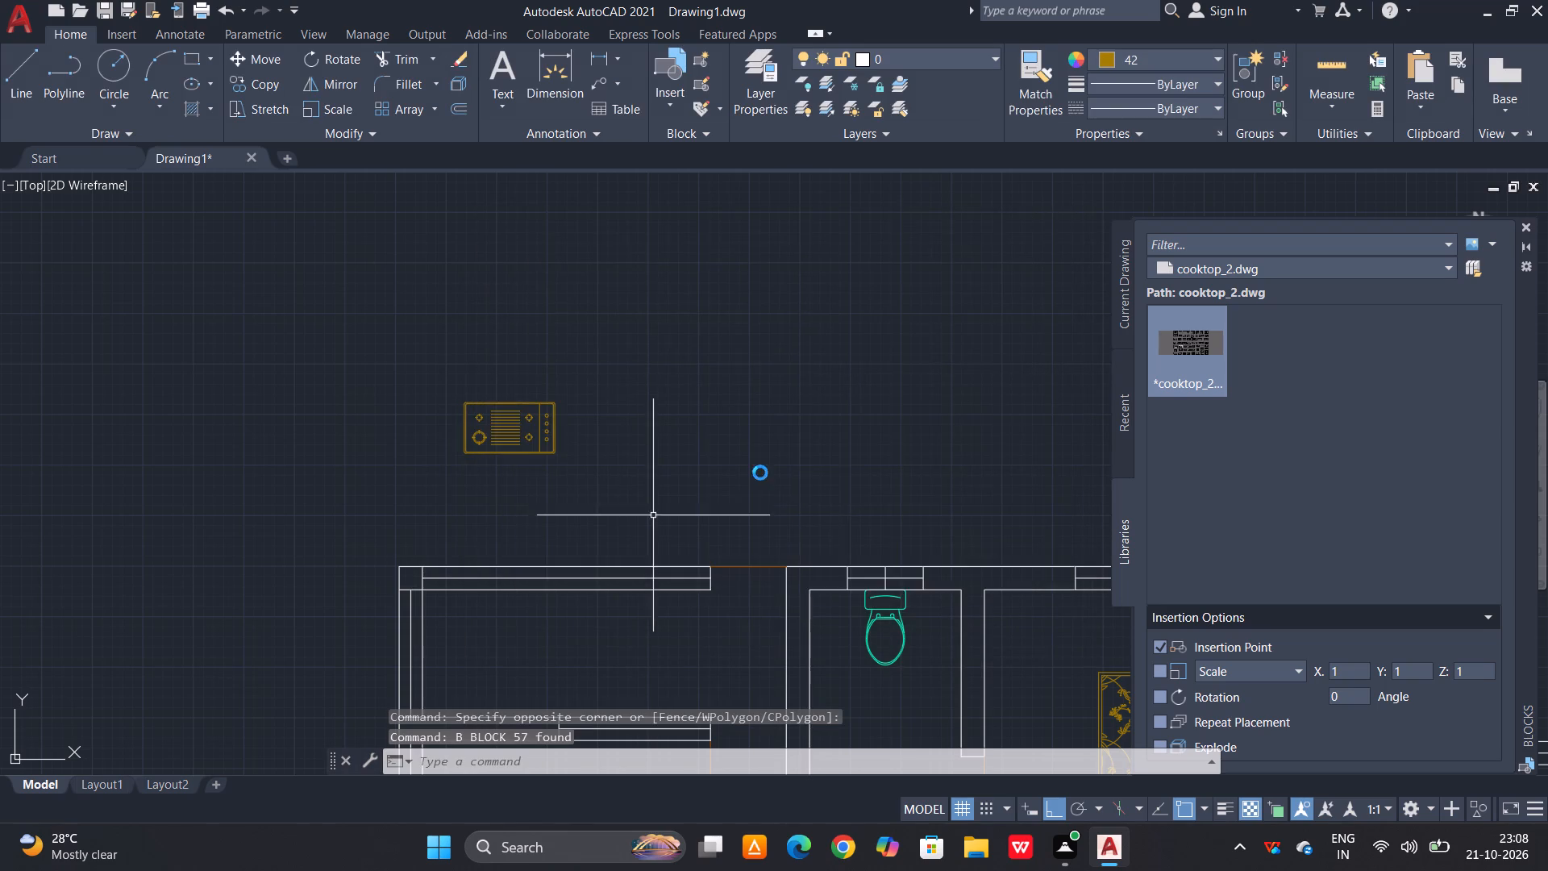
Rotate the cooktop block above the plan 90 degrees counterclockwise so its row of knobs is at the top.
scroll(750, 438, up, 1)
click(468, 356)
click(364, 459)
text(ro)
key(space)
click(371, 363)
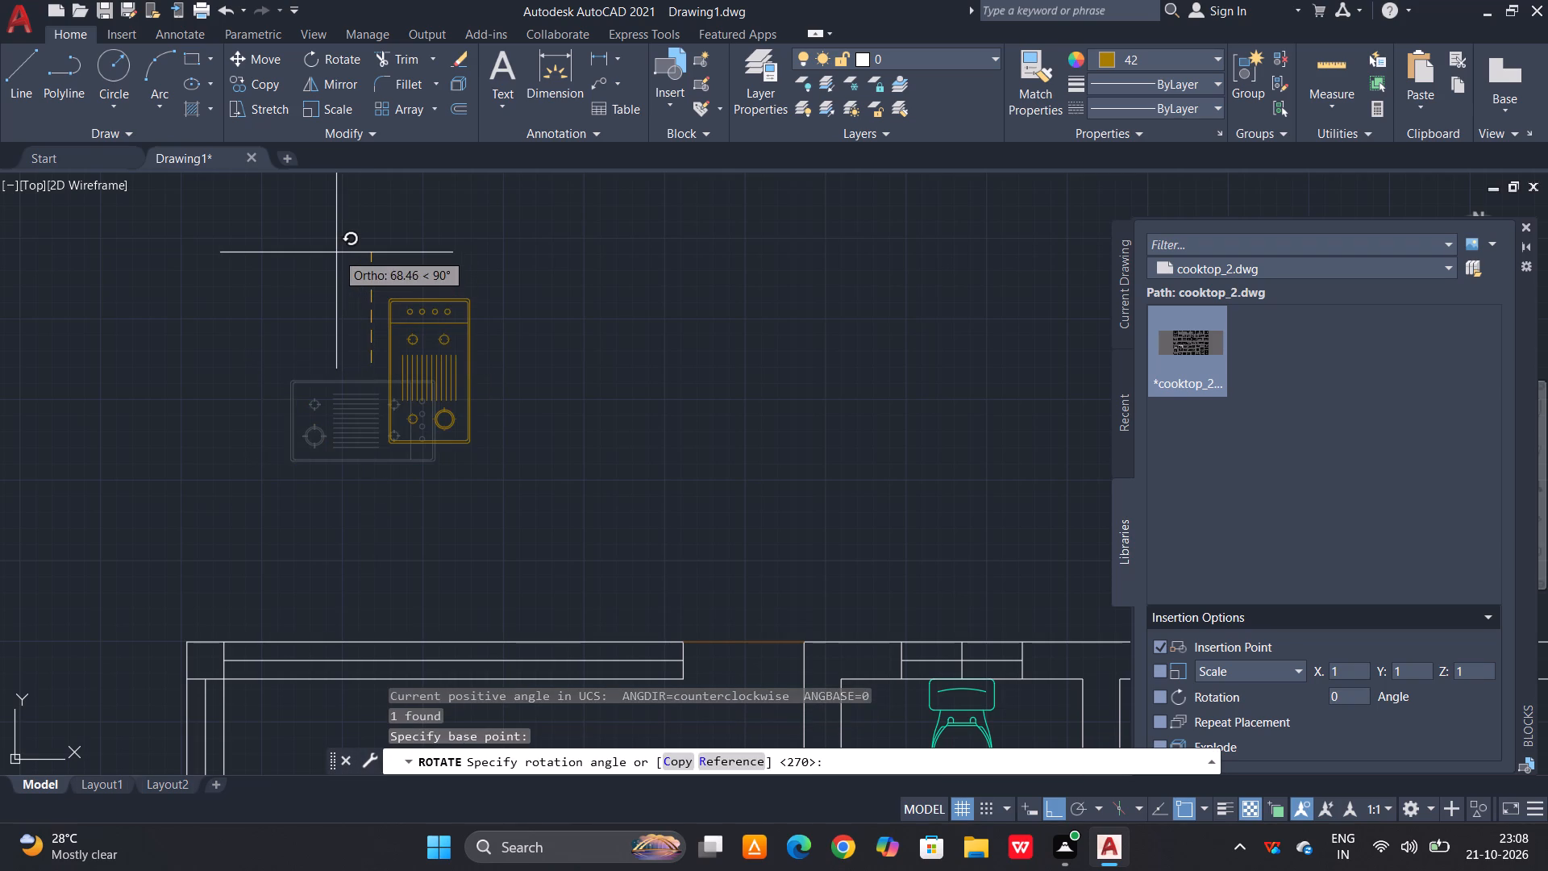
click(336, 252)
Move the rotated cooktop onto the kitchen counter, its long edge's midpoint against the inner face of the outer wall at the window.
drag(519, 265, 481, 328)
click(370, 495)
key(m)
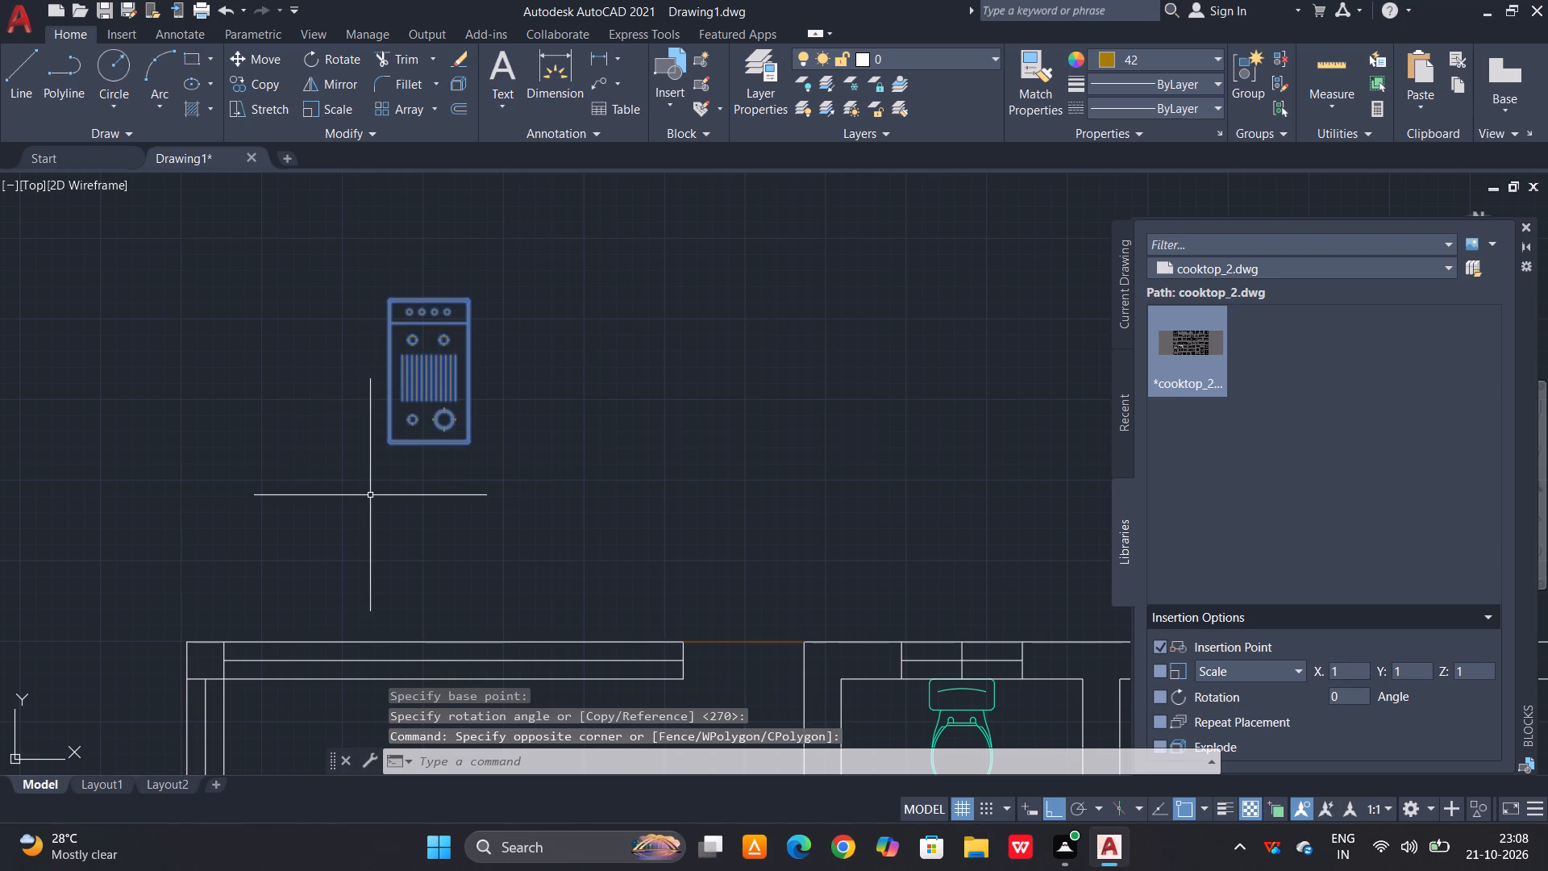
key(space)
click(388, 370)
scroll(398, 362, down, 3)
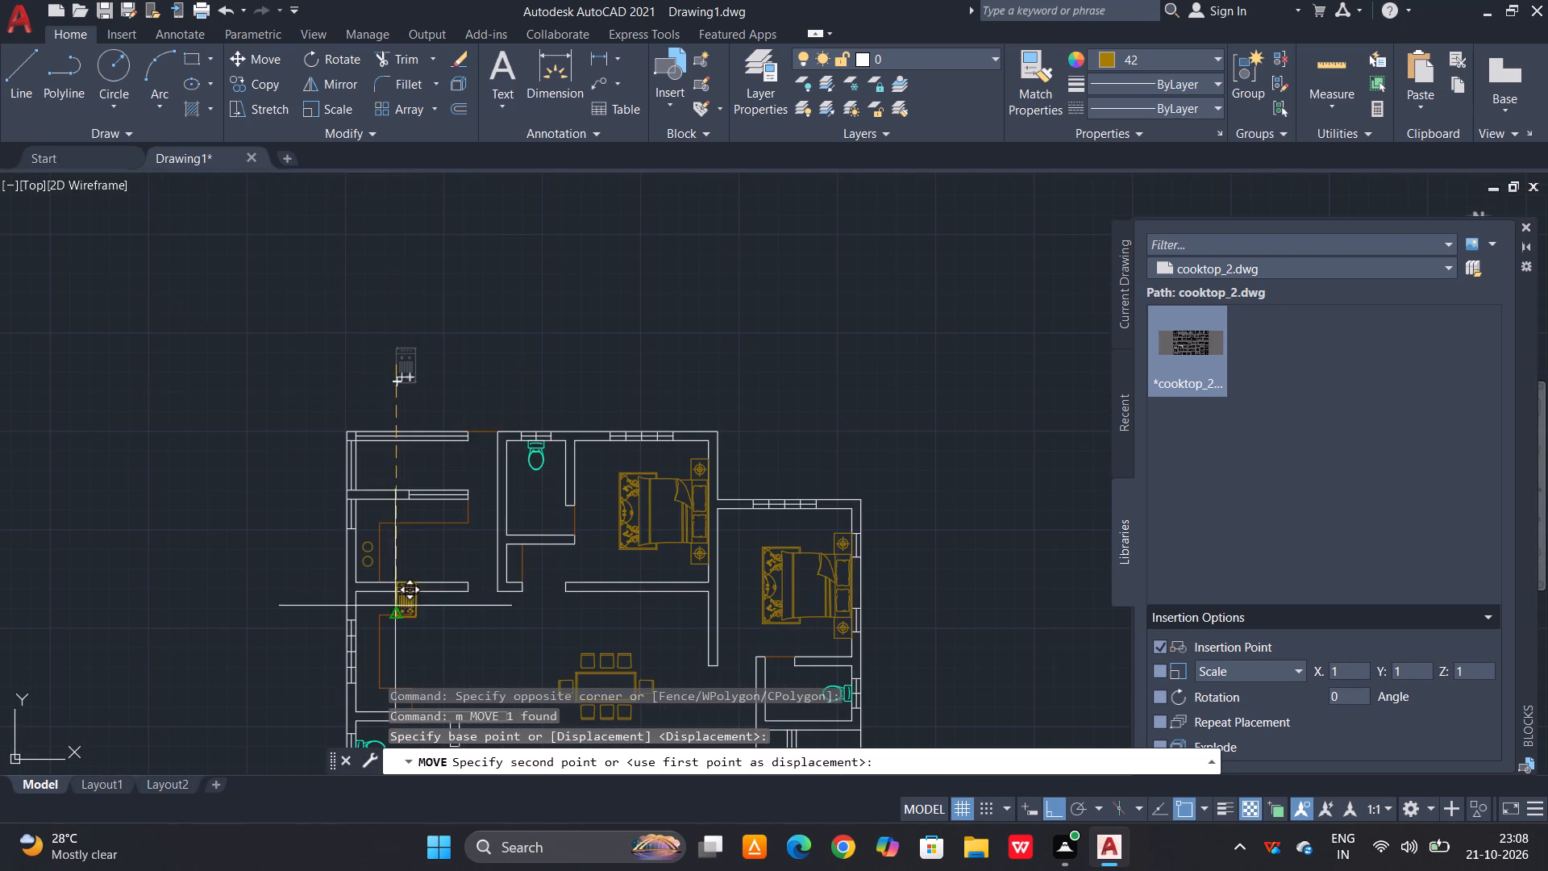
scroll(385, 674, up, 2)
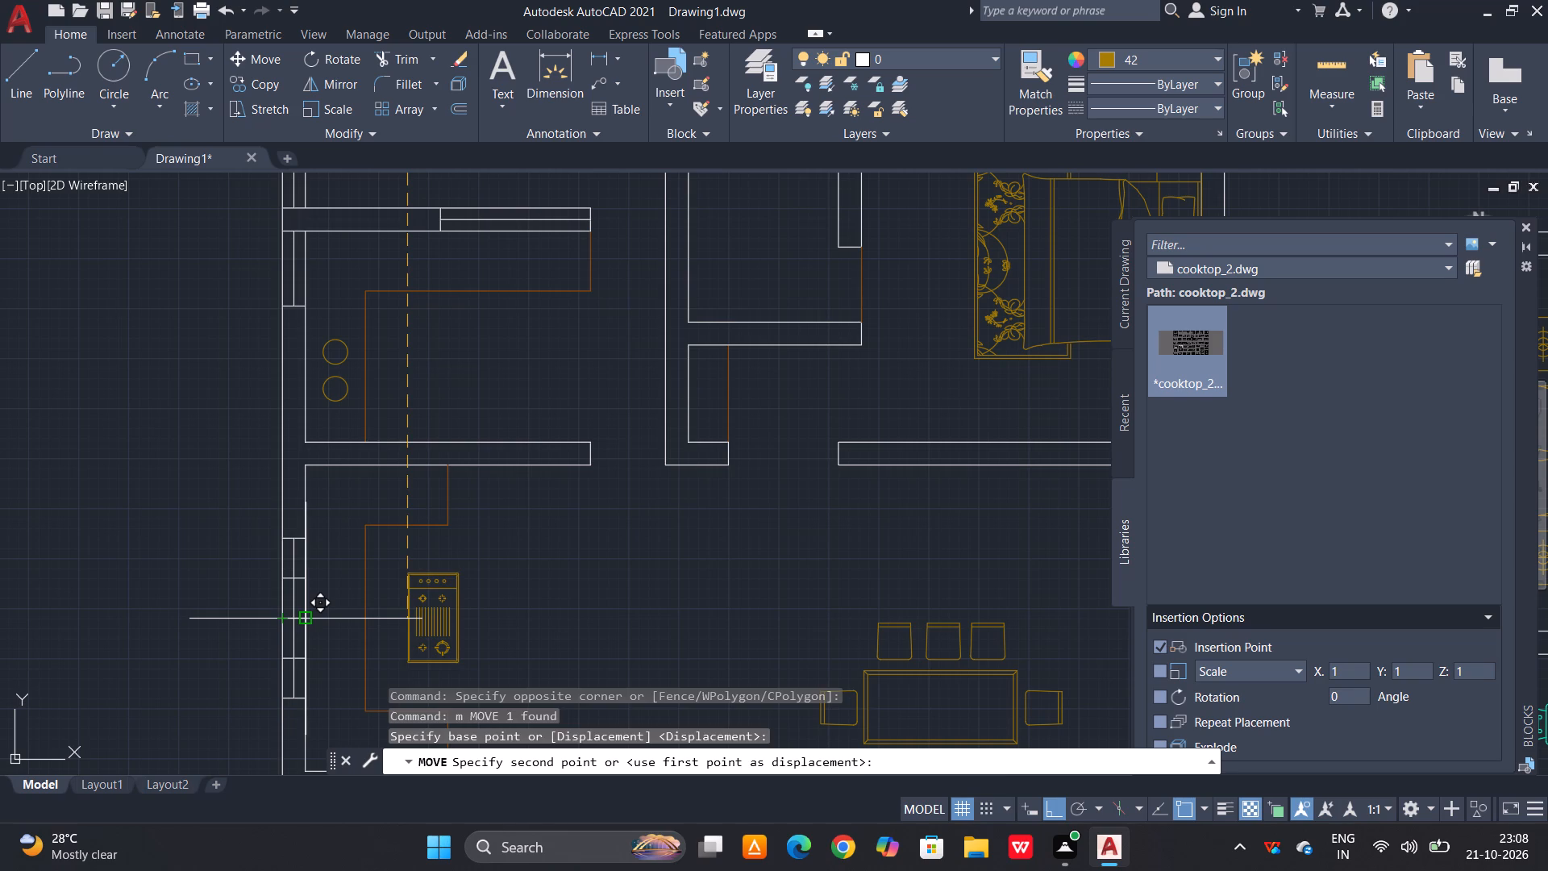
click(310, 621)
middle_drag(321, 663, 377, 646)
Scale the cooktop up slightly from its wall-side midpoint so it nearly fills the counter depth.
scroll(380, 636, up, 3)
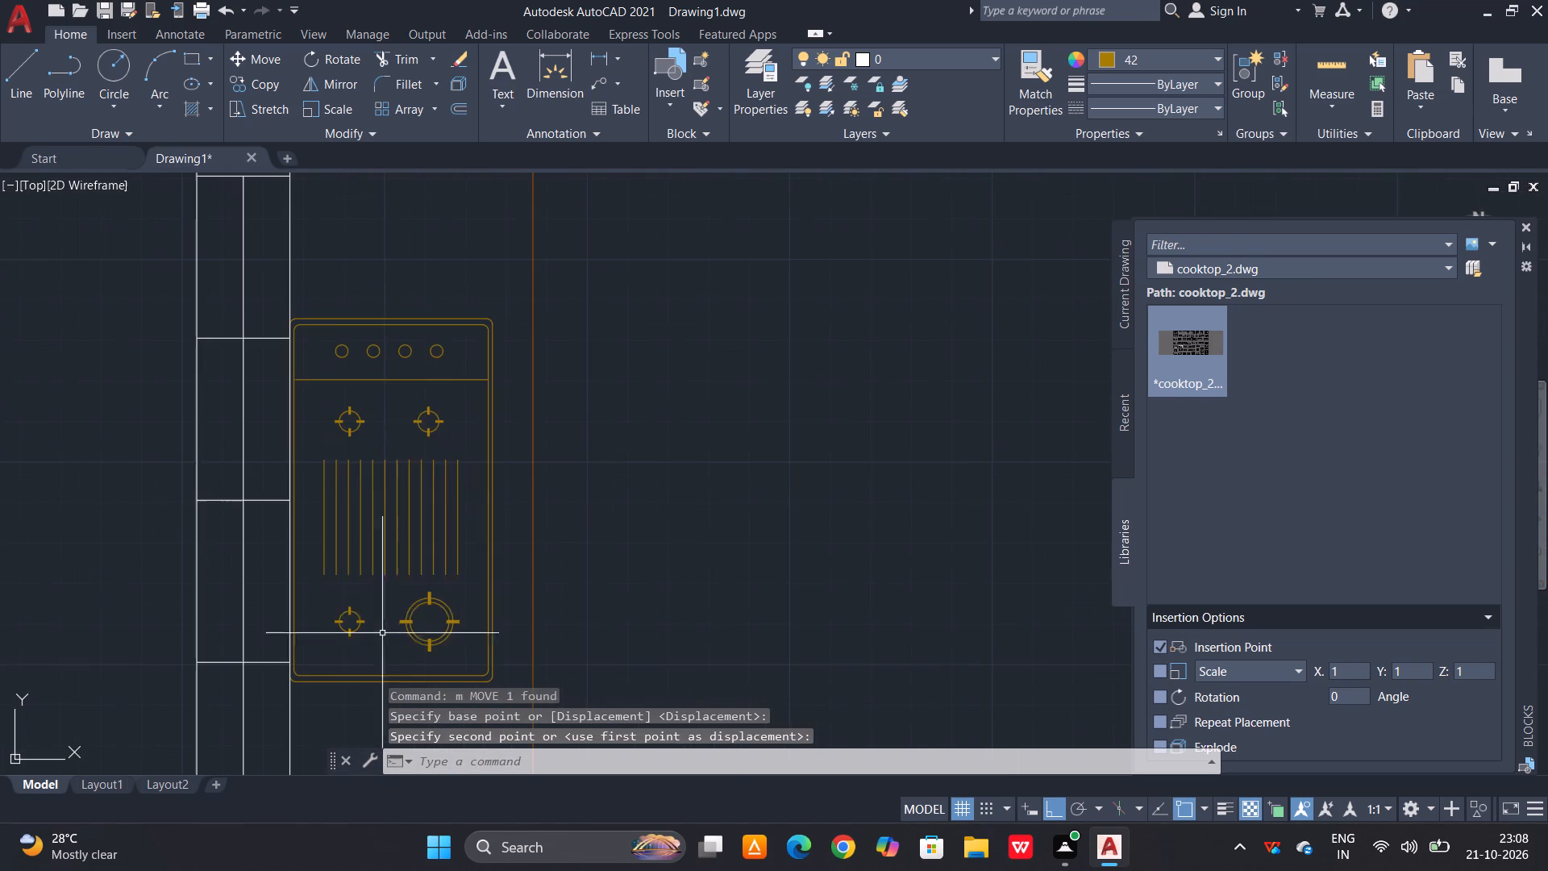
click(451, 427)
click(397, 523)
text(sc)
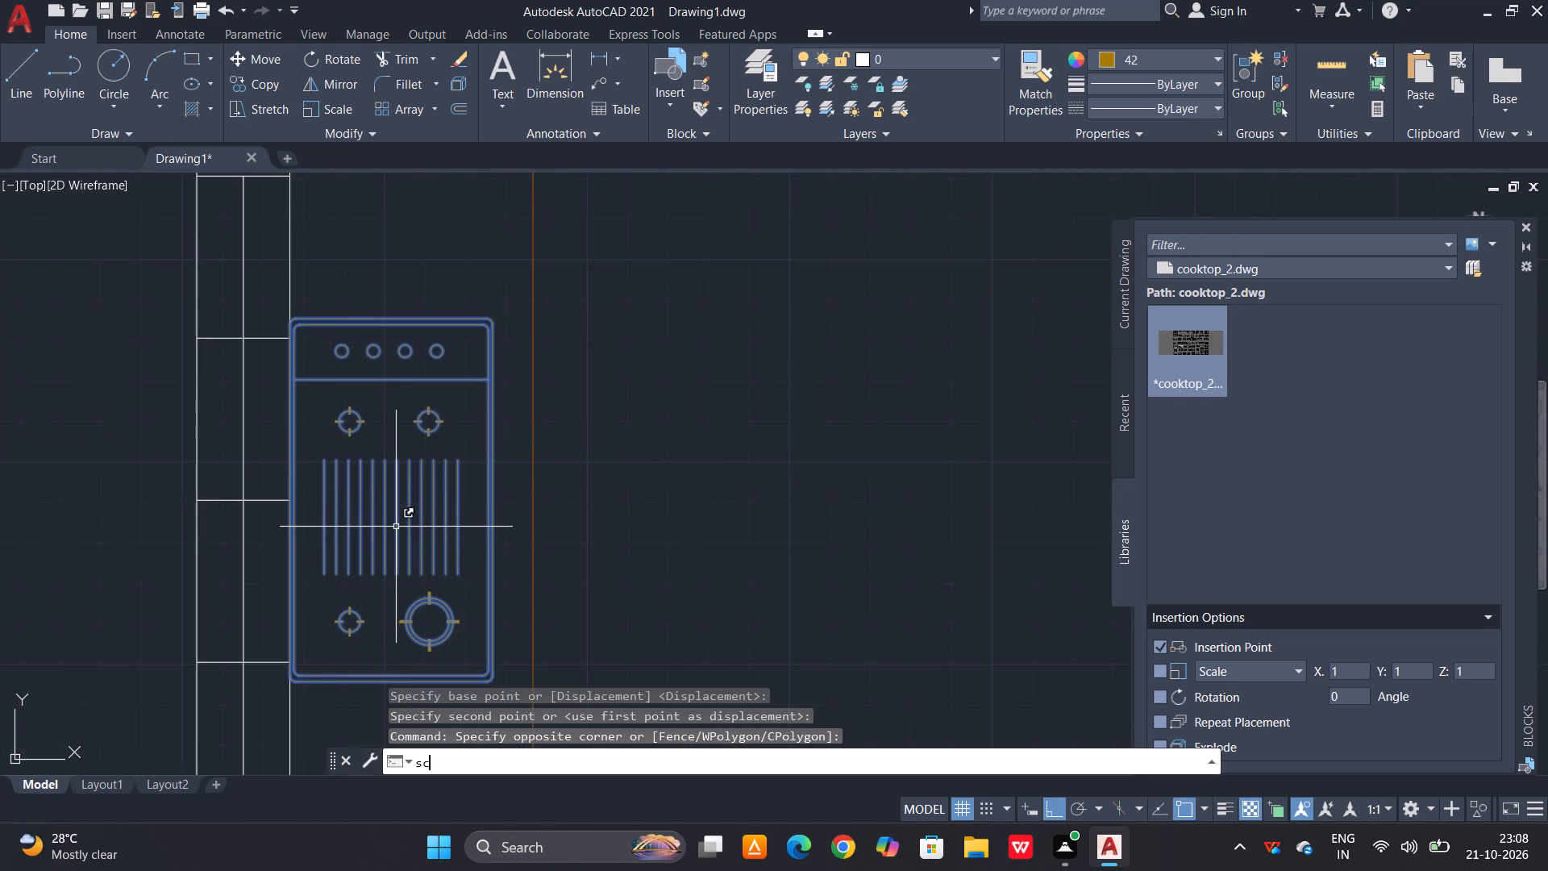
key(space)
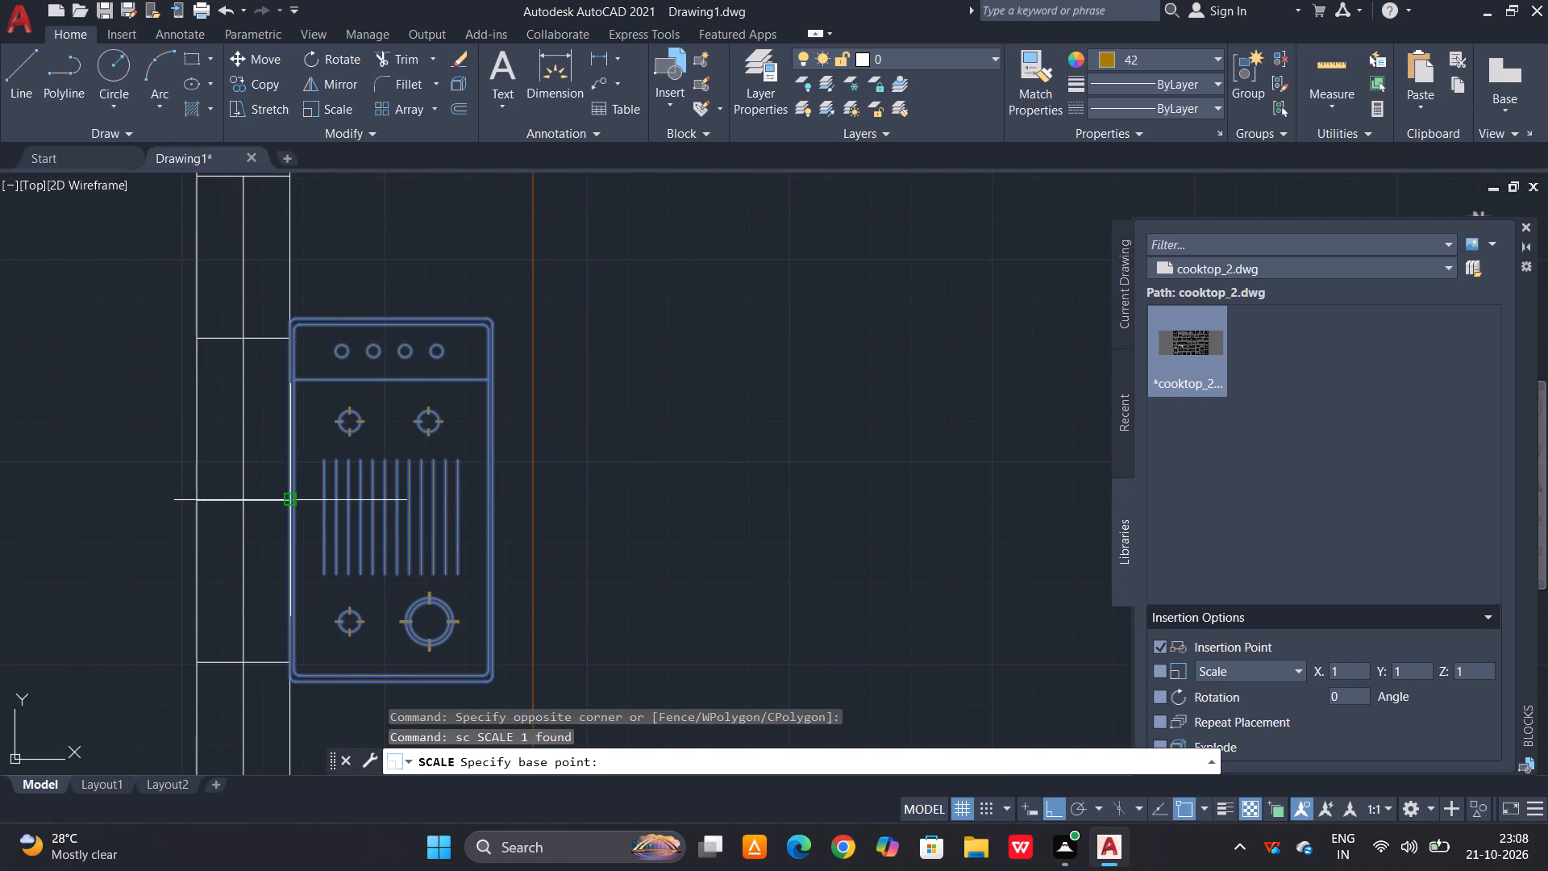
click(288, 501)
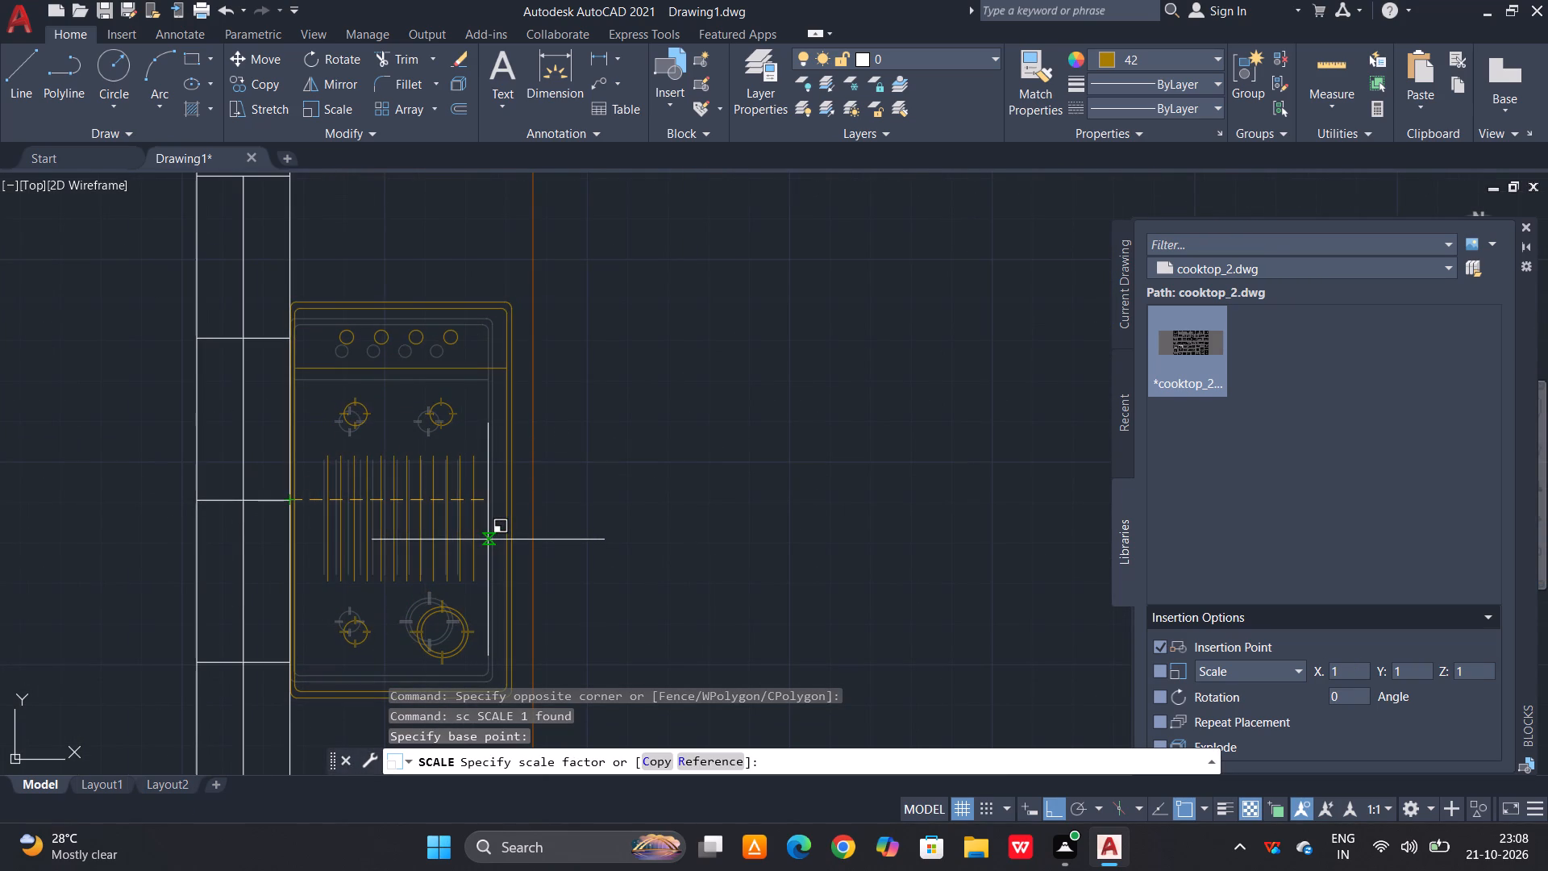
click(488, 540)
Review the furnished floor plan around the kitchen, dining and living areas.
scroll(618, 435, down, 1)
scroll(651, 509, down, 1)
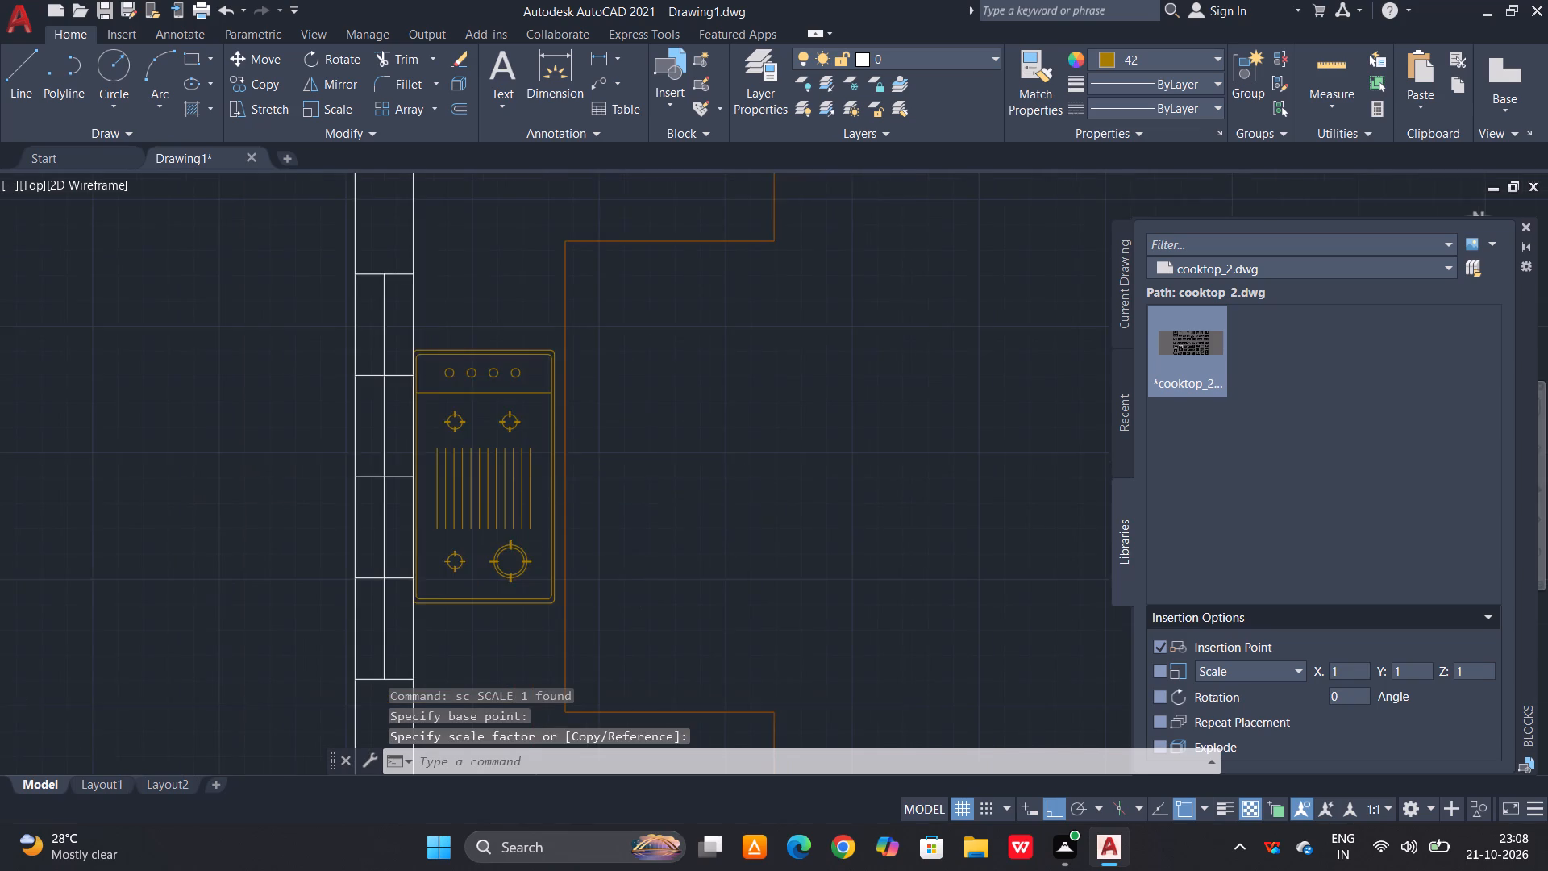
scroll(651, 510, down, 1)
middle_drag(668, 538, 619, 461)
scroll(718, 602, down, 1)
middle_drag(722, 677, 701, 577)
middle_drag(986, 469, 883, 440)
scroll(805, 535, down, 1)
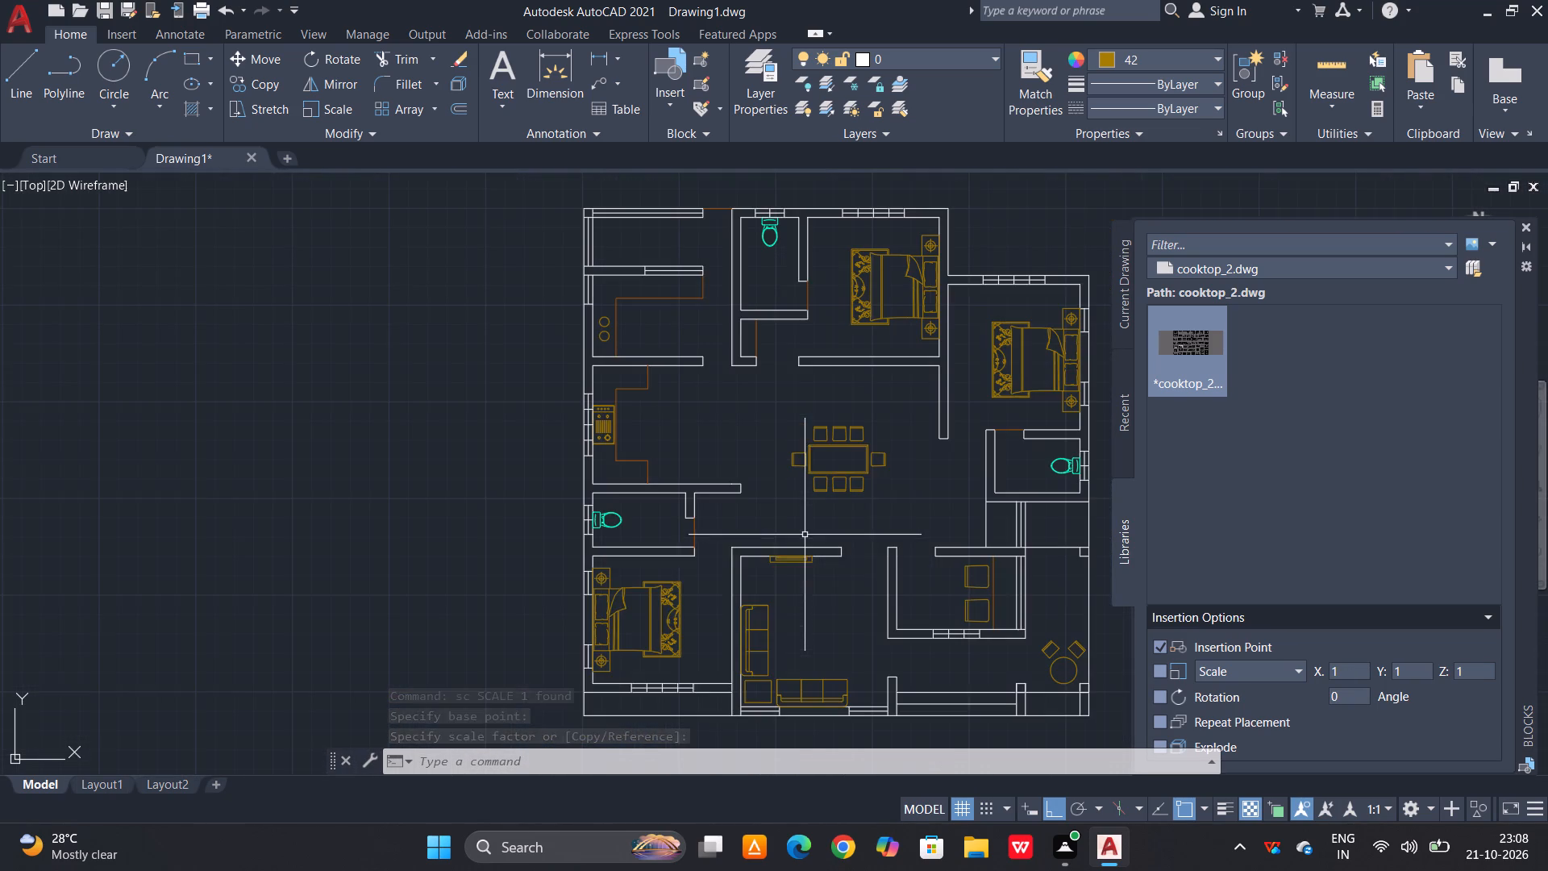
middle_drag(685, 636, 670, 565)
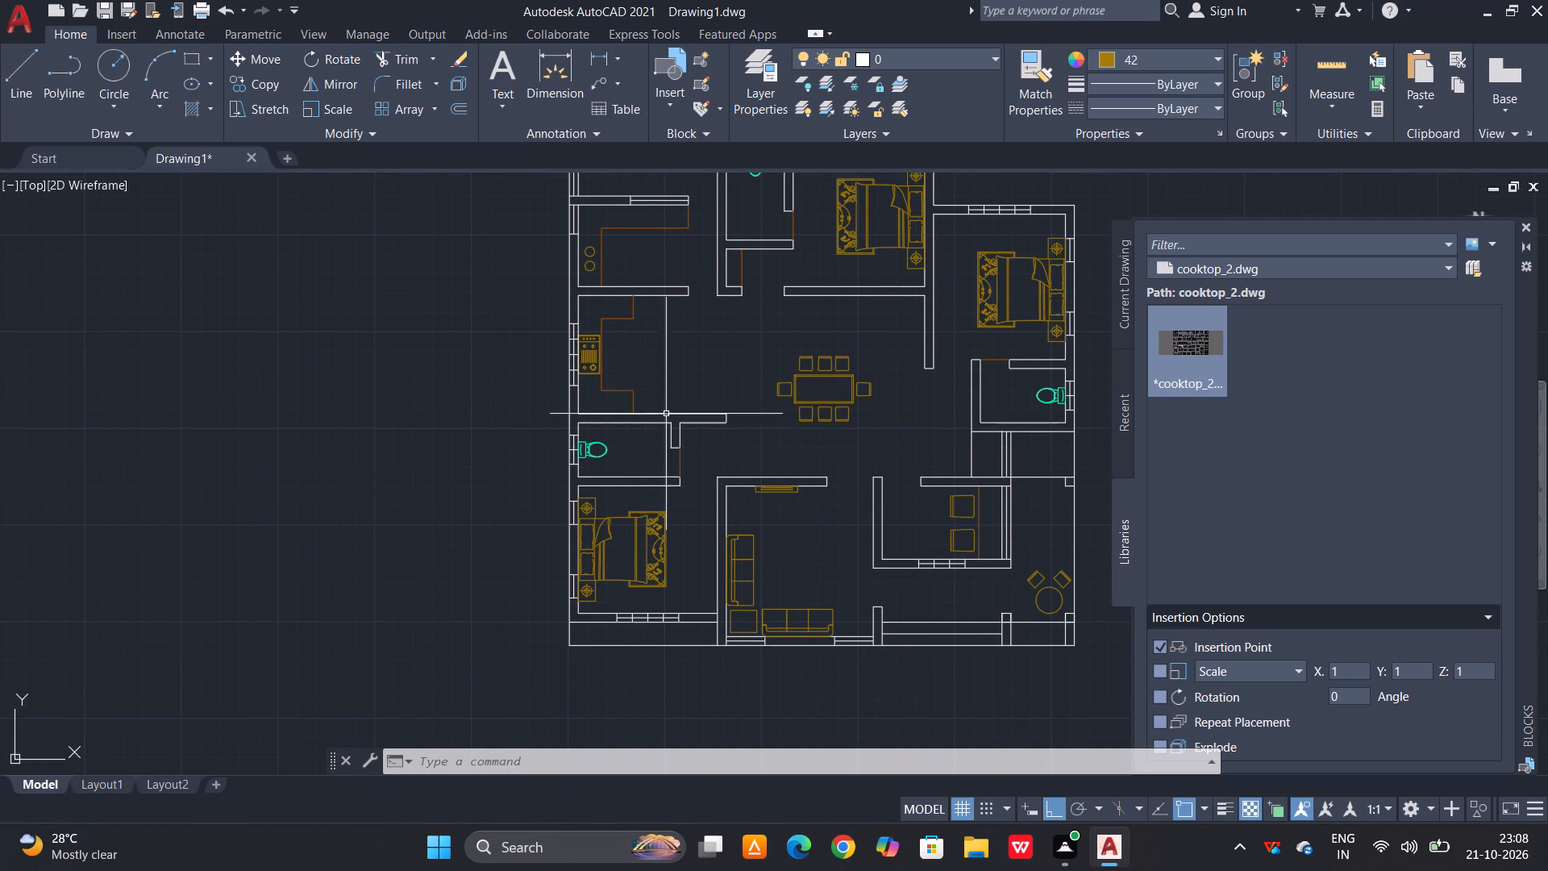
scroll(680, 385, up, 1)
key(Escape)
middle_drag(790, 427, 782, 430)
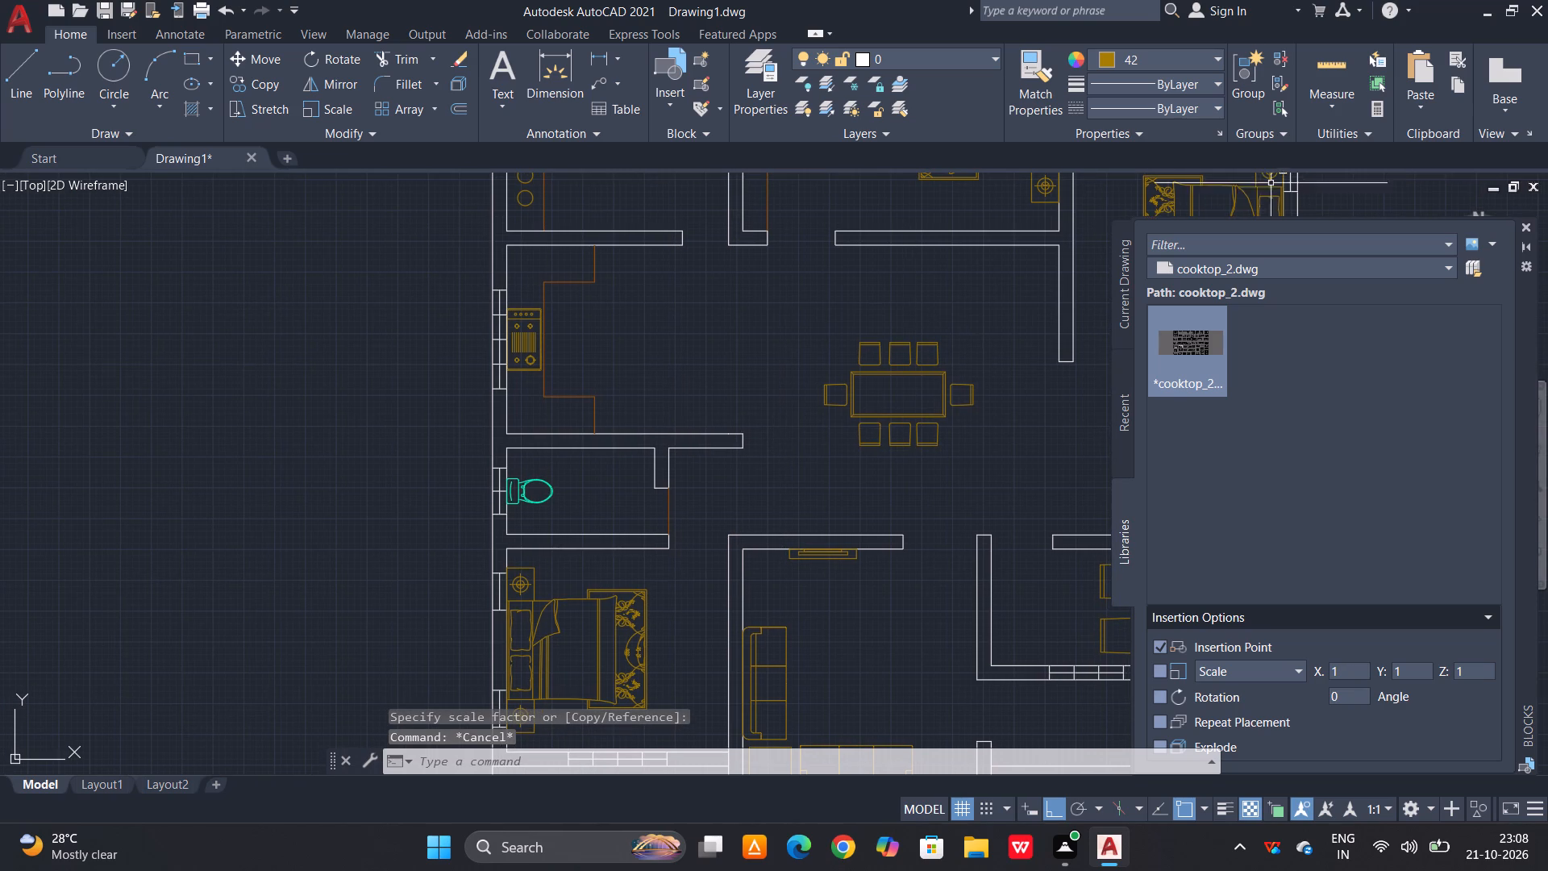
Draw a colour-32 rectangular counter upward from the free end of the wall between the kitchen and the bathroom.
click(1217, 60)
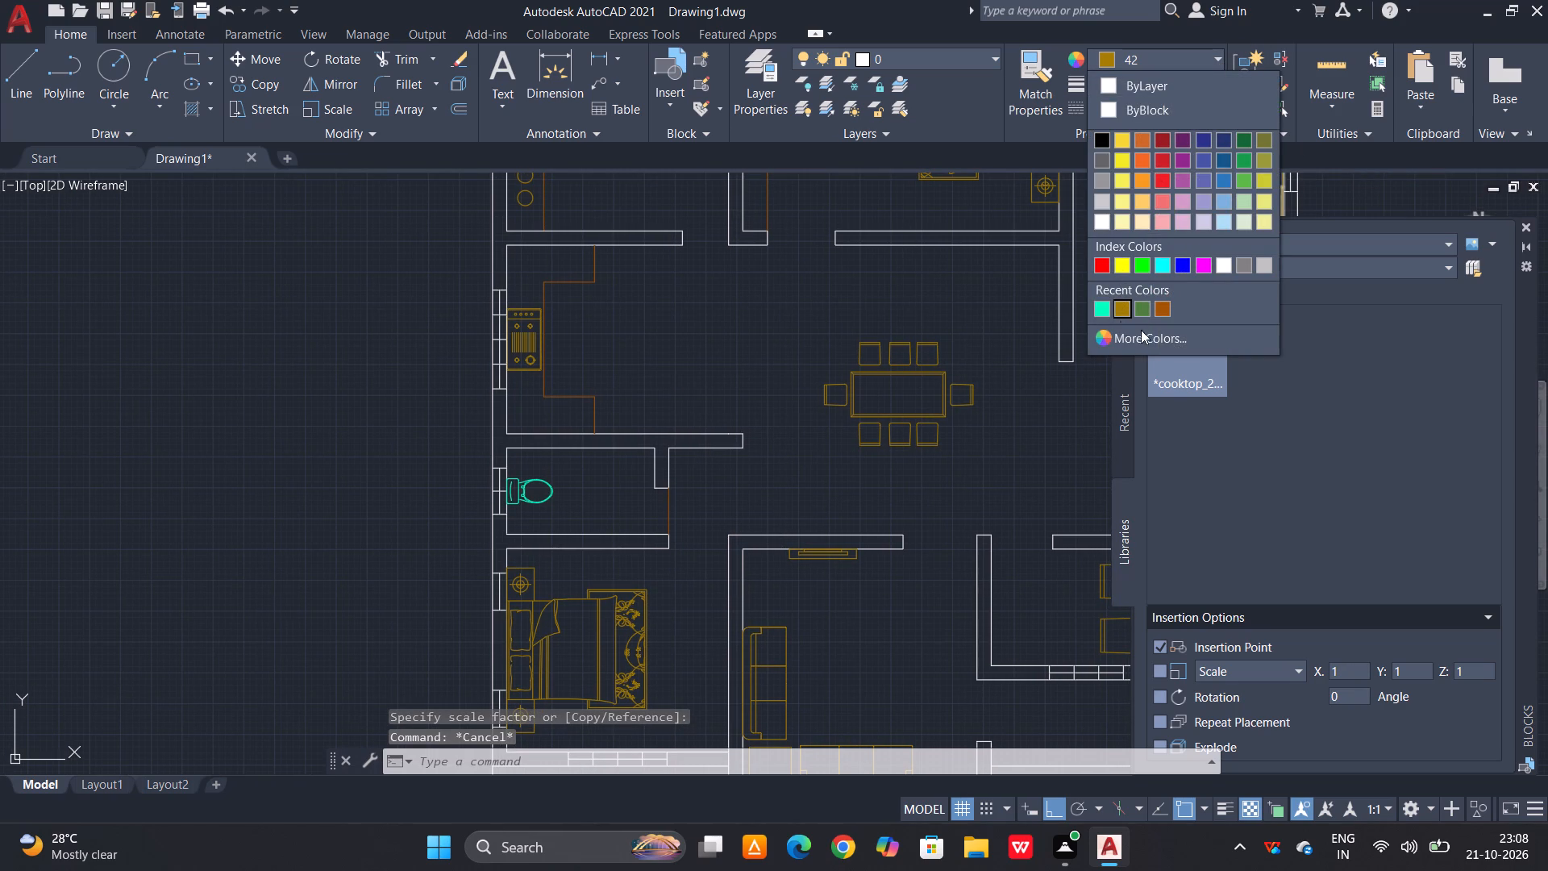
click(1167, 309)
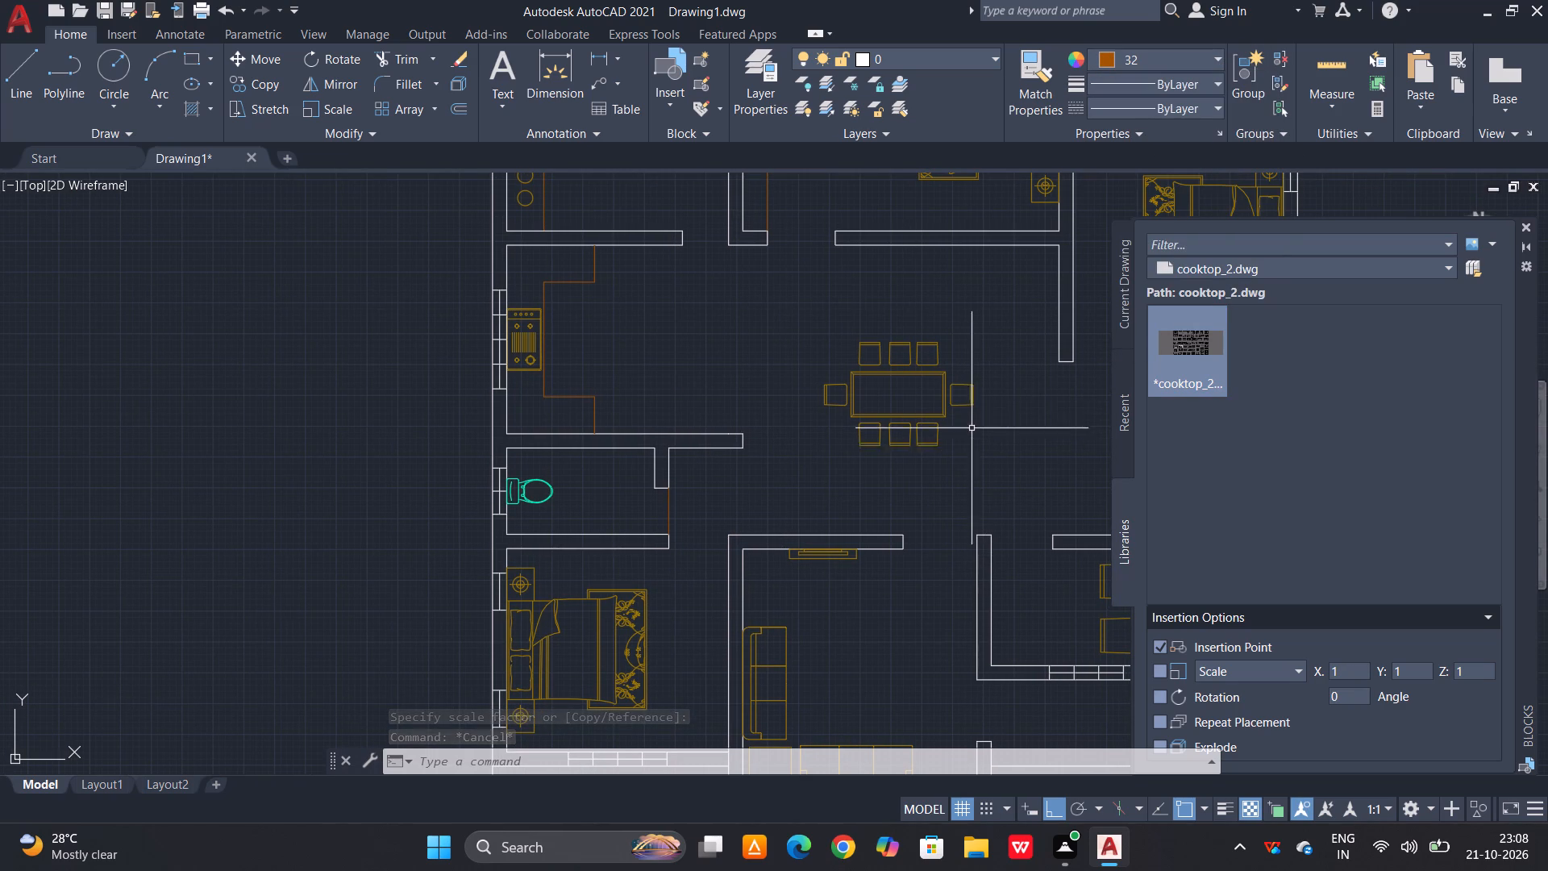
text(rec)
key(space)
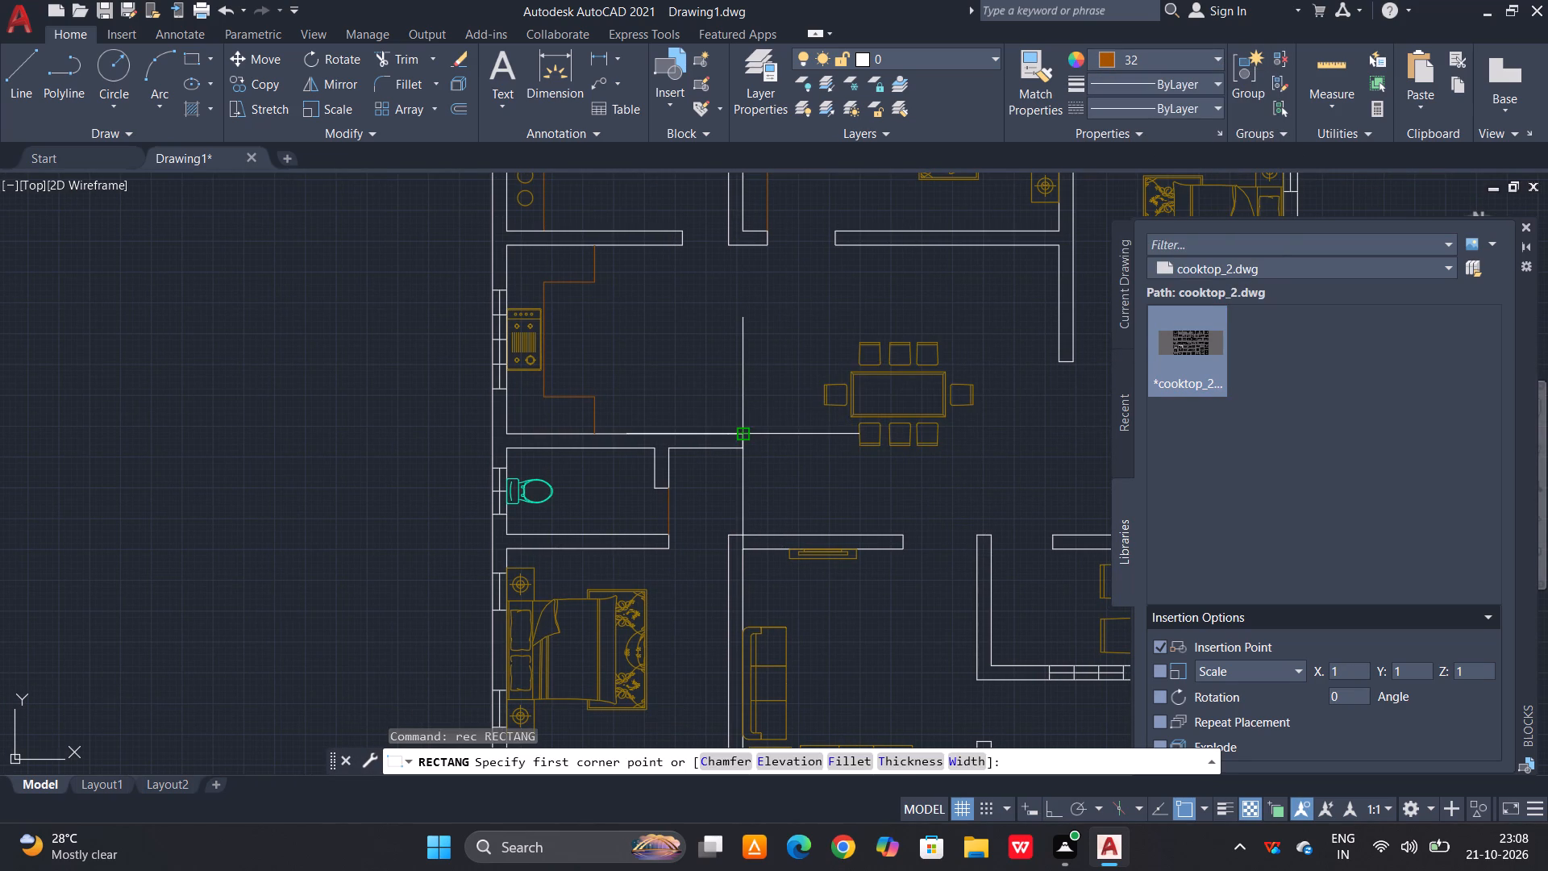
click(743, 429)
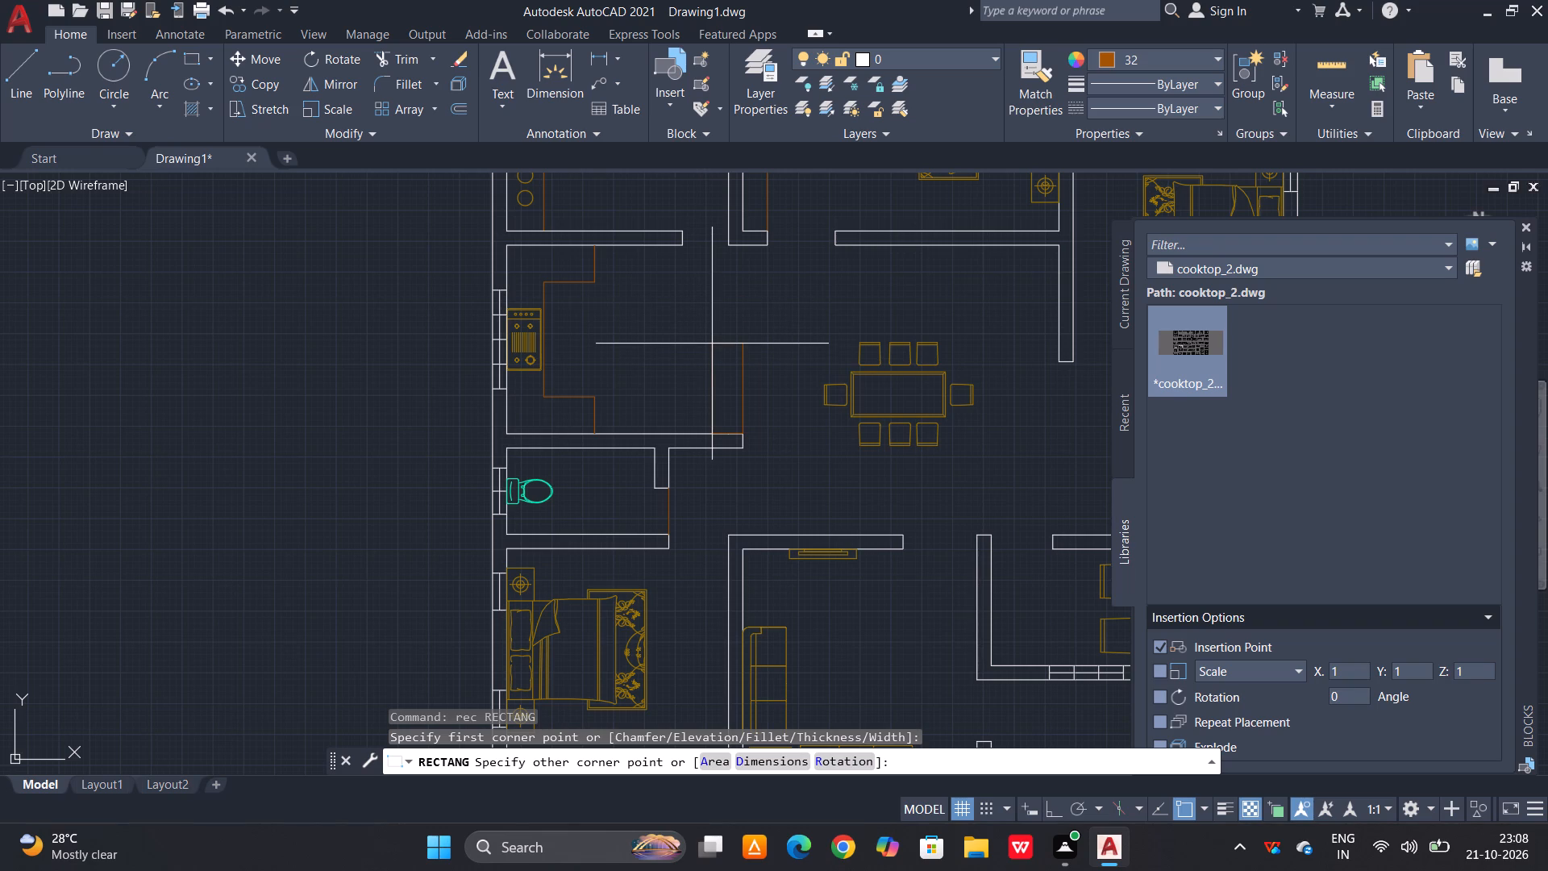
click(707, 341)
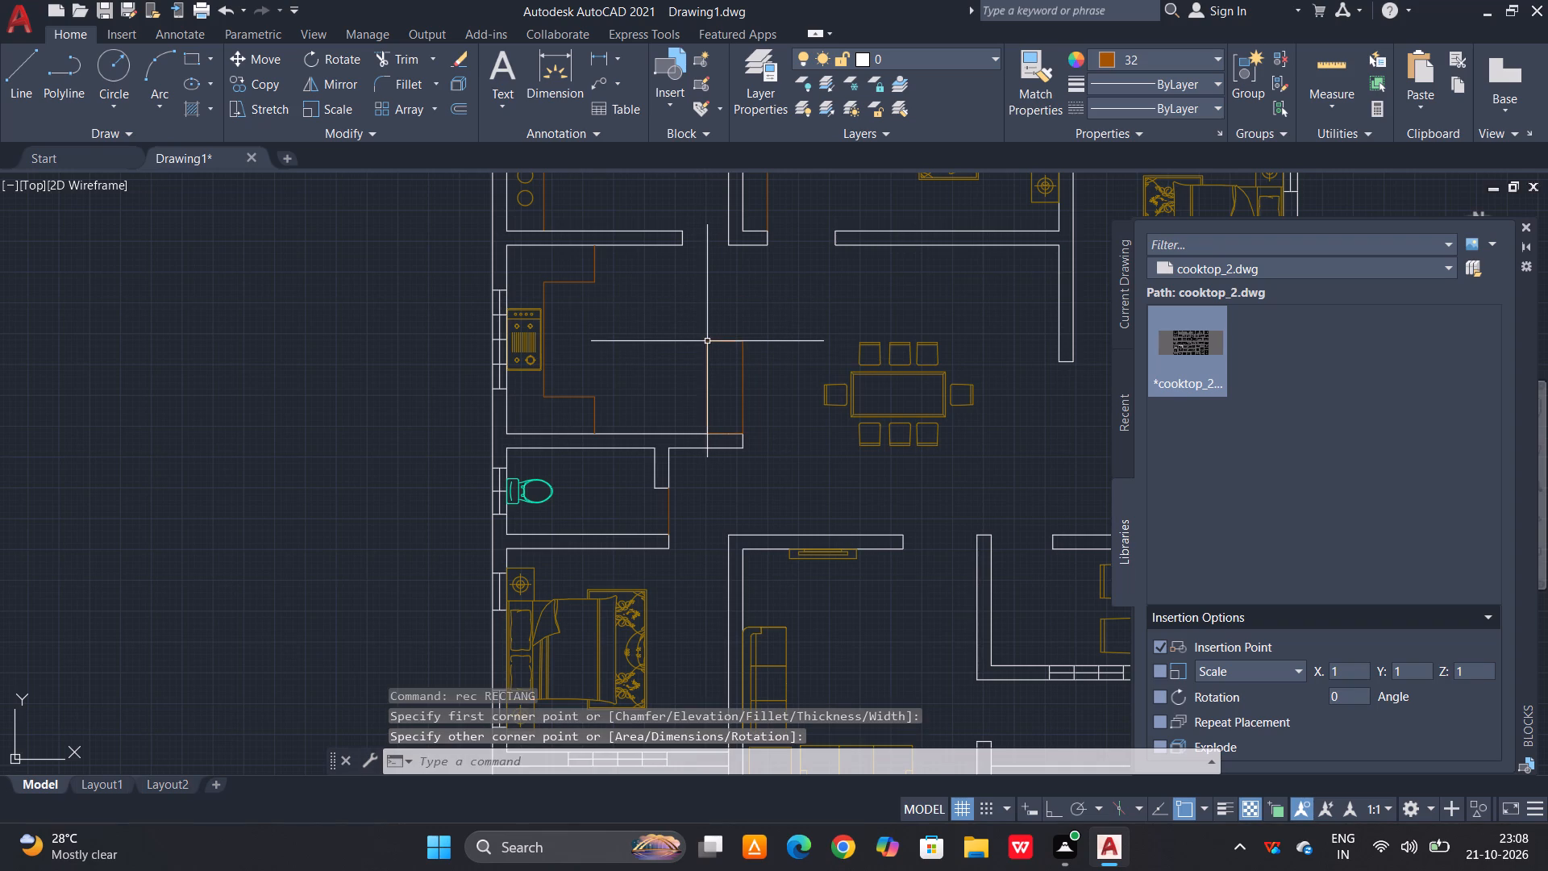
Copy the study's lower chair twice, placing the copies one above the other on the kitchen side of the new rectangle.
middle_drag(894, 520, 675, 249)
scroll(897, 380, up, 2)
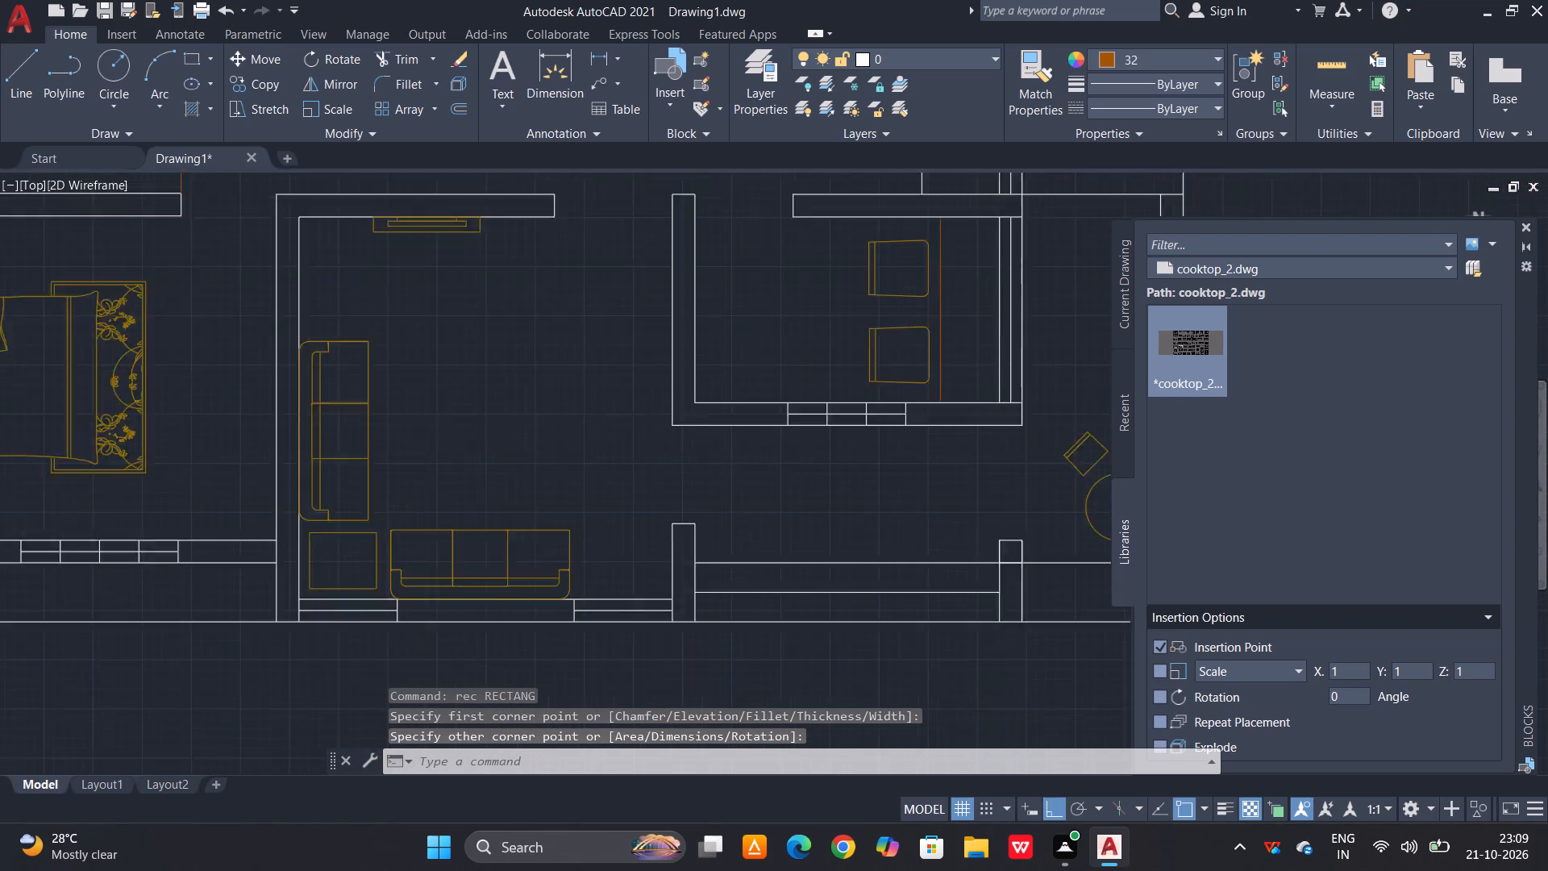
click(888, 378)
click(804, 394)
text(co)
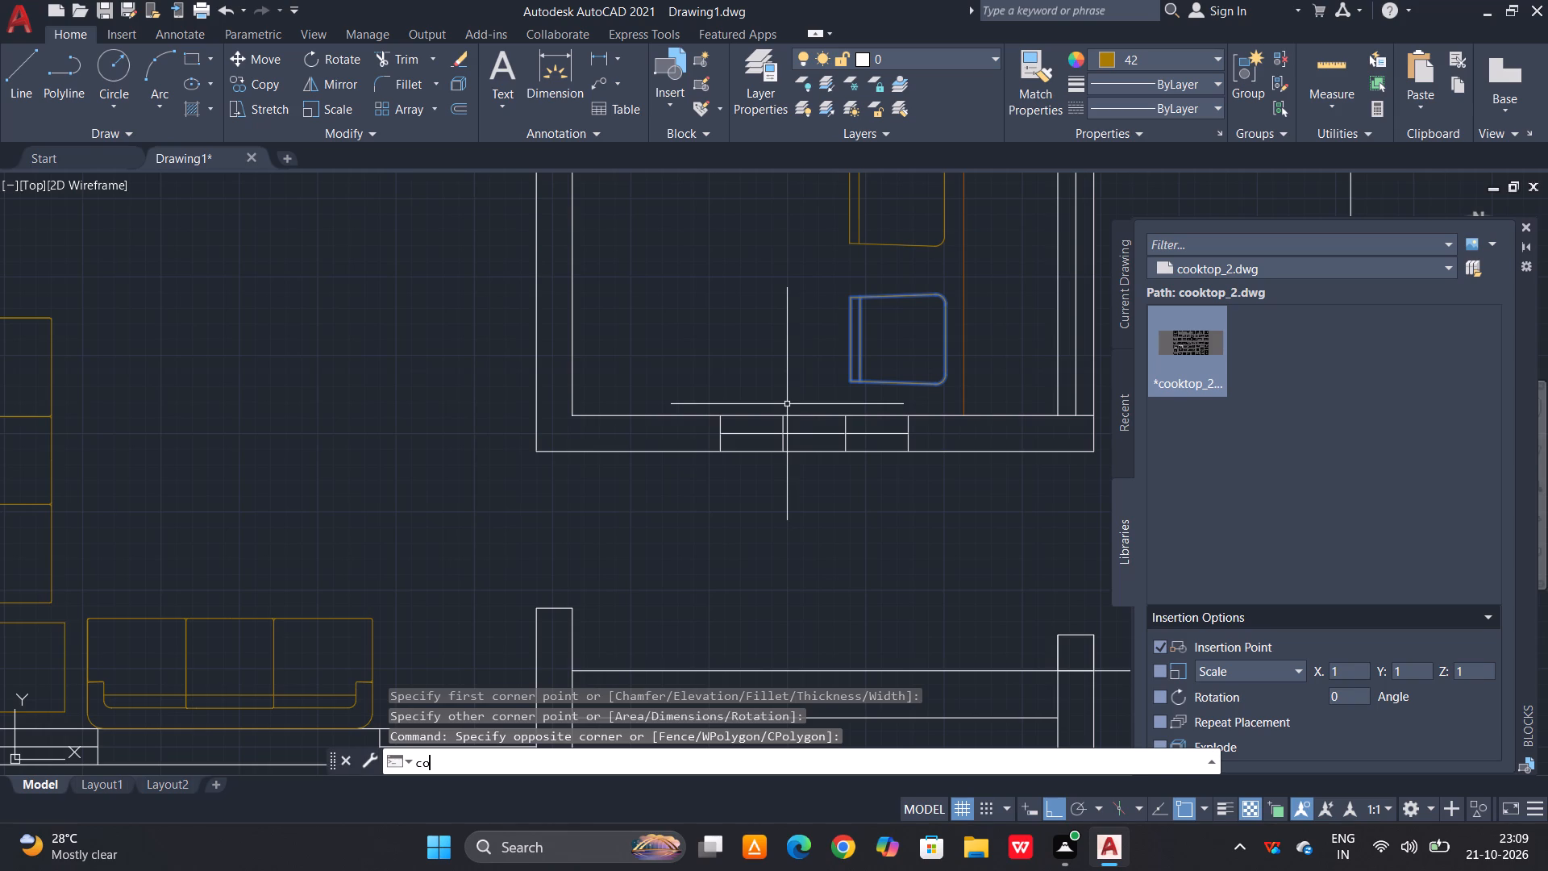
key(space)
click(909, 306)
scroll(871, 402, down, 3)
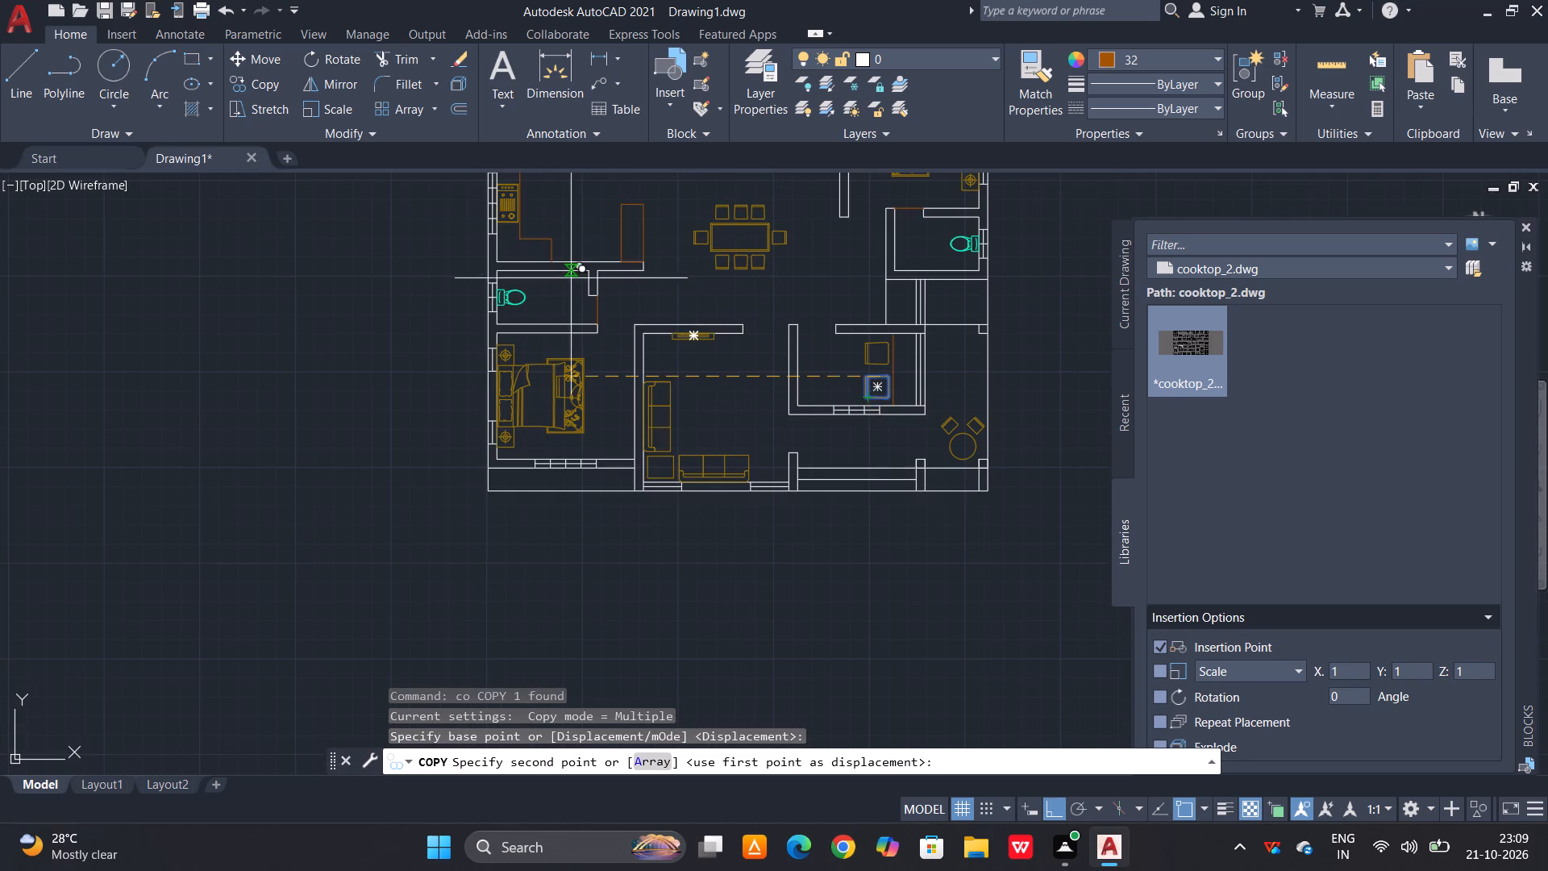
middle_drag(571, 276, 585, 372)
key(F8)
scroll(589, 363, up, 3)
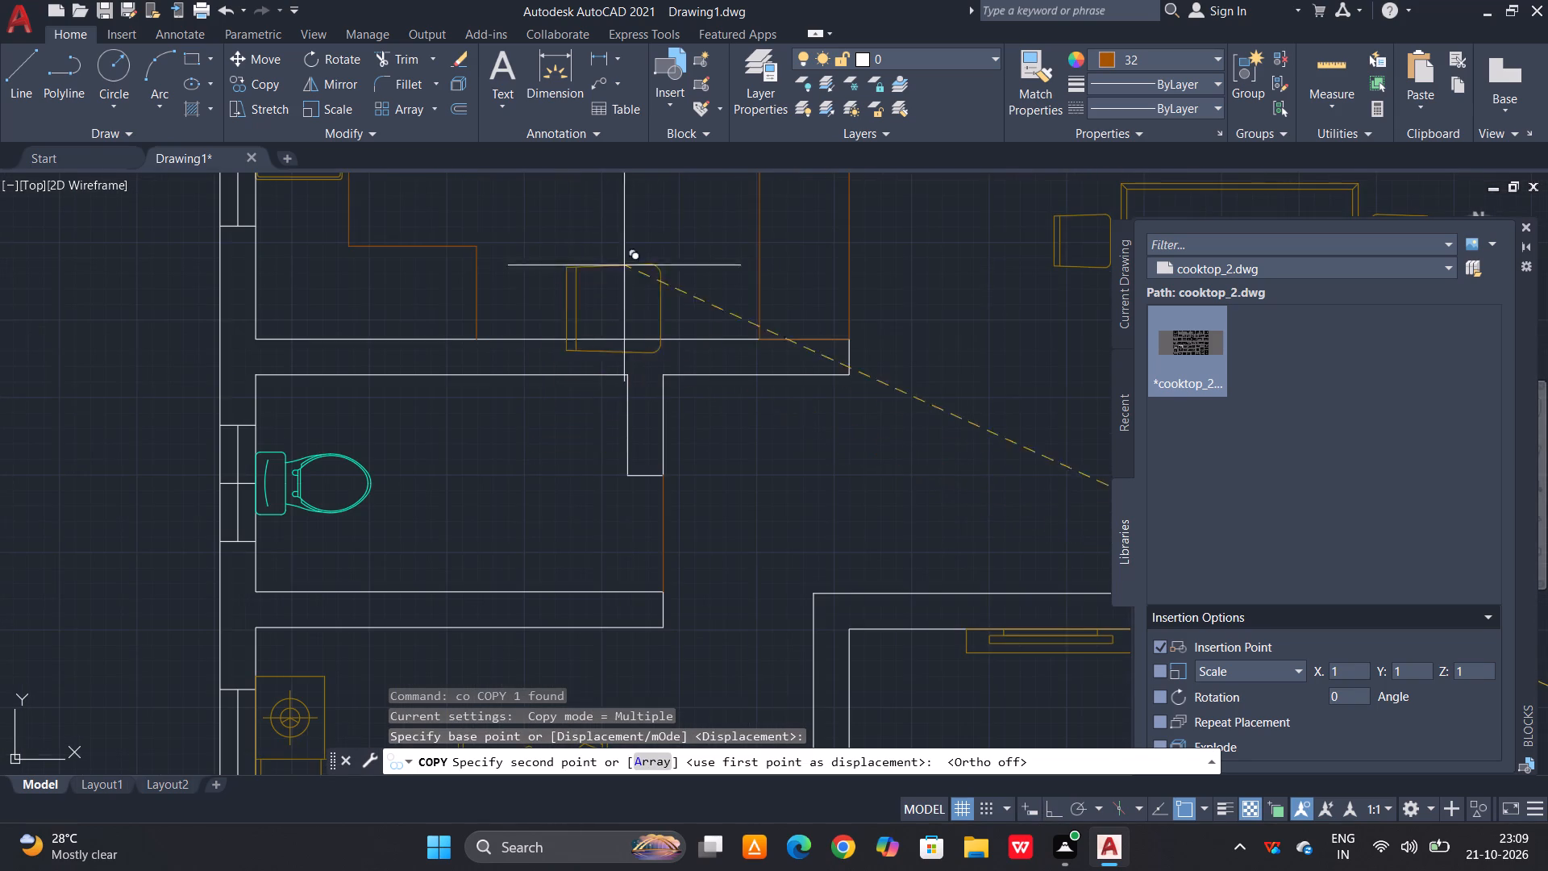
click(697, 225)
middle_drag(697, 256, 675, 408)
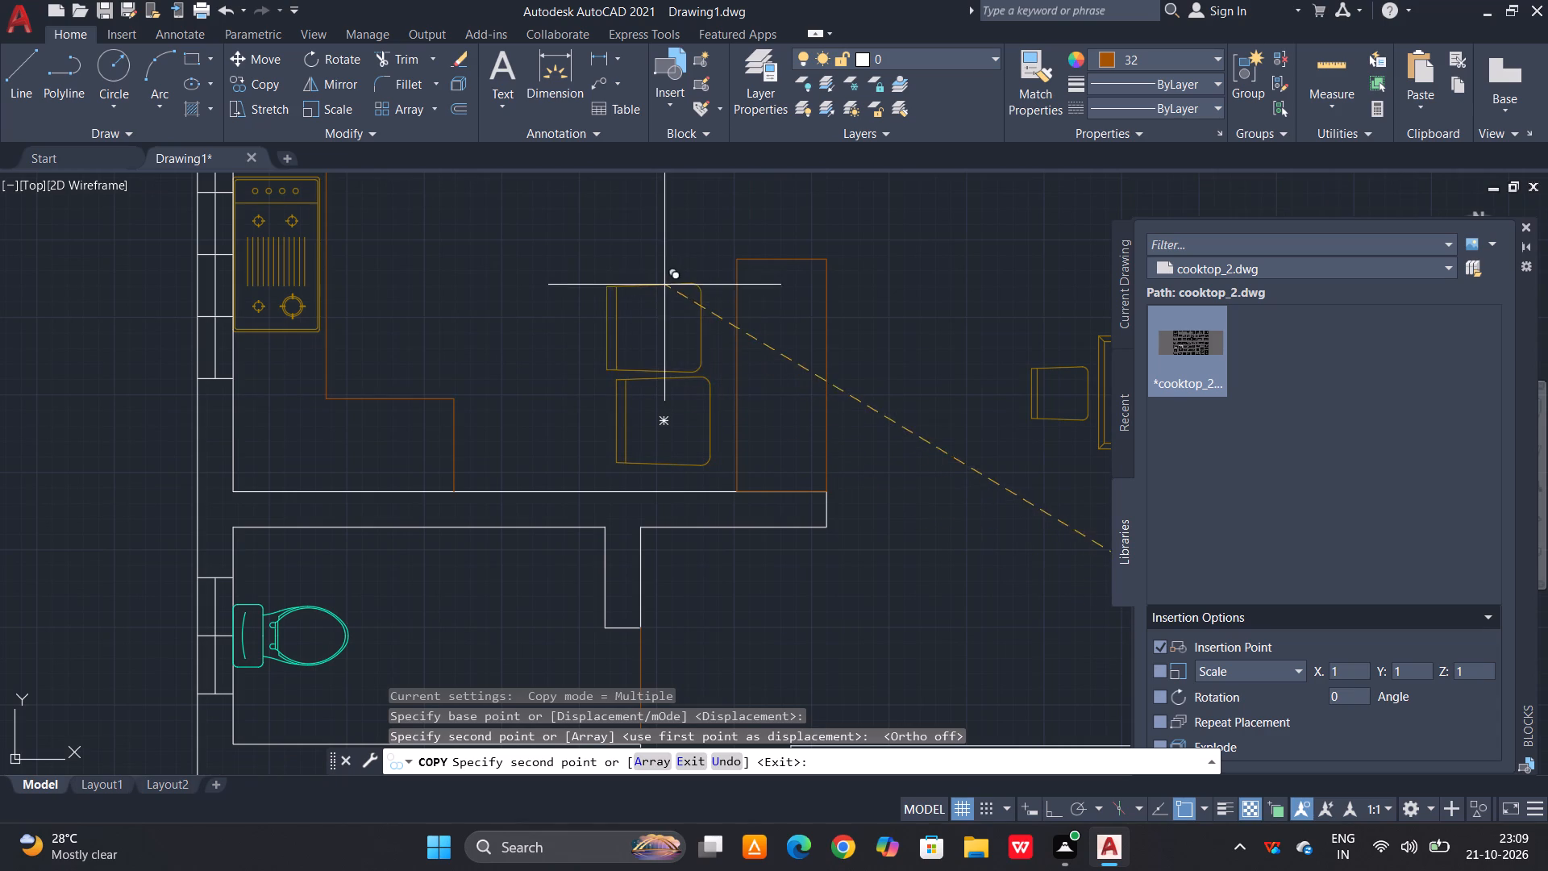
click(671, 265)
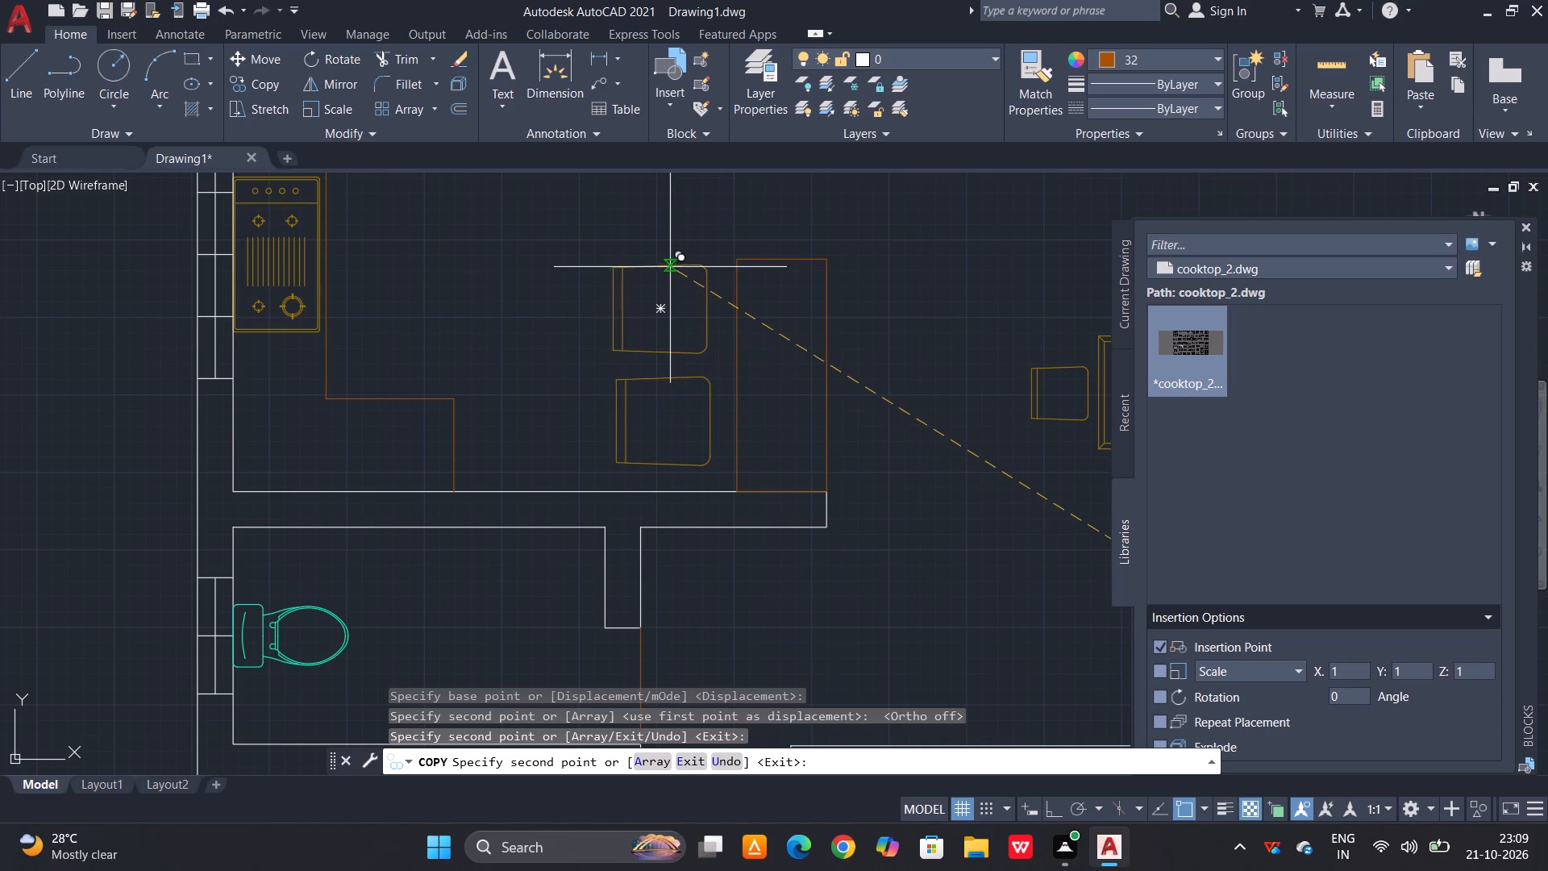
key(Escape)
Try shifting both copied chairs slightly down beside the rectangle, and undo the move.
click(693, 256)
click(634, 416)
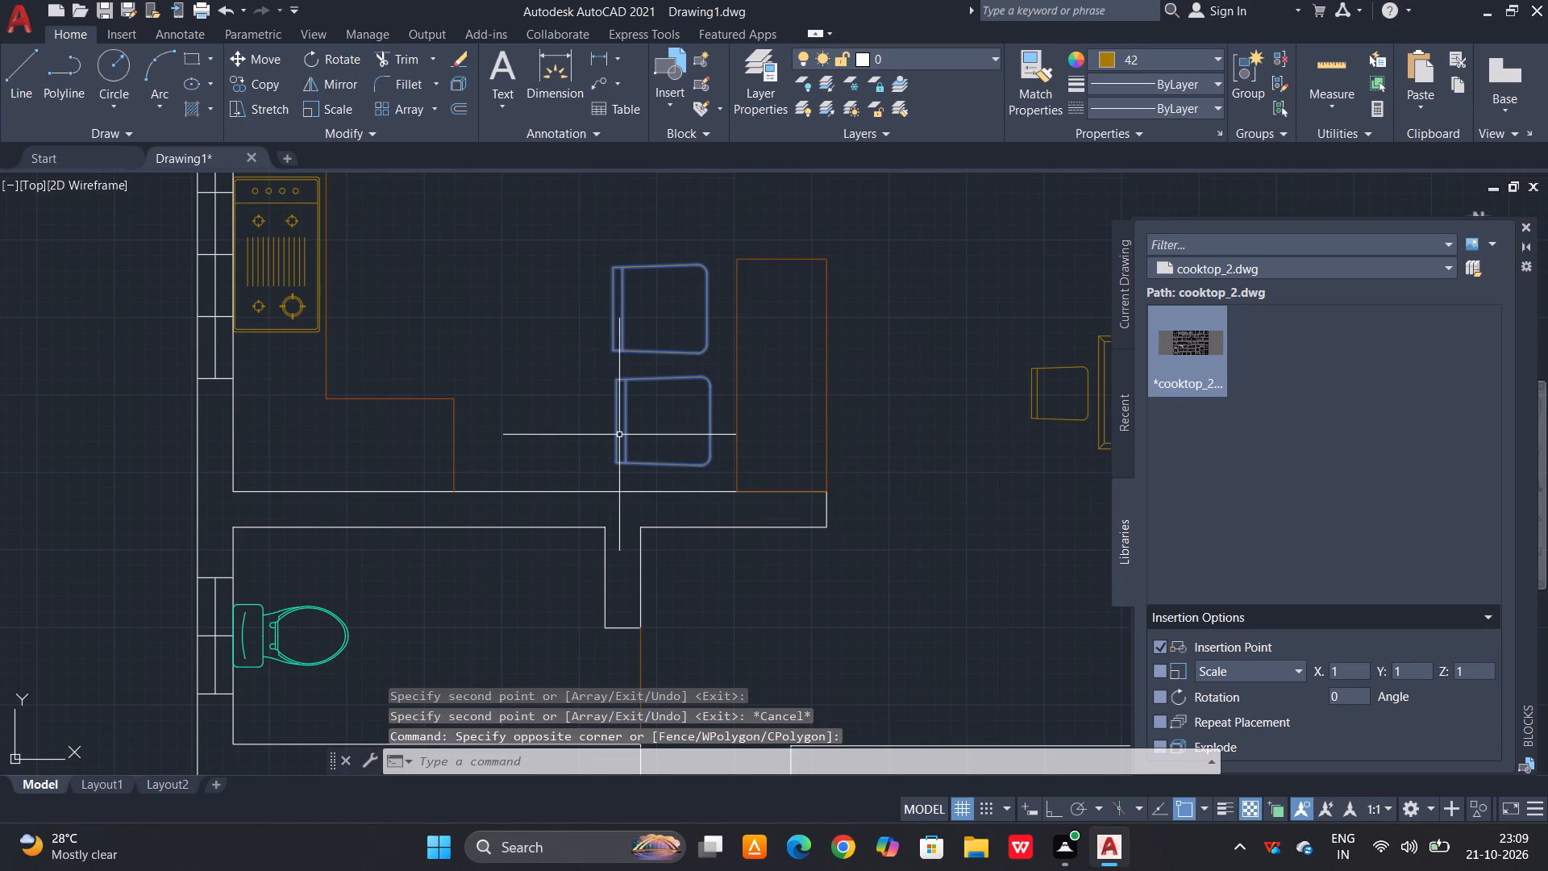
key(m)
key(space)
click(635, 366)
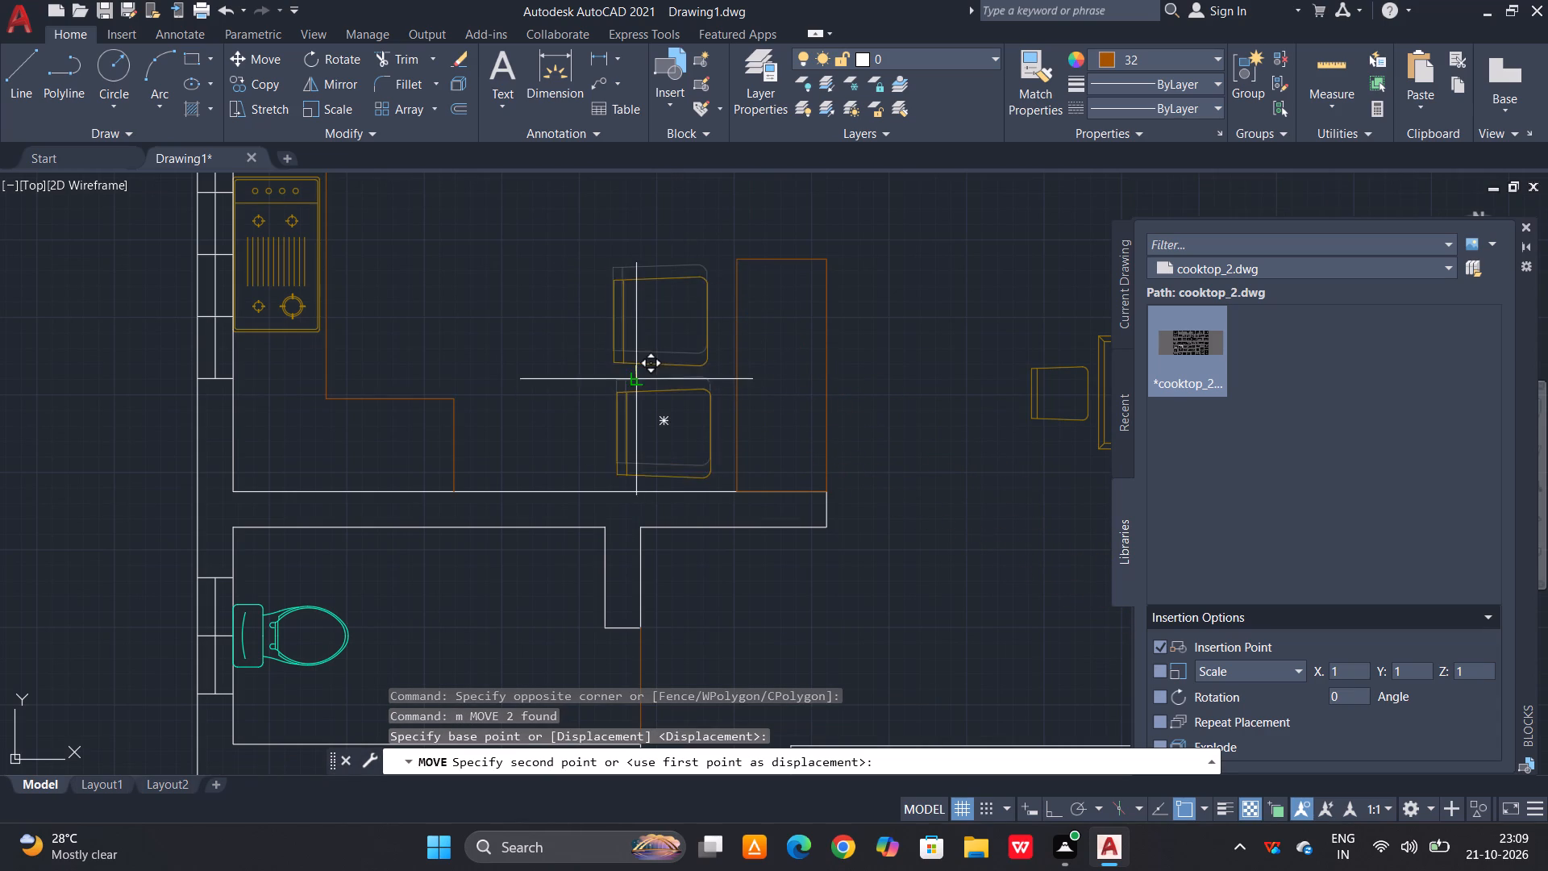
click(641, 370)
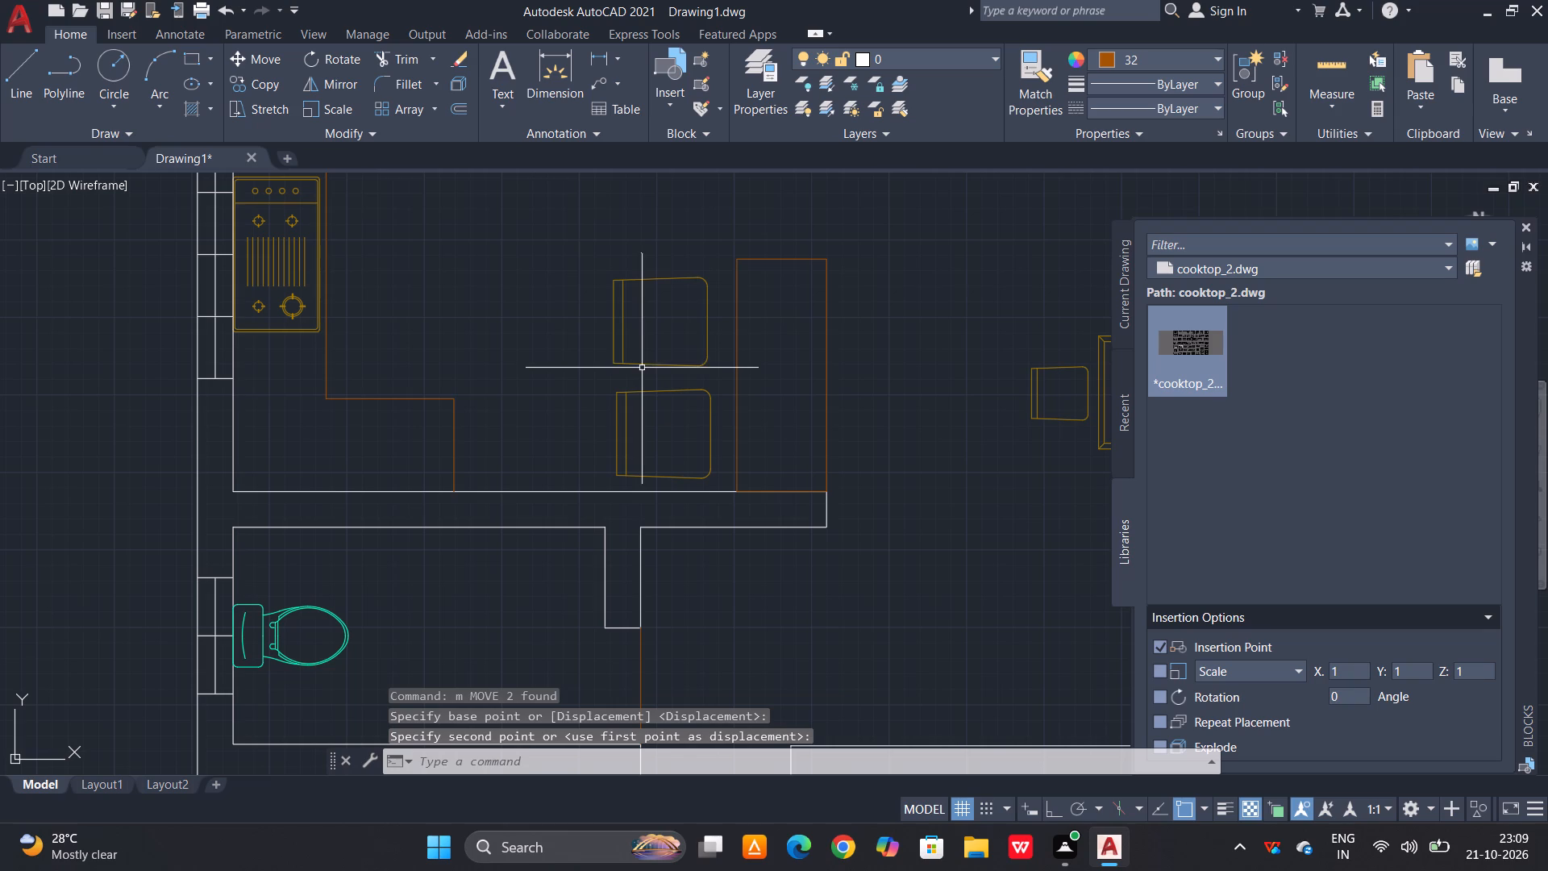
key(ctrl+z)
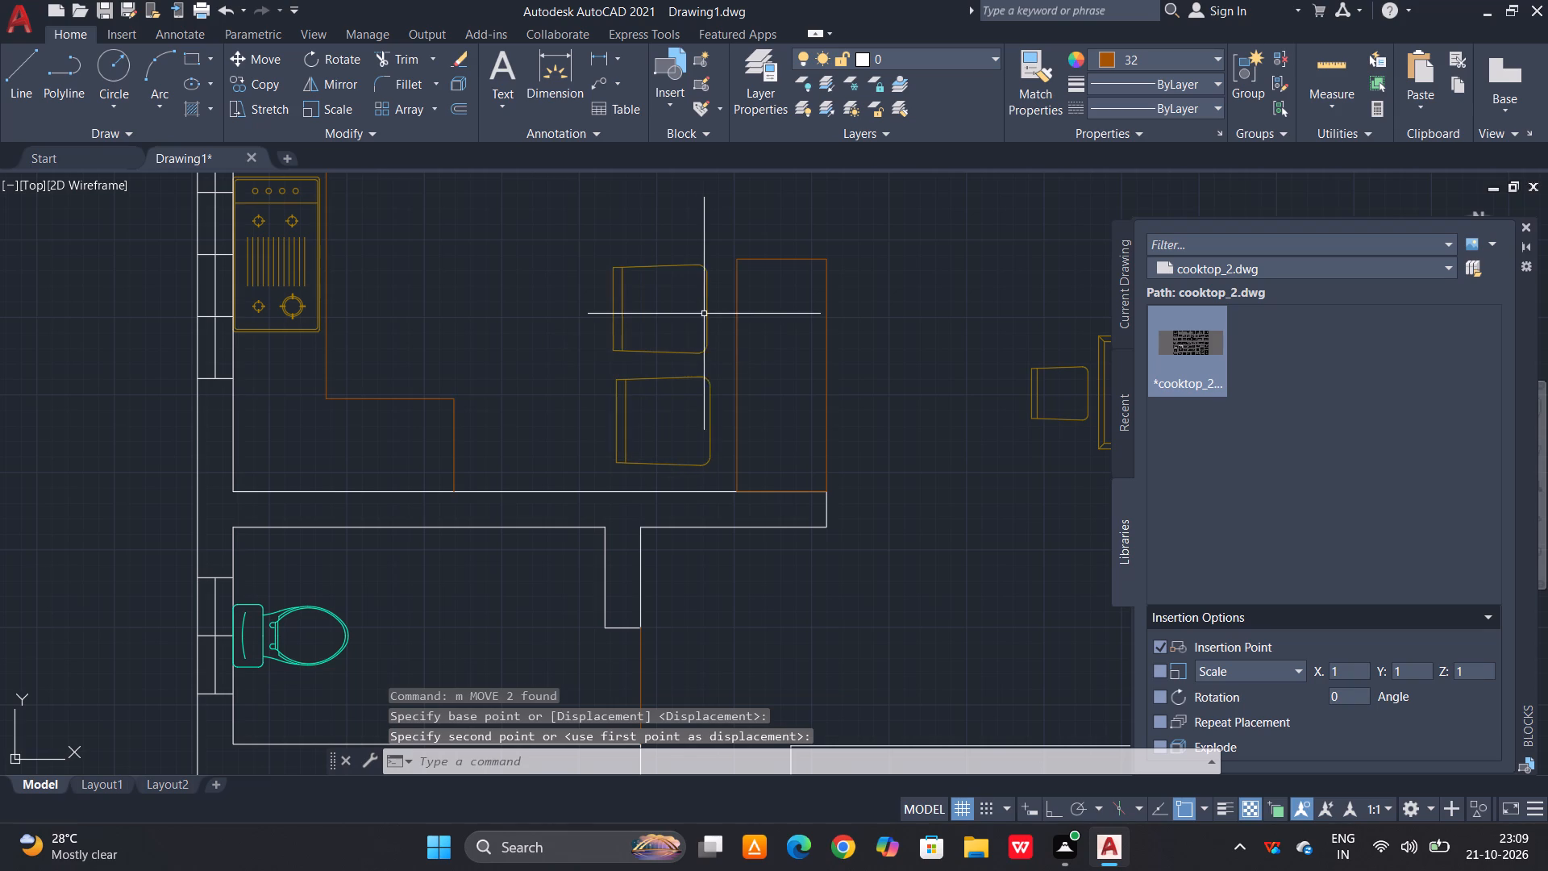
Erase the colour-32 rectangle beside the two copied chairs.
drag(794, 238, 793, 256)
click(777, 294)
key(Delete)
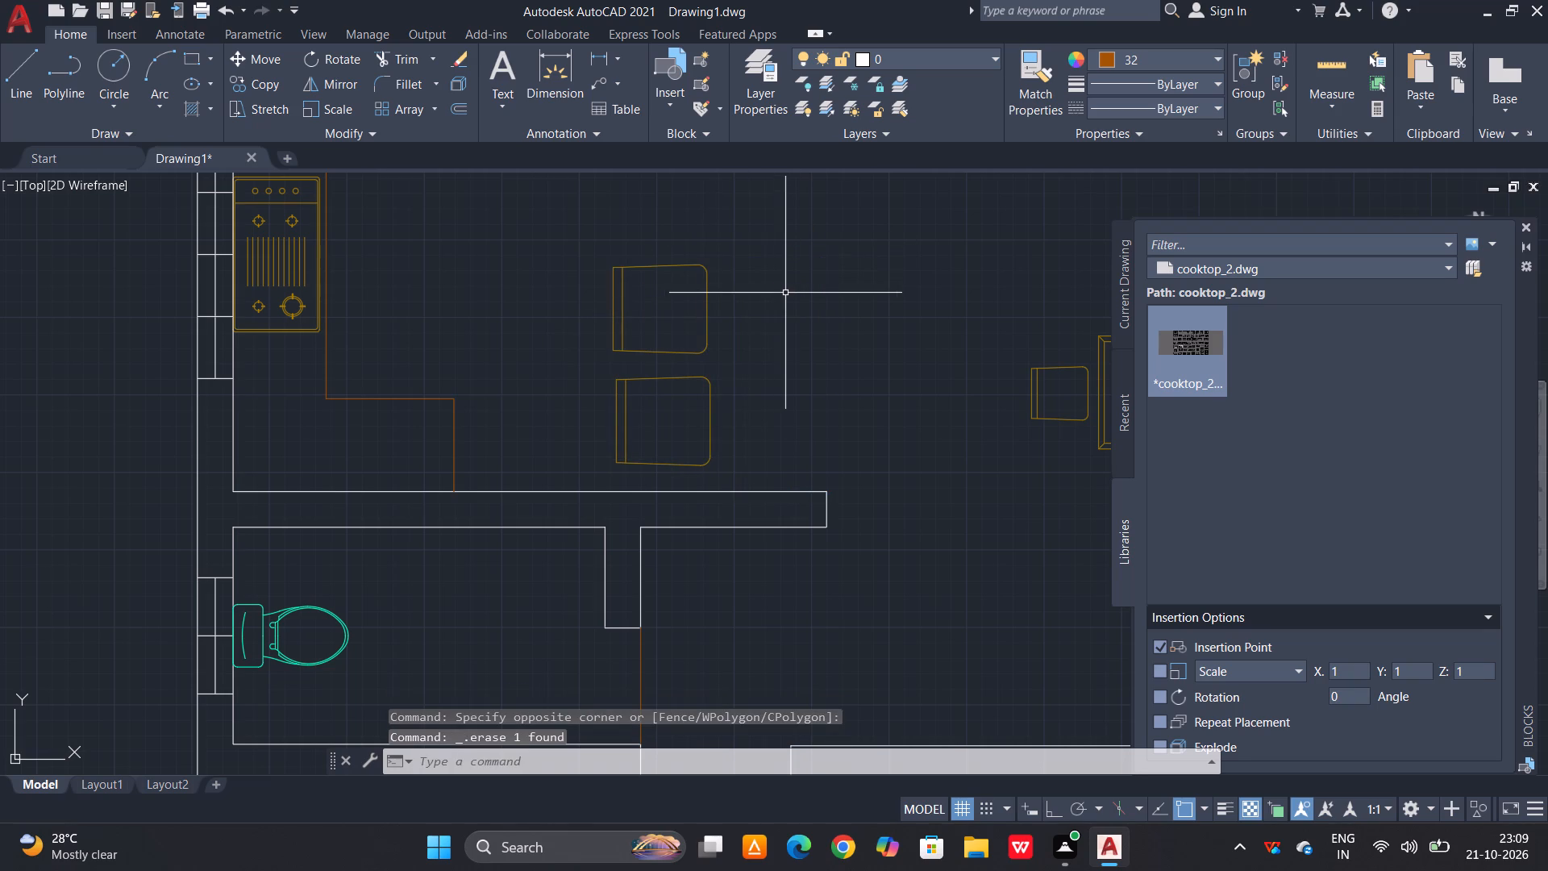
Draw a colour-42 rectangular counter from the kitchen wall's end corner to slightly above the upper copied chair.
click(1213, 52)
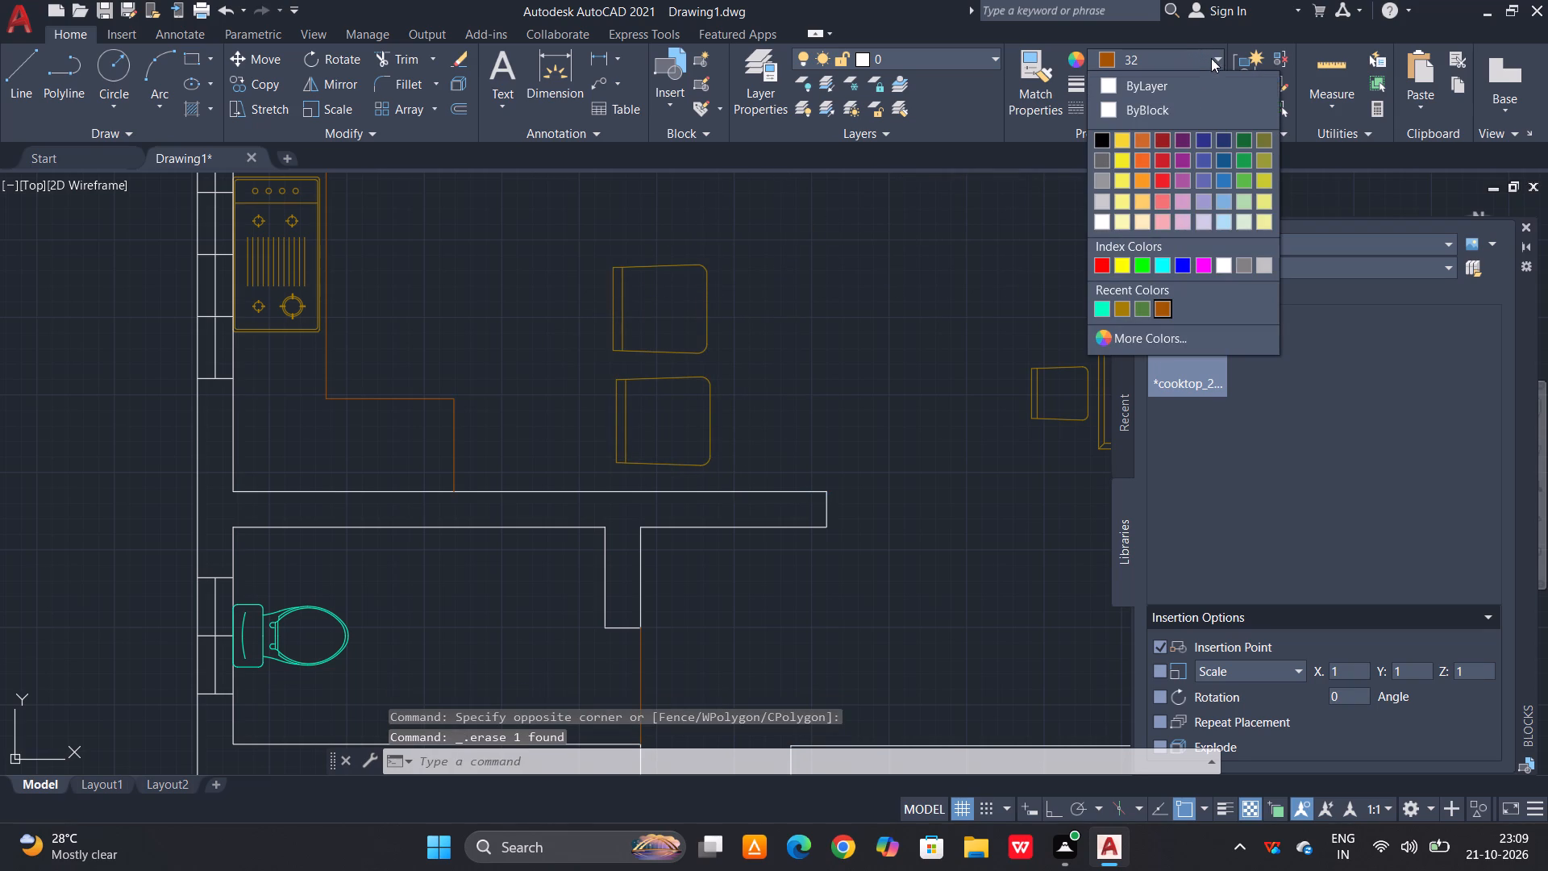
click(1116, 306)
text(rec)
key(space)
click(826, 491)
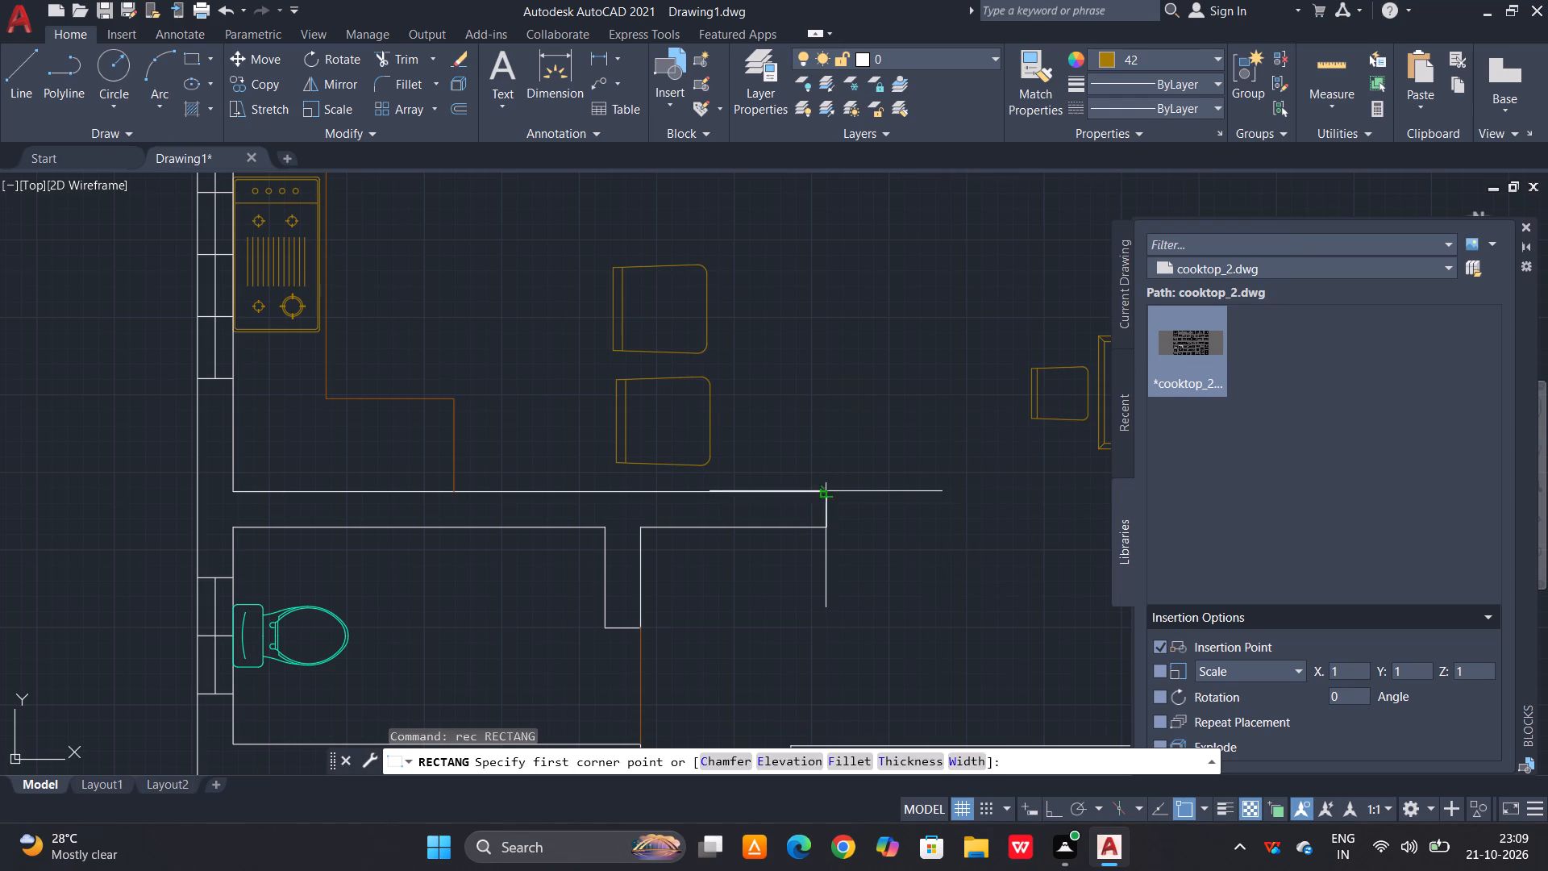
click(729, 239)
Scale the upper copied chair down slightly from the midpoint of its backrest.
scroll(722, 380, down, 1)
middle_click(748, 465)
scroll(744, 474, down, 2)
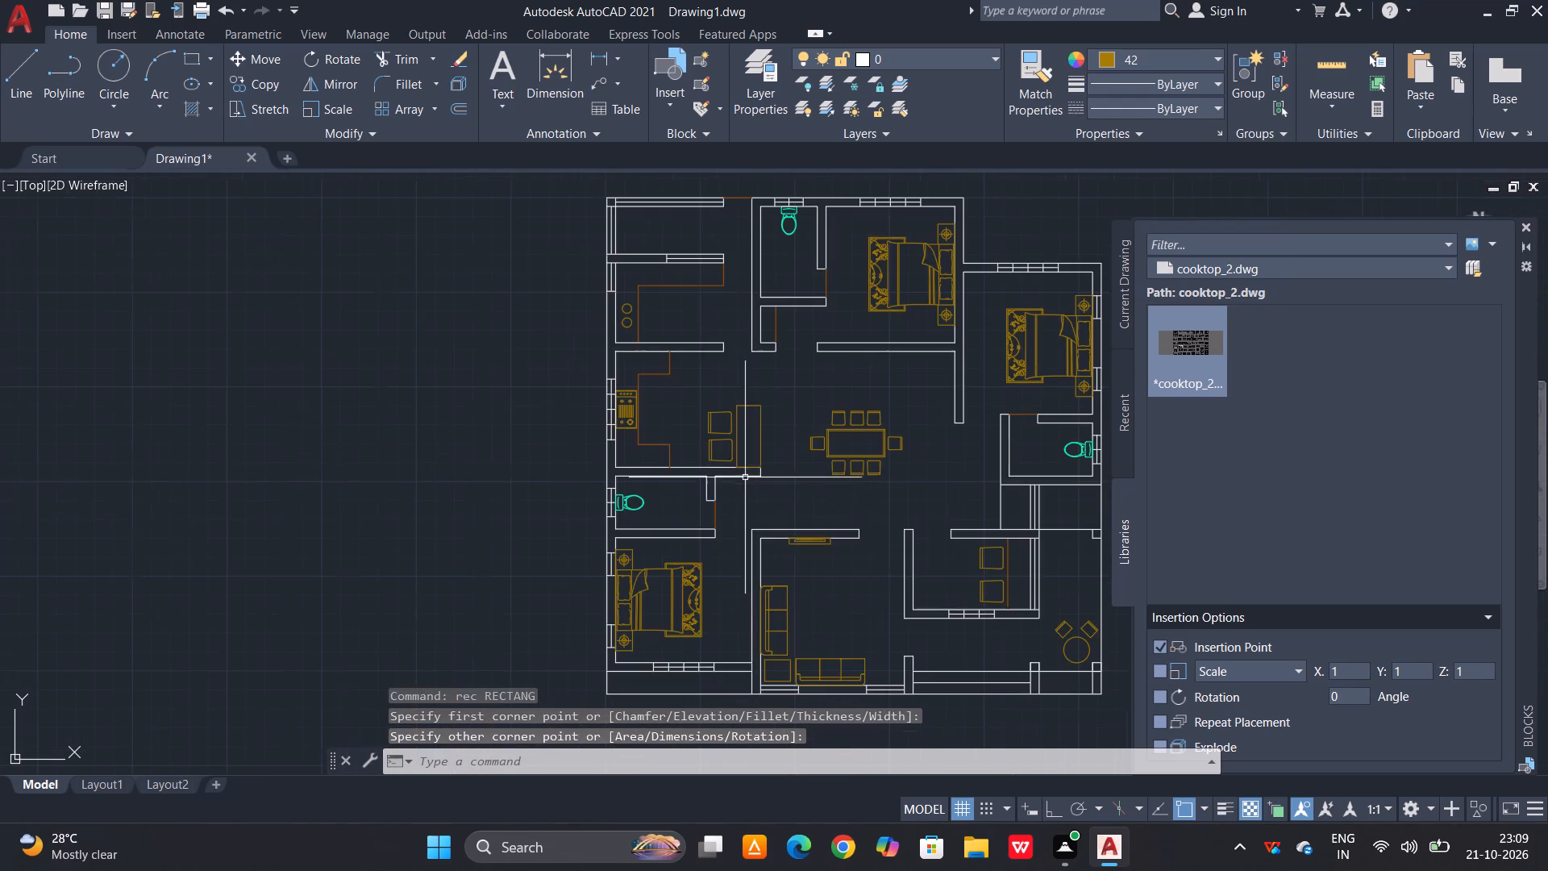
middle_drag(888, 571, 779, 544)
scroll(626, 385, up, 2)
click(556, 413)
text(sc)
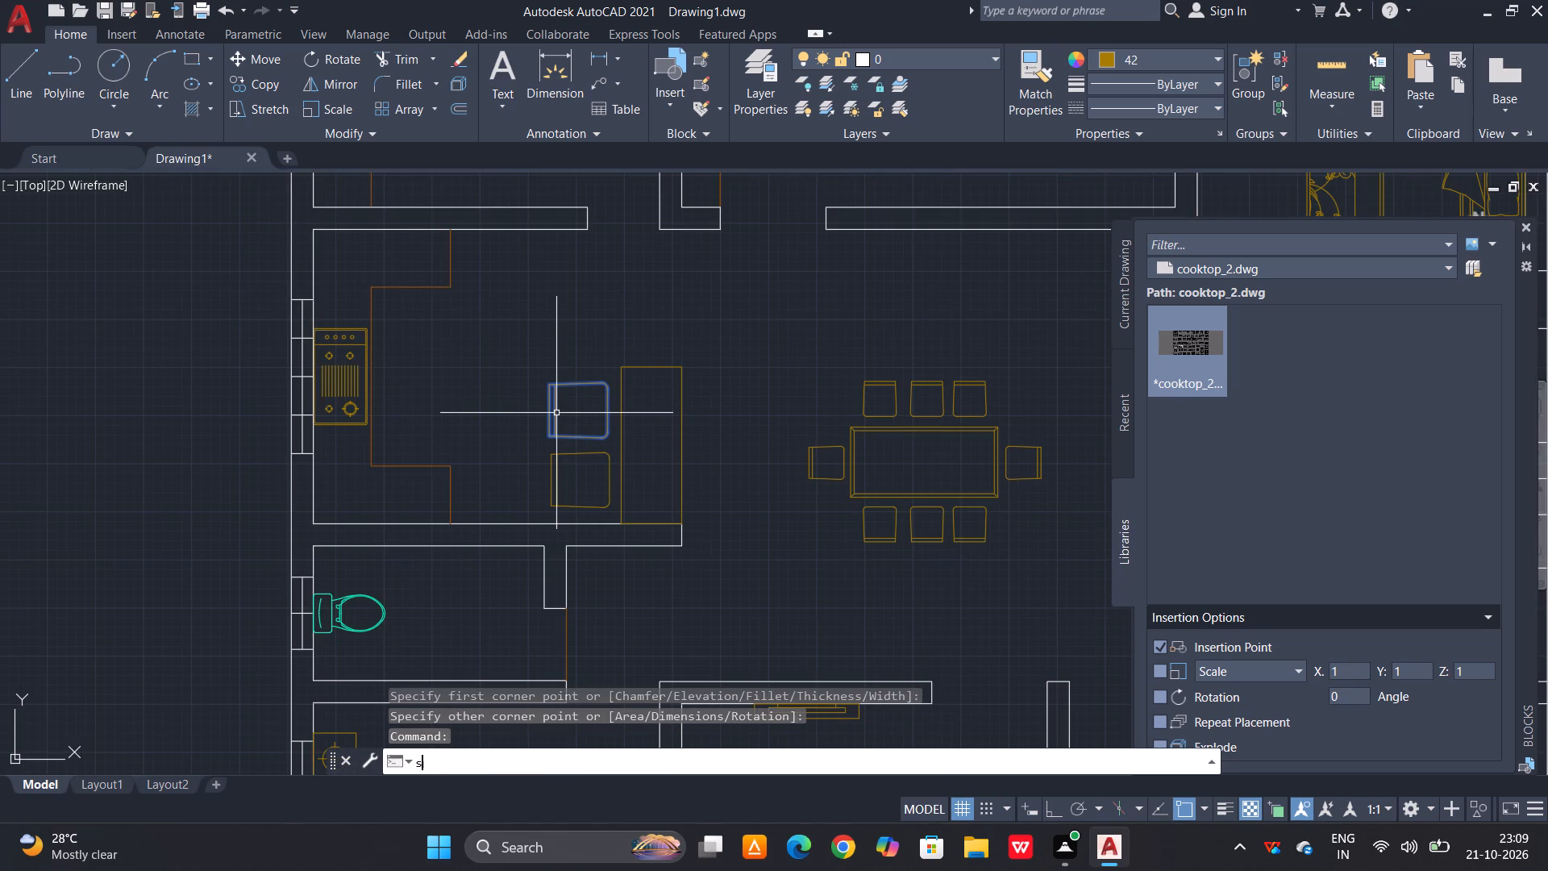
key(space)
click(547, 406)
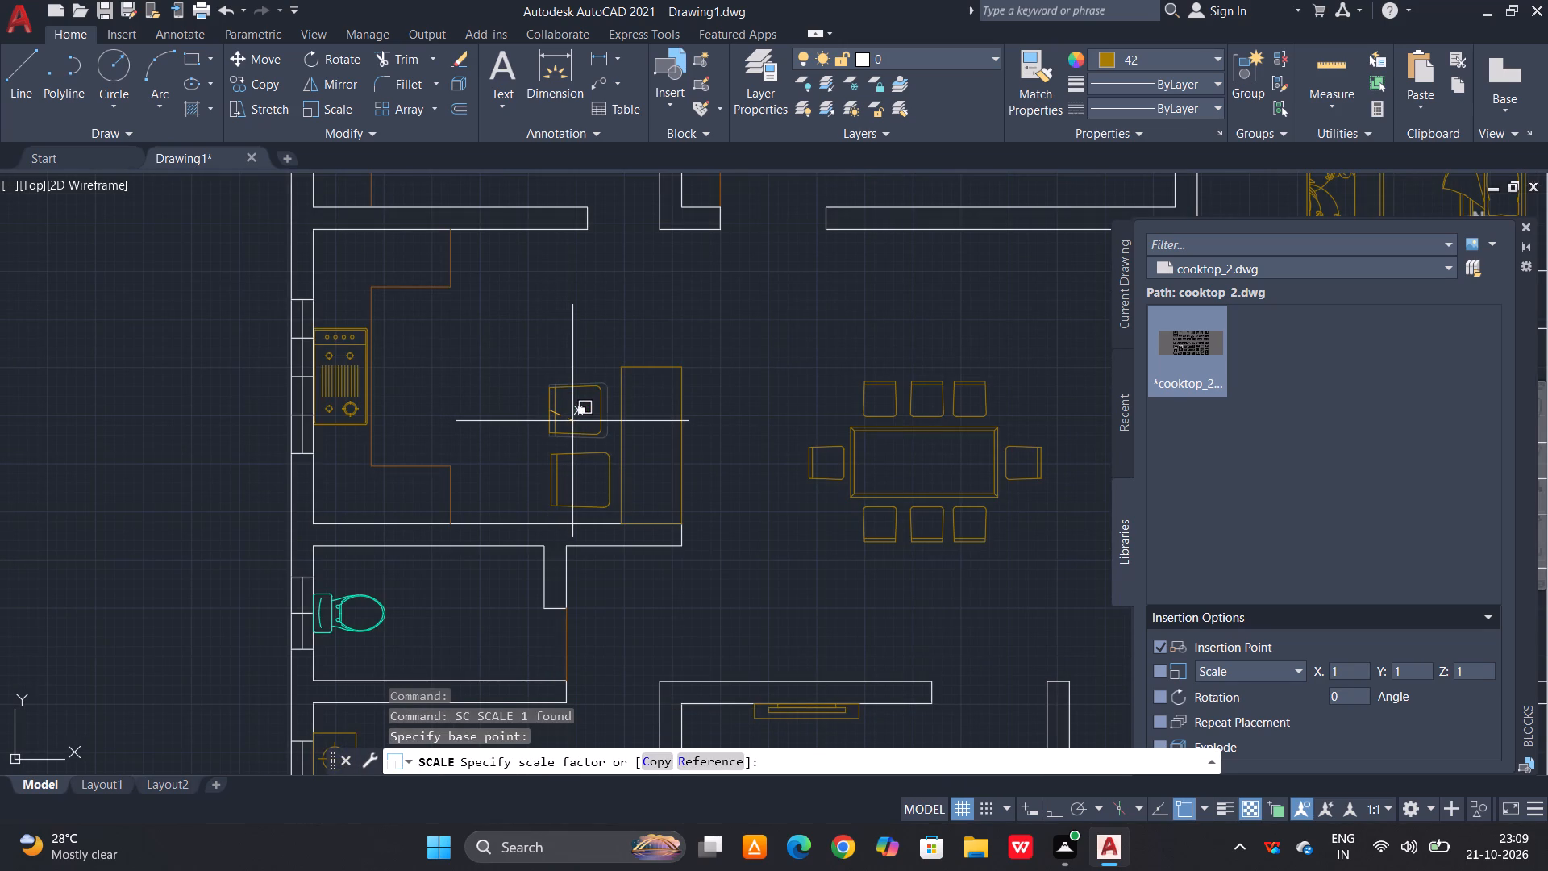
click(572, 421)
Move the upper copied chair slightly closer to the kitchen counter.
scroll(573, 421, up, 1)
click(636, 363)
click(590, 394)
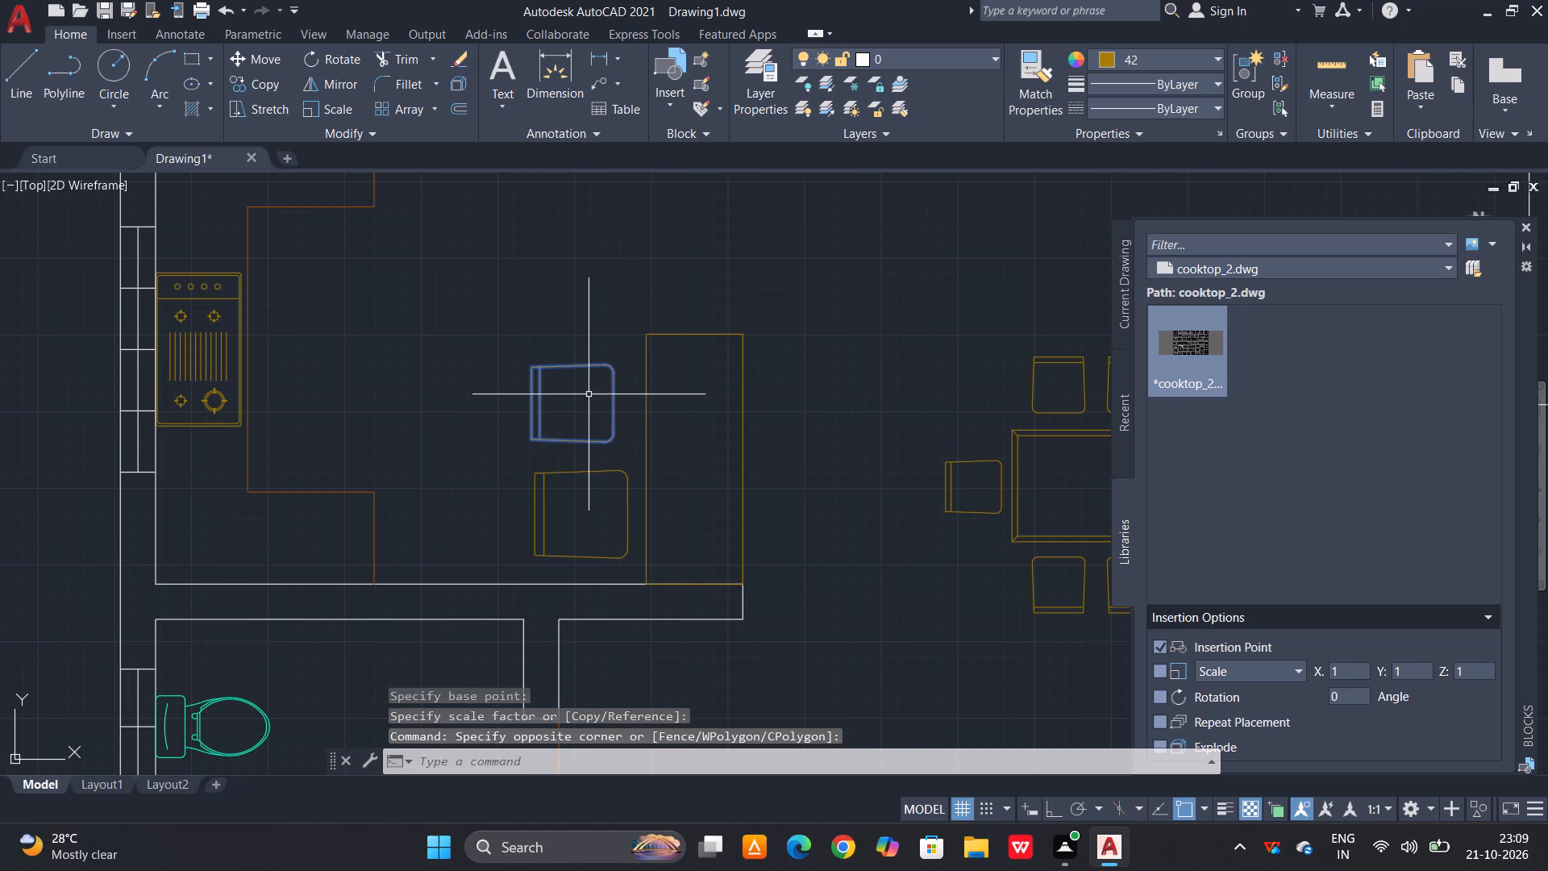
key(m)
key(space)
click(613, 412)
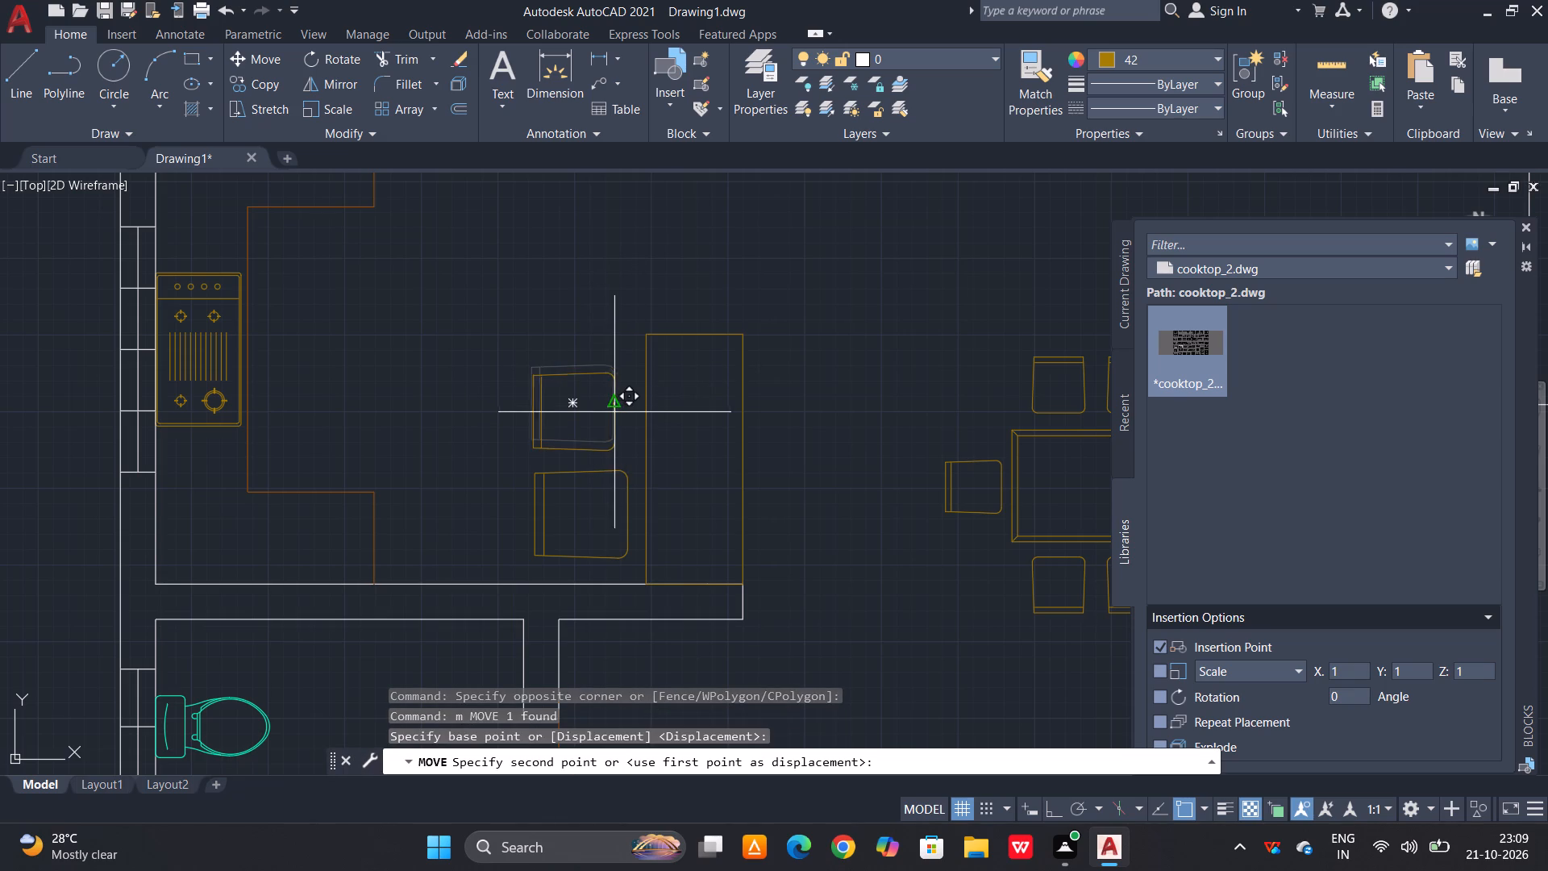
click(626, 406)
Erase the larger lower chair beside the counter.
click(596, 469)
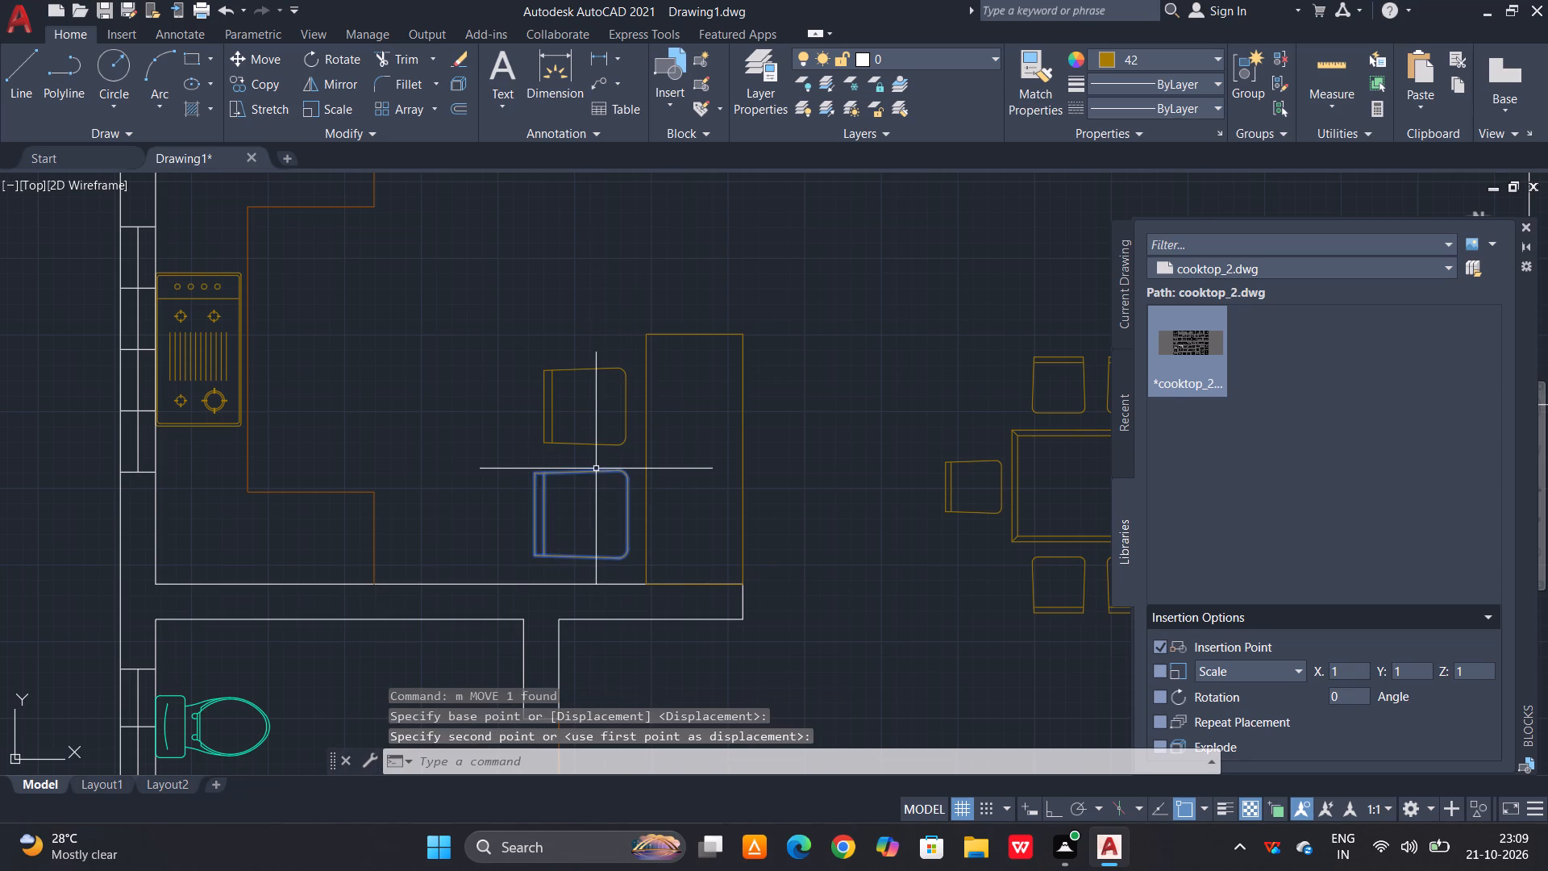
key(Delete)
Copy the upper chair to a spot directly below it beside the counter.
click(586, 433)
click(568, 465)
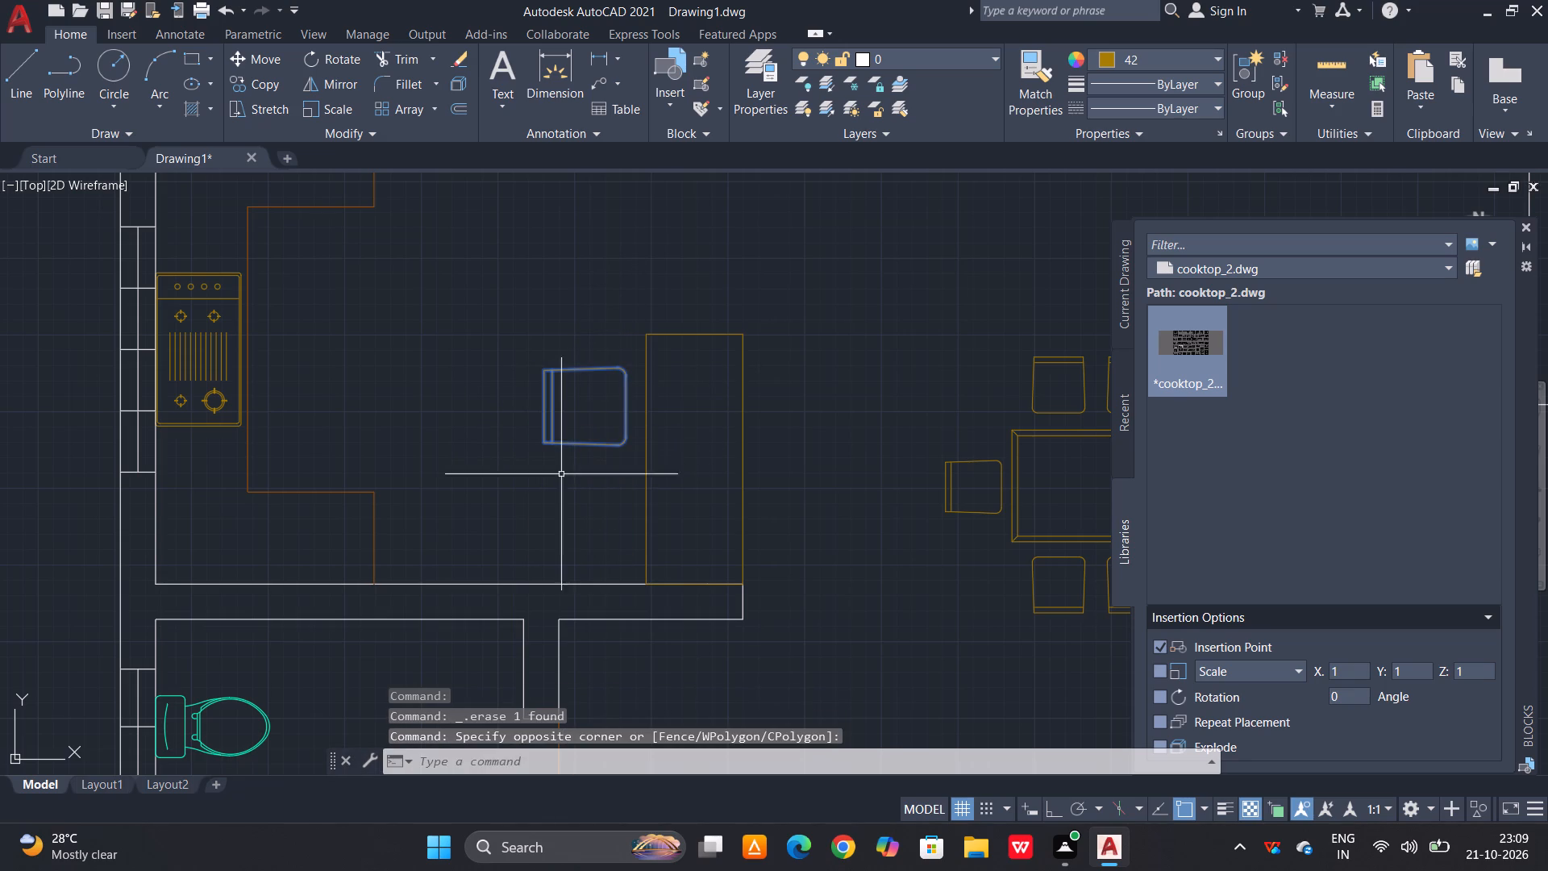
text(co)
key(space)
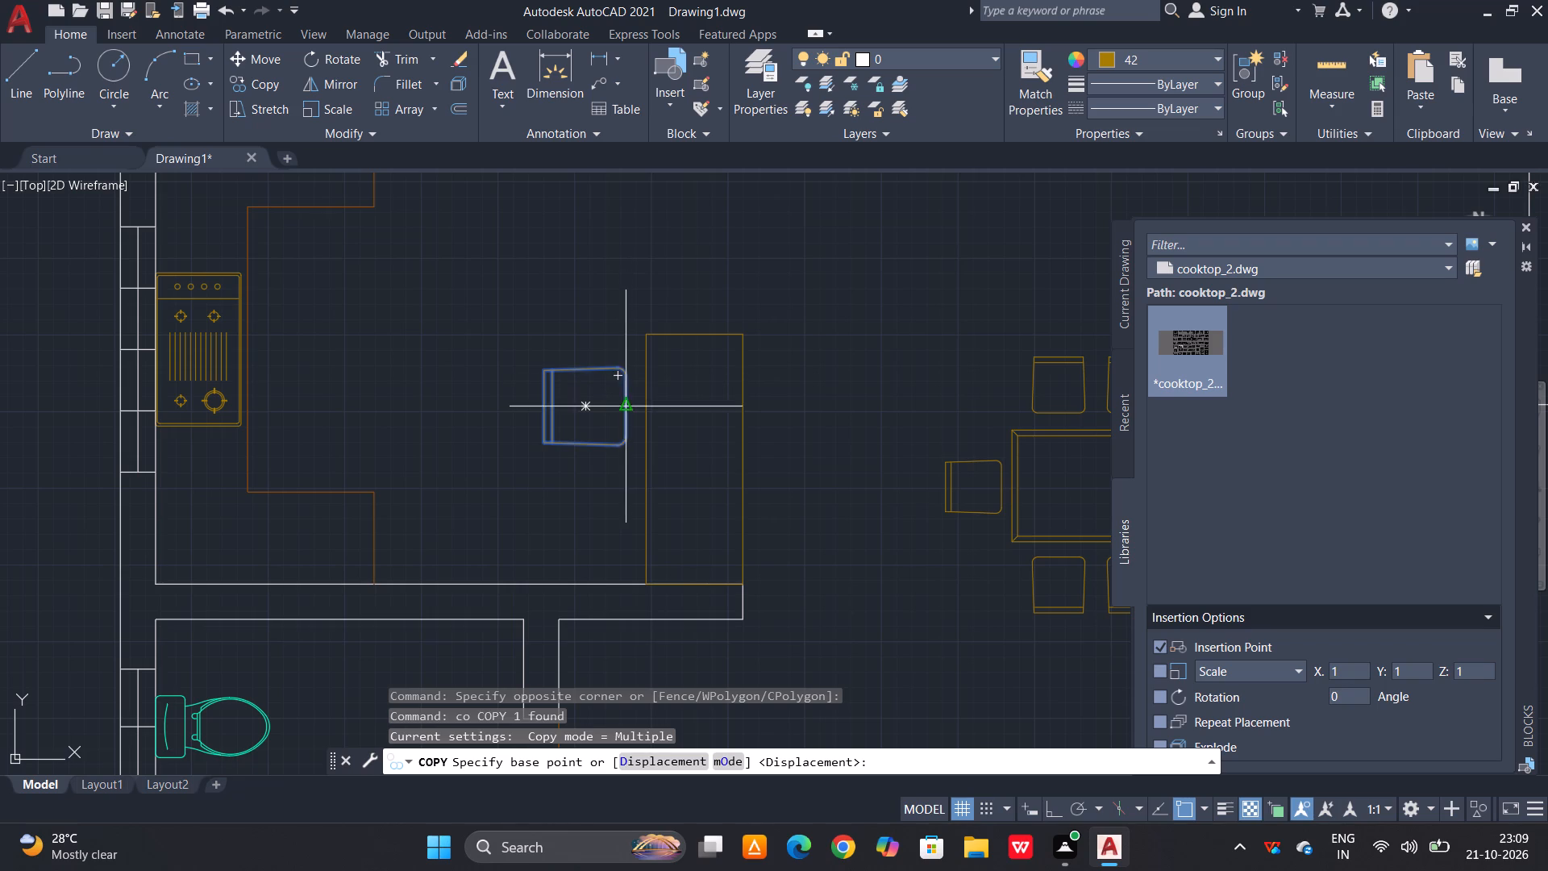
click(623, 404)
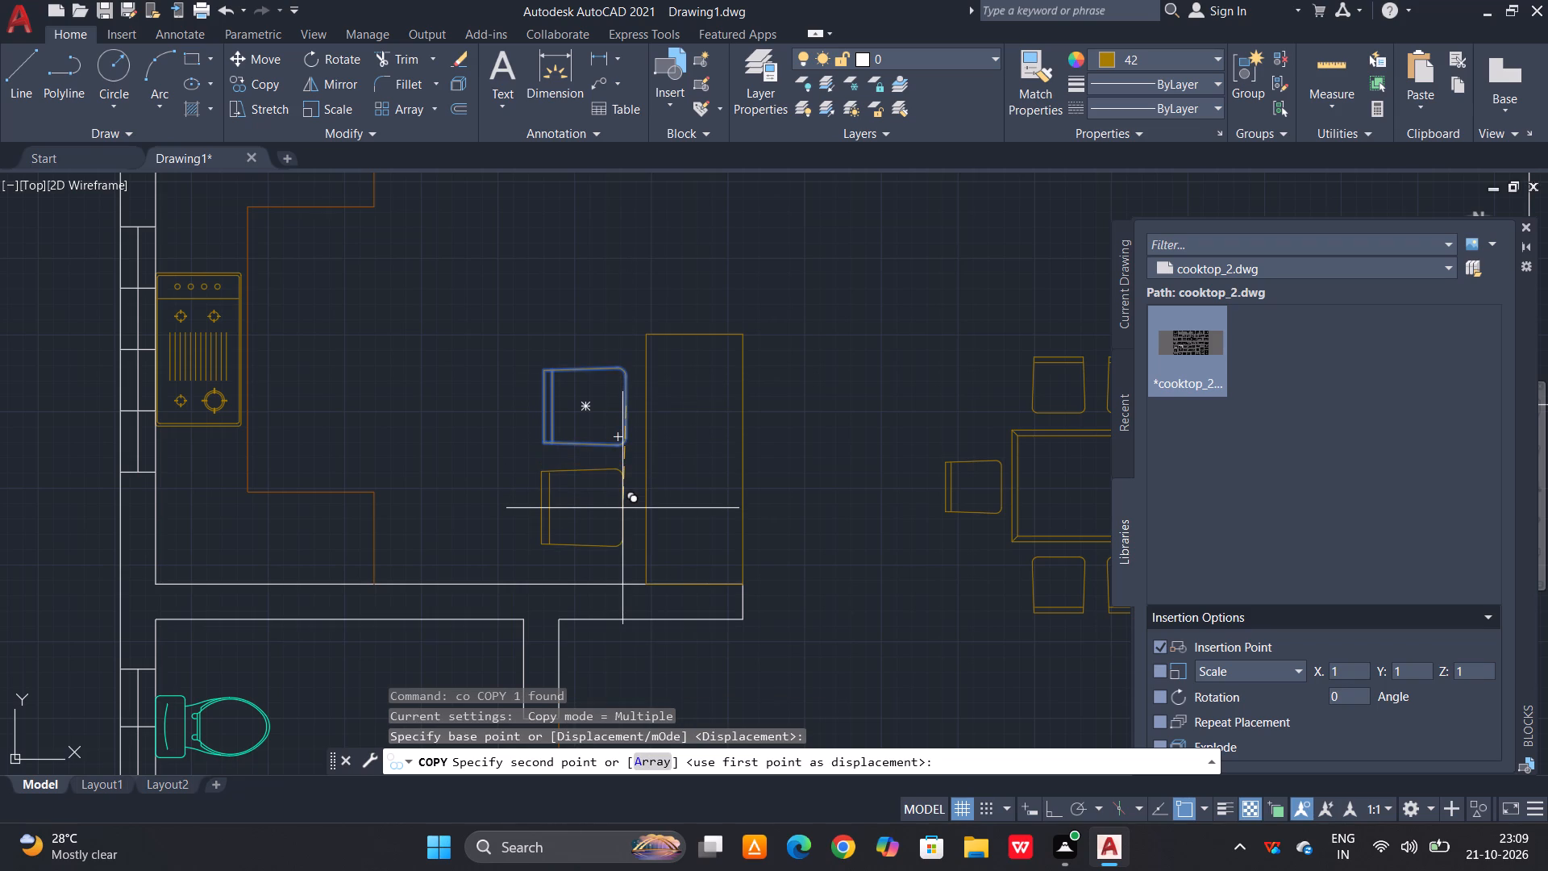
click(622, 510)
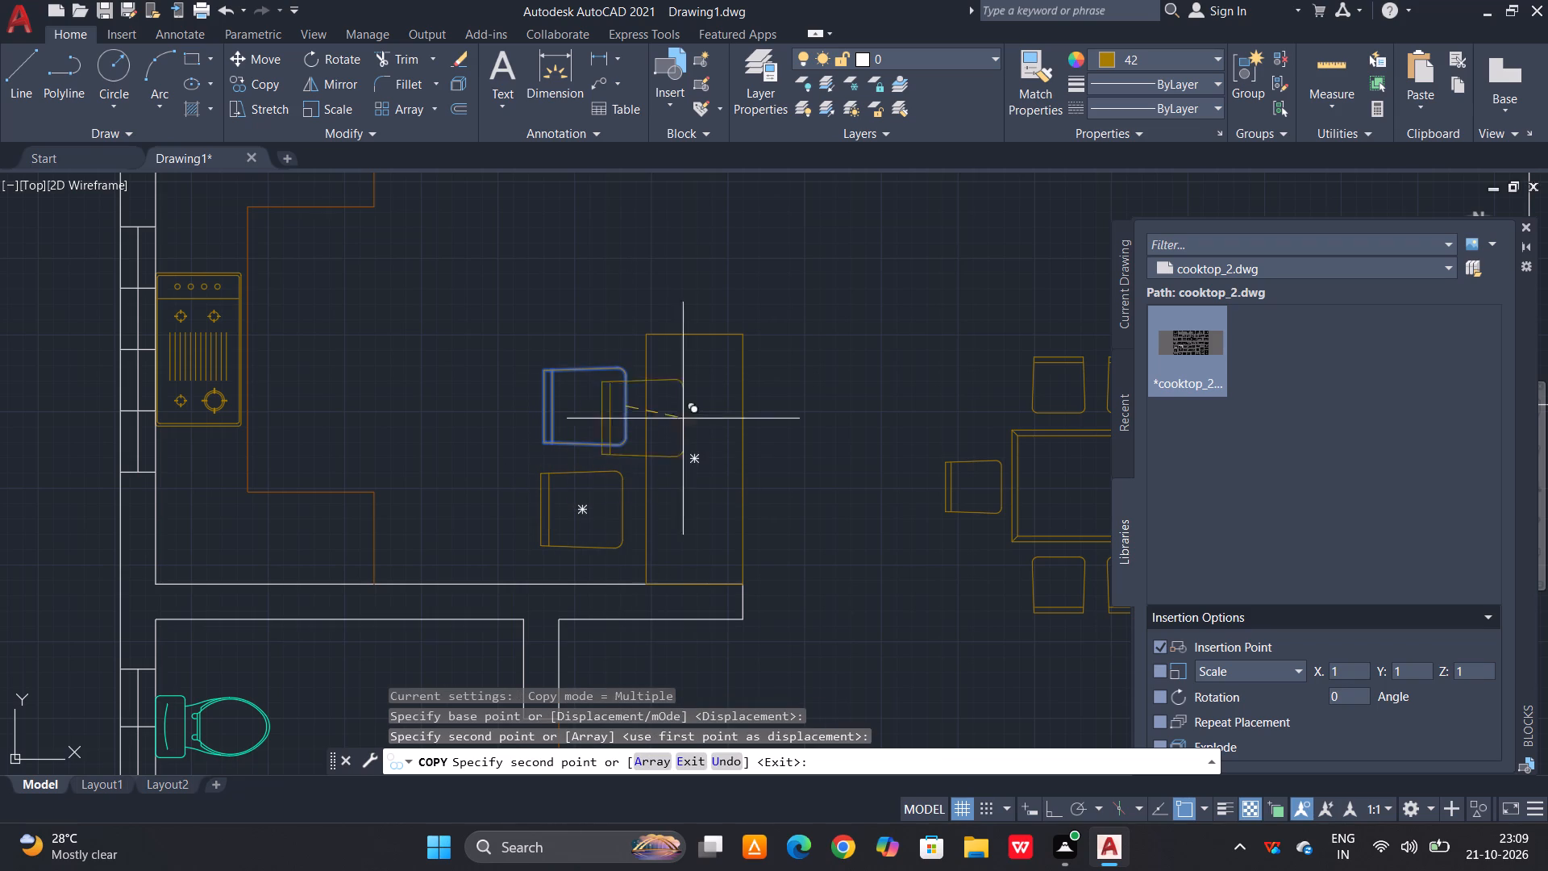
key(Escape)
Replace the counter with a narrower colour-42 rectangle drawn from the kitchen wall's end corner to slightly above the upper chair.
drag(751, 329, 745, 344)
click(698, 408)
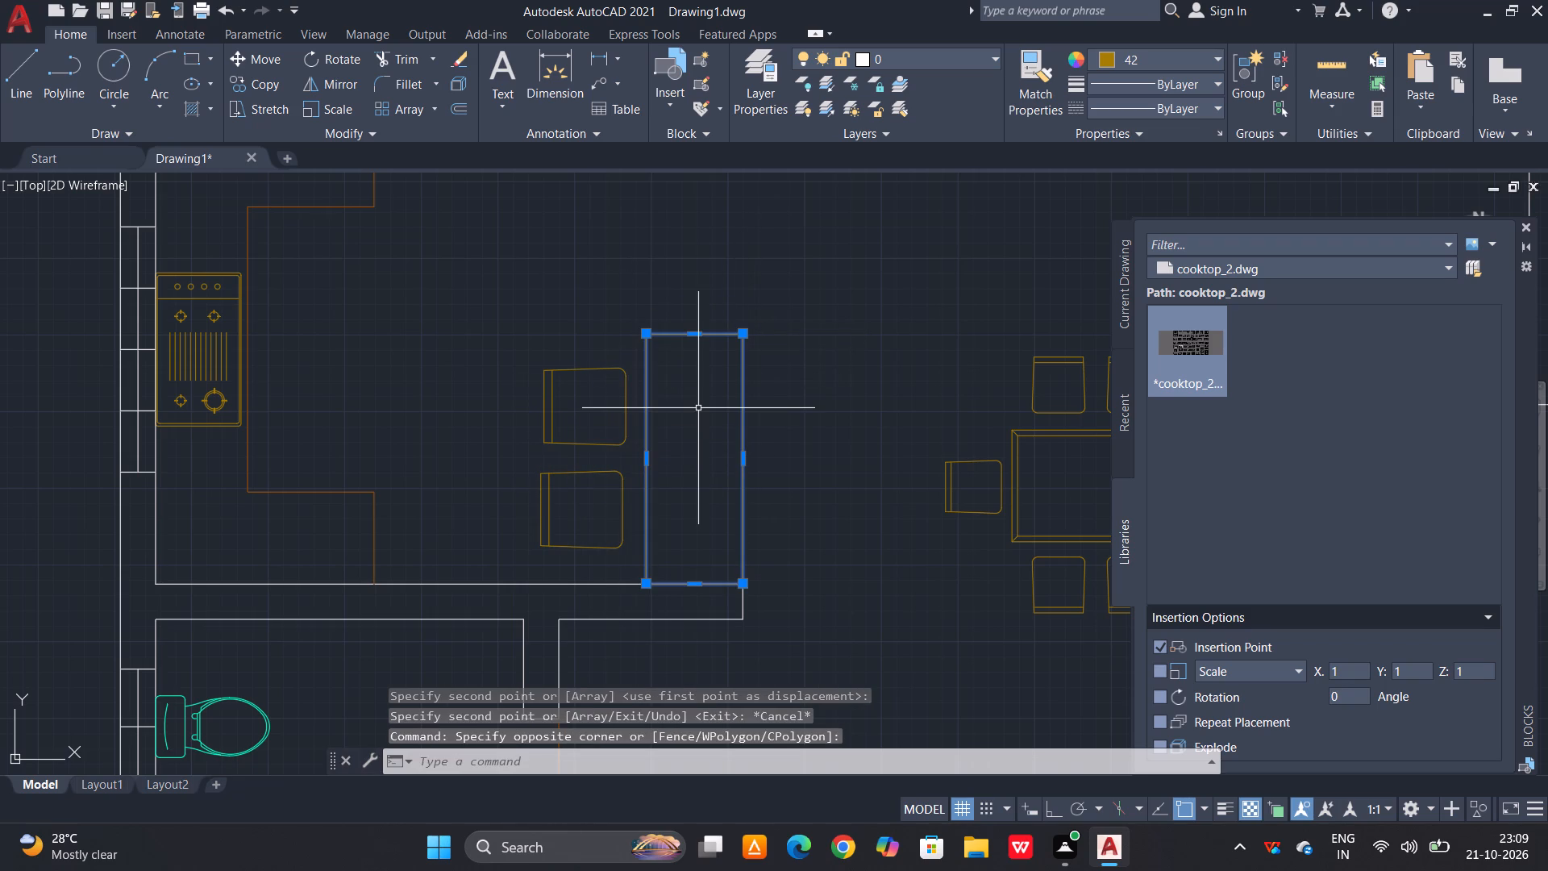
key(Delete)
text(rec)
key(space)
click(739, 588)
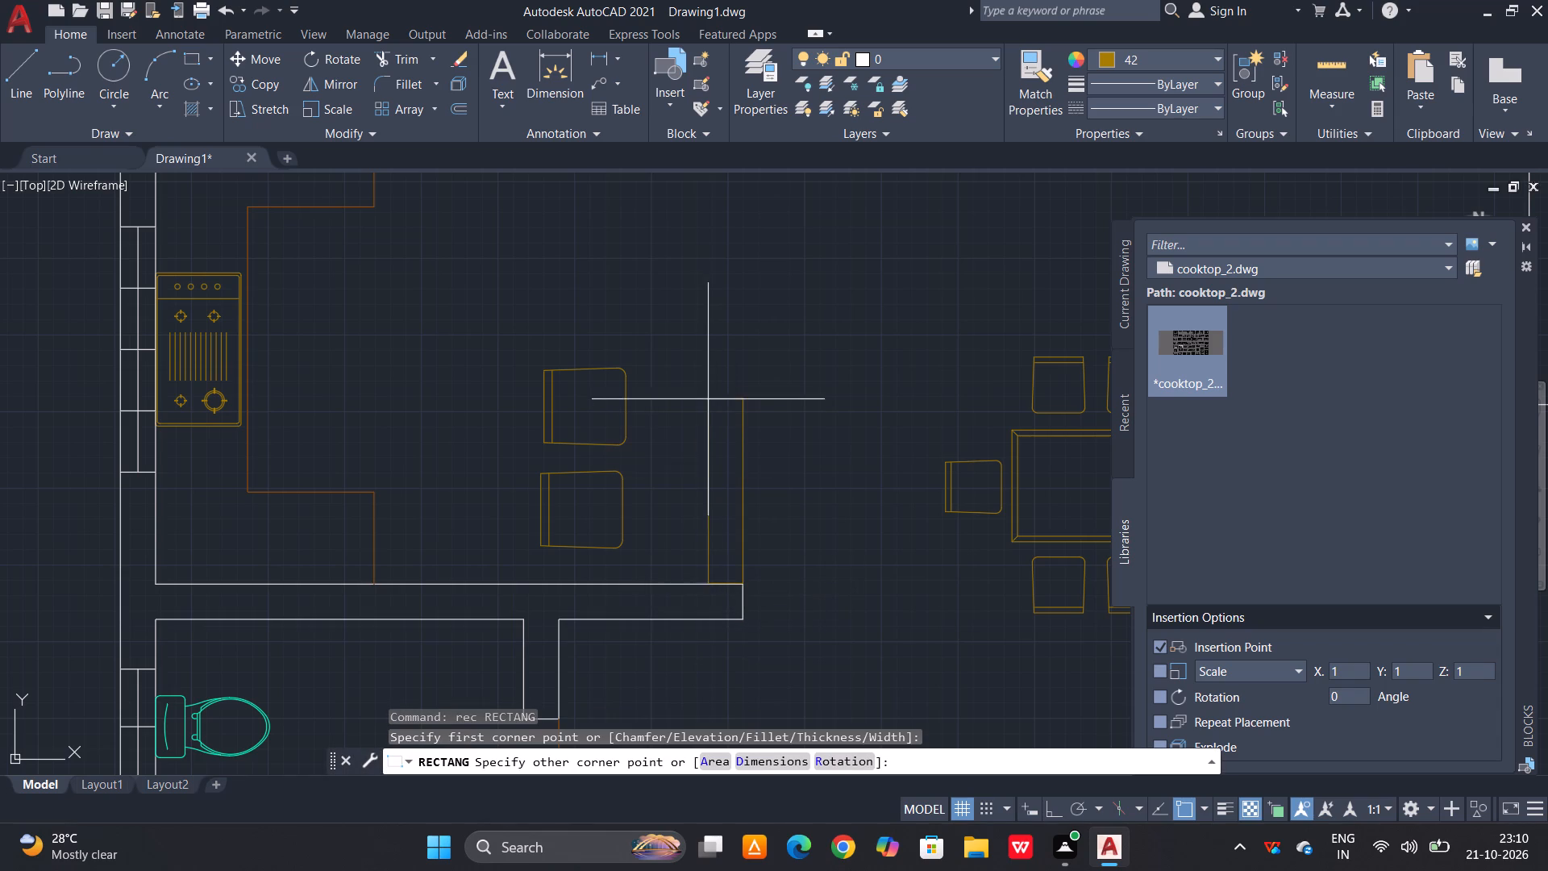
click(668, 336)
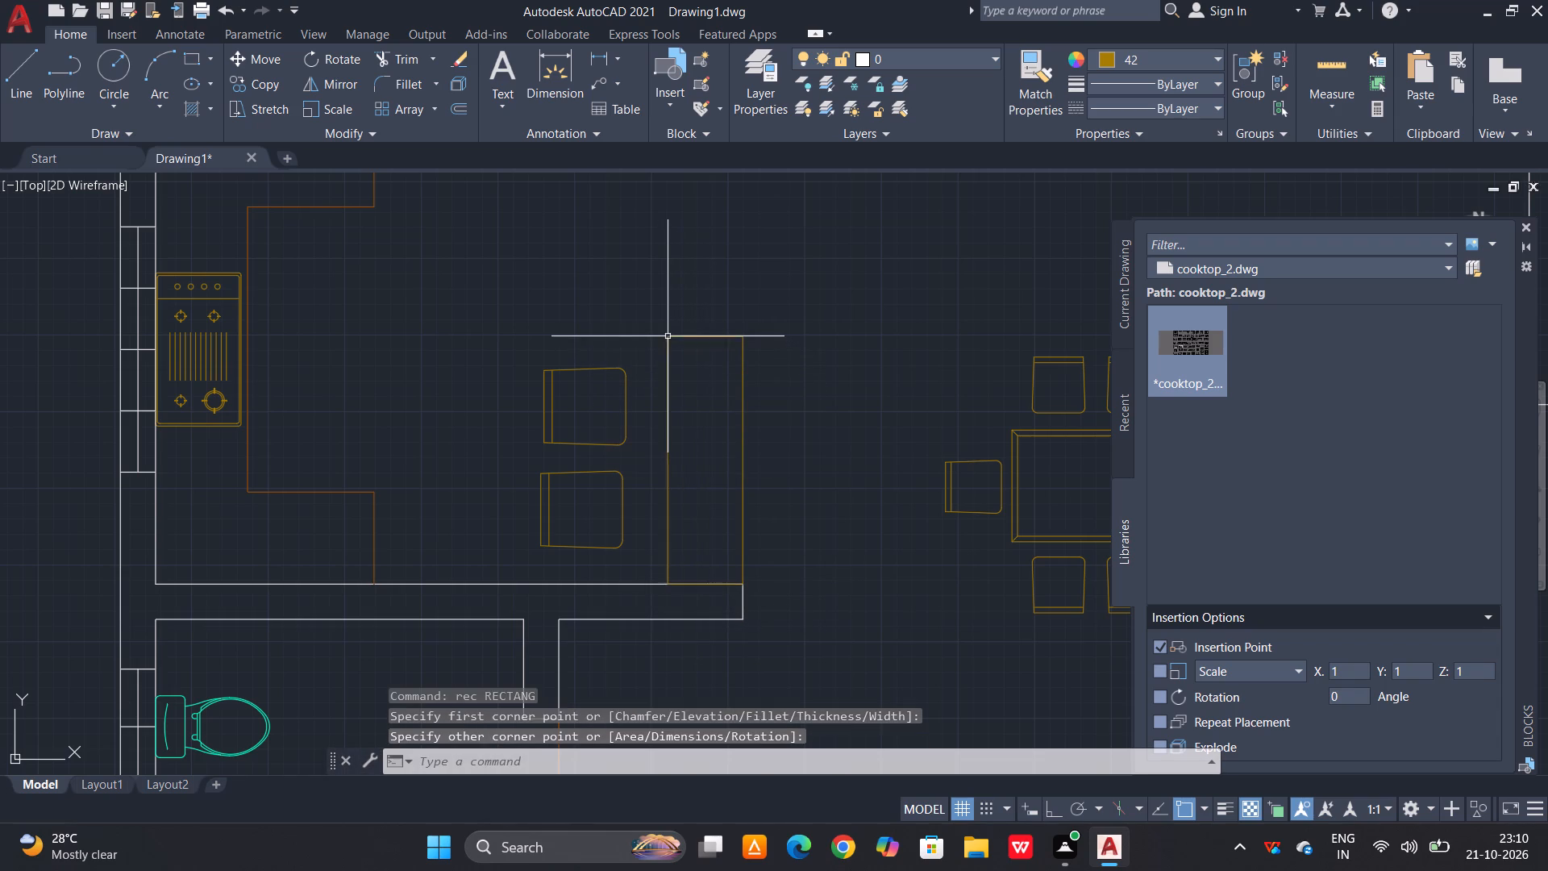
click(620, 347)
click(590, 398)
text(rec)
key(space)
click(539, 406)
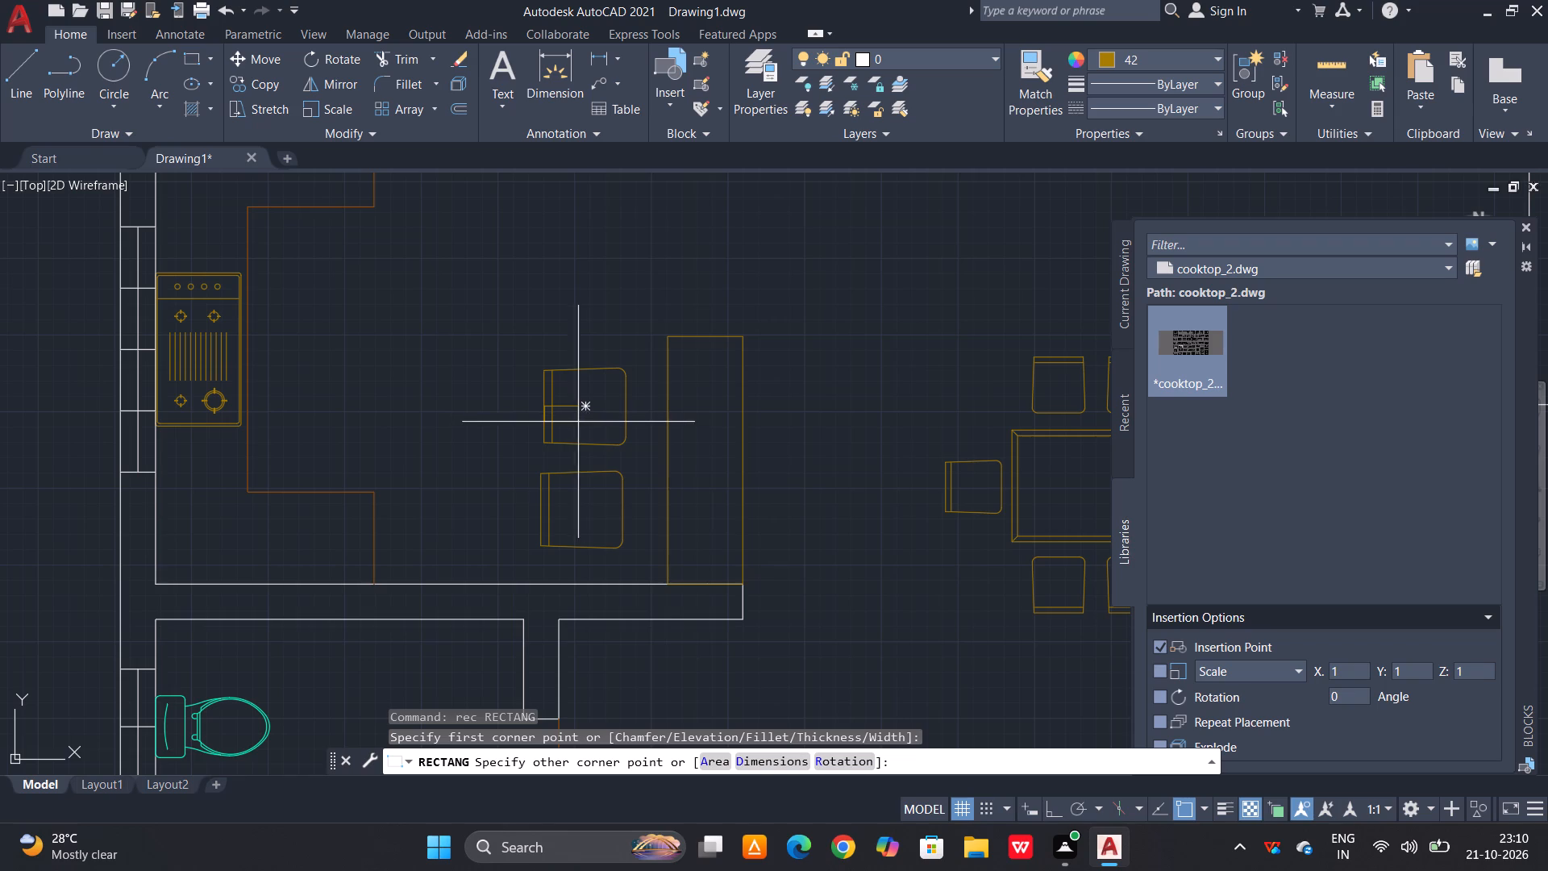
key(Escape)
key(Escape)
Scale the upper counter chair down slightly from the midpoint of its backrest.
click(560, 403)
click(530, 426)
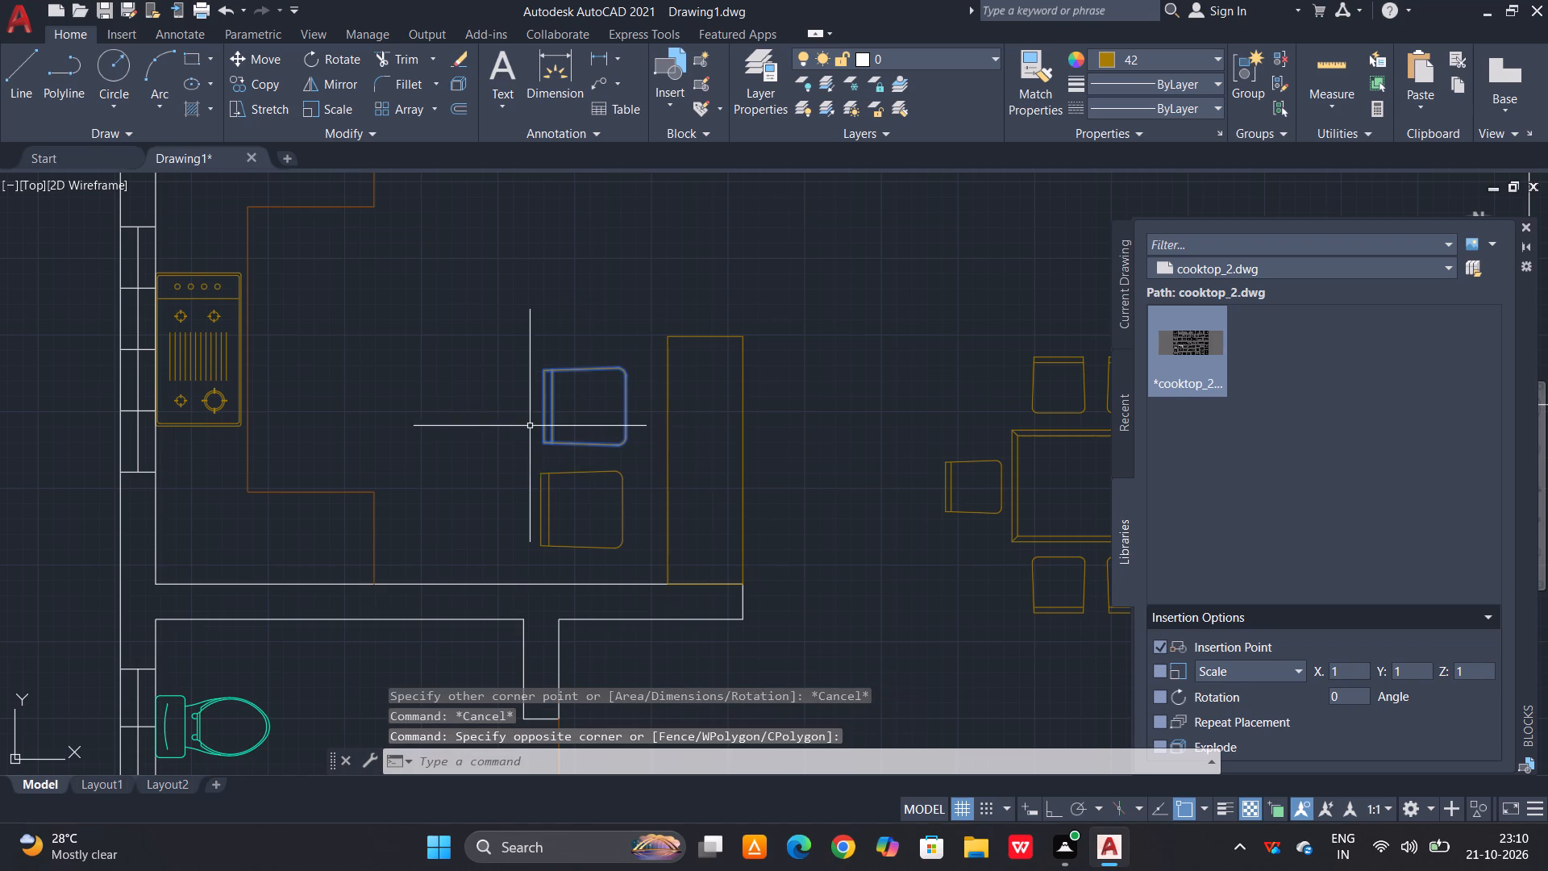
text(sc)
key(space)
click(539, 396)
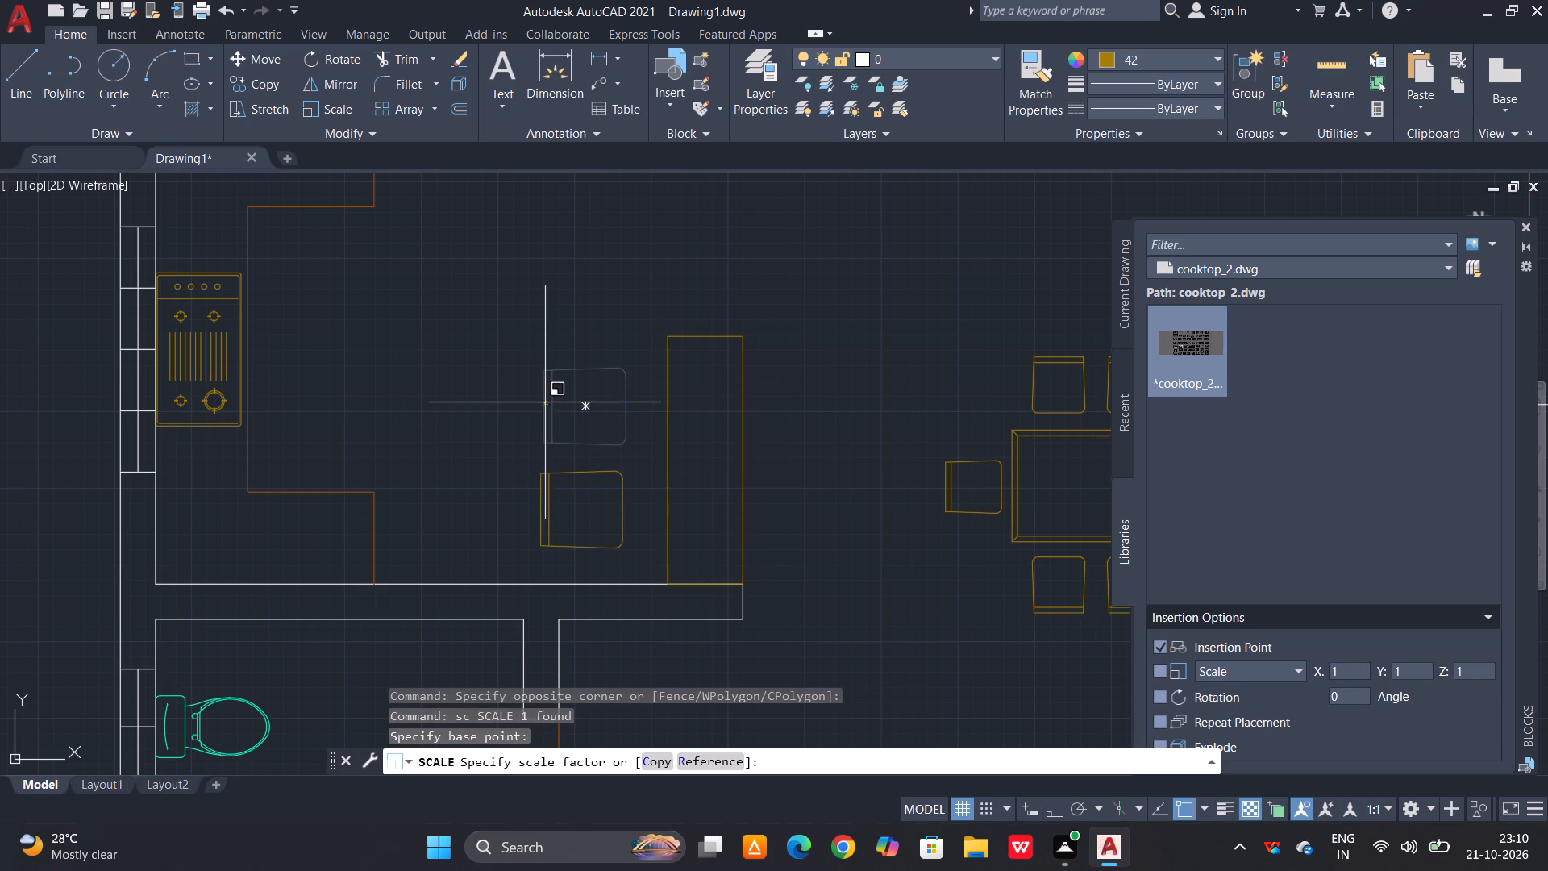
click(564, 430)
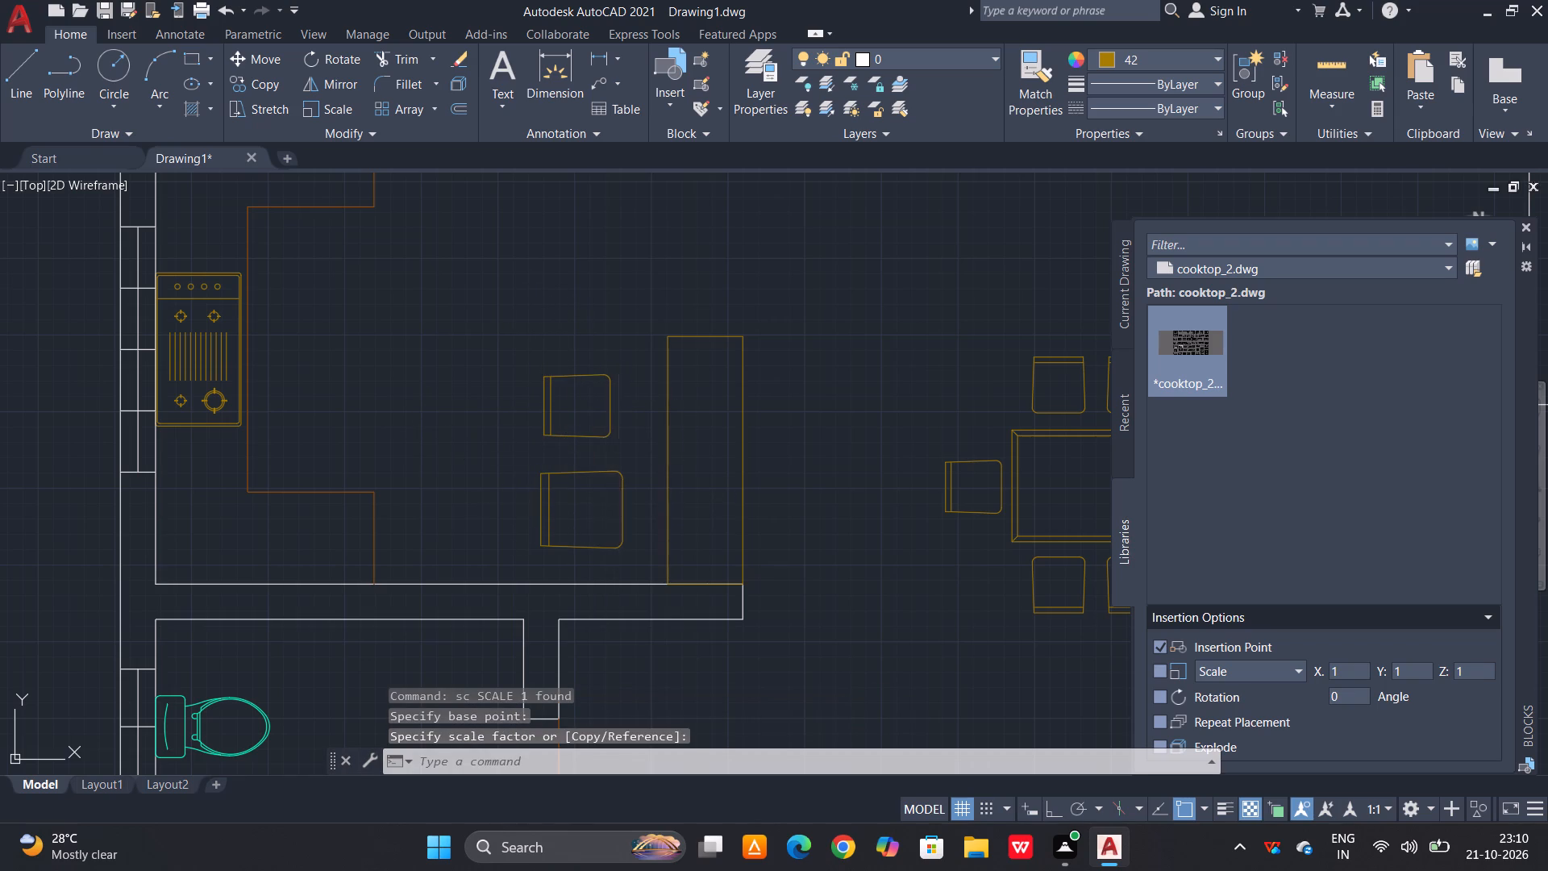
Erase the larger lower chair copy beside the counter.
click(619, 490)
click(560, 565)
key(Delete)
Move the reduced chair closer to the narrower counter, leaving a small gap.
drag(620, 381, 610, 404)
click(560, 465)
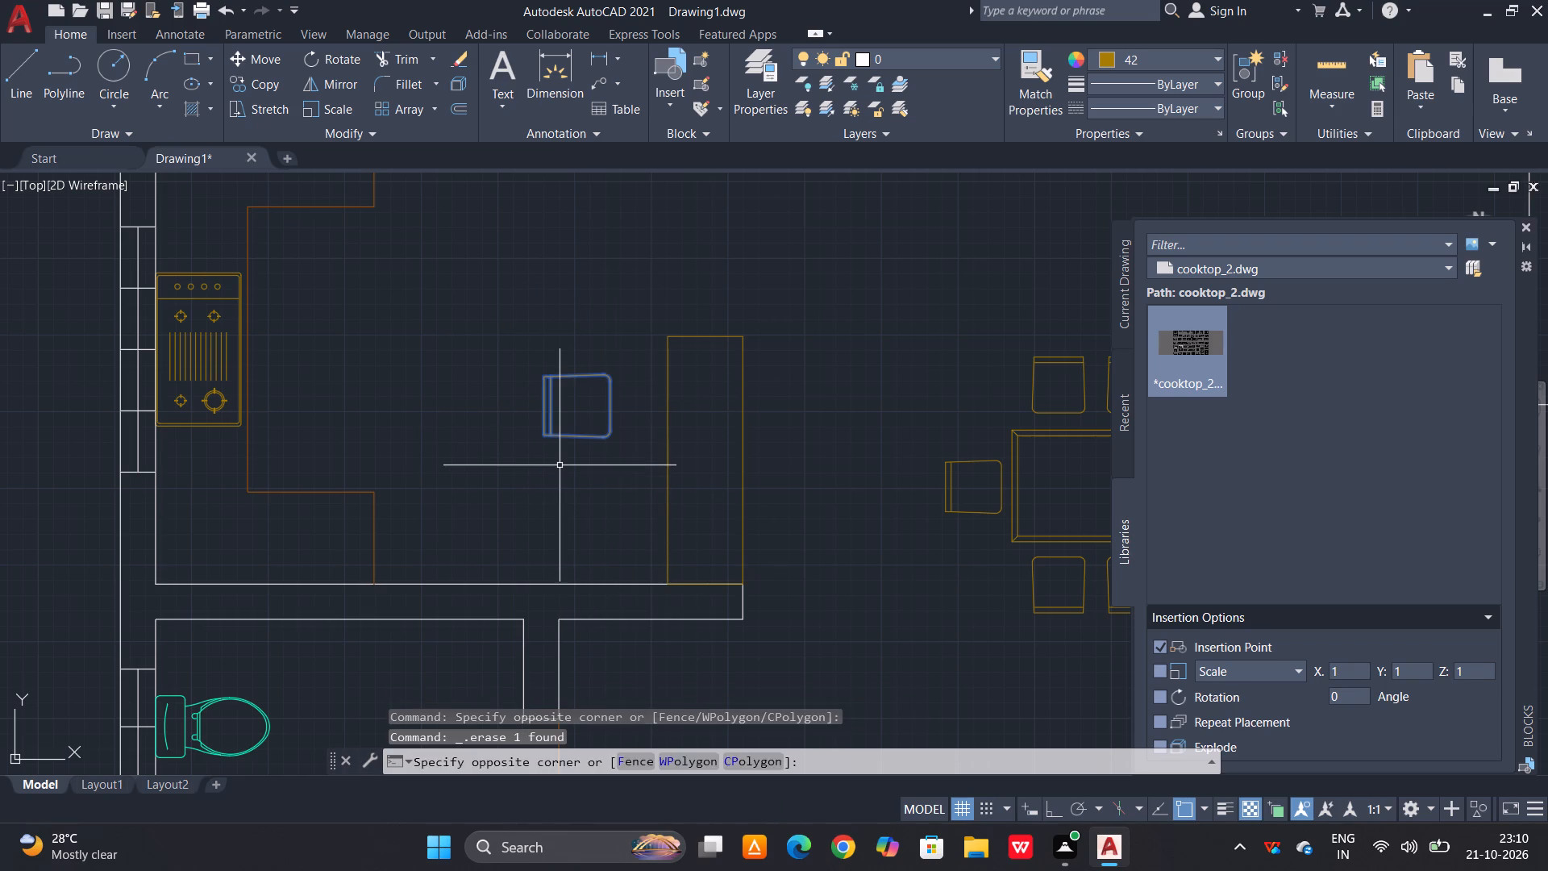
key(m)
key(space)
click(556, 405)
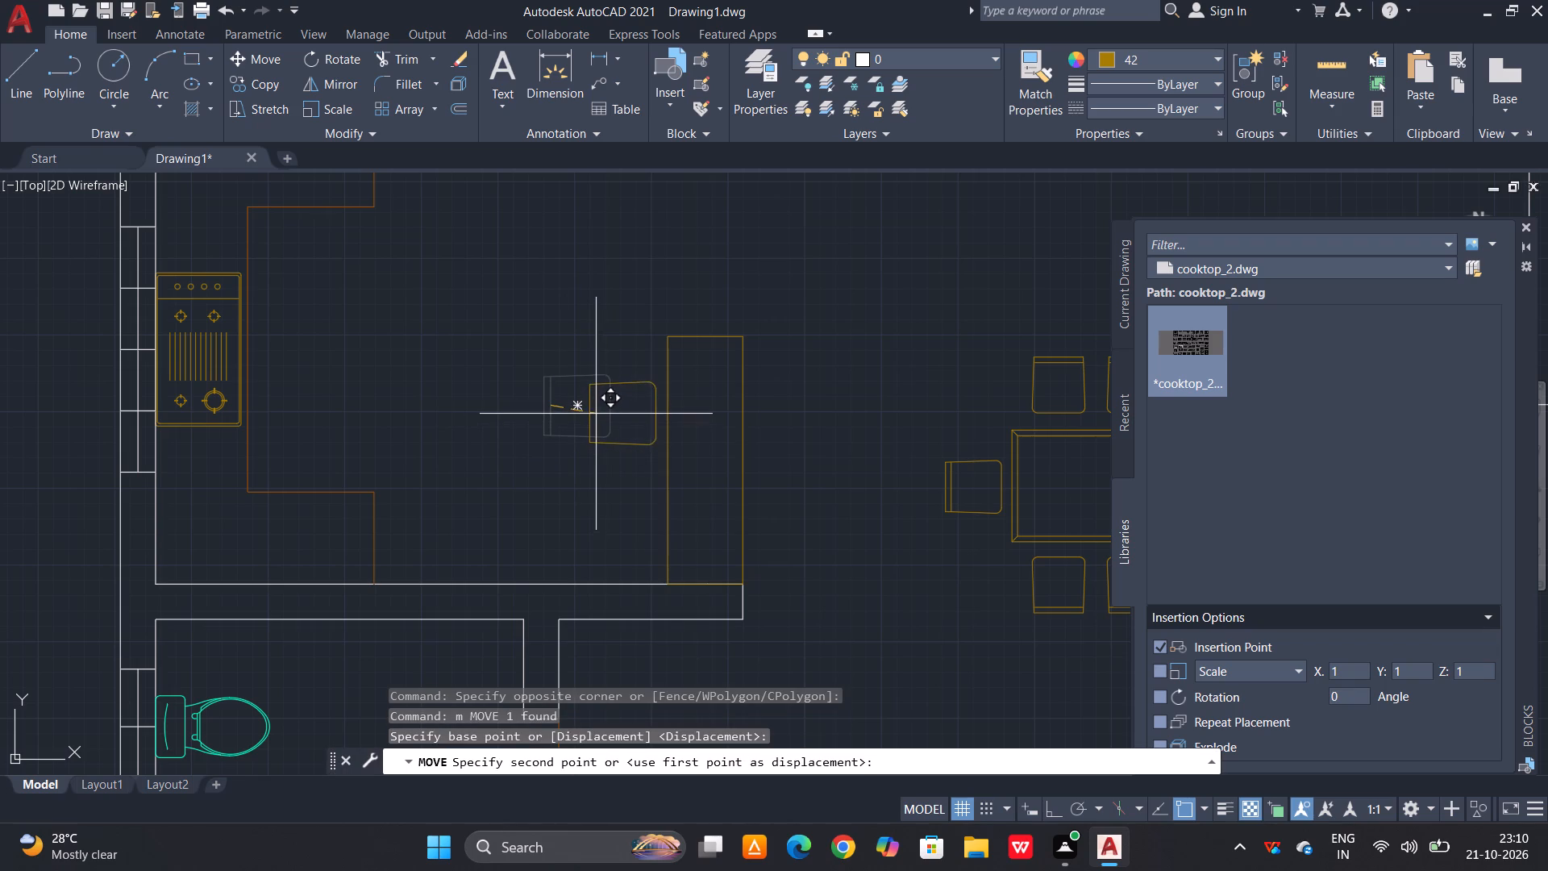
click(589, 412)
Copy the counter chair about 64 units straight down with Ortho on.
click(587, 415)
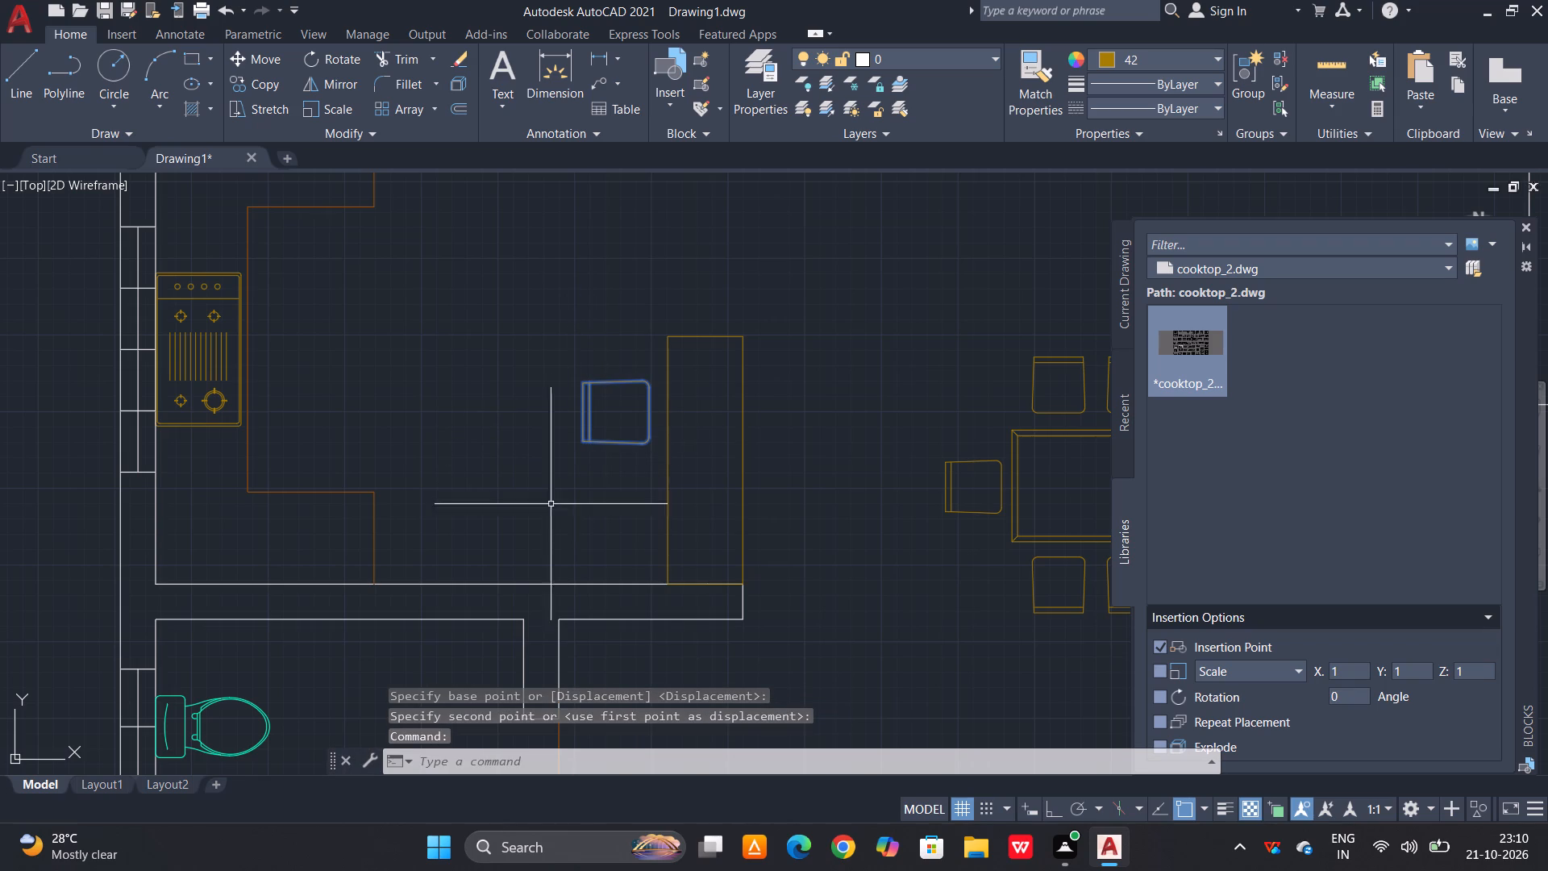
text(co)
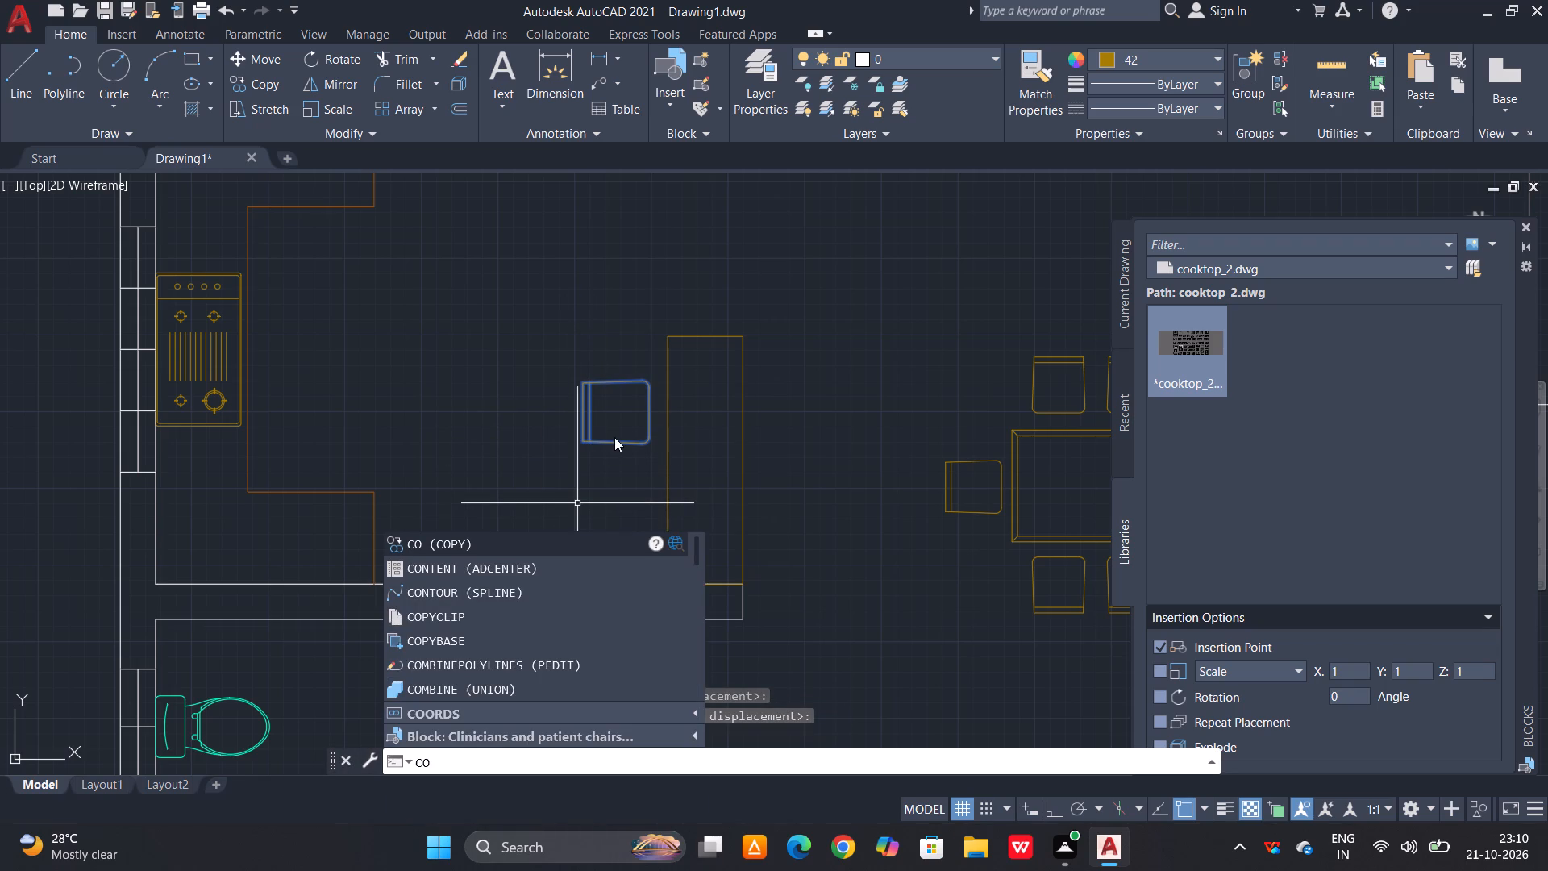
key(space)
click(617, 407)
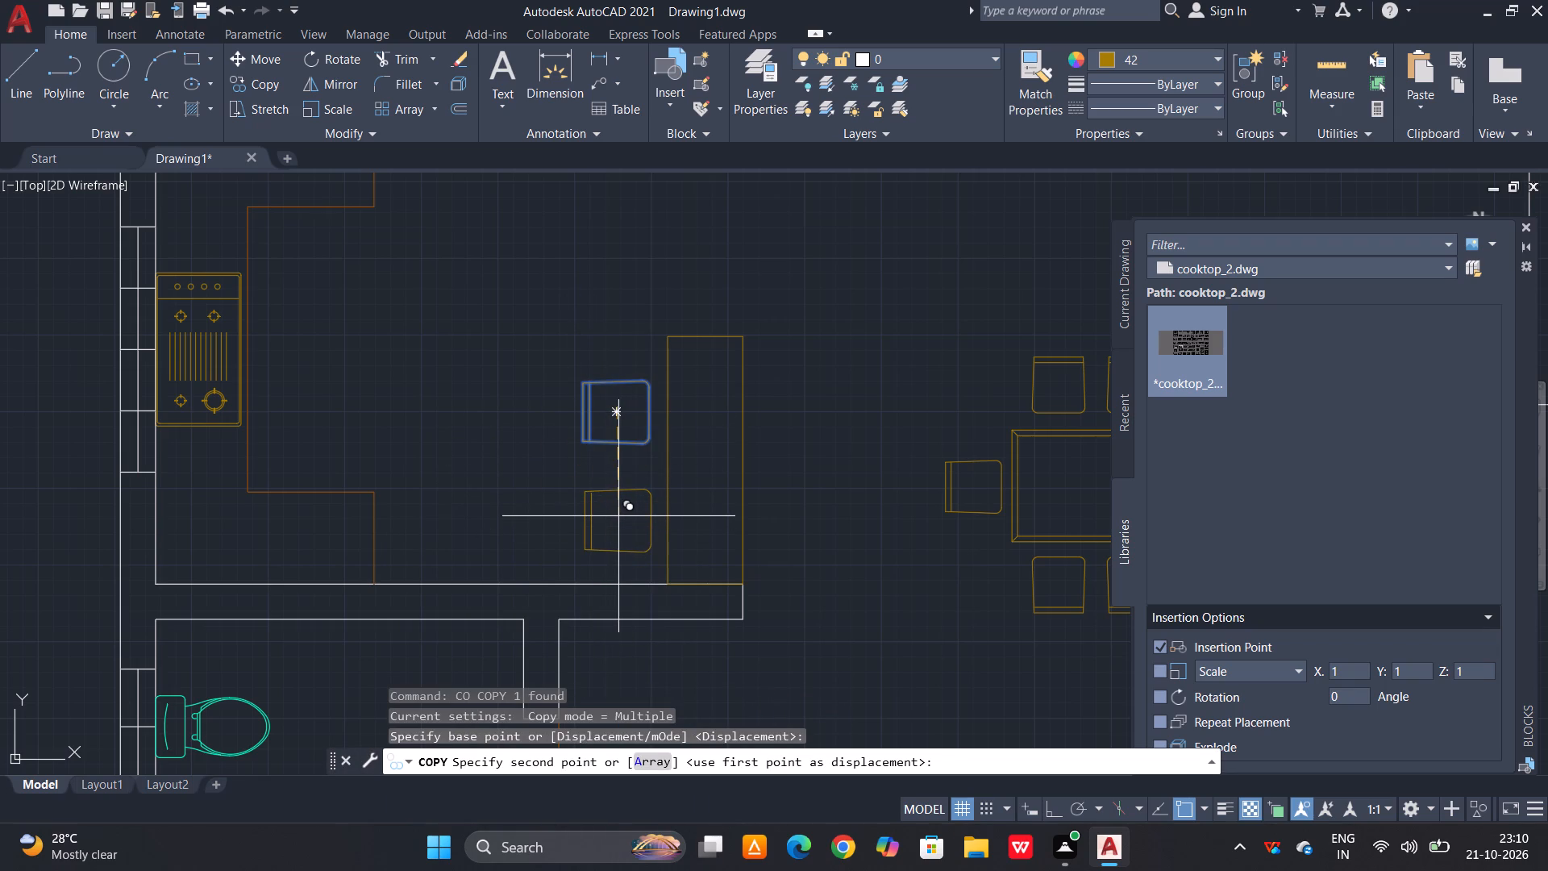
key(F8)
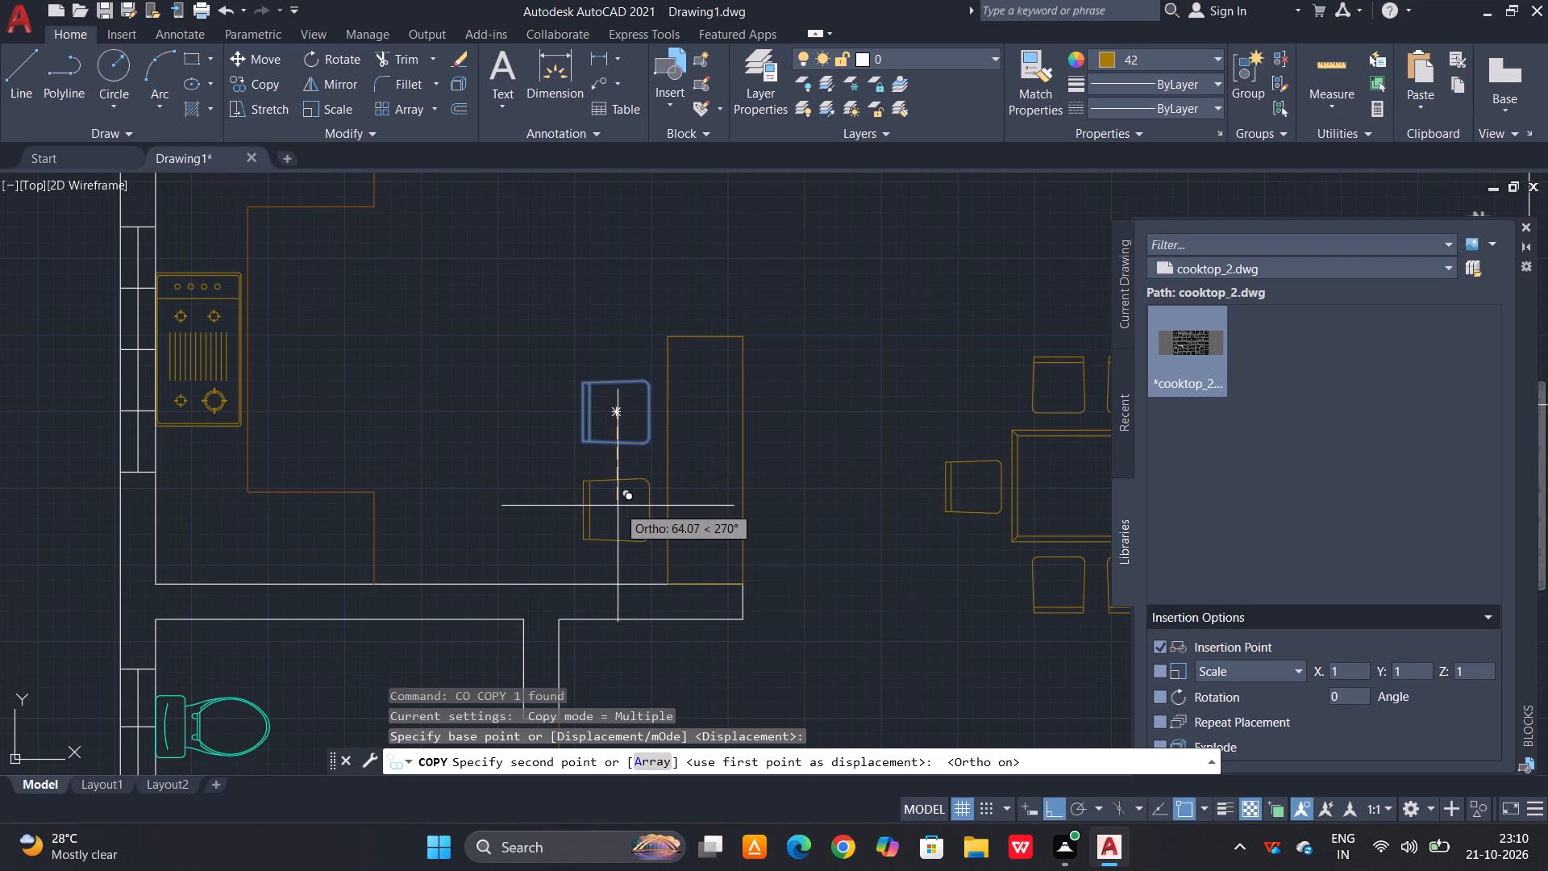
click(618, 506)
key(Escape)
Offset the entrance opening line in the plan's top wall outward twice at a distance of 30 to form step lines.
scroll(709, 555, down, 1)
middle_drag(711, 579, 704, 535)
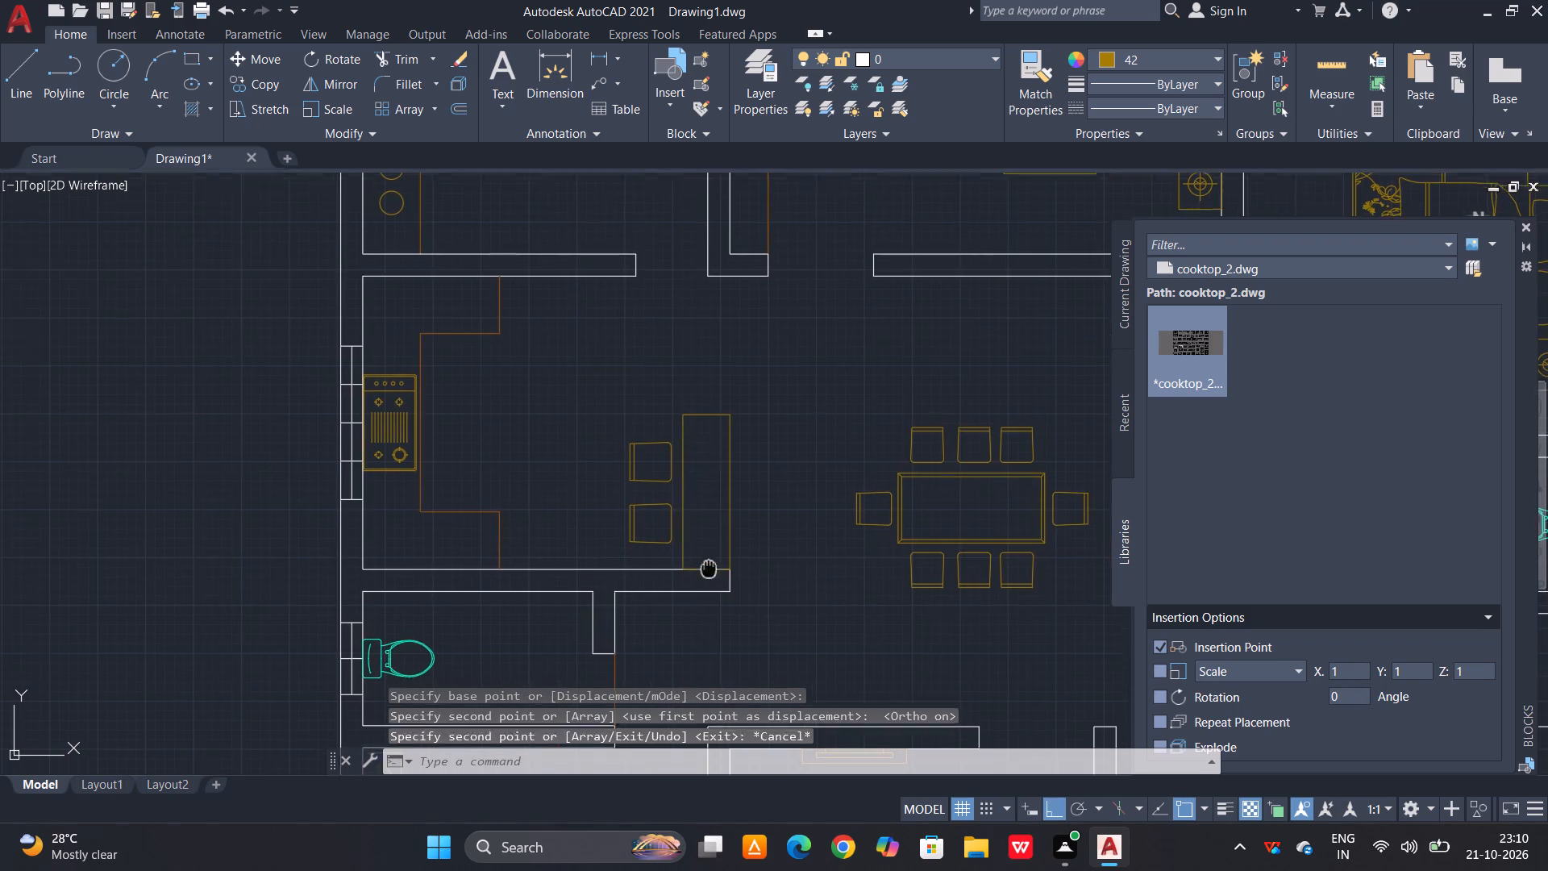
middle_drag(704, 535, 694, 494)
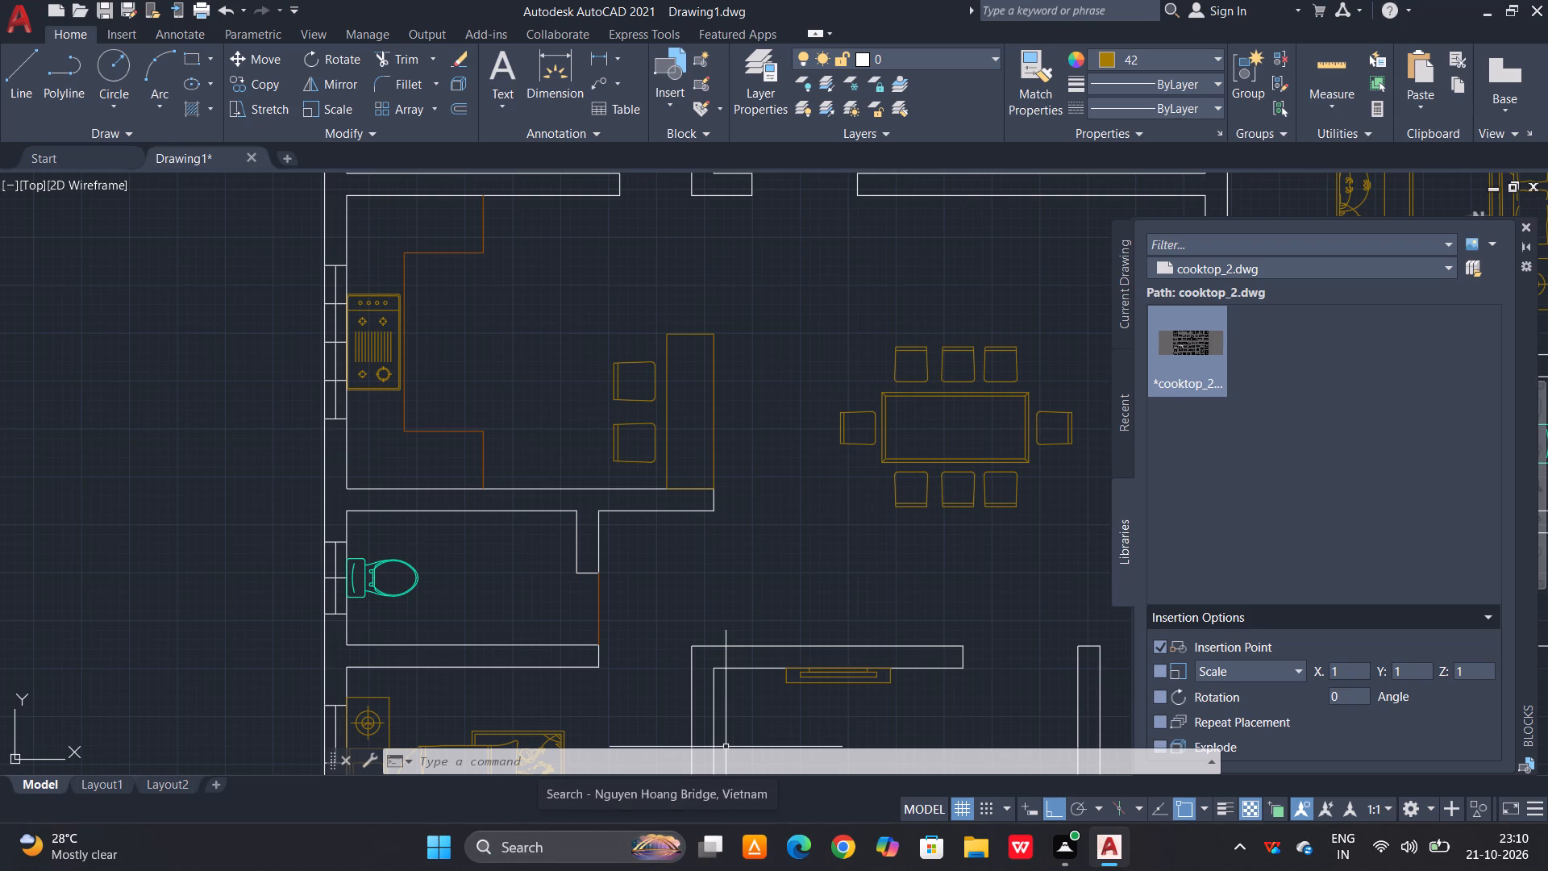
scroll(641, 773, down, 3)
middle_drag(624, 740, 635, 870)
scroll(664, 713, down, 1)
scroll(661, 265, up, 1)
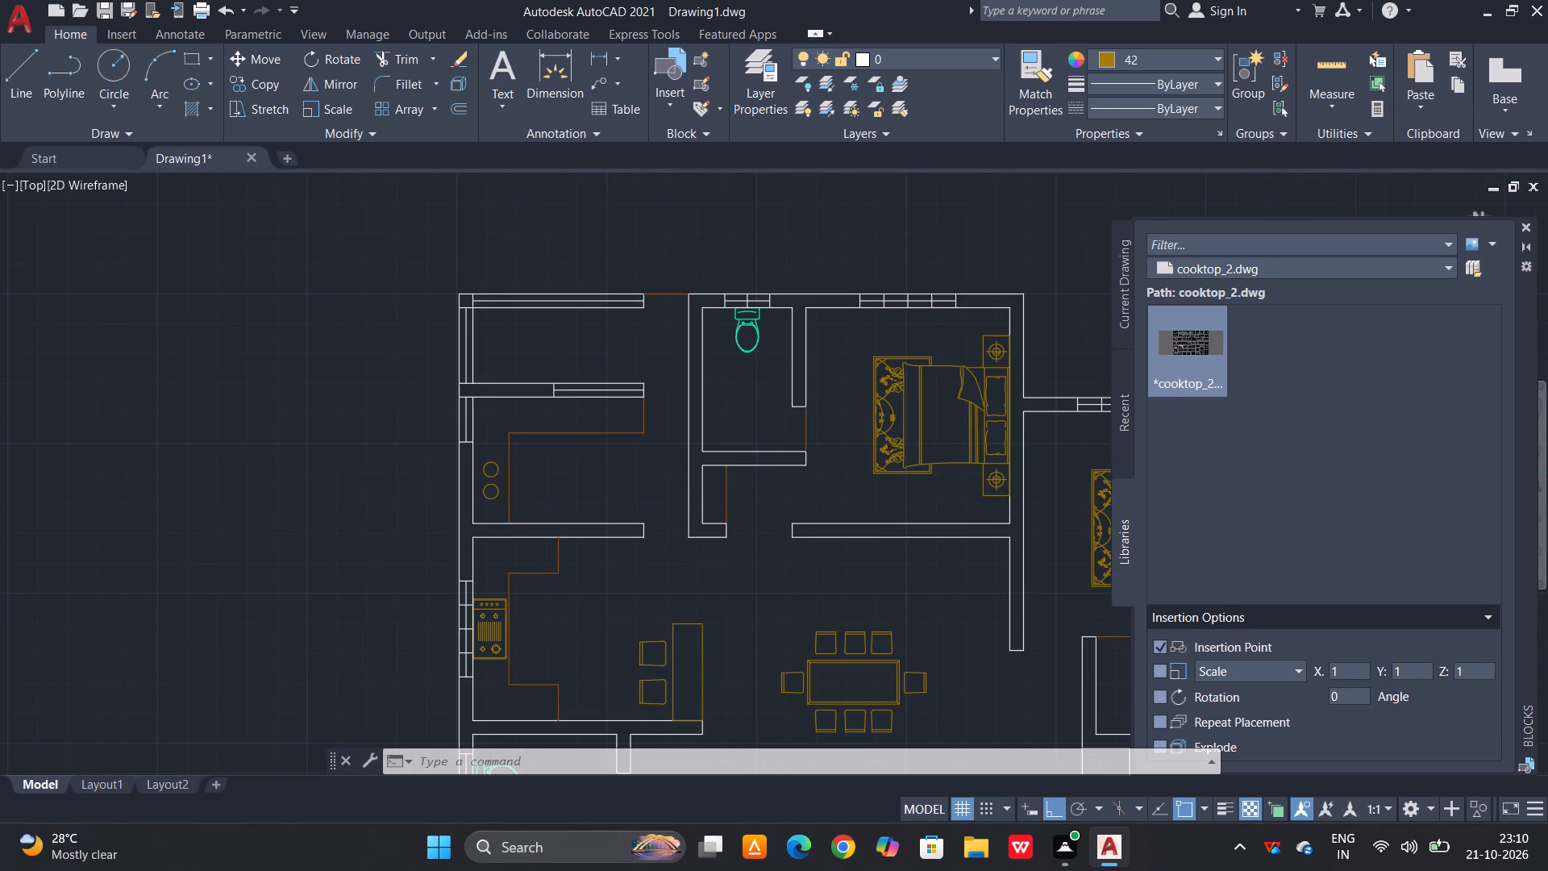
middle_drag(659, 281, 659, 403)
scroll(658, 418, up, 2)
text(o 30)
key(space)
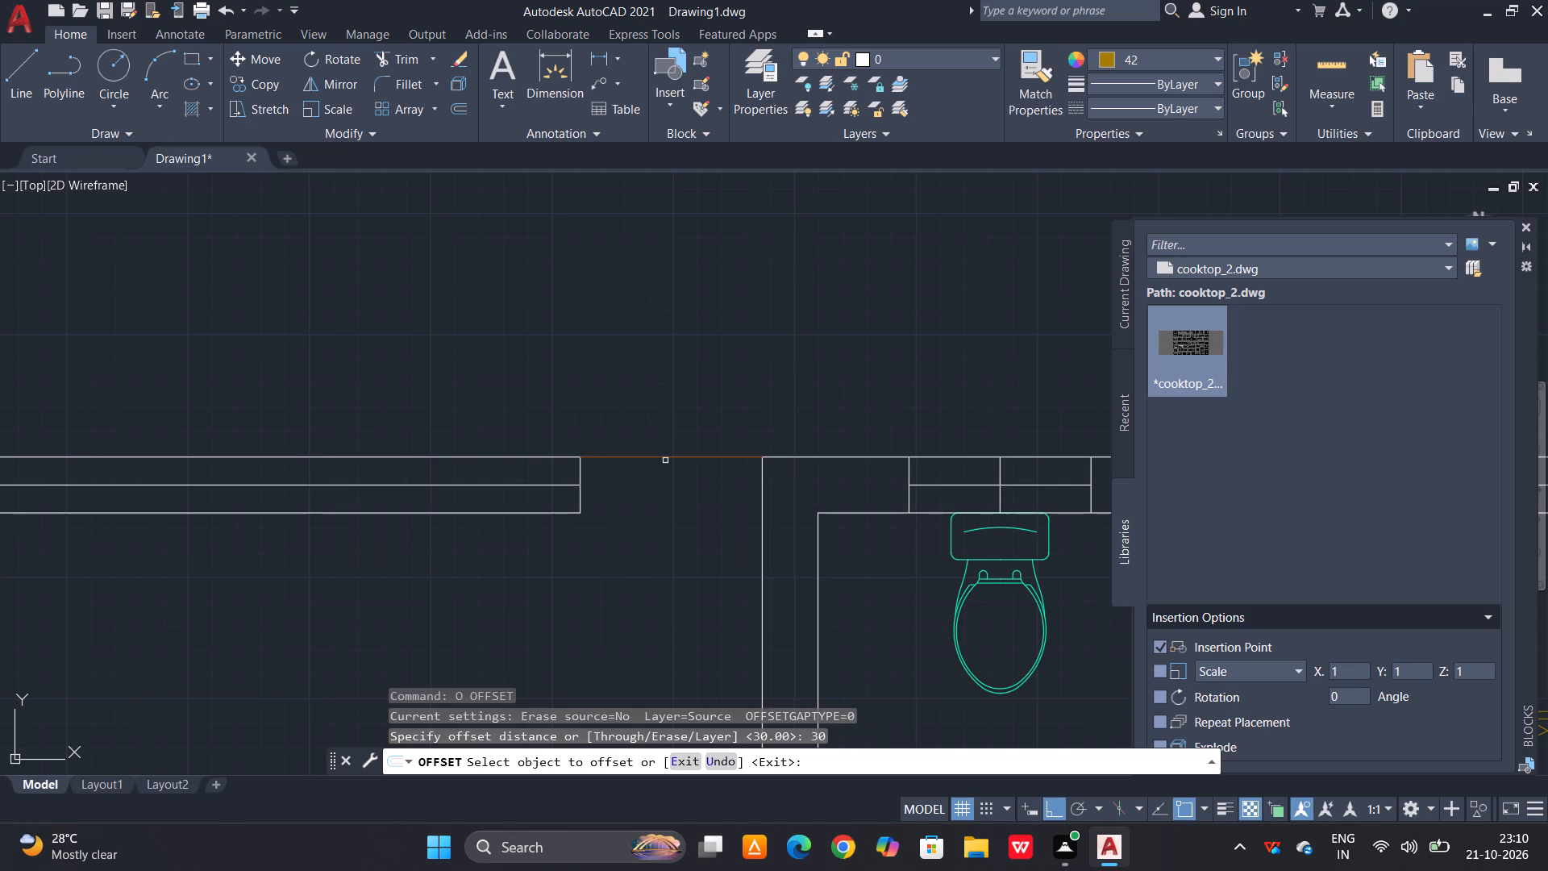
click(665, 461)
click(672, 454)
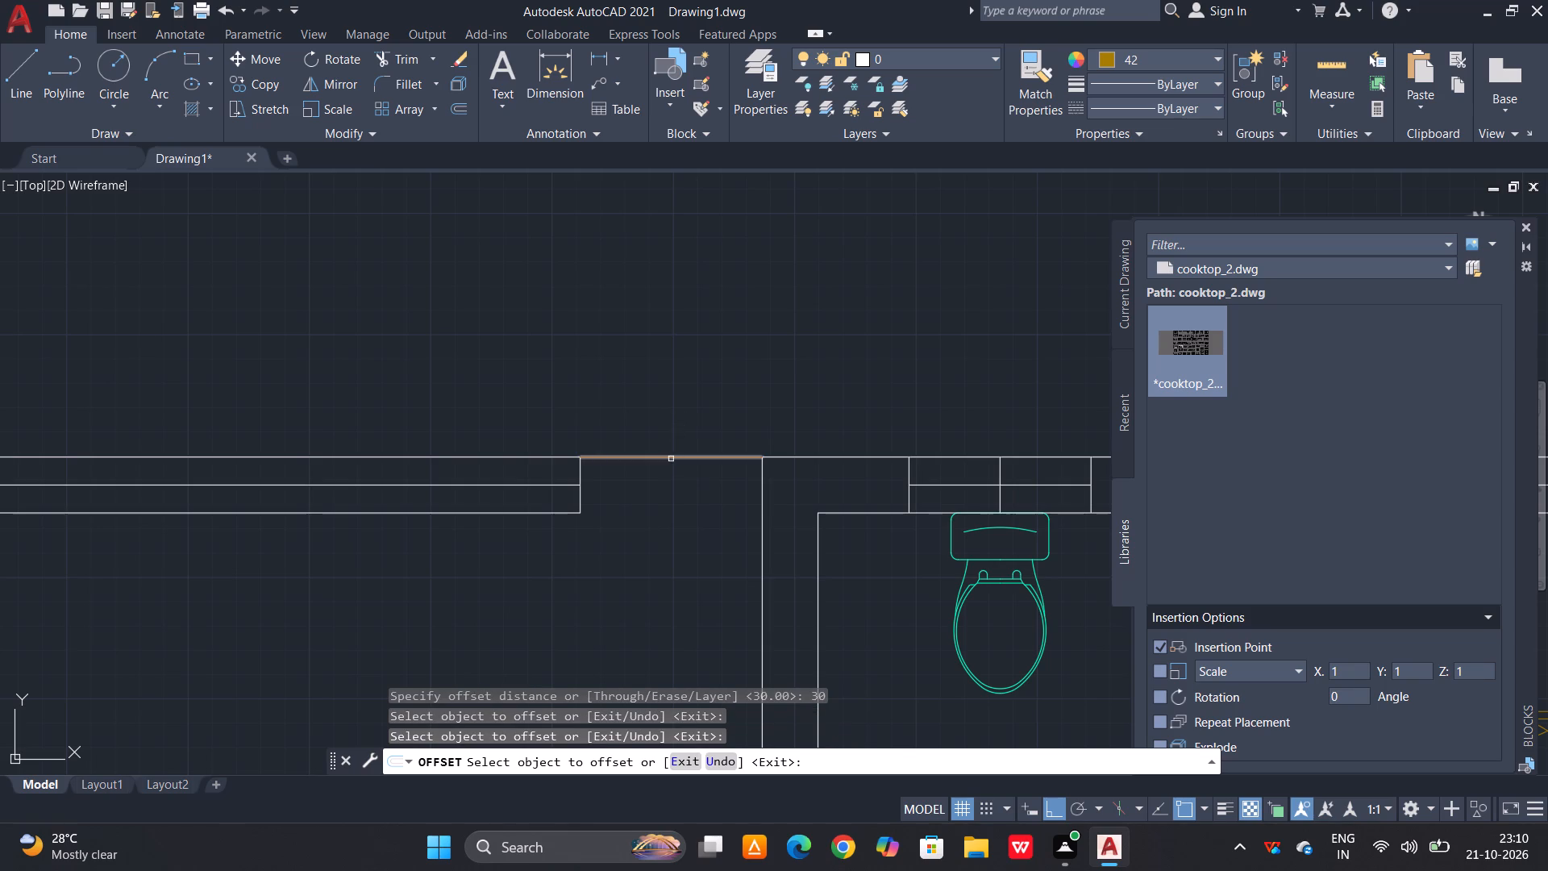
click(671, 459)
click(683, 388)
click(683, 382)
click(702, 322)
scroll(693, 425, down, 2)
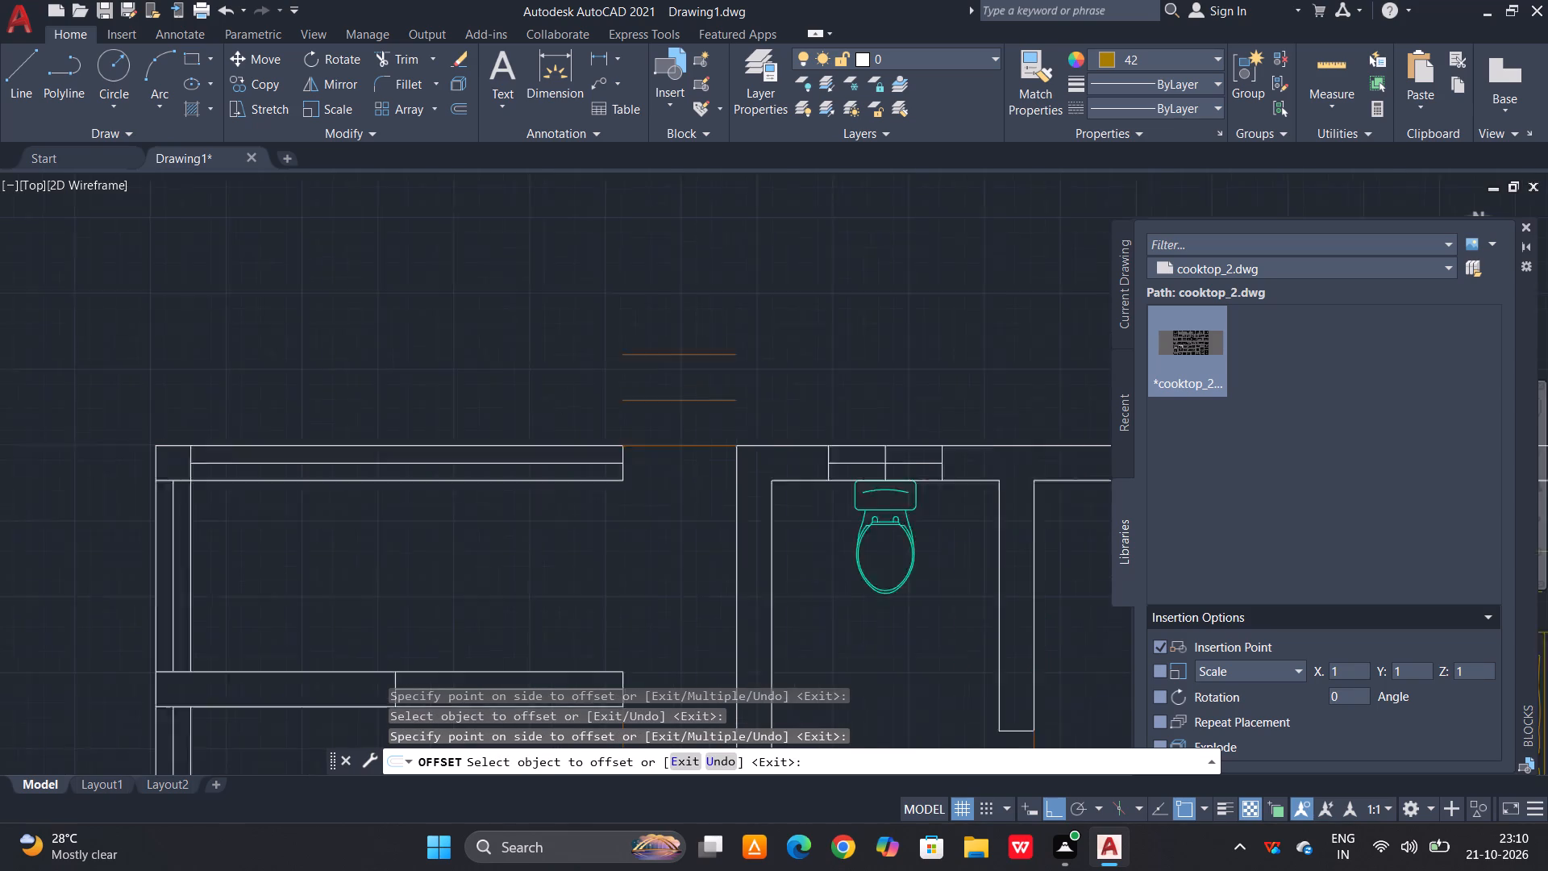
scroll(612, 425, up, 1)
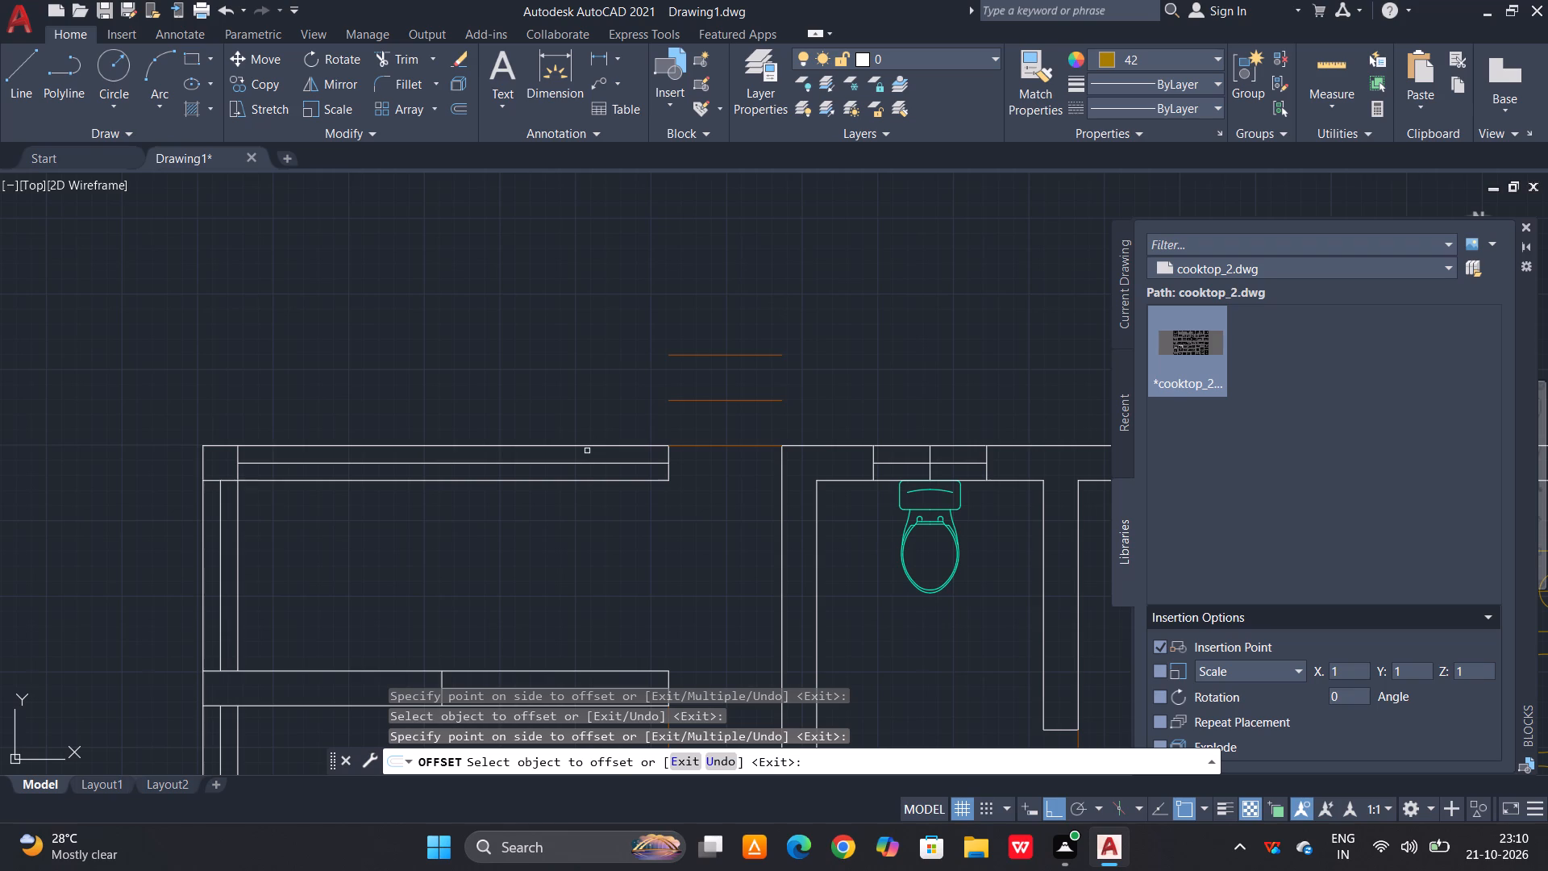
key(l)
key(space)
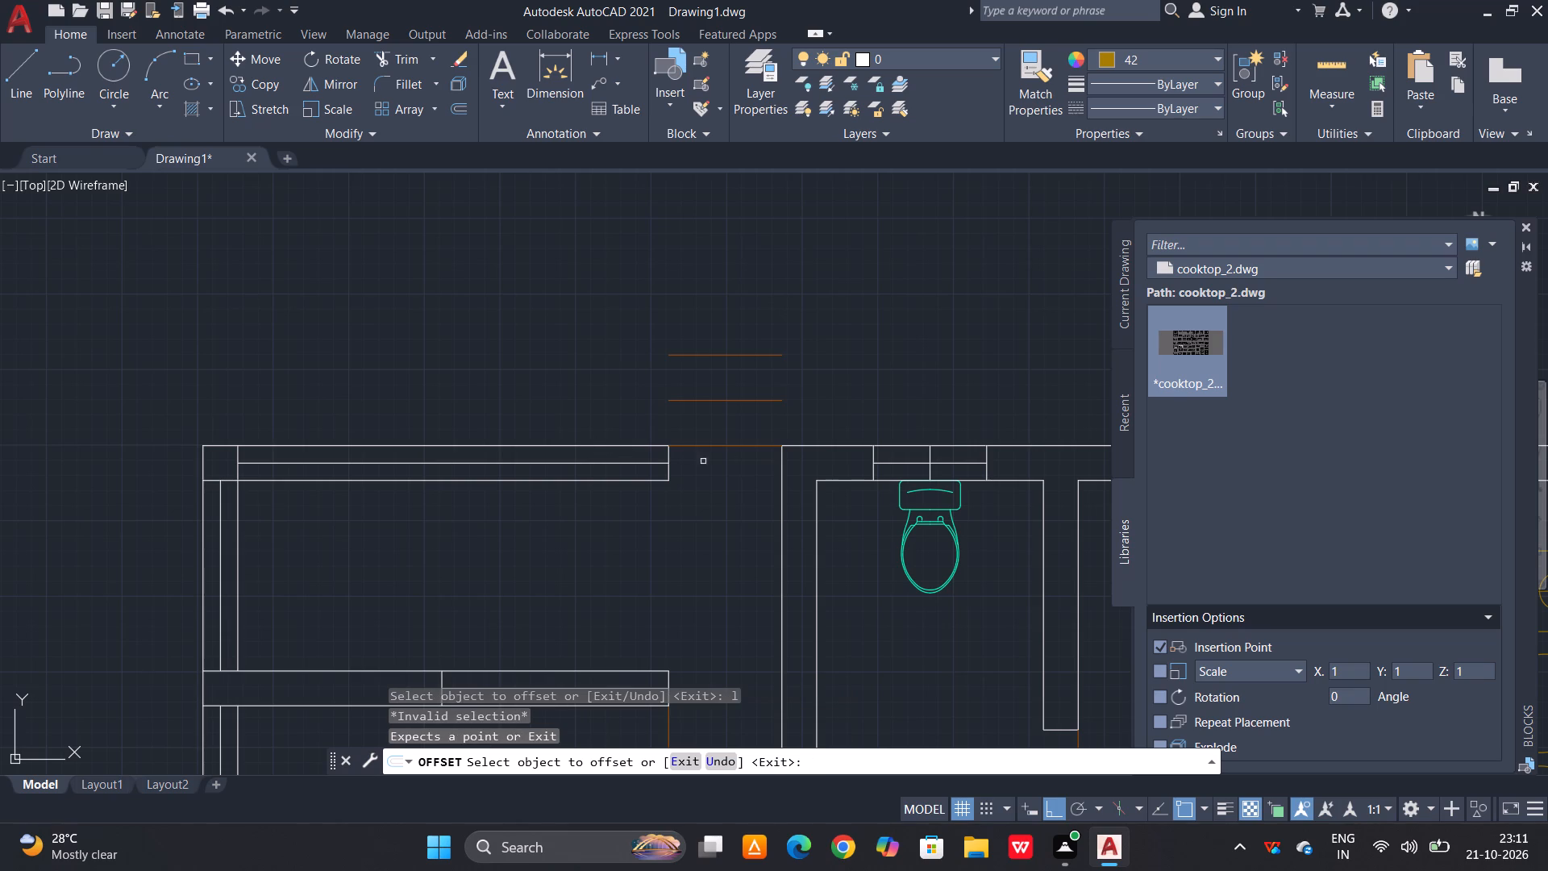
key(Escape)
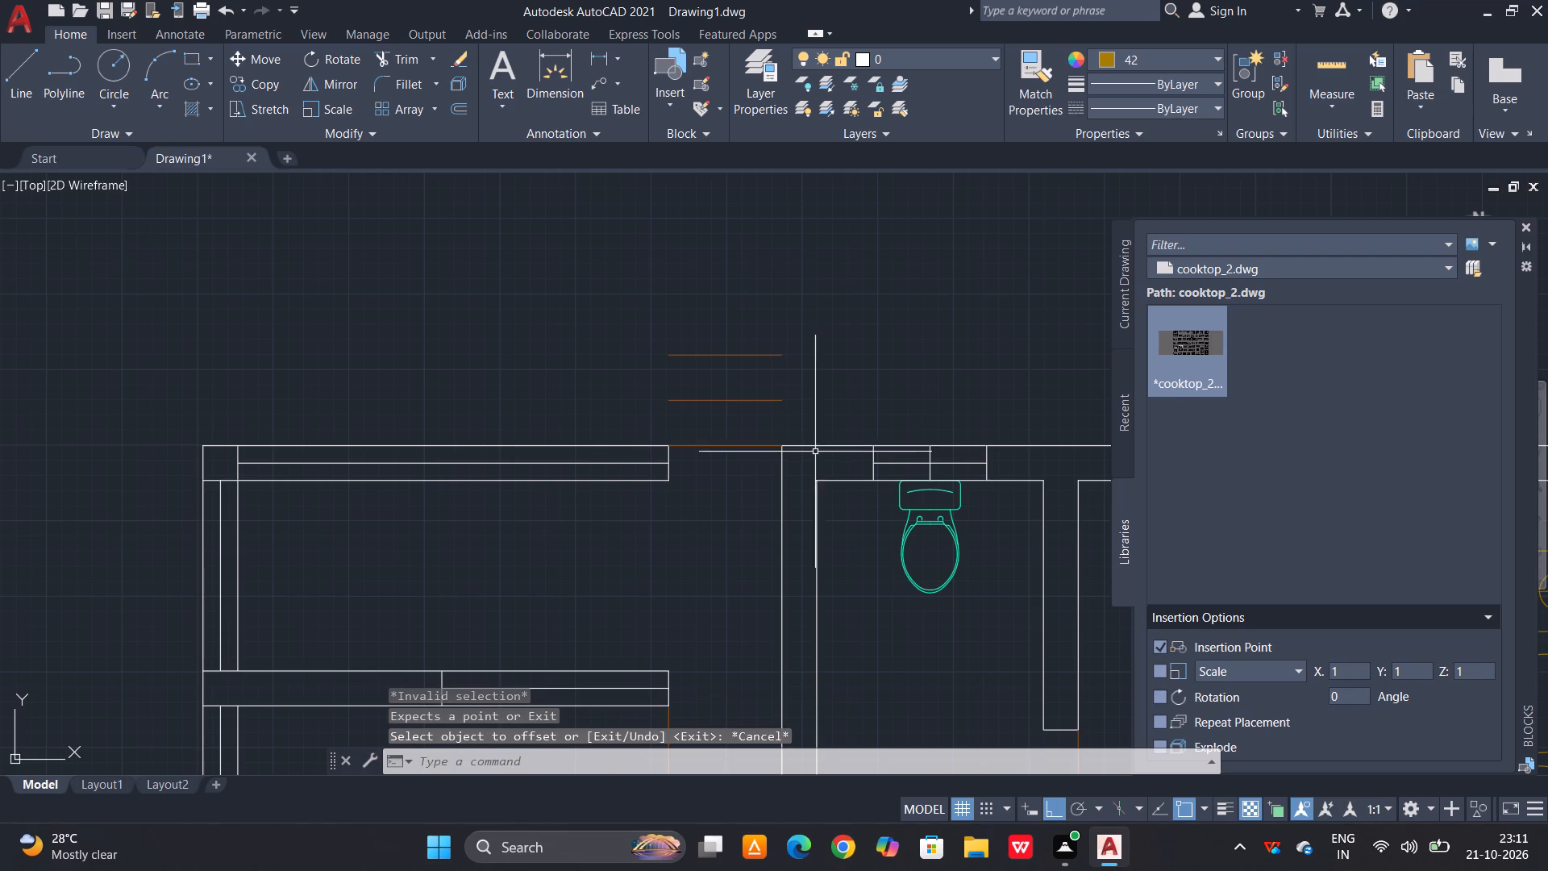
Draw two vertical colour-42 lines outward from the top wall, one on each side of the entrance, reaching past the offset lines.
text(l)
key(space)
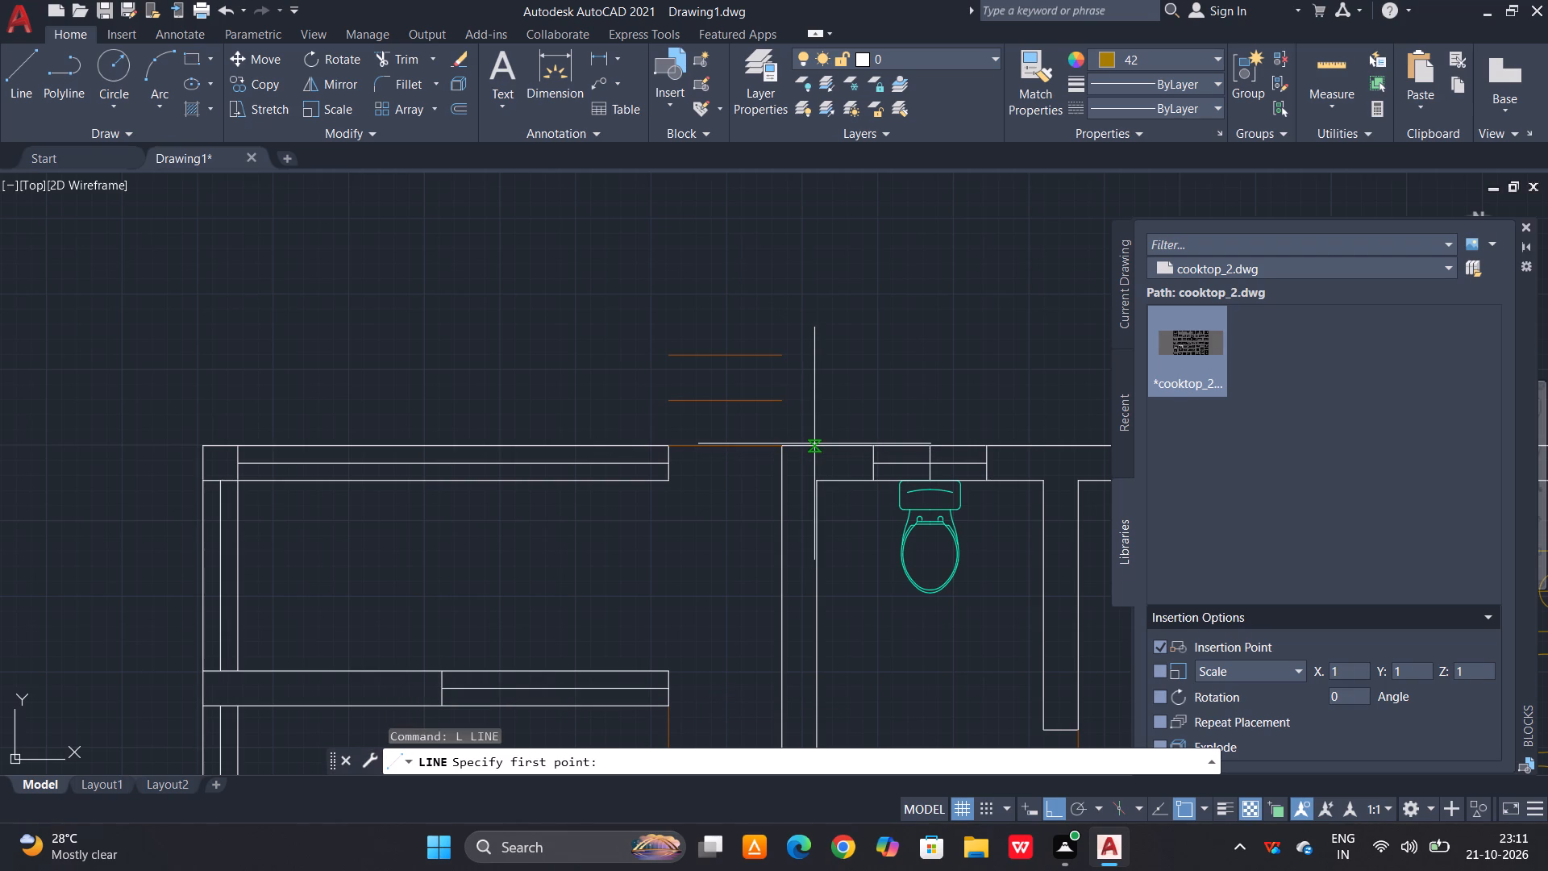
click(815, 446)
click(828, 310)
key(space)
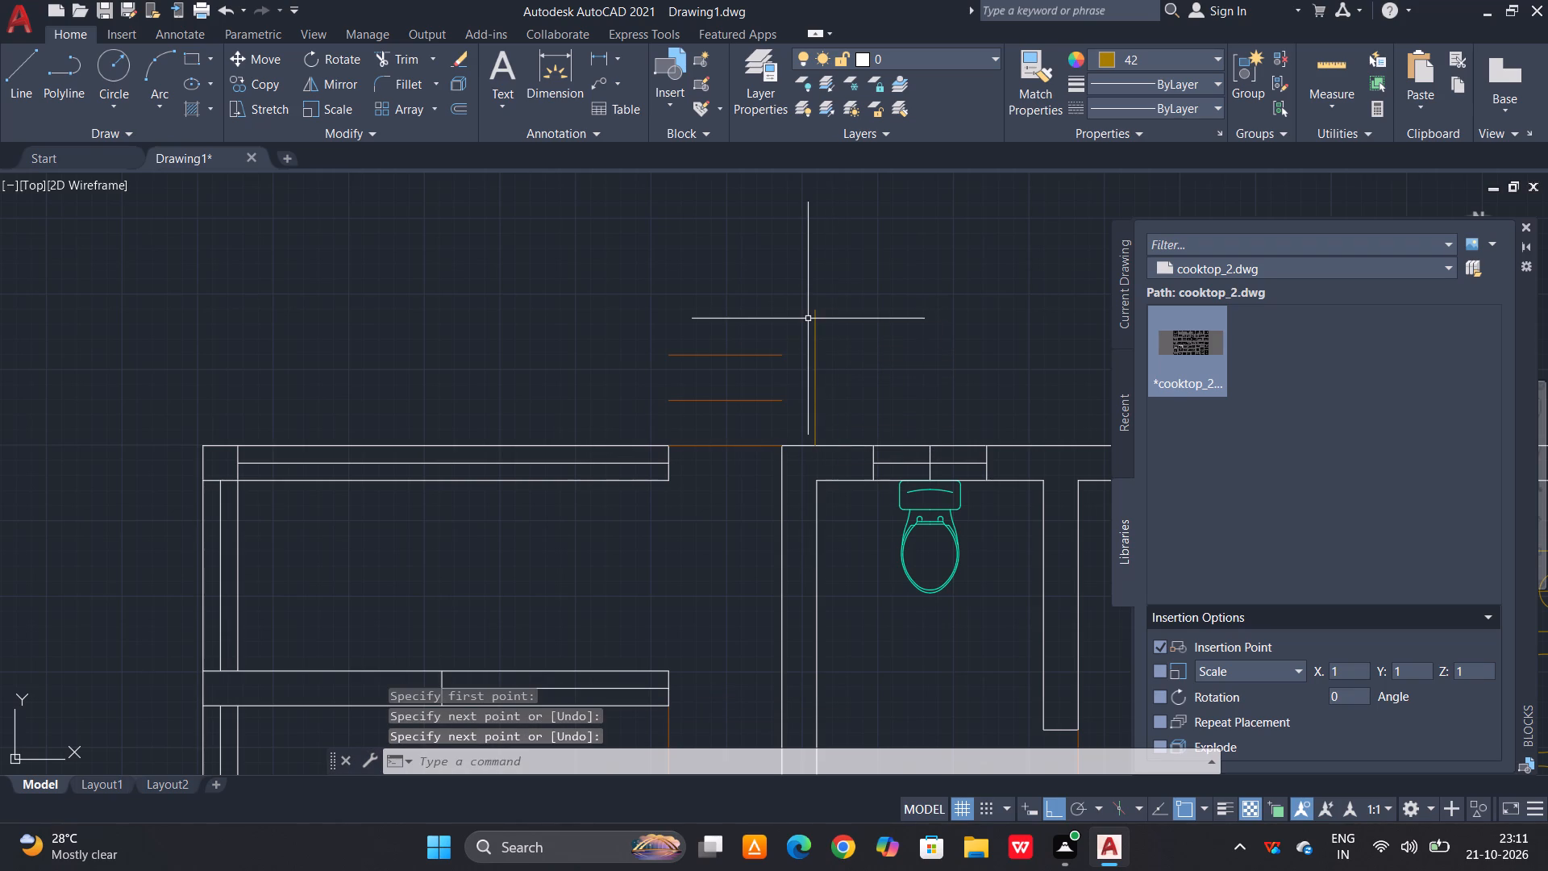
key(space)
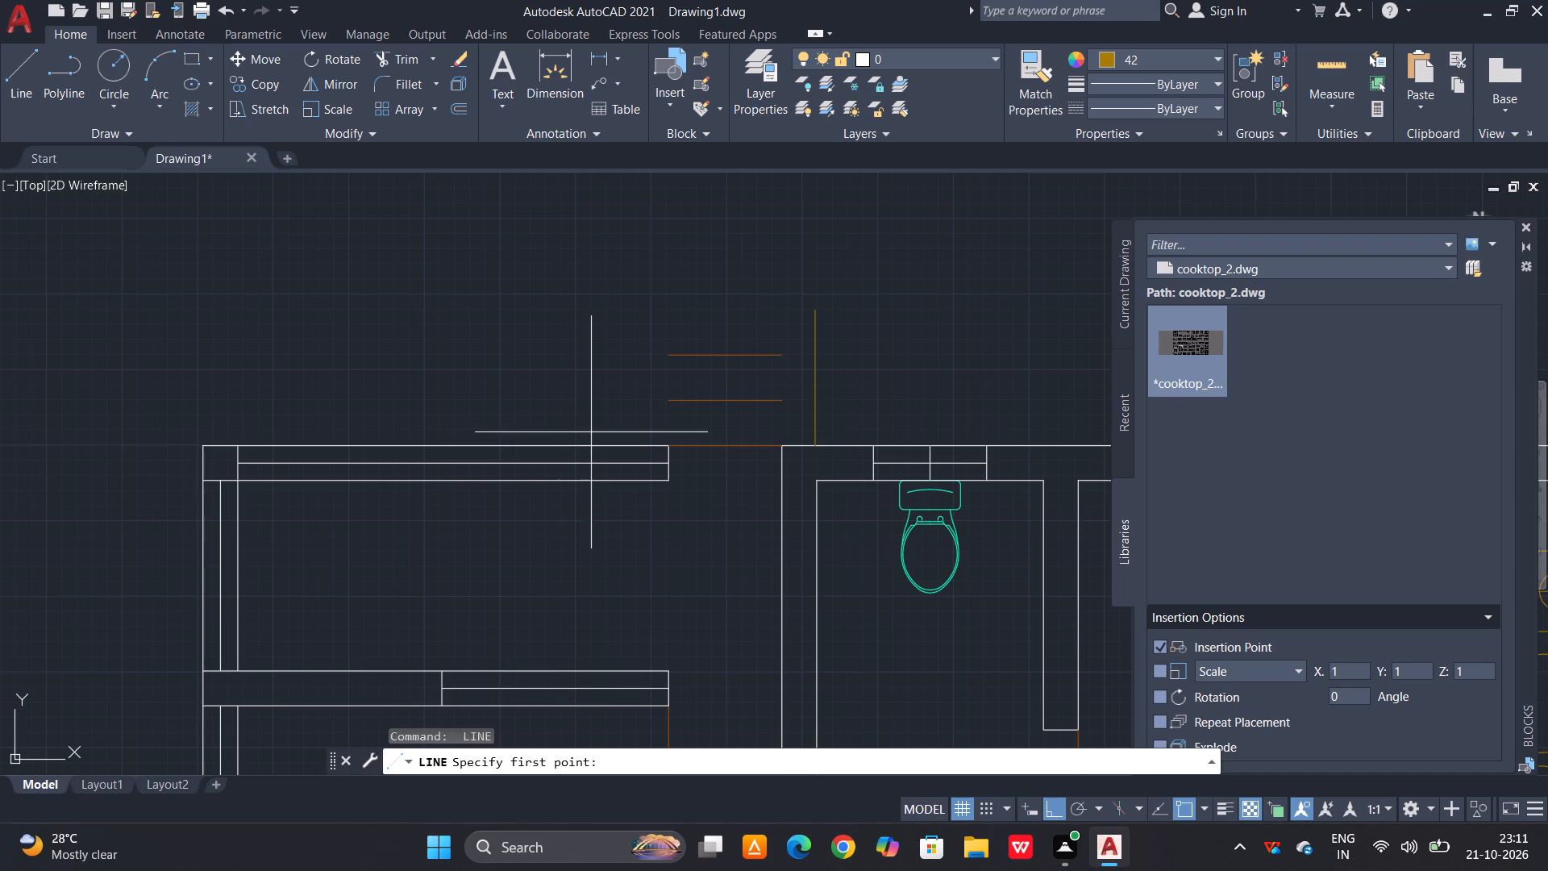
click(593, 448)
click(626, 327)
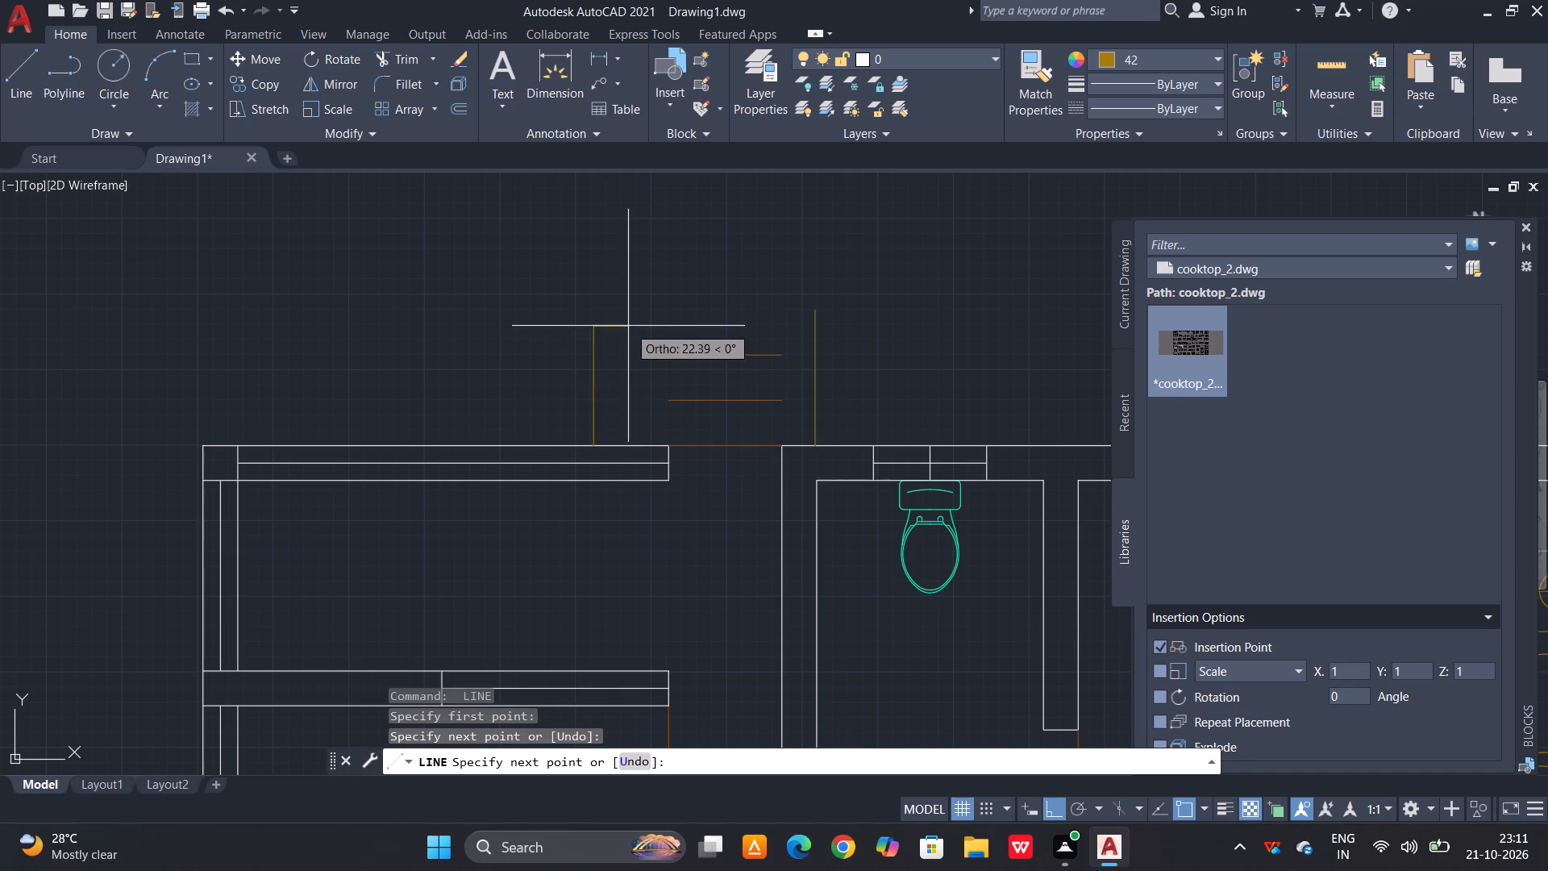
key(Escape)
Extend both entrance step lines in both directions to meet the two vertical side lines.
key(e)
key(x)
key(space)
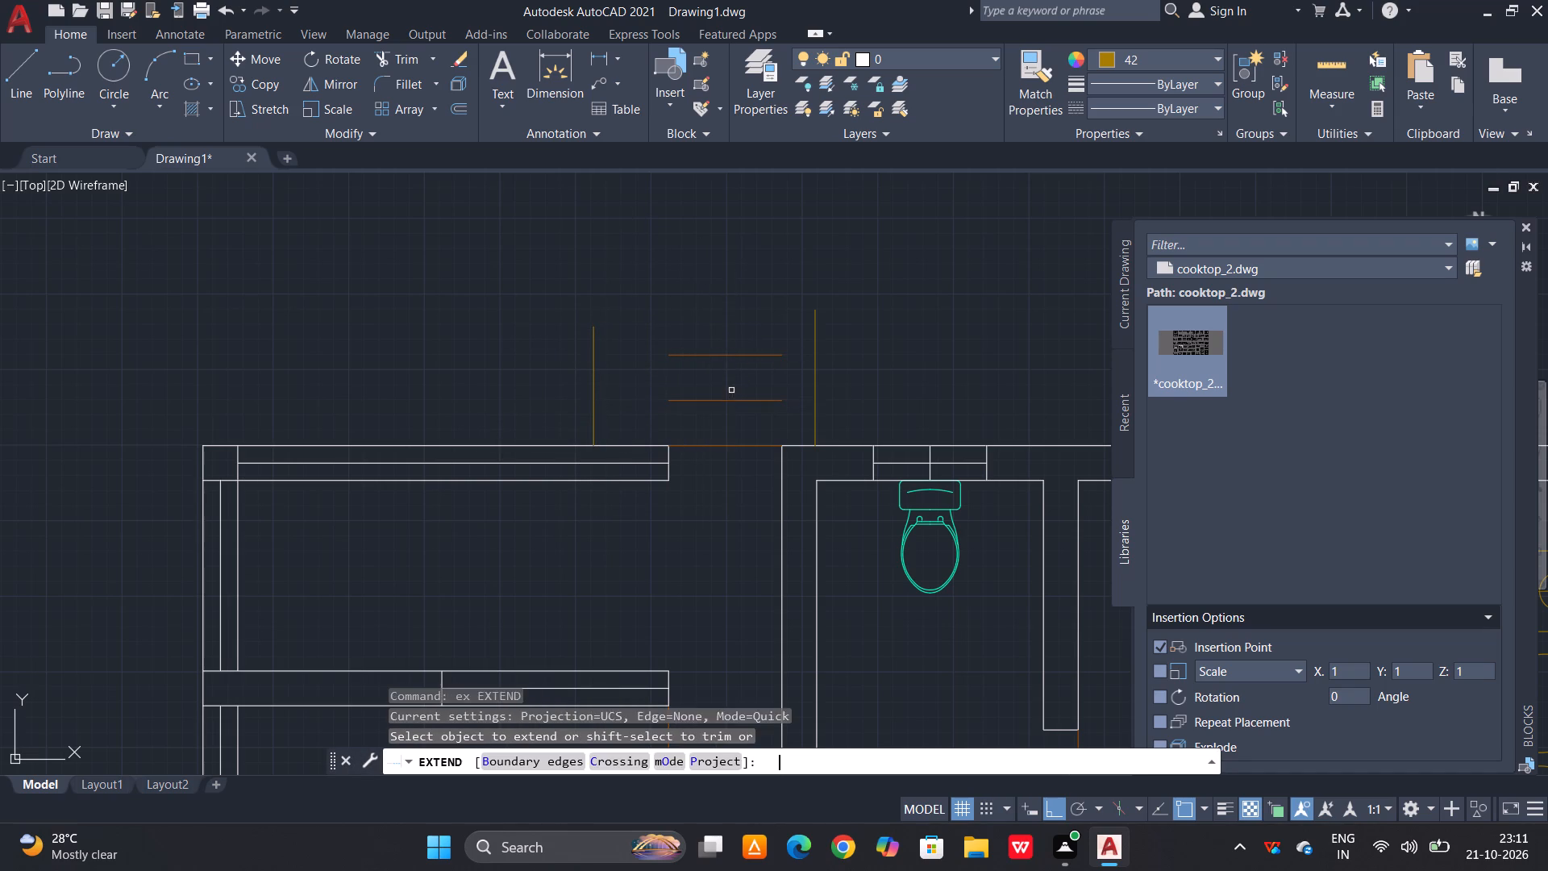
key(space)
click(736, 323)
click(680, 421)
drag(751, 320, 751, 320)
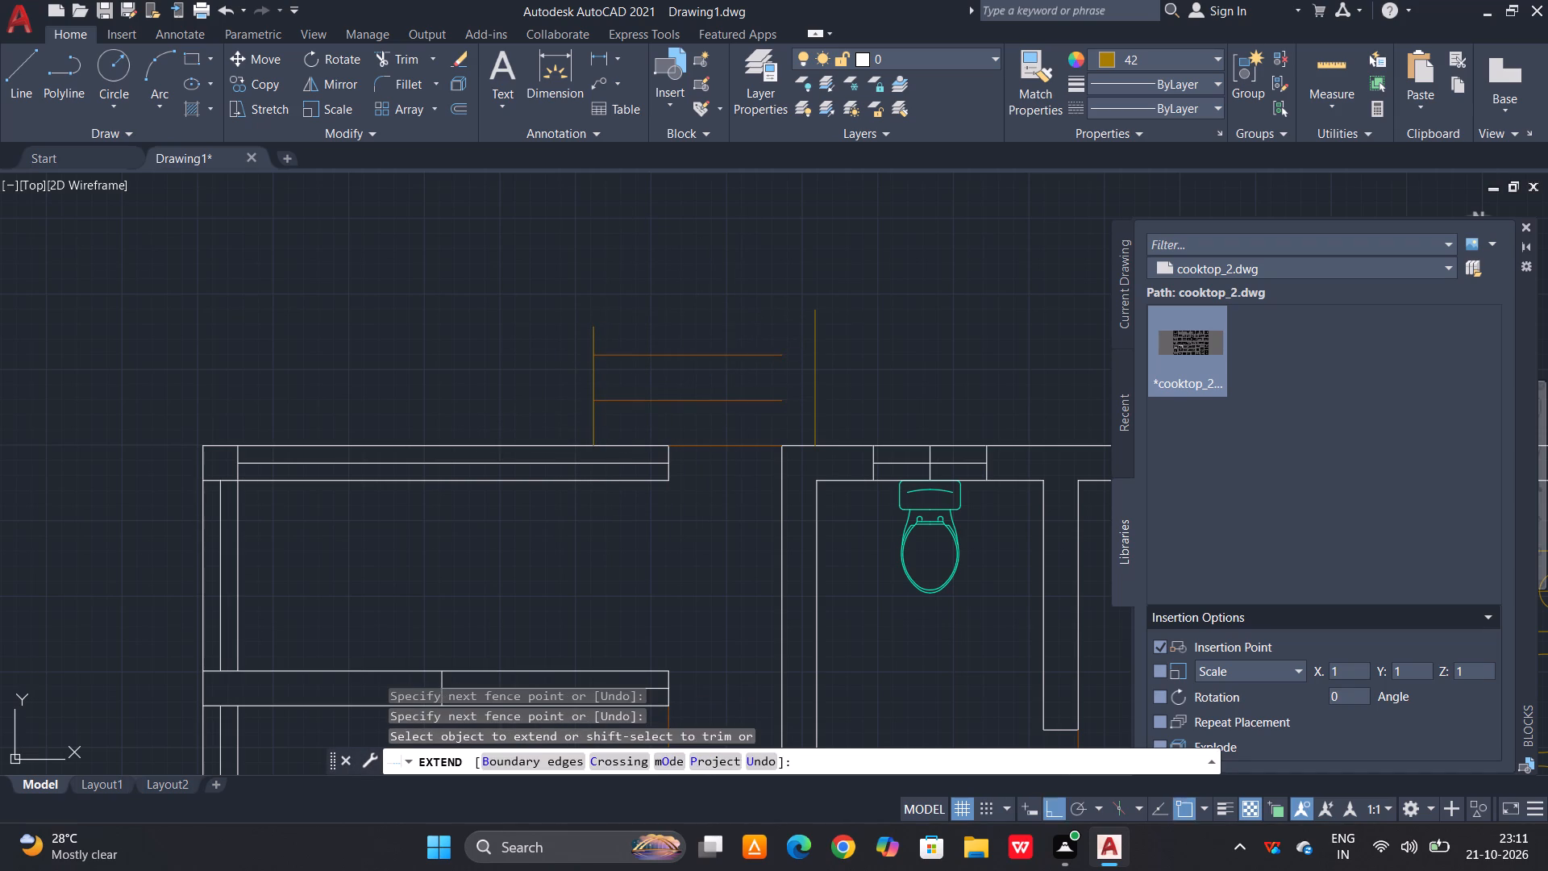
drag(751, 320, 752, 331)
click(736, 430)
key(Escape)
Trim the ends of the two vertical side lines that project past the outermost step line.
text(tr)
key(space)
key(space)
click(862, 298)
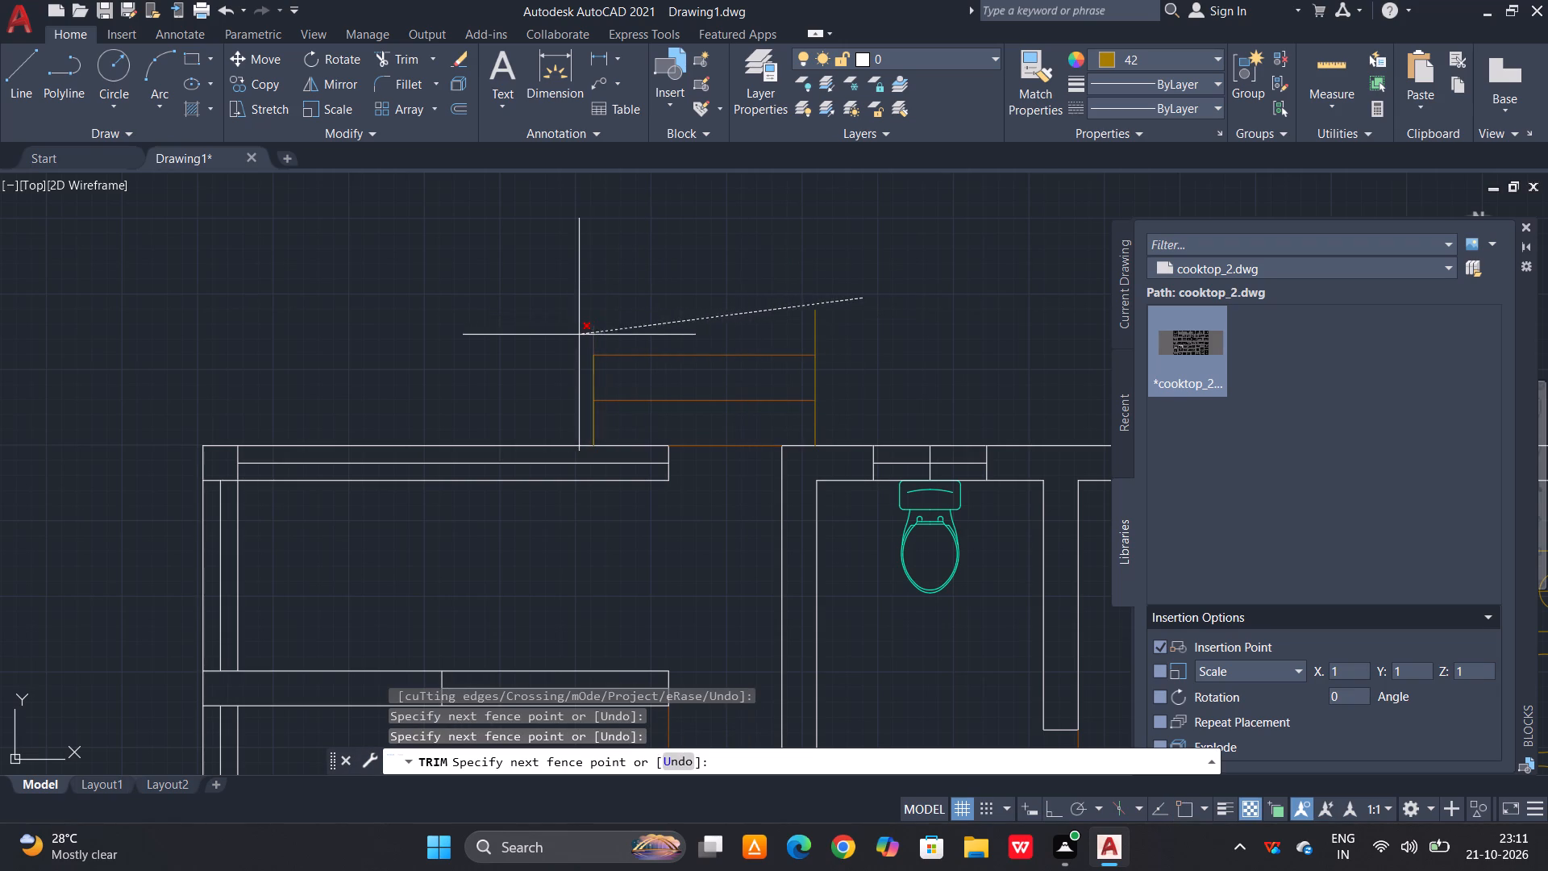
click(579, 335)
click(900, 317)
click(776, 331)
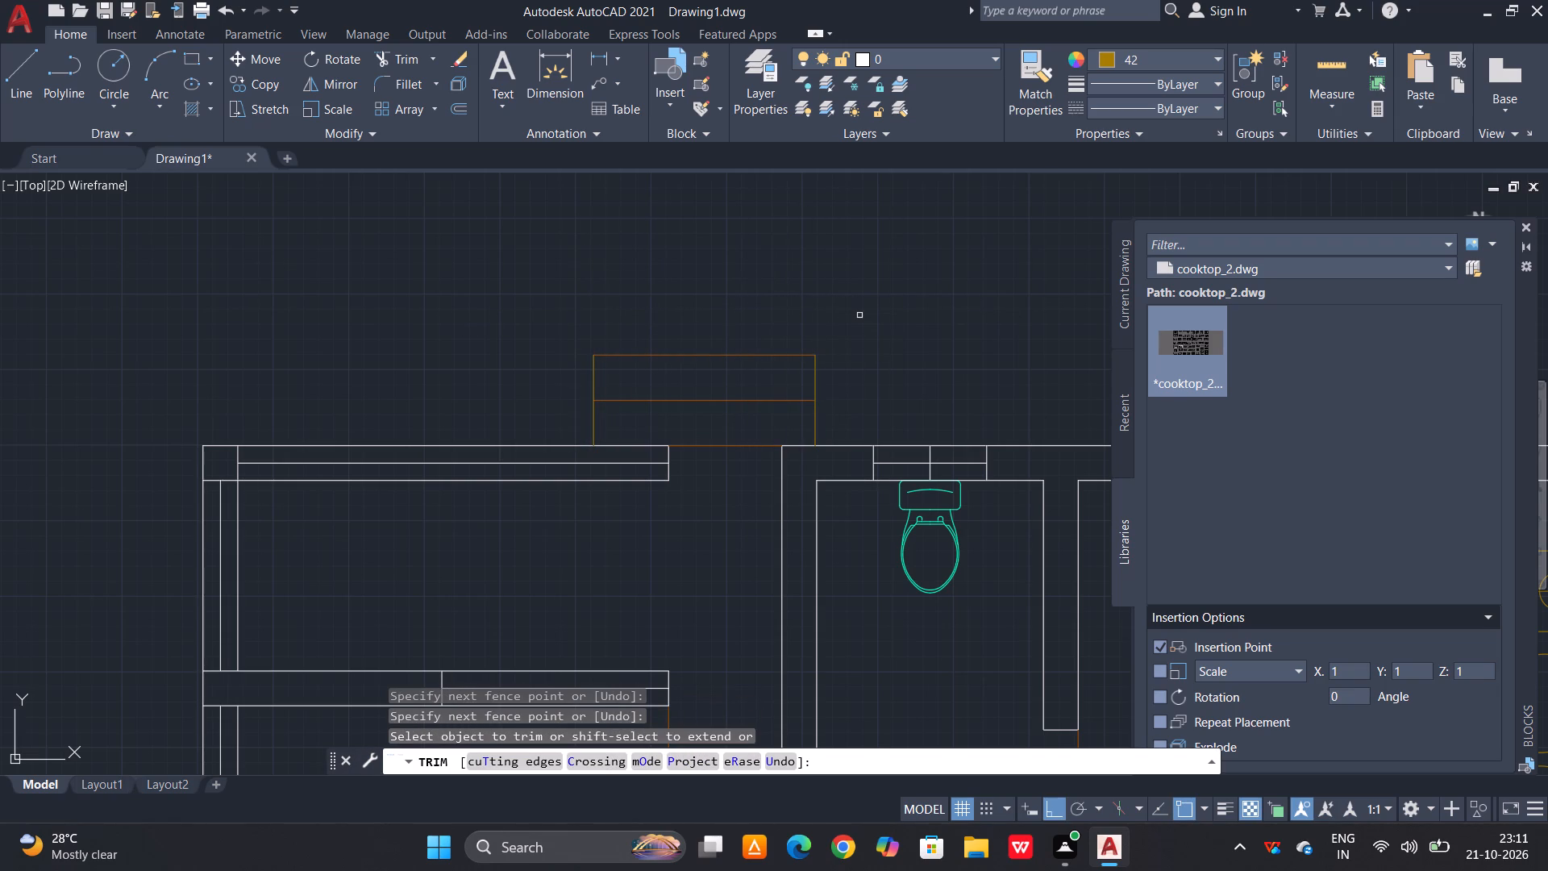
key(Escape)
Set the colour of all the entrance step lines, including both side lines, to ByLayer.
click(860, 307)
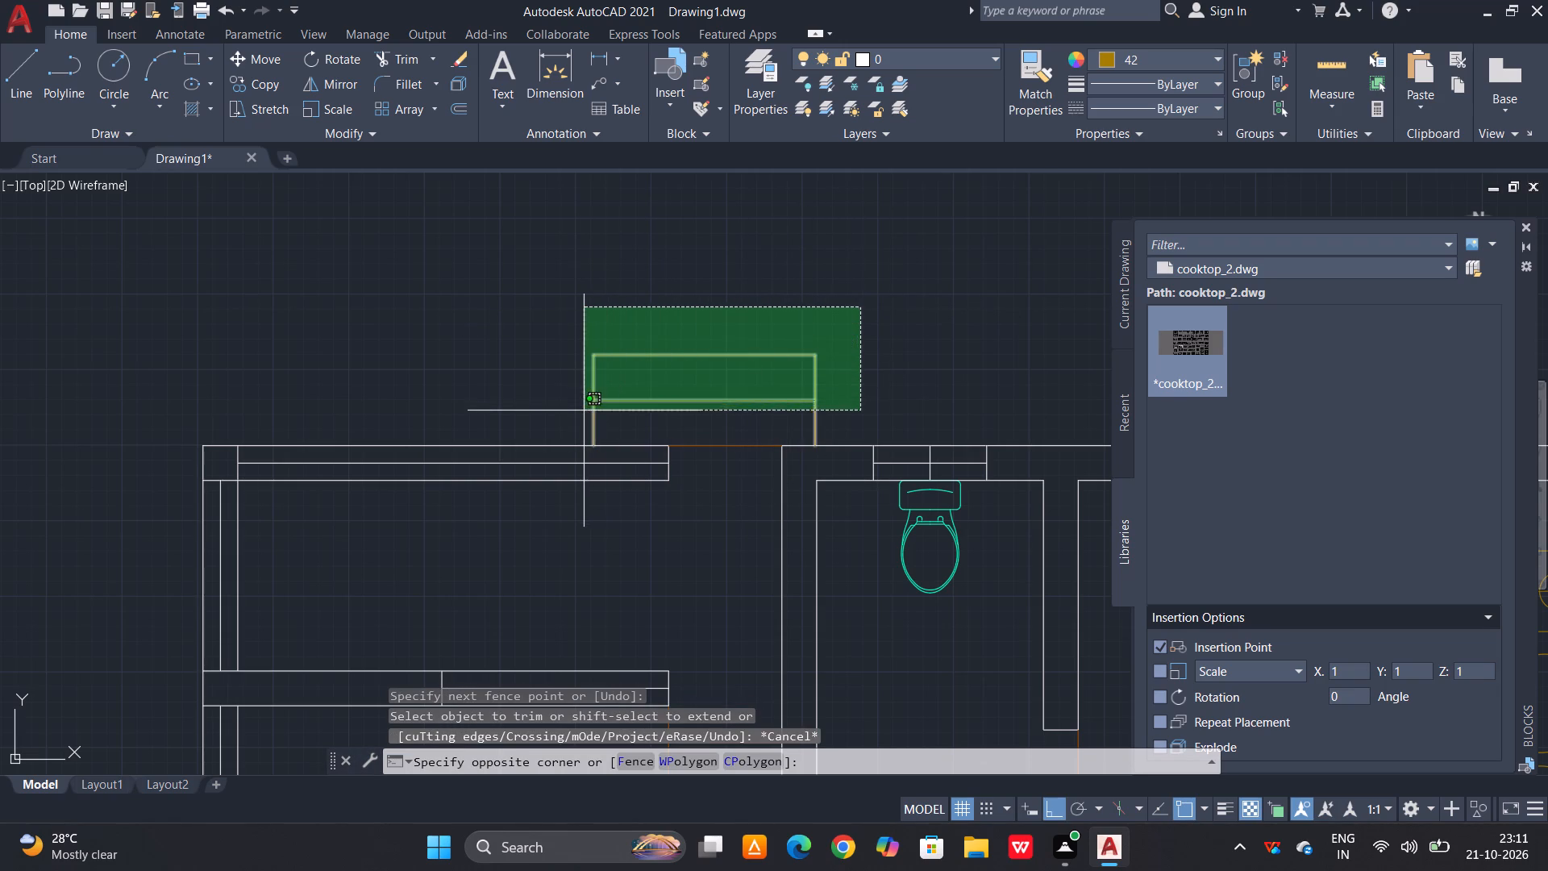
click(583, 410)
click(1221, 56)
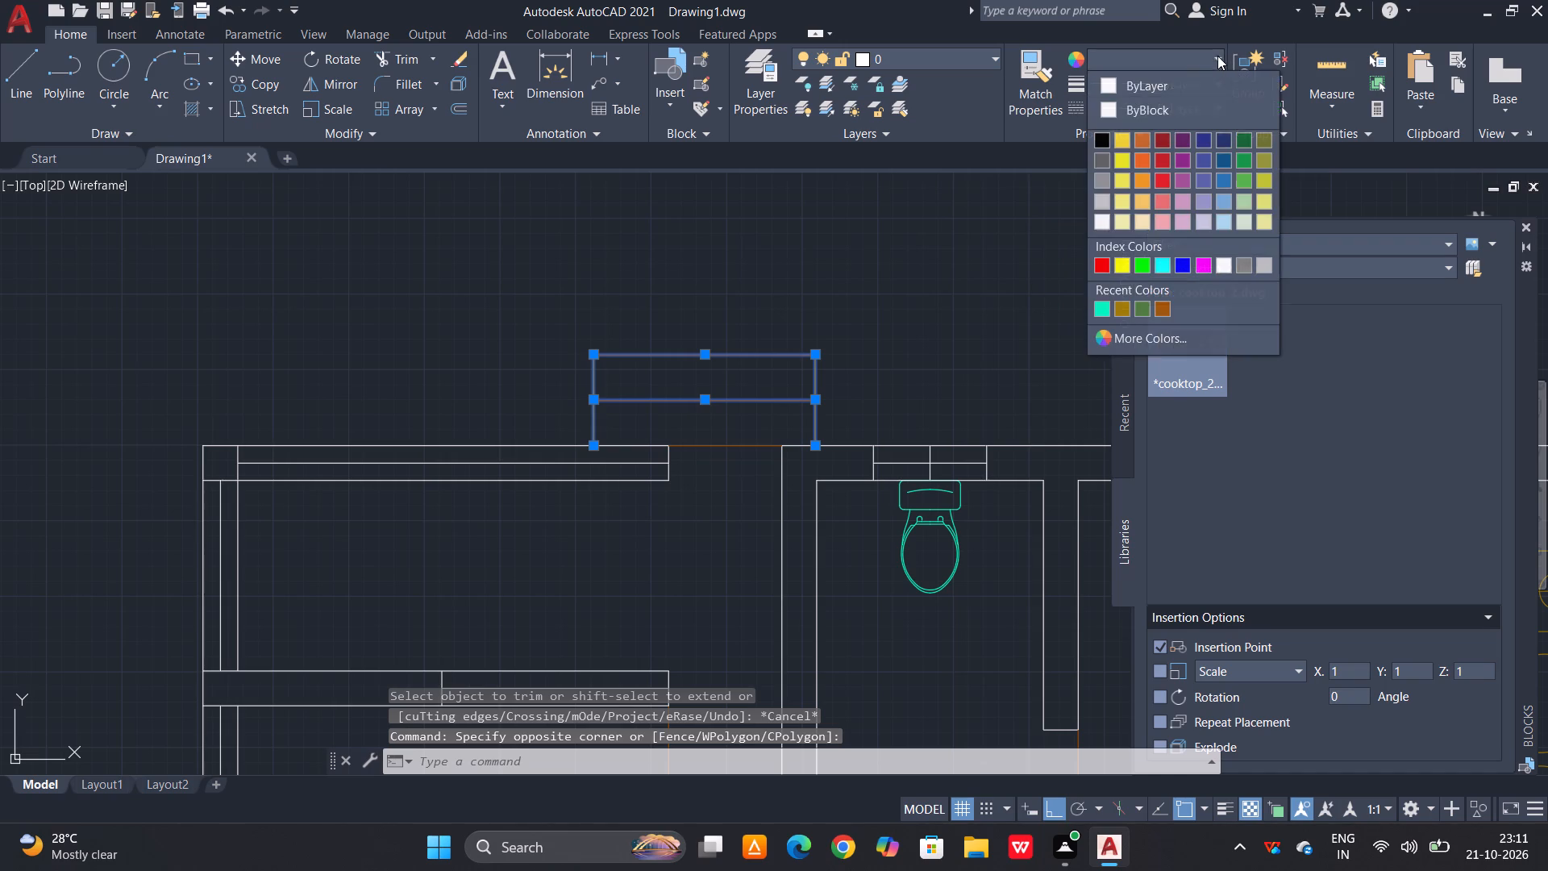
click(1104, 86)
key(Escape)
scroll(658, 407, down, 2)
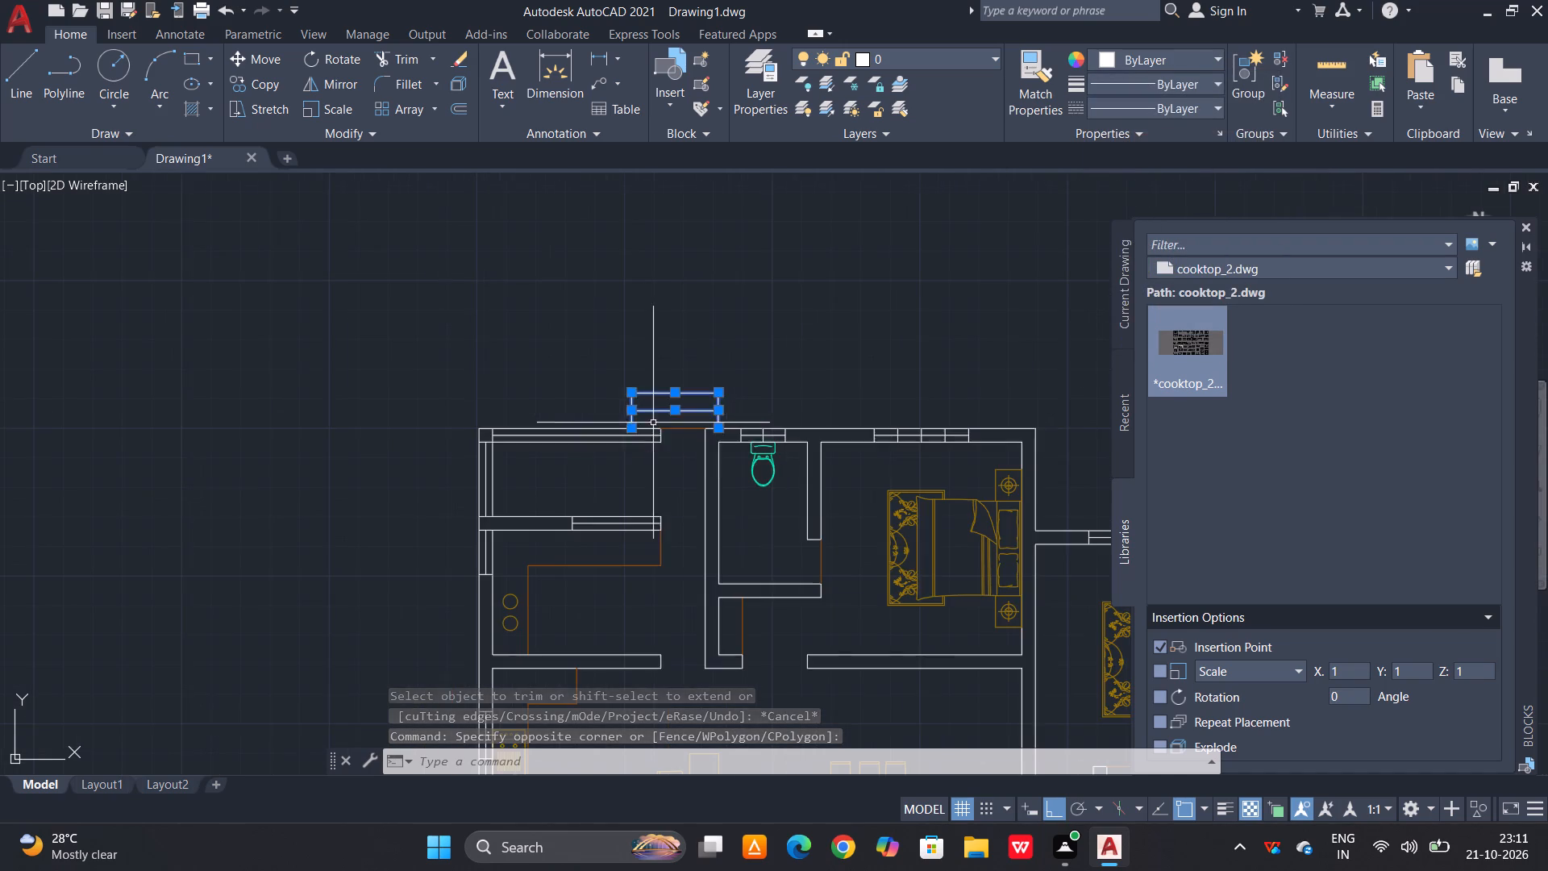
key(Escape)
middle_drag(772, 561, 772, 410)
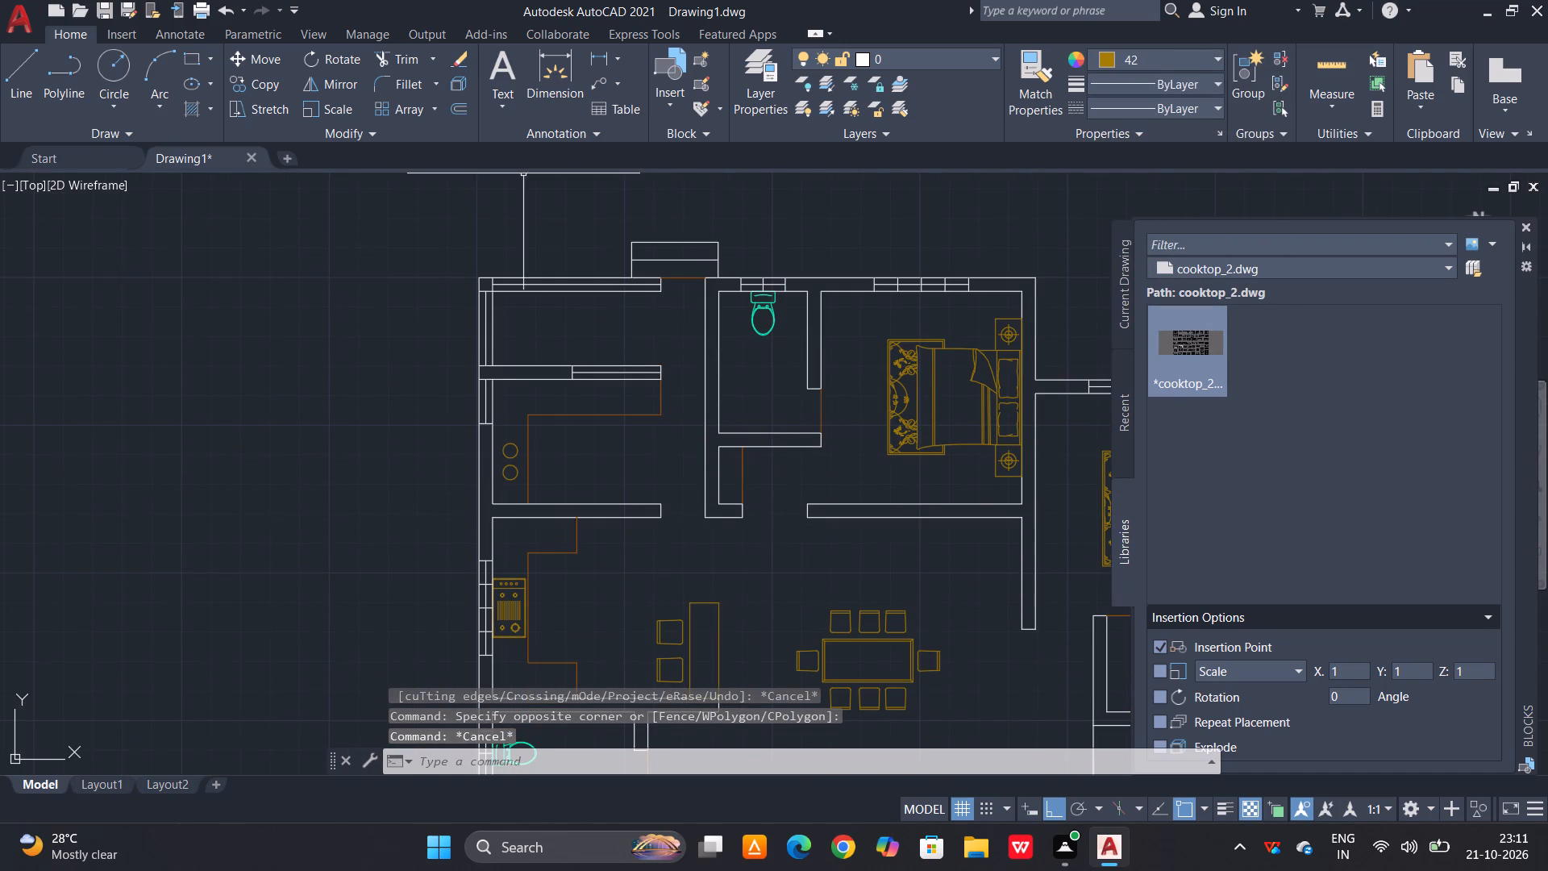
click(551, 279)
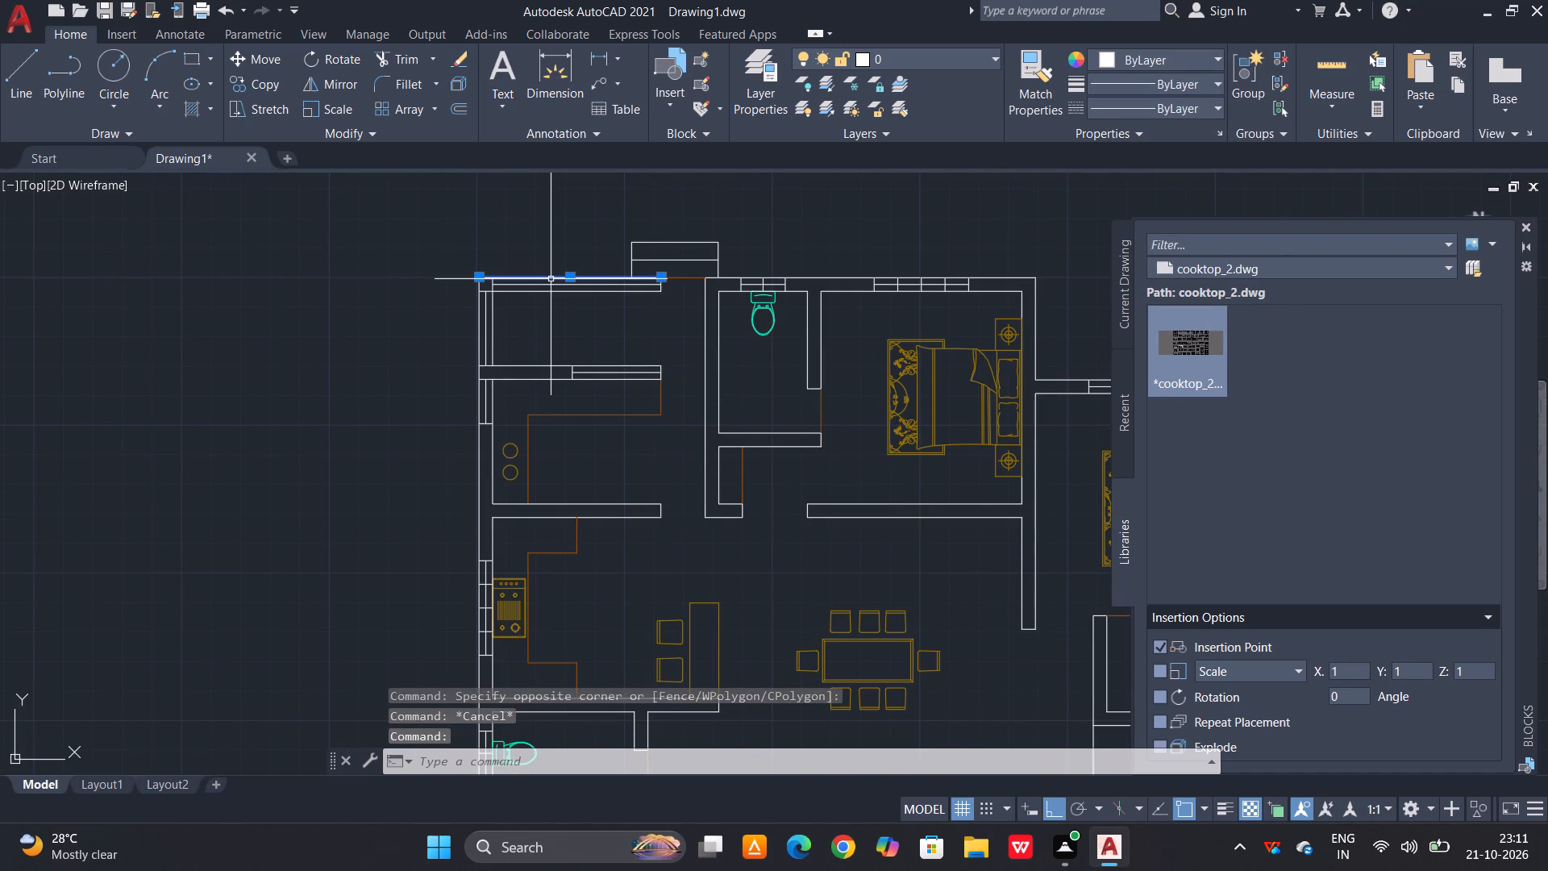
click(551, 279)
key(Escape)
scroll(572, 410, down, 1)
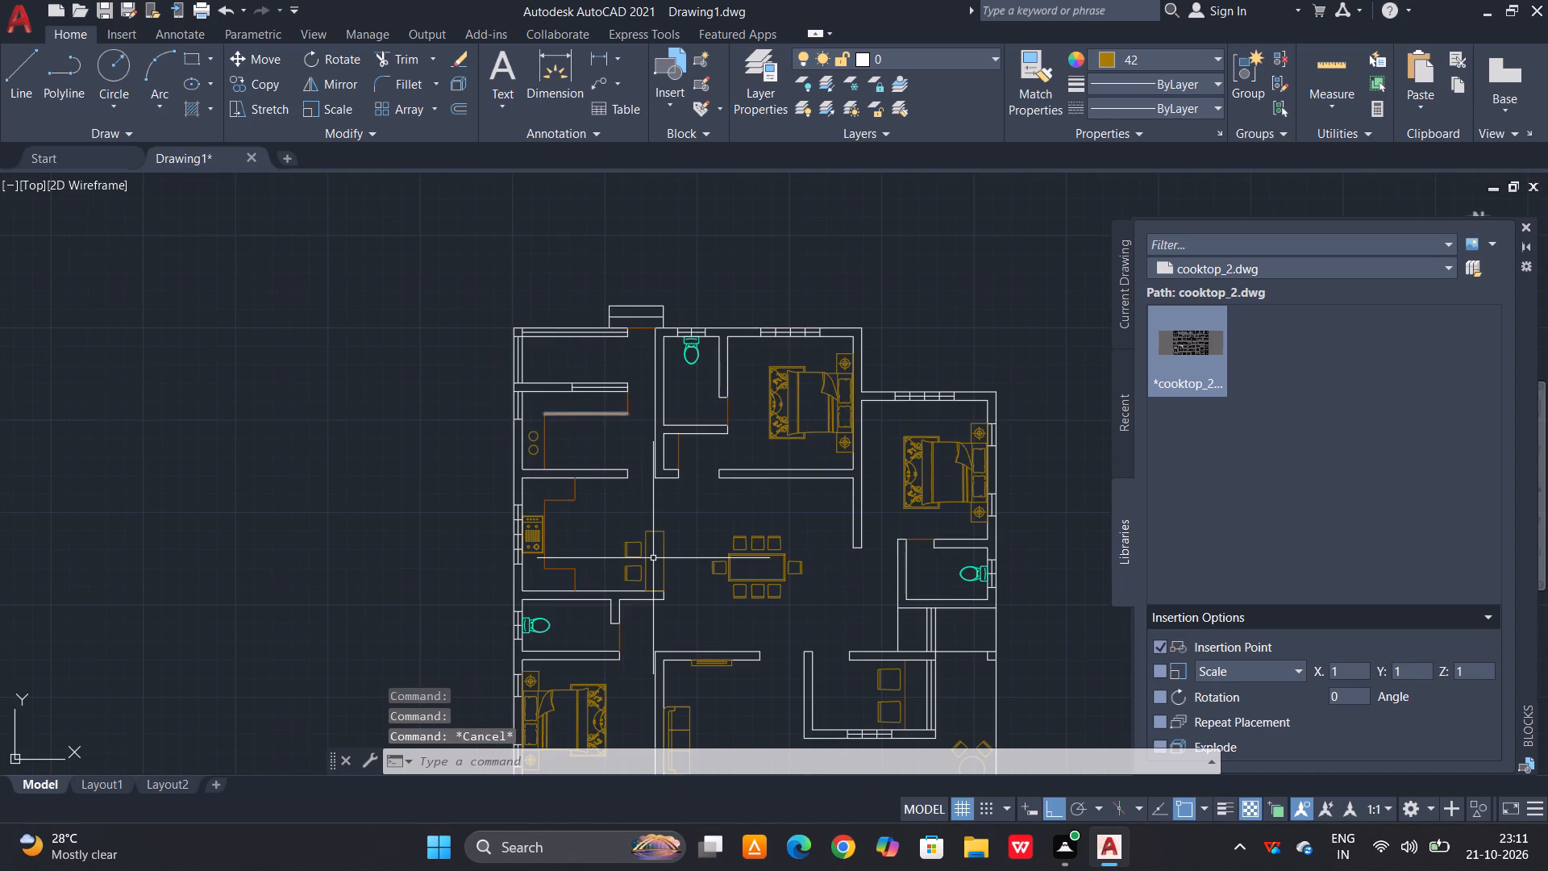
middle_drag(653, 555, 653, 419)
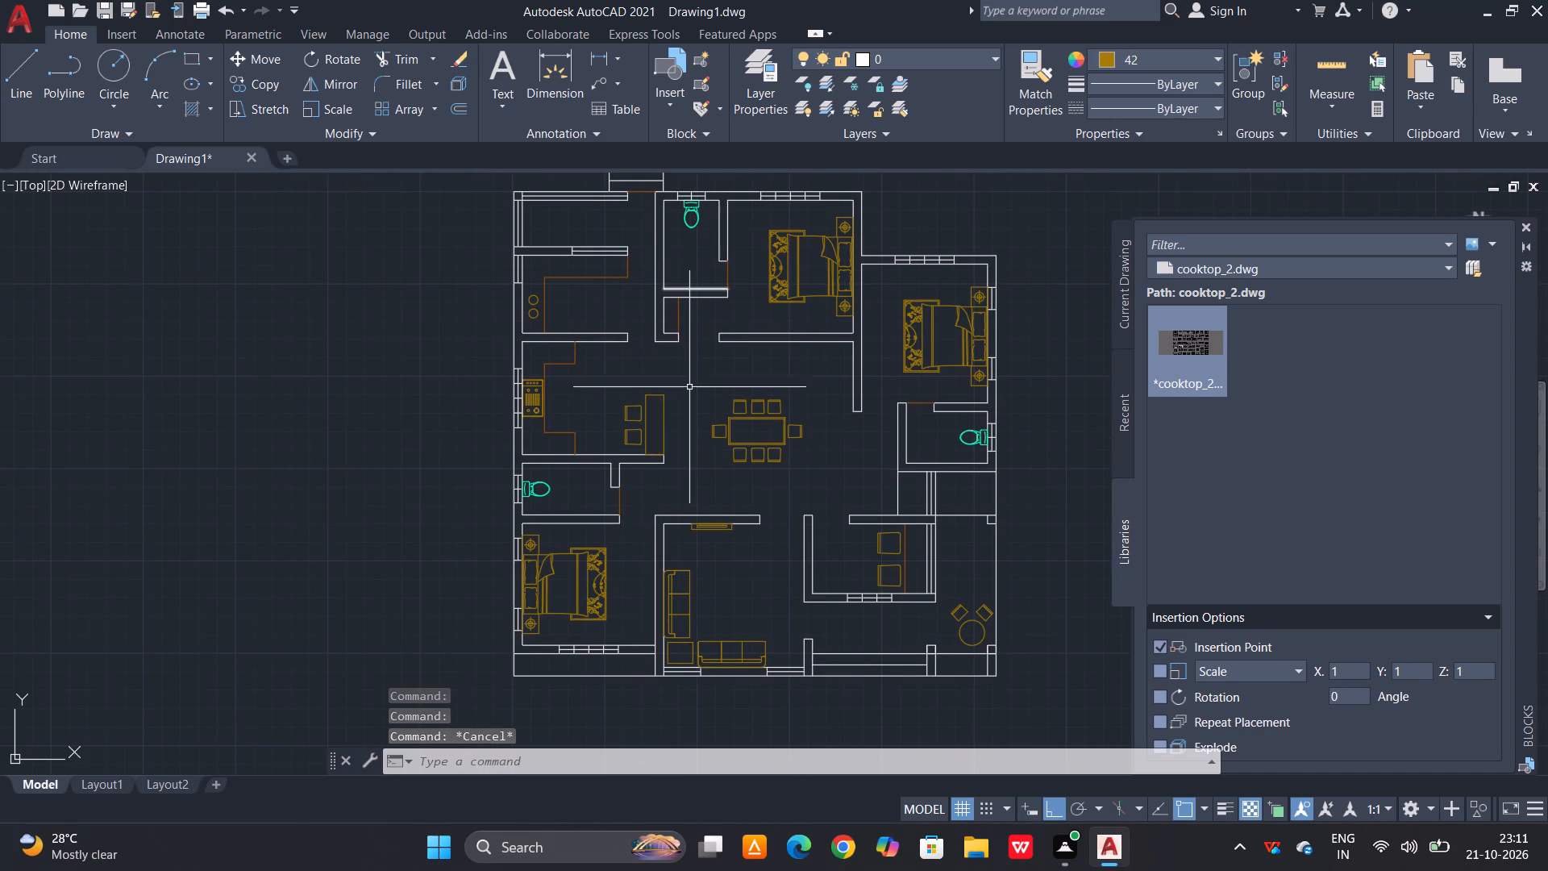
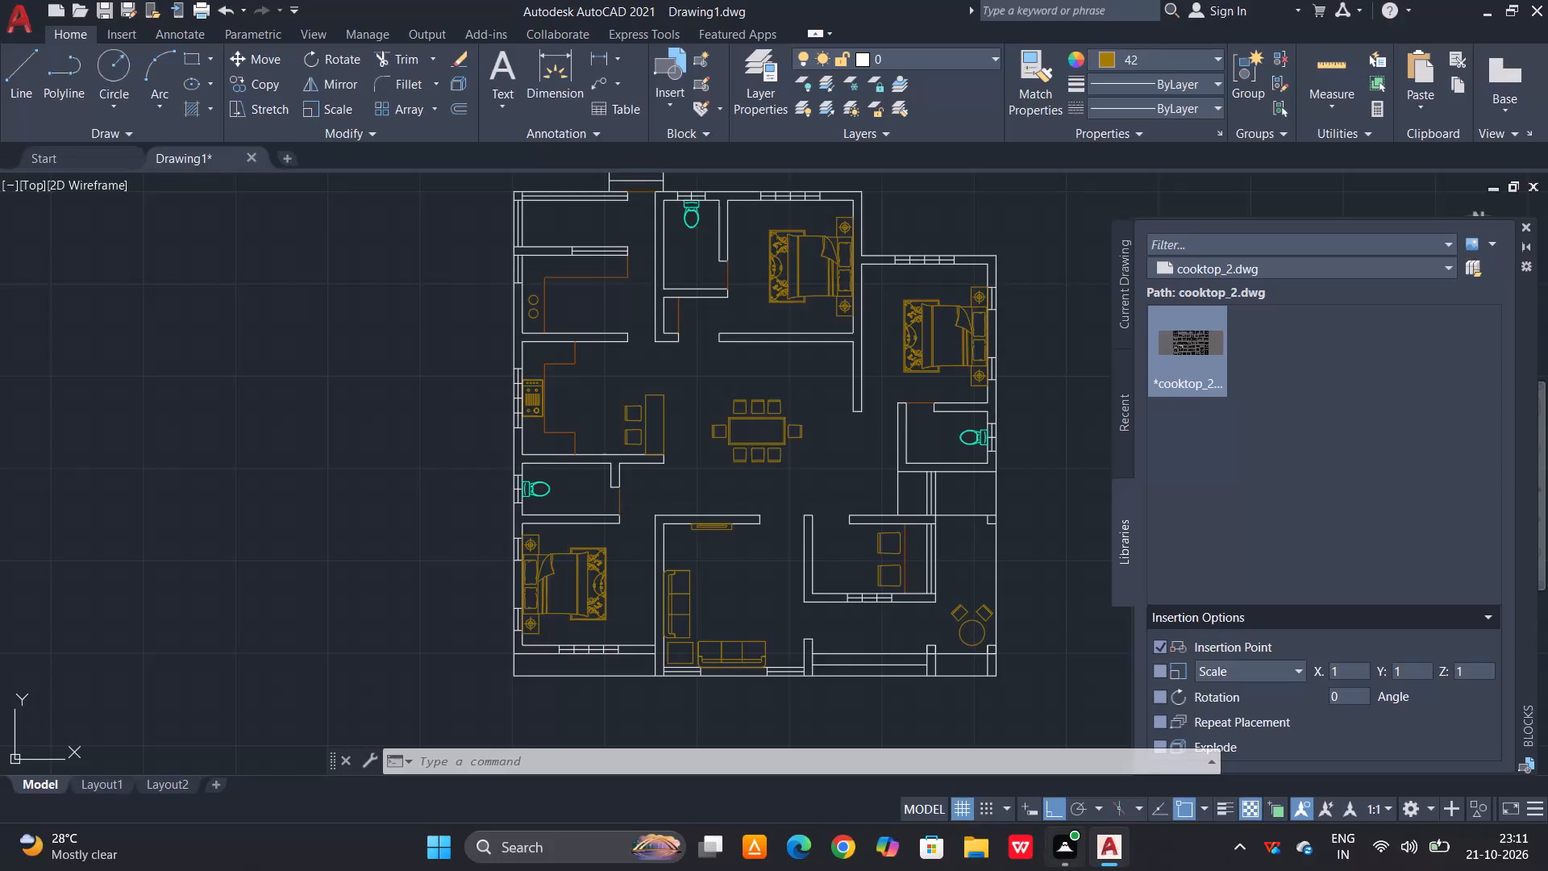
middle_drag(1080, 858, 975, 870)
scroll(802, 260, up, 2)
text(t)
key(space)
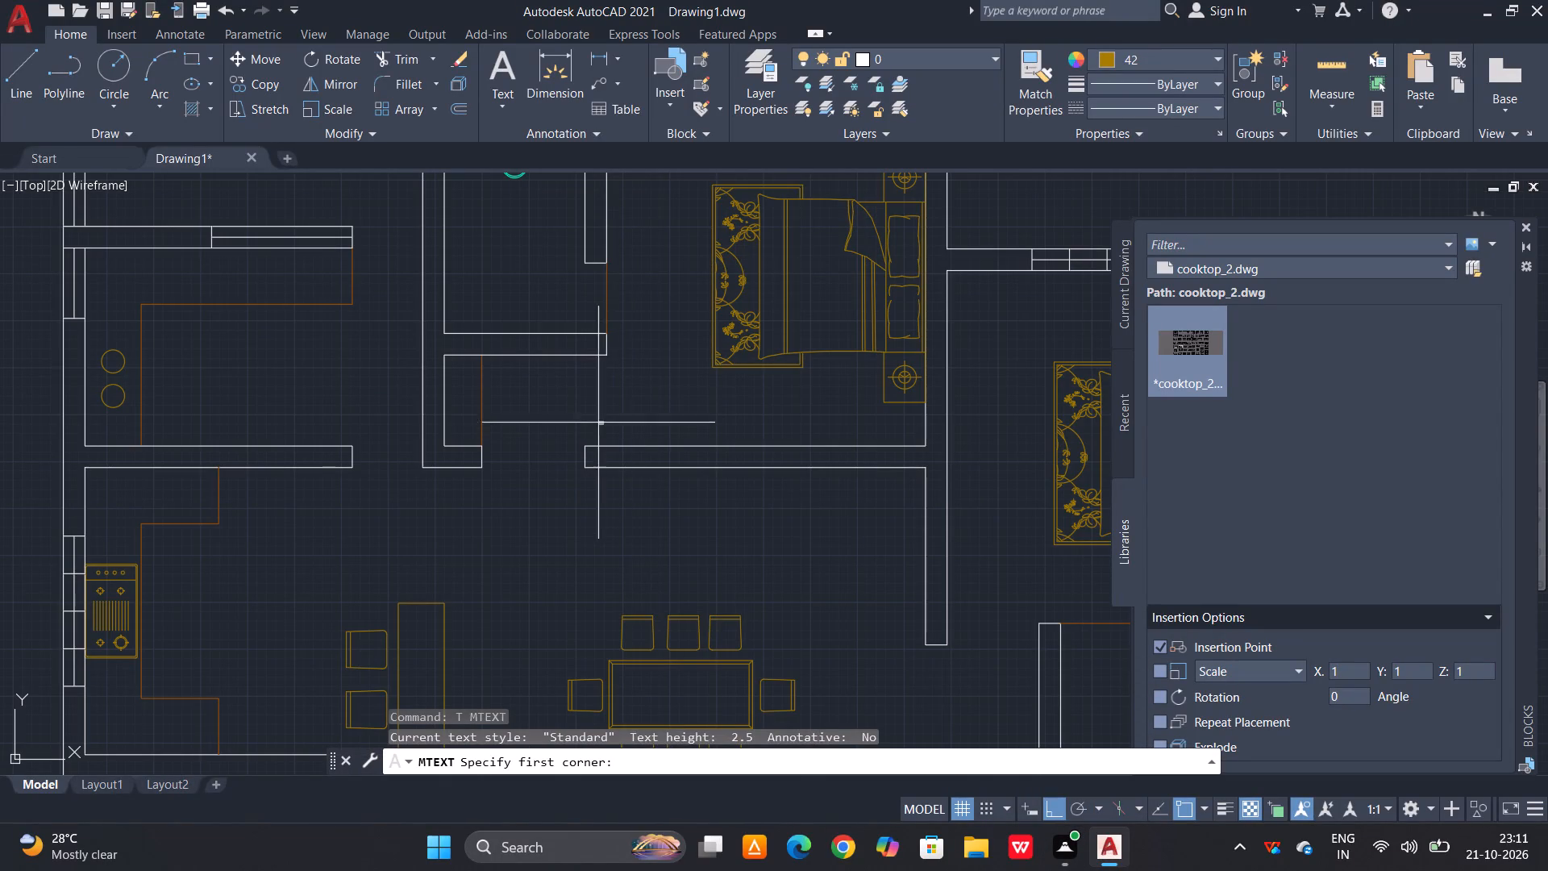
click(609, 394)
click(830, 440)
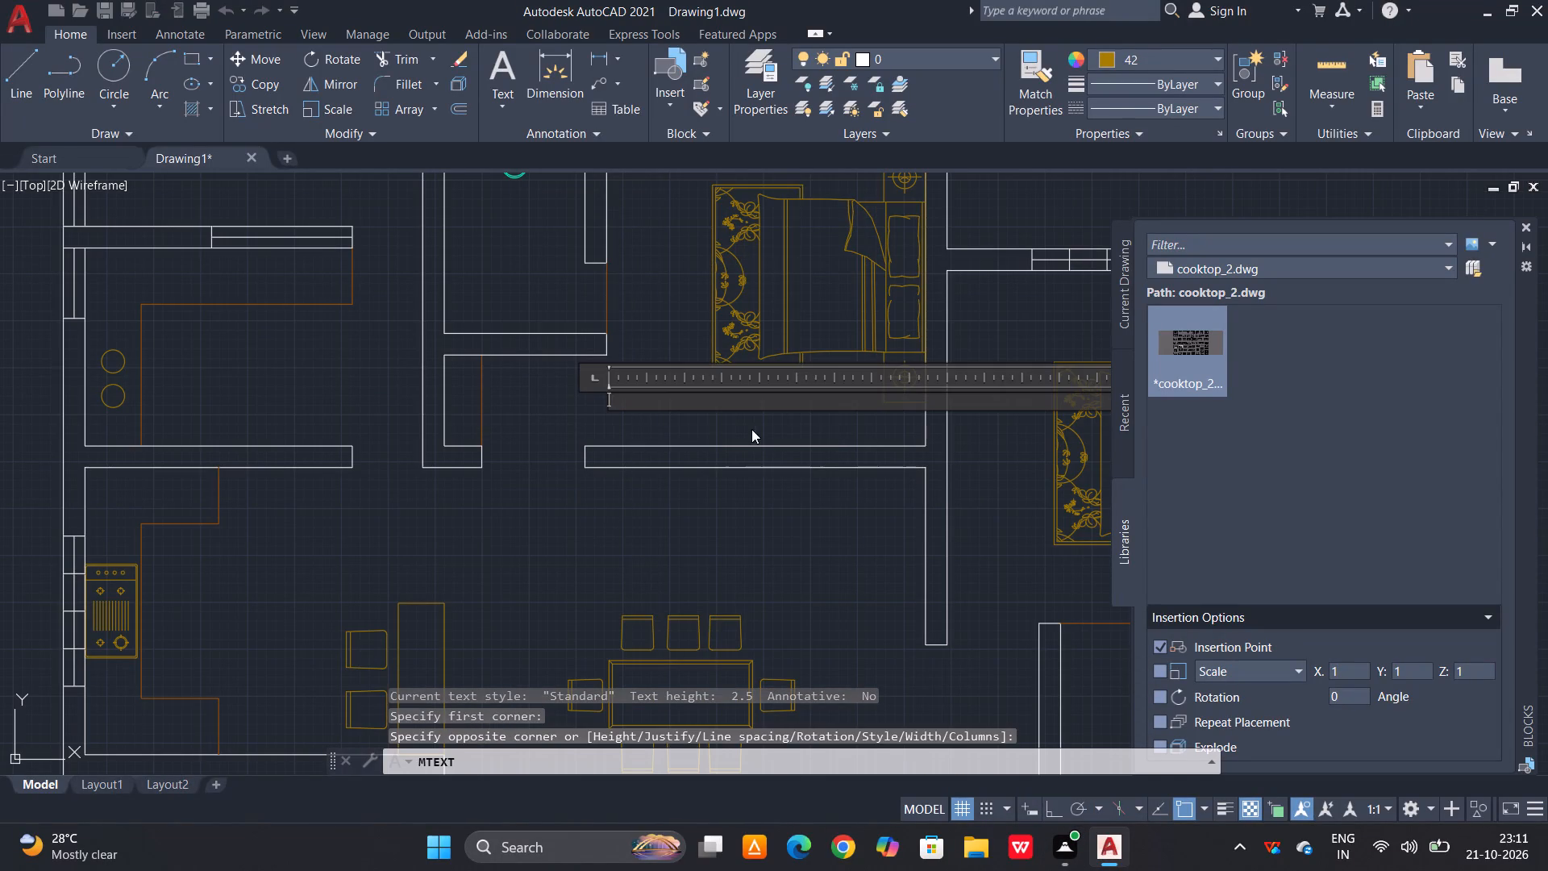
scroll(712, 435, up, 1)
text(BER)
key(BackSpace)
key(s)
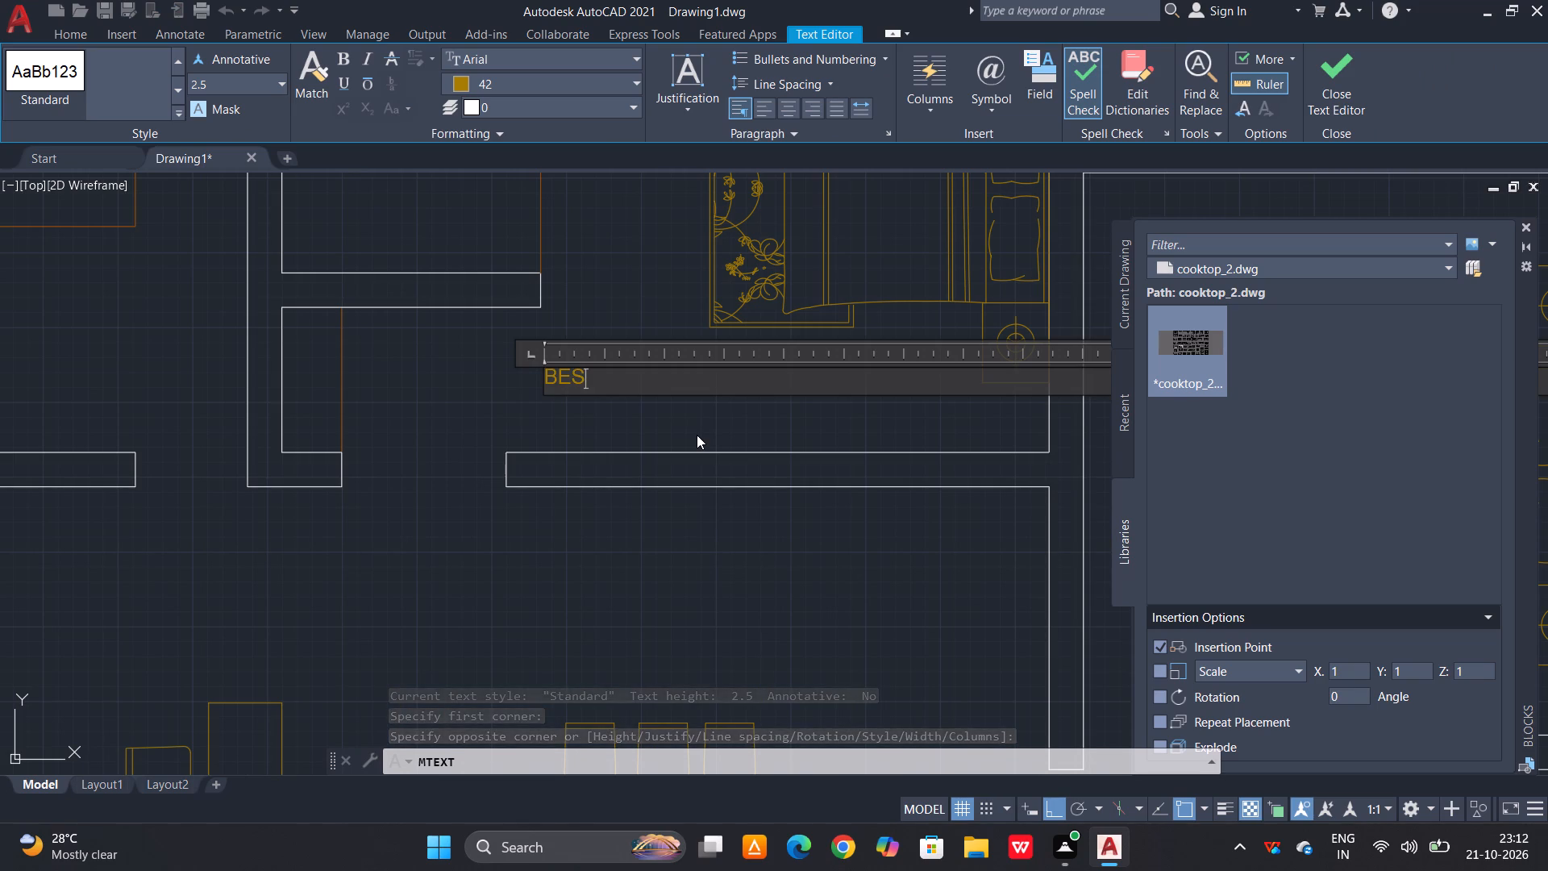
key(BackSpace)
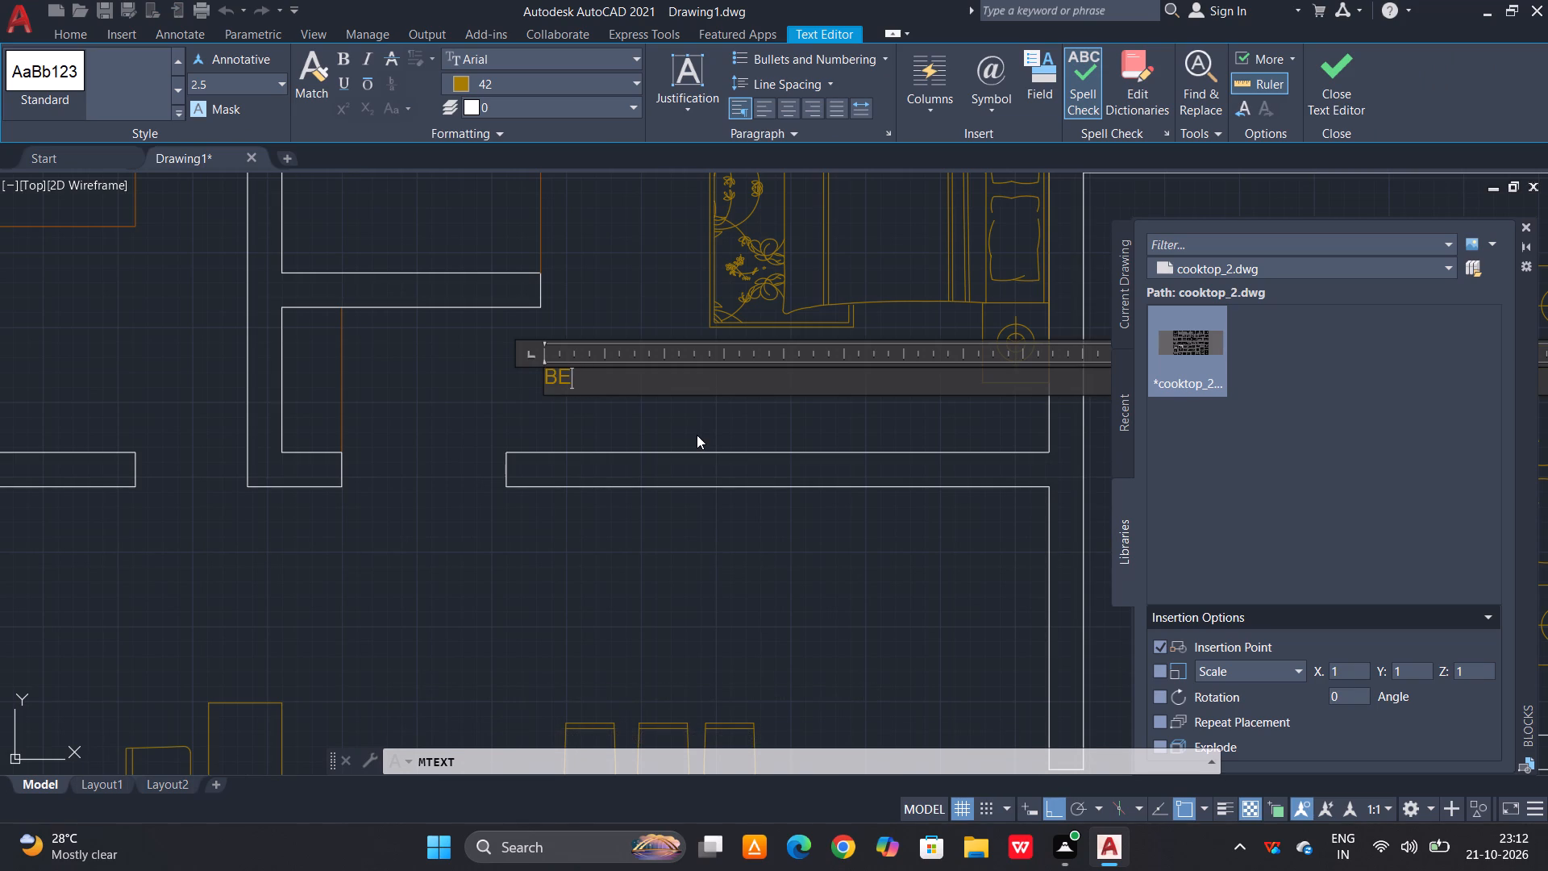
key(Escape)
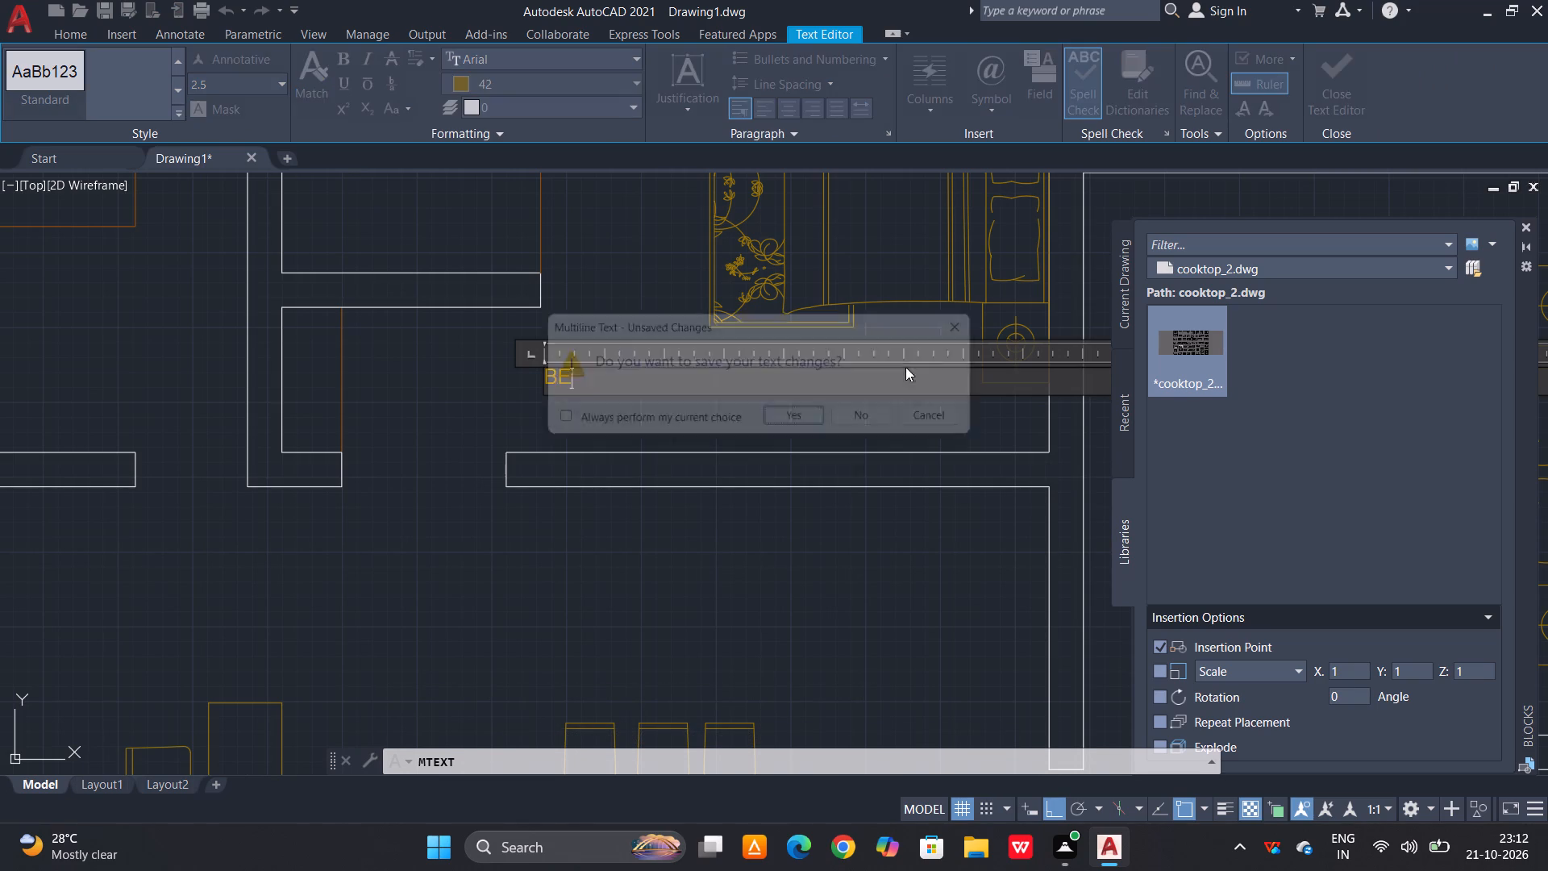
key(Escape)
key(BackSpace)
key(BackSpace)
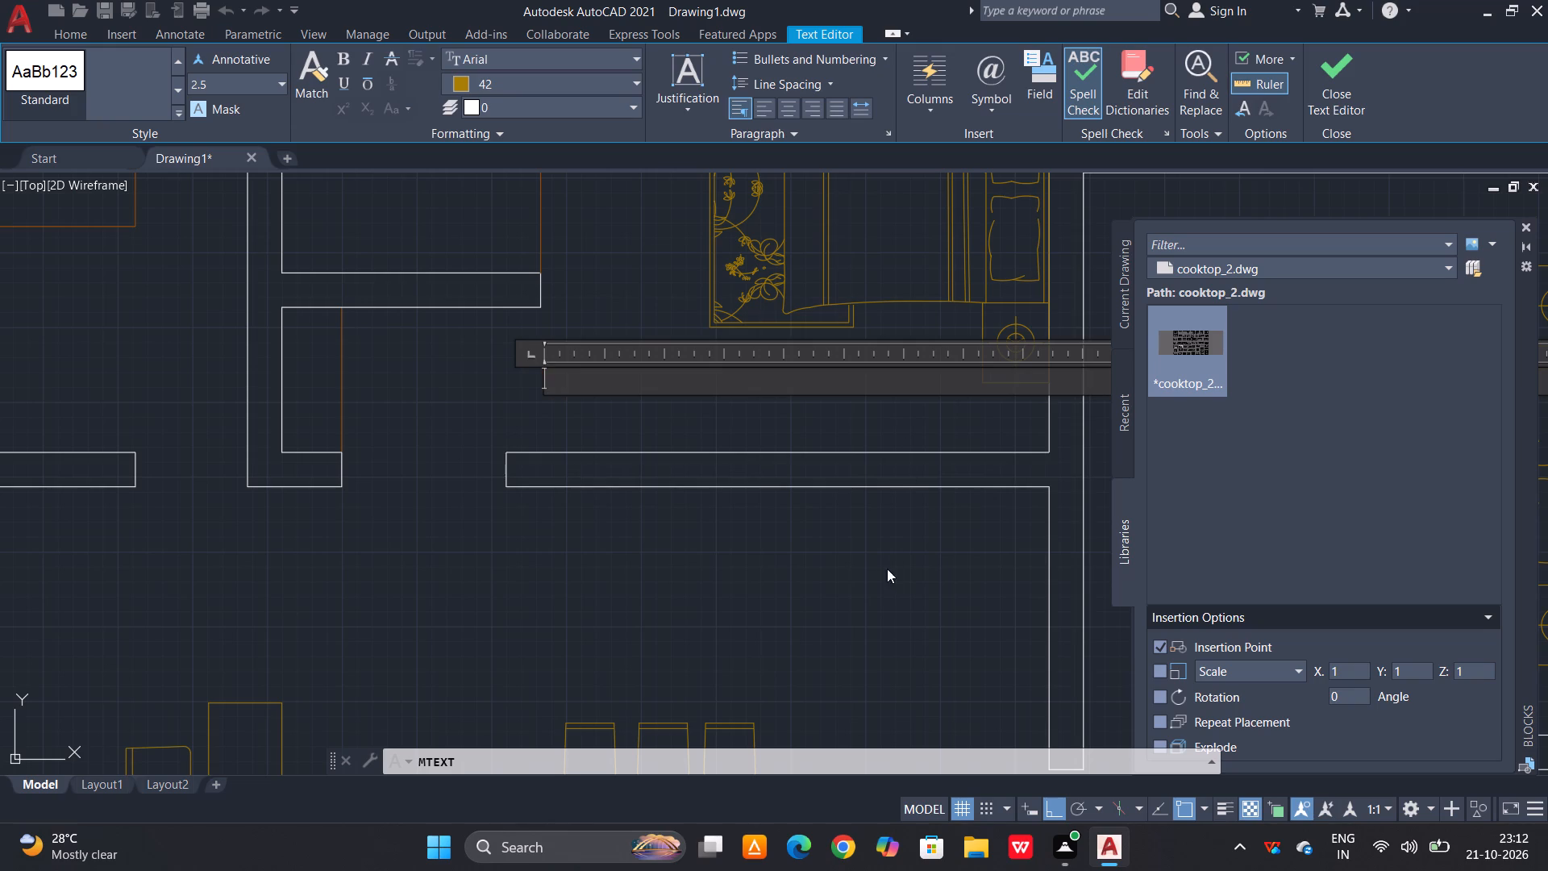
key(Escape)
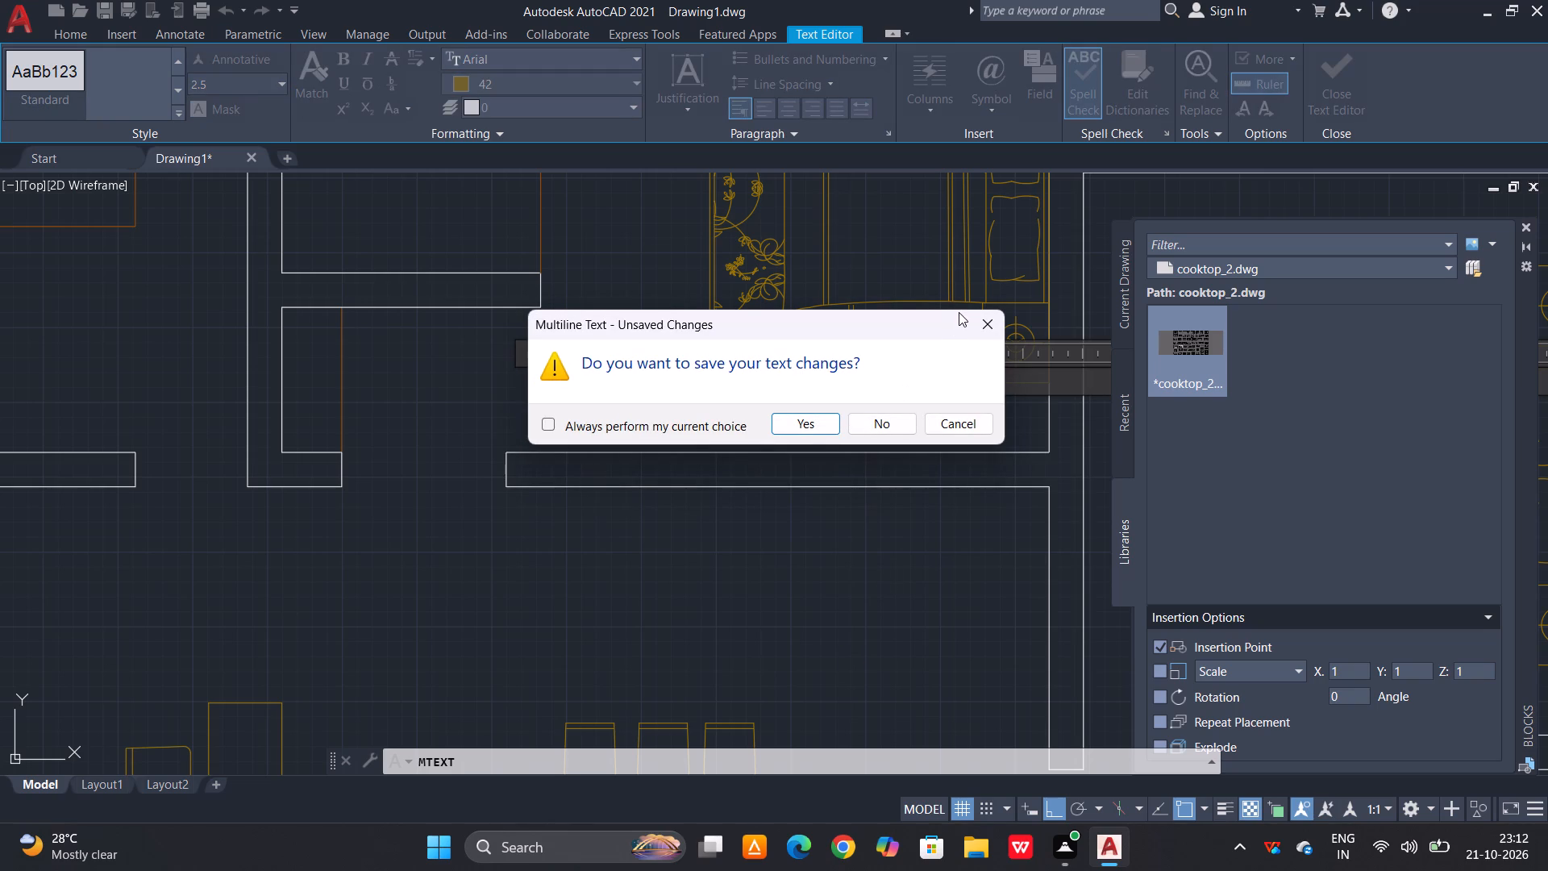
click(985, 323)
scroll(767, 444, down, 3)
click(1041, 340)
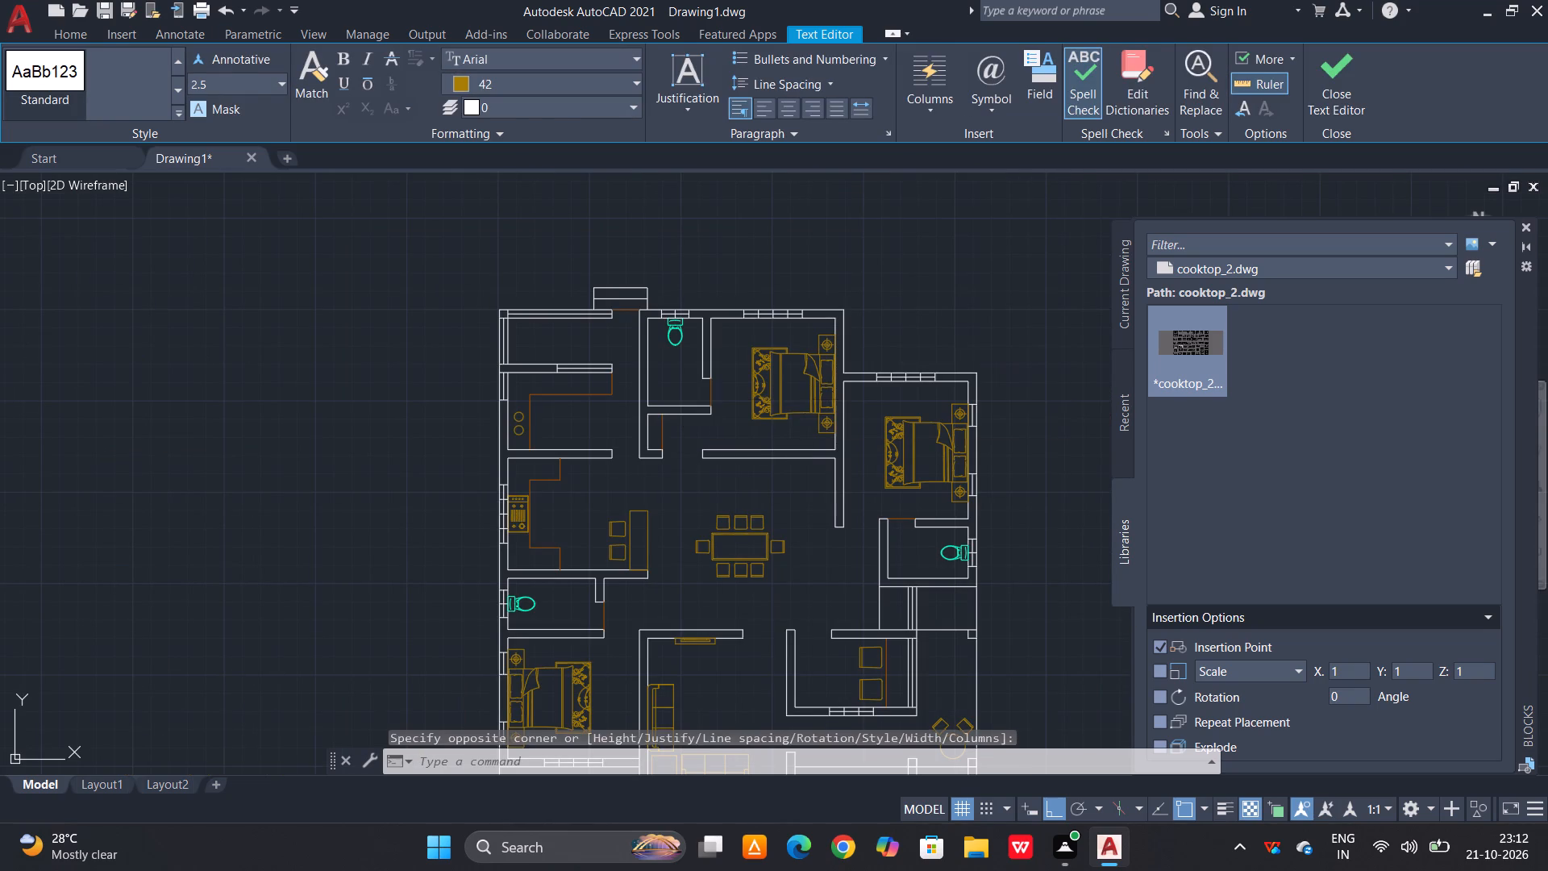
Set the current drawing colour to ByLayer.
click(1220, 59)
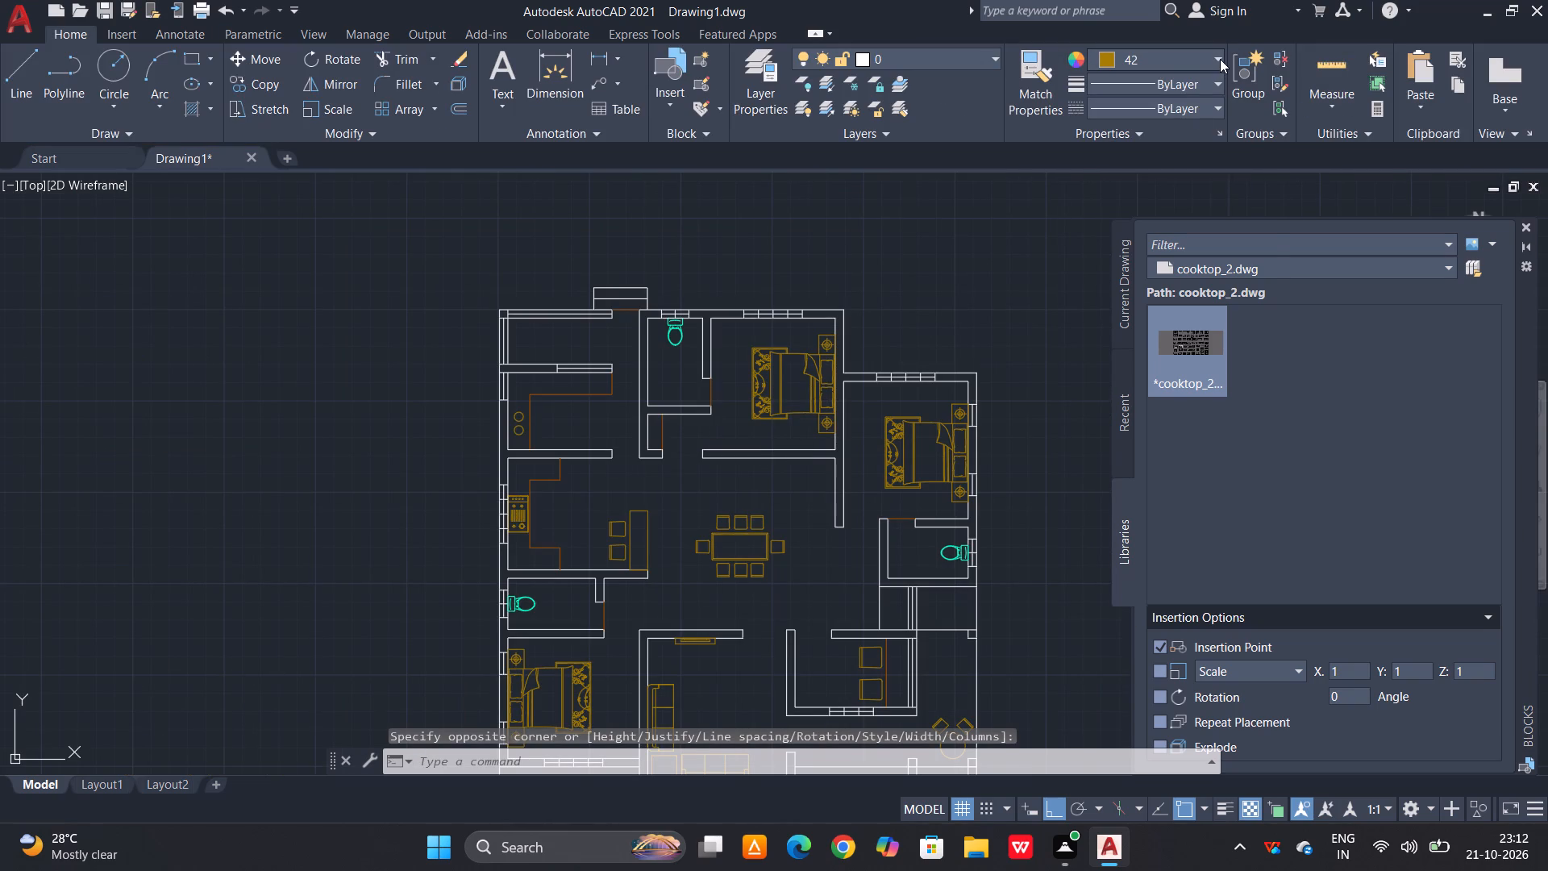
click(1194, 75)
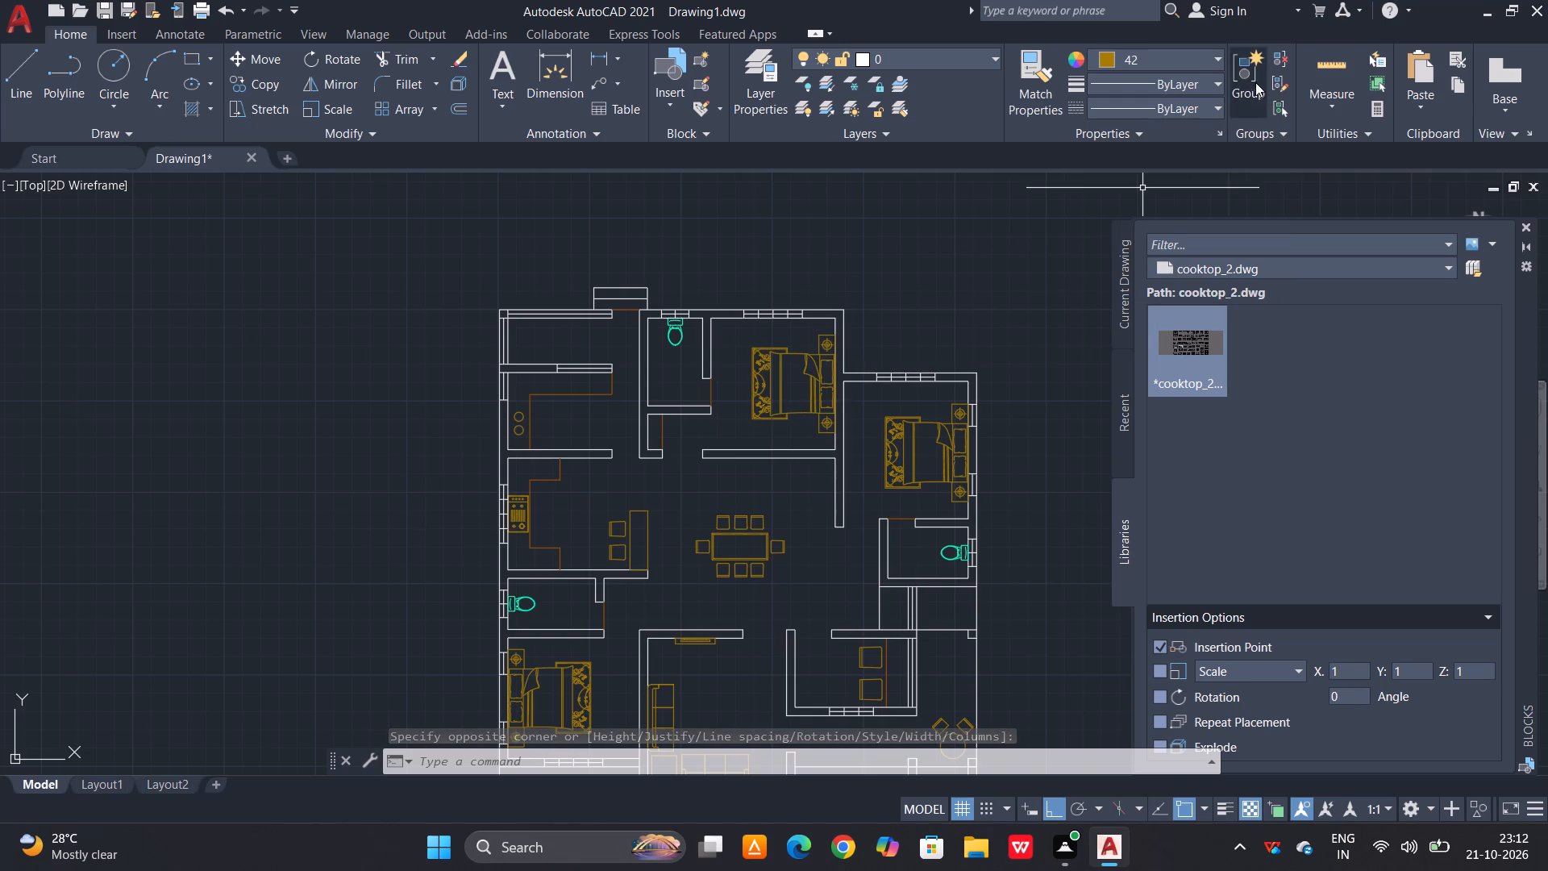
click(1215, 46)
click(1217, 58)
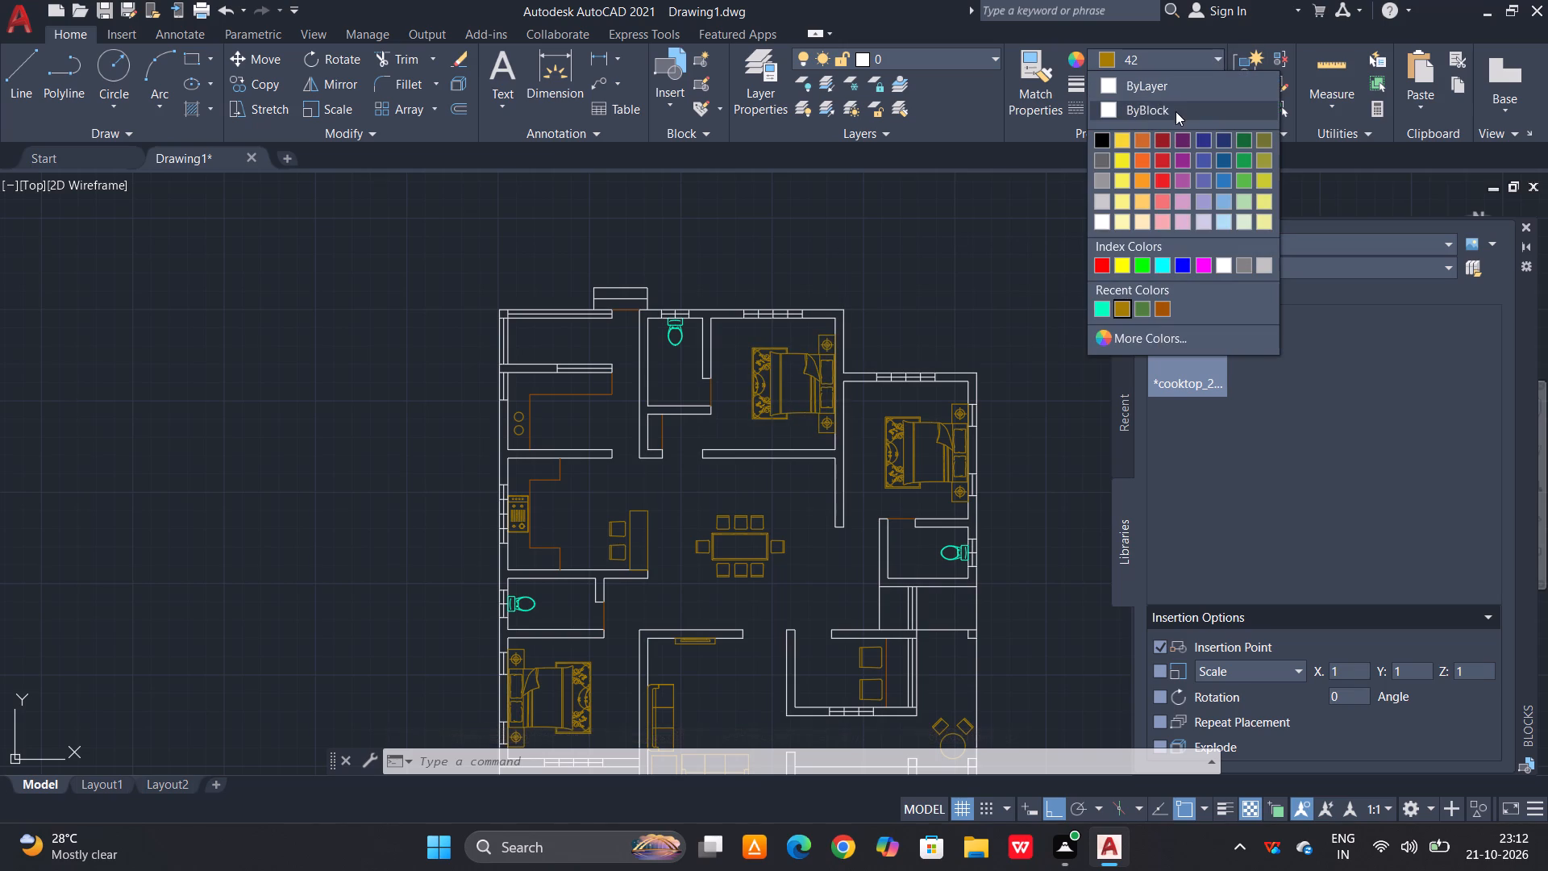
click(1174, 86)
Add multiline text below the bed in the upper middle bedroom, reading BEDROOM with 340X360 on a second line.
scroll(712, 430, up, 3)
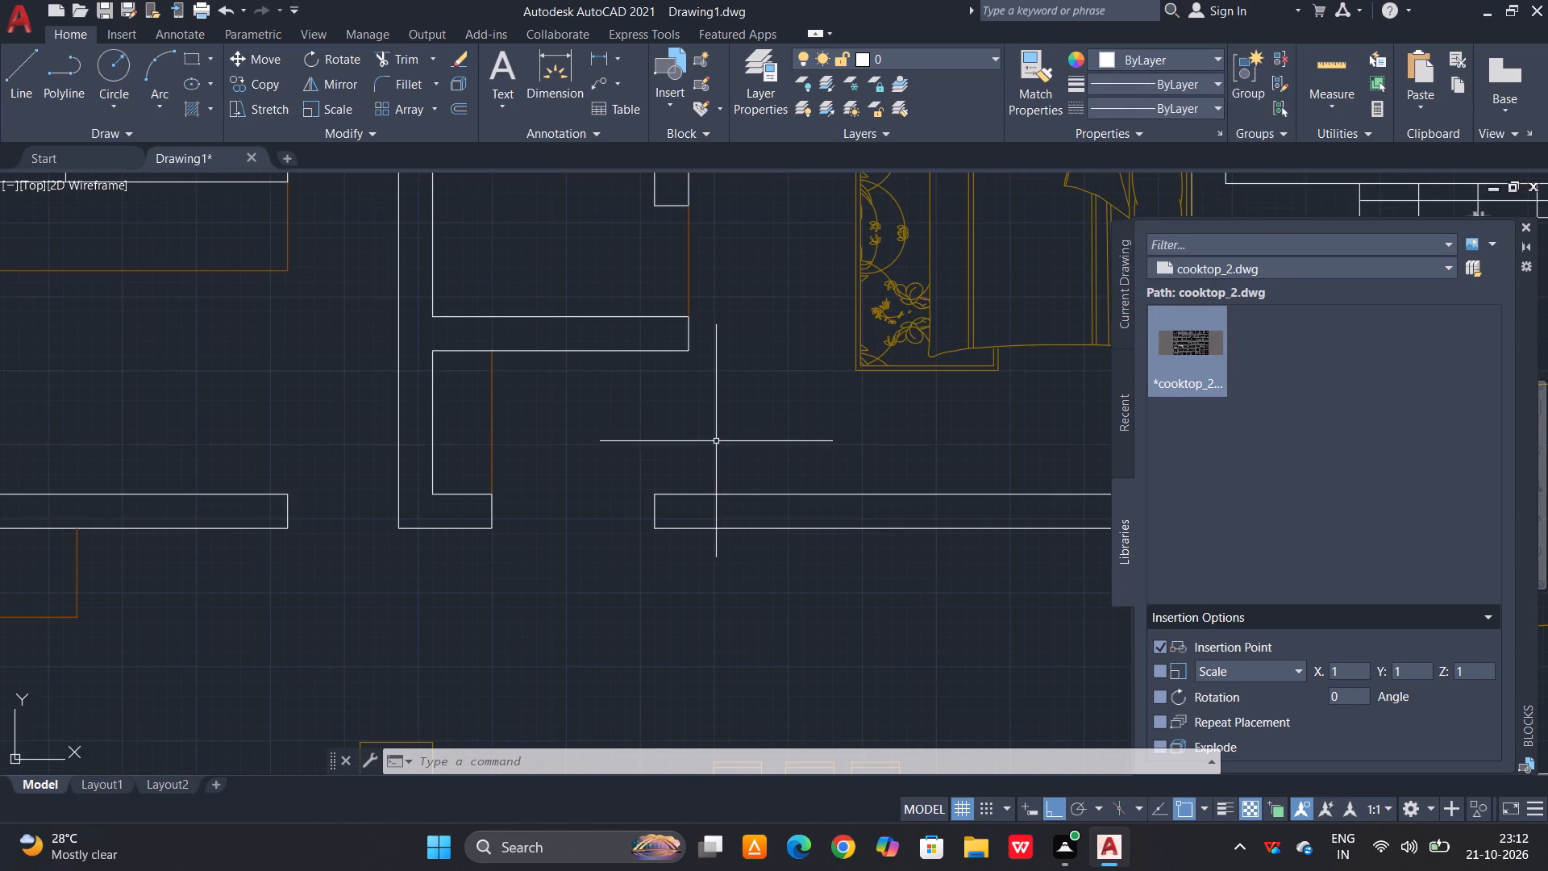
text(T)
key(space)
click(695, 390)
click(989, 483)
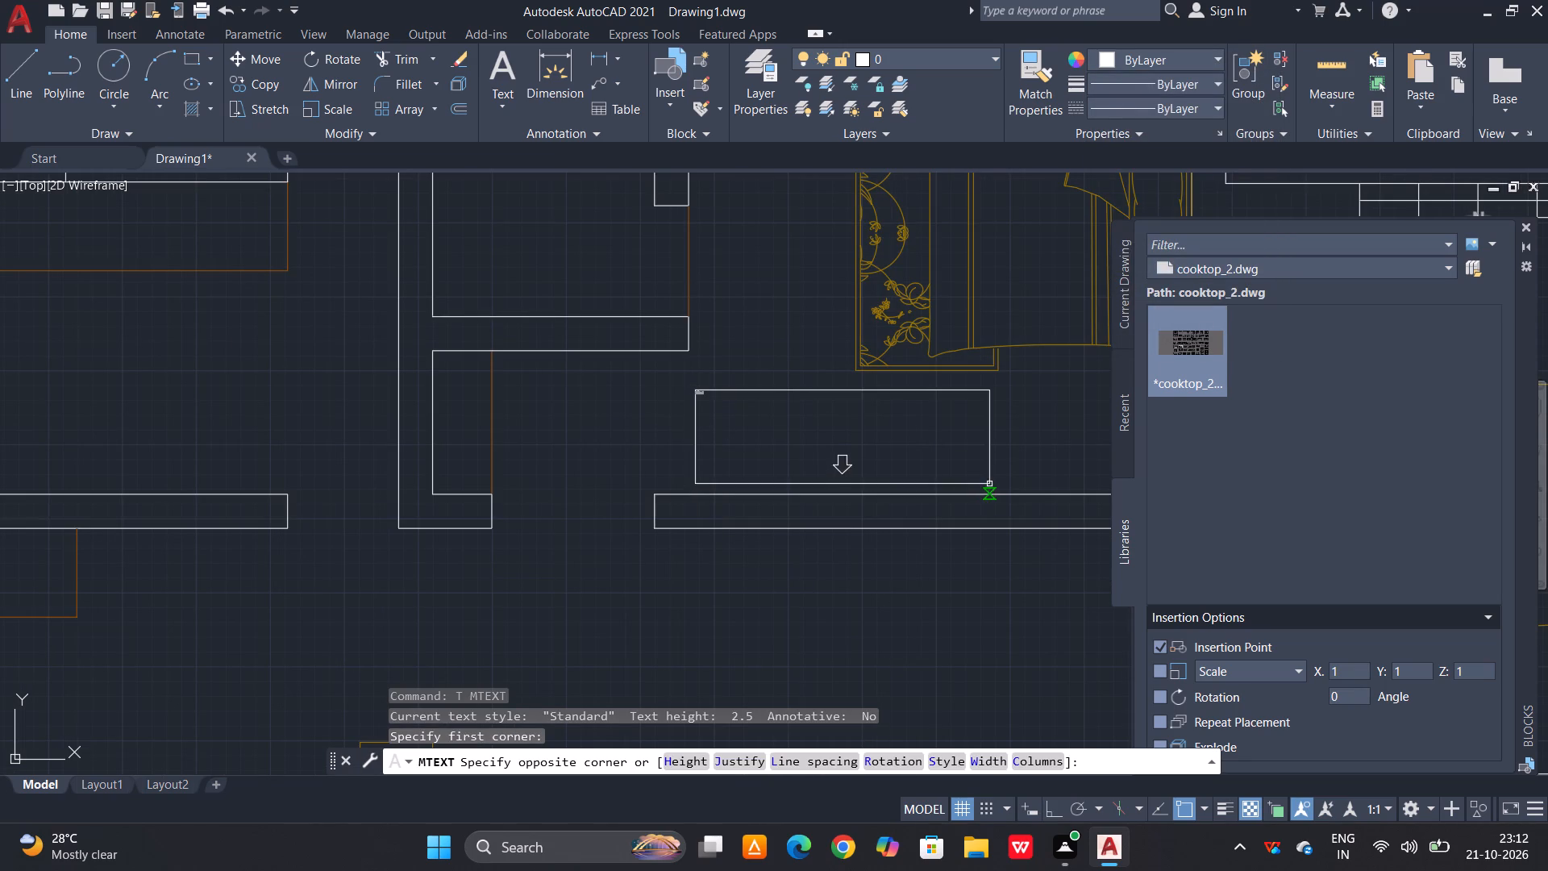
key(b)
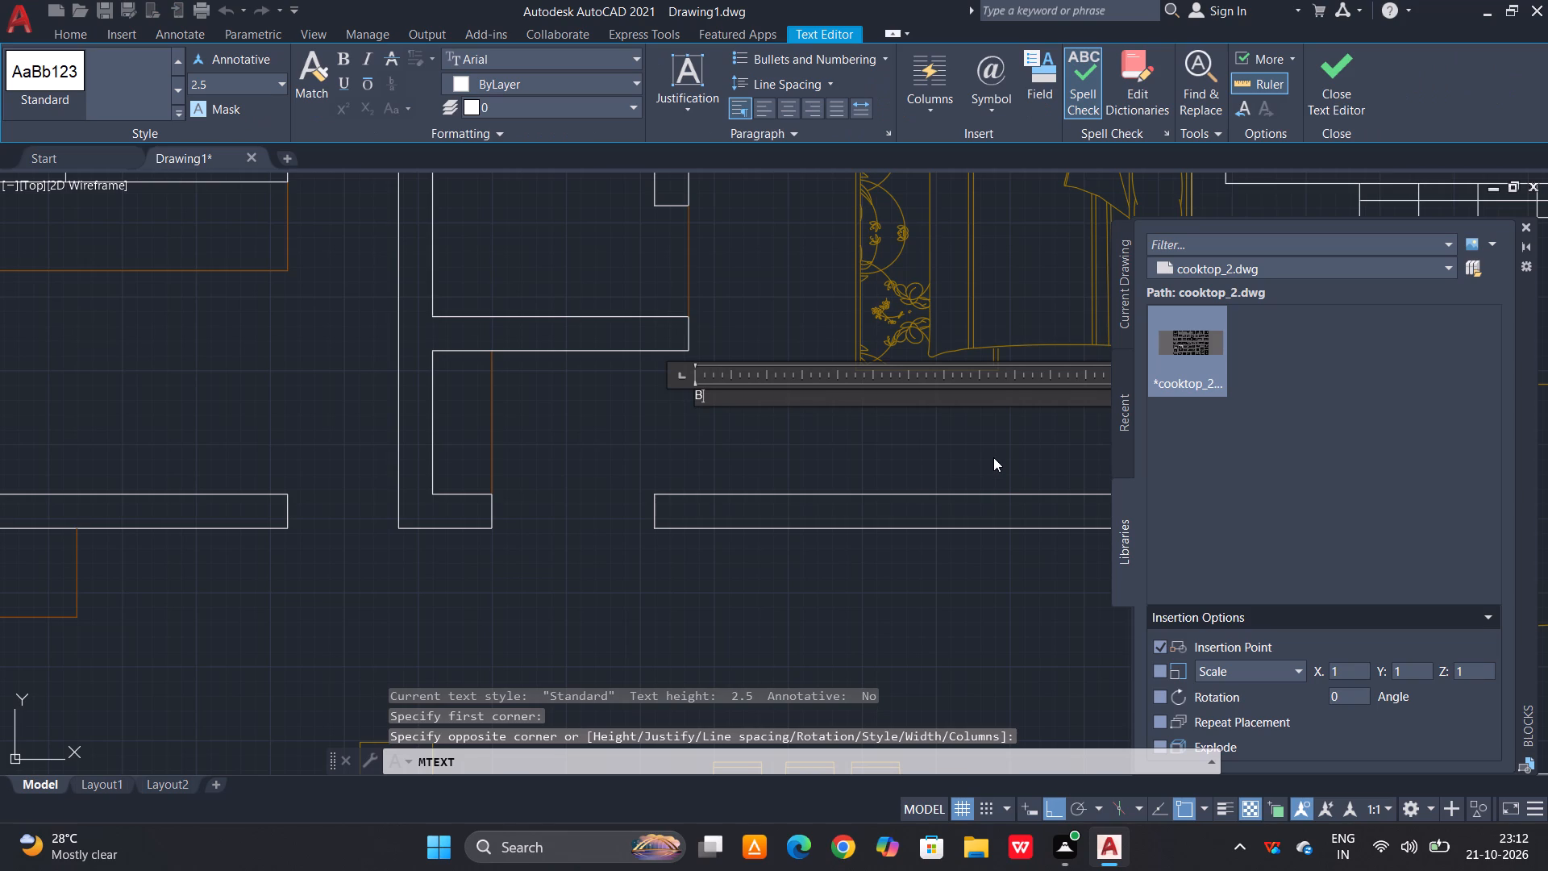
text(EDROOM)
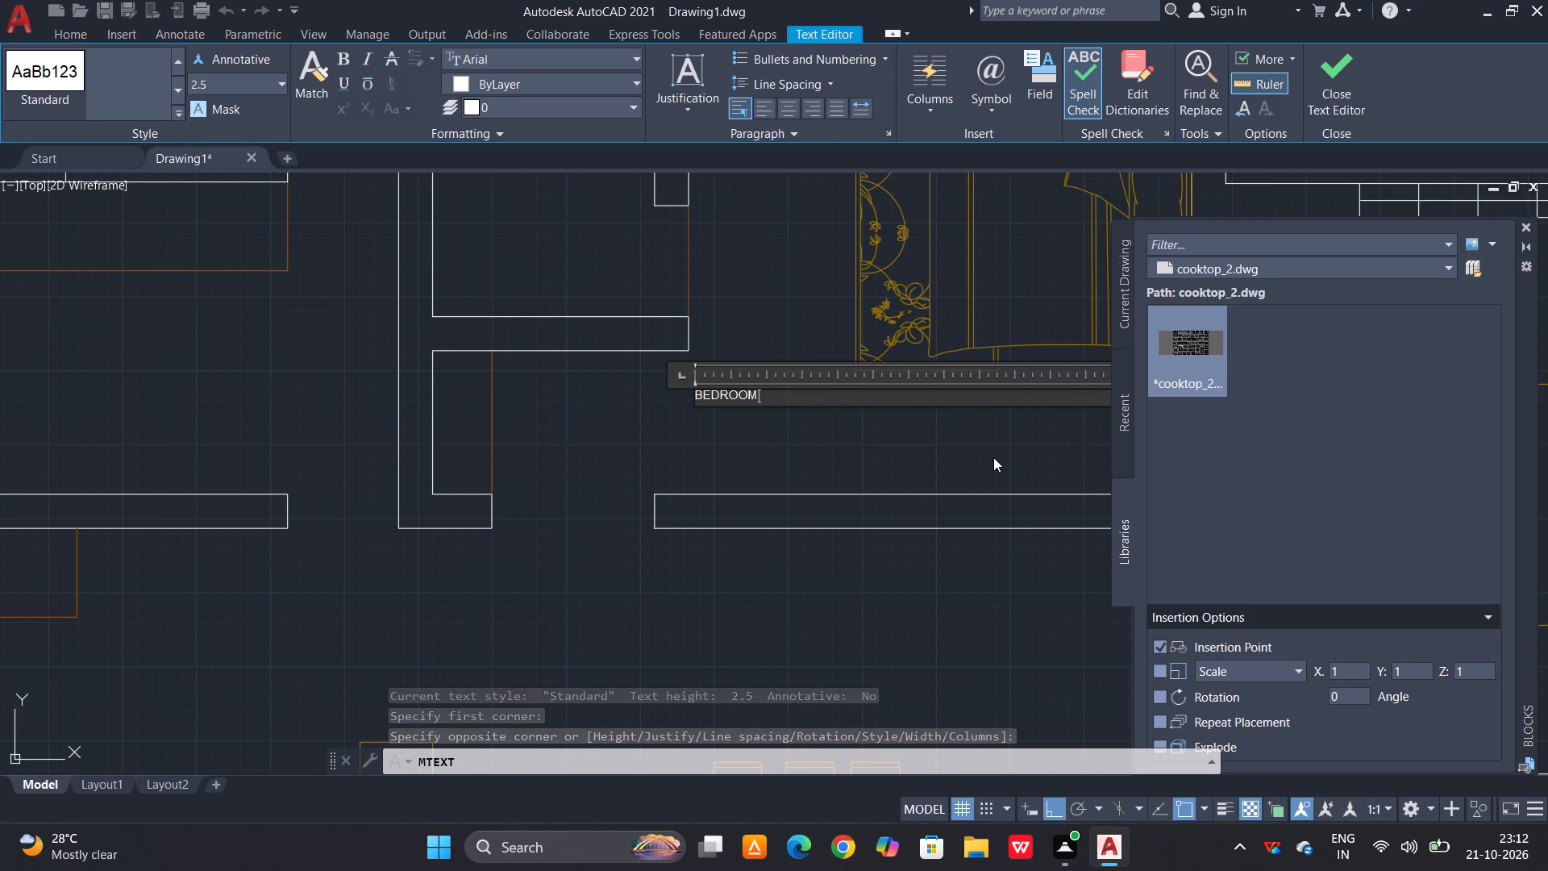
key(Return)
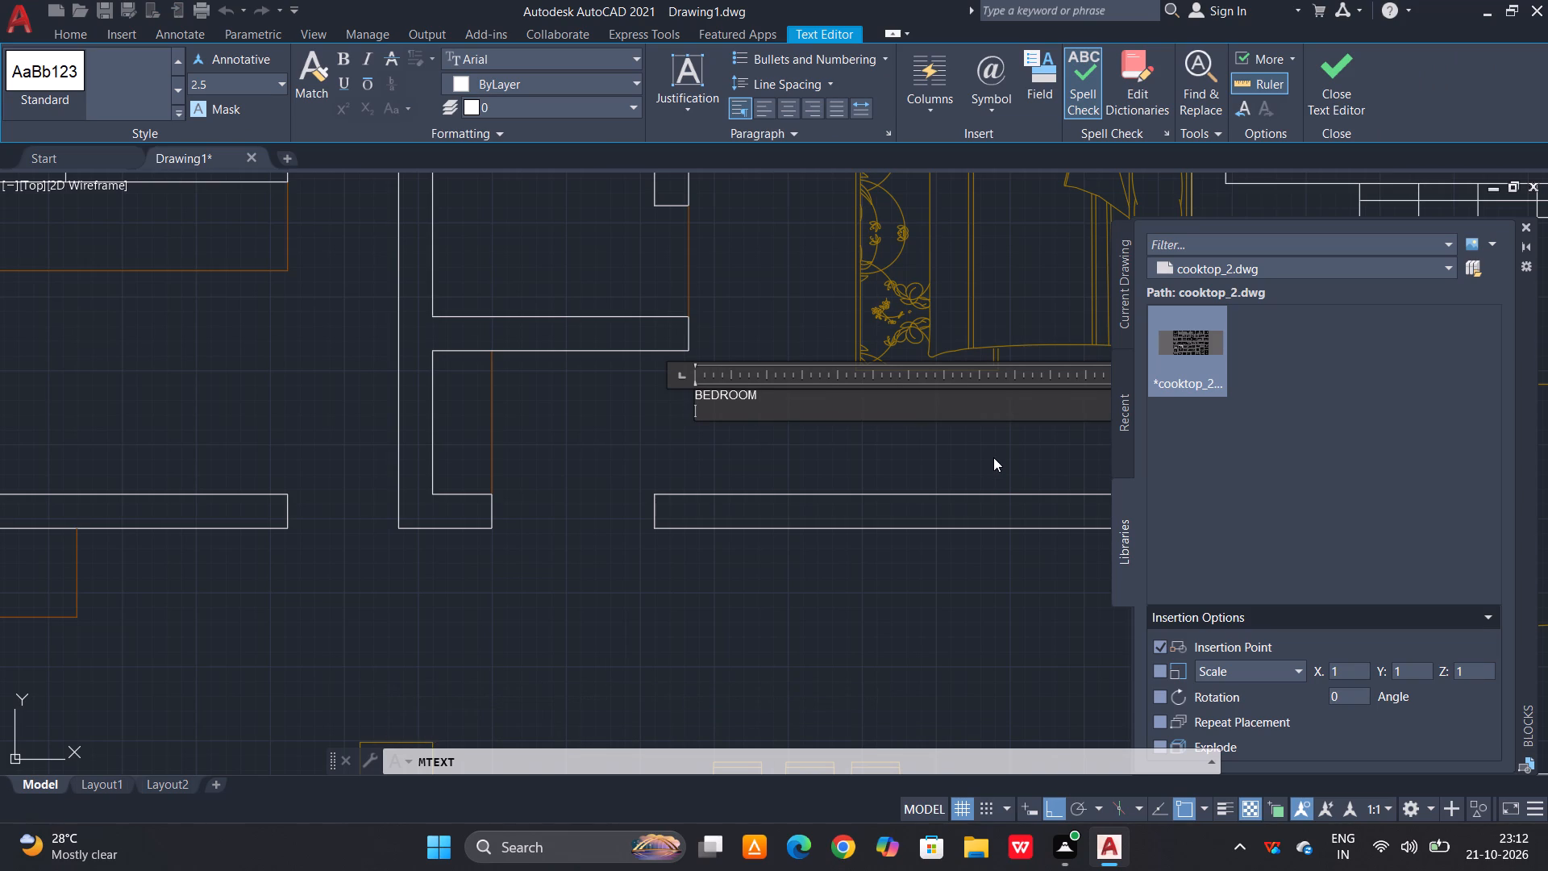
text(340X)
text(360)
Centre both lines of the bedroom label and set their text height to 10.
key(ctrl+a)
click(781, 105)
click(276, 81)
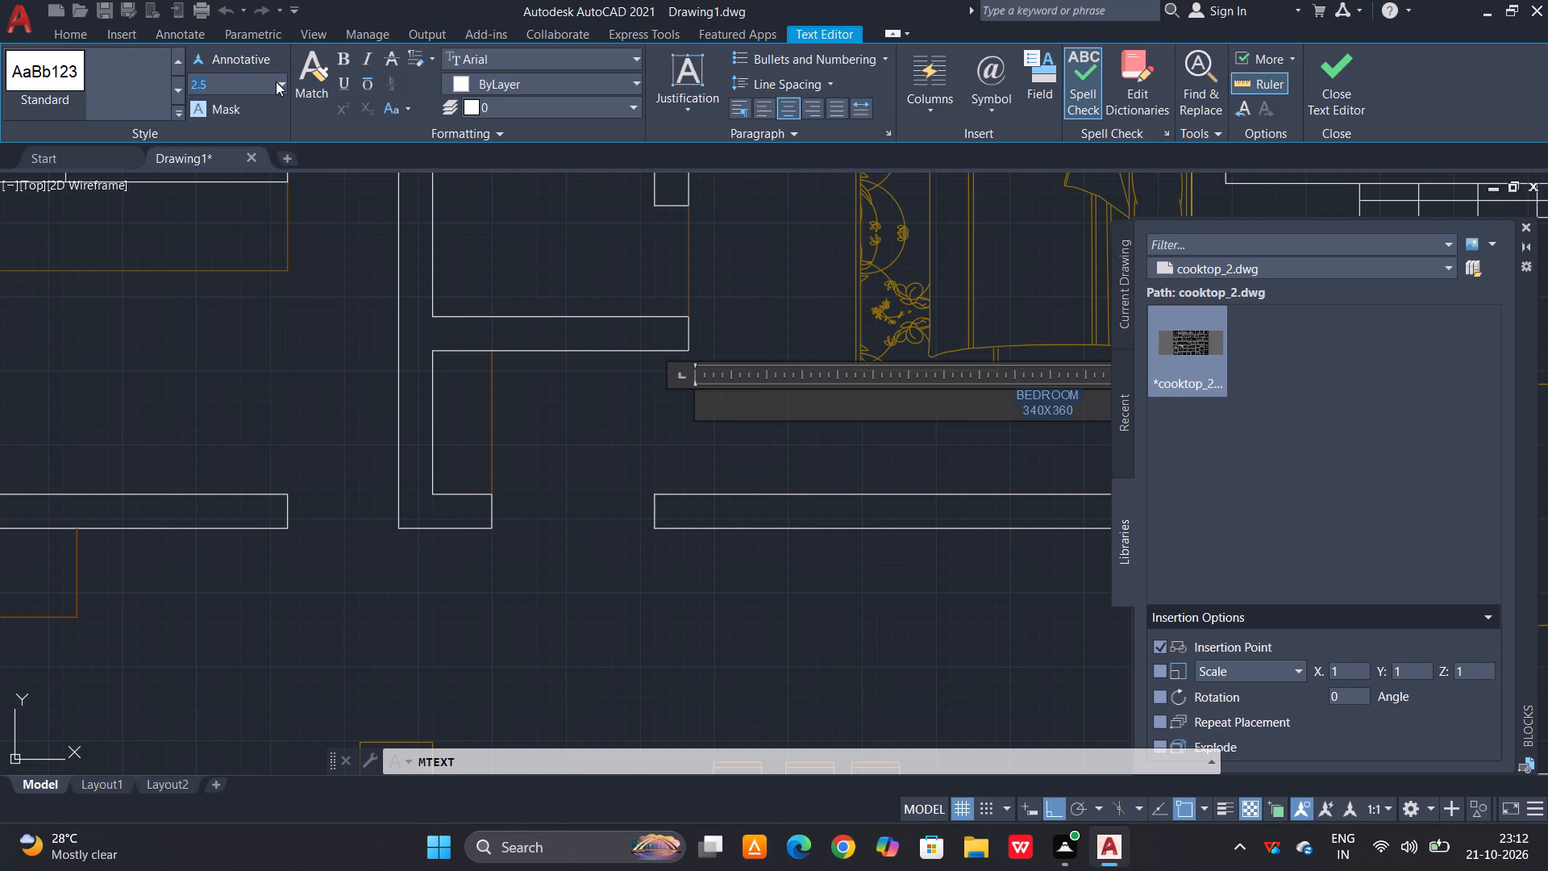
text(10)
key(Return)
Narrow the bedroom label's text frame to slightly wider than its lettering and finish editing with both lines kept.
scroll(189, 91, down, 2)
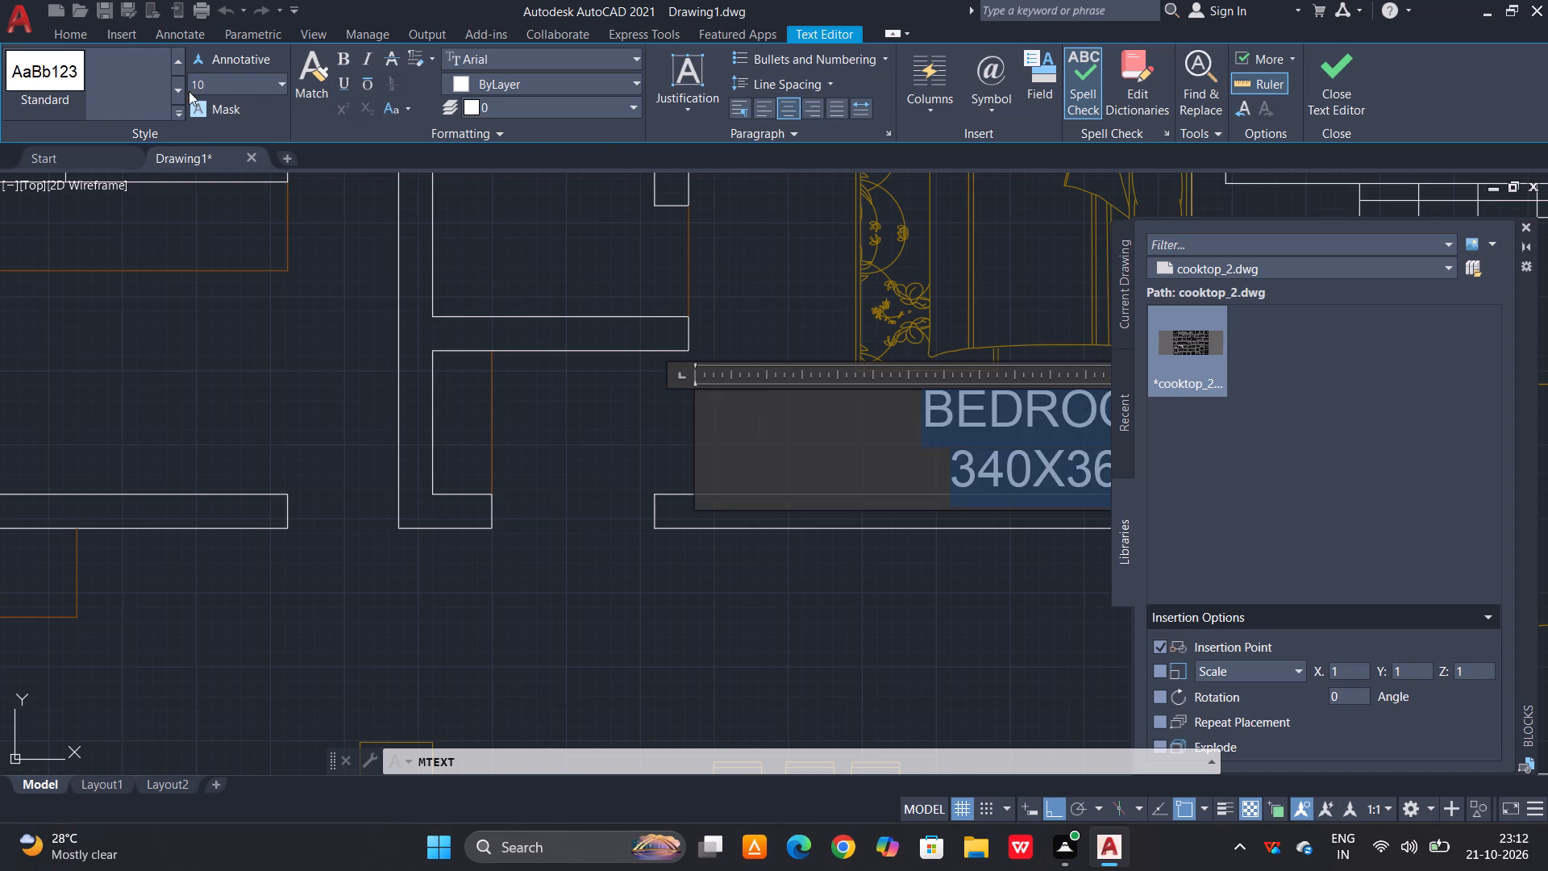
scroll(189, 91, down, 1)
scroll(308, 274, down, 4)
scroll(443, 257, up, 4)
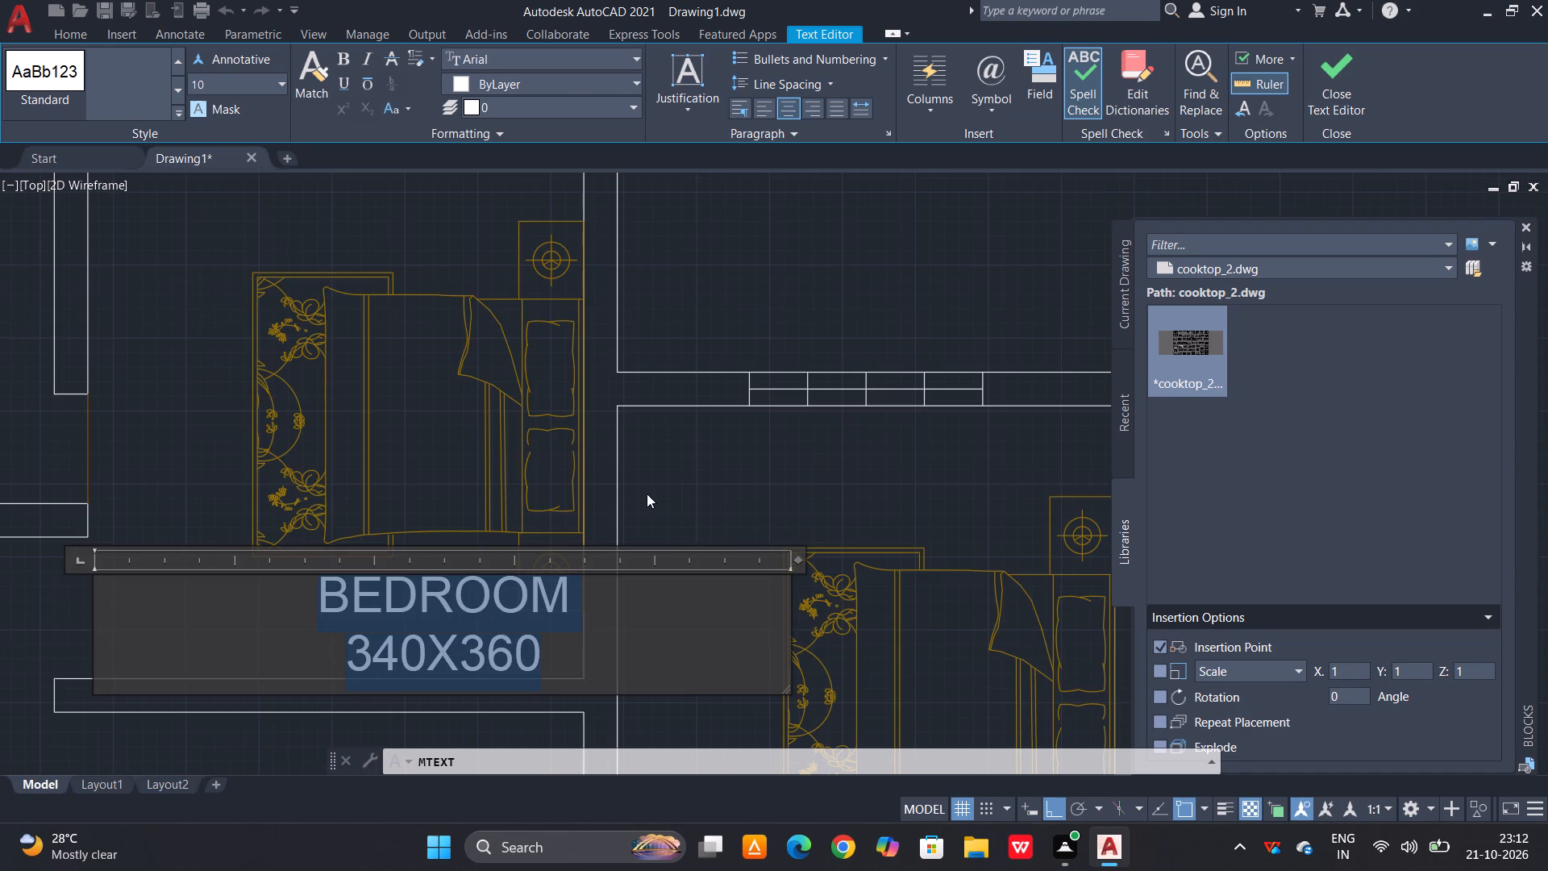
drag(797, 561, 589, 571)
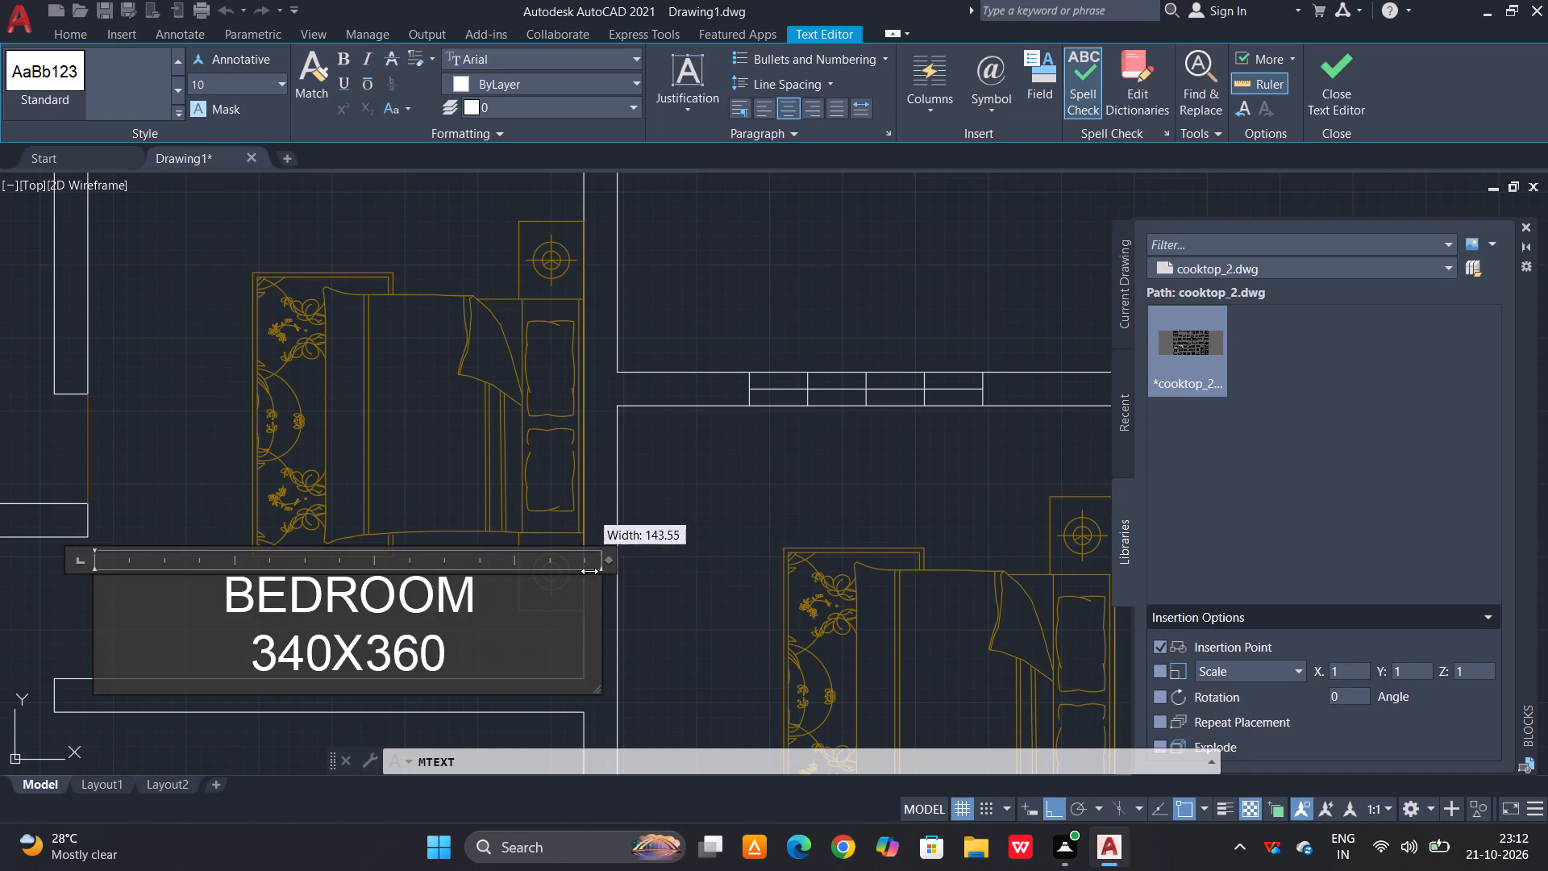
drag(589, 571, 492, 572)
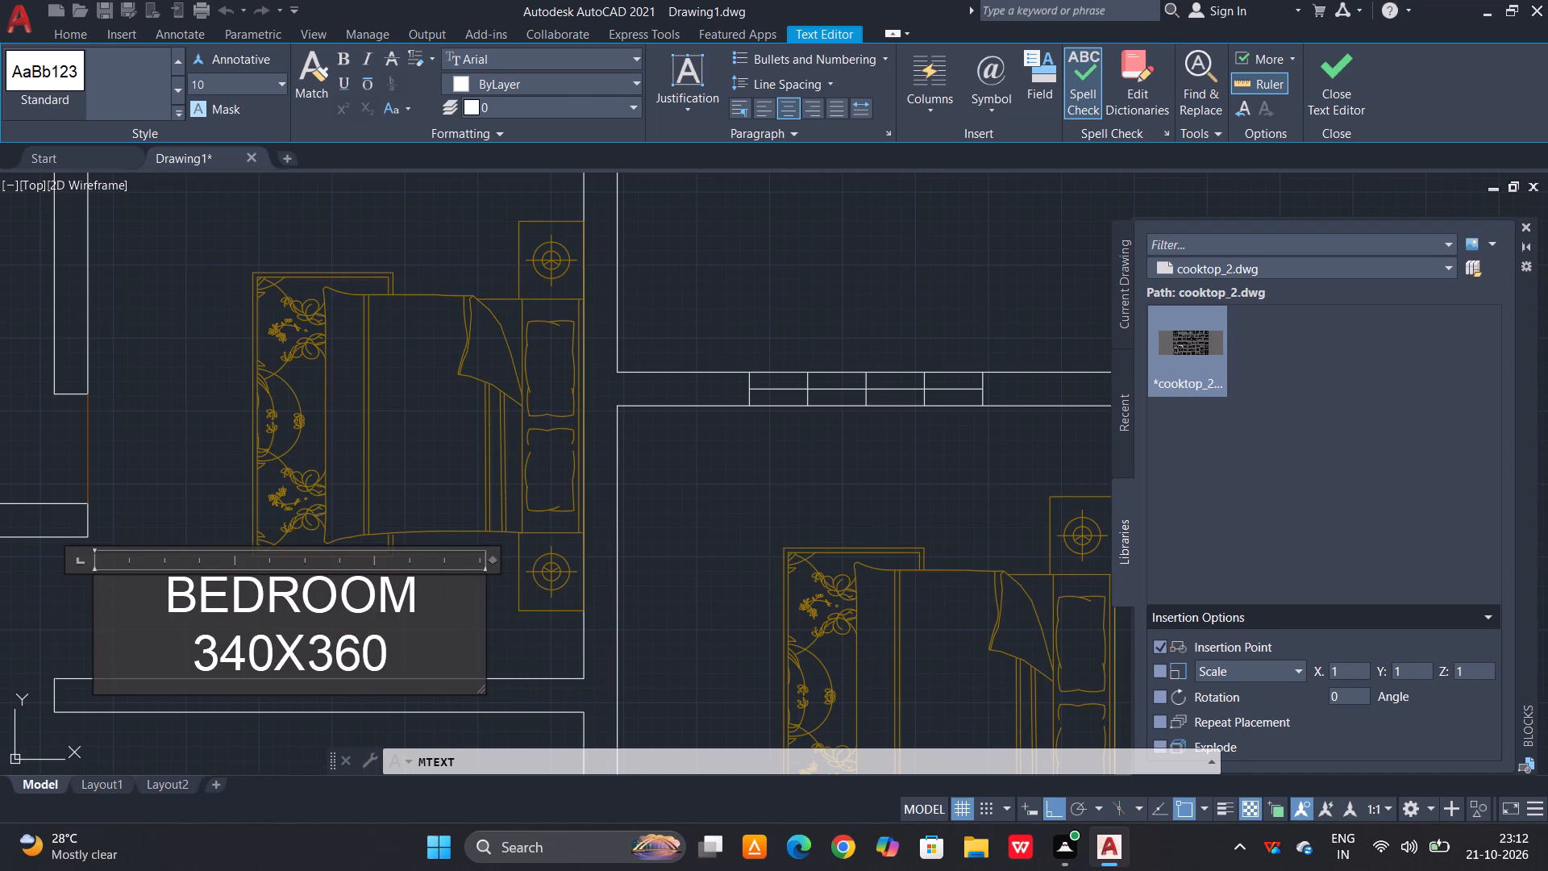
key(Escape)
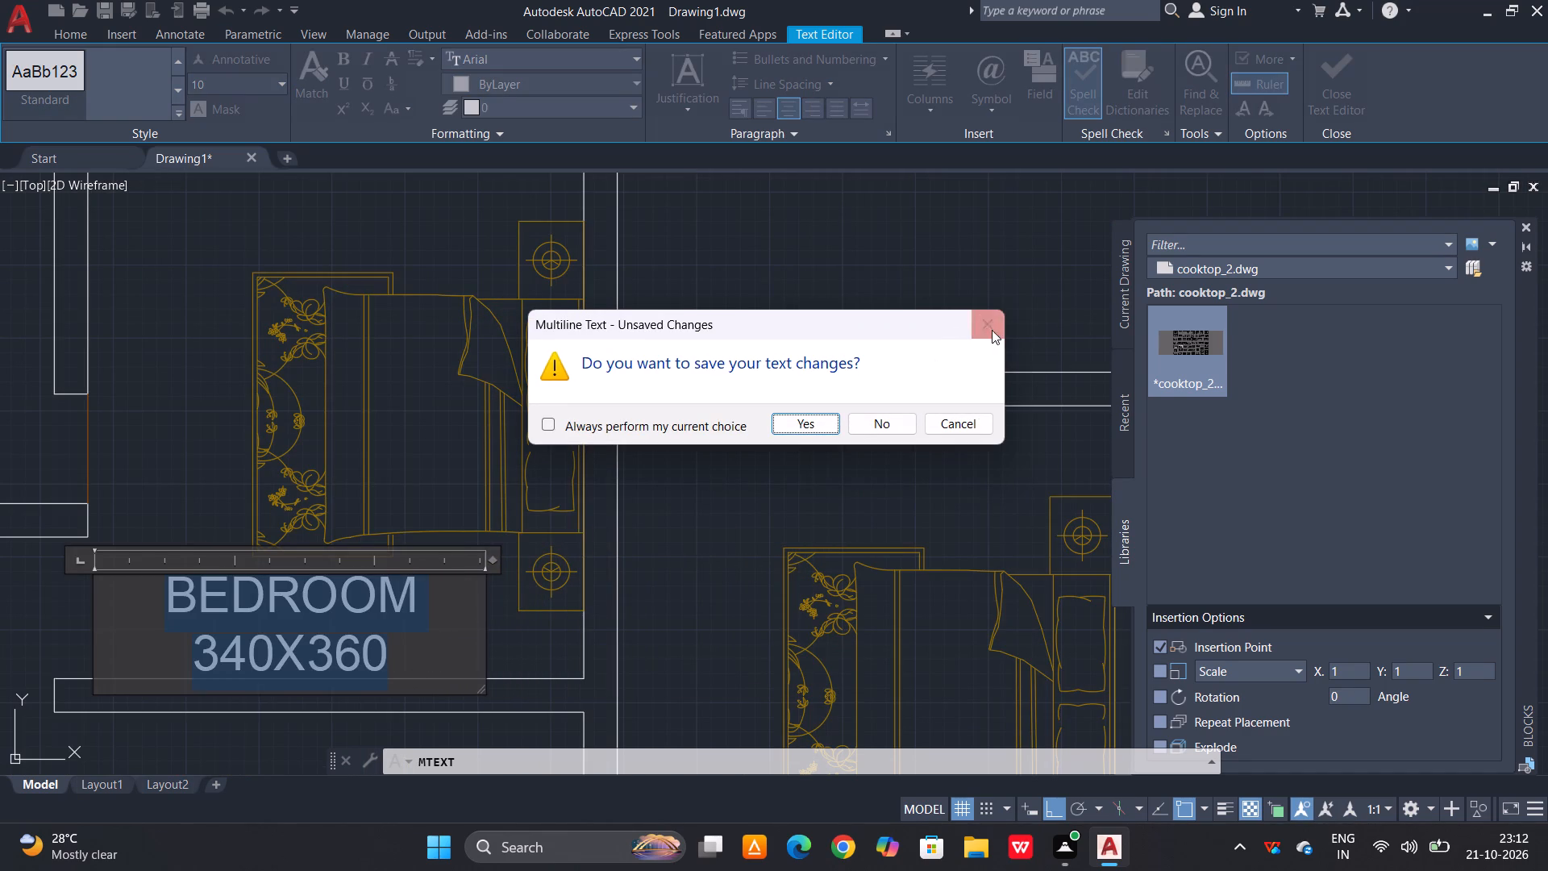
click(987, 323)
key(space)
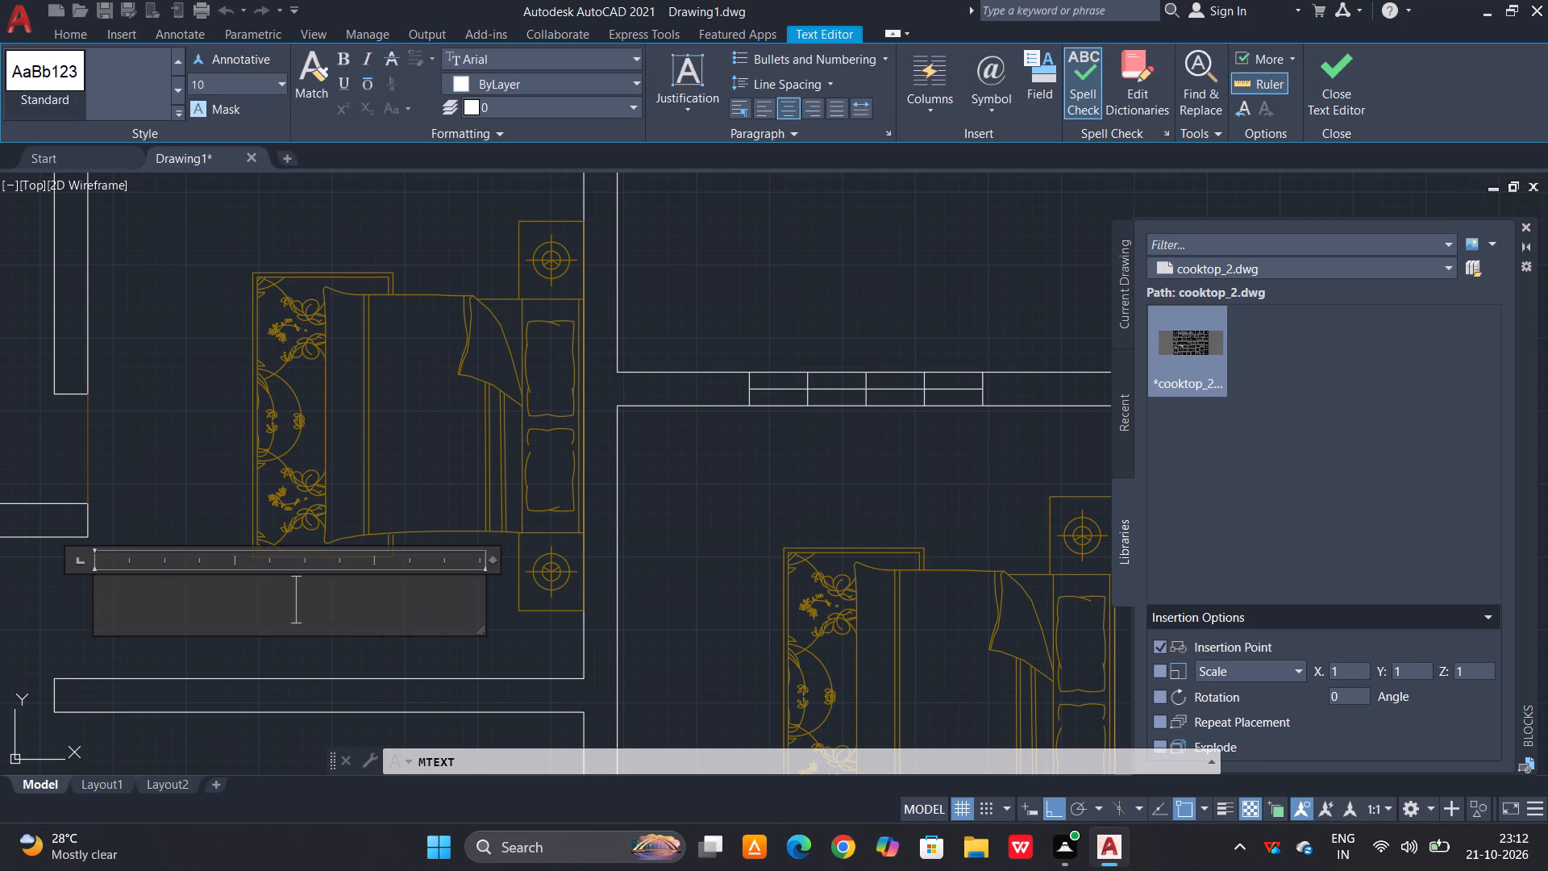
key(ctrl+z)
click(1350, 67)
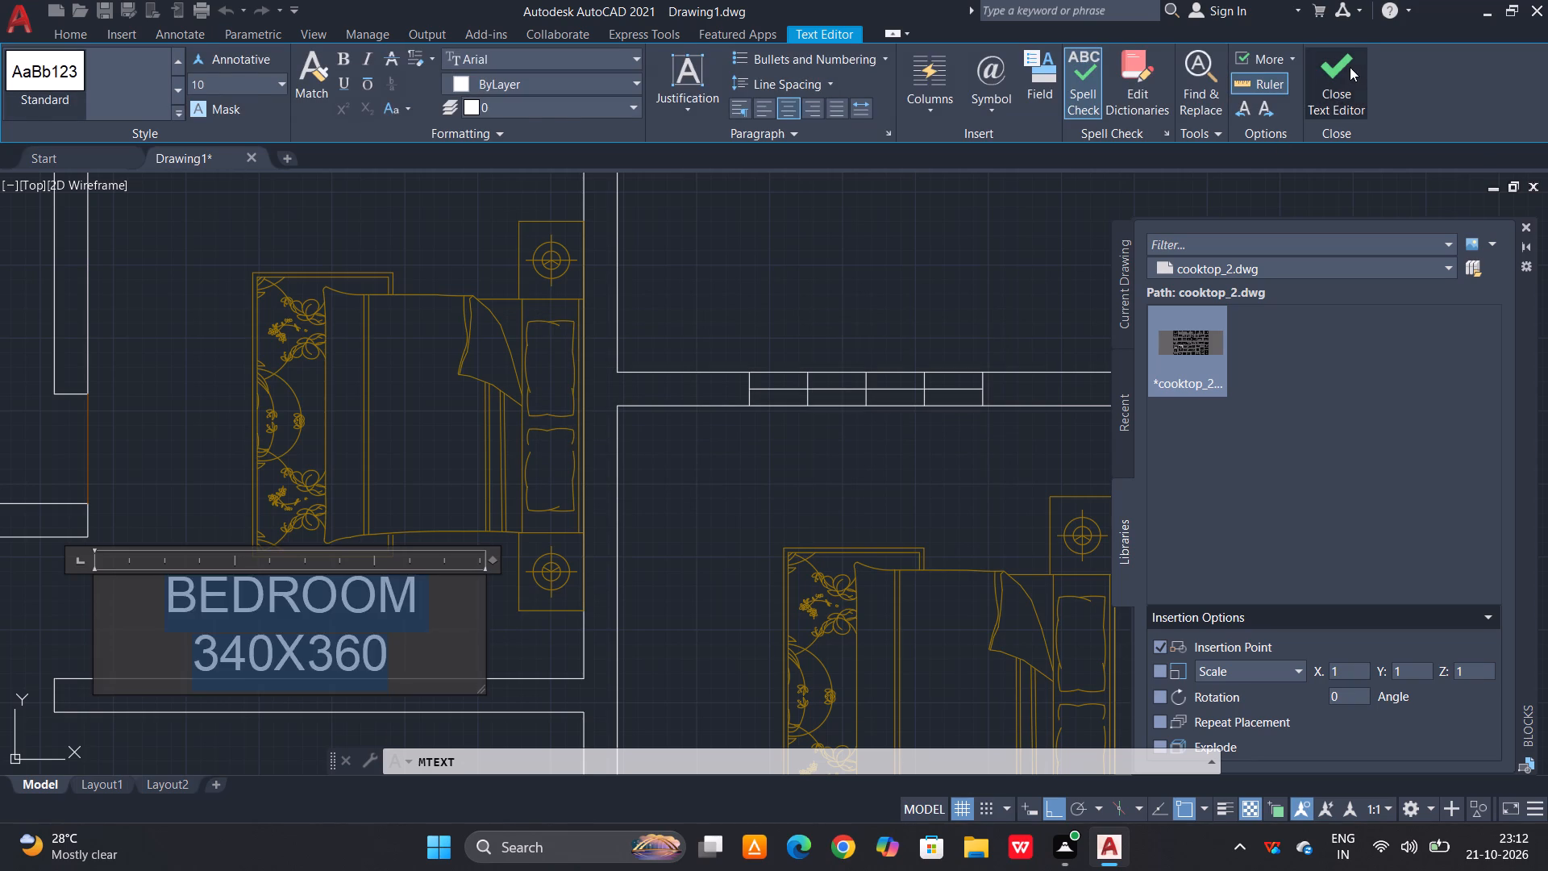
Move the BEDROOM 340X360 label freely, with Ortho off, onto the middle of the bed in the upper middle bedroom.
click(177, 583)
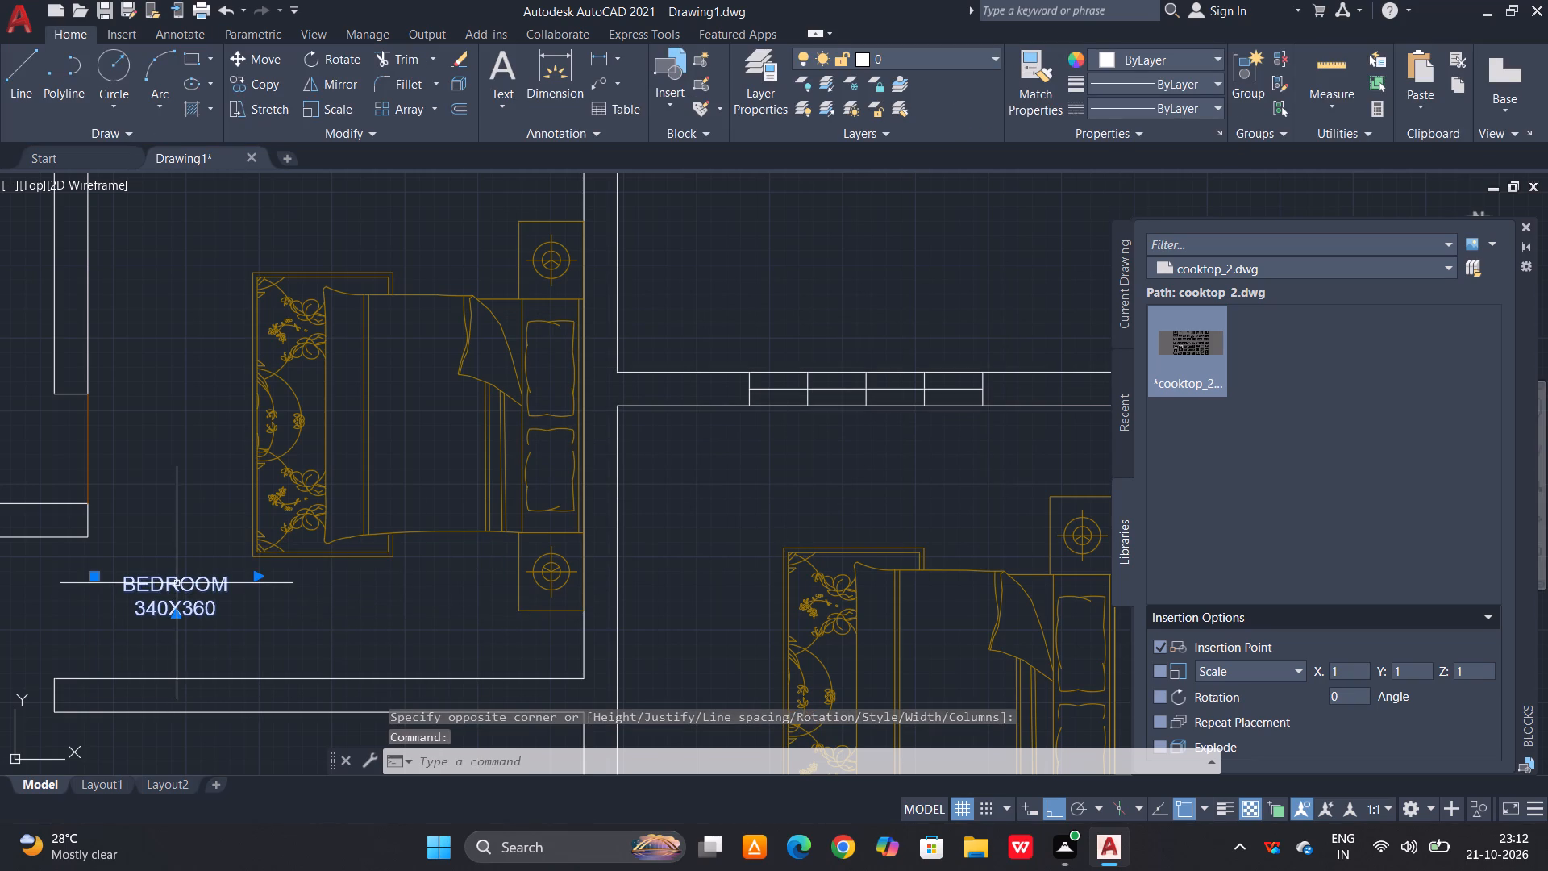
text(M)
key(space)
click(177, 582)
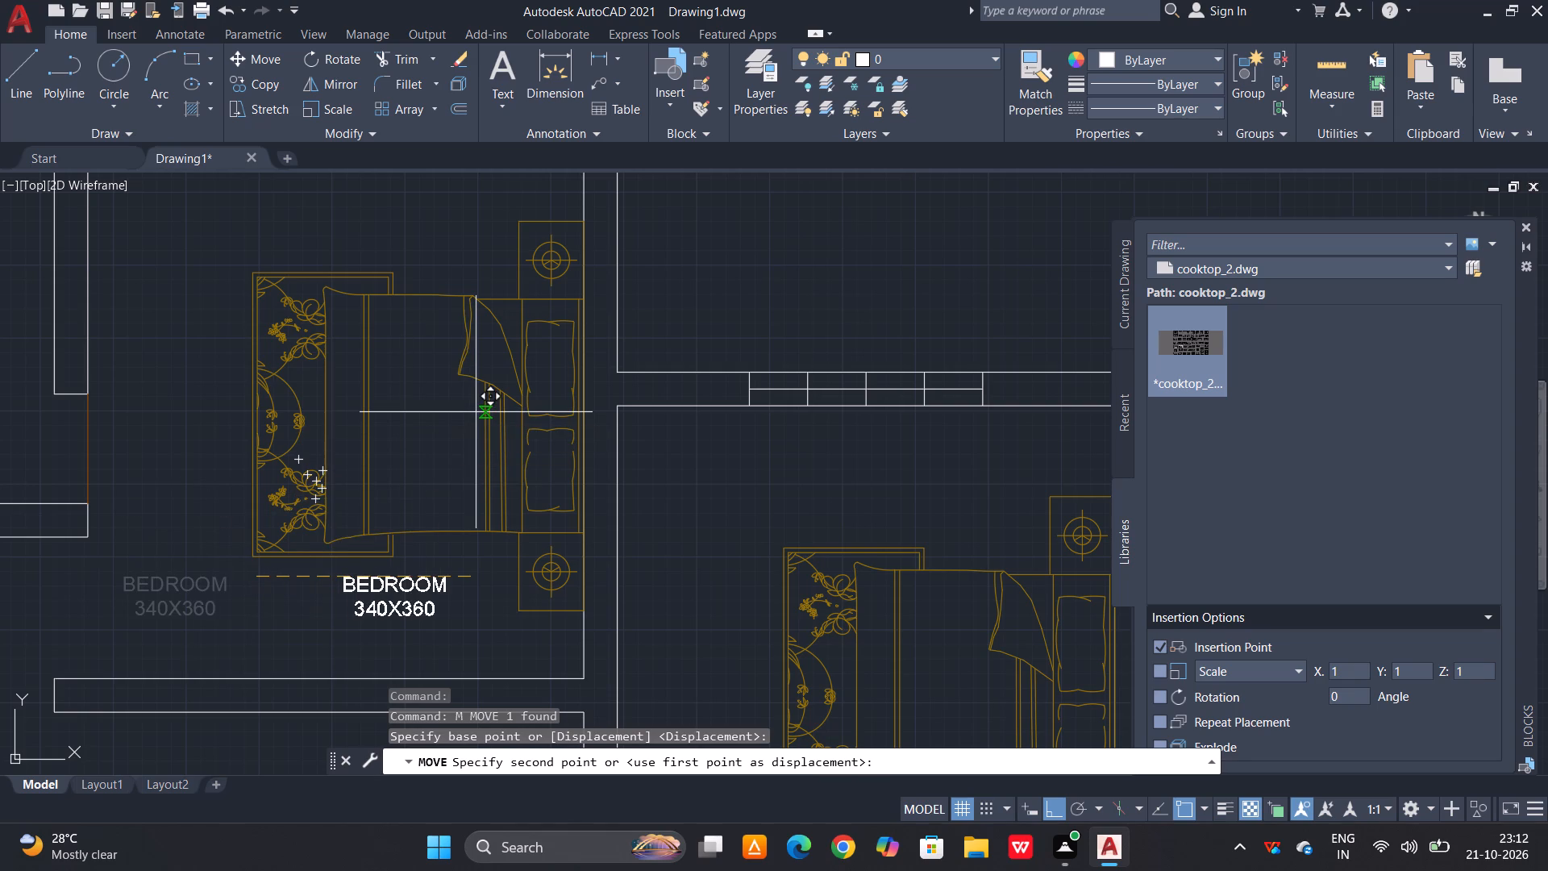
key(F8)
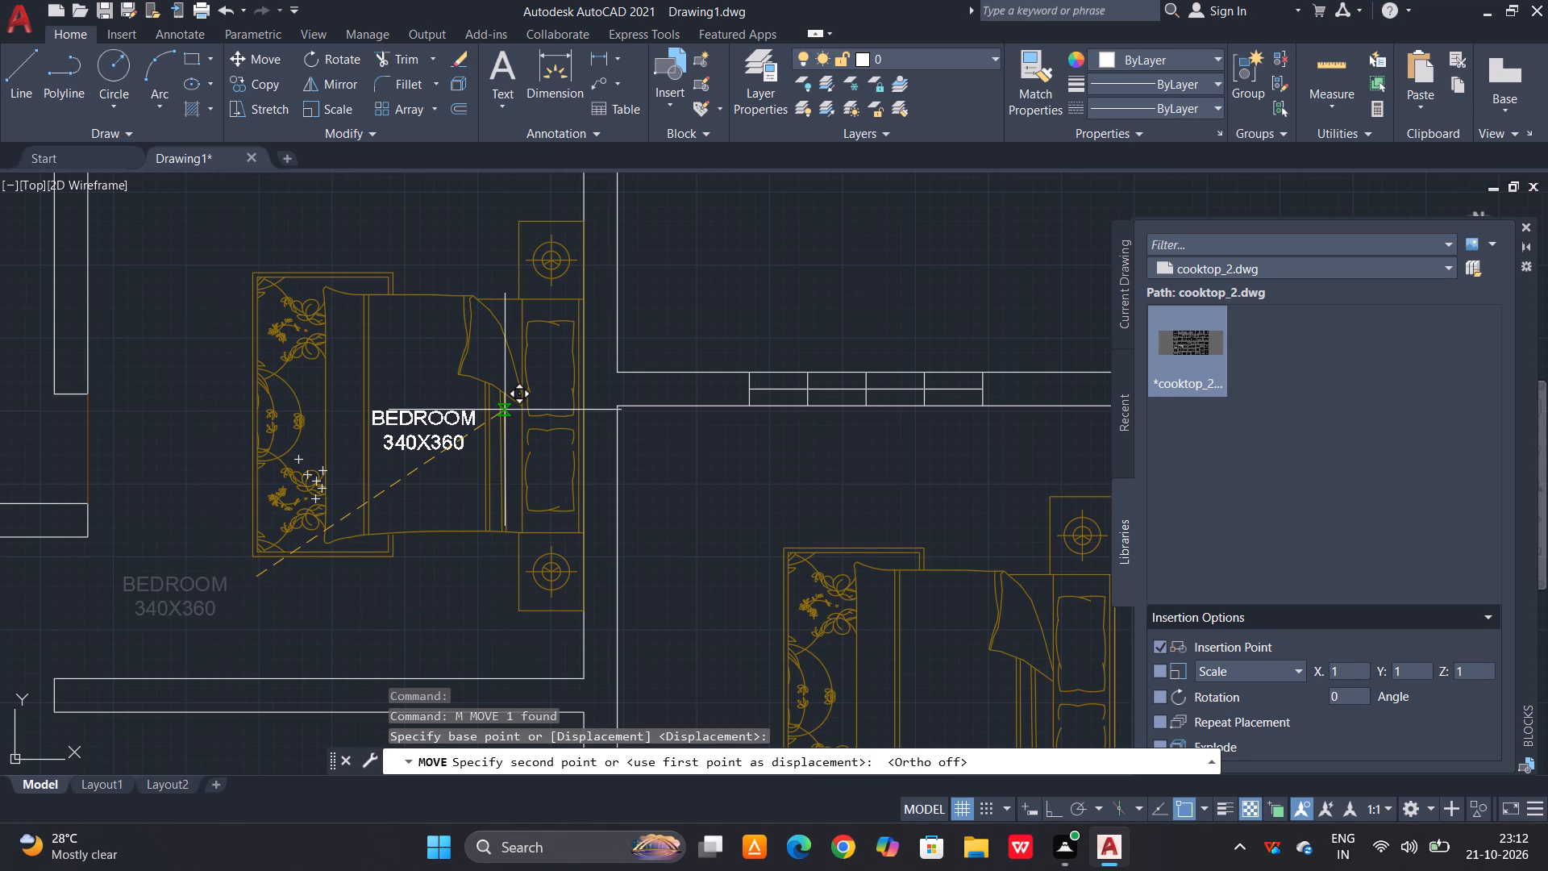
click(506, 410)
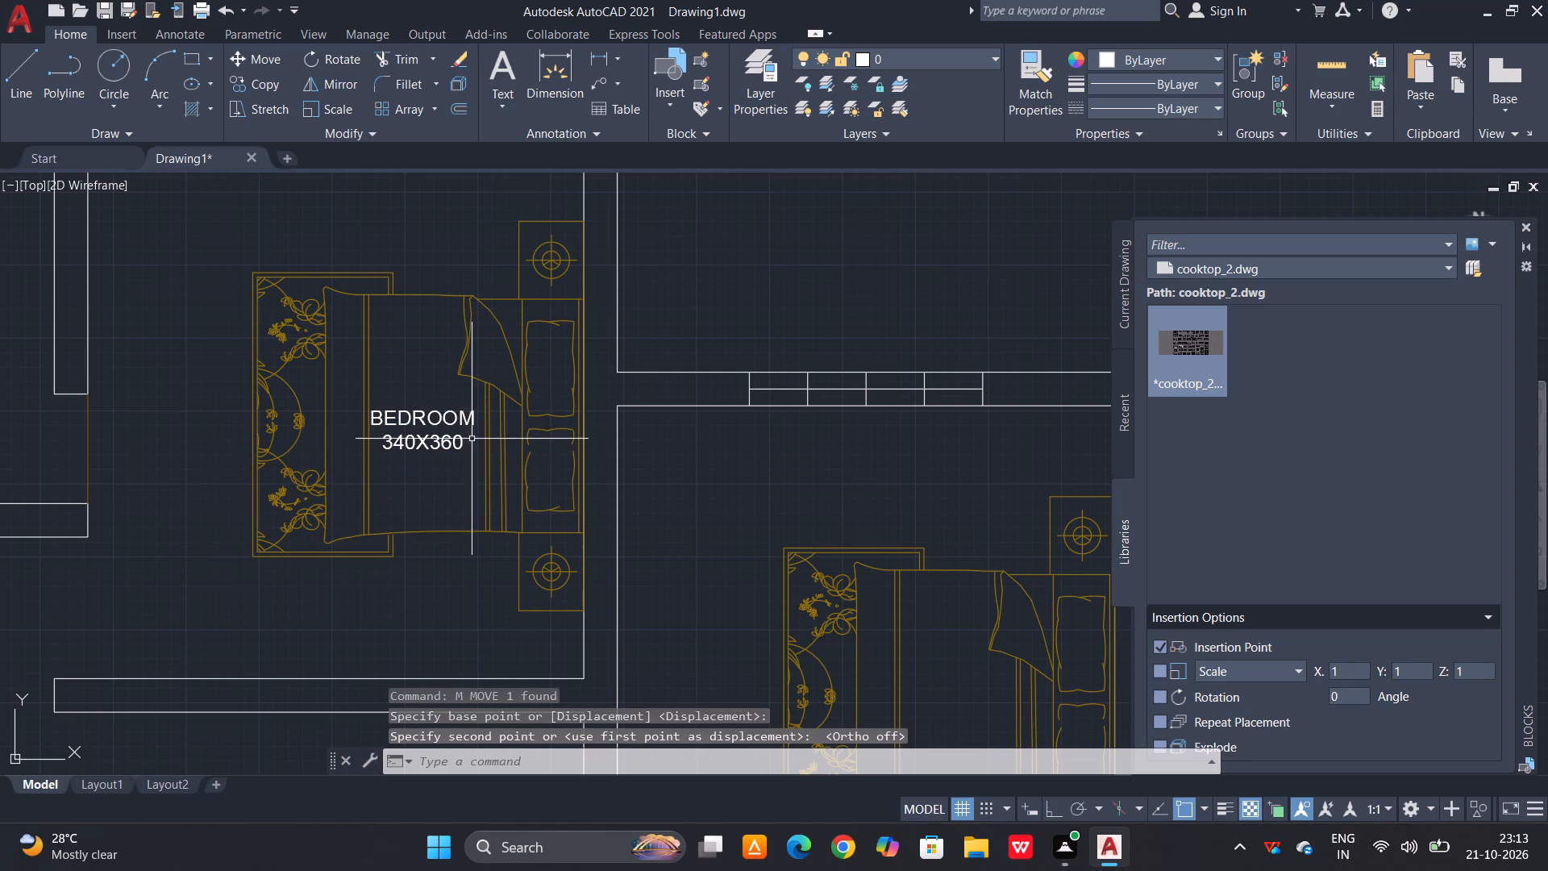
Copy the BEDROOM 340X360 label to the plan's upper-left room, the two-burner room below it, the cooktop kitchen and the dining table.
click(456, 424)
text(CO)
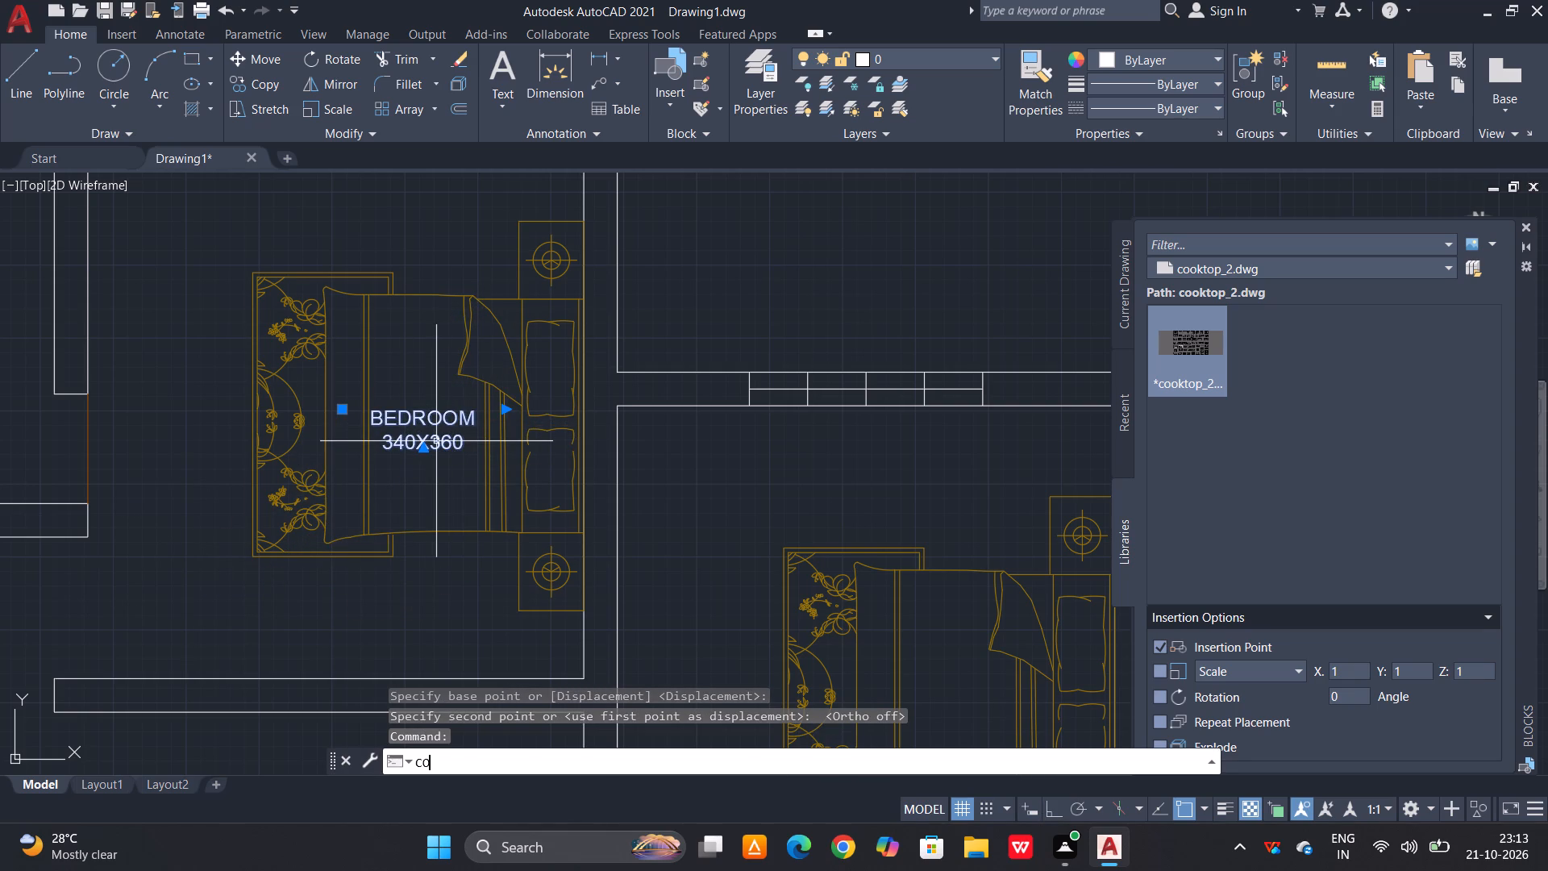
key(space)
click(416, 427)
scroll(476, 429, down, 3)
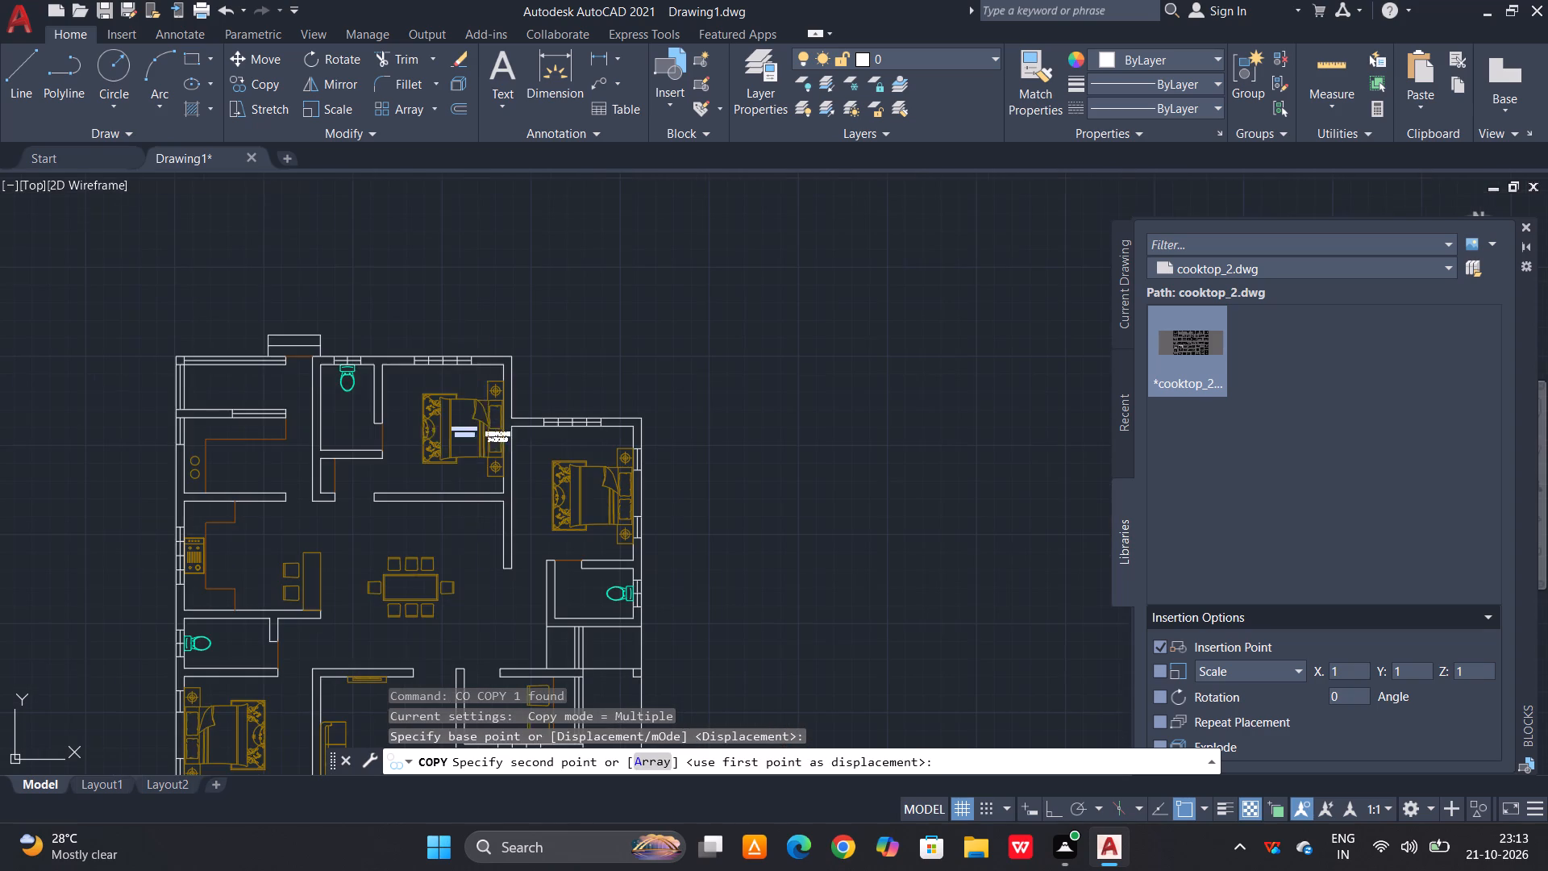
scroll(229, 371, up, 3)
click(196, 404)
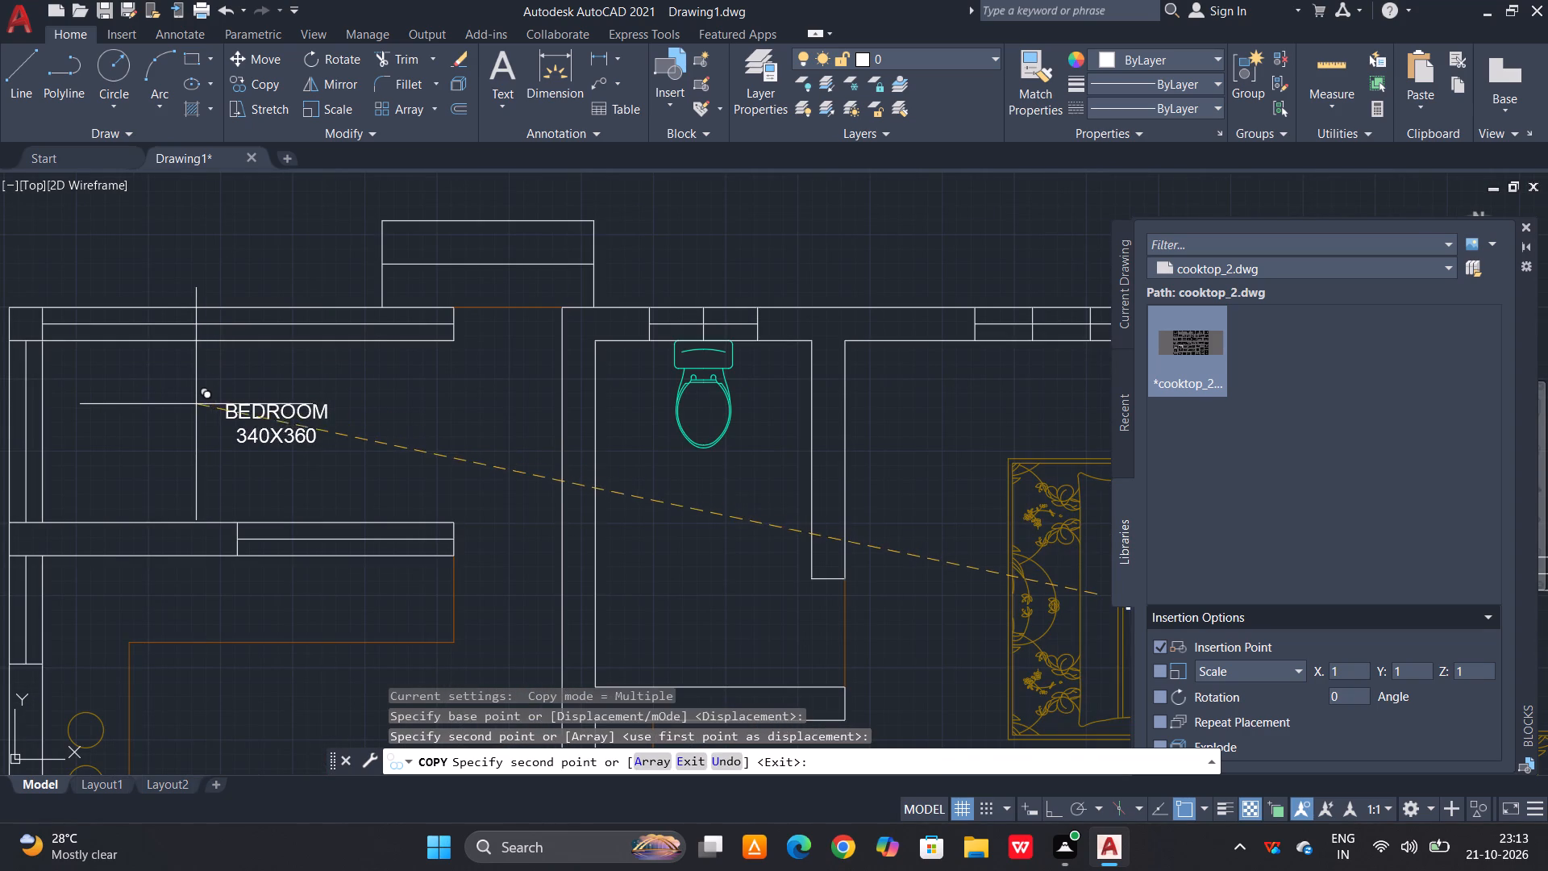
scroll(228, 338, down, 2)
click(232, 486)
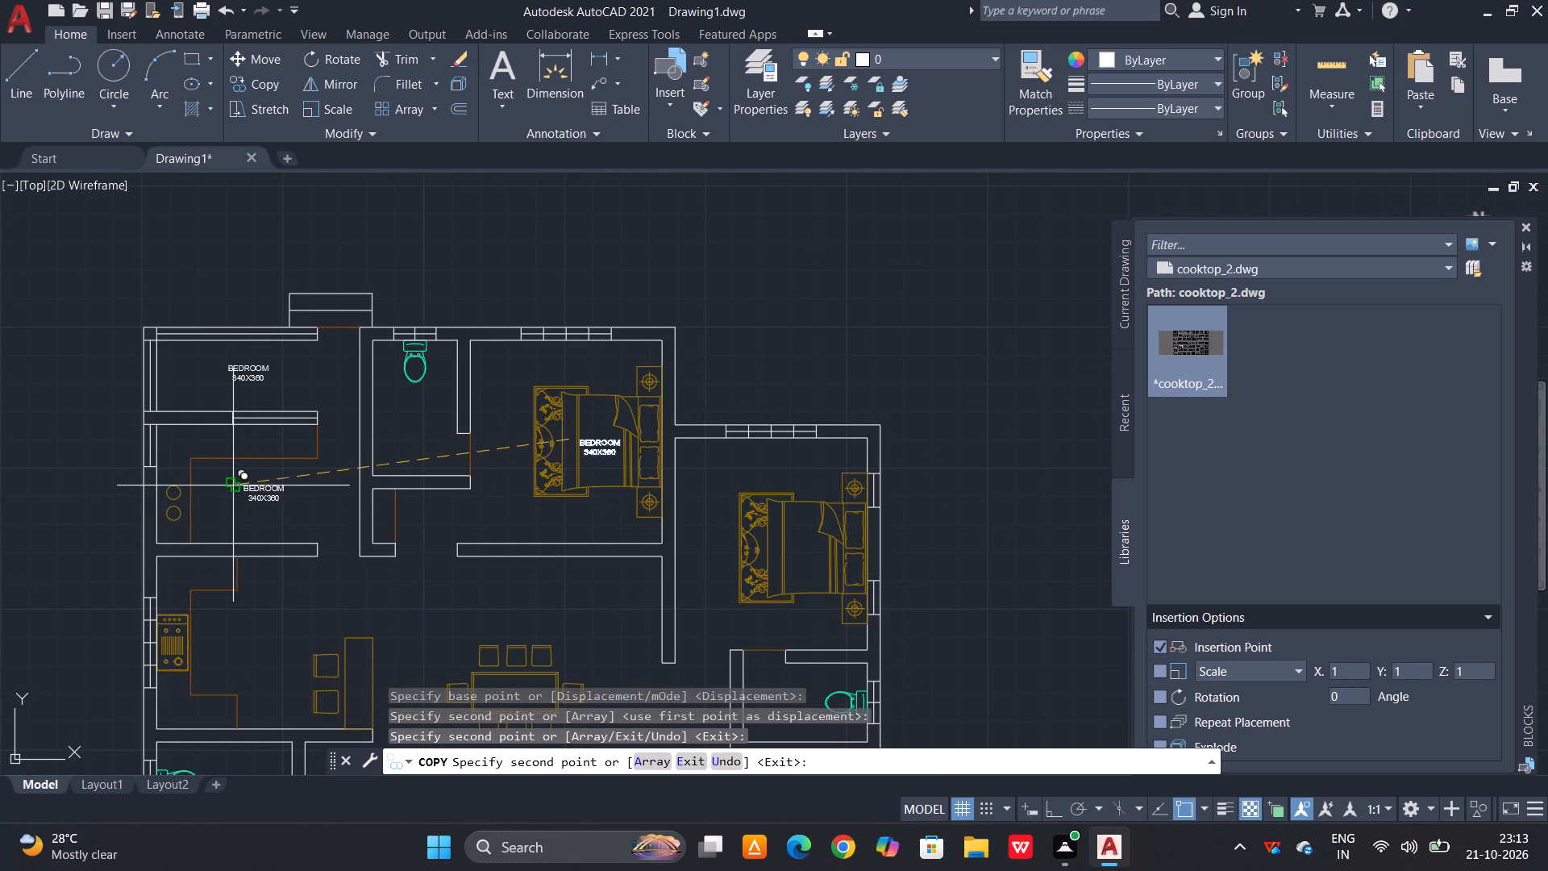
scroll(223, 636, up, 1)
click(219, 639)
scroll(277, 462, down, 2)
scroll(340, 594, up, 3)
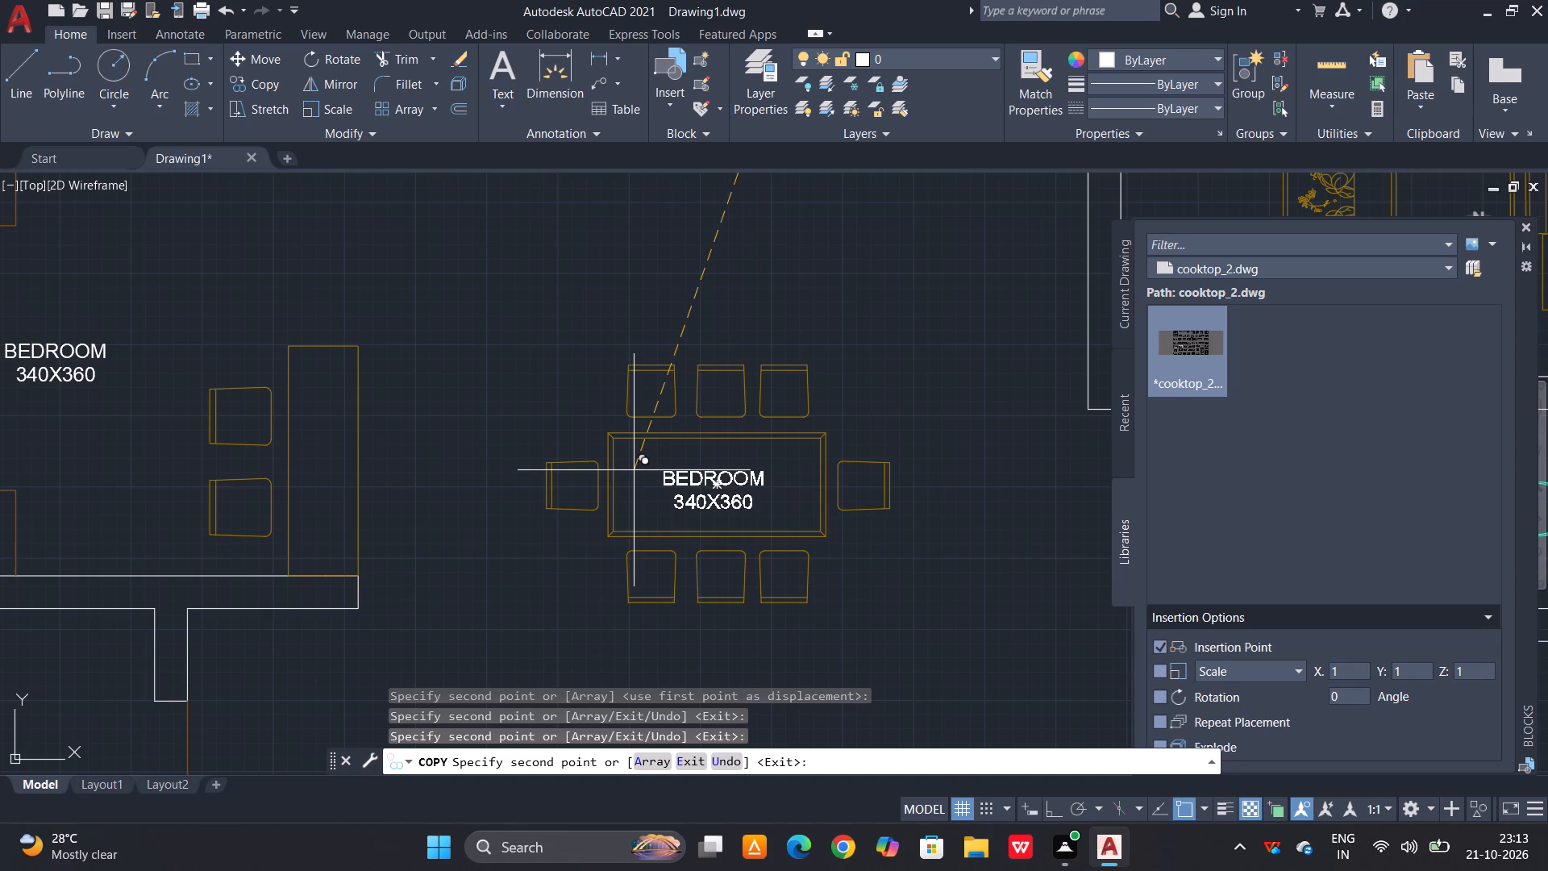
click(634, 470)
Place further copies of the label on the right-hand bedroom's bed, in its adjoining toilet and in the narrow space below that toilet.
scroll(530, 477, down, 2)
scroll(832, 335, up, 1)
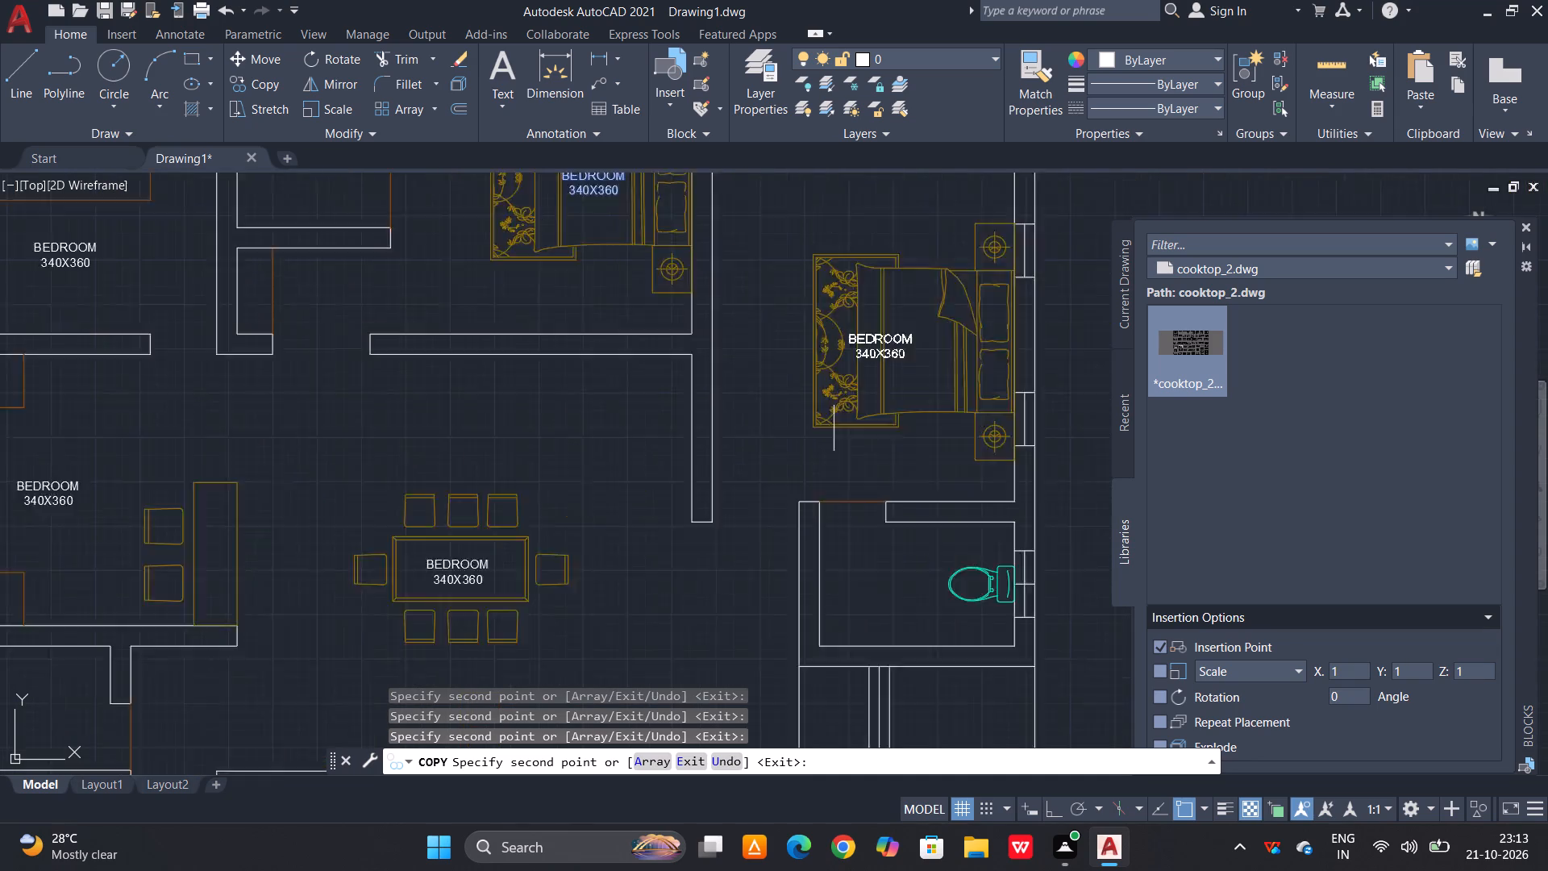
scroll(834, 335, up, 2)
middle_drag(851, 335, 538, 337)
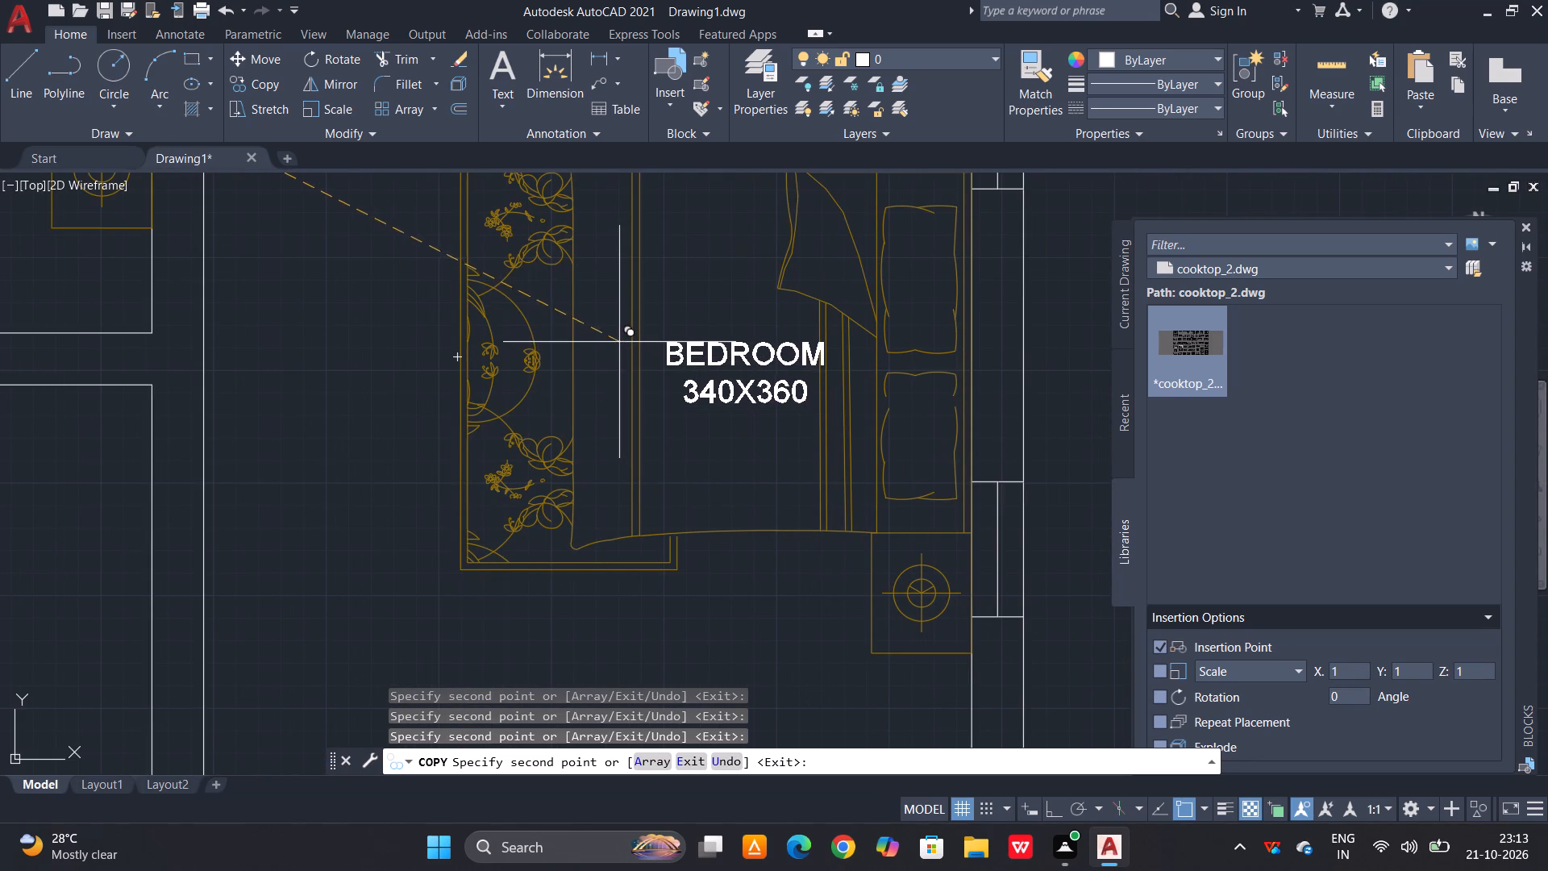
click(610, 333)
scroll(632, 185, down, 3)
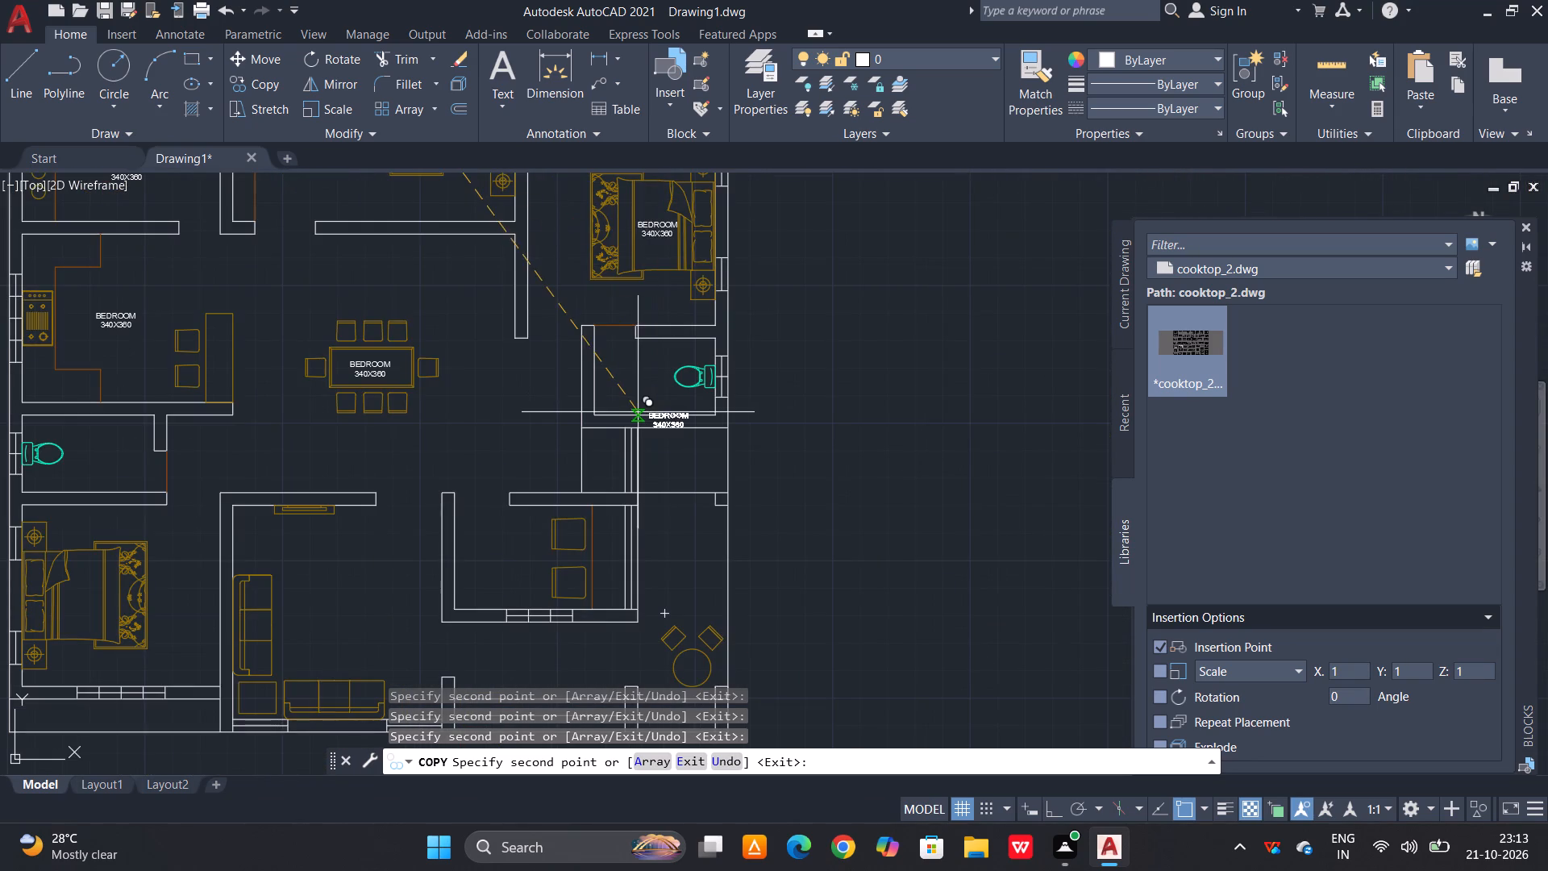
scroll(638, 412, up, 2)
click(566, 319)
scroll(581, 260, down, 2)
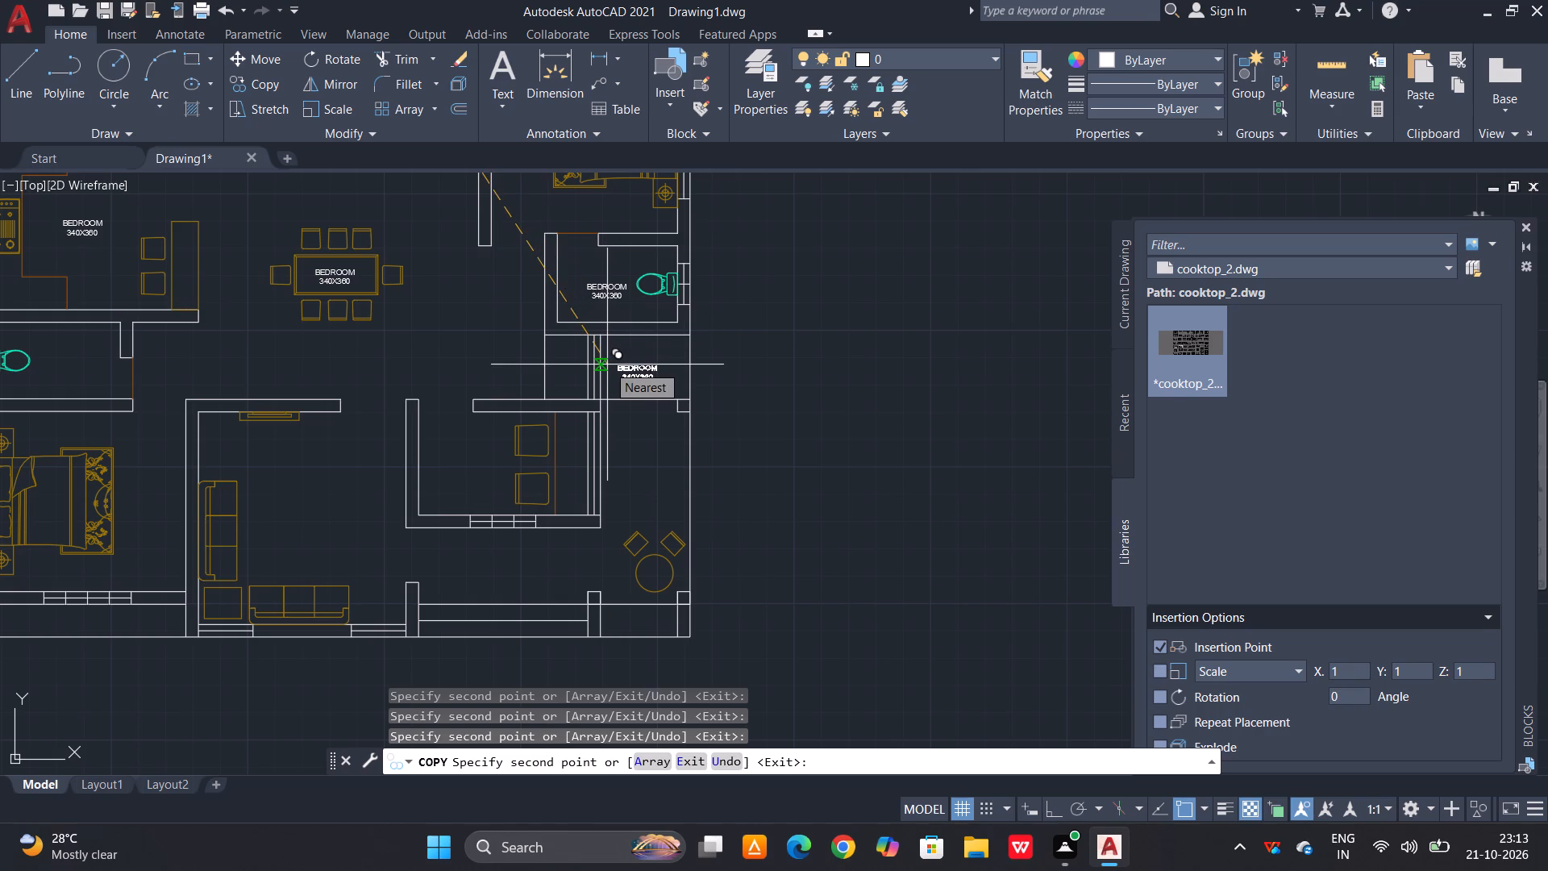
scroll(518, 366, up, 2)
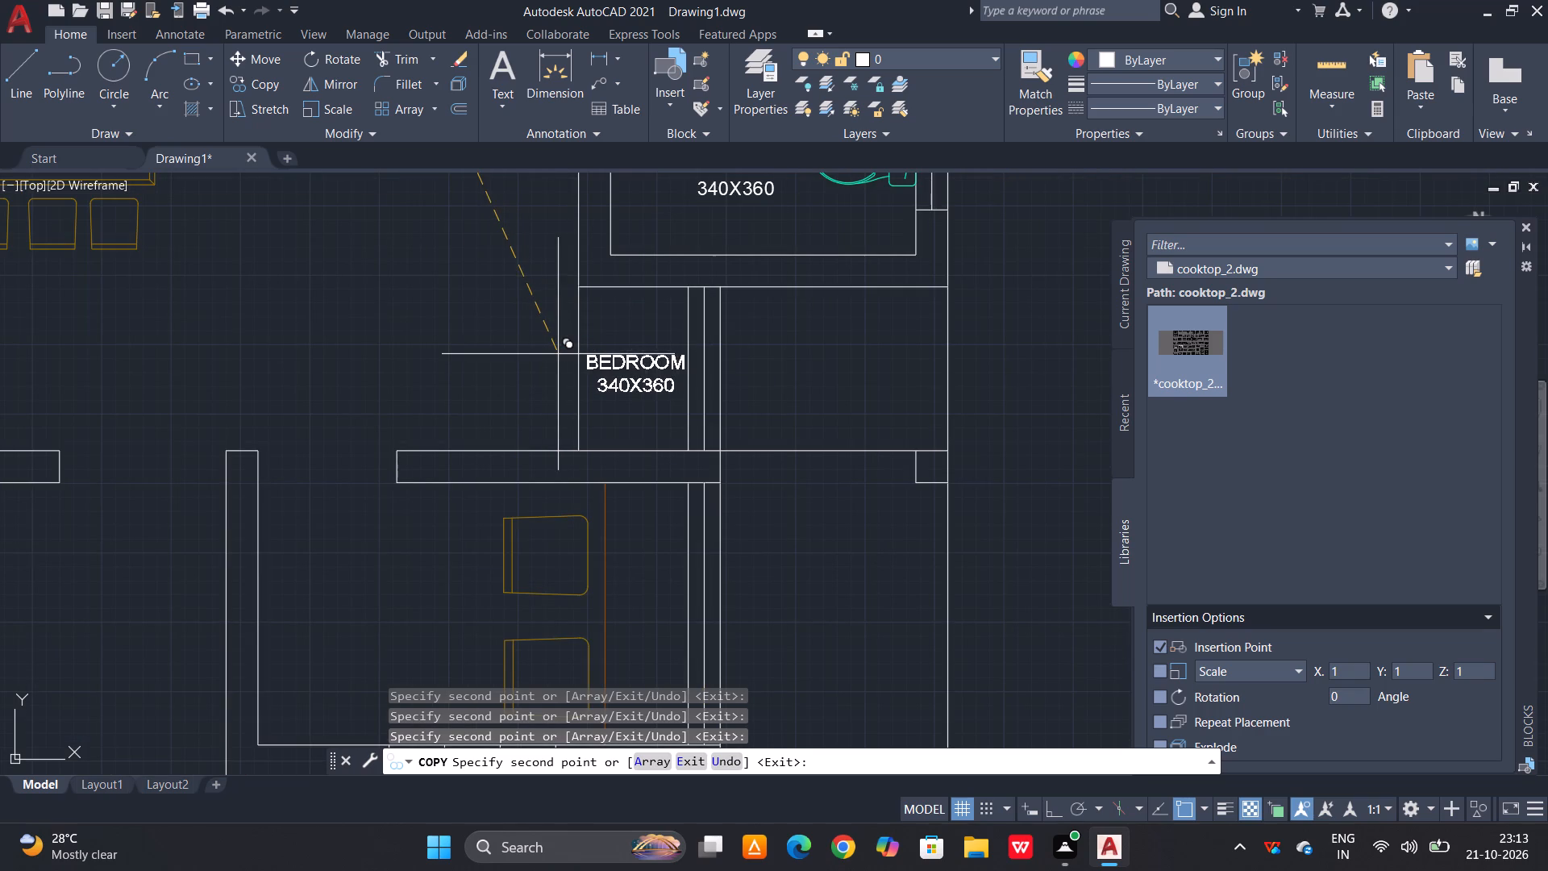
click(558, 354)
Place label copies beside the two chairs in the small lower room and in the open area beneath that room's window.
scroll(597, 253, down, 2)
scroll(506, 397, up, 2)
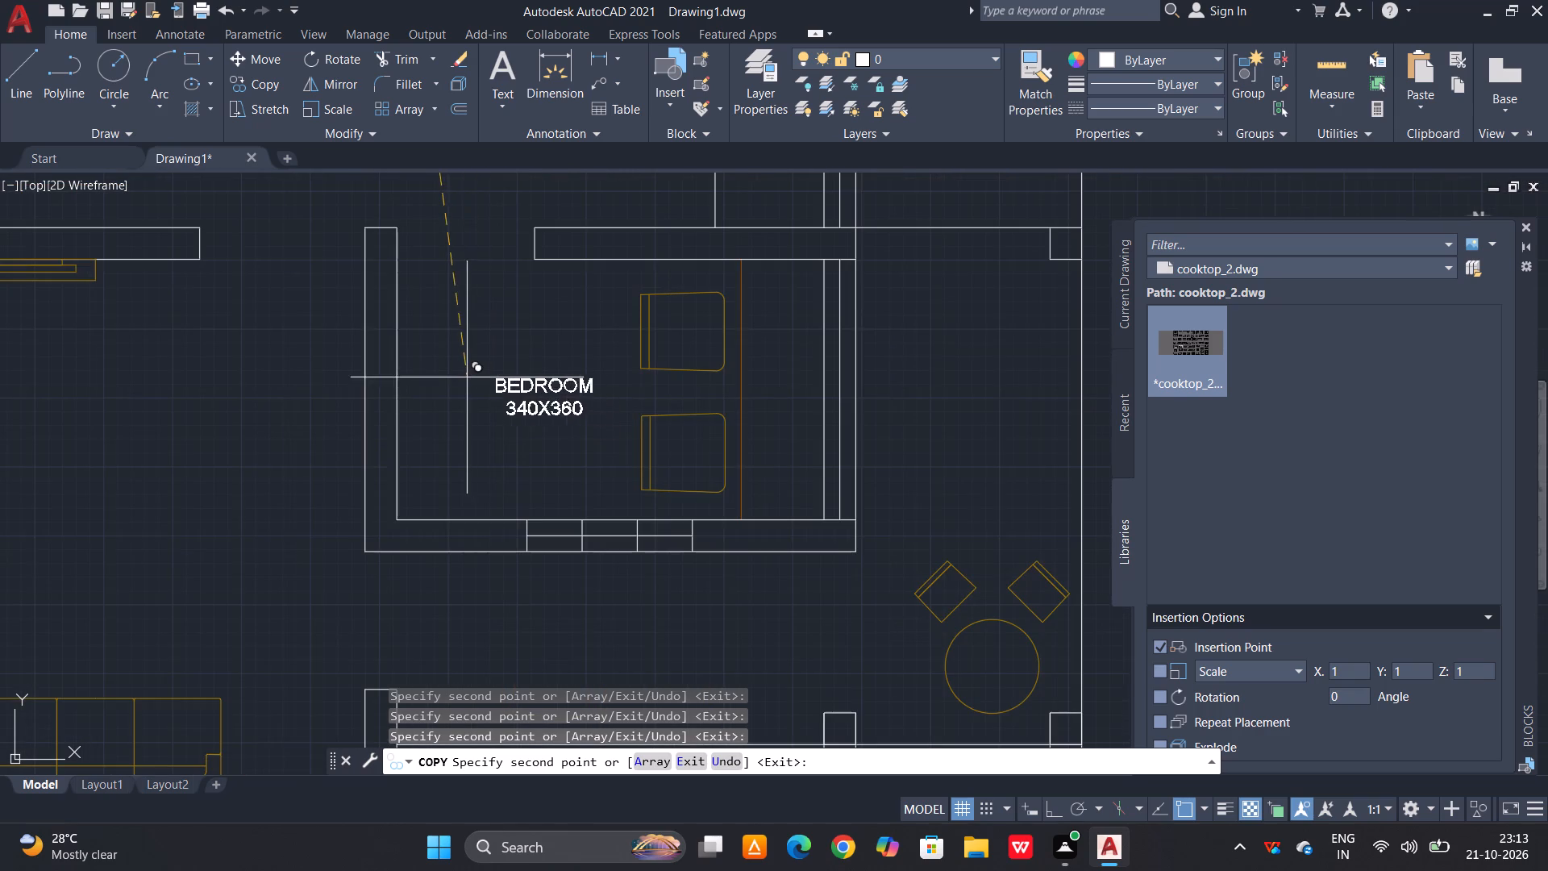
click(463, 371)
scroll(563, 314, down, 2)
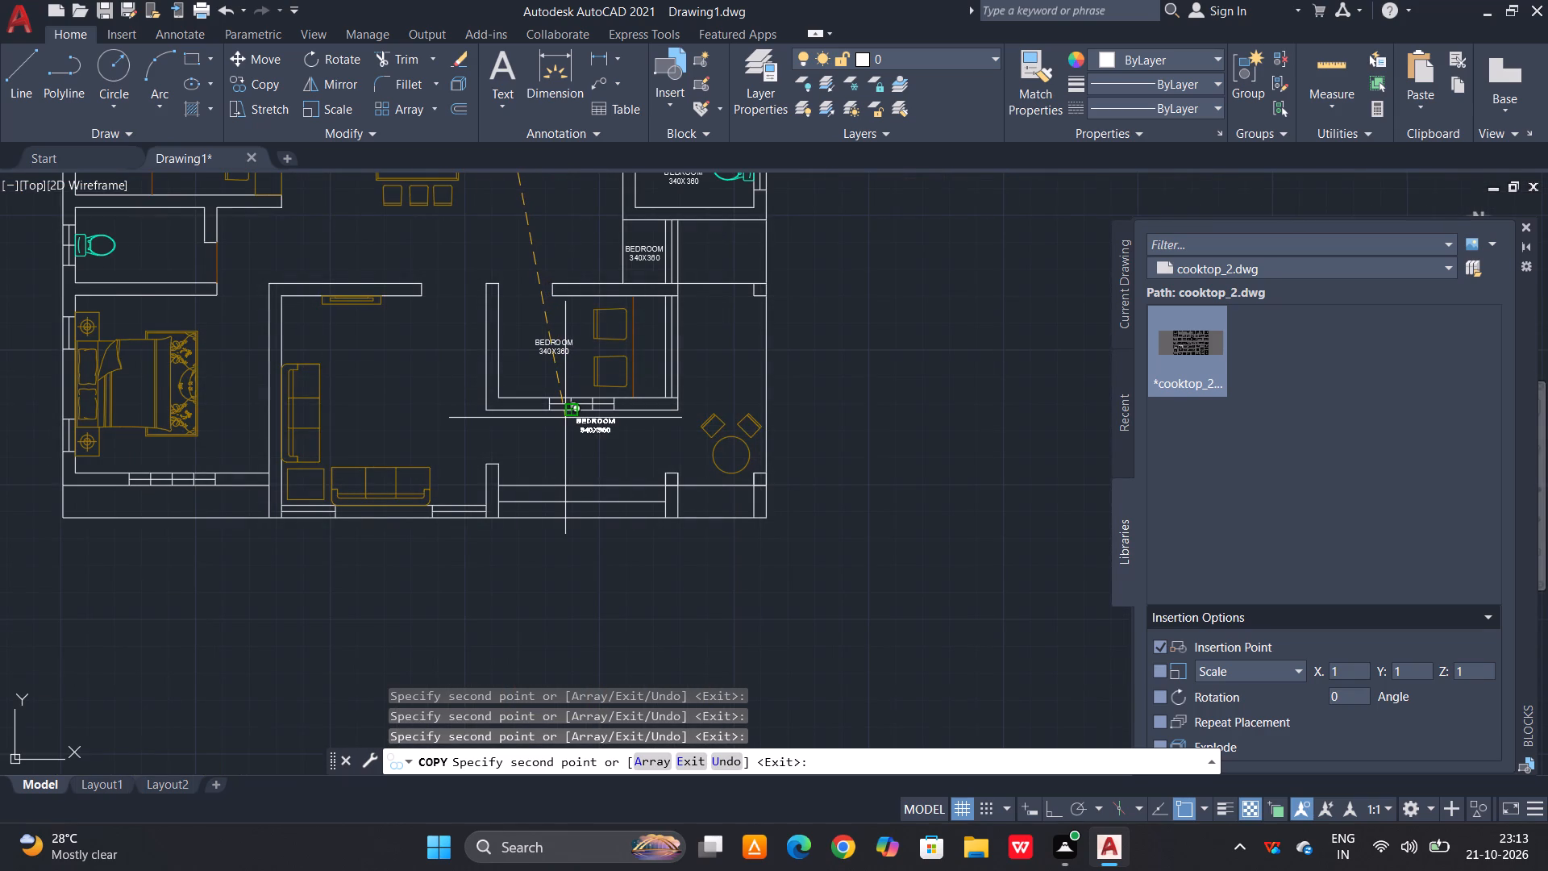
middle_drag(570, 488, 591, 431)
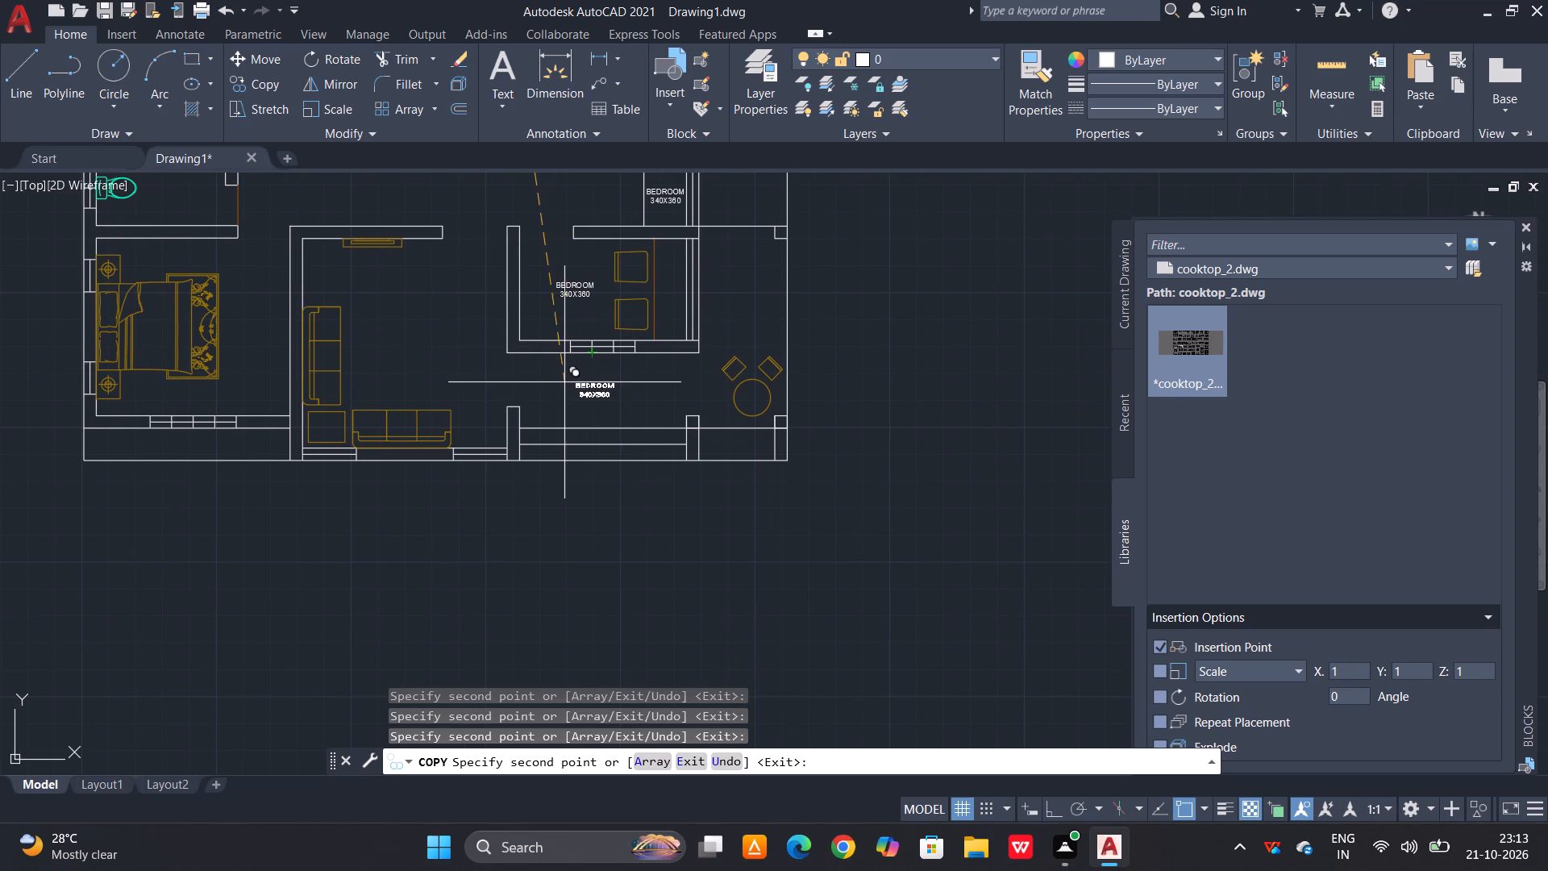
click(564, 382)
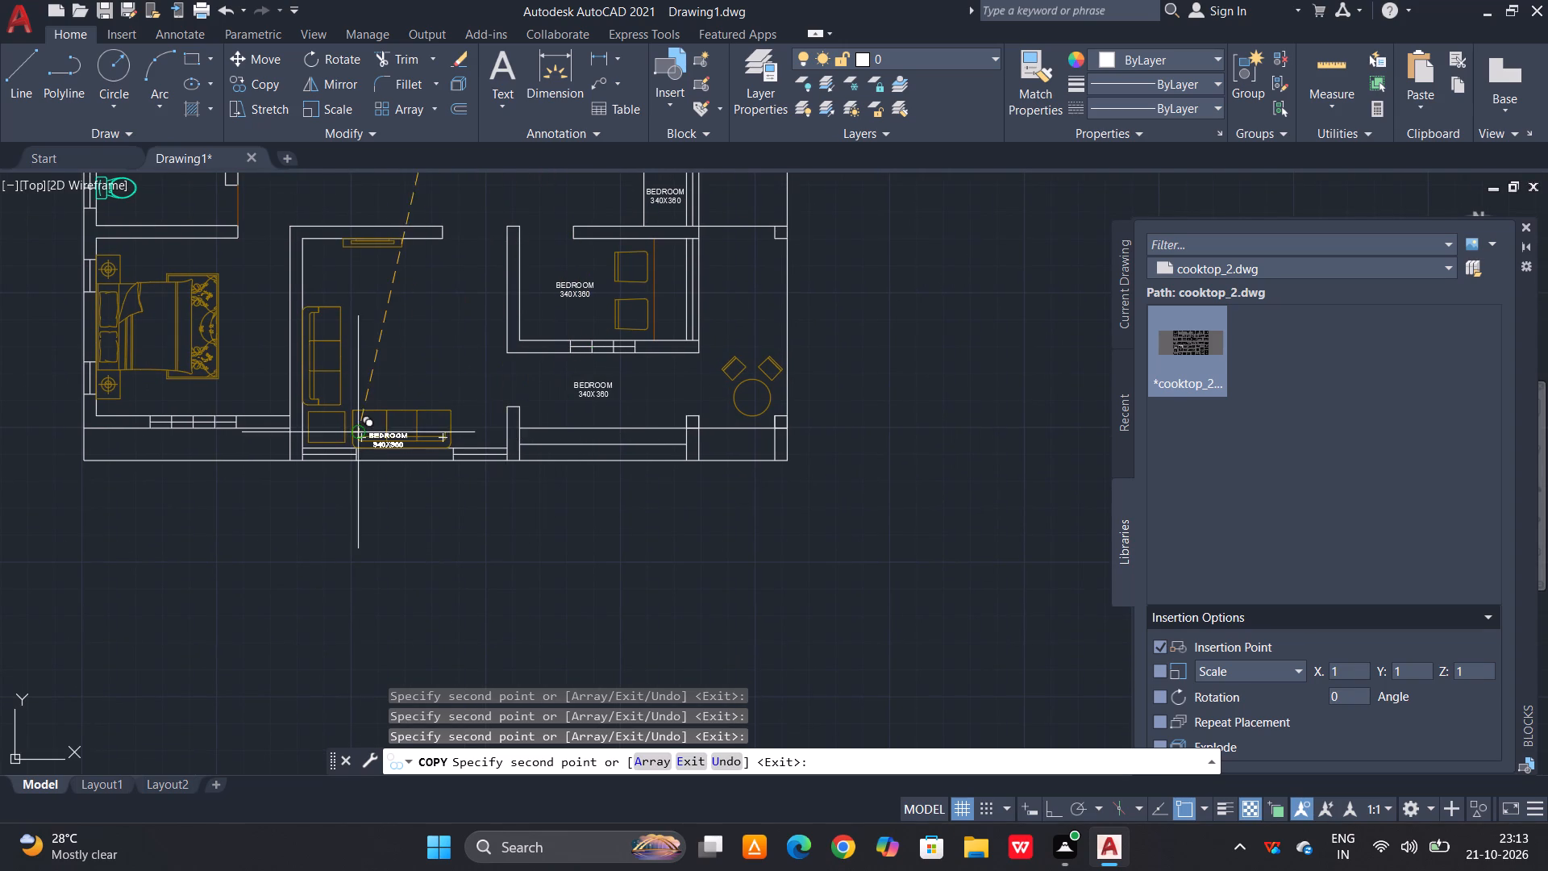
Place label copies below the living room's TV unit, in the middle of the living room and on the lower-left bed, ending the copying.
middle_drag(353, 431, 477, 493)
scroll(491, 303, up, 2)
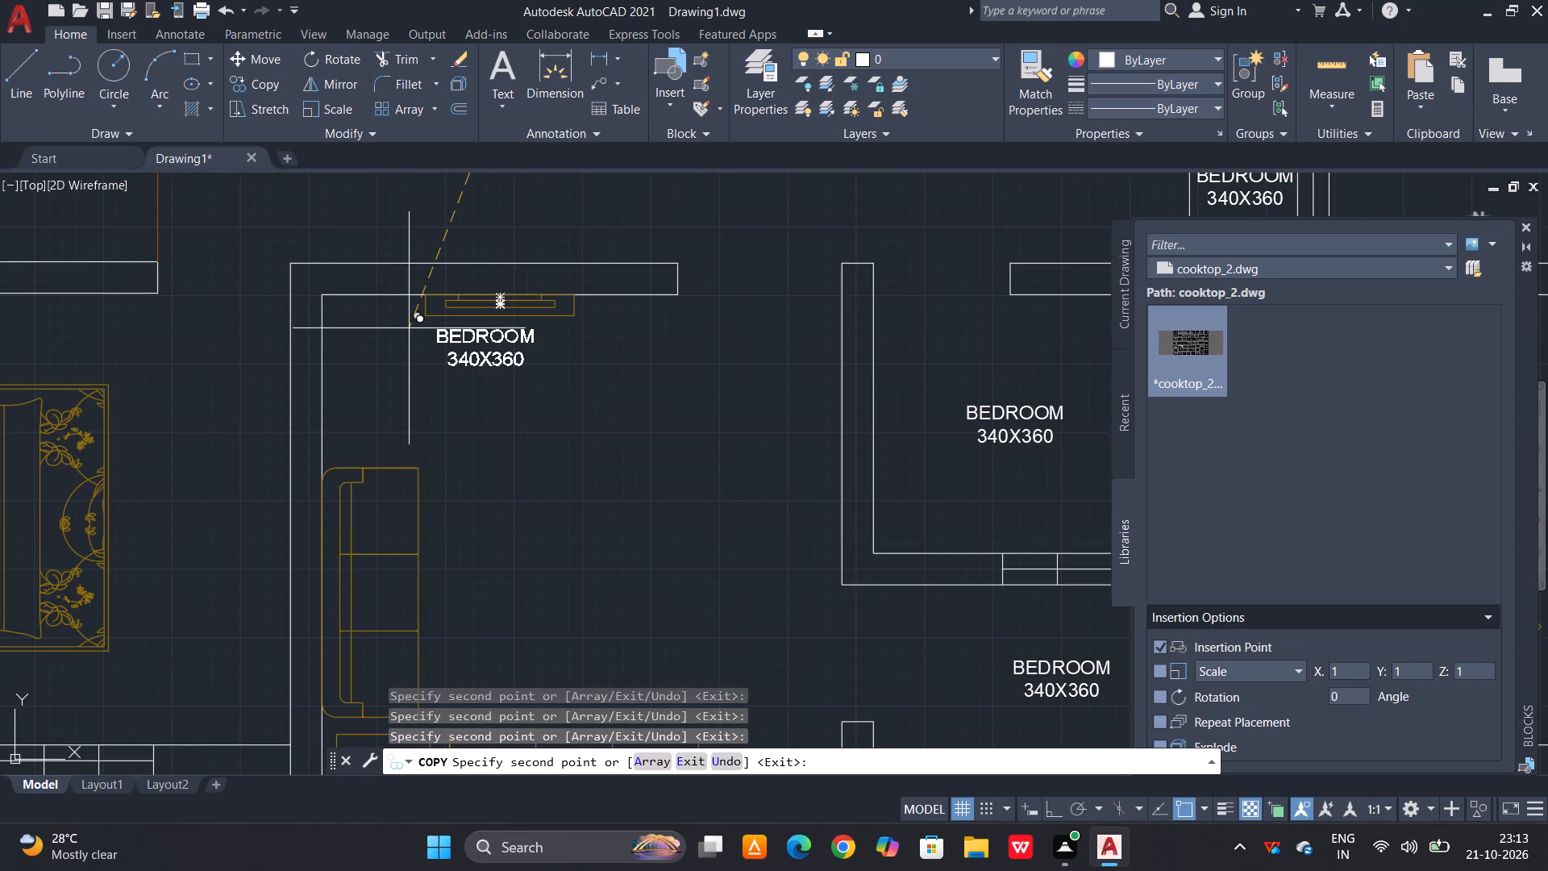
click(411, 327)
click(517, 527)
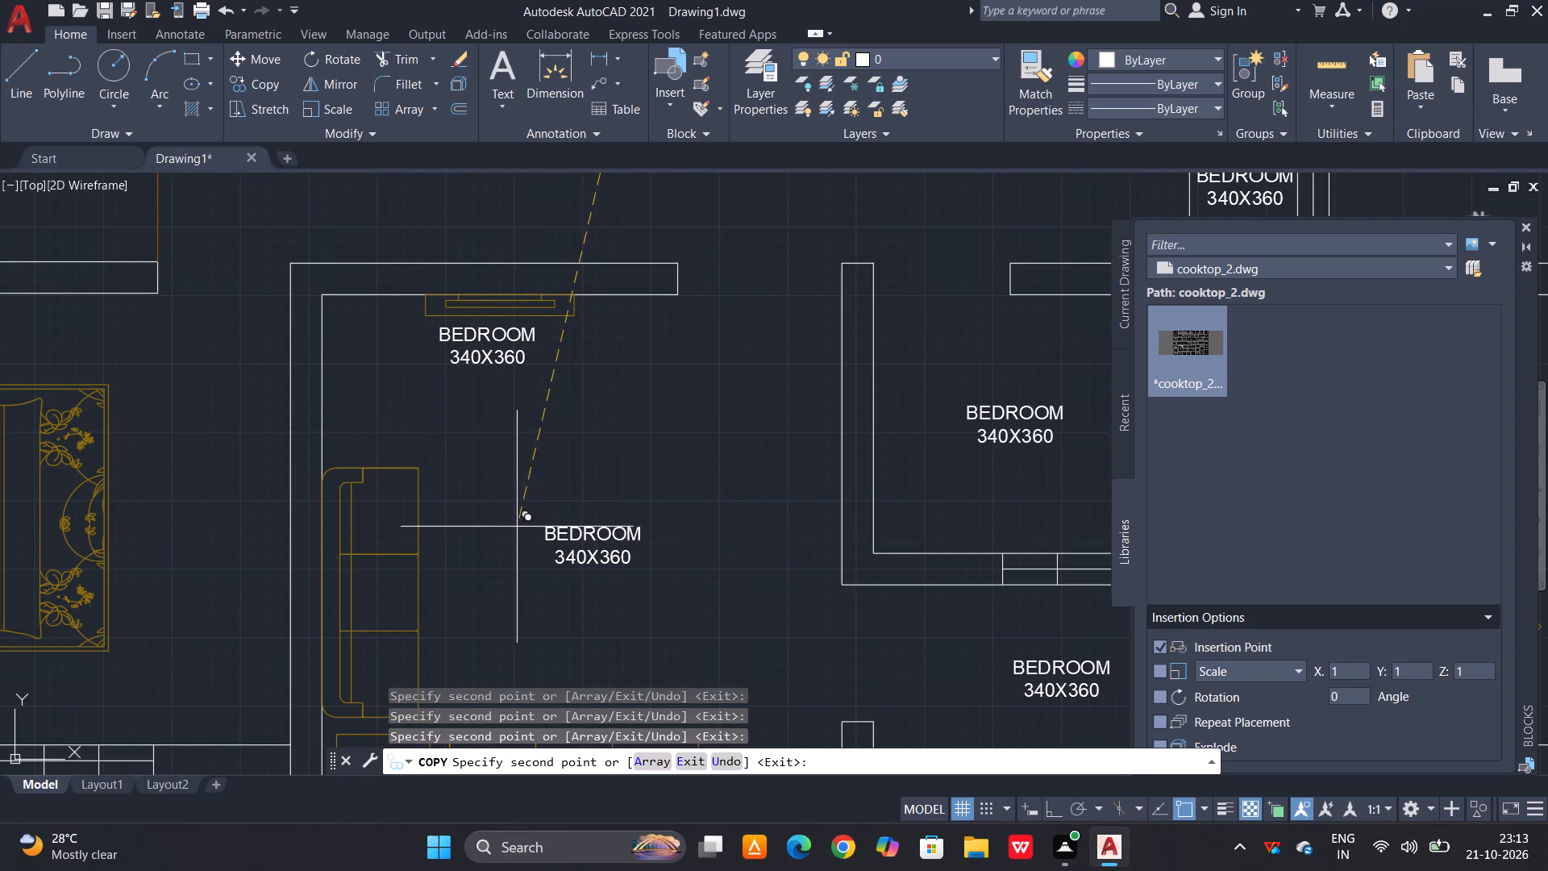
scroll(651, 438, down, 2)
scroll(310, 473, up, 3)
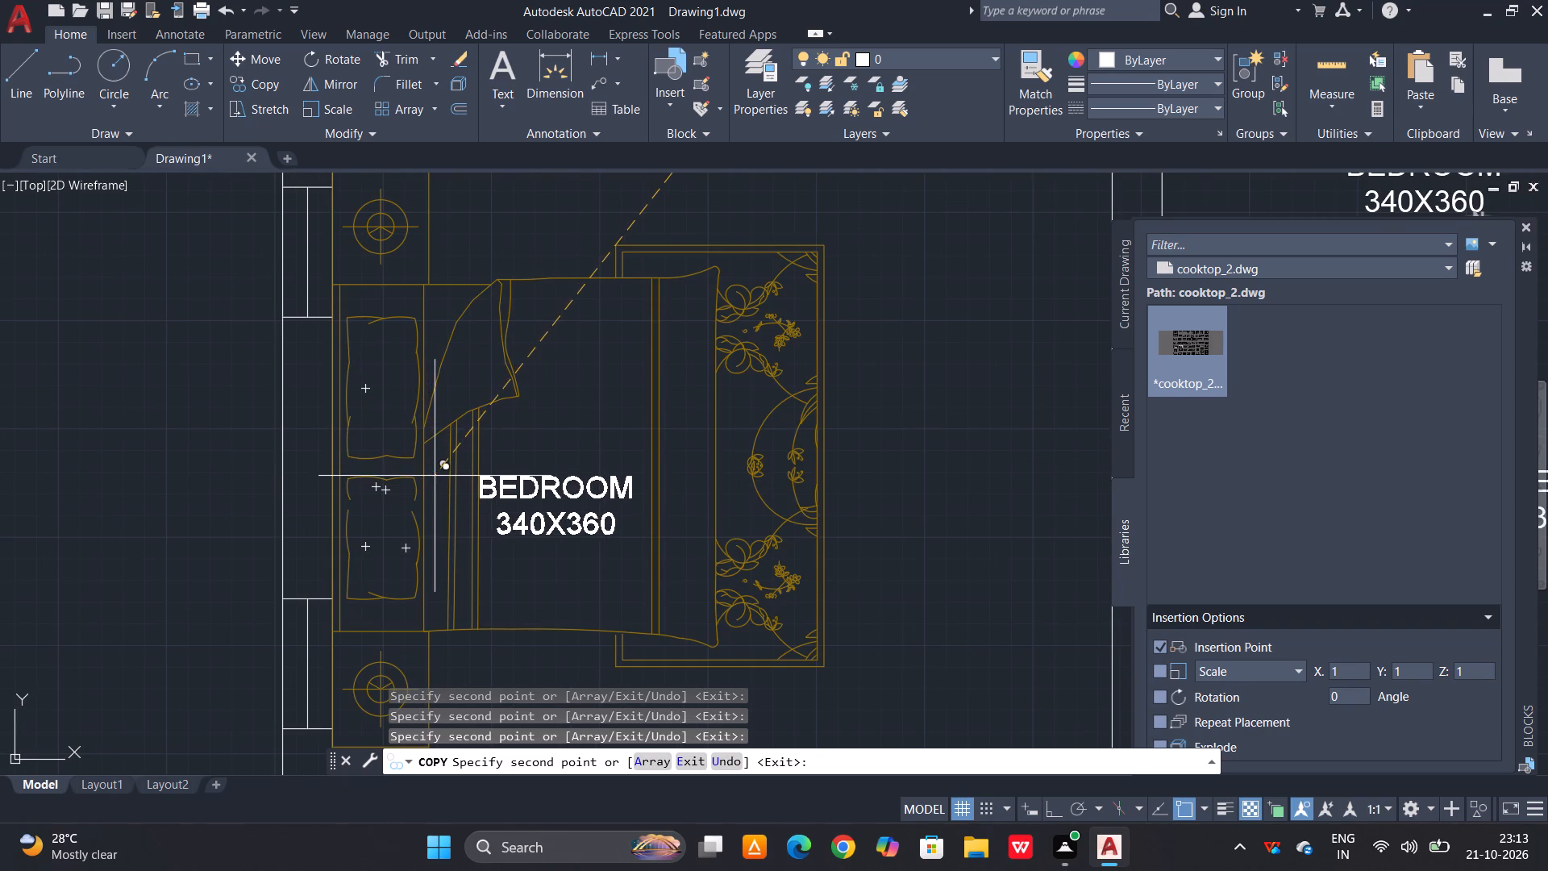
click(451, 462)
scroll(451, 504, down, 4)
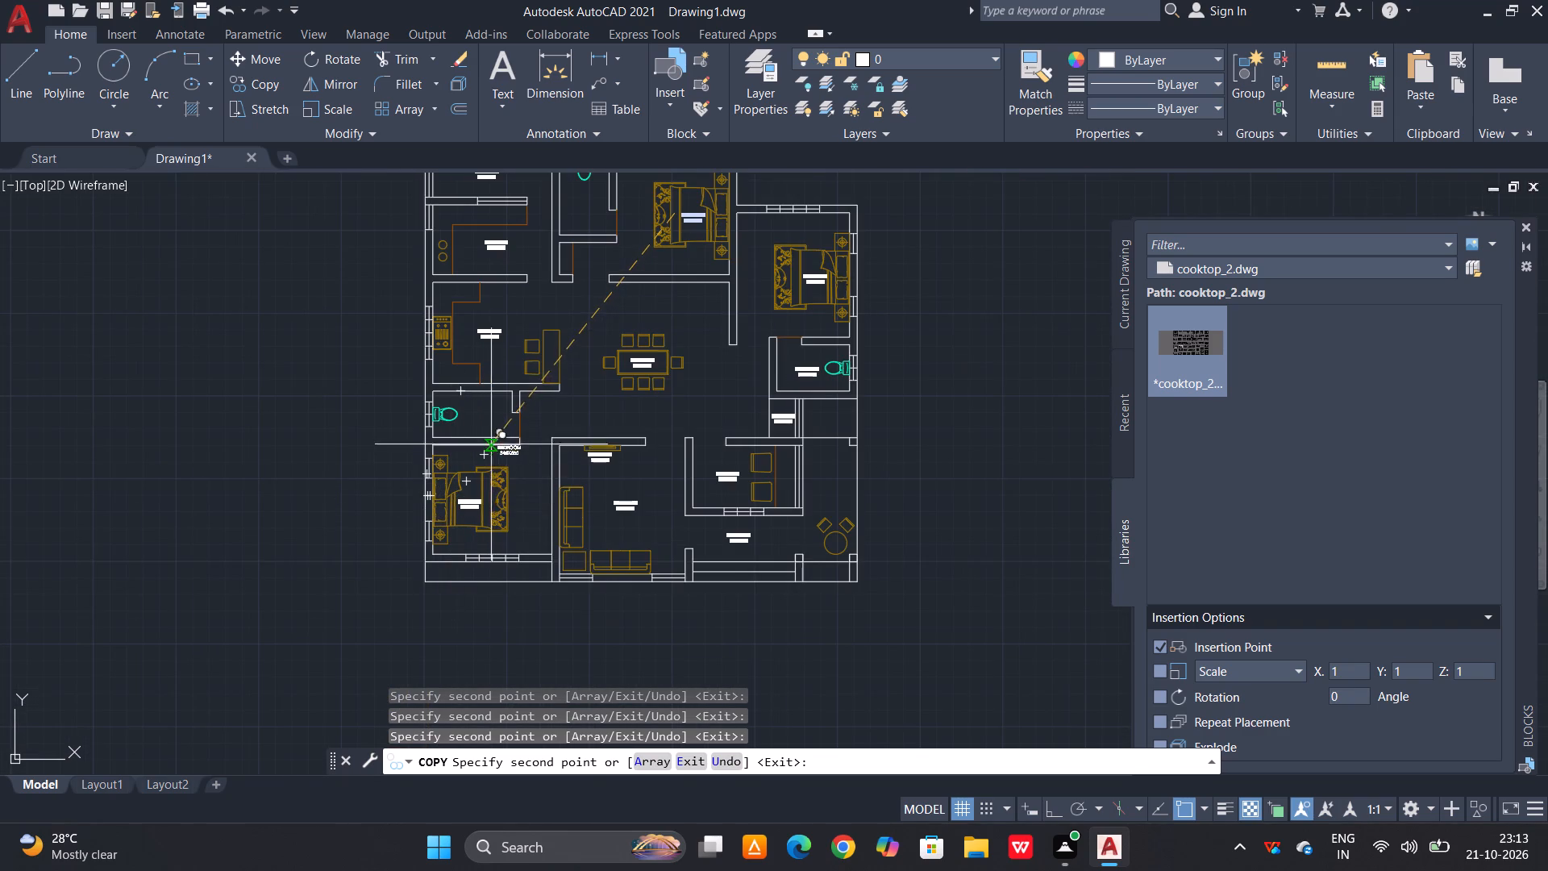
key(Escape)
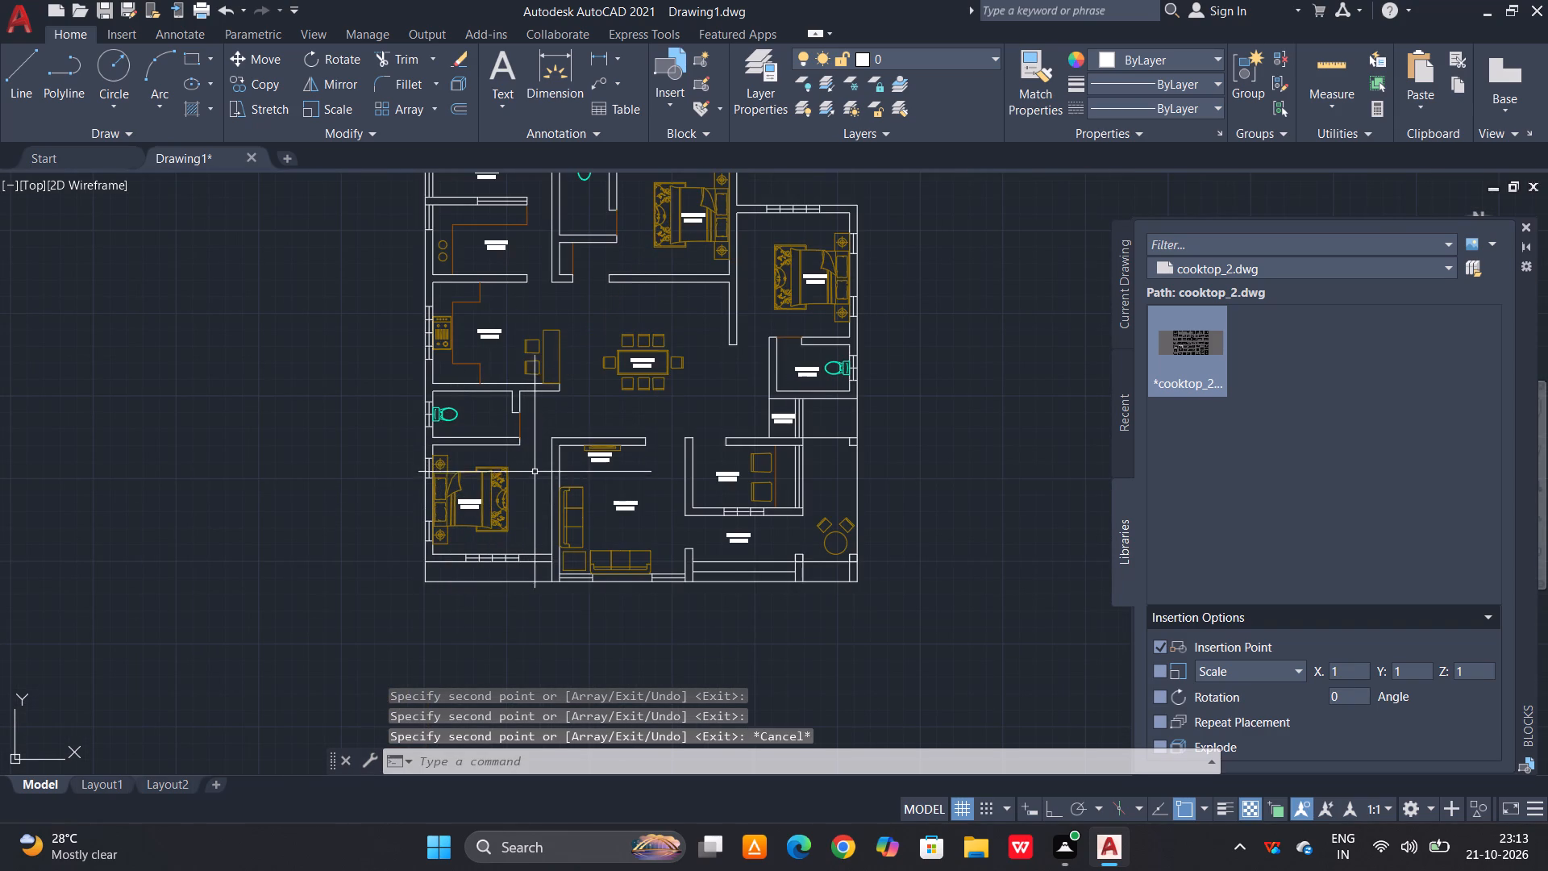
key(Escape)
Replace the name BEDROOM with UTILITY in the upper-left room's label, keeping the dimensions on the second line.
middle_drag(610, 385, 717, 635)
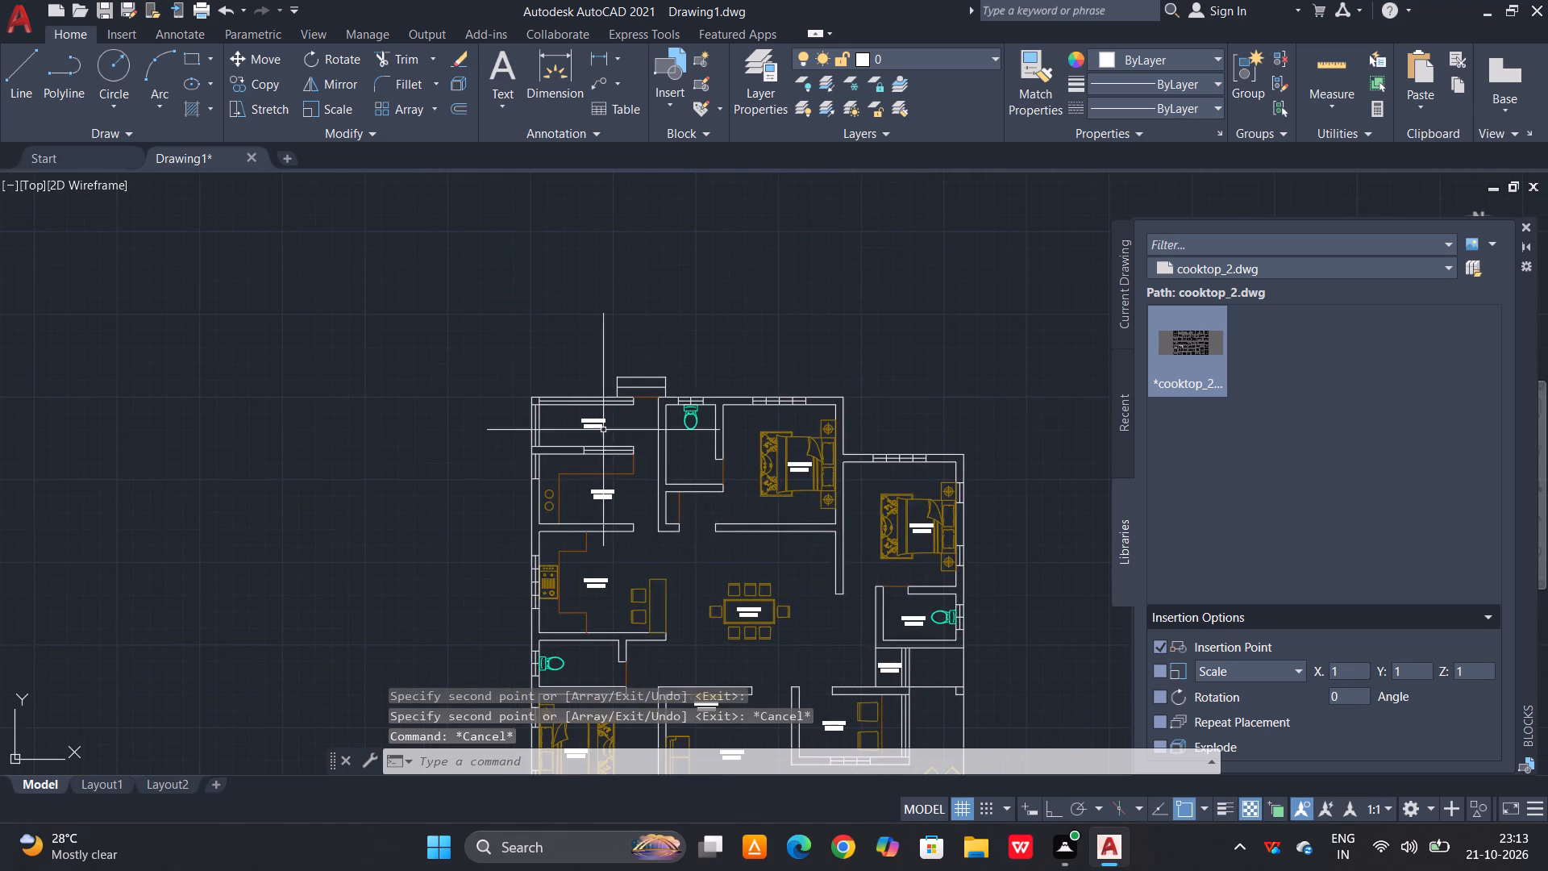
scroll(583, 395, up, 3)
double_click(593, 498)
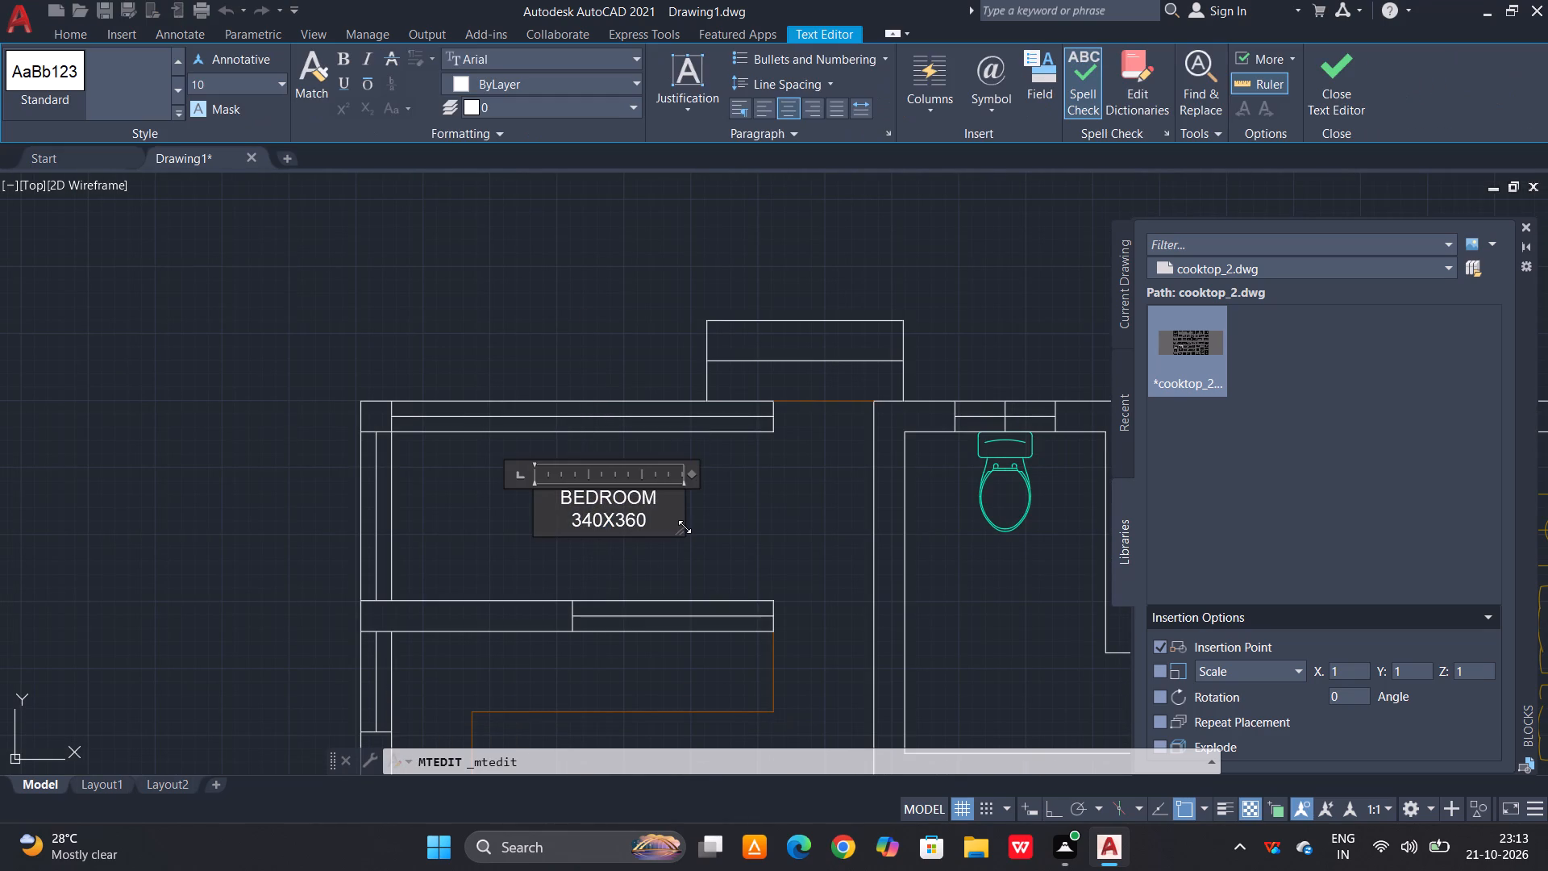
scroll(700, 523, up, 1)
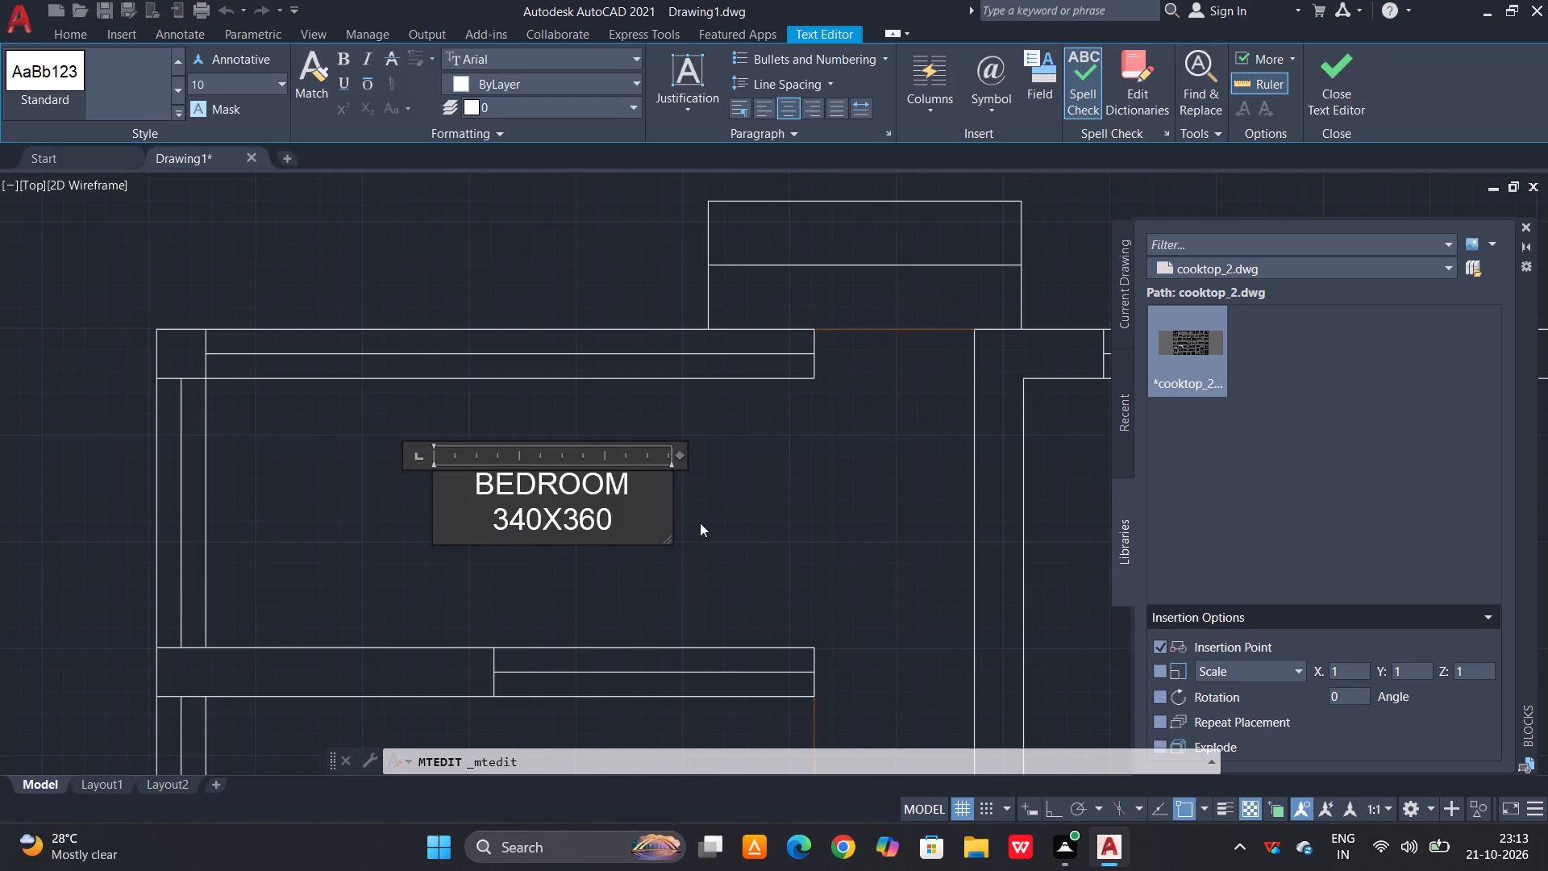
drag(645, 485, 443, 490)
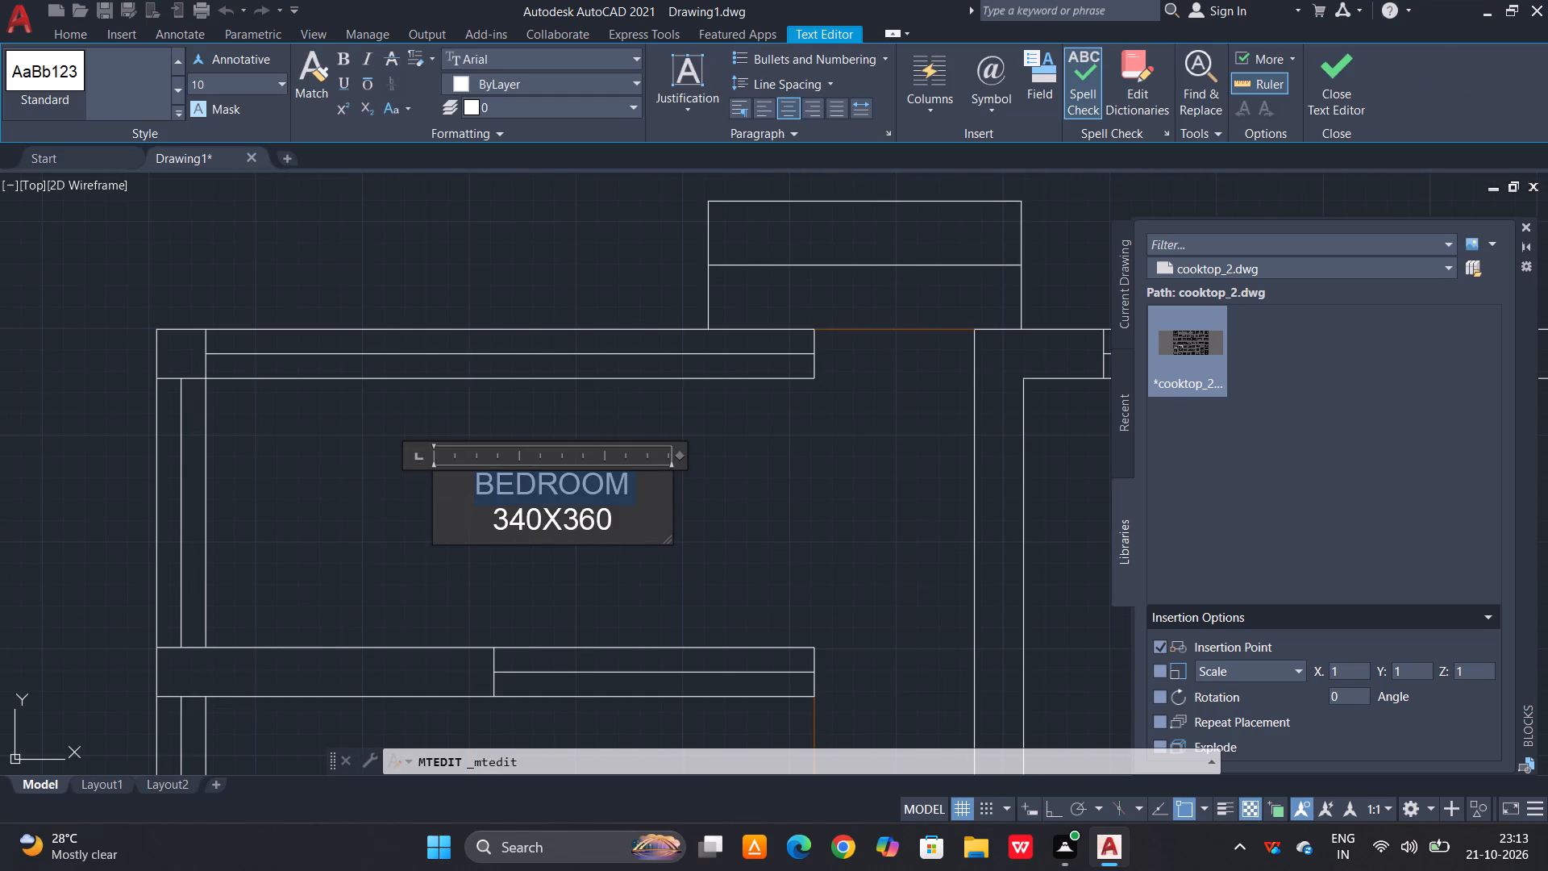
key(u)
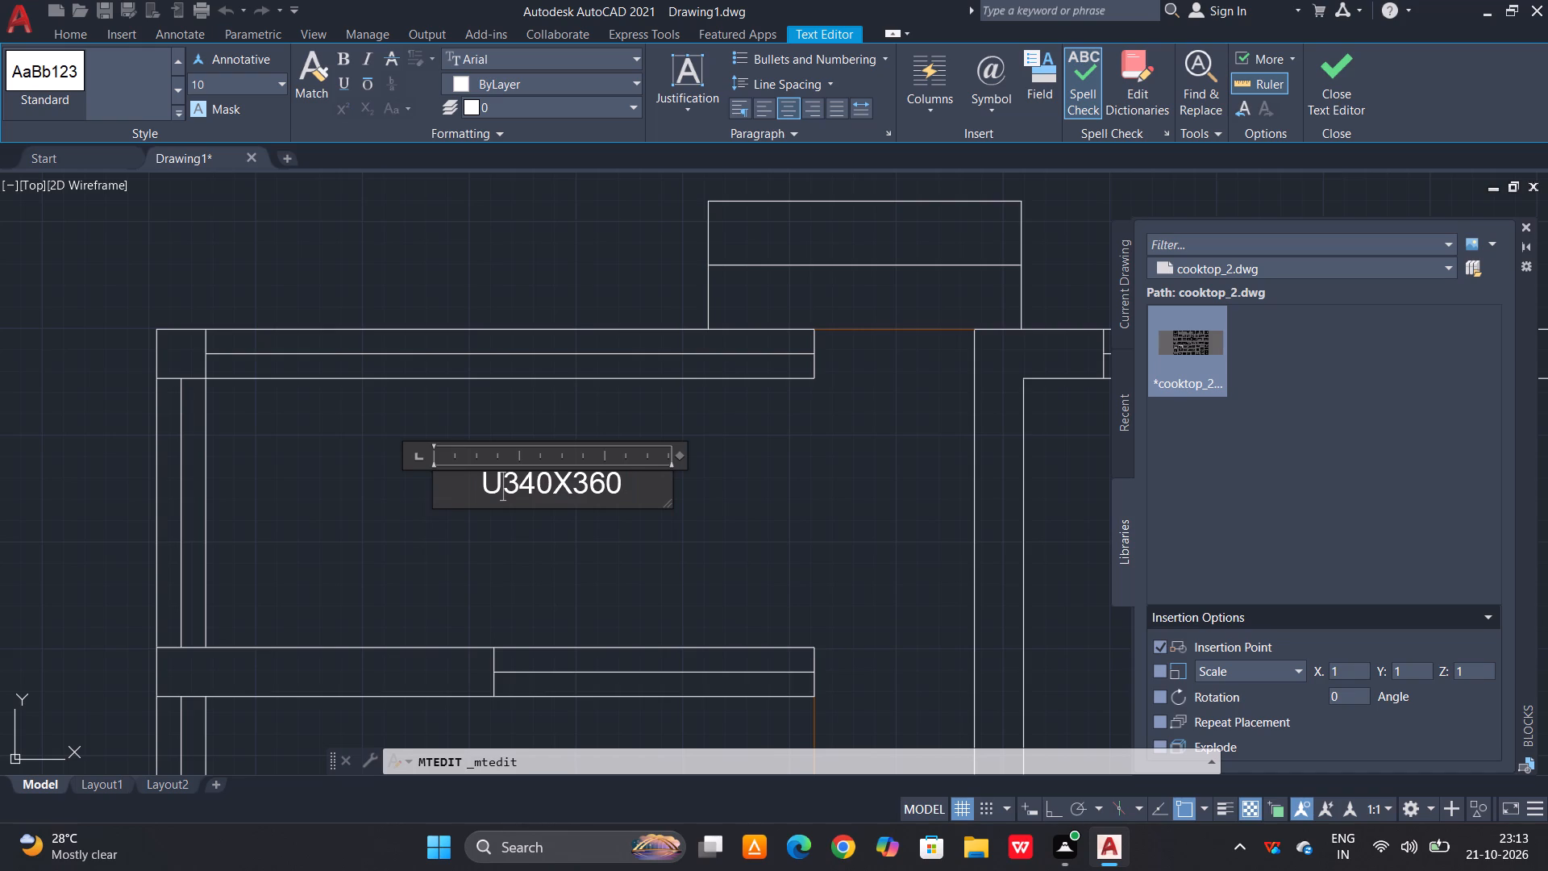
text(TILITY)
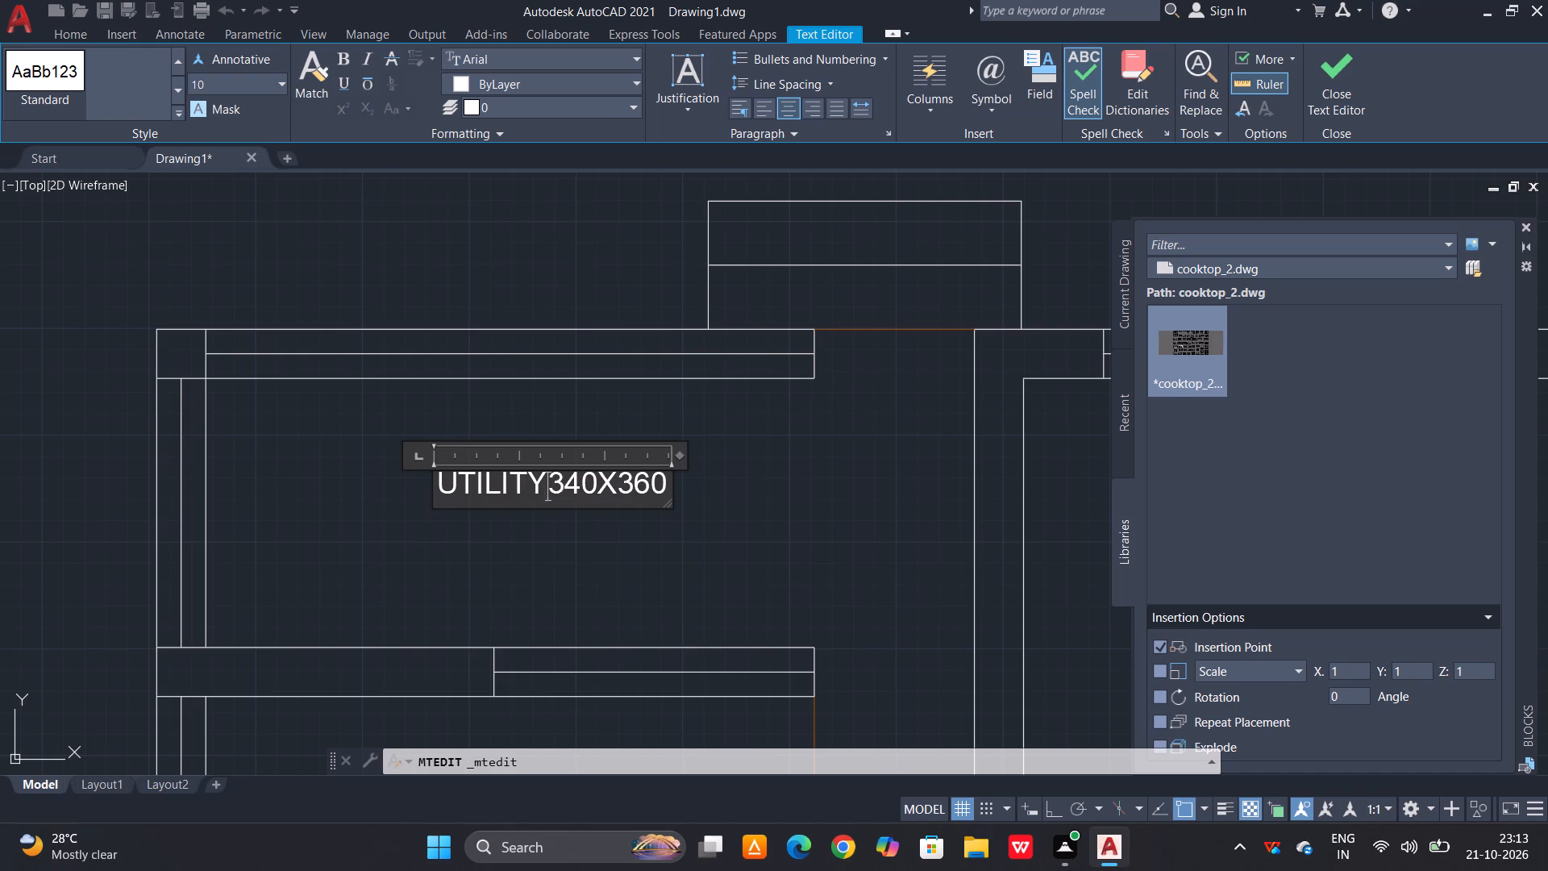
key(Return)
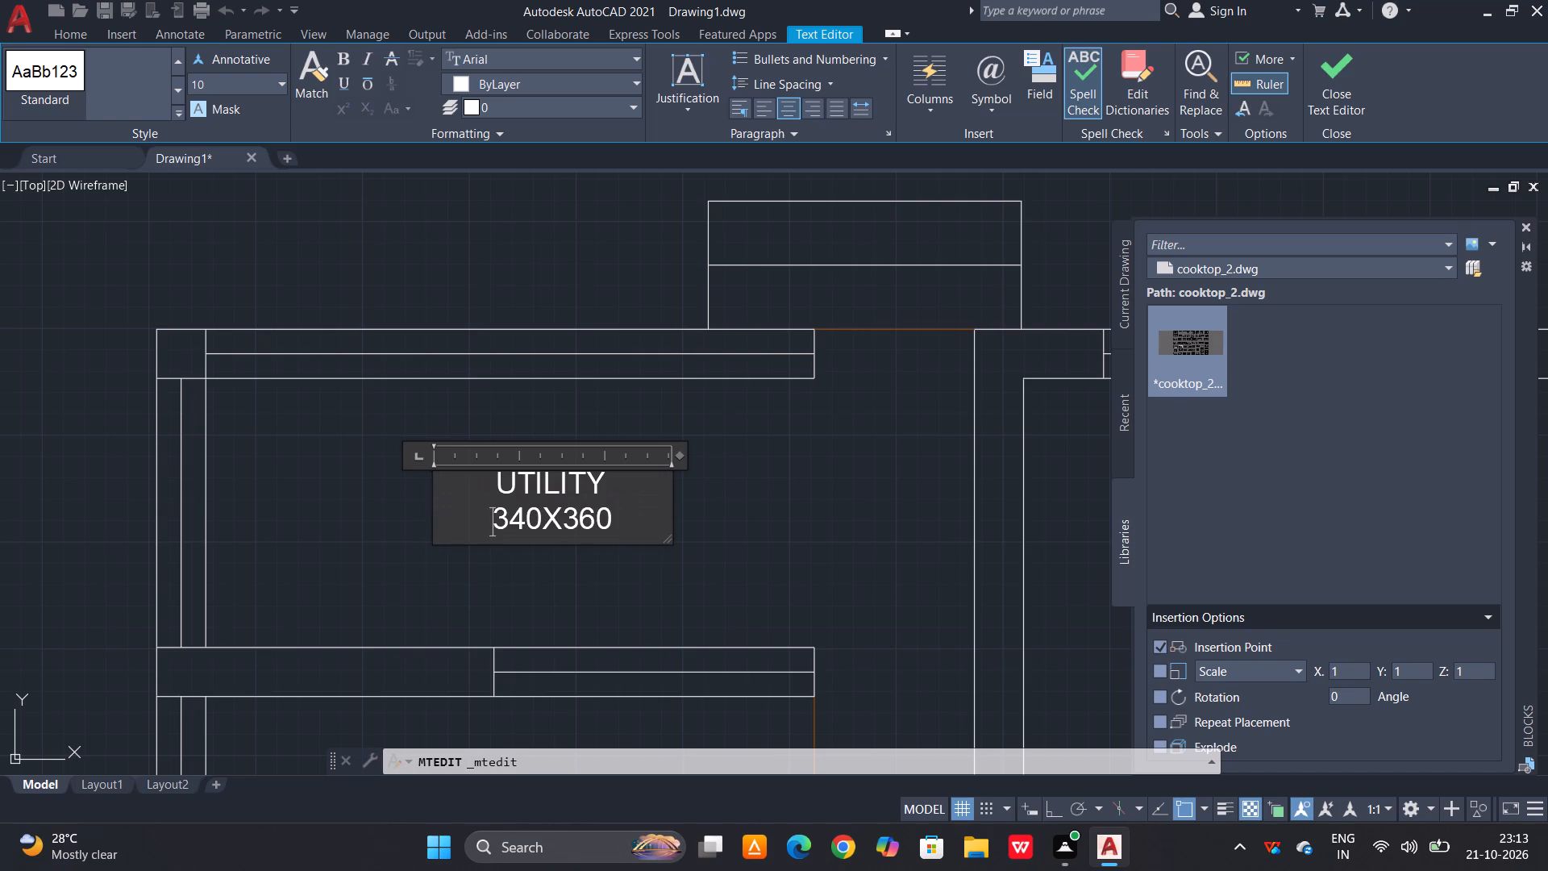
Set the utility label's dimension line to 360X126 and finish editing the text.
click(525, 526)
key(BackSpace)
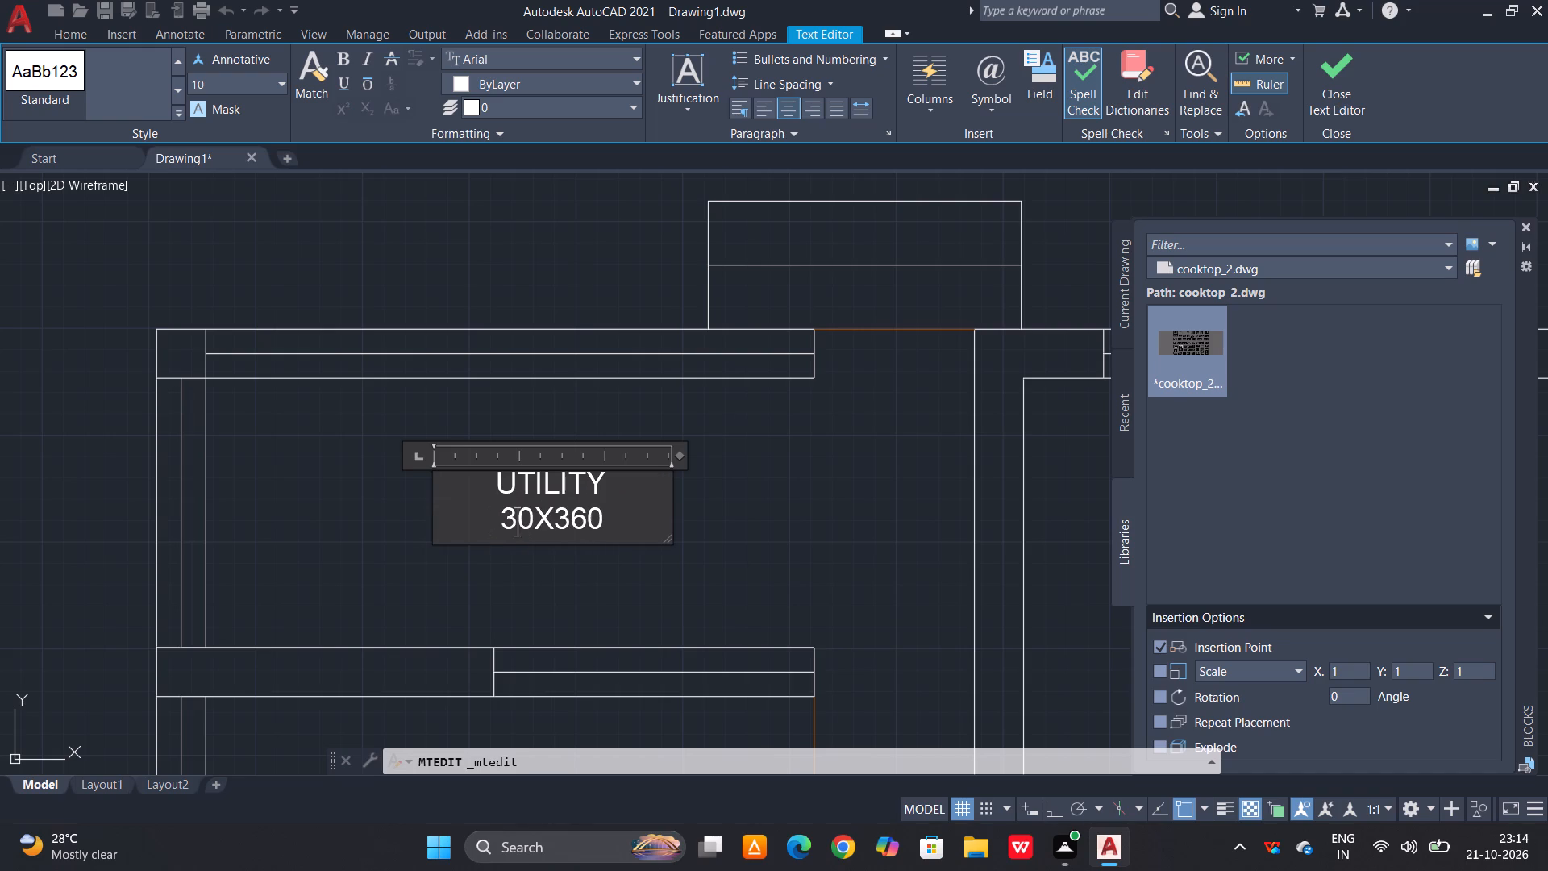
key(6)
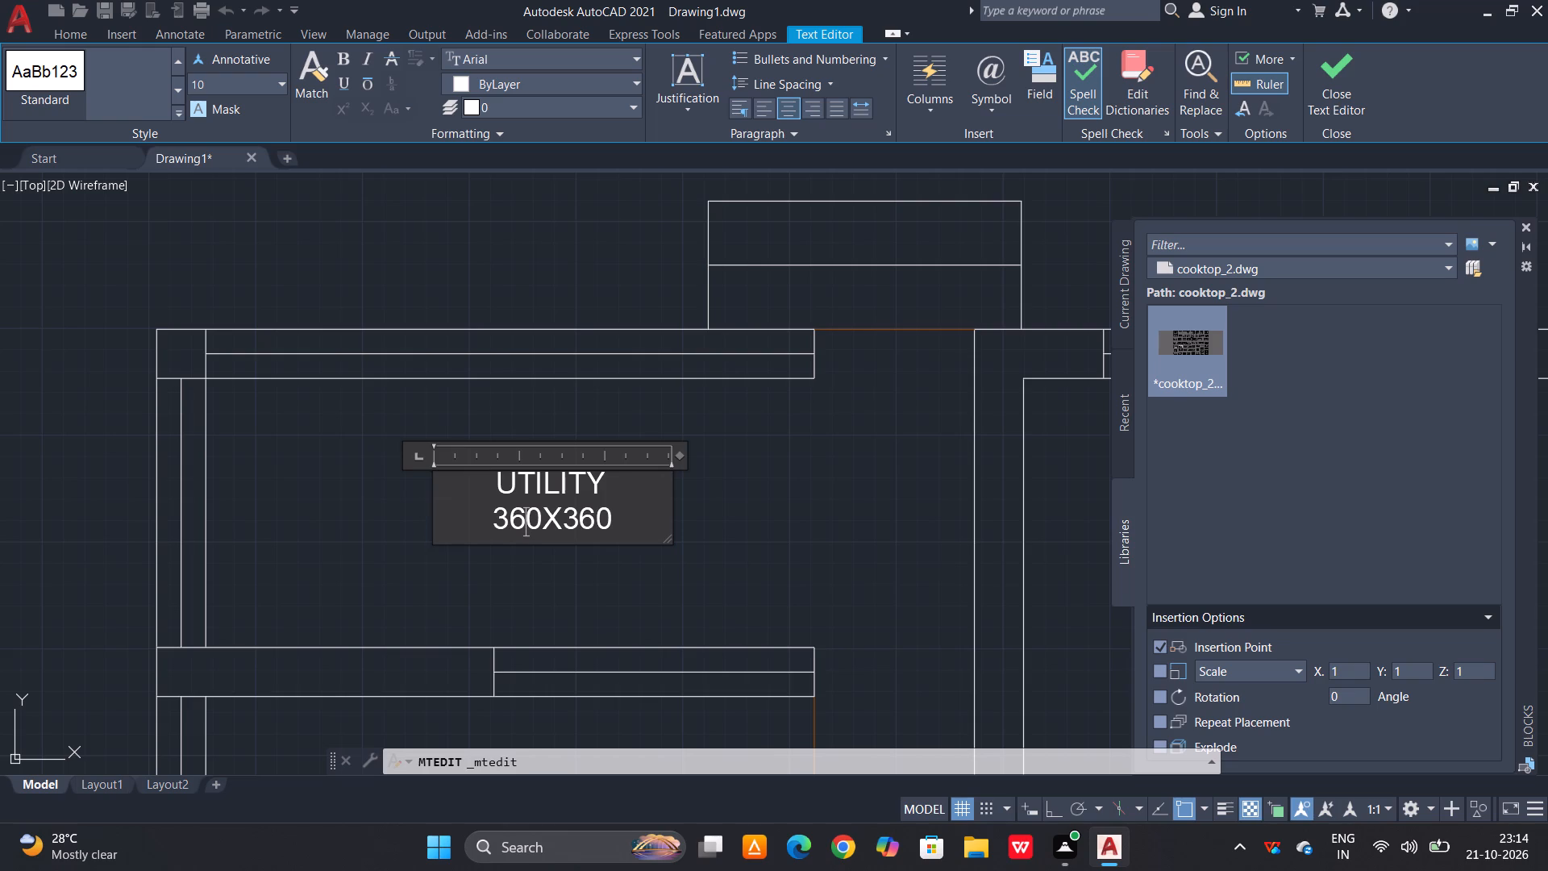
drag(621, 517, 566, 530)
key(grave)
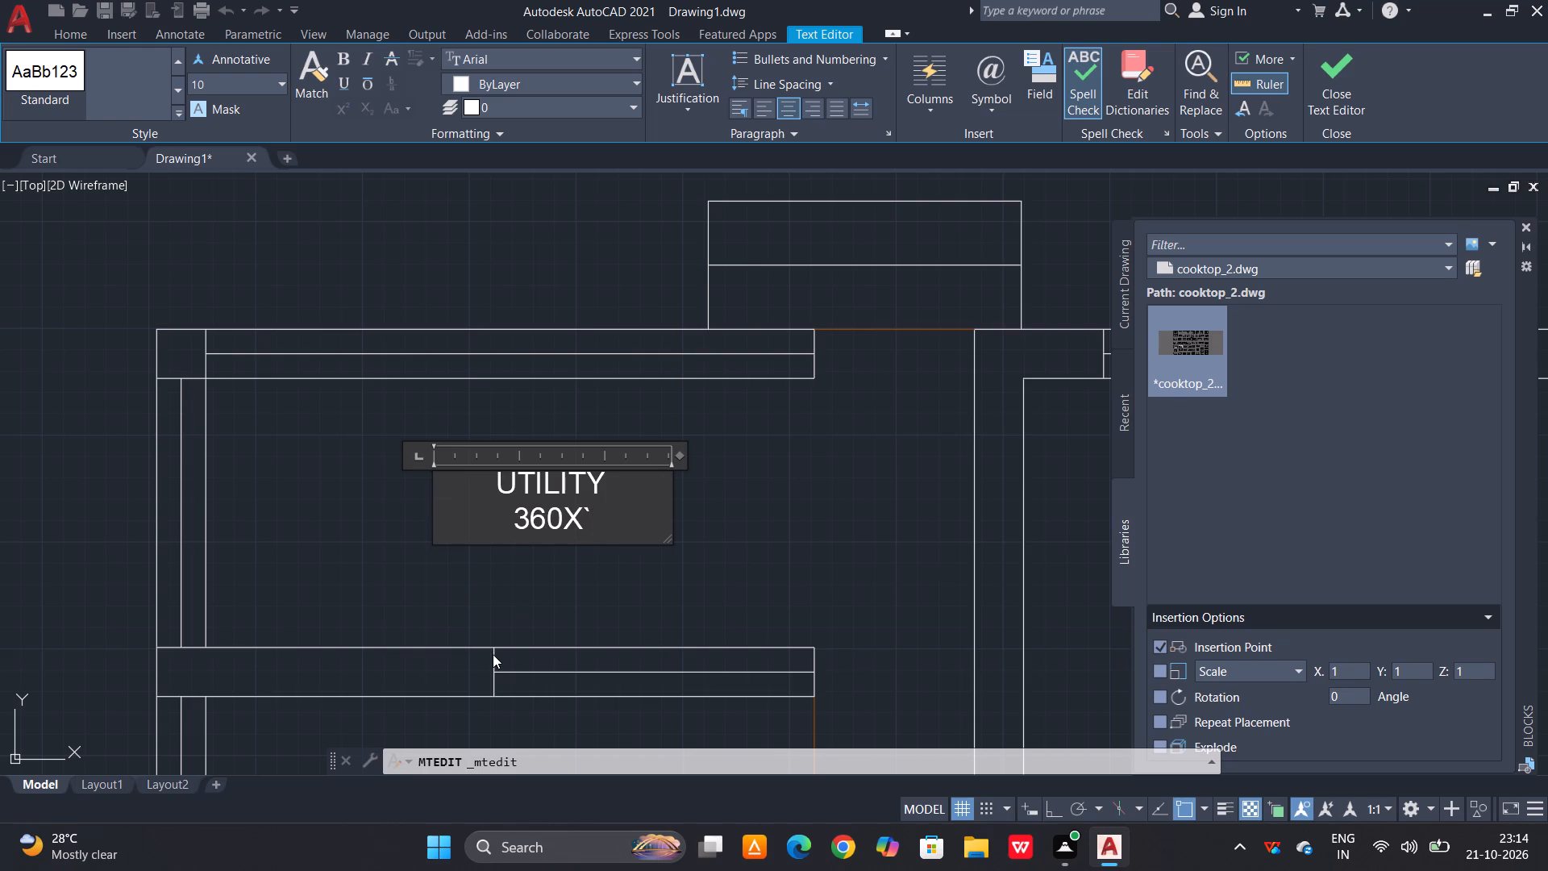
key(BackSpace)
text(126)
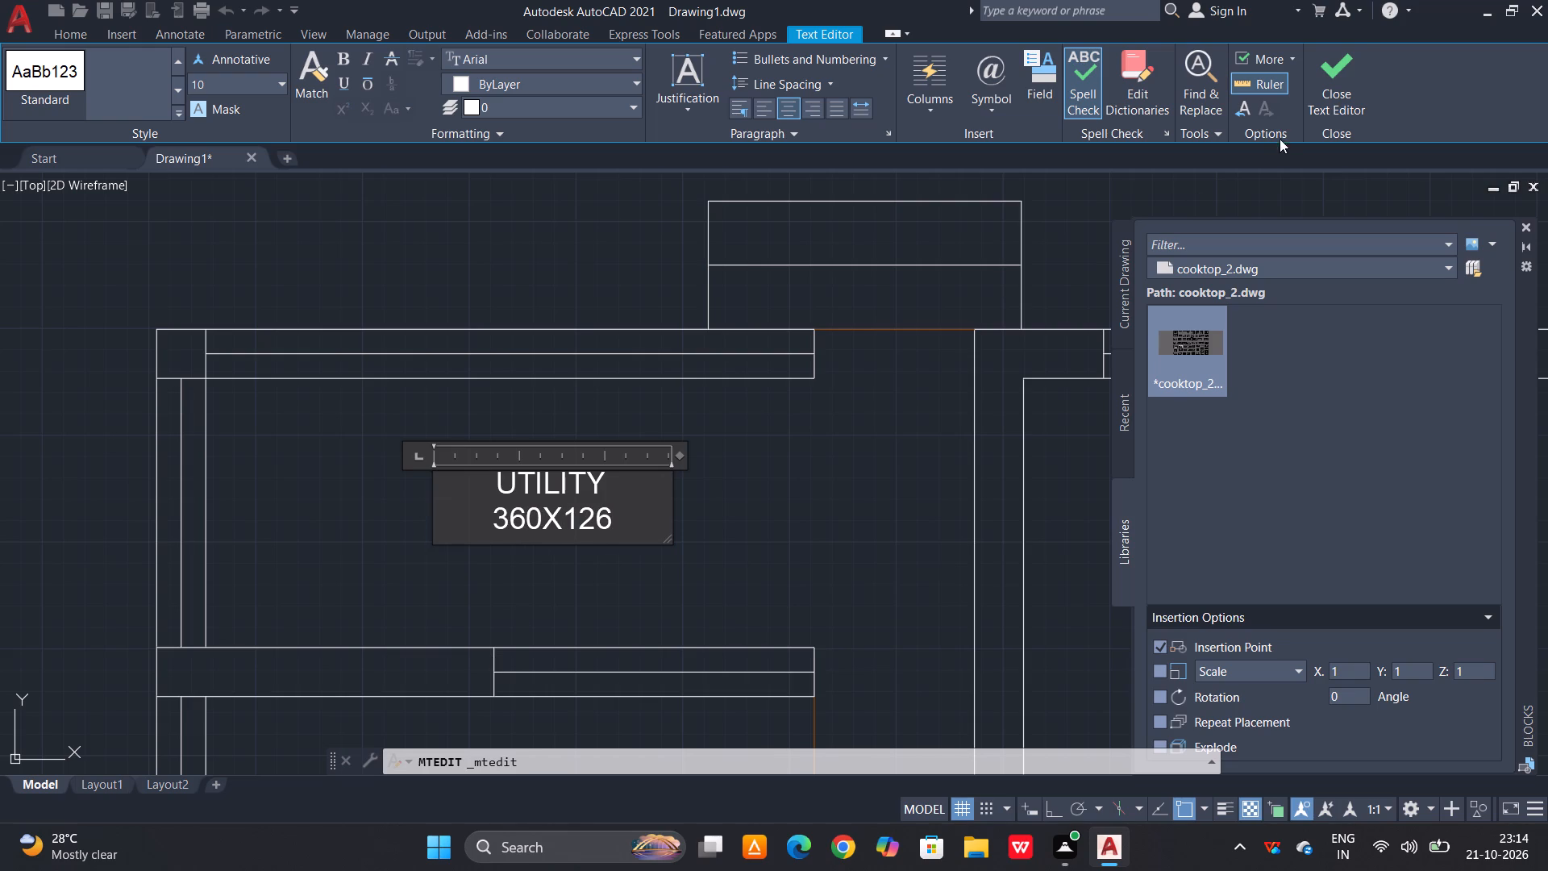
click(1324, 81)
Replace the name BEDROOM with WORK AREA in the label of the two-burner room below the utility.
scroll(822, 301, down, 2)
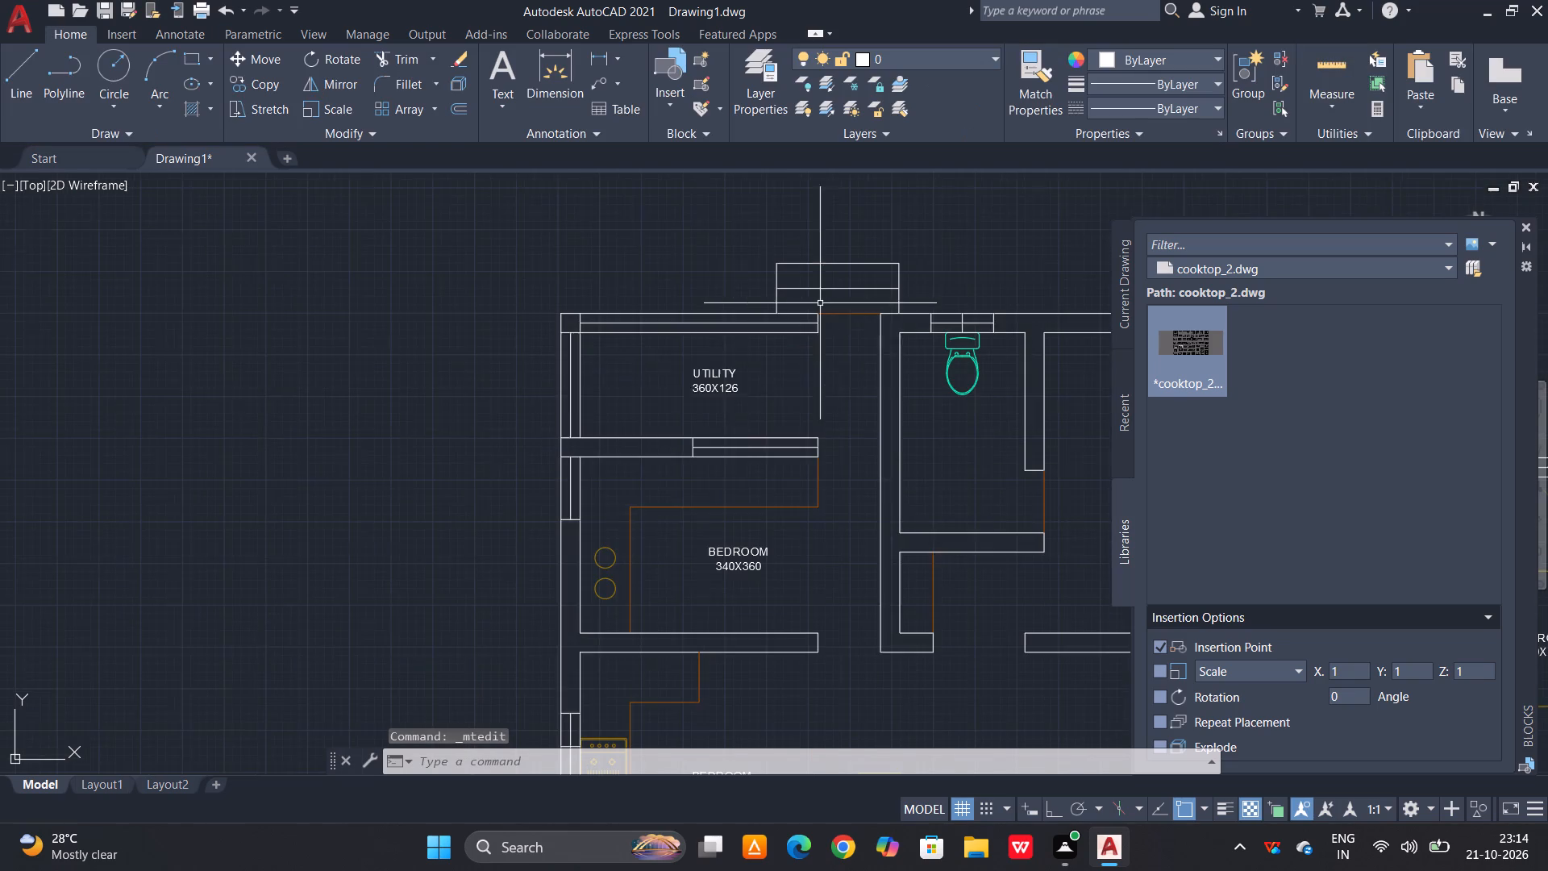
middle_drag(680, 579, 701, 463)
scroll(740, 431, up, 1)
double_click(755, 447)
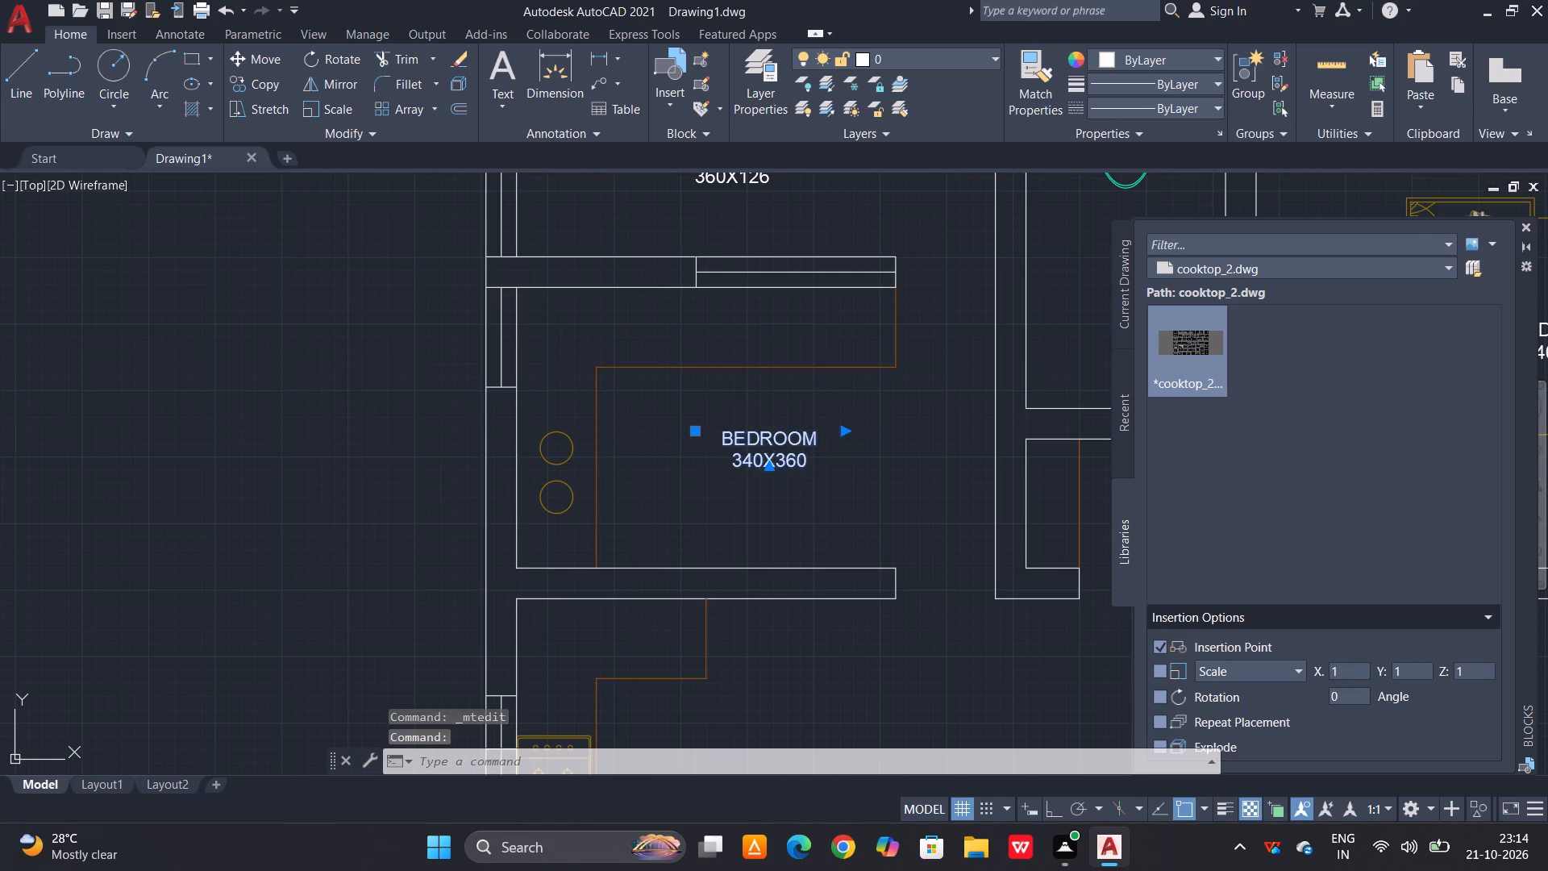
click(777, 436)
drag(833, 445, 800, 444)
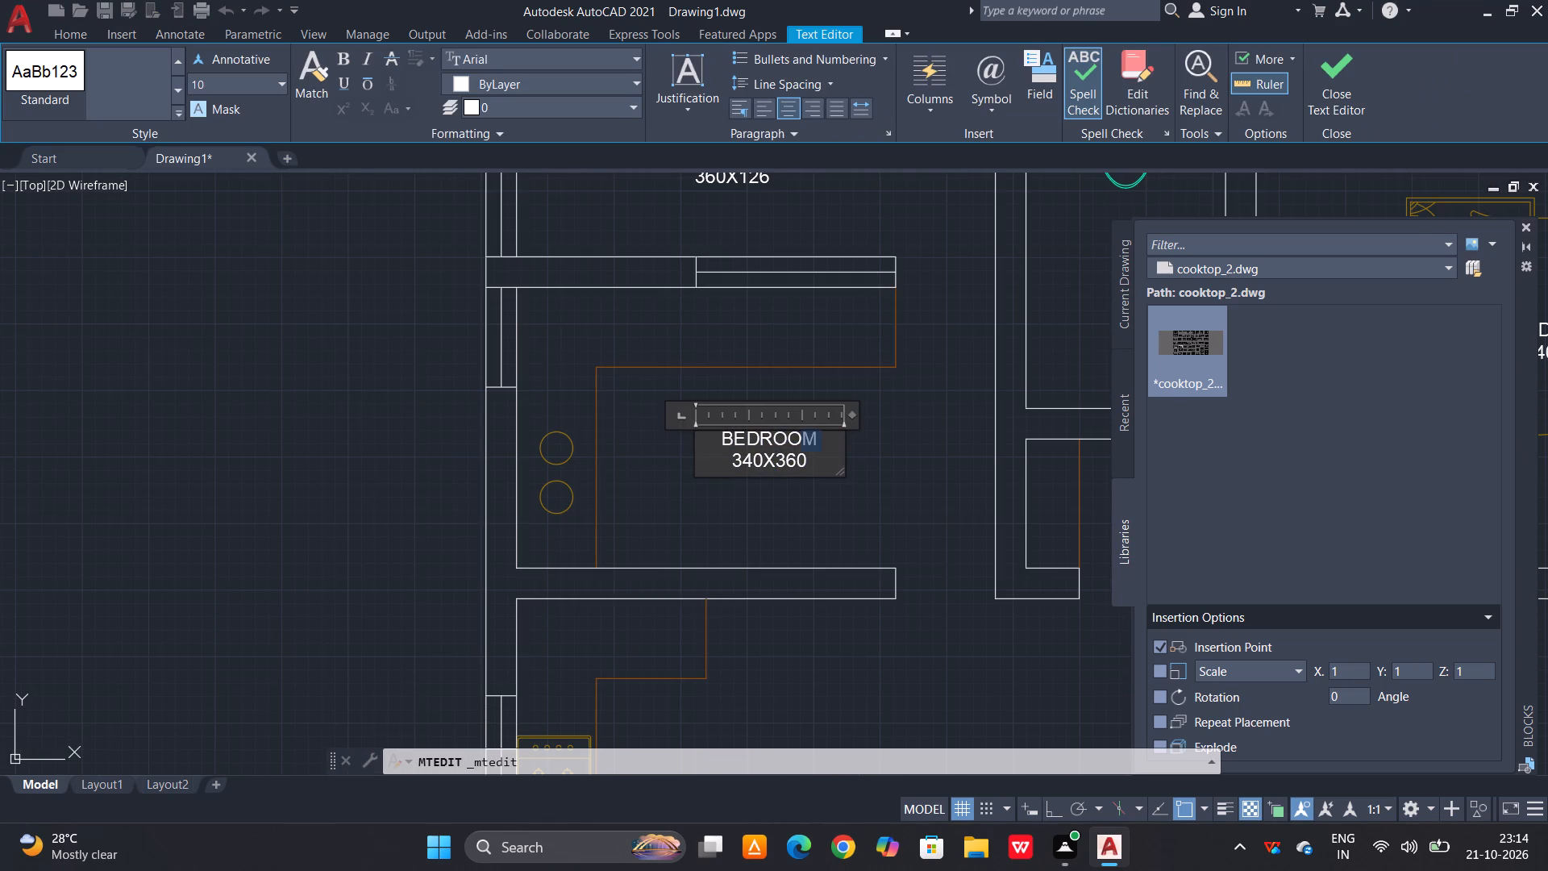
drag(800, 444, 709, 444)
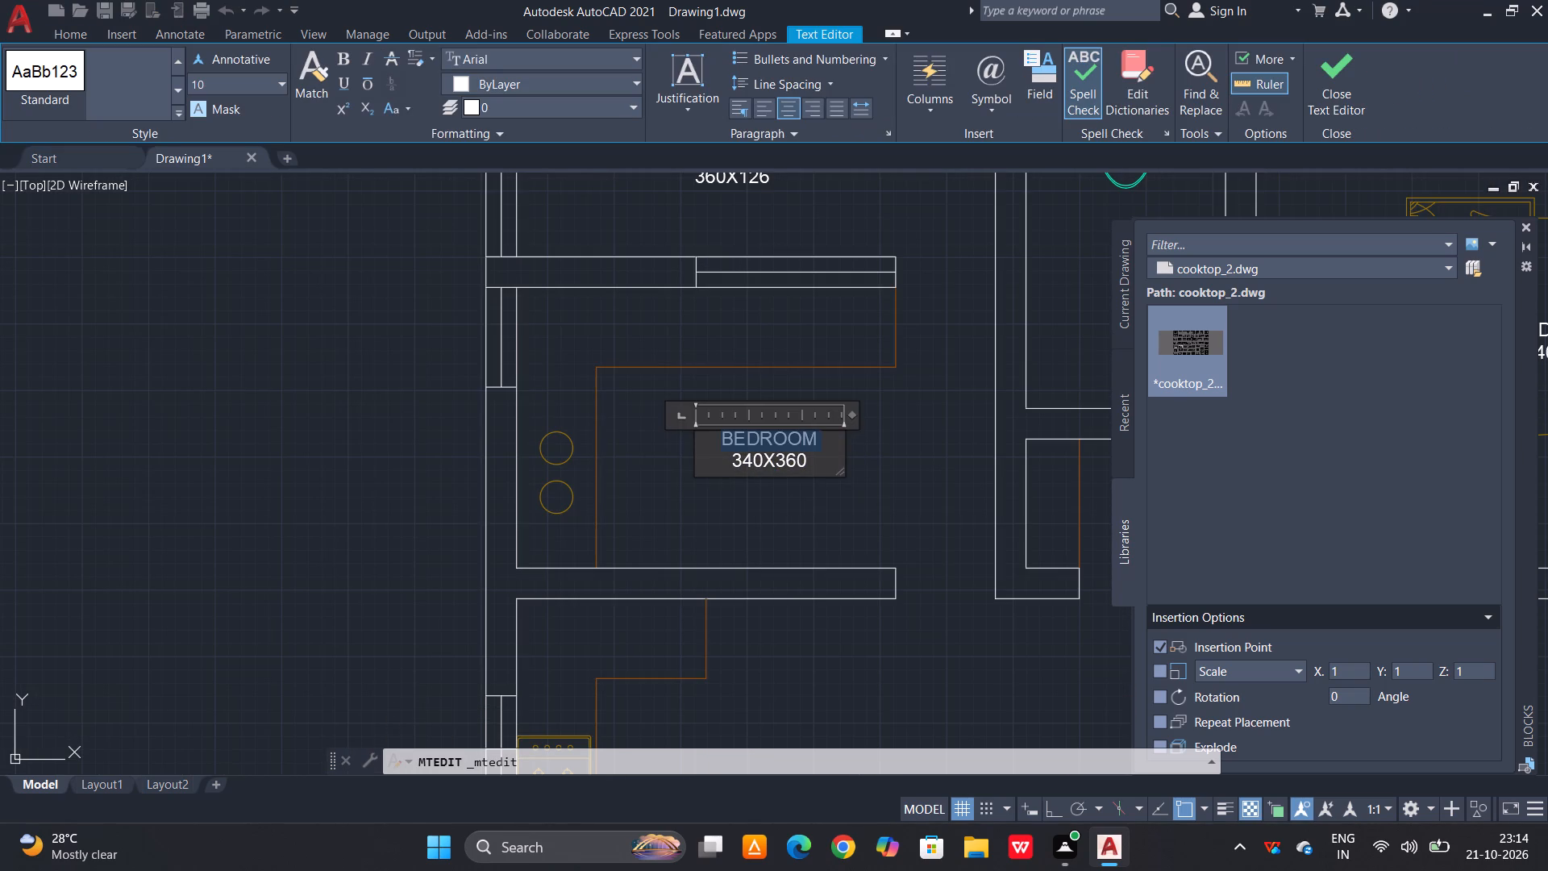
key(BackSpace)
text(WORK AREA)
key(space)
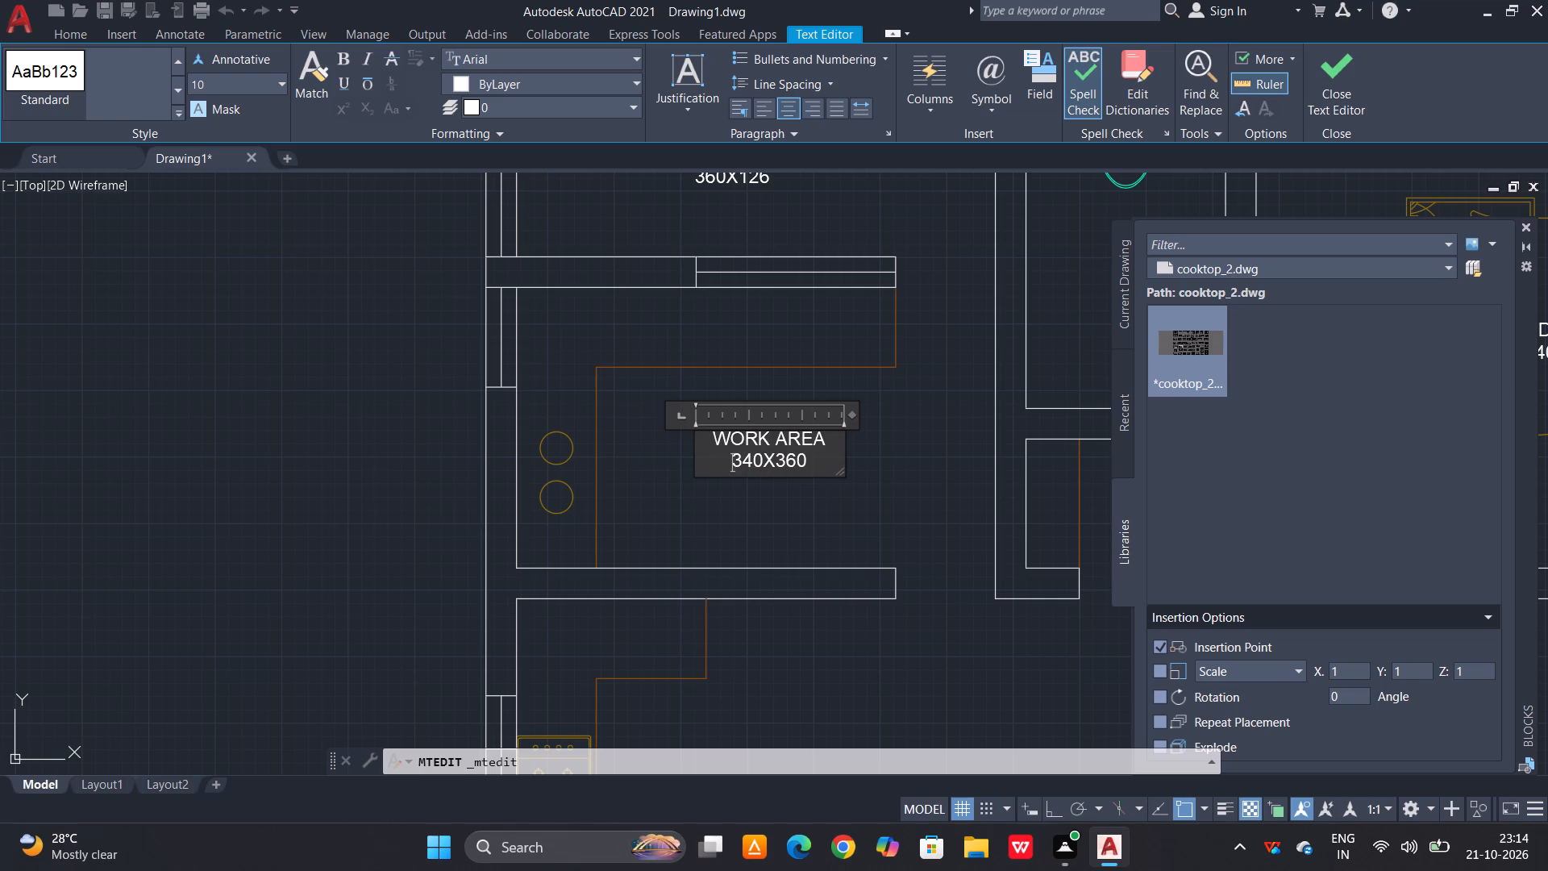
Set the work area label's dimension line to 360X210 and finish editing the text.
click(753, 458)
key(BackSpace)
key(6)
drag(798, 459, 773, 461)
text(21)
click(1336, 76)
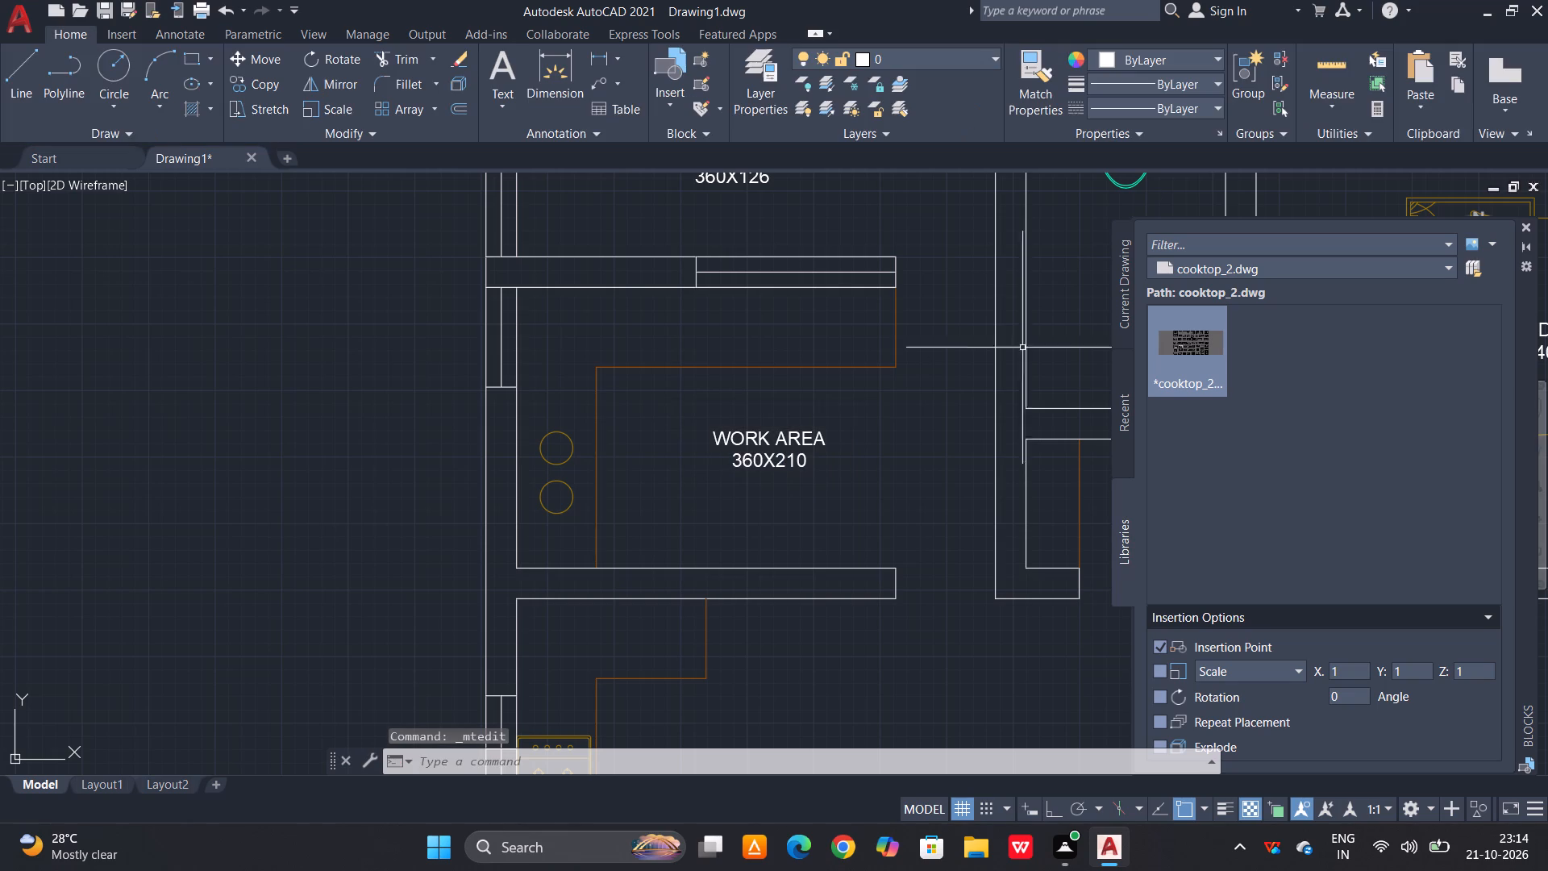
Change the dimensions to 340X376 in the label on the right-hand bed above the toilet, keeping the name BEDROOM, and finish editing.
middle_drag(937, 415, 576, 427)
scroll(576, 452, down, 2)
middle_drag(742, 480, 594, 309)
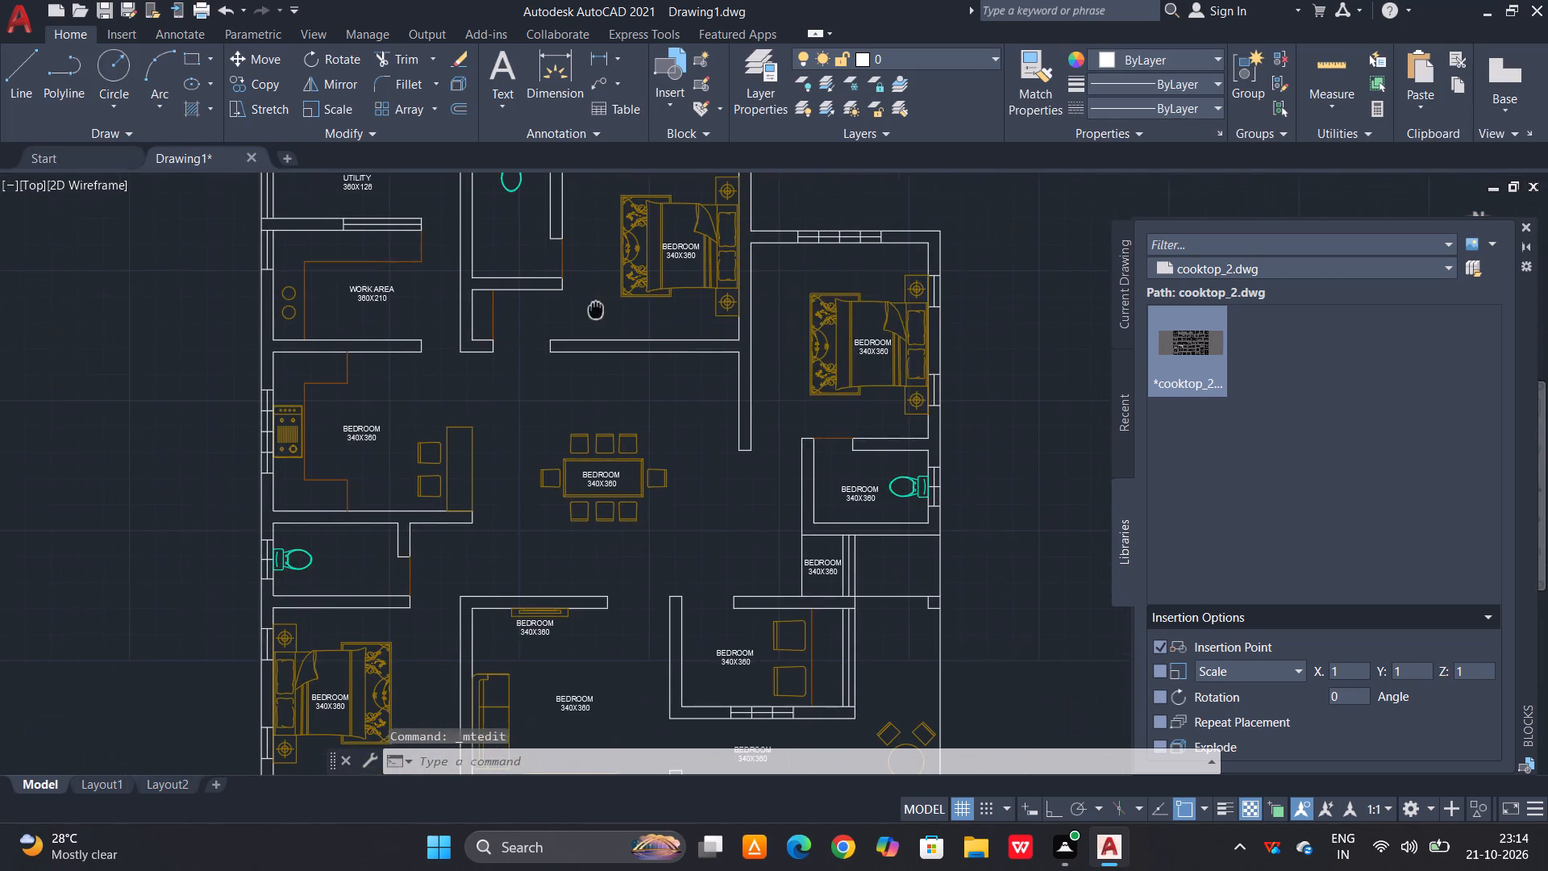
middle_drag(594, 309, 593, 309)
scroll(886, 366, up, 3)
double_click(885, 315)
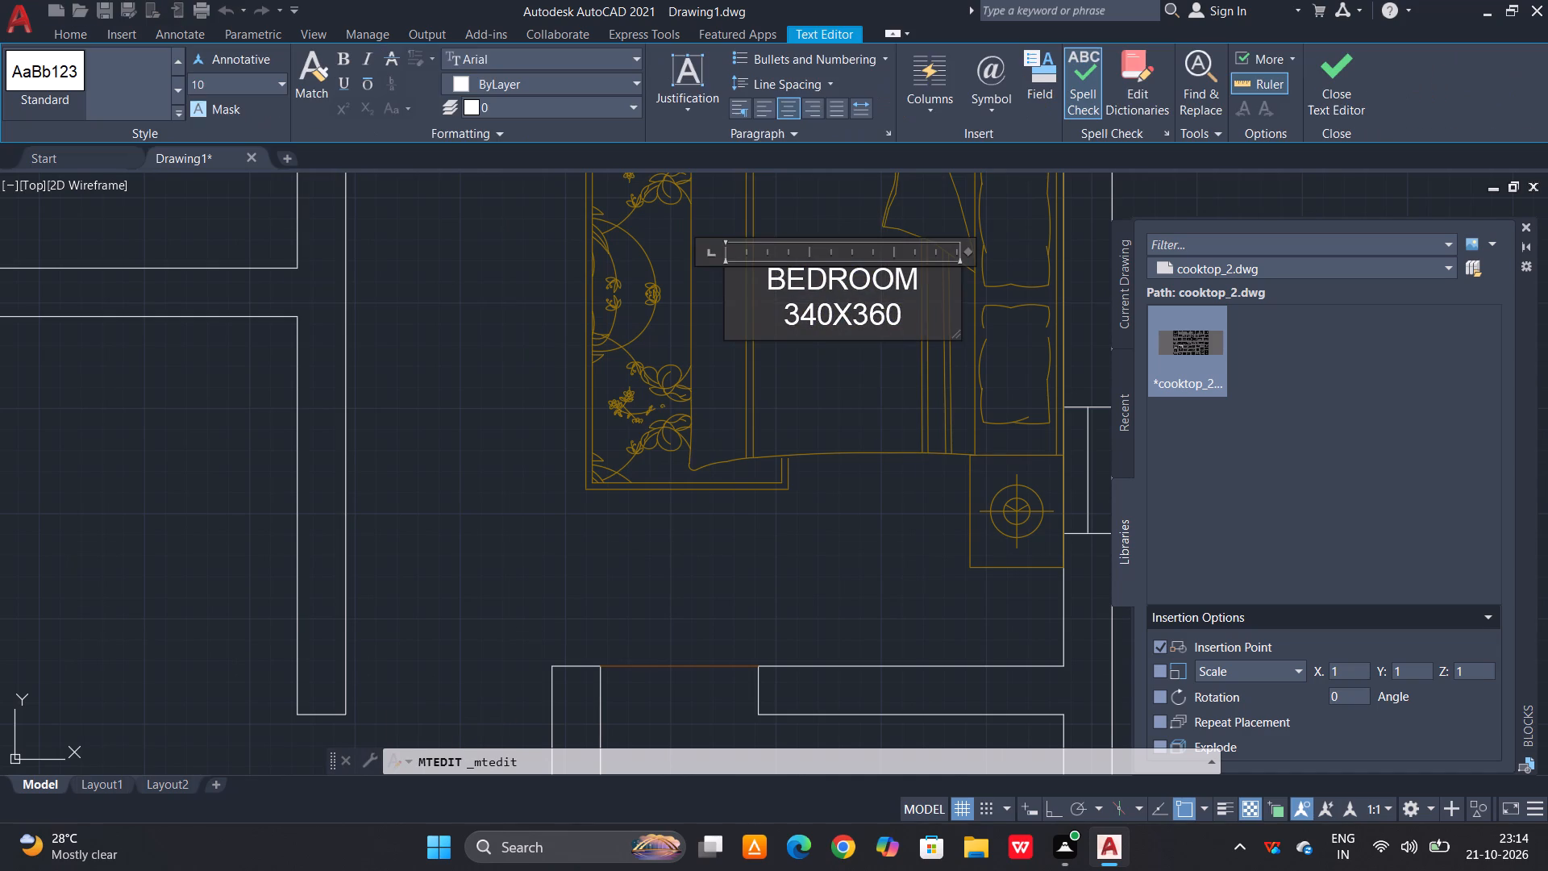
drag(906, 309, 861, 311)
text(76)
click(1316, 77)
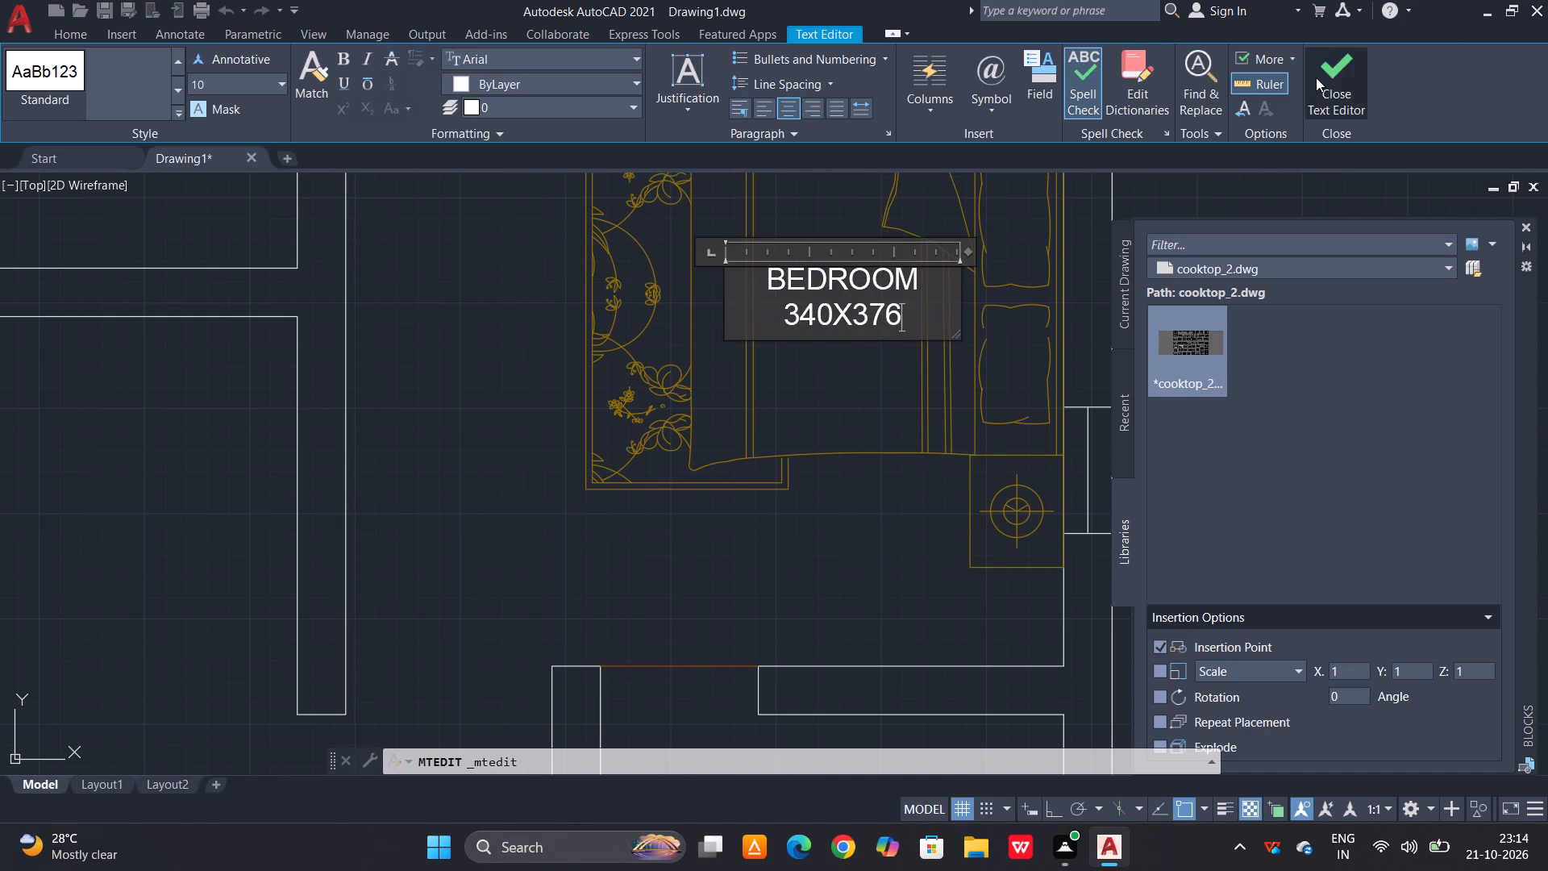
Replace the name BEDROOM with TOILET in the label of the right-hand WC room, keeping the dimensions on the second line.
scroll(1313, 149, down, 2)
scroll(992, 484, down, 2)
middle_drag(919, 539, 910, 250)
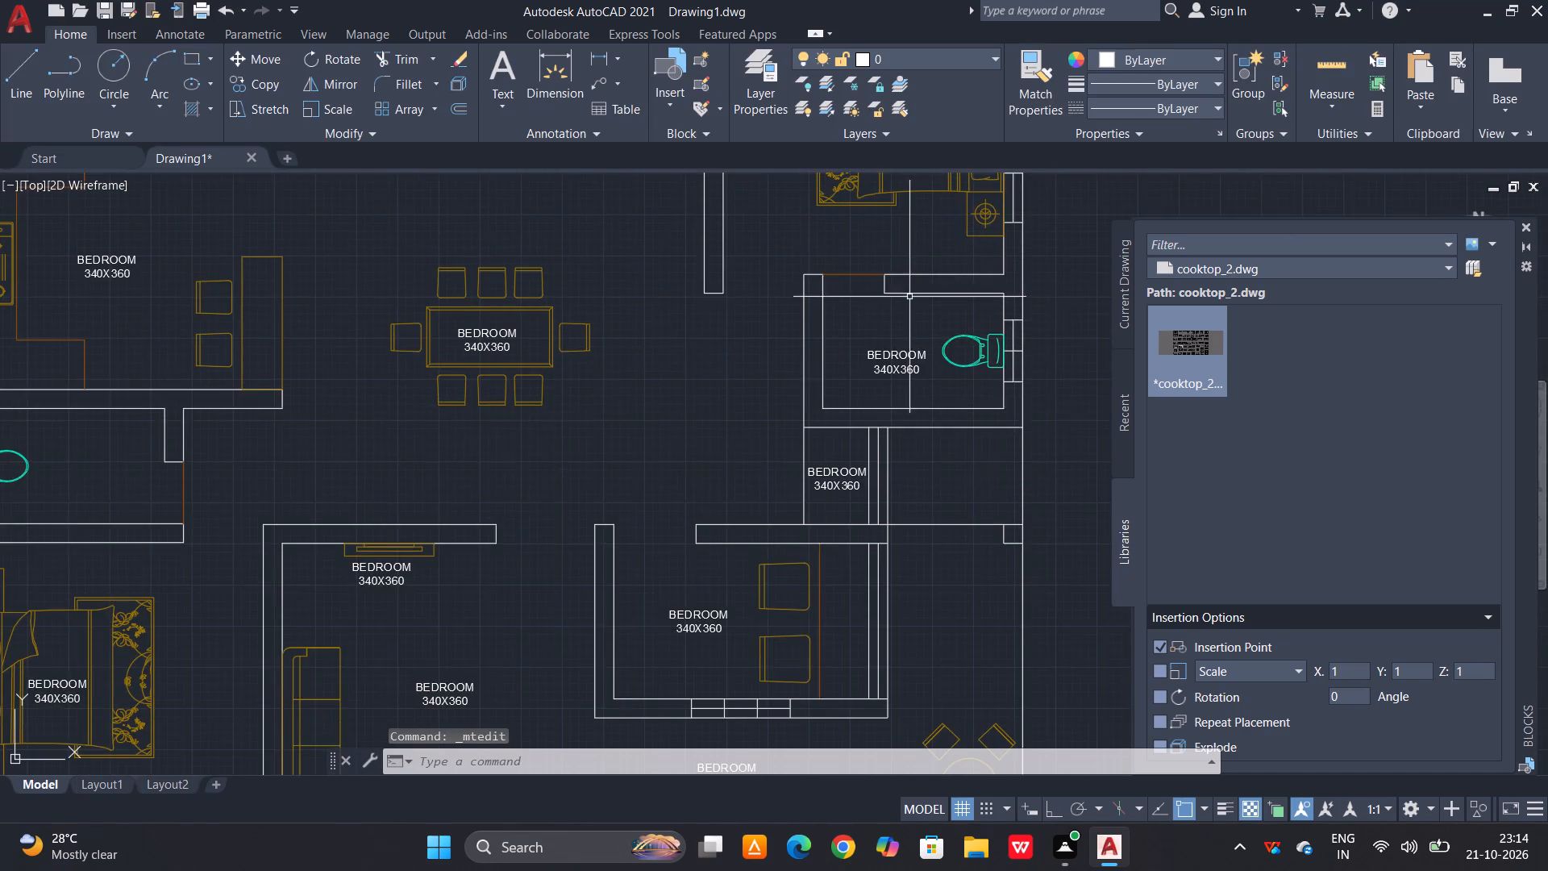
scroll(909, 298, up, 2)
double_click(893, 431)
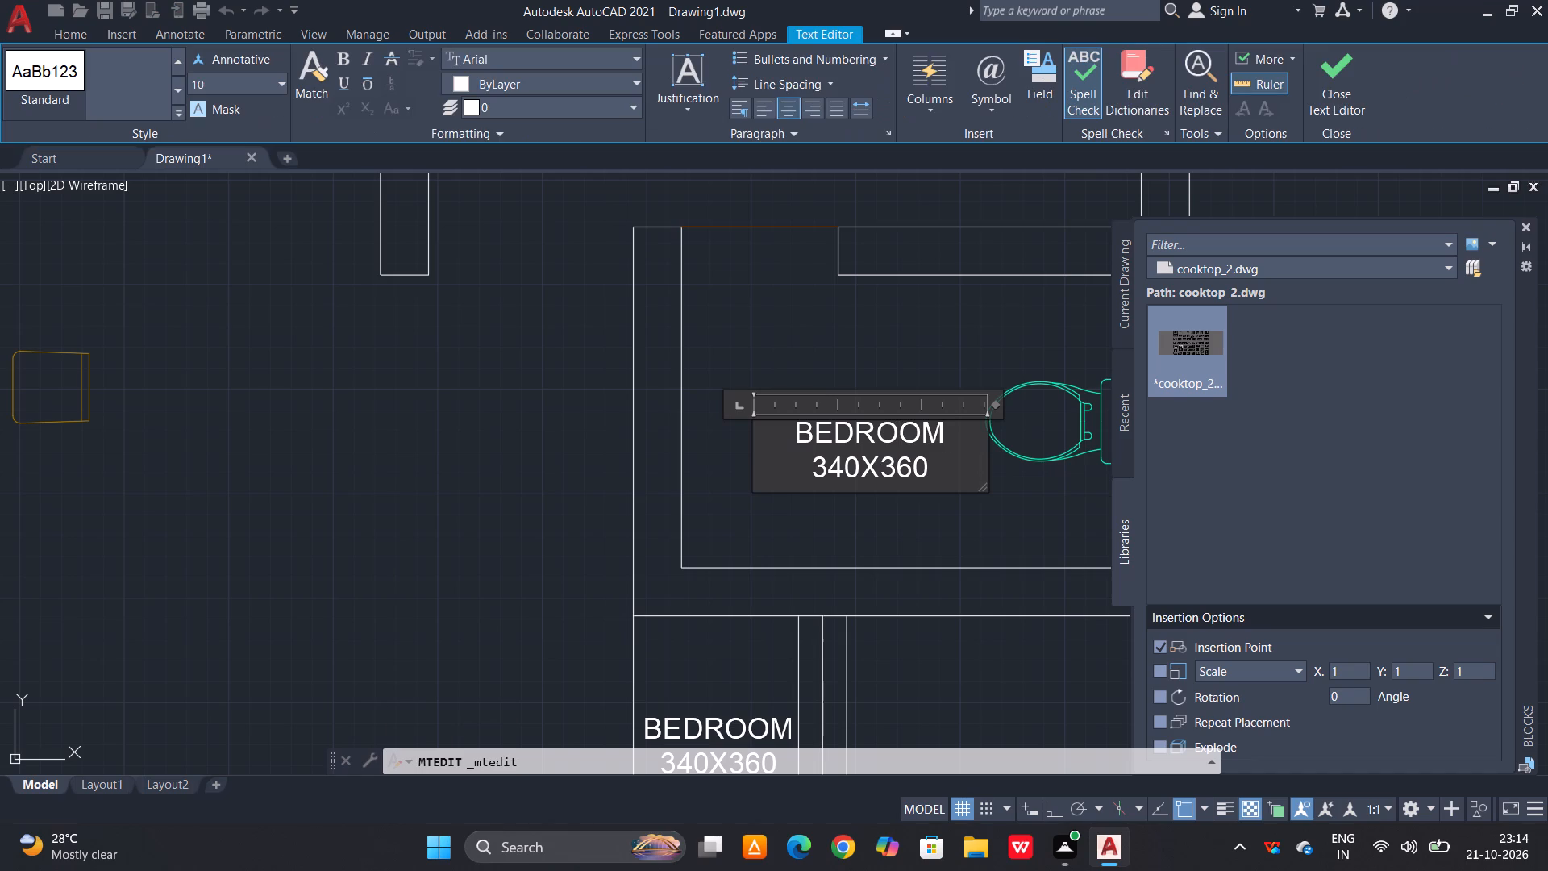
drag(949, 426, 689, 430)
text(TOIL)
text(ET)
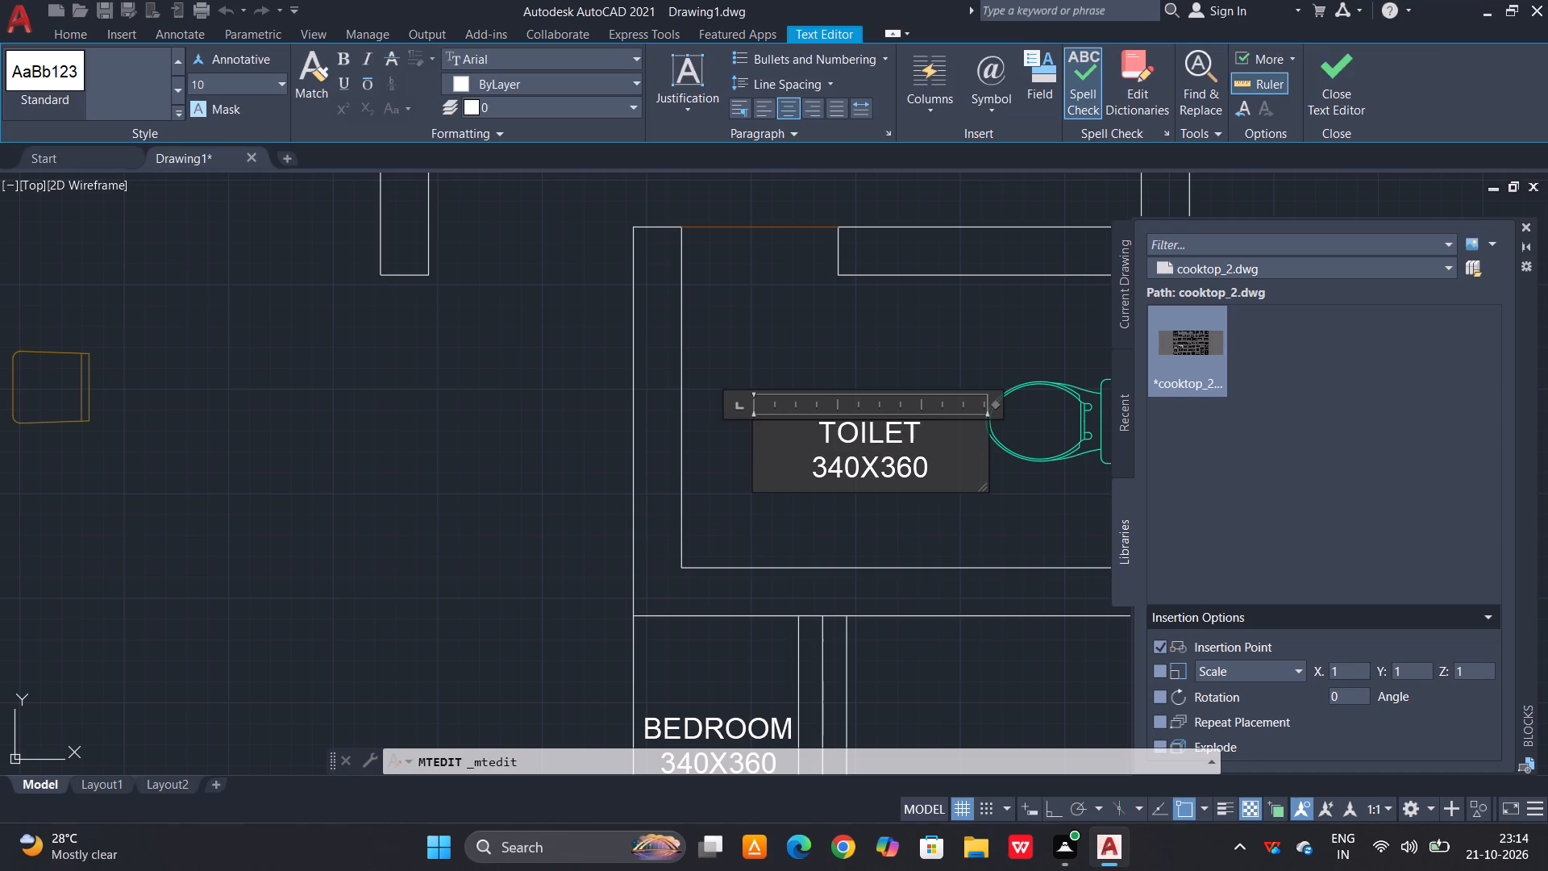
Set the toilet label's dimension line to 220X140 and finish editing the text.
drag(844, 464, 797, 473)
text(22)
drag(906, 464, 878, 467)
text(14)
click(1340, 72)
Replace the whole label in the narrow space below the toilet with BAY WINDOW on two lines, without dimensions.
scroll(1021, 360, down, 2)
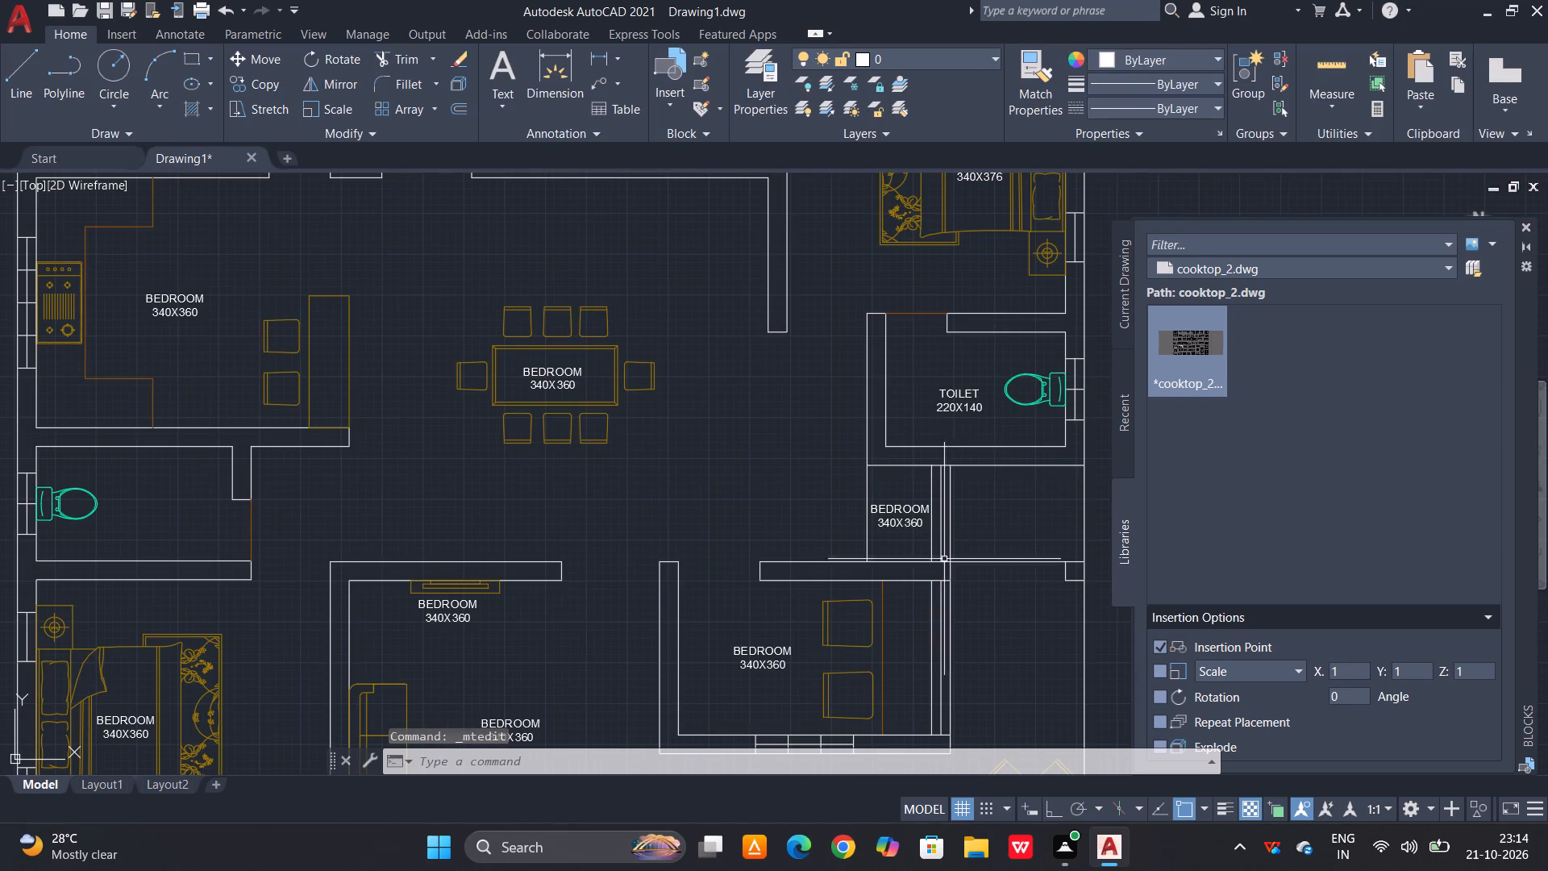
scroll(931, 523, up, 1)
double_click(904, 496)
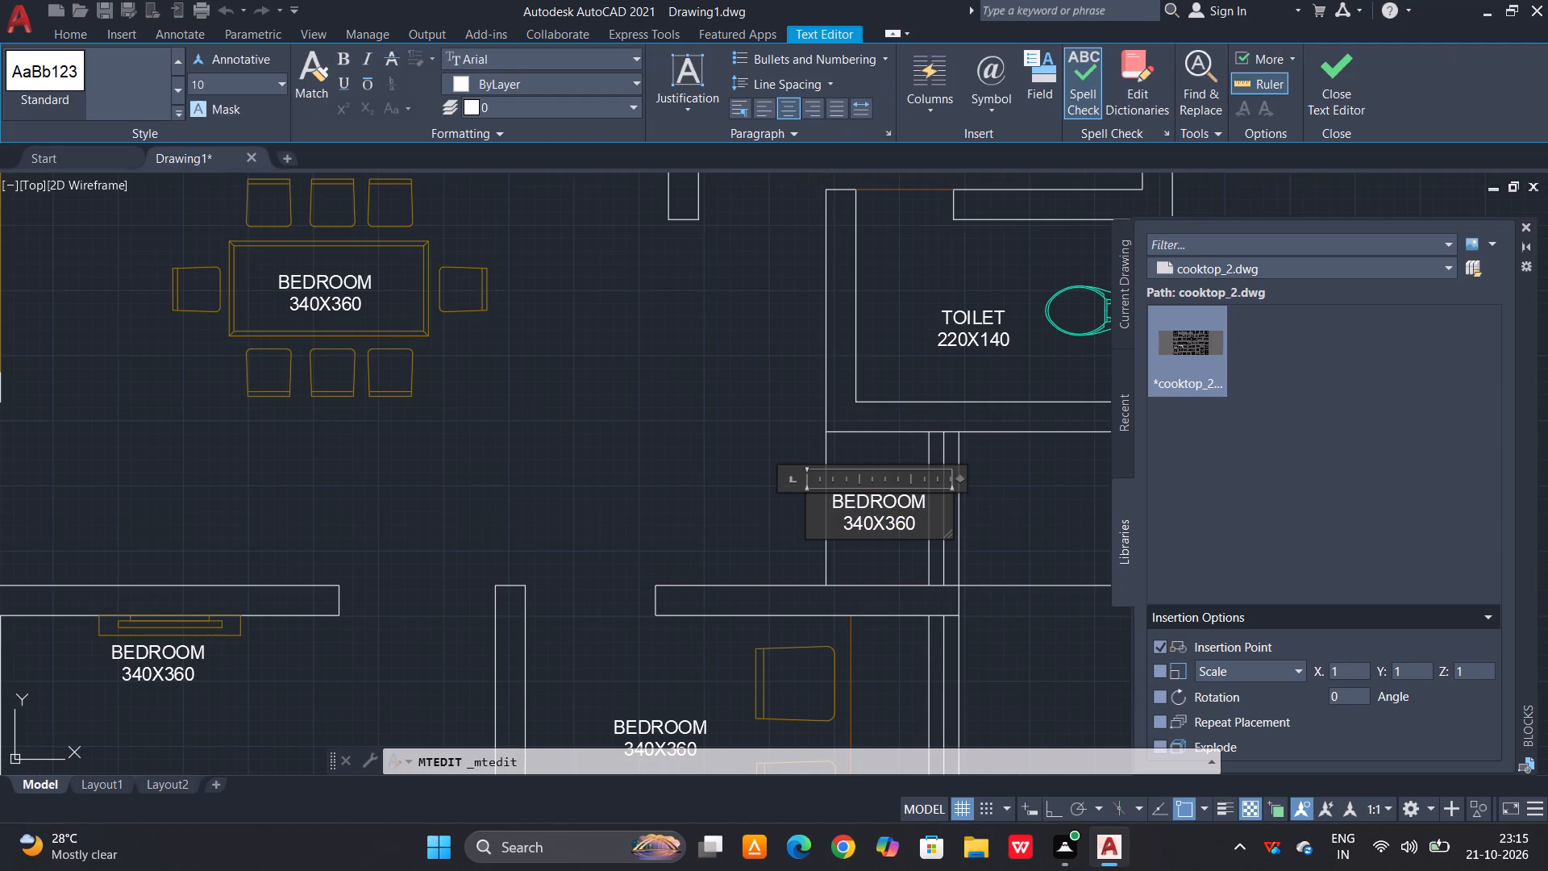
double_click(915, 510)
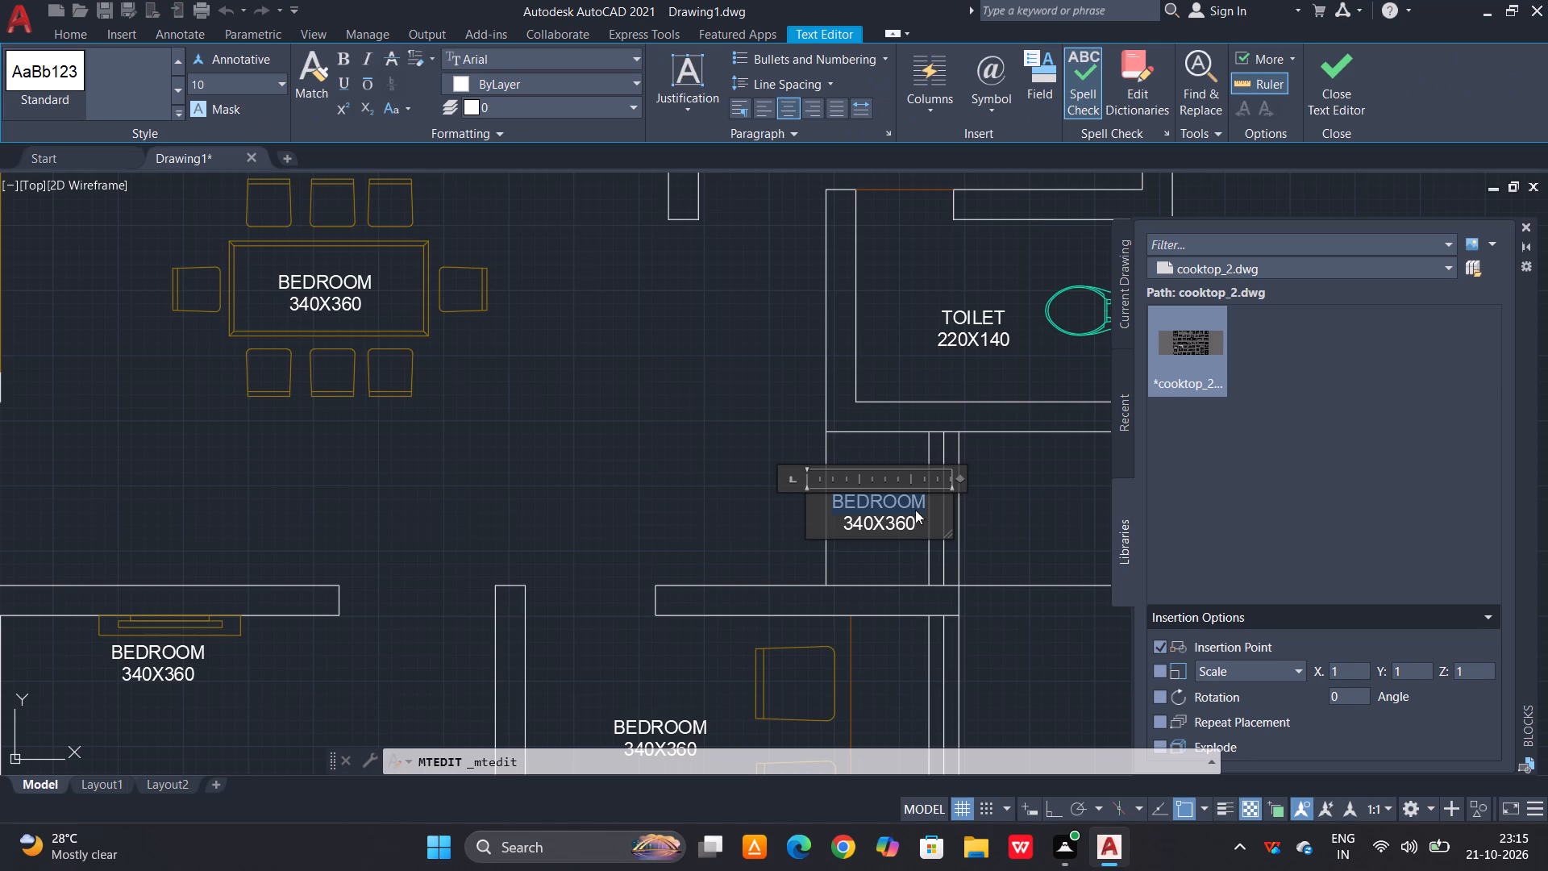
drag(918, 524, 837, 497)
key(b)
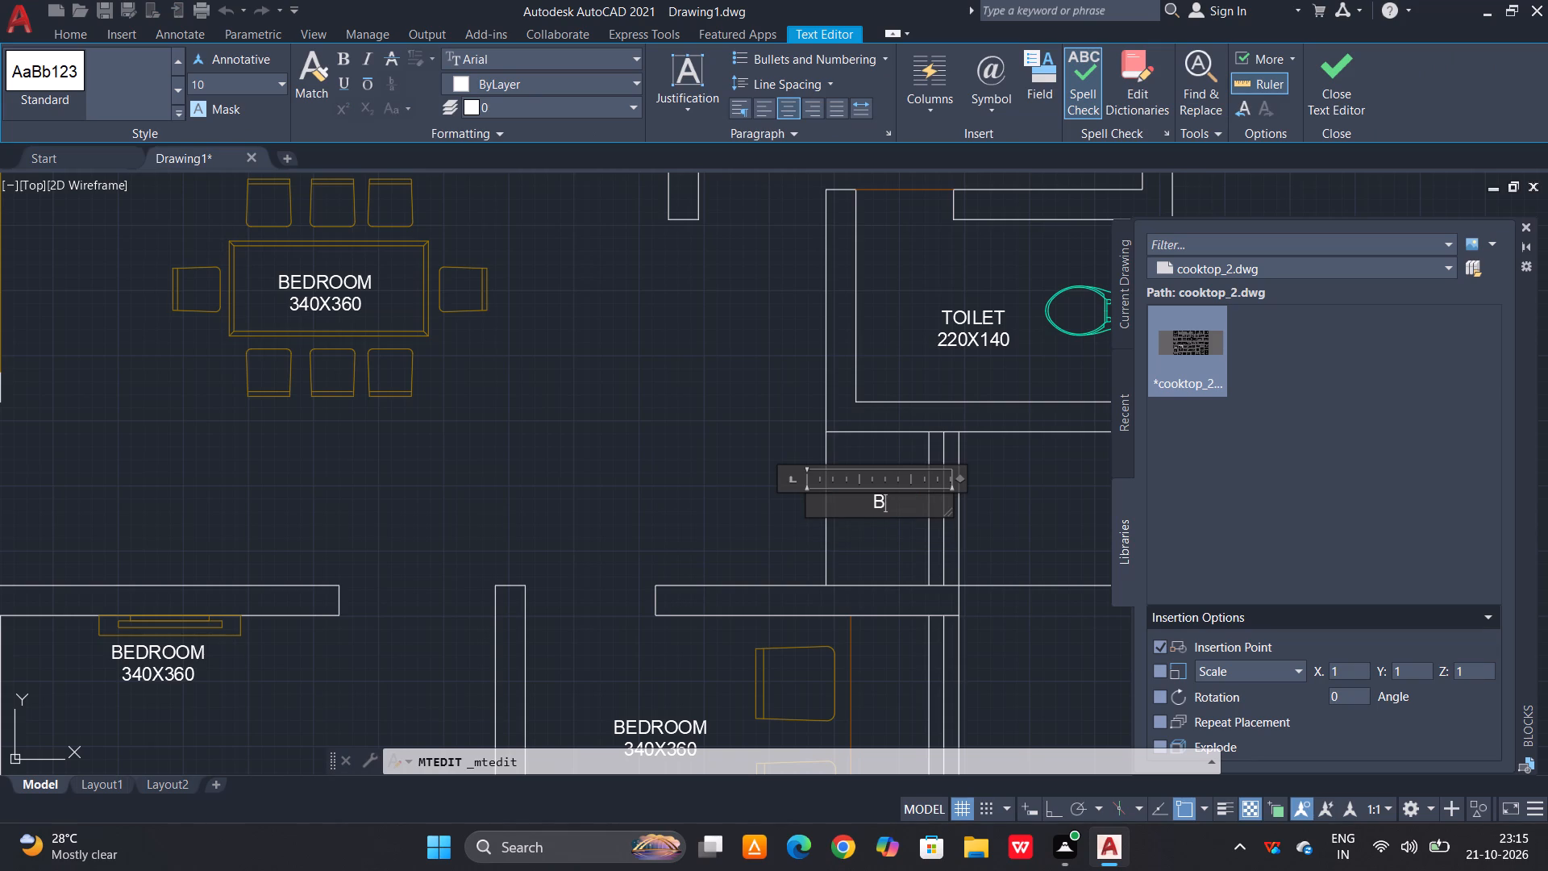
key(a)
text(Y WINDO)
key(w)
click(856, 497)
key(Return)
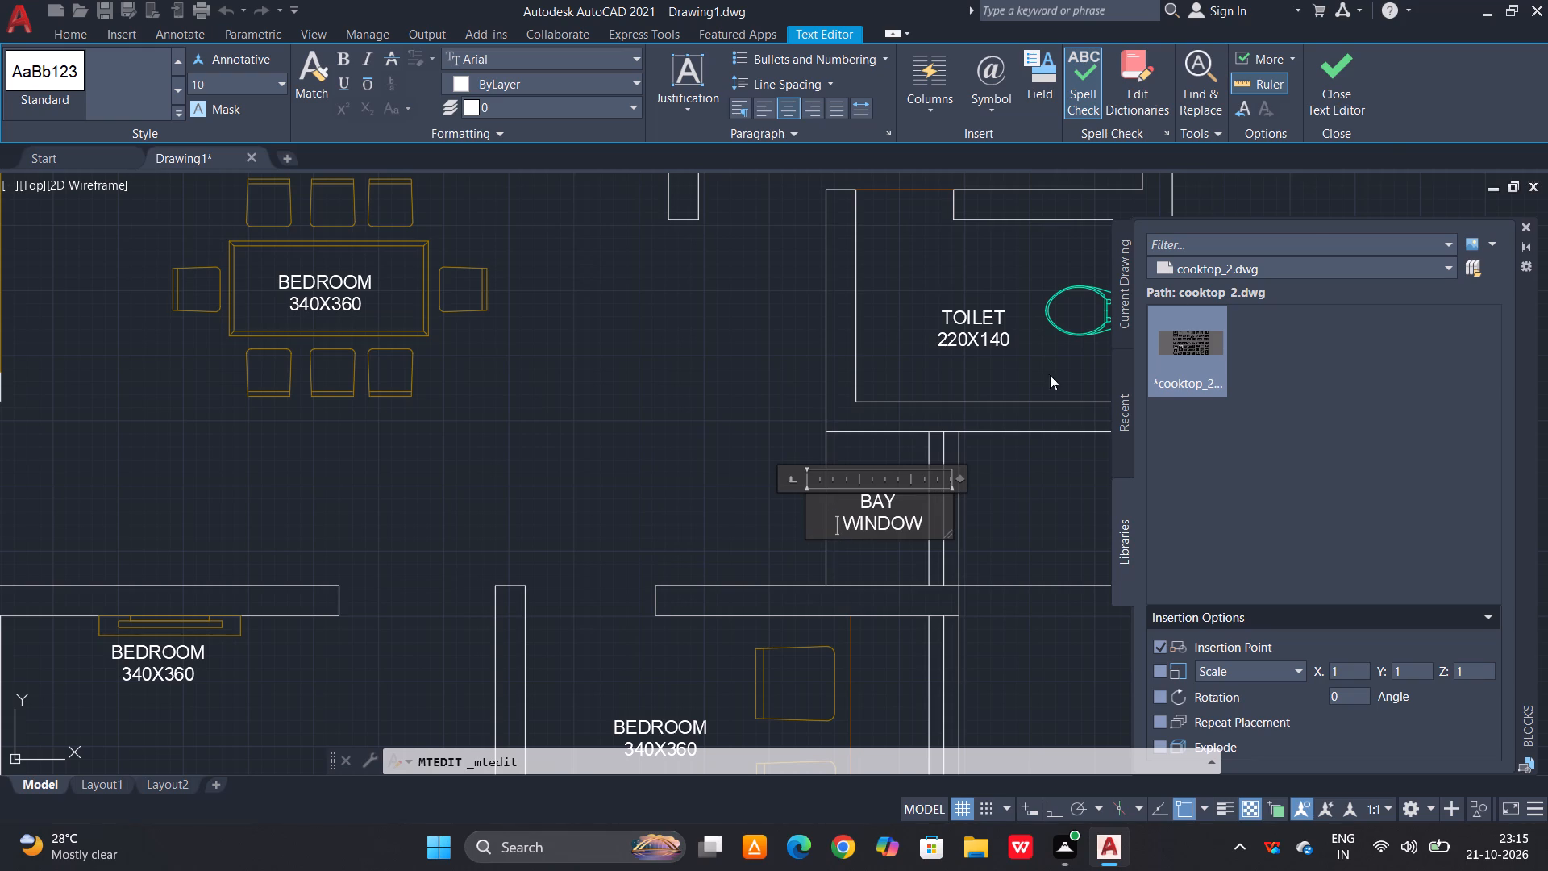
click(1339, 72)
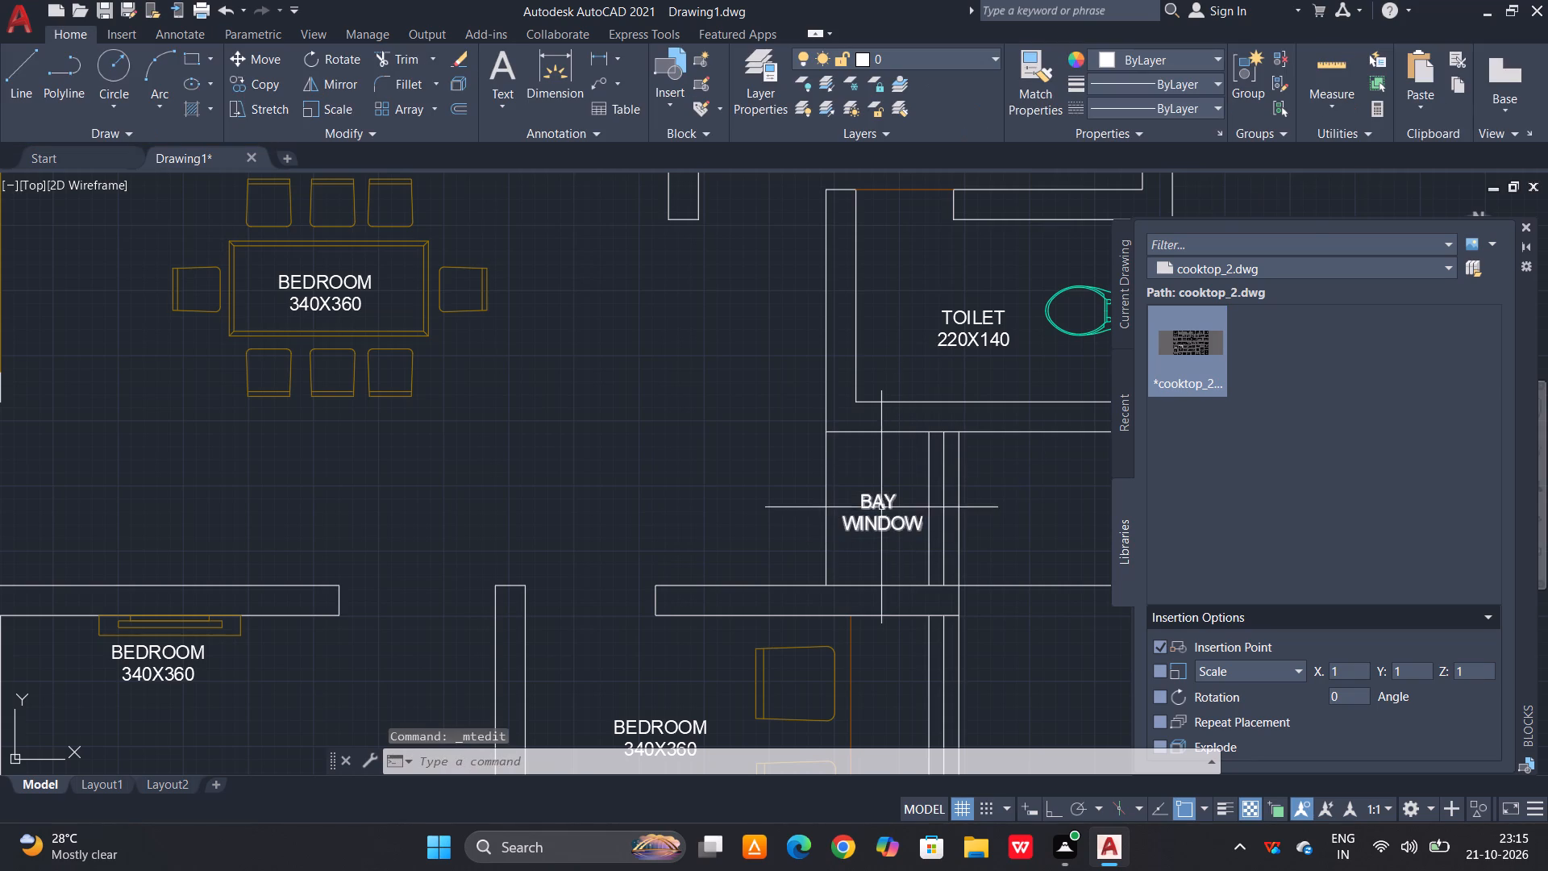
Rotate the BAY WINDOW label a quarter turn with ortho on, so it reads vertically downward.
click(879, 511)
click(855, 550)
text(RO)
key(space)
click(884, 494)
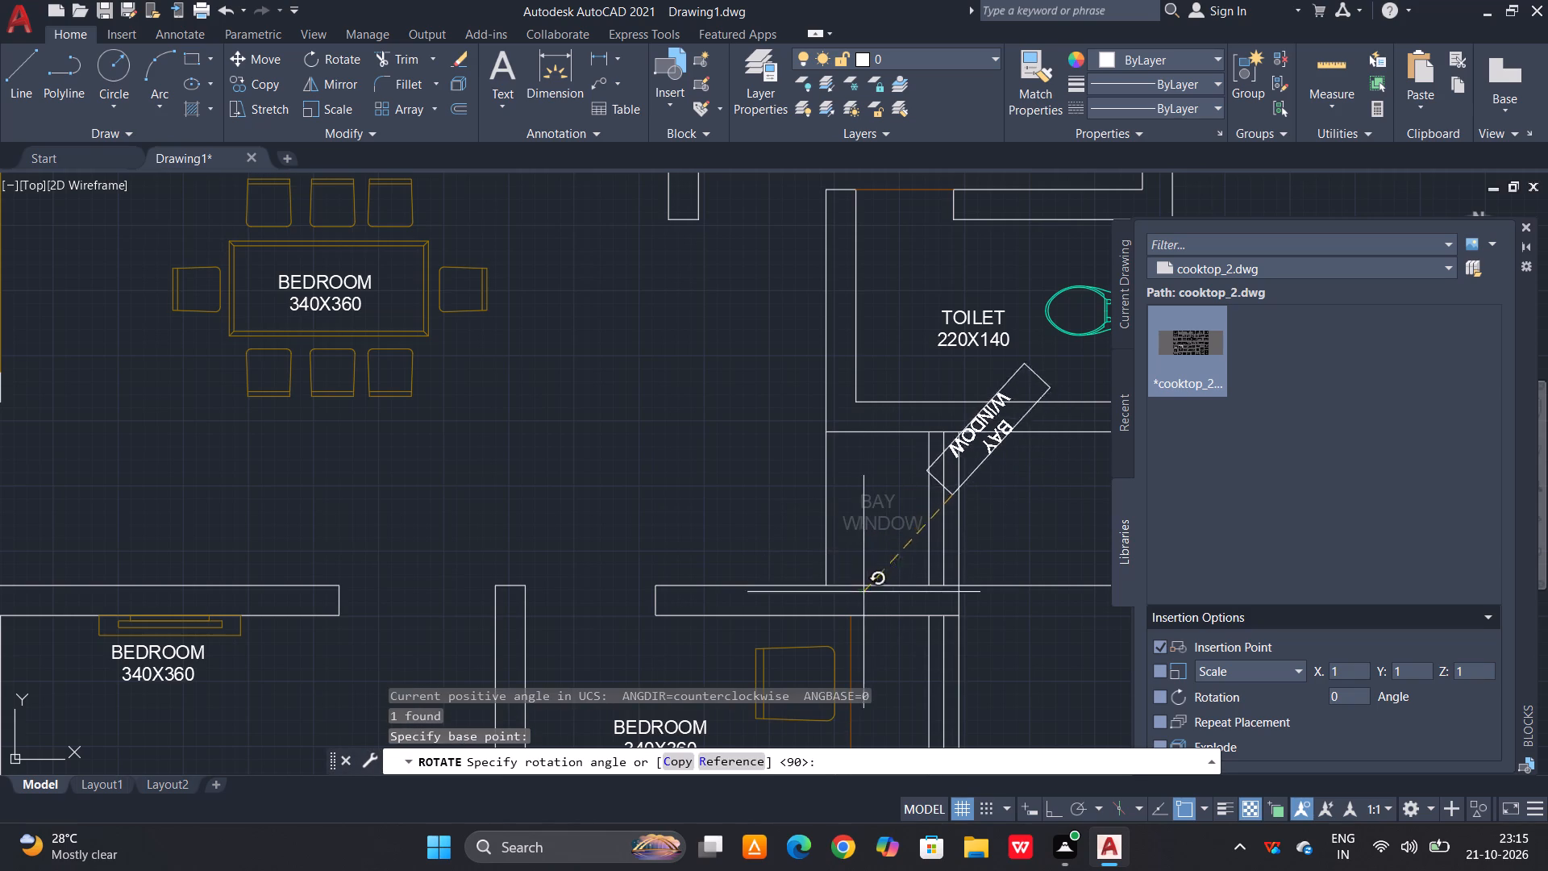
key(F8)
click(866, 656)
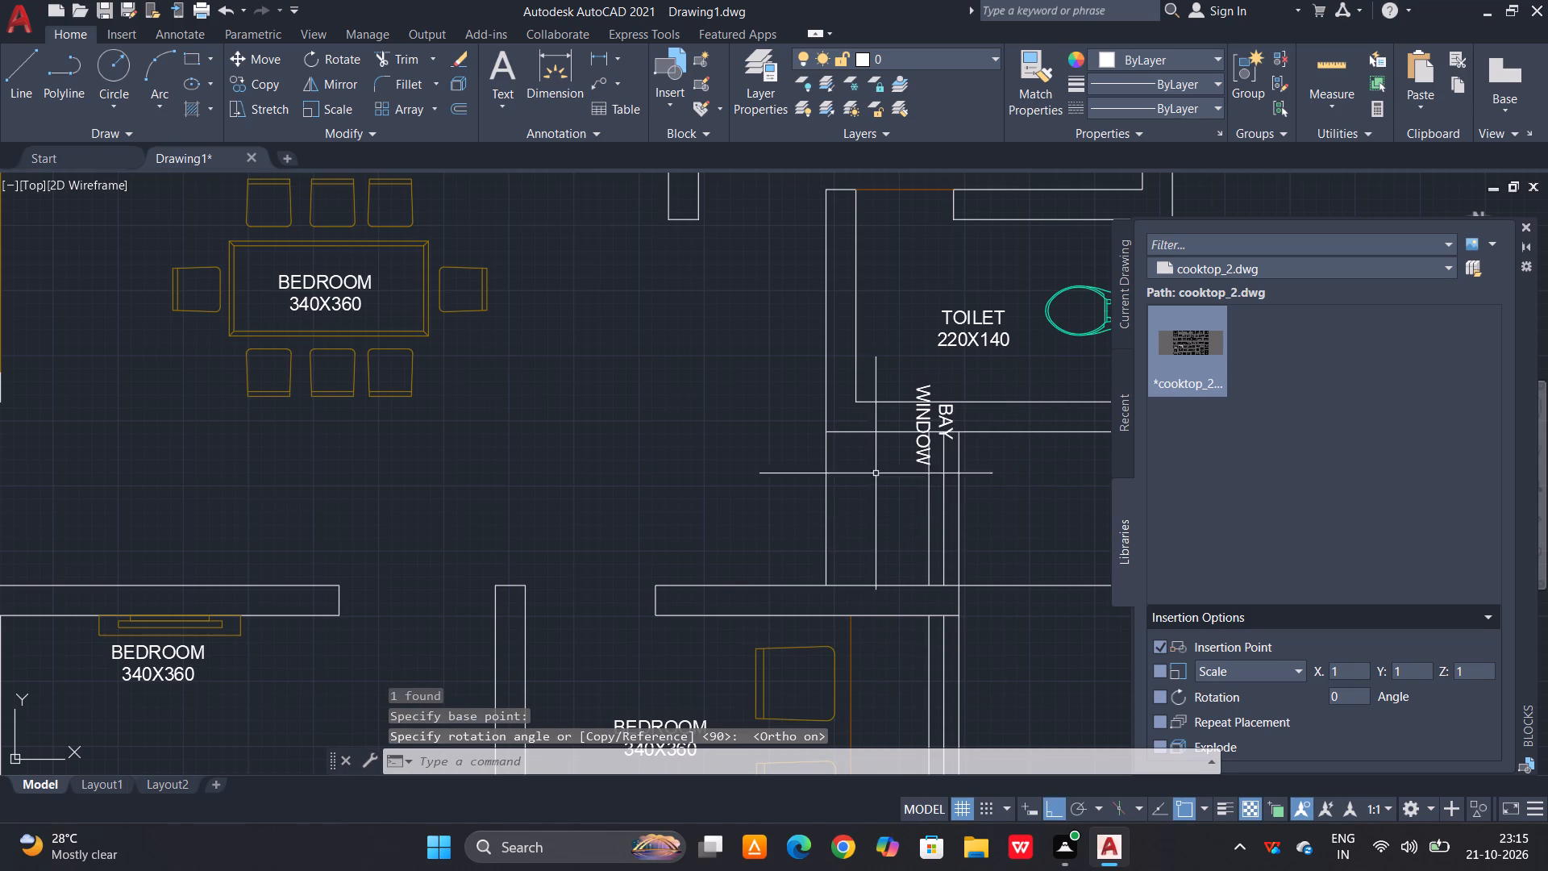
Move the rotated BAY WINDOW label, with ortho off, into the middle of the narrow space below the toilet.
click(917, 421)
key(m)
key(space)
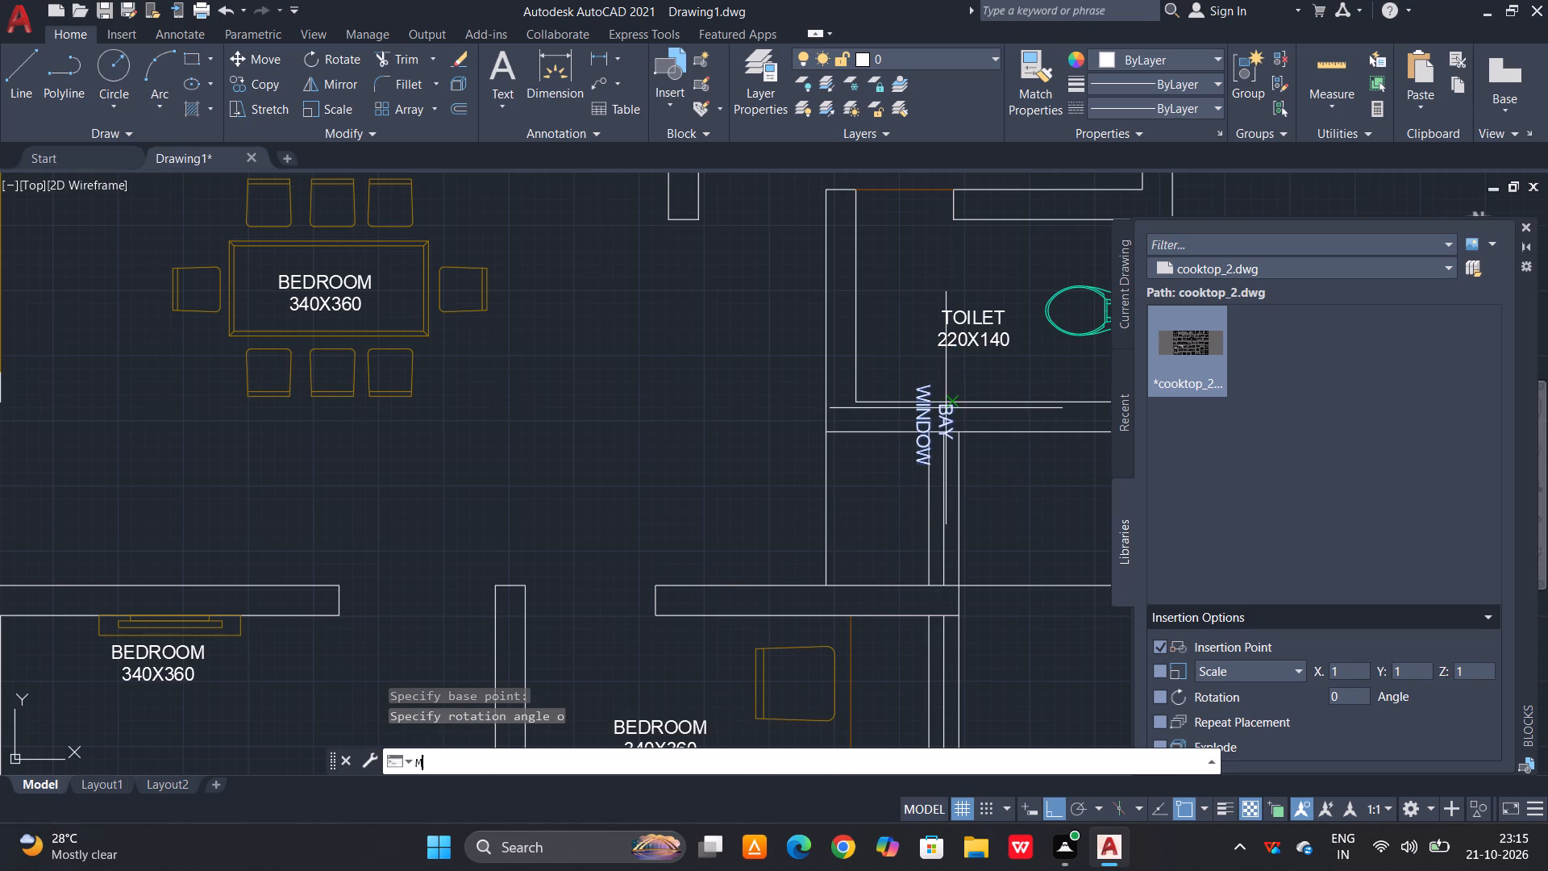
click(938, 420)
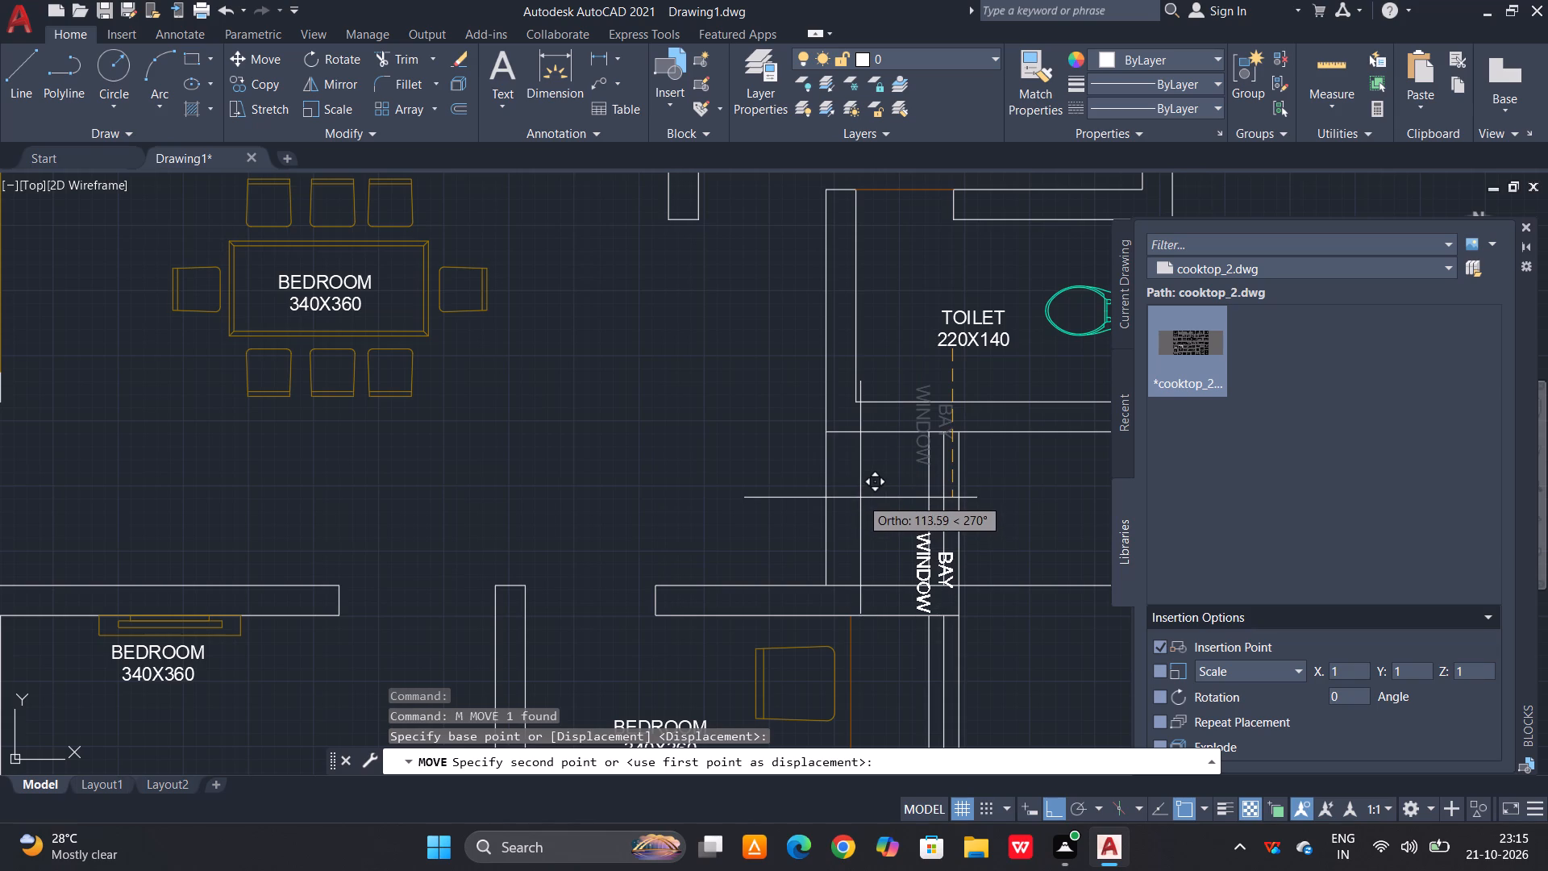
key(F9)
key(F8)
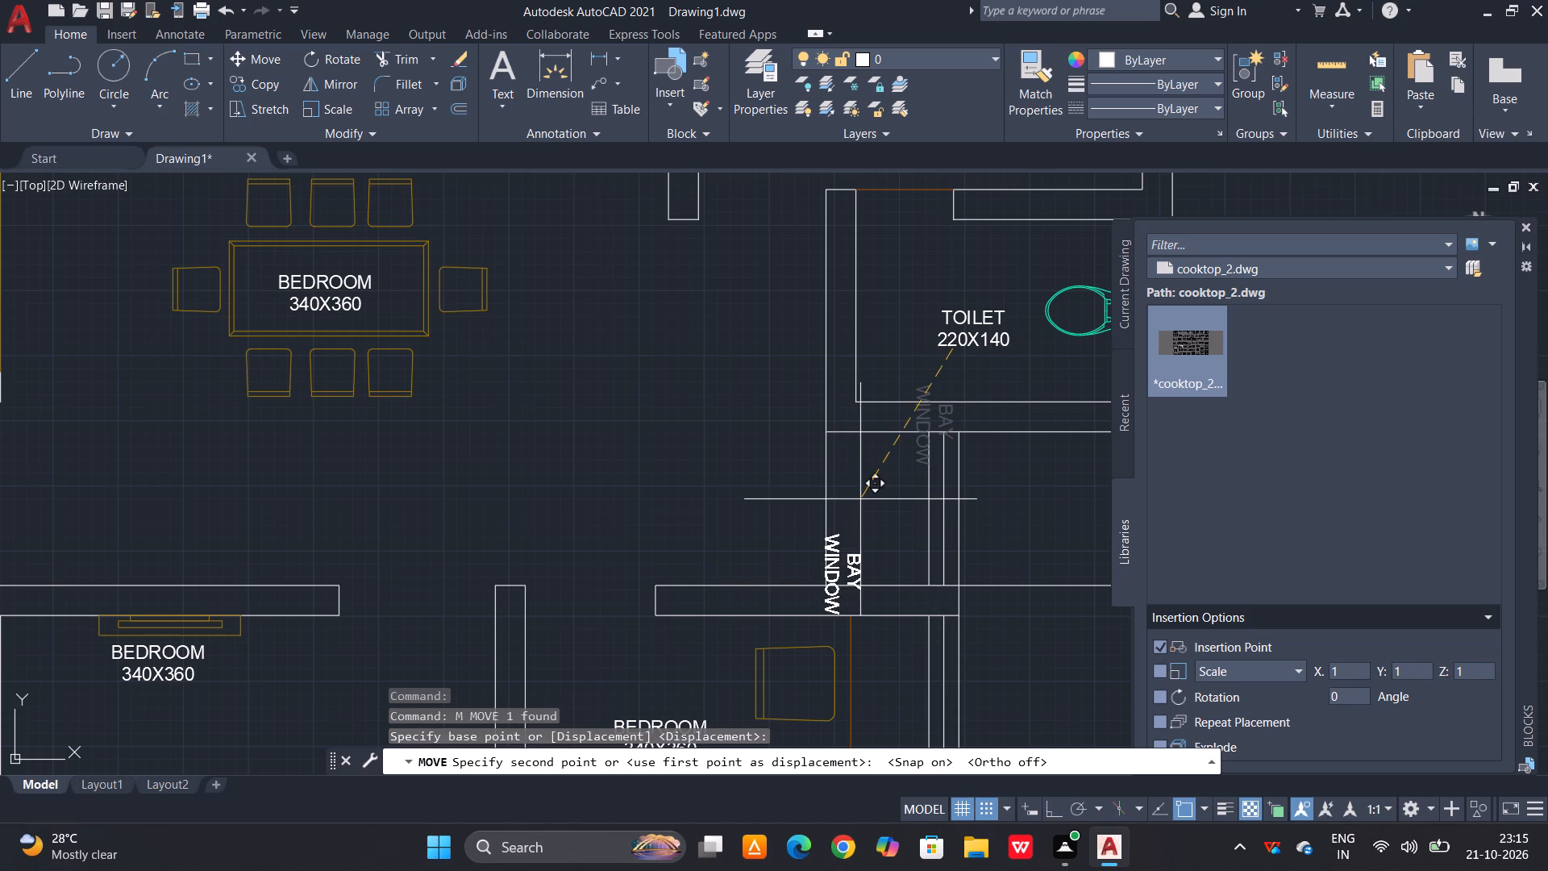
click(901, 438)
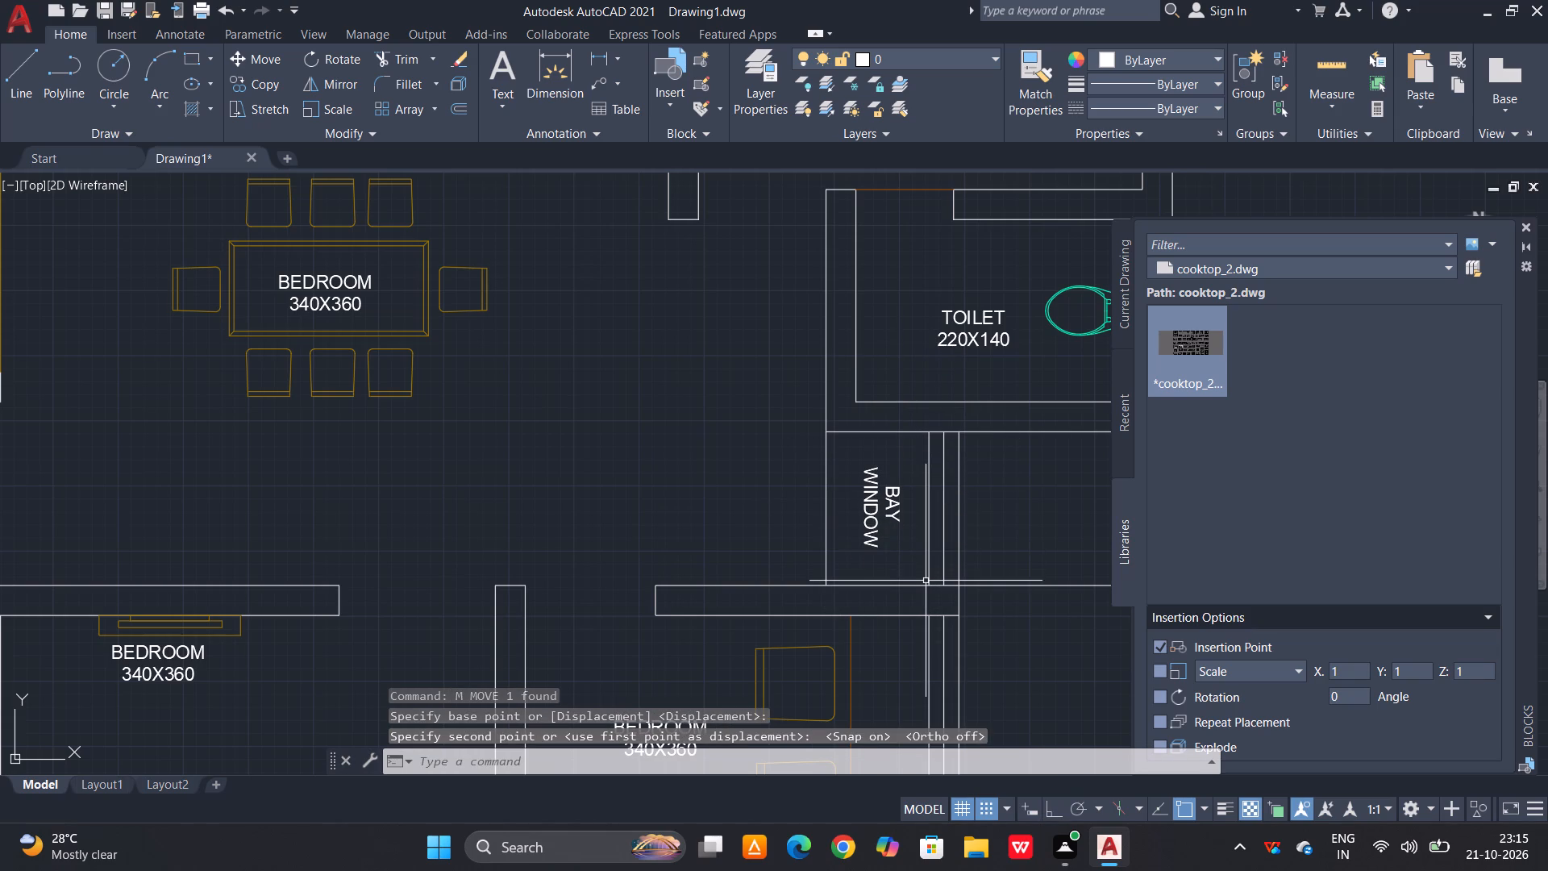
key(F9)
Replace the name BEDROOM with STUDY in the label of the two-chair room below the bay window, keeping dimensions on the second line.
scroll(927, 580, down, 1)
middle_drag(916, 591, 901, 326)
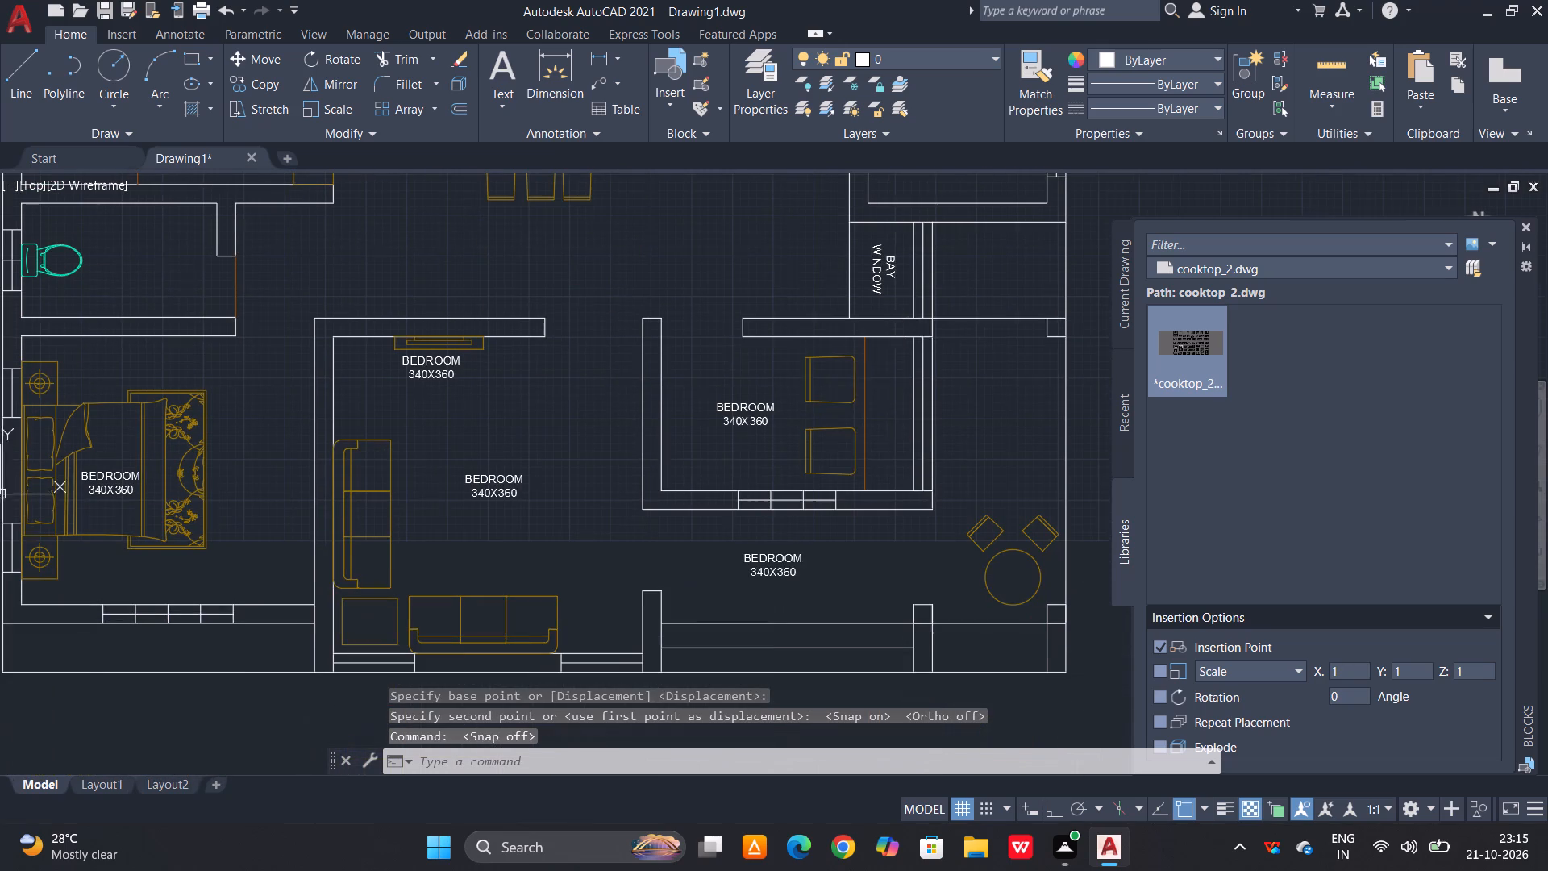
double_click(725, 425)
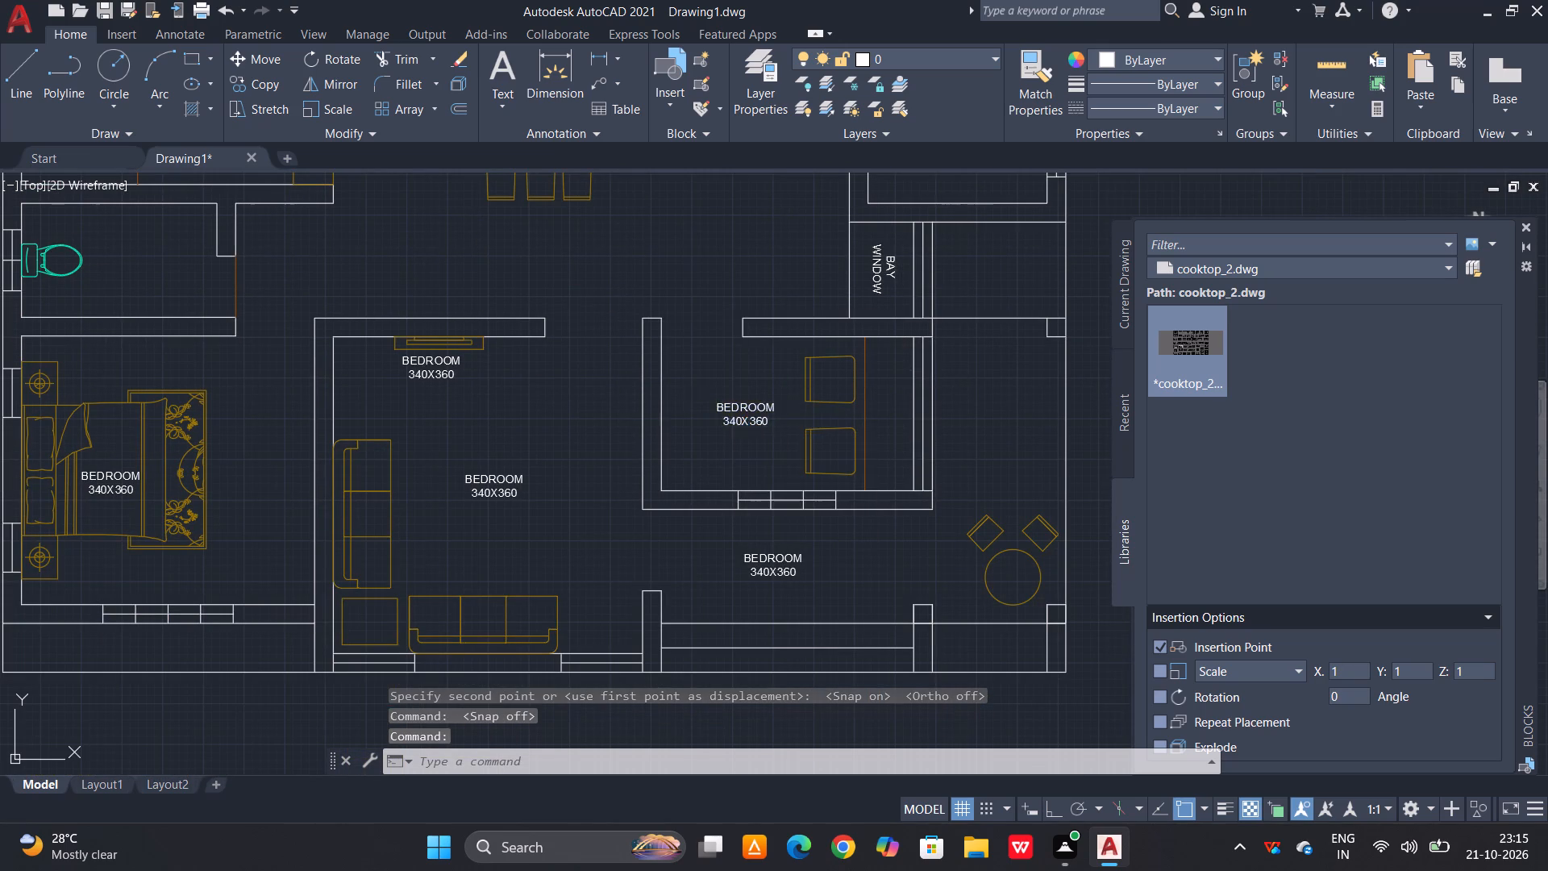
scroll(739, 419, up, 2)
drag(836, 378, 653, 386)
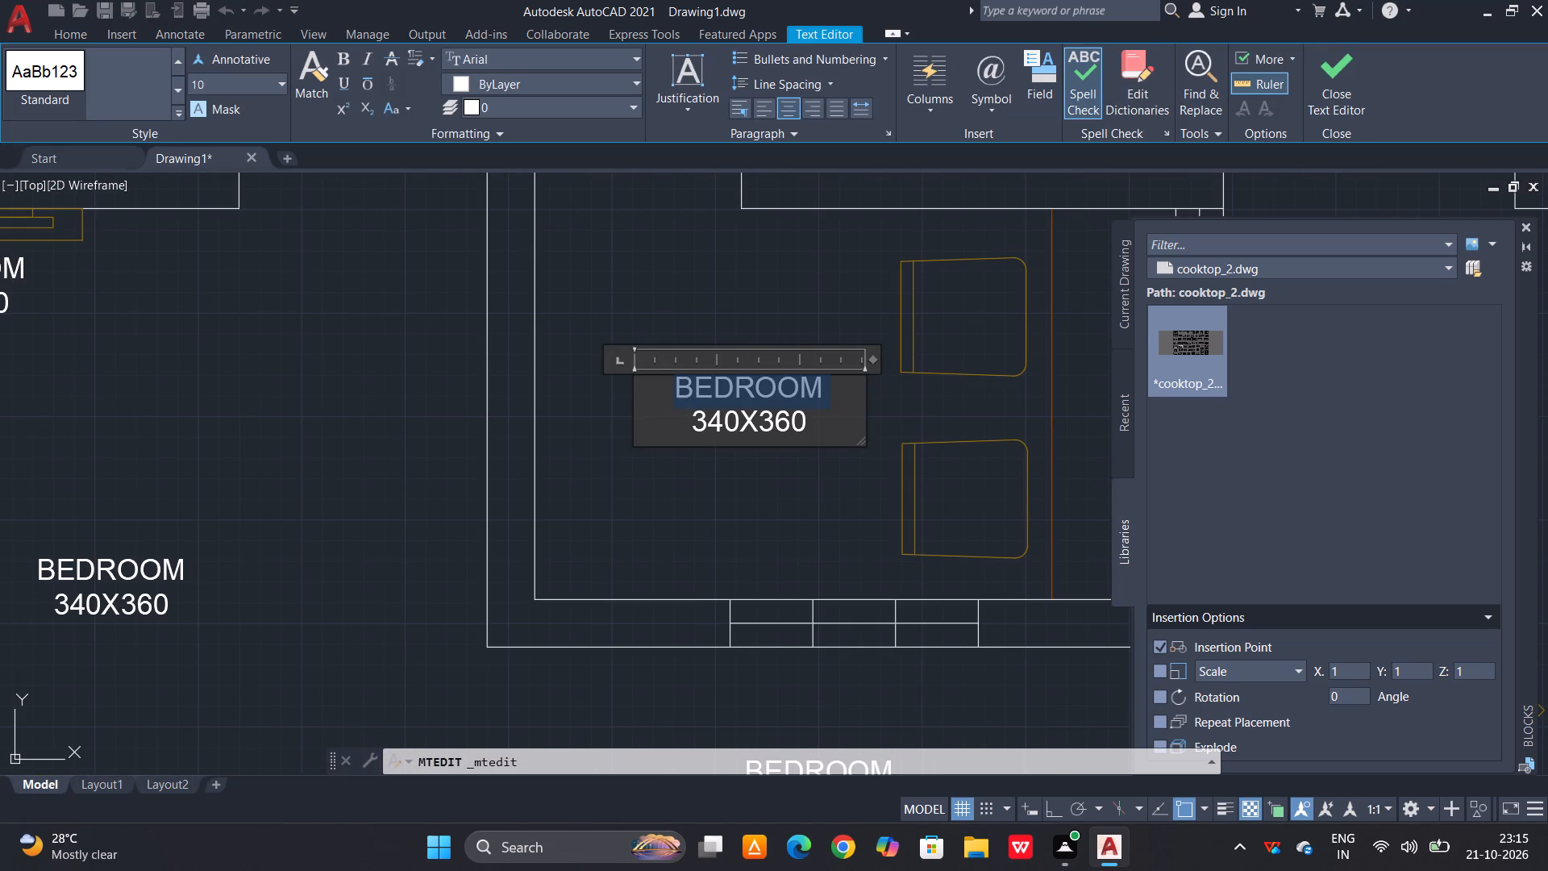
drag(653, 386, 637, 388)
text(STU)
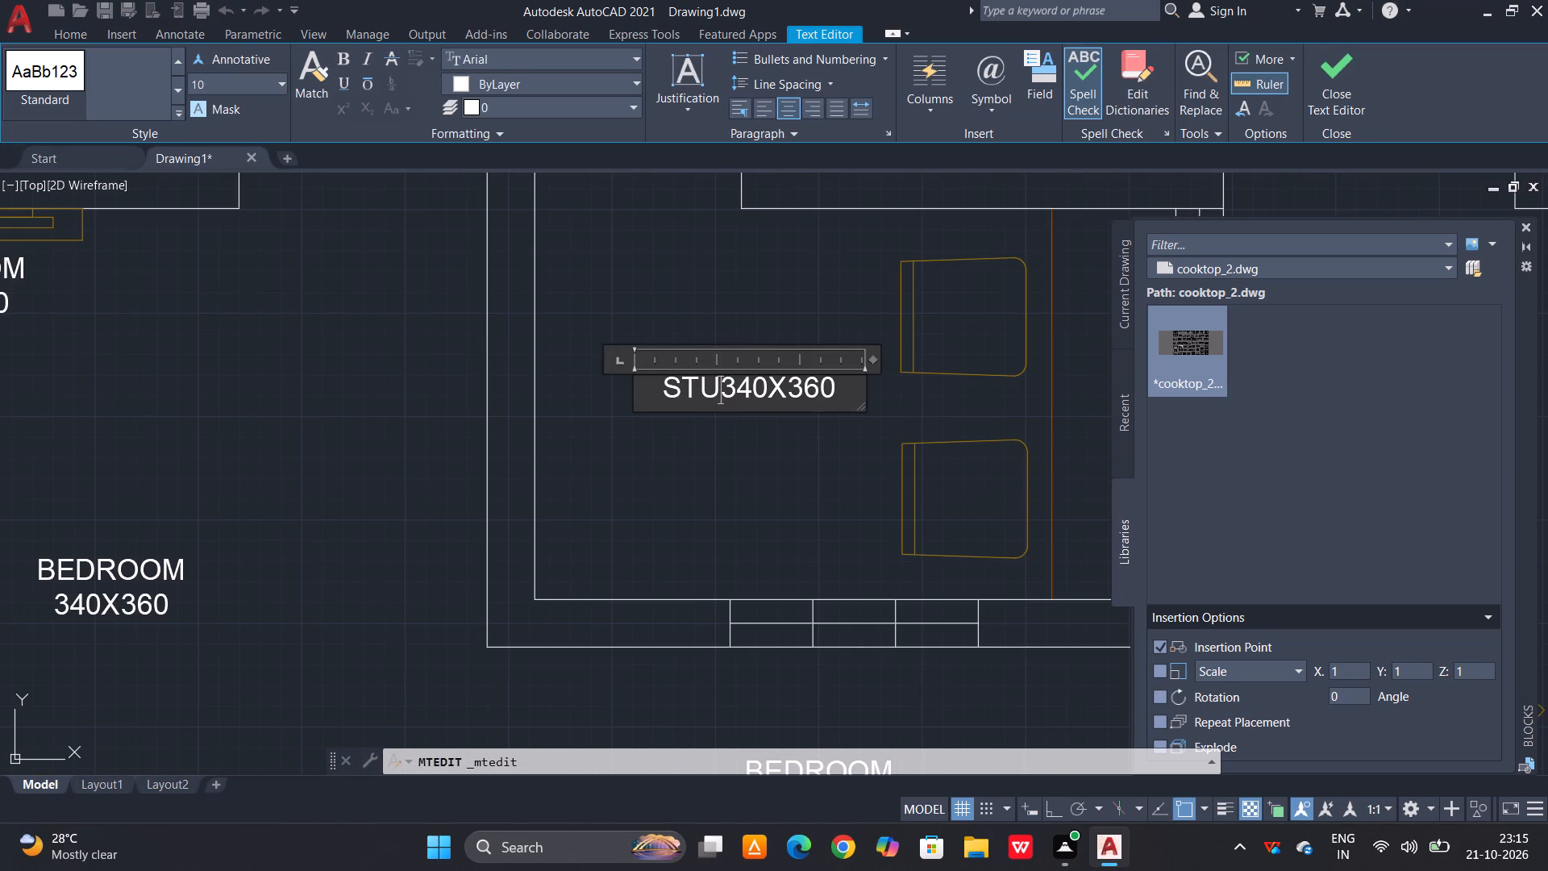
text(DY)
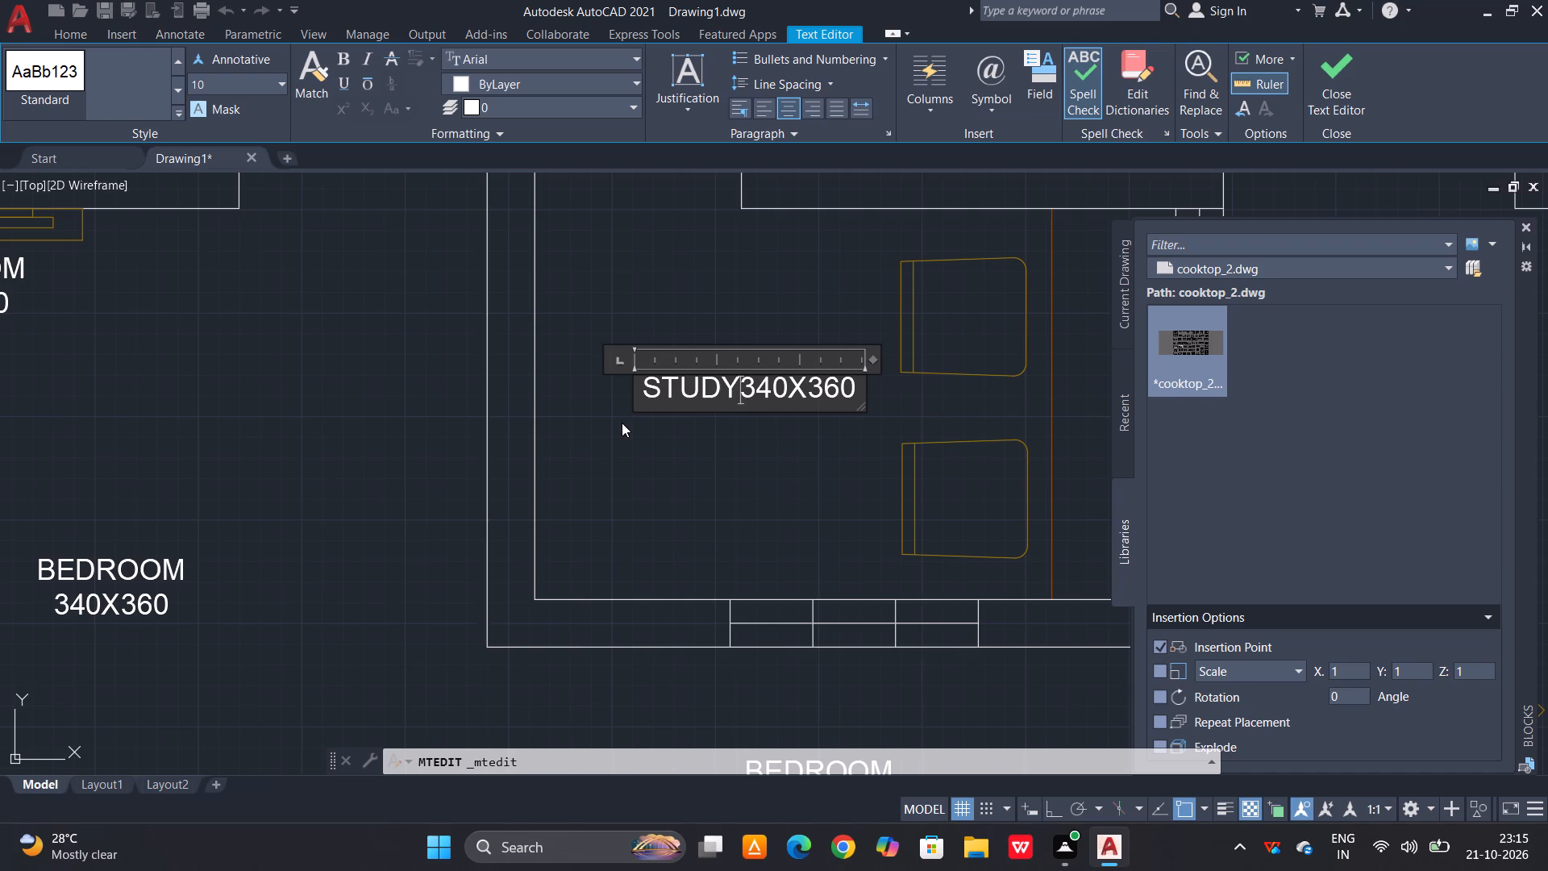
key(Return)
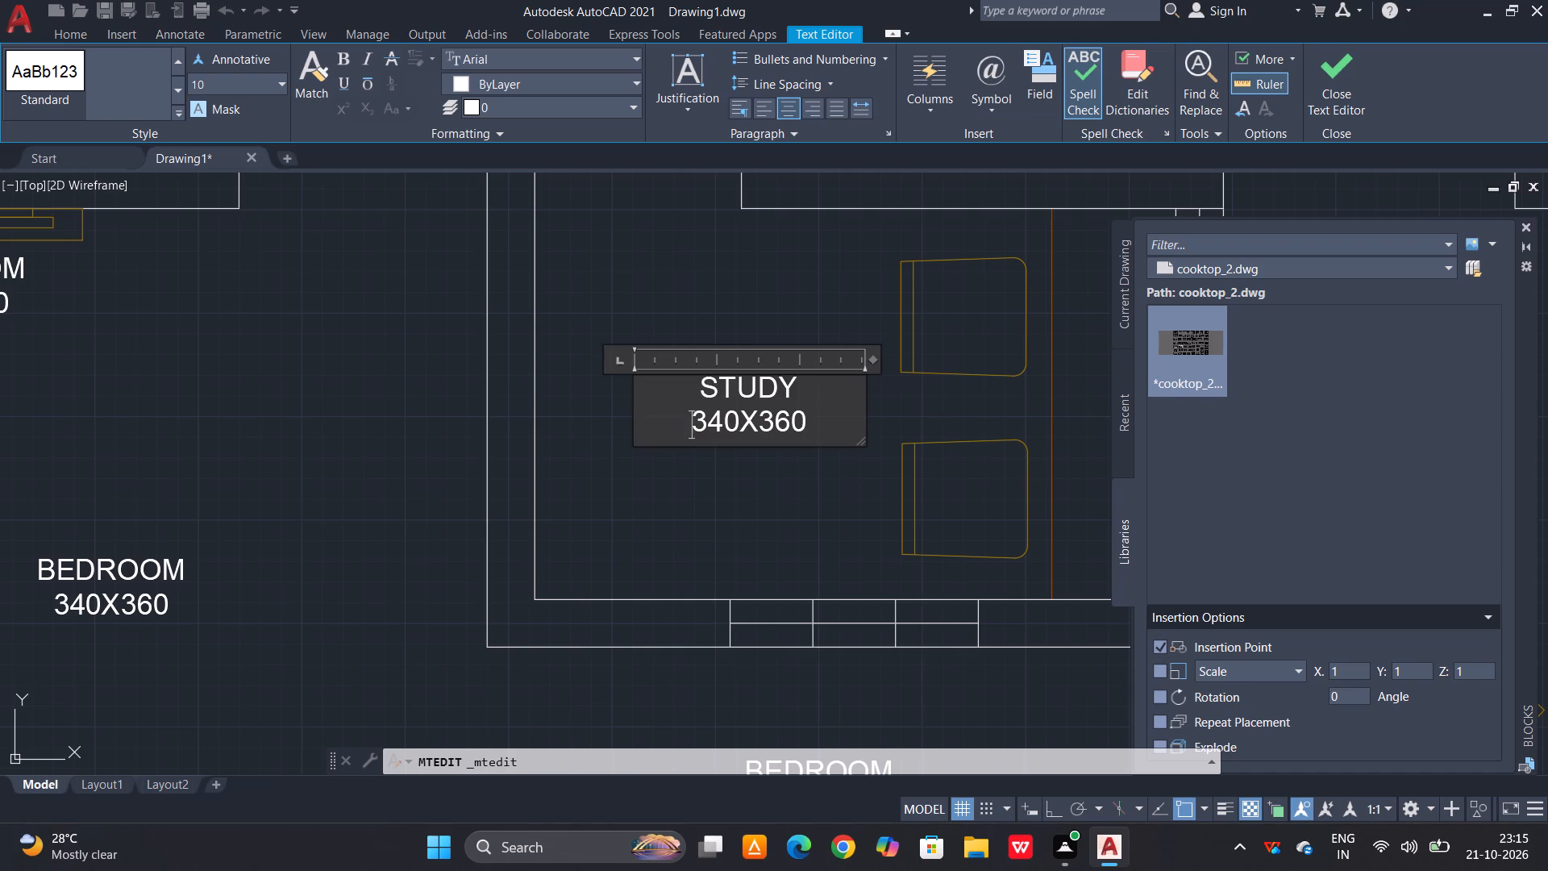
Set the study label's dimension line to 310X396 and finish editing the text.
drag(723, 423, 709, 425)
key(1)
drag(805, 414, 797, 417)
drag(797, 417, 779, 423)
text(96)
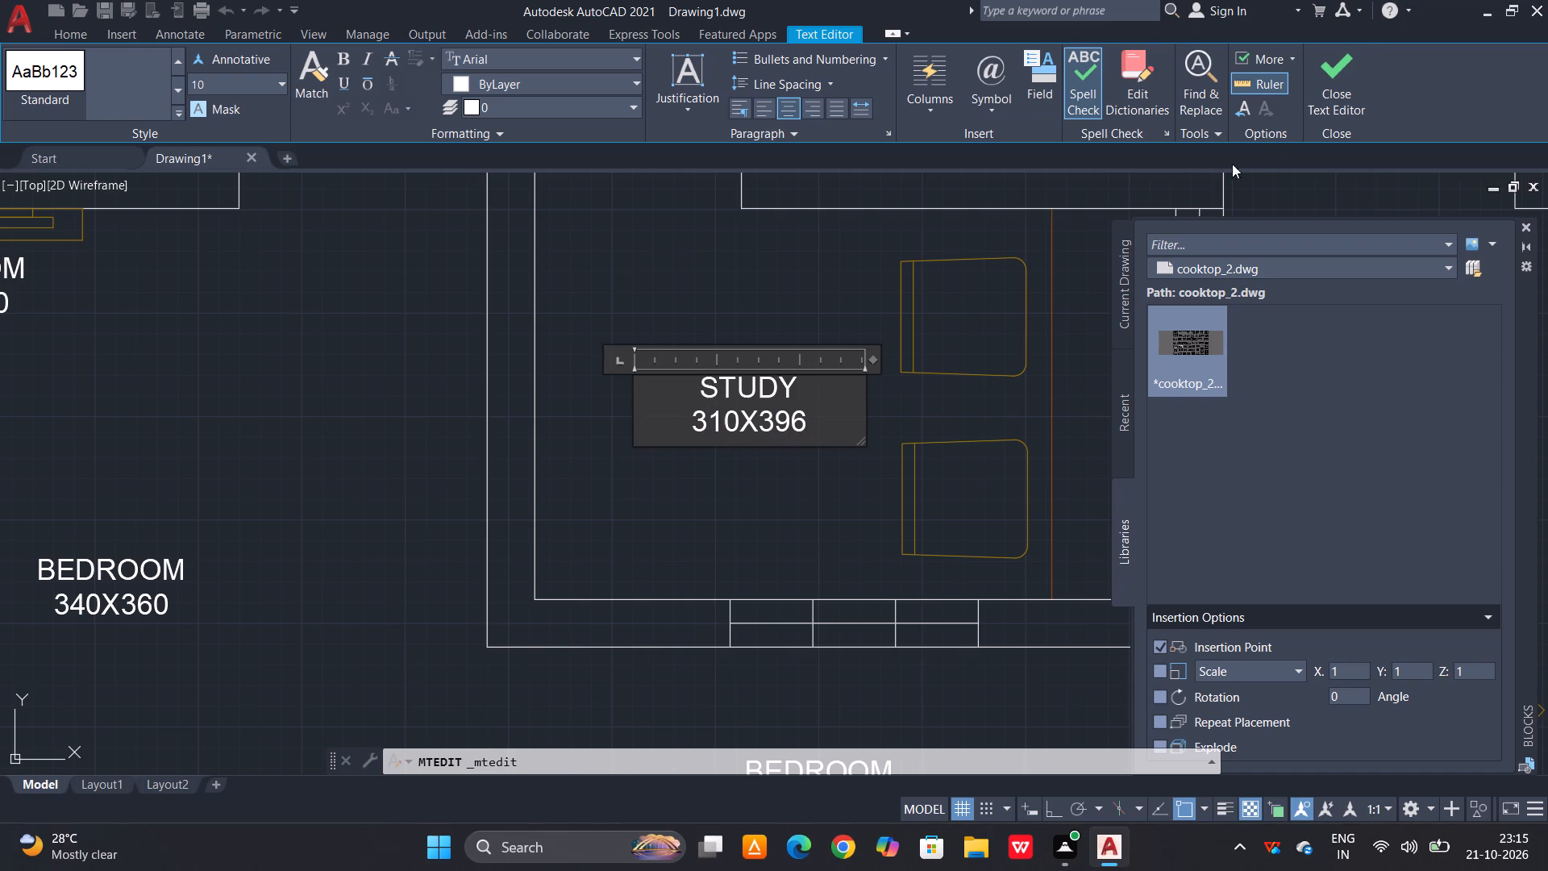
click(1344, 90)
Replace the name BEDROOM with SITOUT in the label below the study, keeping the dimensions on the second line.
scroll(836, 405, down, 3)
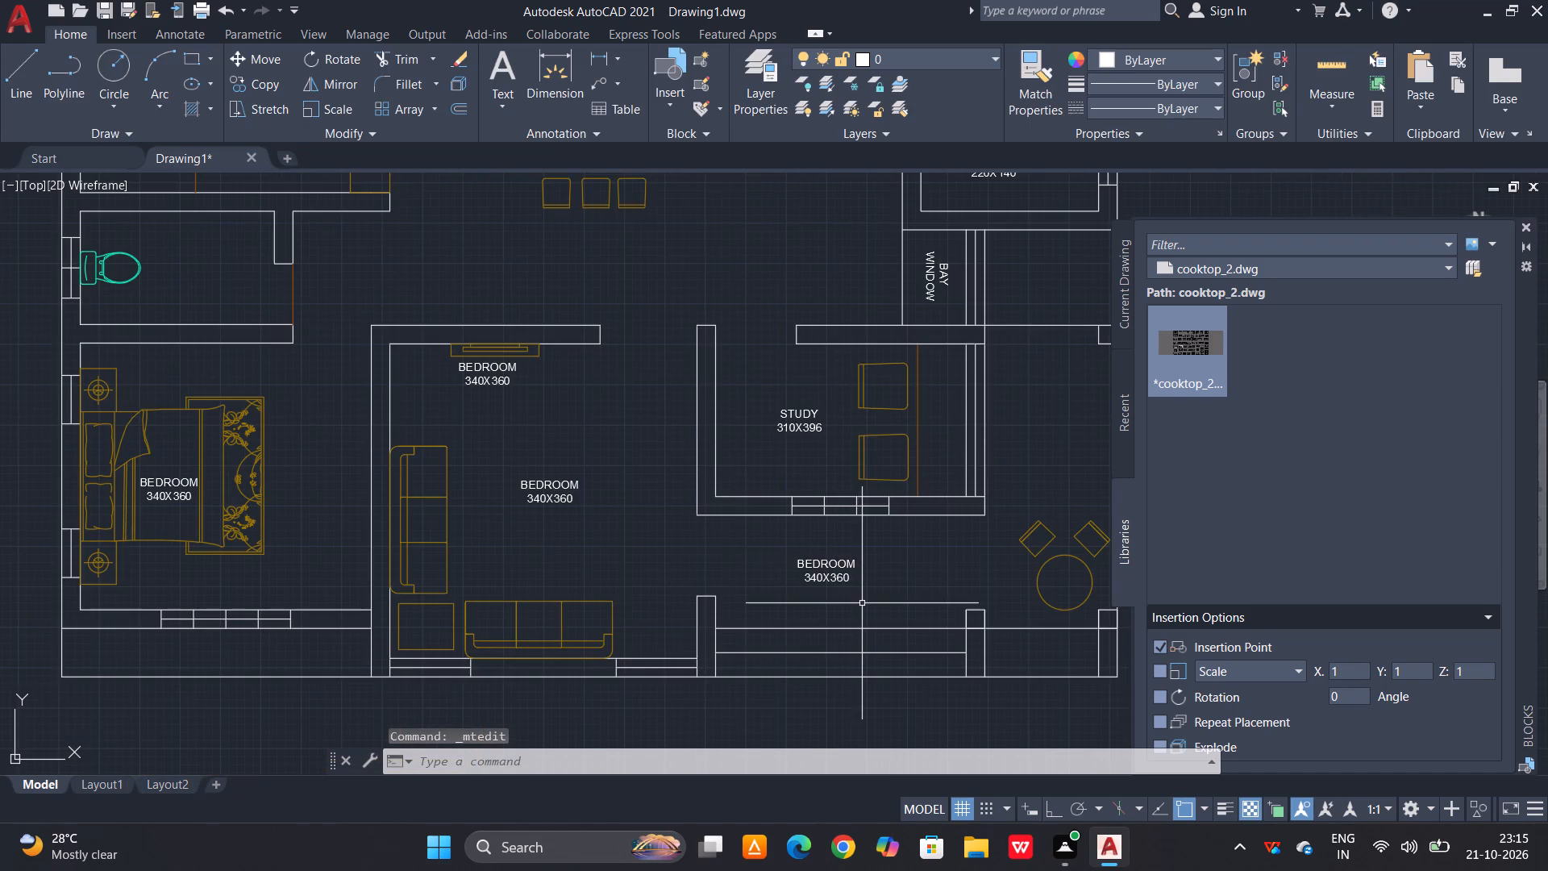
middle_drag(859, 598, 718, 553)
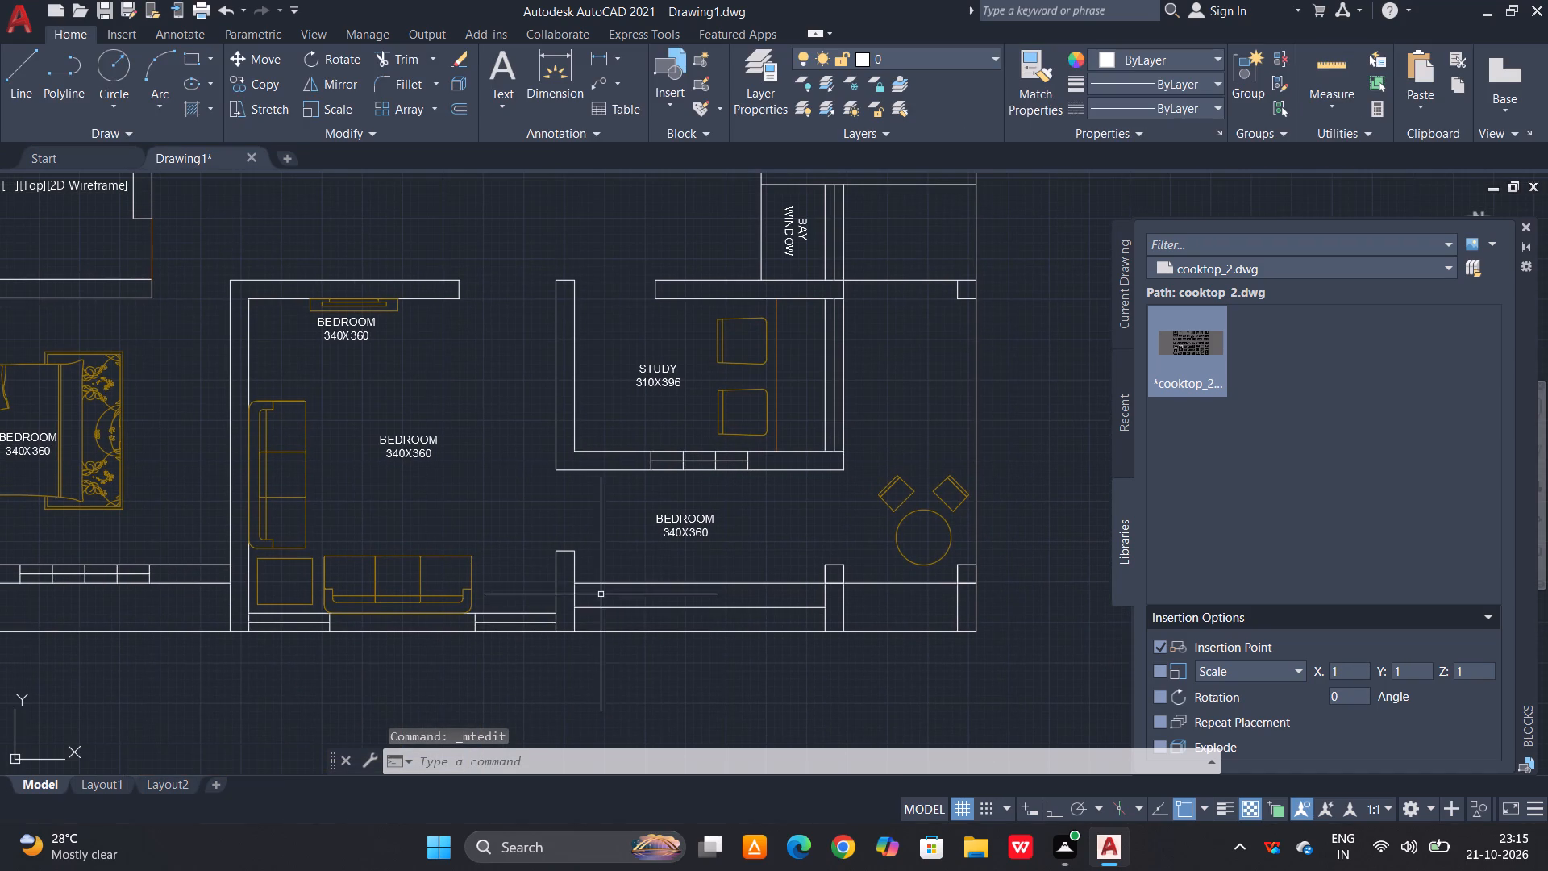
double_click(697, 511)
double_click(688, 540)
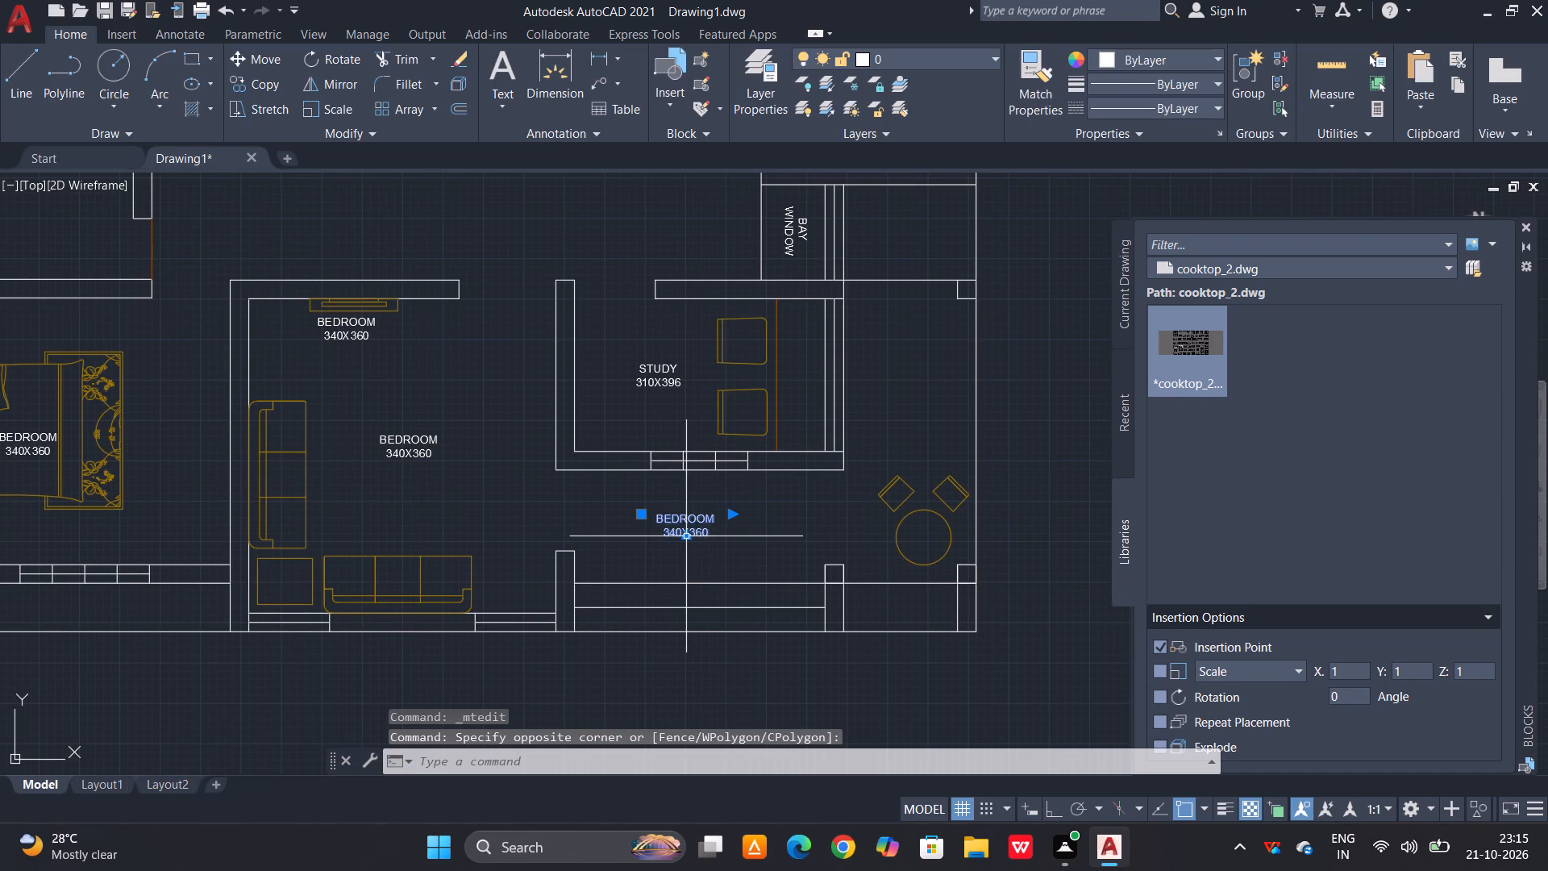
click(691, 529)
triple_click(694, 522)
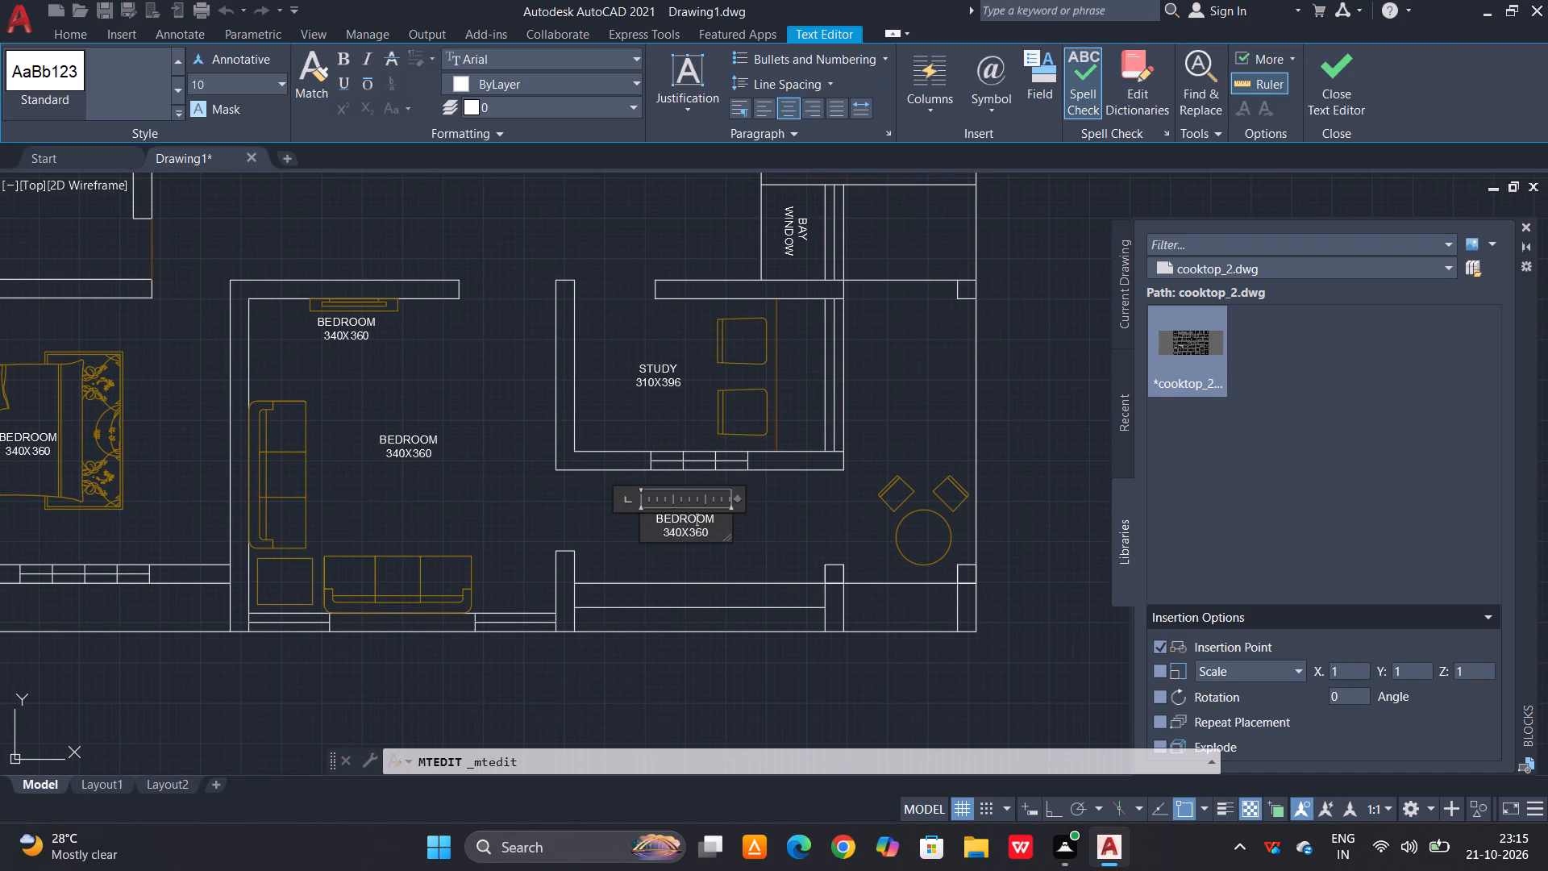
drag(720, 521, 643, 519)
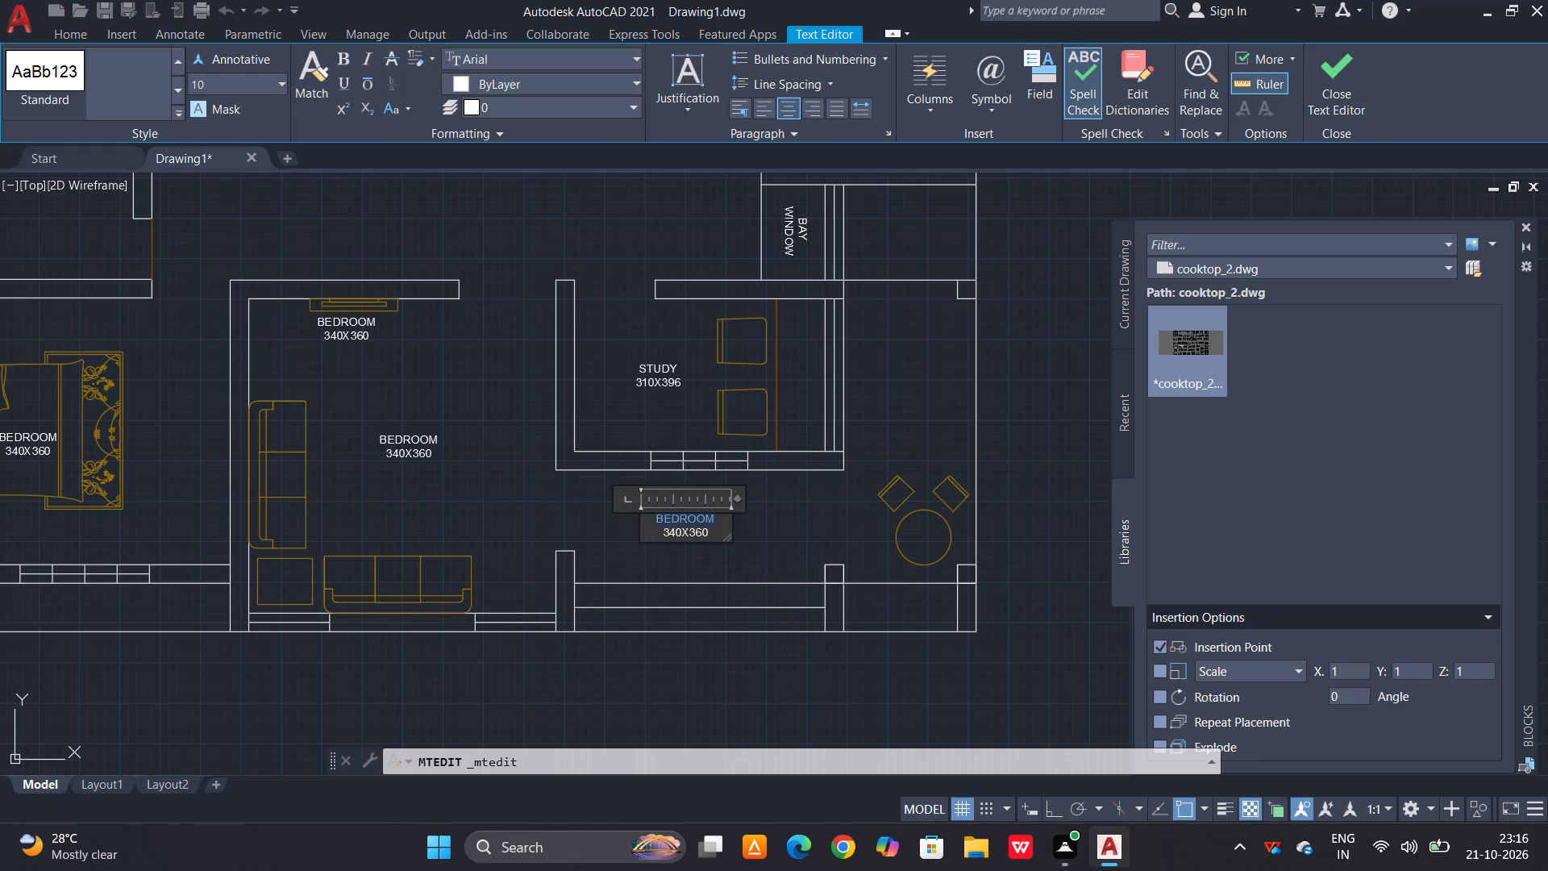
text(SITOUT)
key(Return)
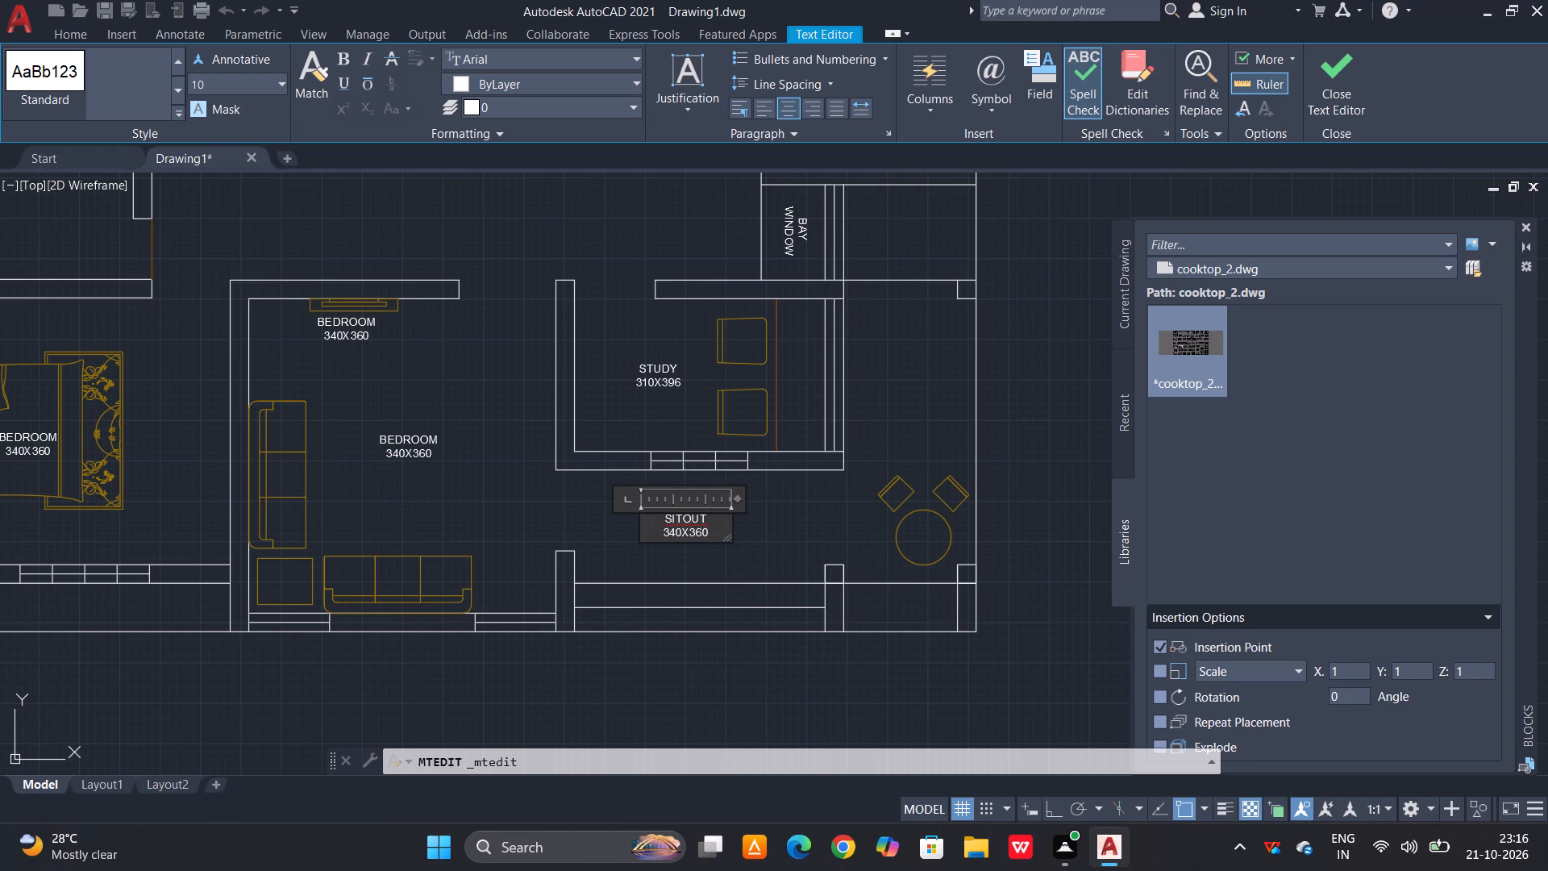
Set the sitout label's dimension line to 474X140 and finish editing the text.
scroll(708, 552, up, 3)
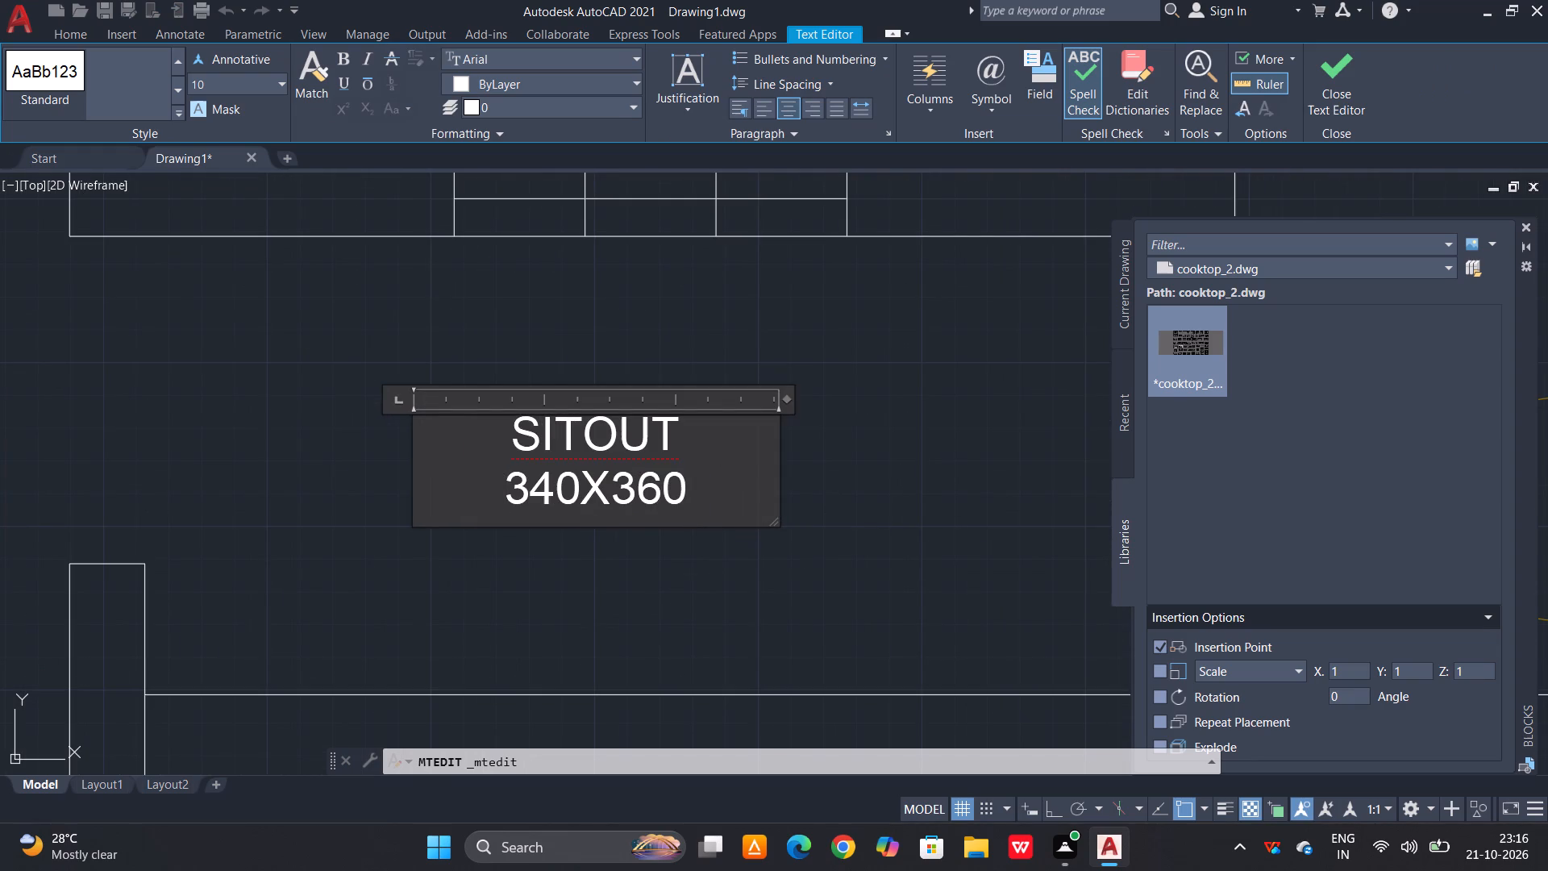
drag(583, 482, 506, 492)
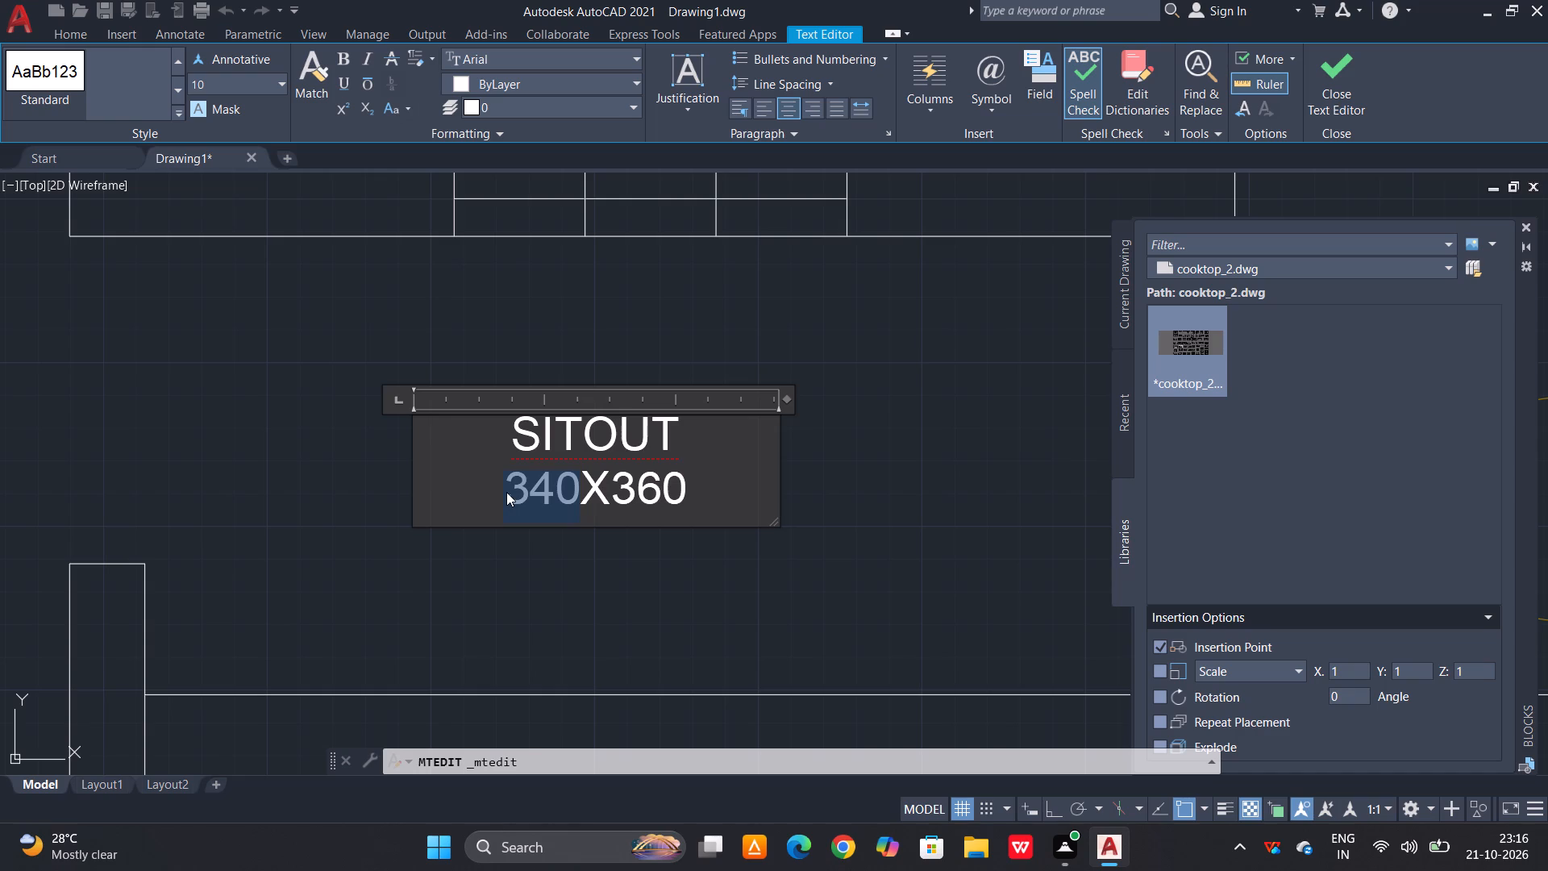
text(474)
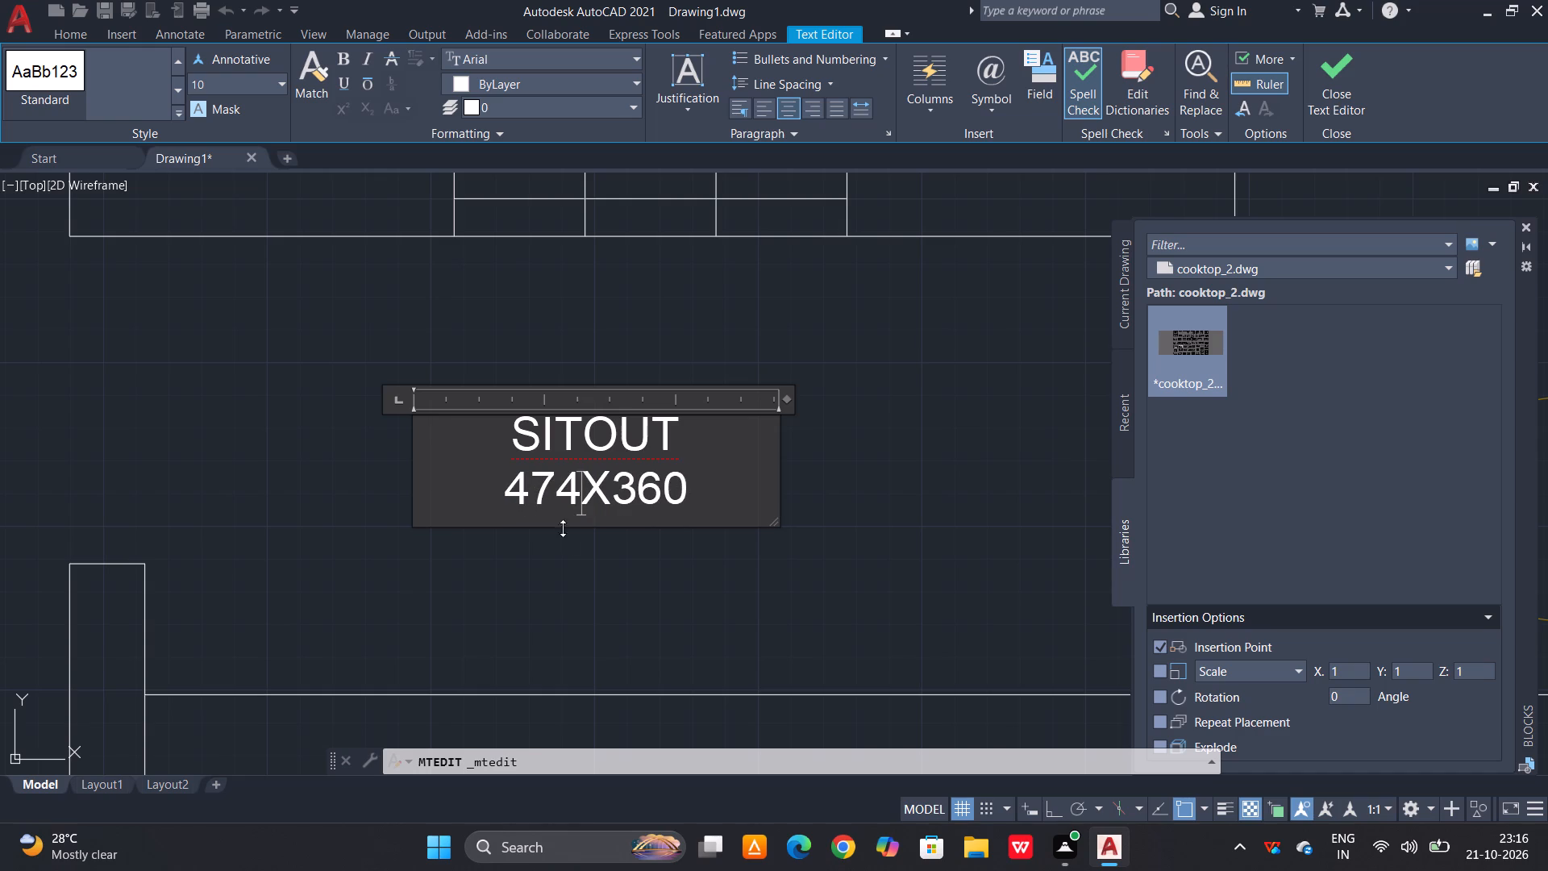
drag(657, 479, 620, 489)
text(14)
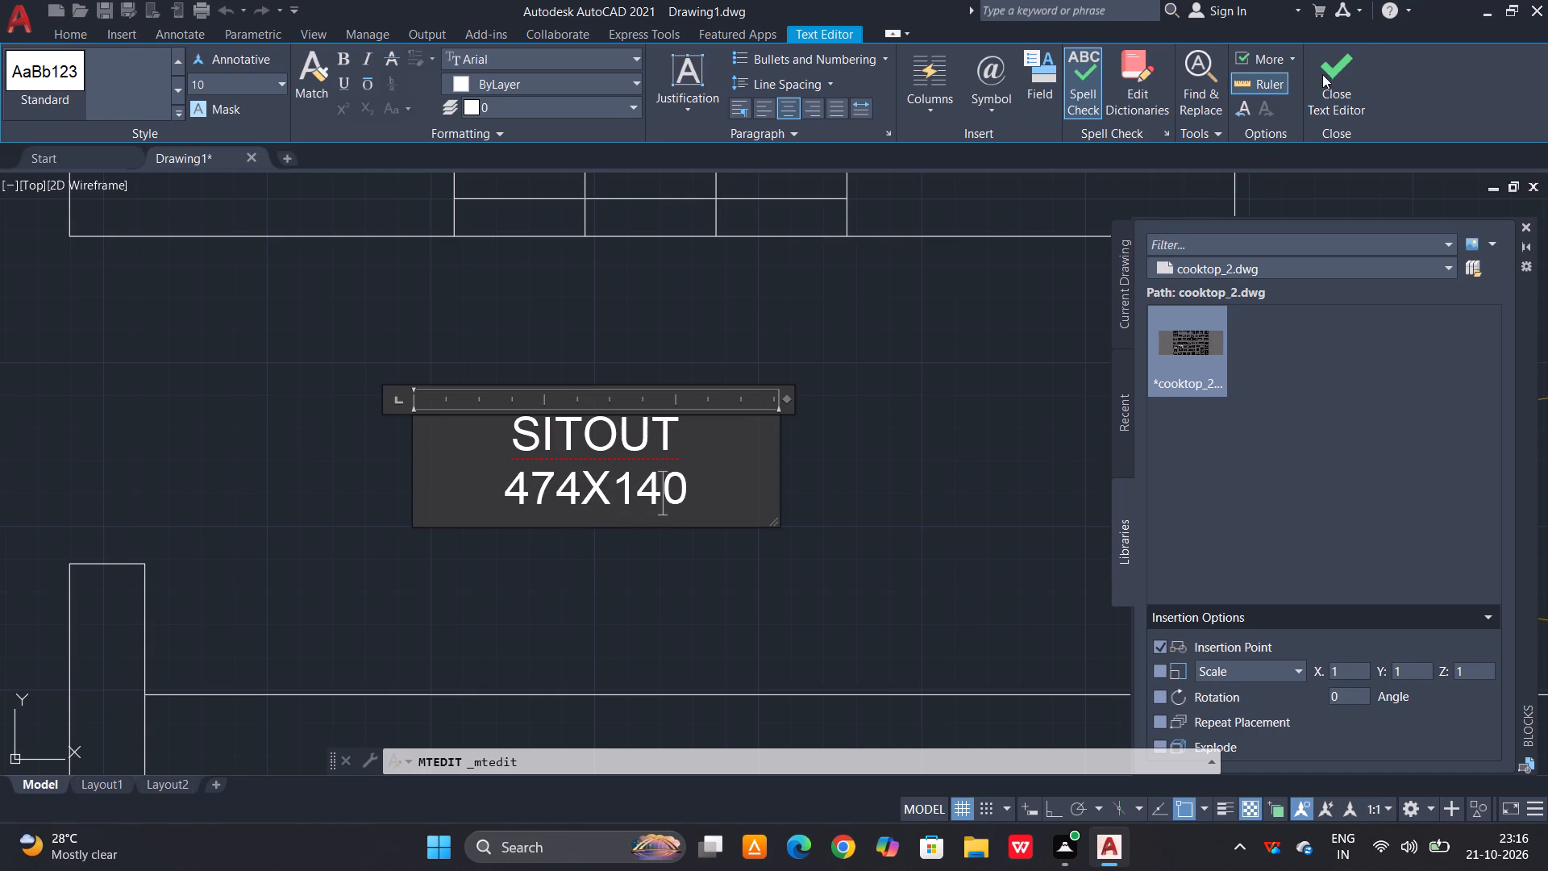
click(1329, 69)
Replace the name BEDROOM with FORMAL LIVING in the label beside the sofas, keeping the dimensions on the second line.
scroll(1030, 373, down, 1)
middle_drag(797, 431, 851, 397)
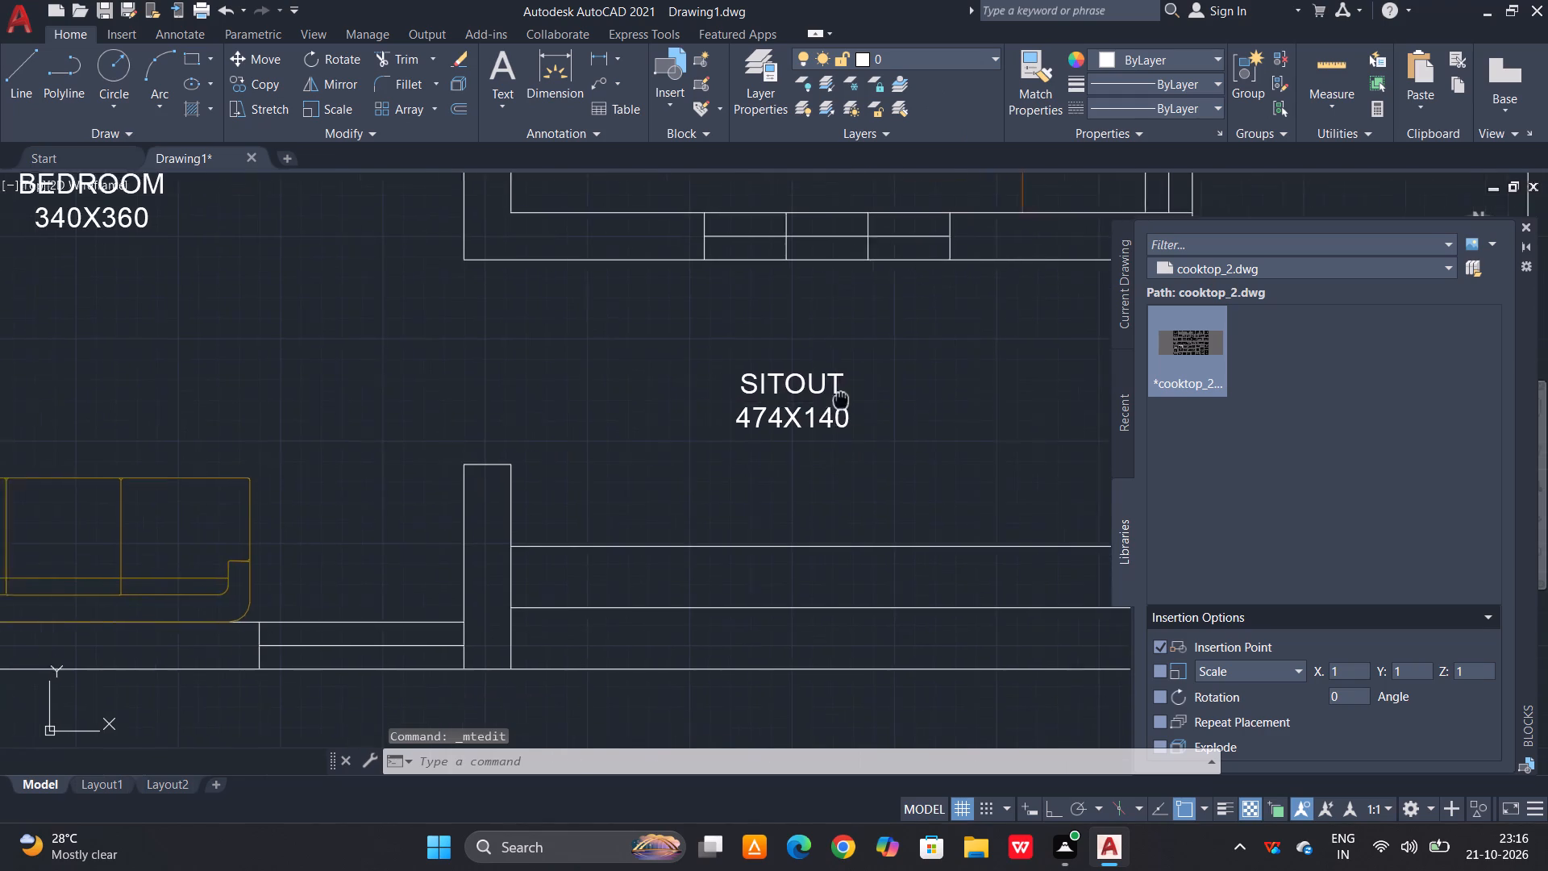
middle_drag(851, 397, 914, 381)
scroll(734, 431, down, 1)
double_click(378, 265)
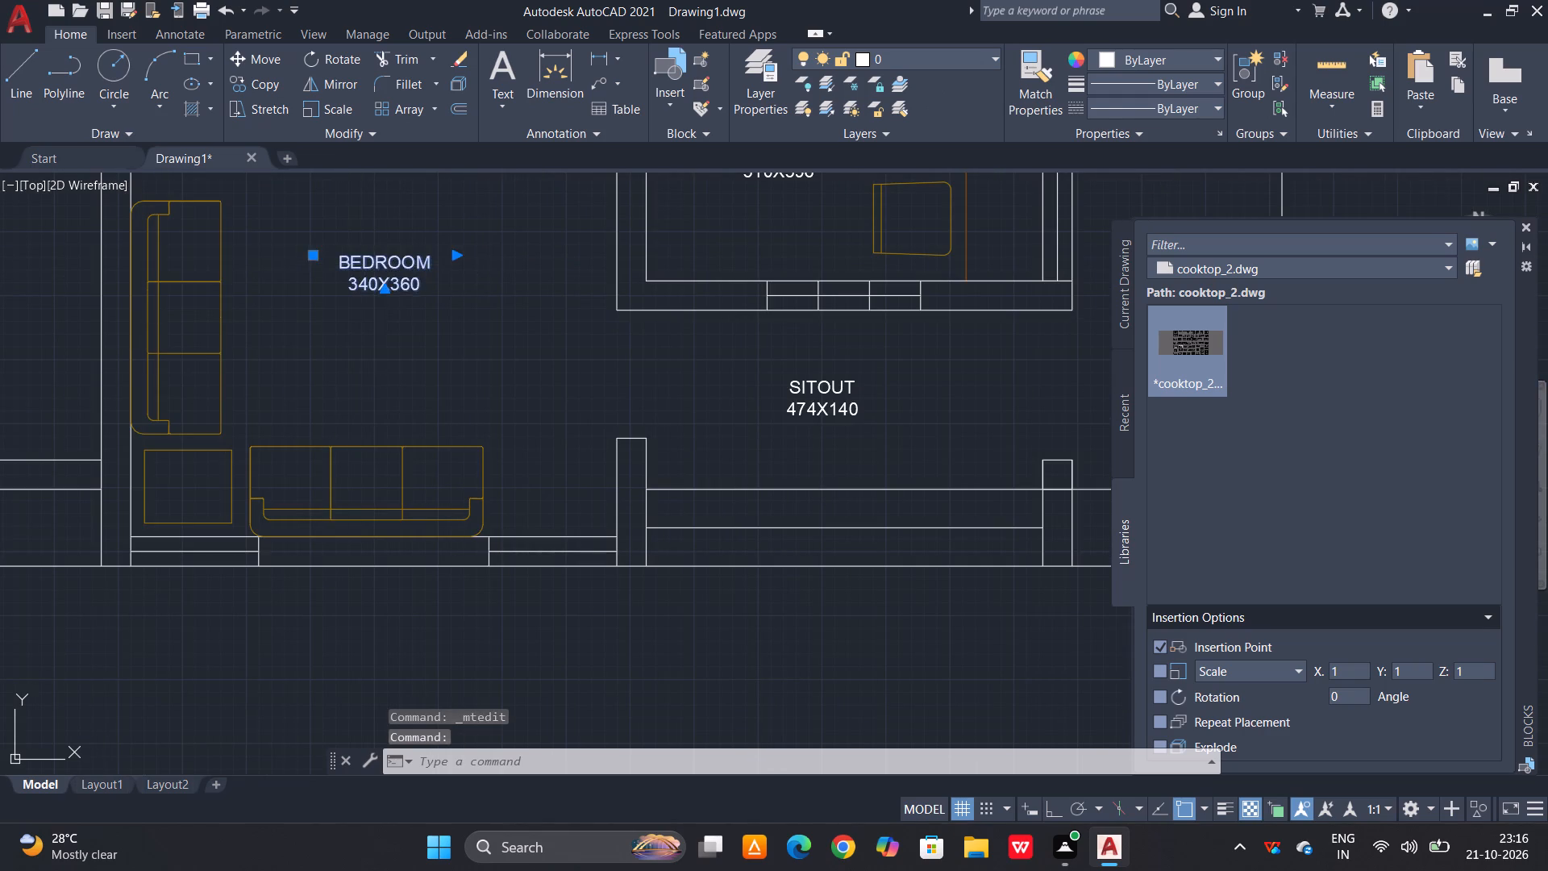
middle_drag(419, 308, 607, 343)
scroll(640, 306, up, 1)
drag(622, 286, 412, 285)
key(f)
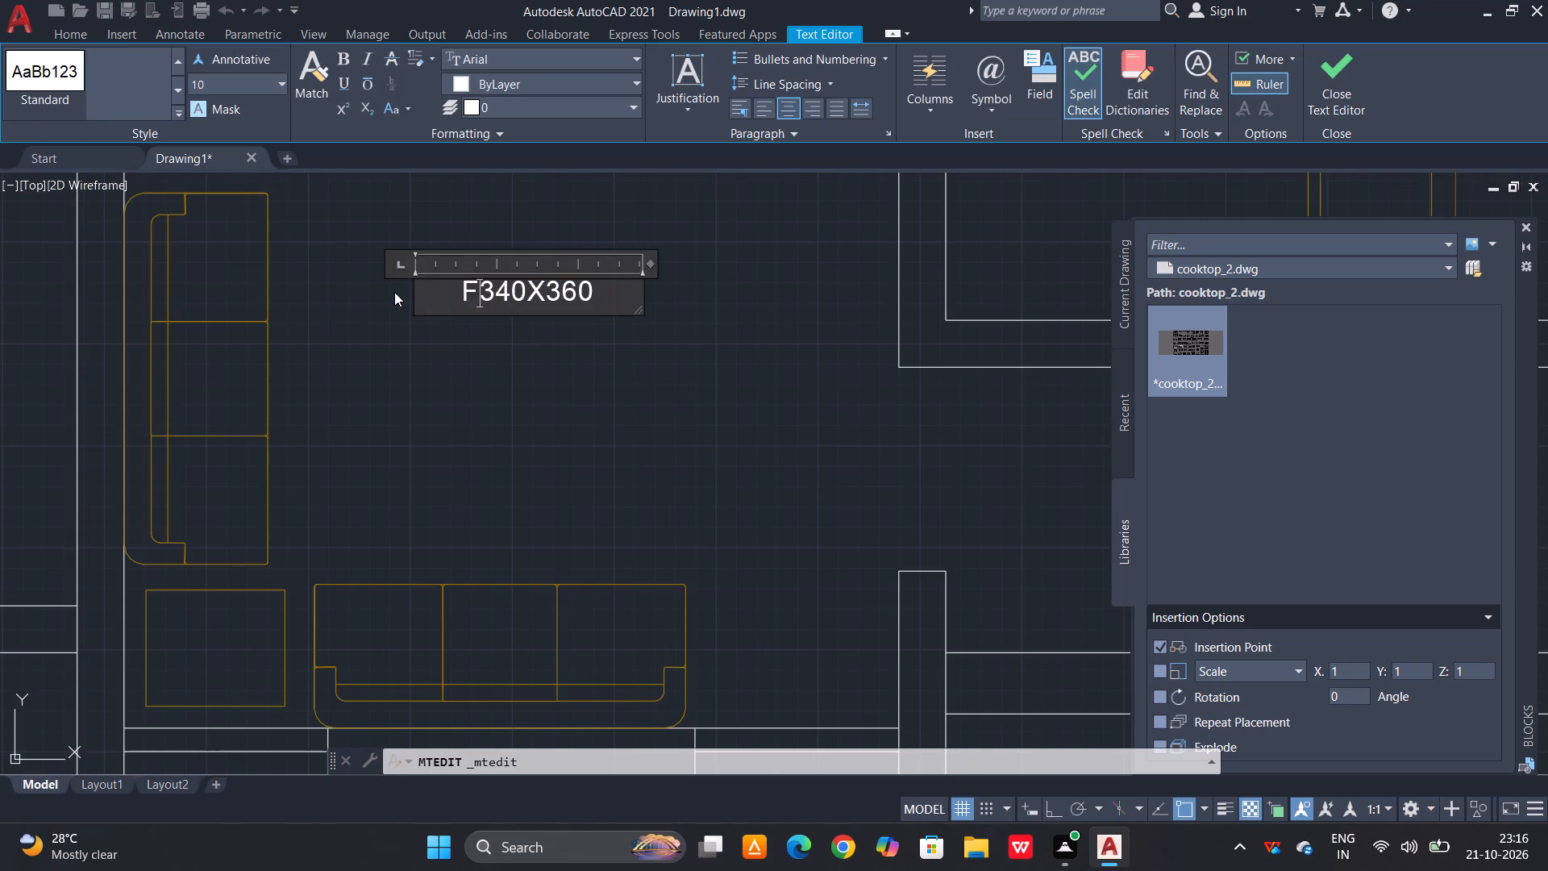
key(o)
key(r)
key(m)
text(AL)
key(space)
text(LIVING)
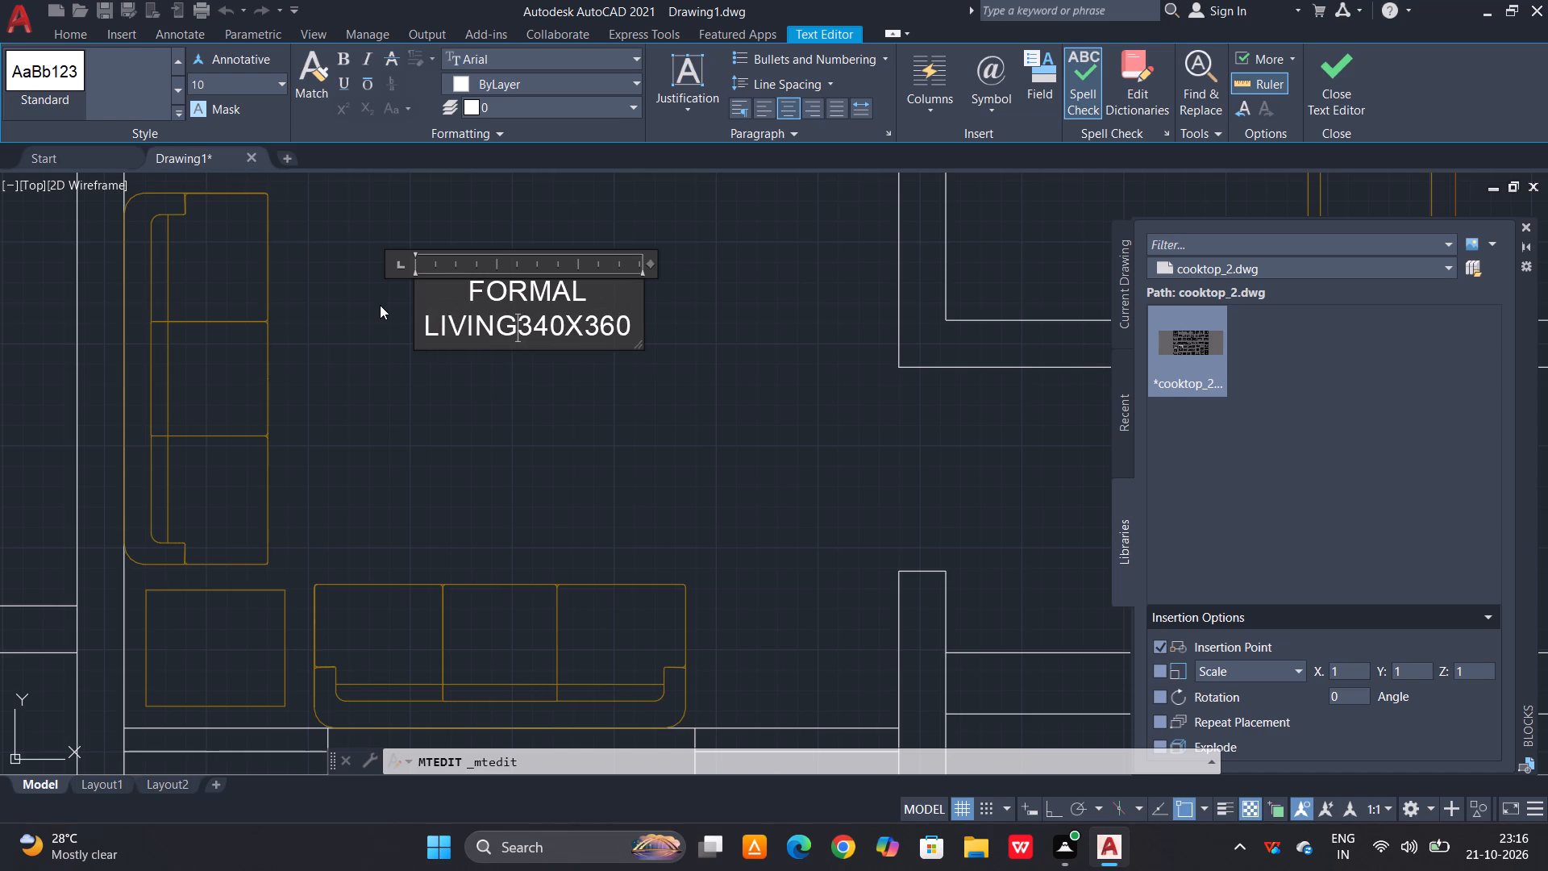
key(Return)
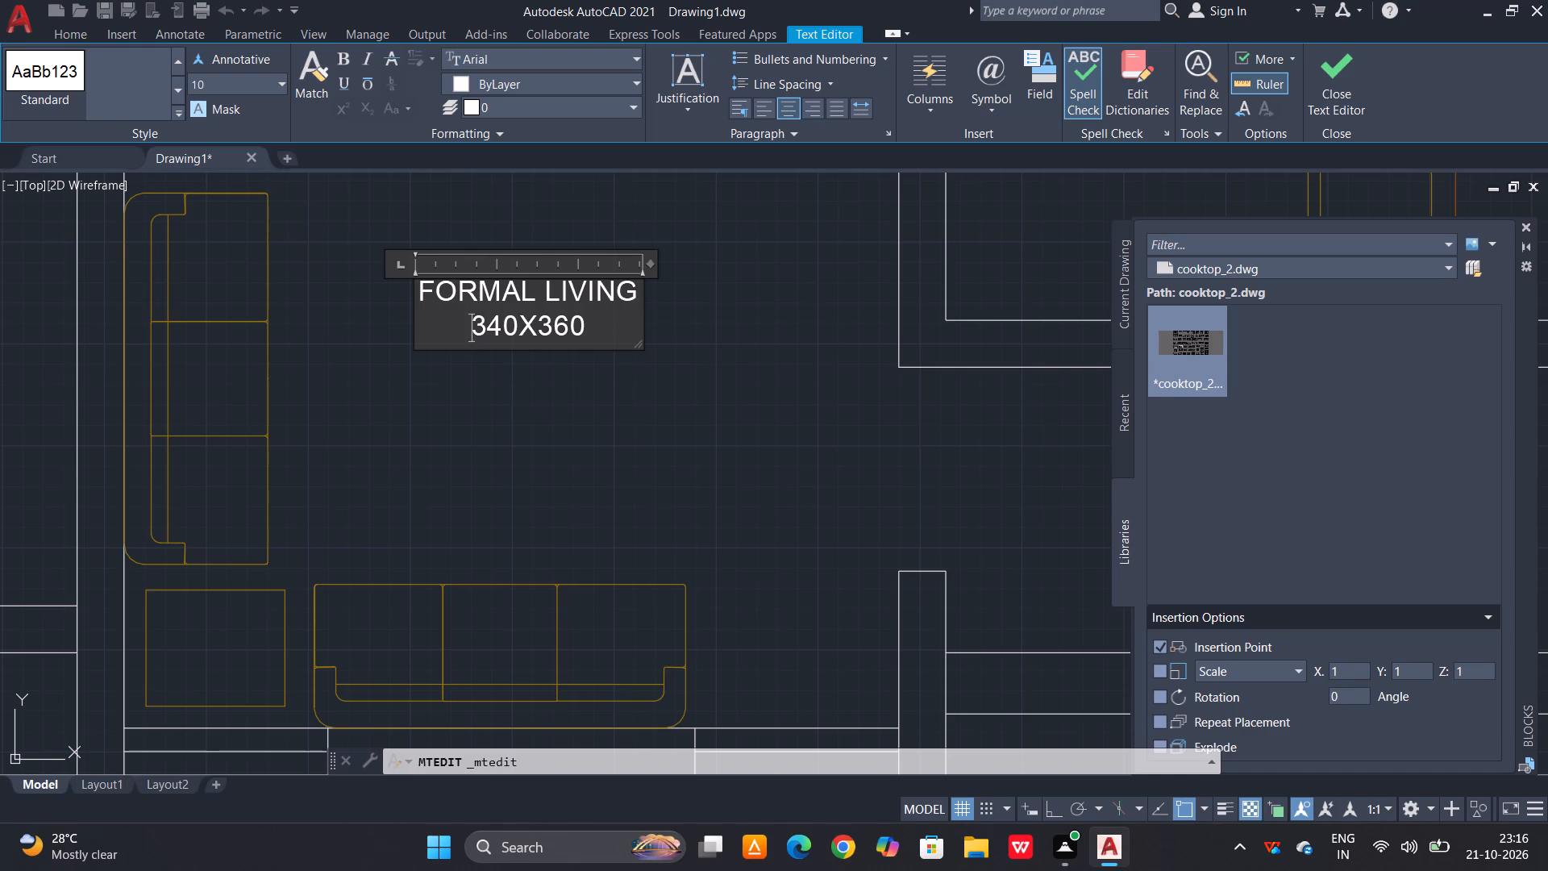
Set the formal living label's dimension line to 380X396 and finish editing the text.
click(501, 329)
key(BackSpace)
key(8)
drag(606, 334, 557, 335)
text(96)
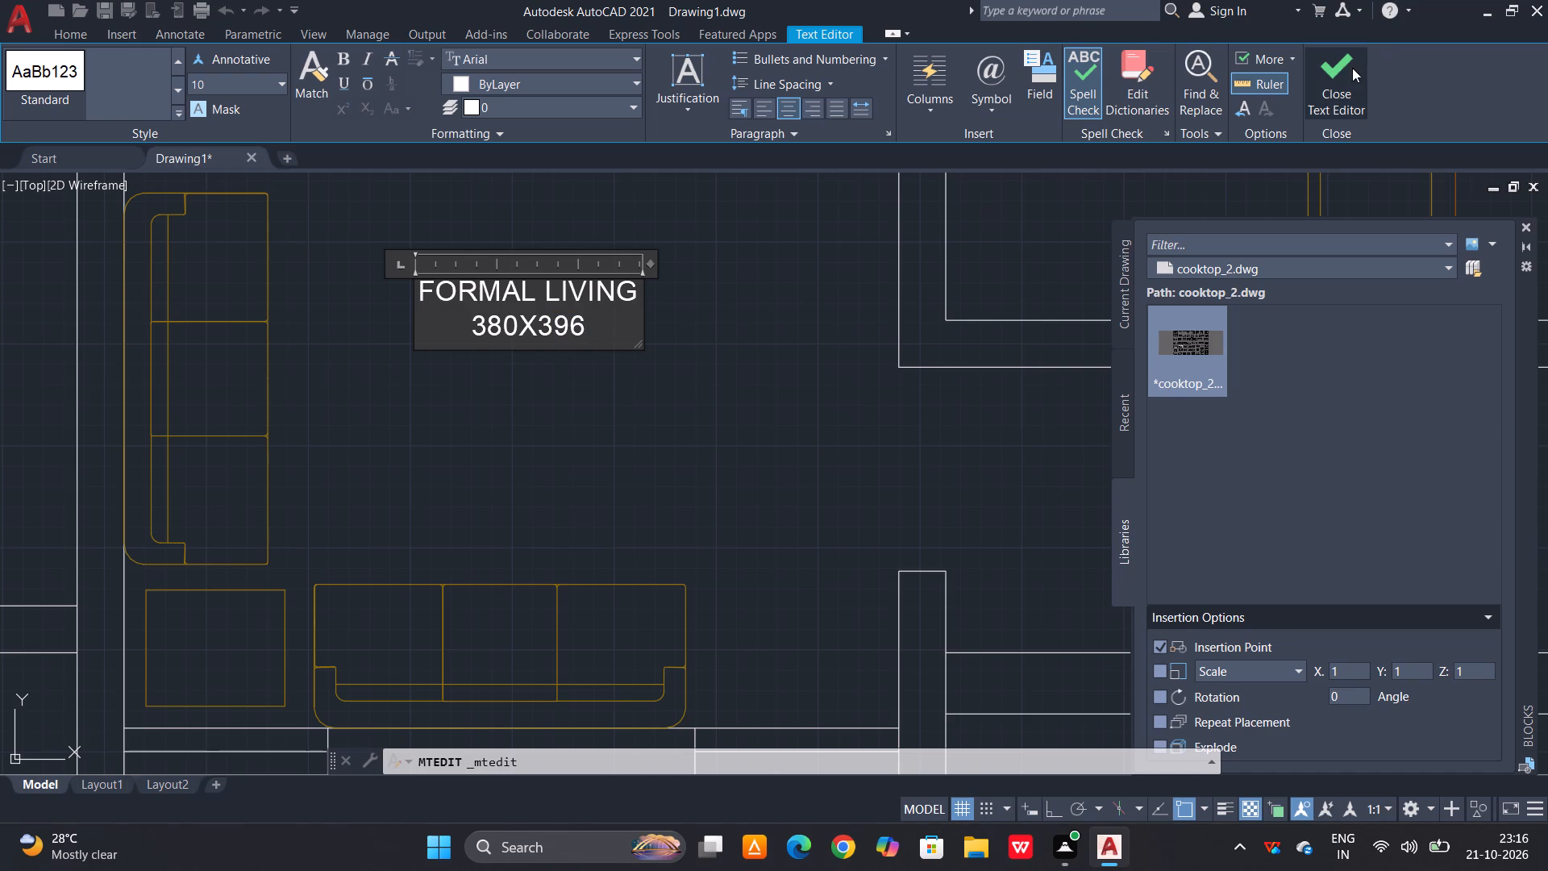
click(1342, 70)
Replace the entire bedroom label below the wall unit in the formal living room with TV and finish editing.
scroll(924, 509, down, 2)
scroll(683, 322, up, 2)
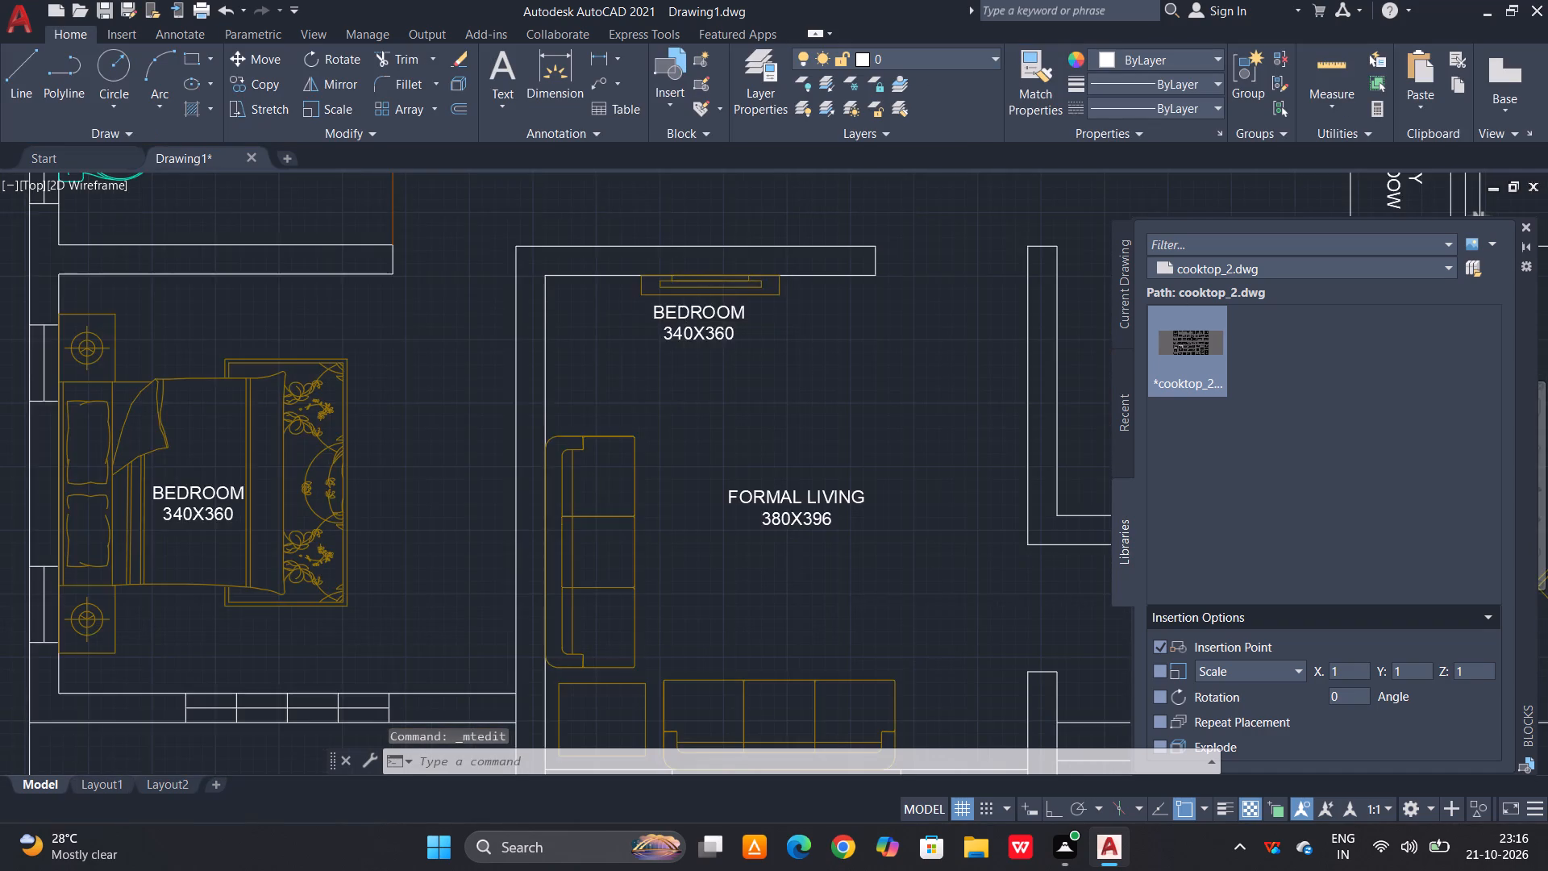
double_click(693, 297)
triple_click(719, 350)
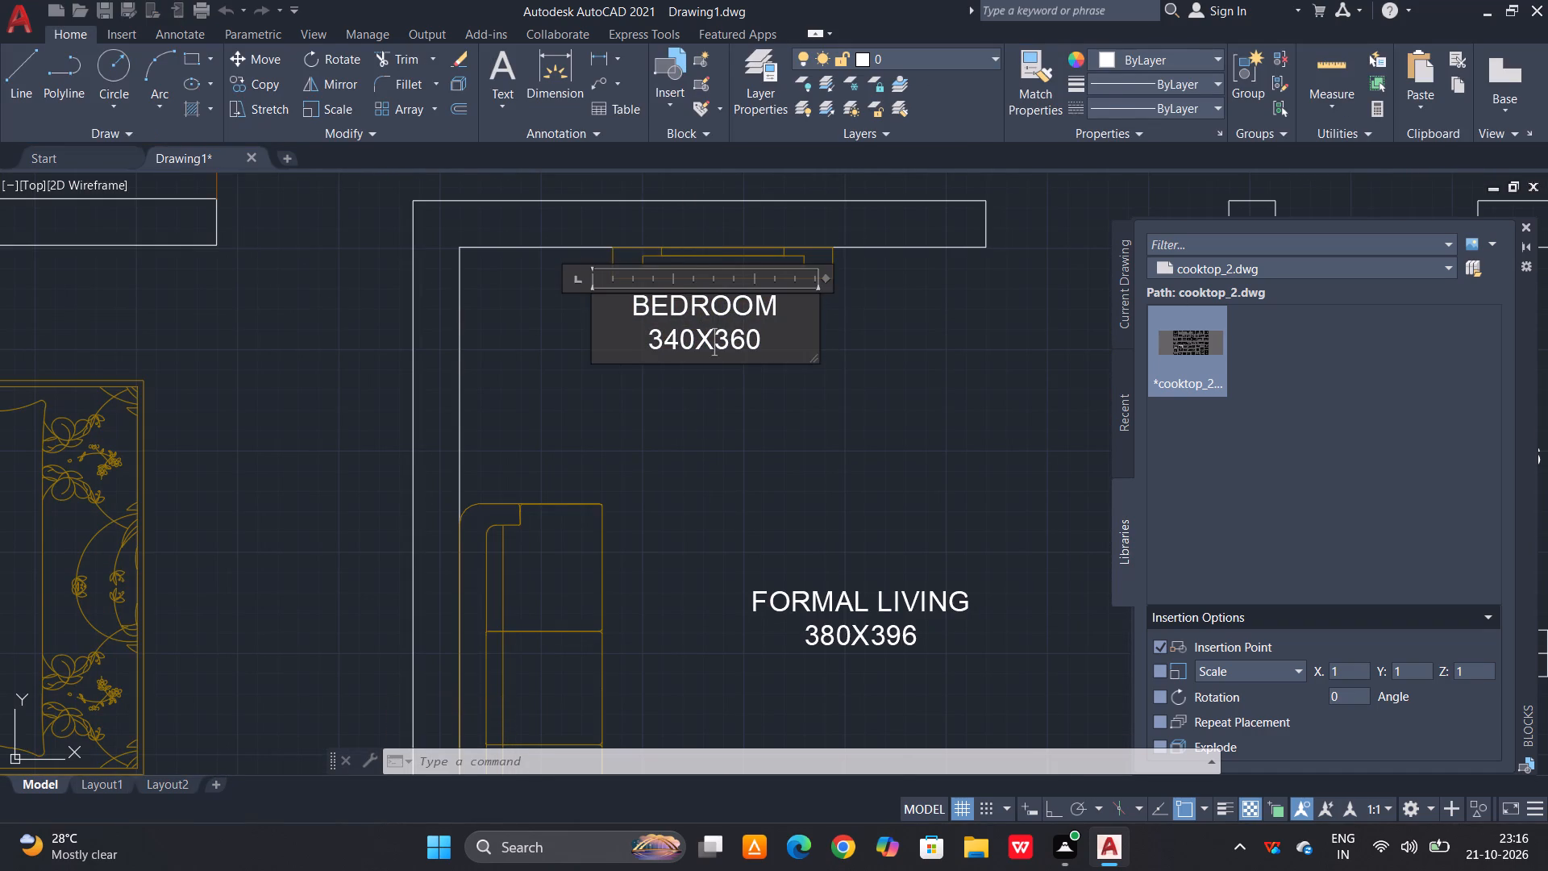
key(ctrl+a)
key(t)
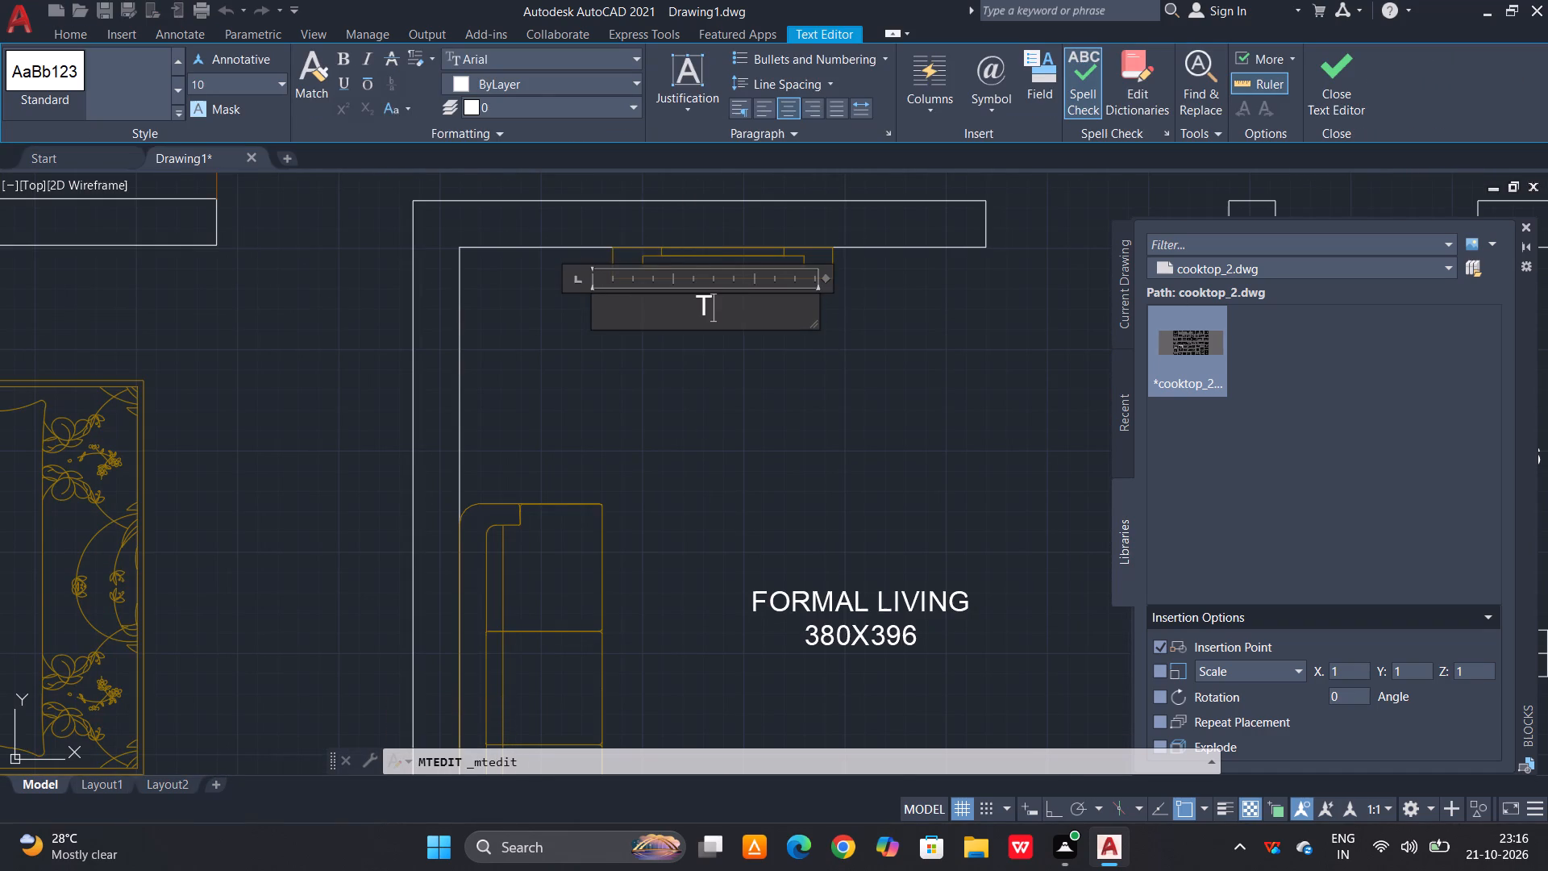
key(v)
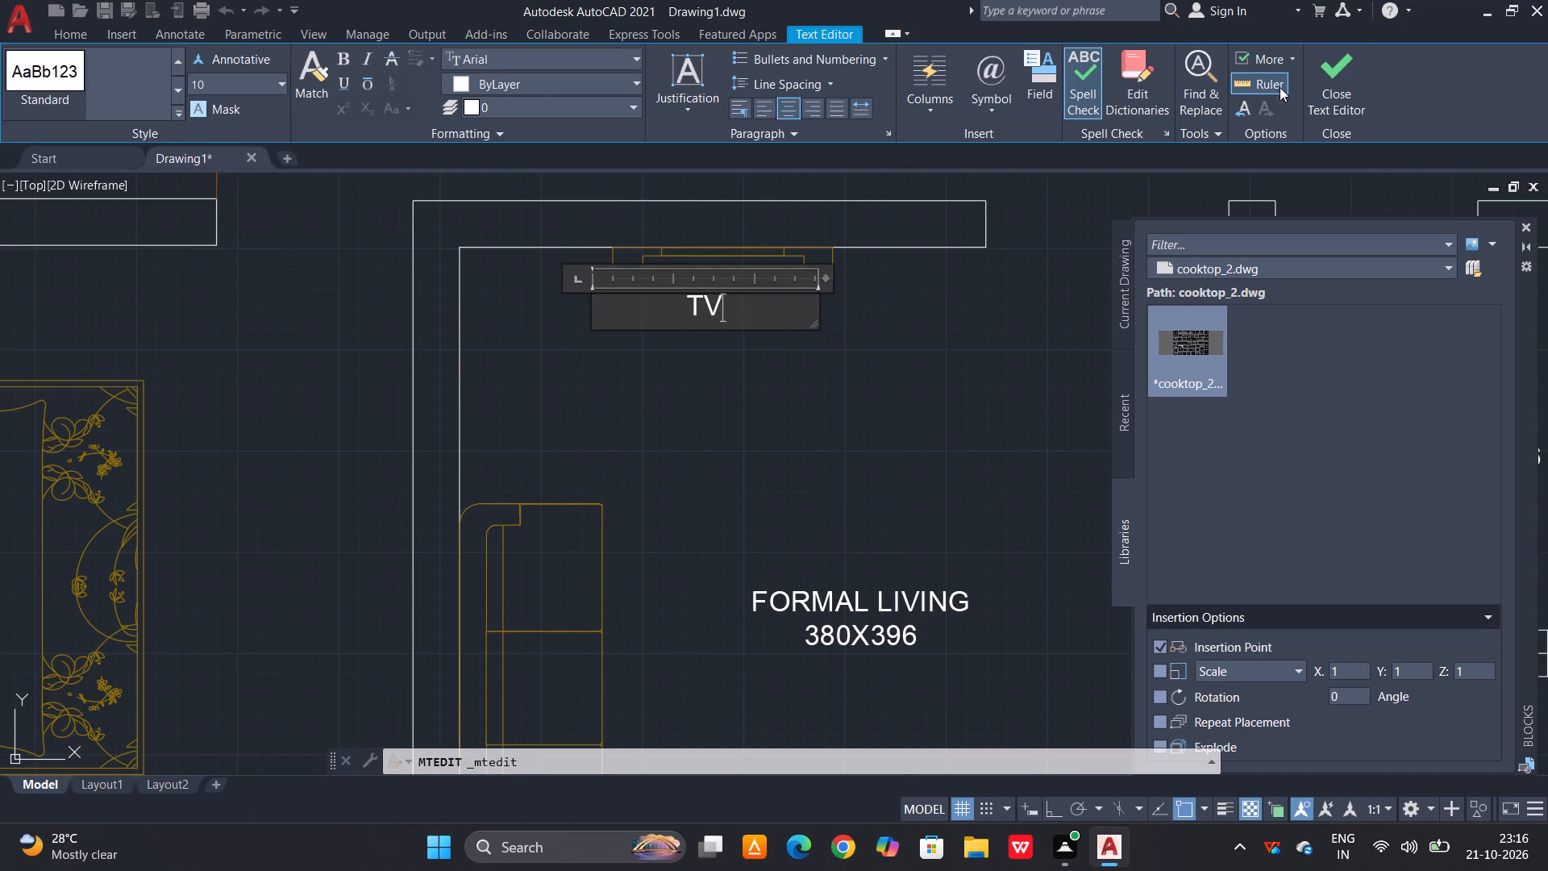
click(1327, 64)
Set the dimension line of the label on the bed beside the formal living room to 360X330 and finish editing.
scroll(1037, 402, down, 2)
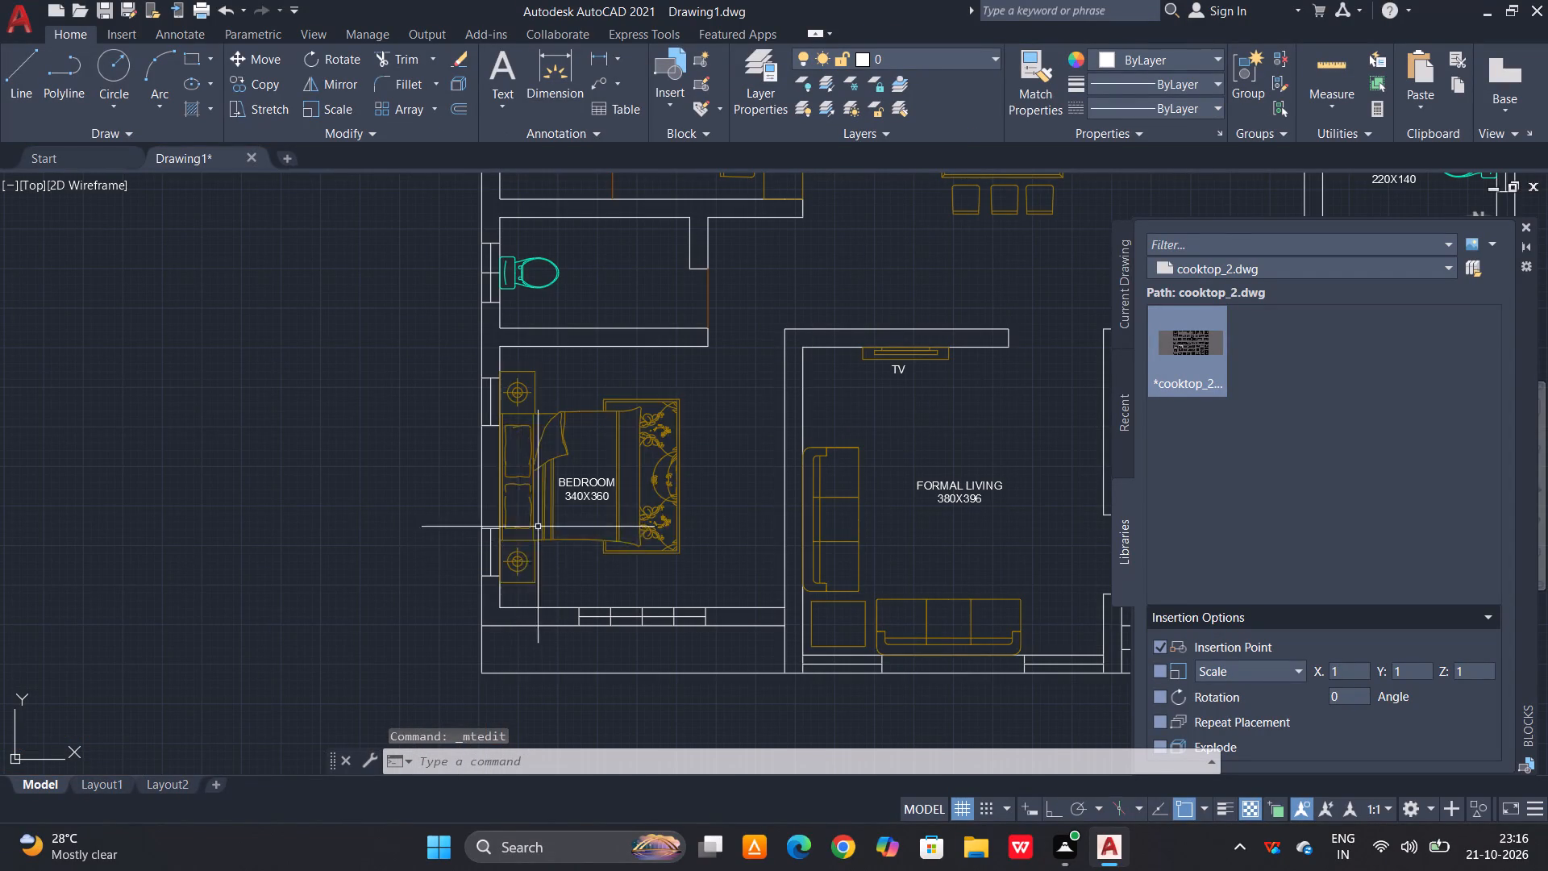
scroll(552, 515, up, 2)
double_click(596, 469)
scroll(594, 475, up, 1)
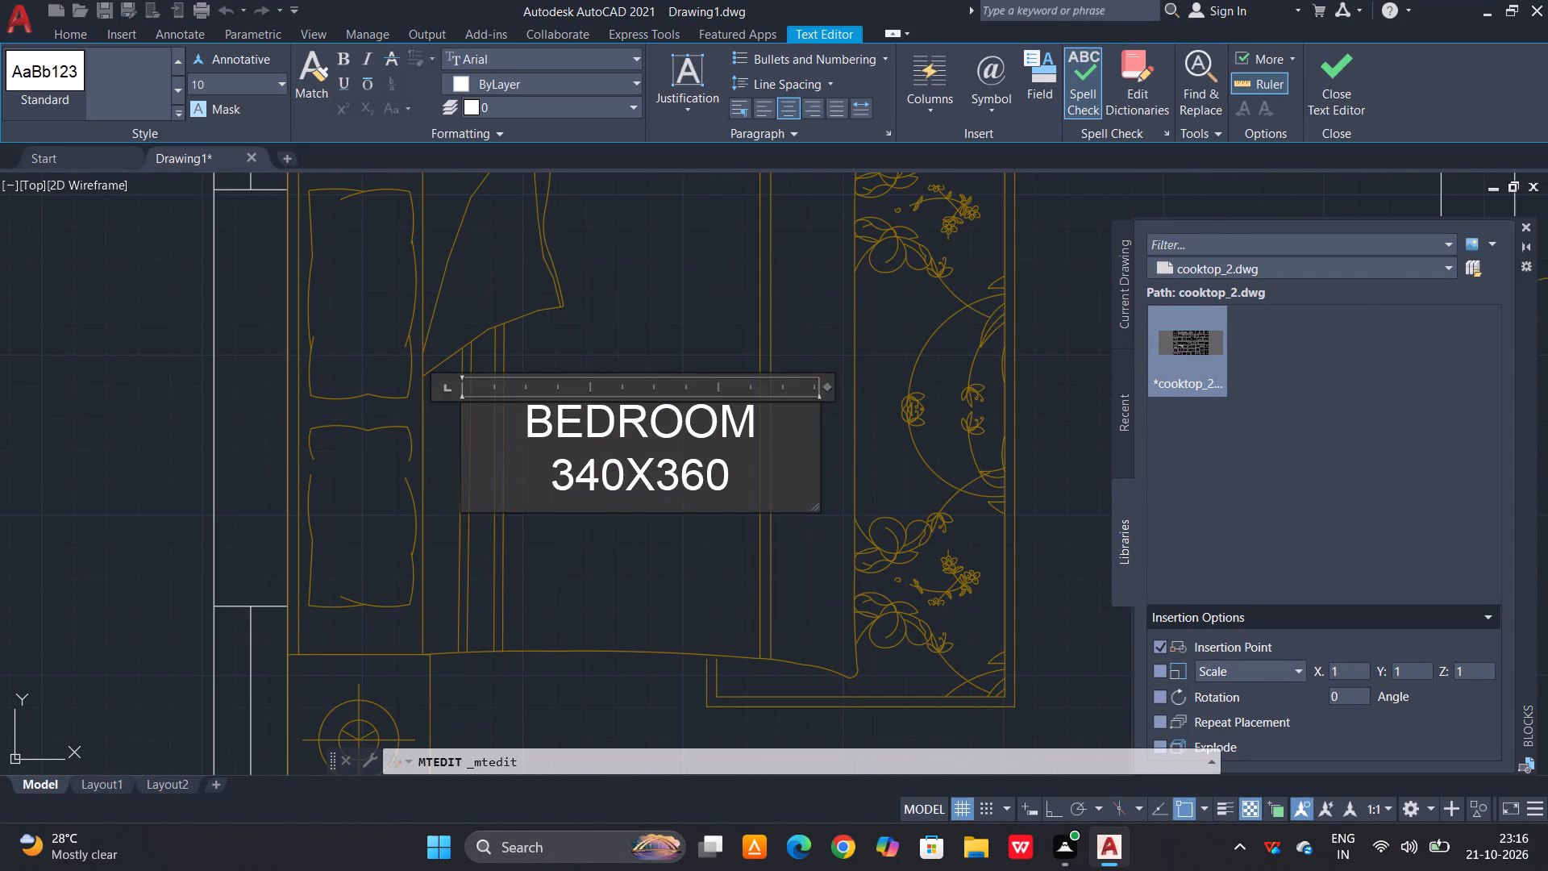
drag(594, 475, 583, 476)
key(6)
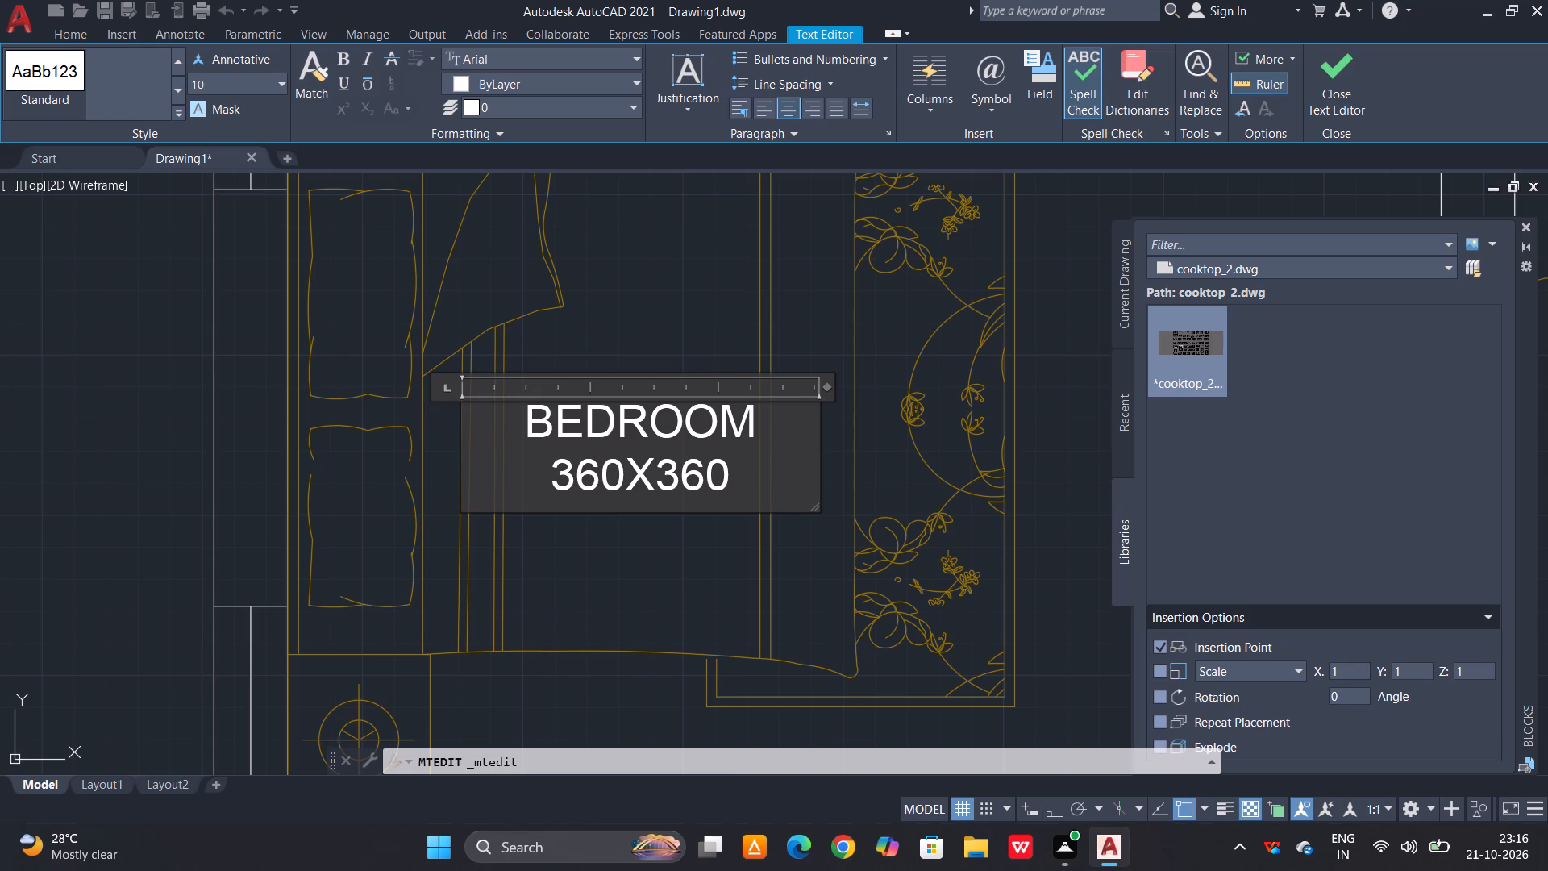
drag(699, 470, 684, 471)
key(3)
click(1339, 77)
Replace the name BEDROOM with KITCHEN in the label of the cooktop room, keeping the dimensions on the second line.
scroll(962, 621, down, 1)
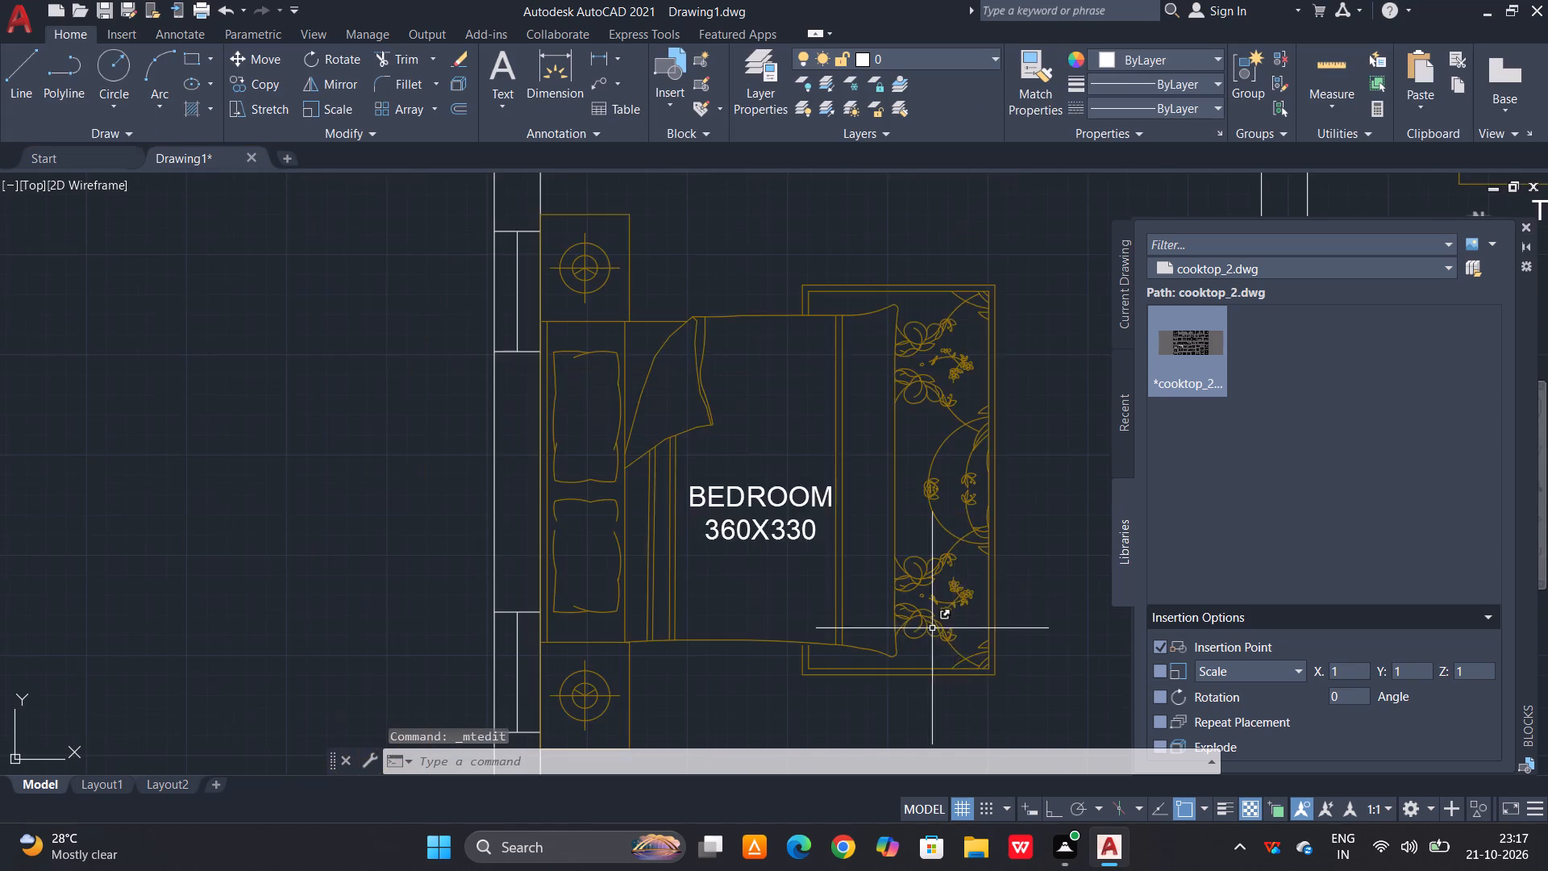
scroll(918, 623, down, 1)
middle_drag(813, 494, 705, 729)
scroll(822, 533, down, 2)
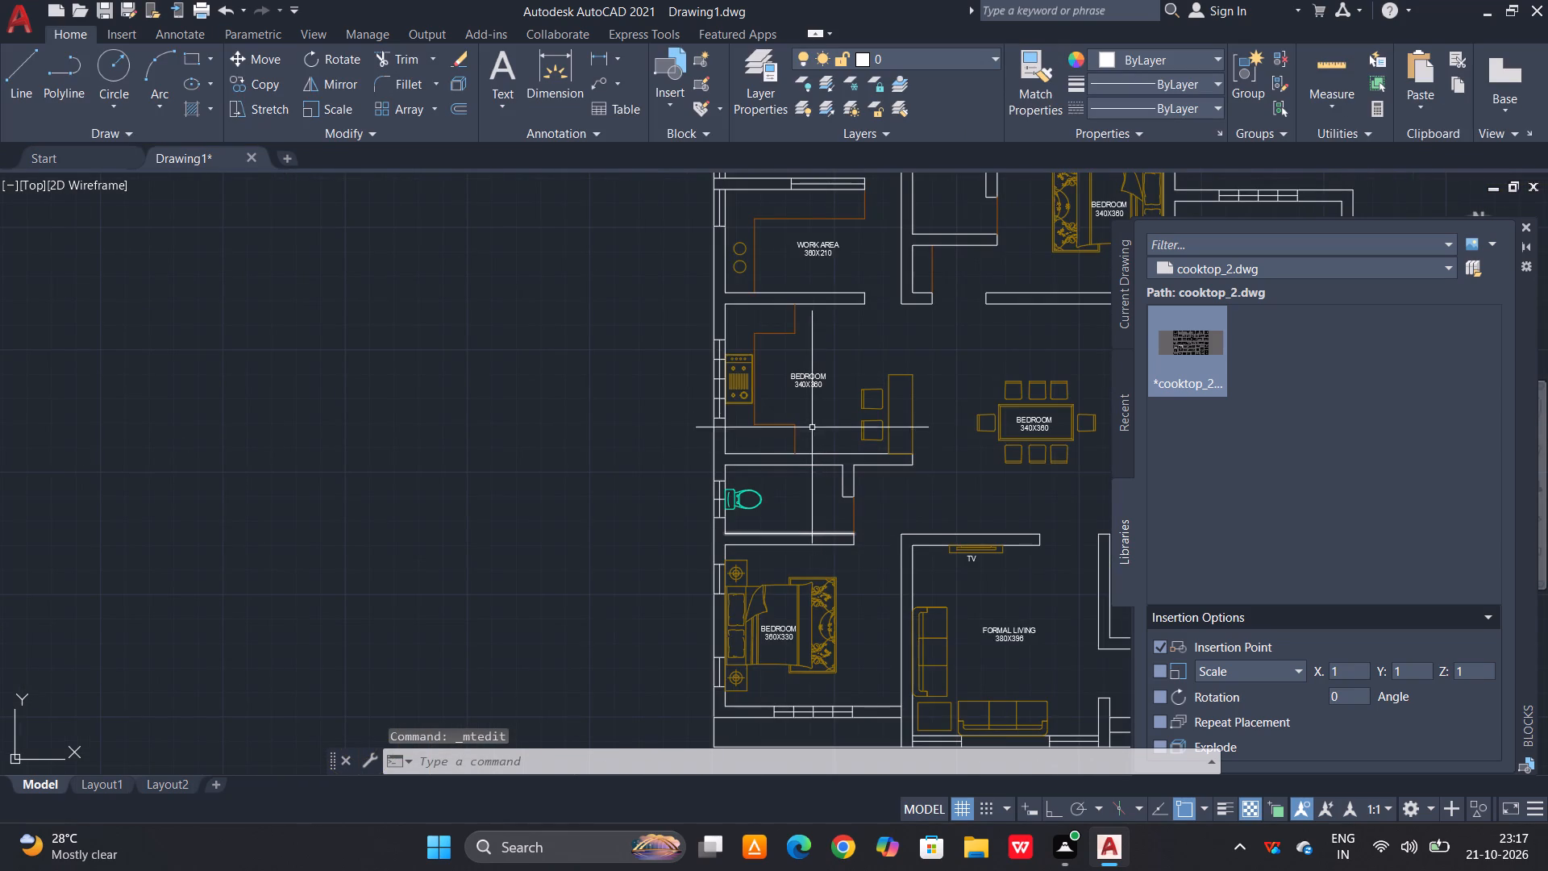
scroll(808, 374, up, 2)
double_click(806, 378)
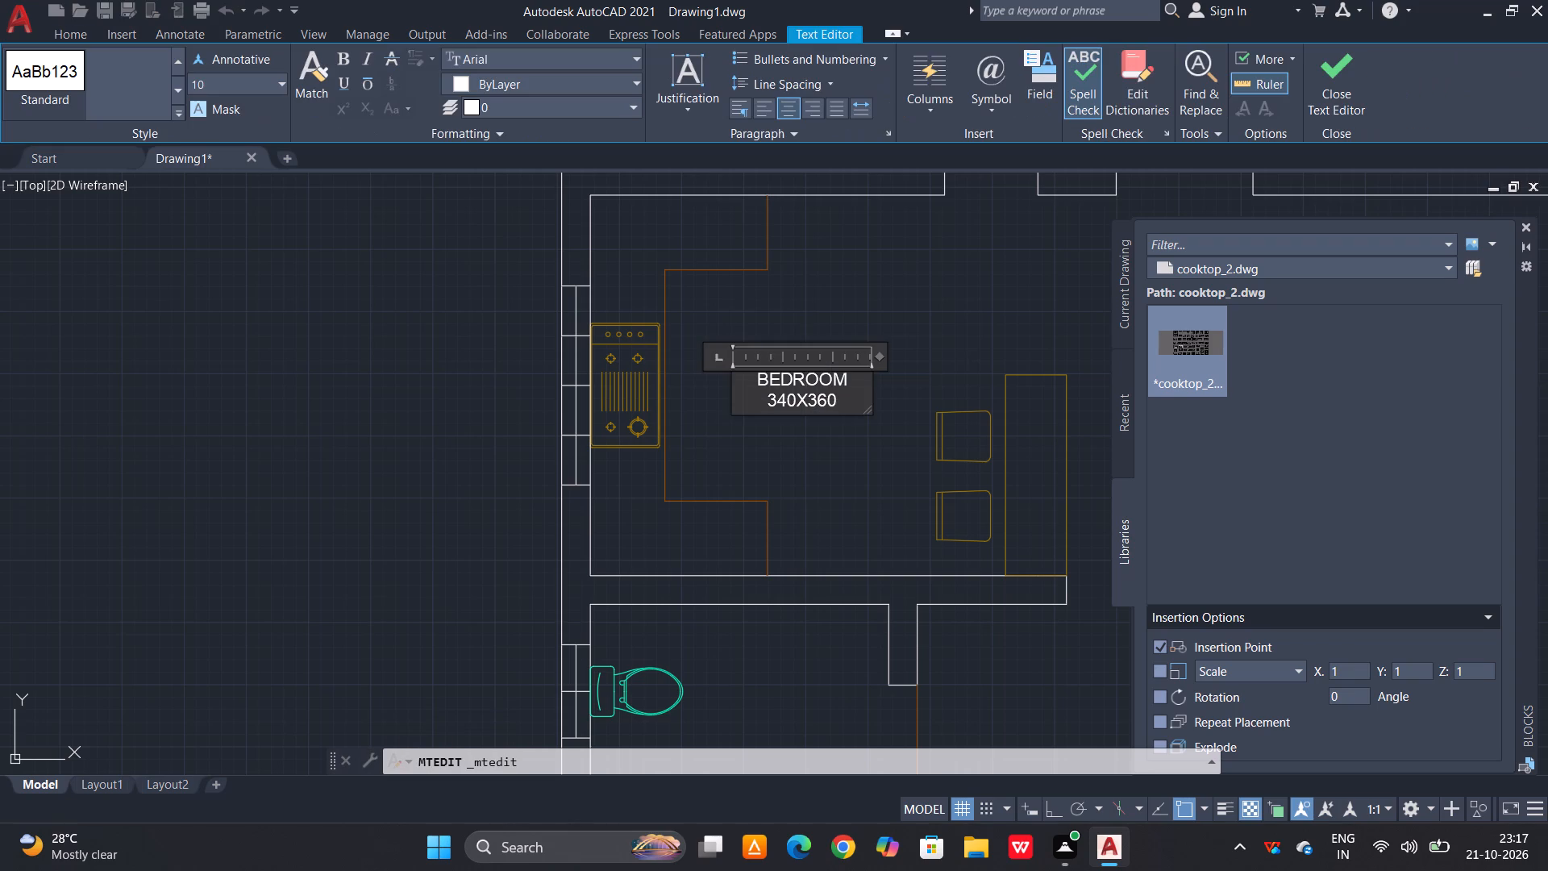
drag(851, 379, 722, 385)
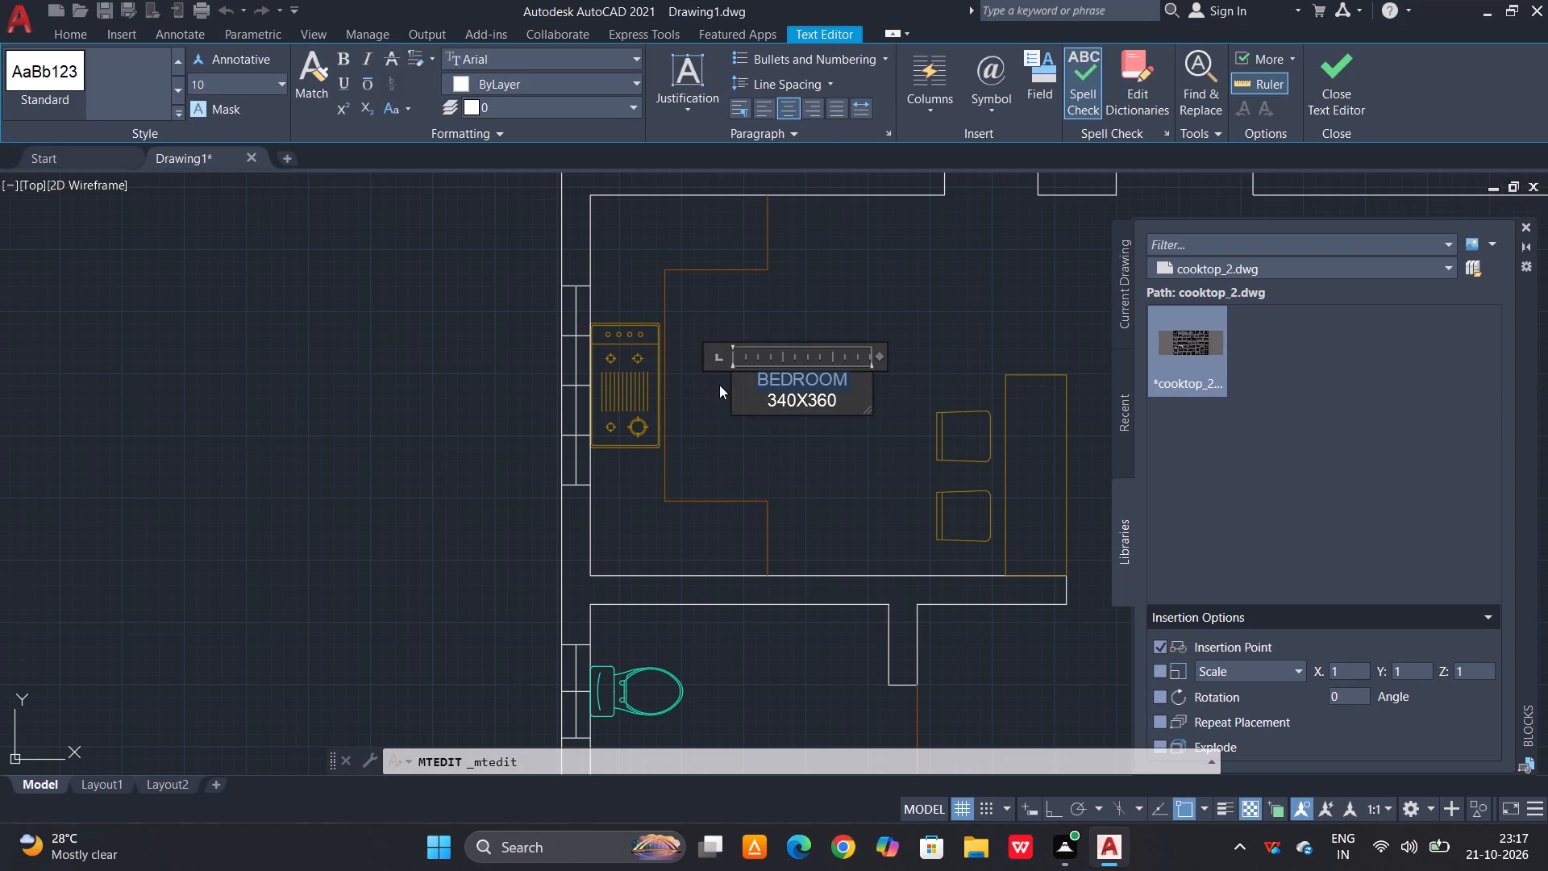
key(l)
key(BackSpace)
text(KITCHEN)
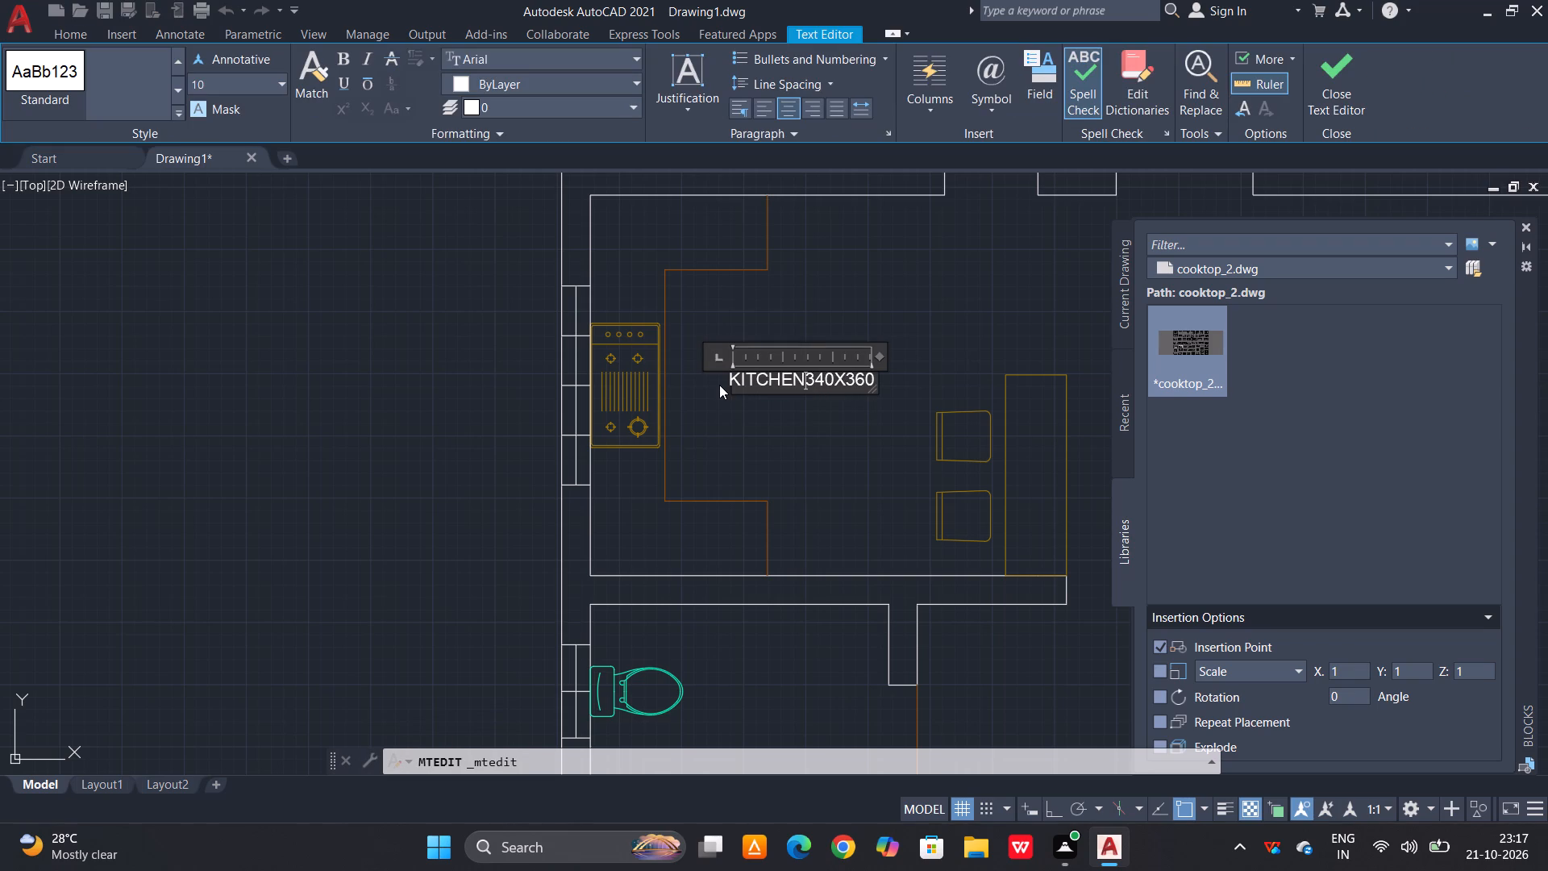
key(Return)
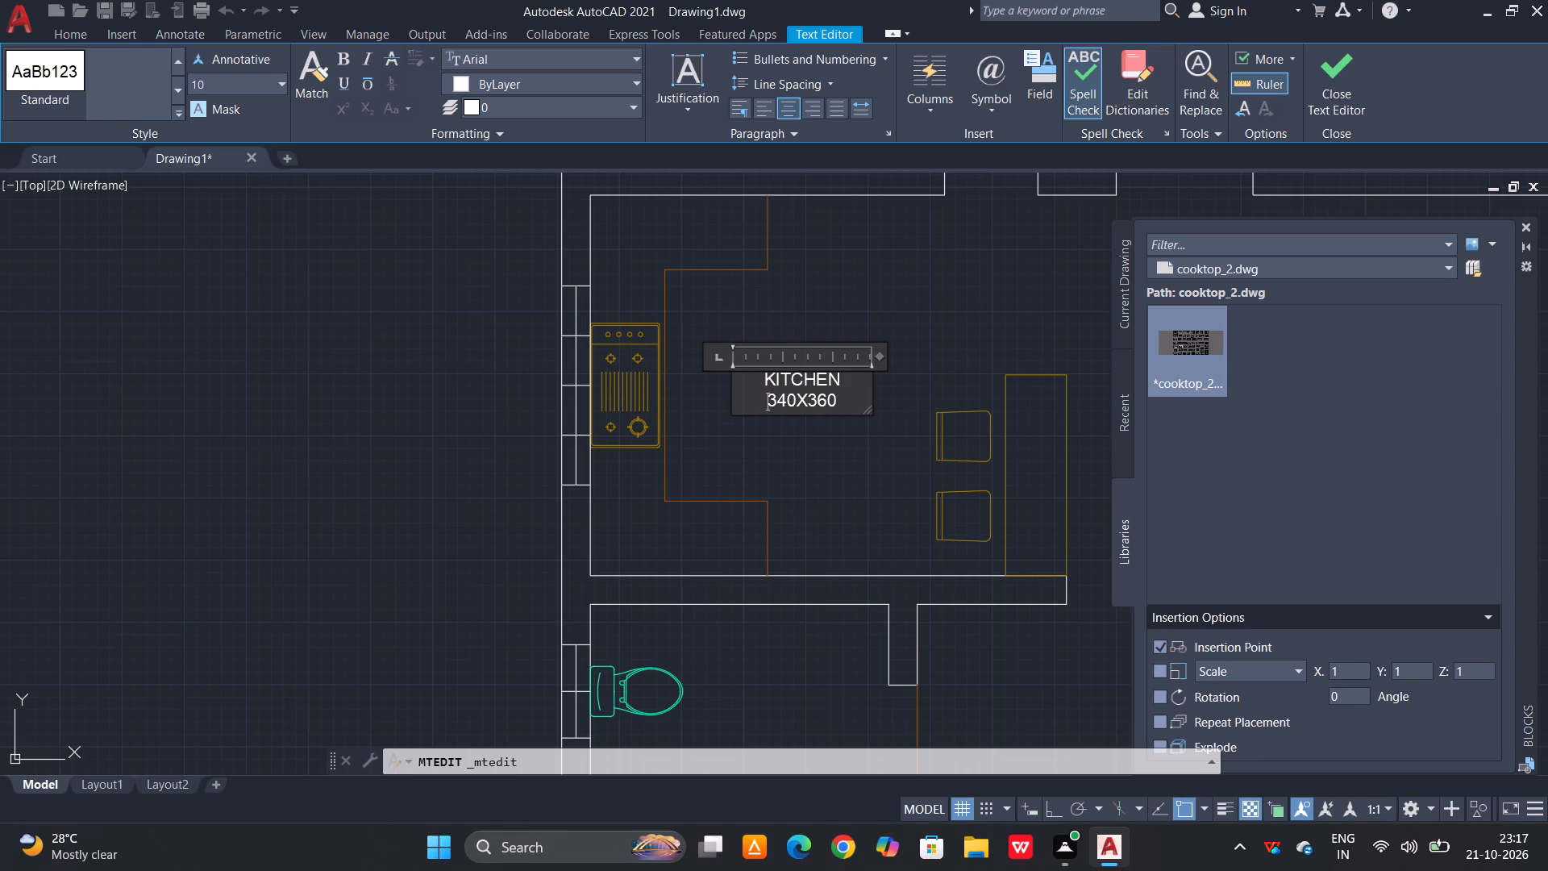
Set the dimension line of the kitchen label to 360X306 and finish editing the text.
drag(790, 401, 777, 399)
key(6)
drag(834, 403, 821, 403)
key(0)
key(6)
click(1334, 54)
Measure the kitchen's width along its lower wall with a linear dimension, without placing the dimension.
key(d)
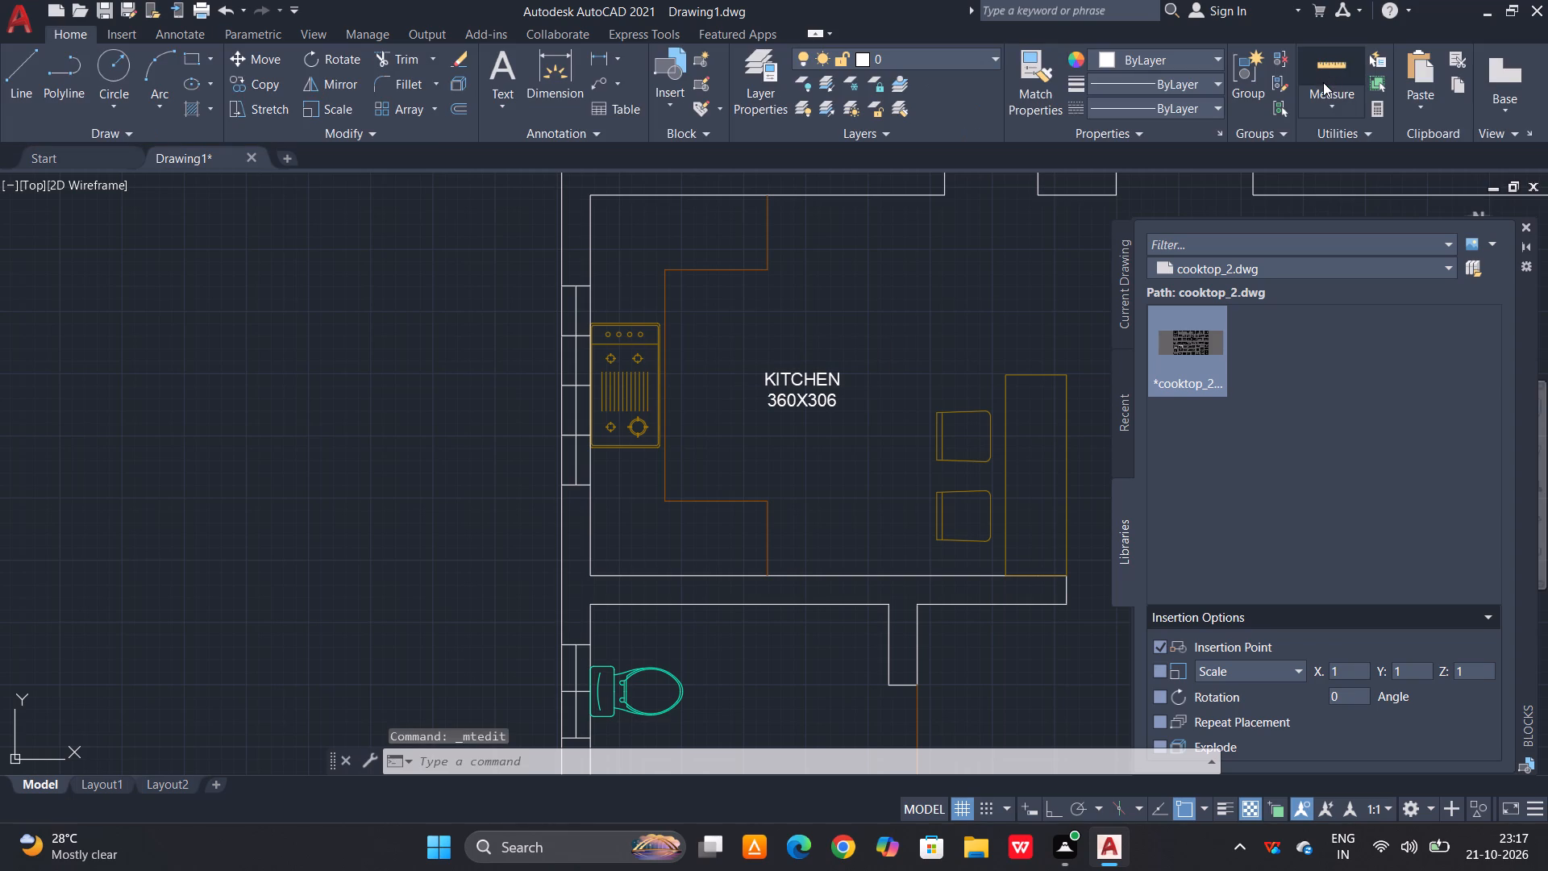
key(i)
key(m)
key(space)
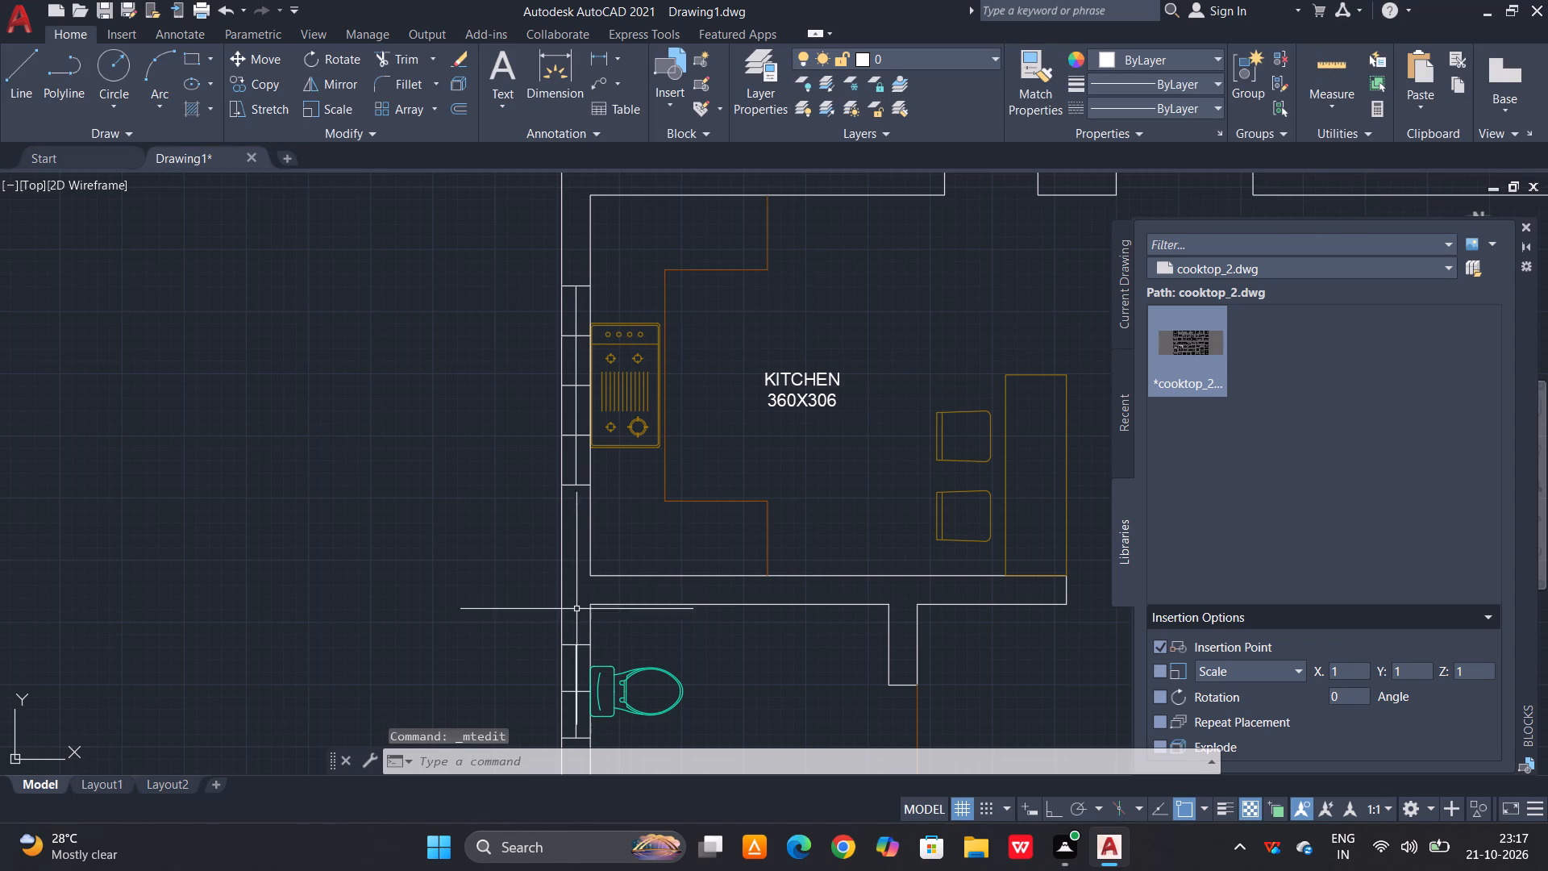
text(DIM)
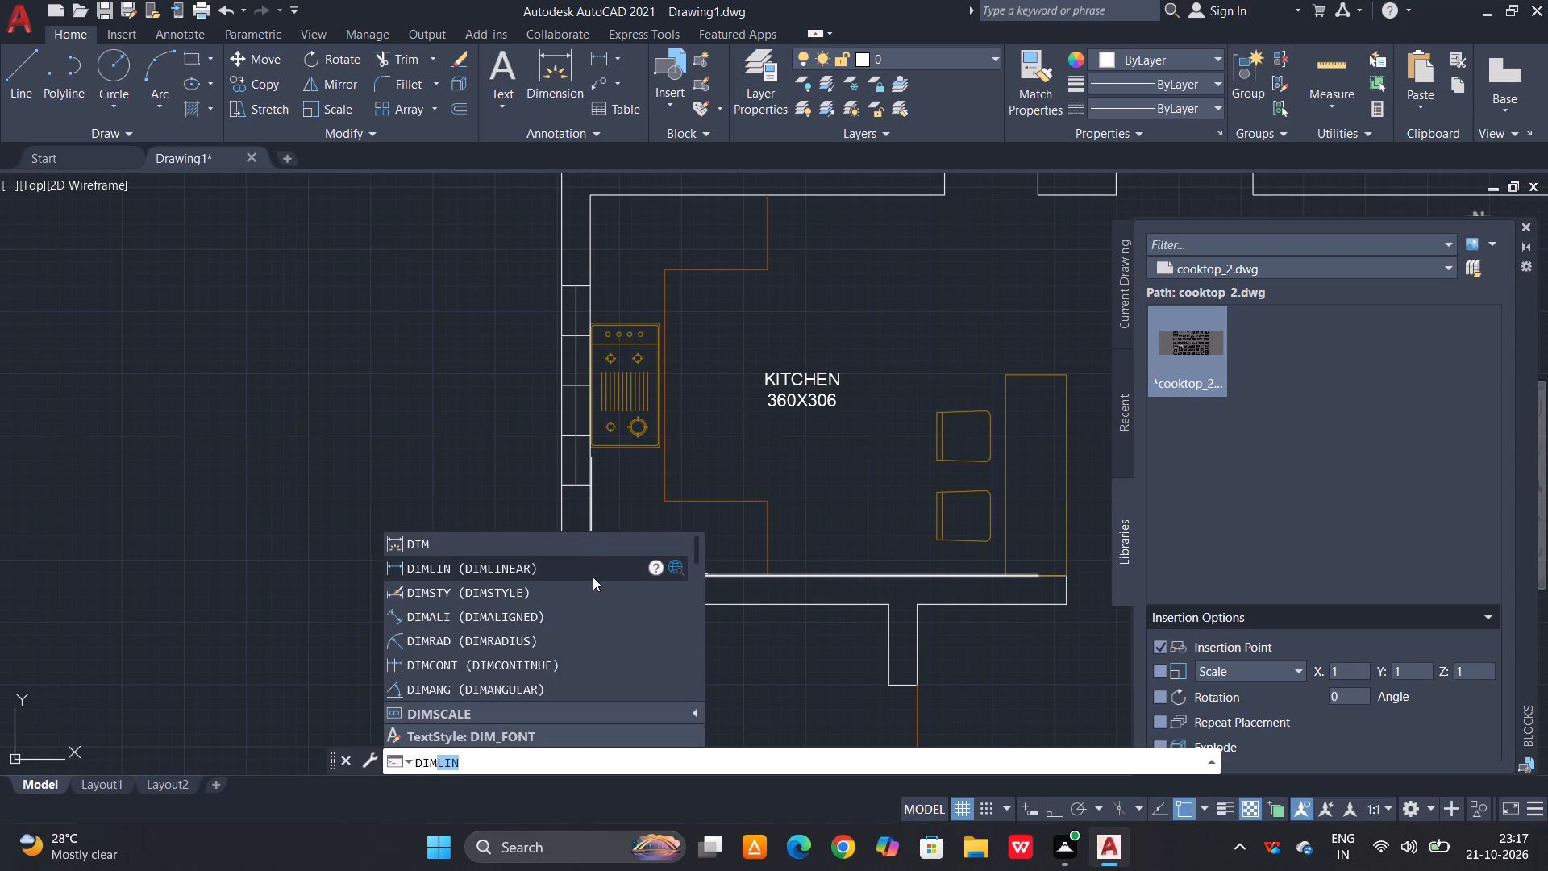
key(space)
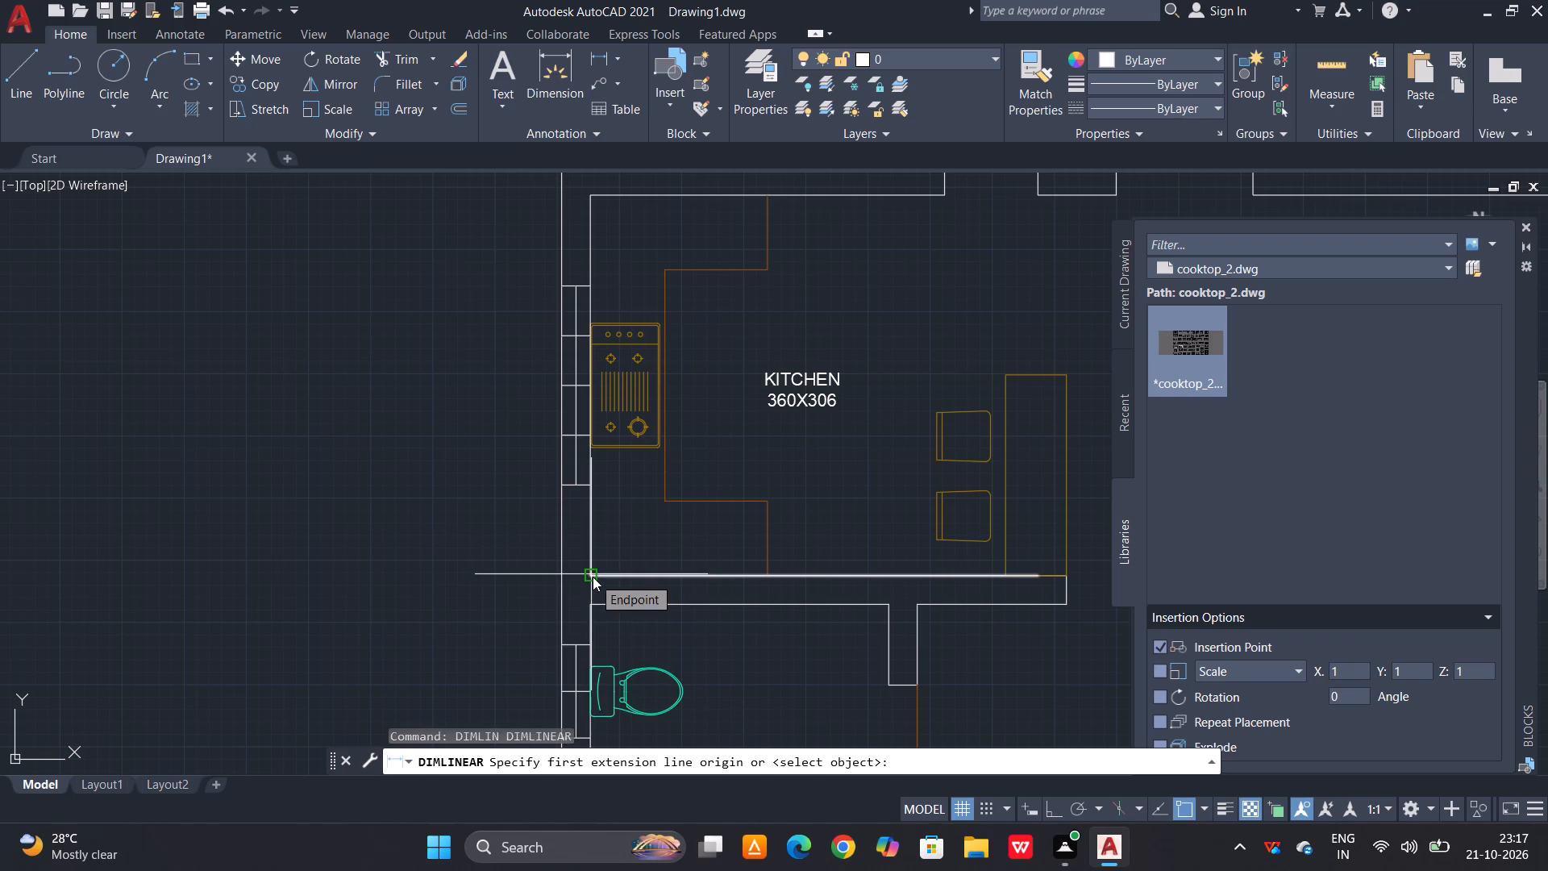
click(593, 577)
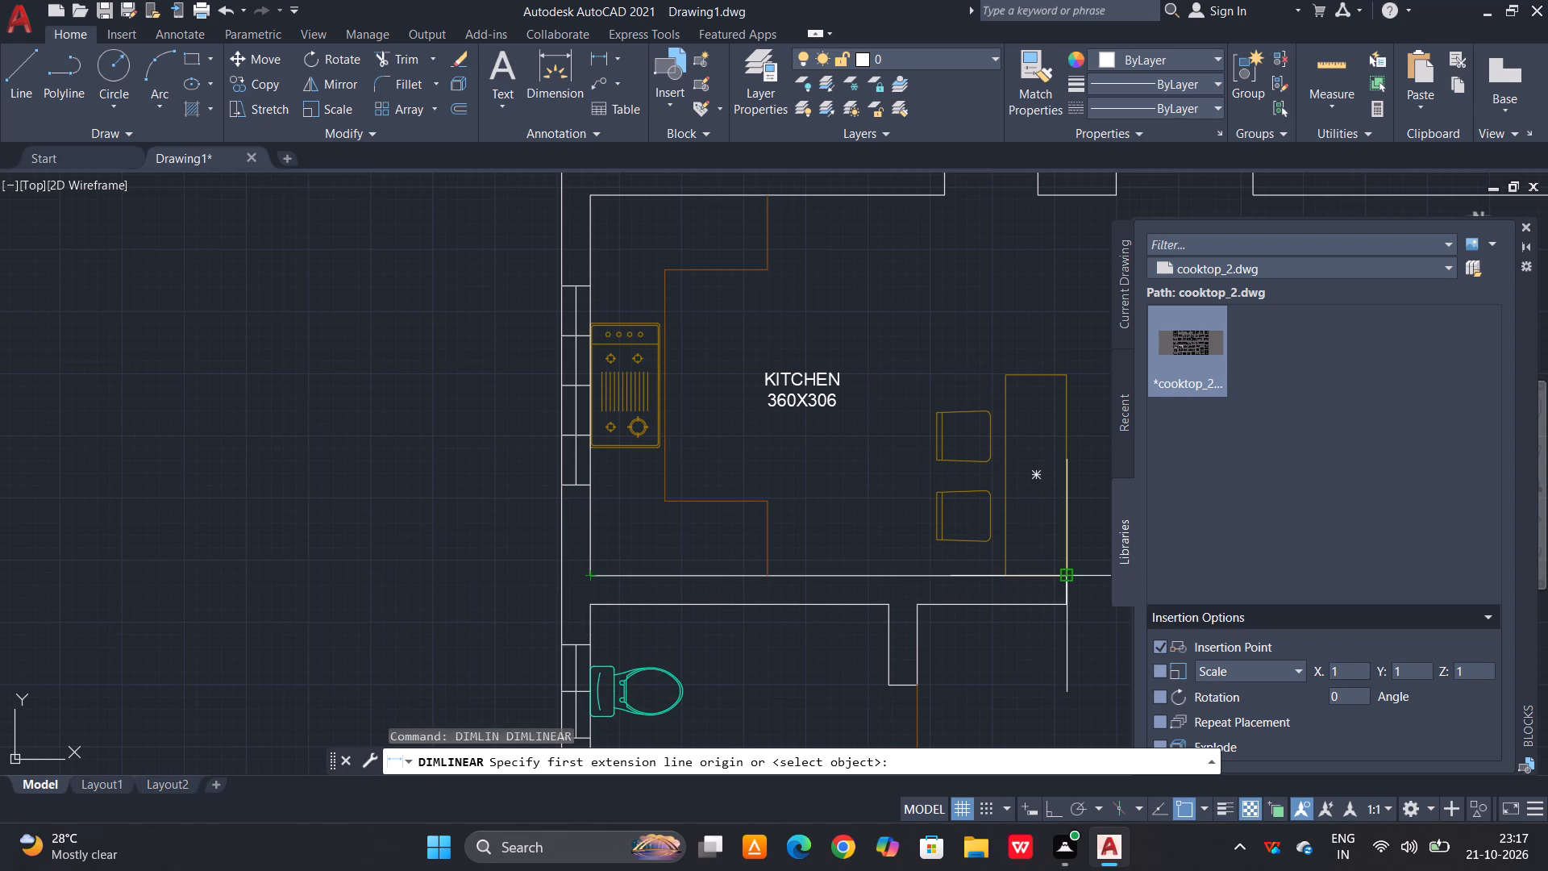
click(1064, 578)
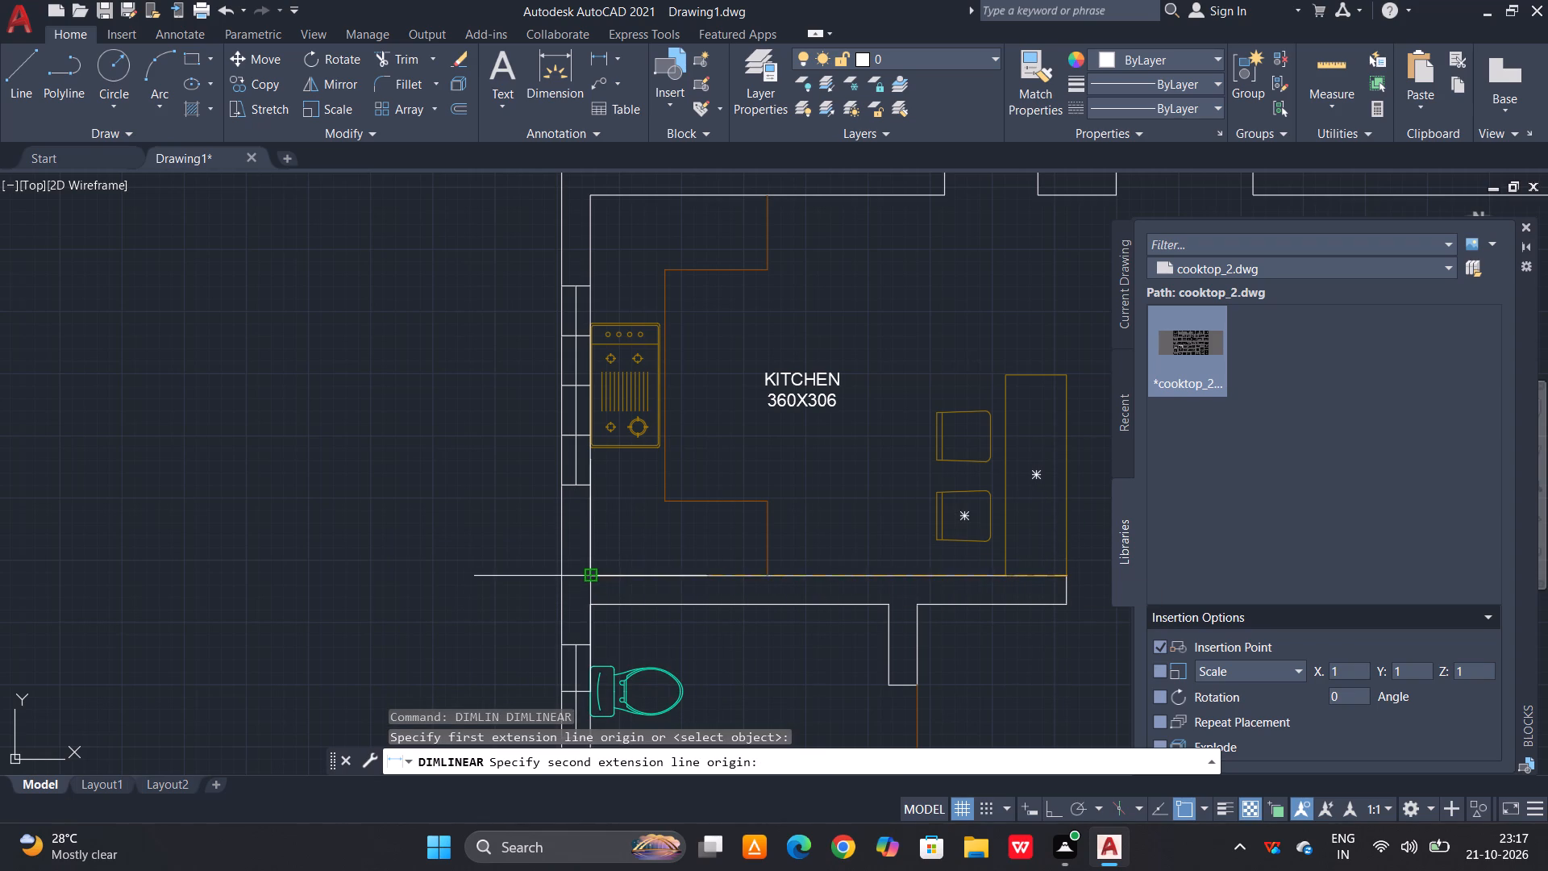
click(592, 581)
scroll(601, 536, up, 1)
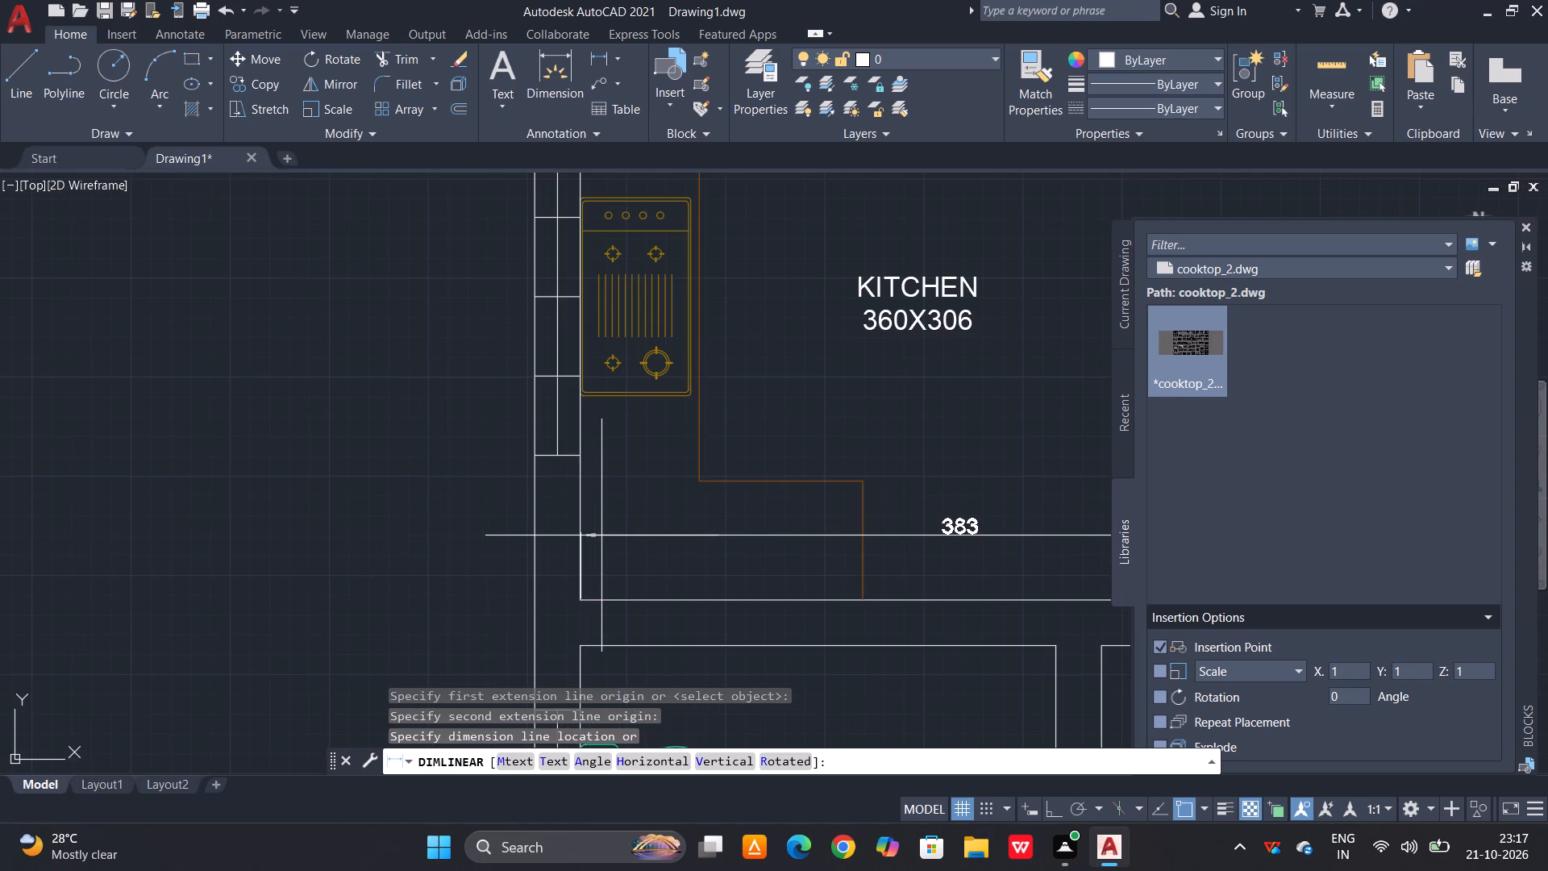
scroll(601, 536, down, 2)
key(Escape)
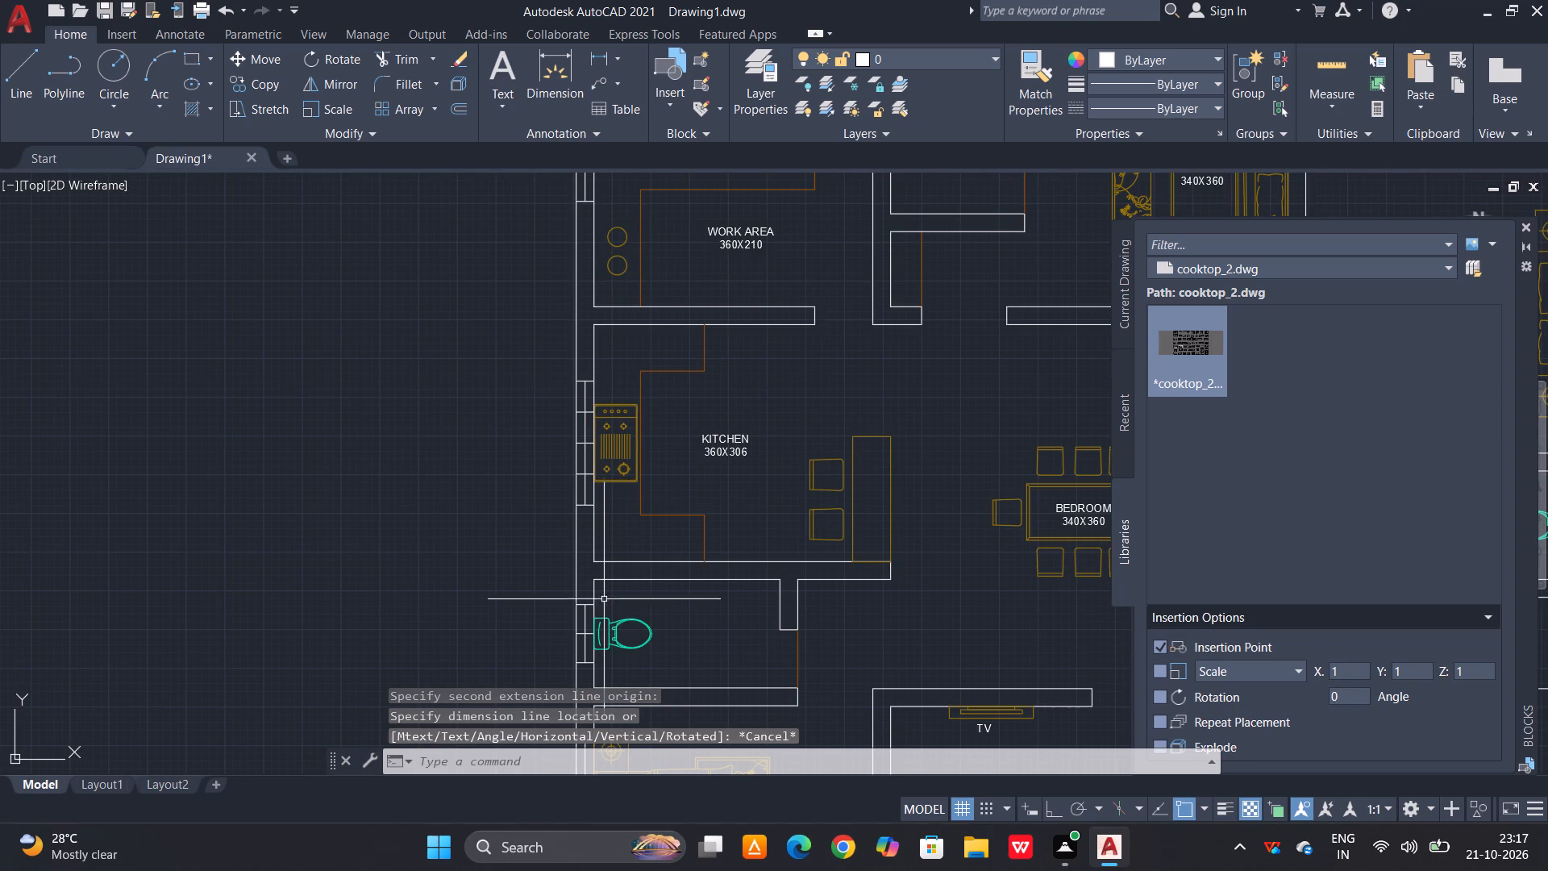
Measure the kitchen's depth along the inner face of the cooktop wall, without keeping the dimension.
text(DIM)
key(space)
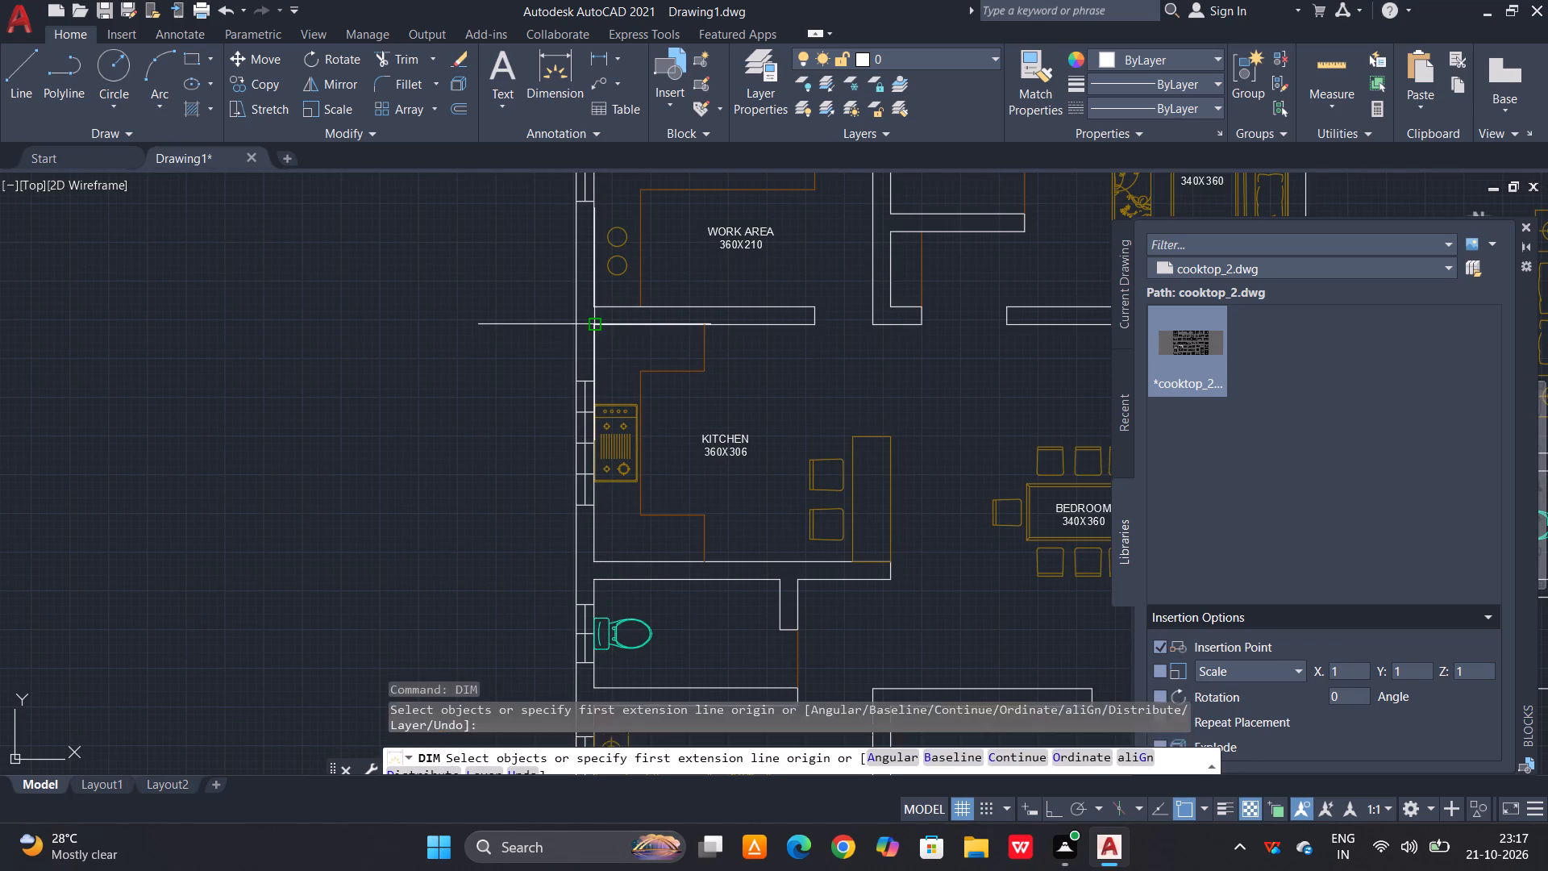
click(597, 327)
click(598, 565)
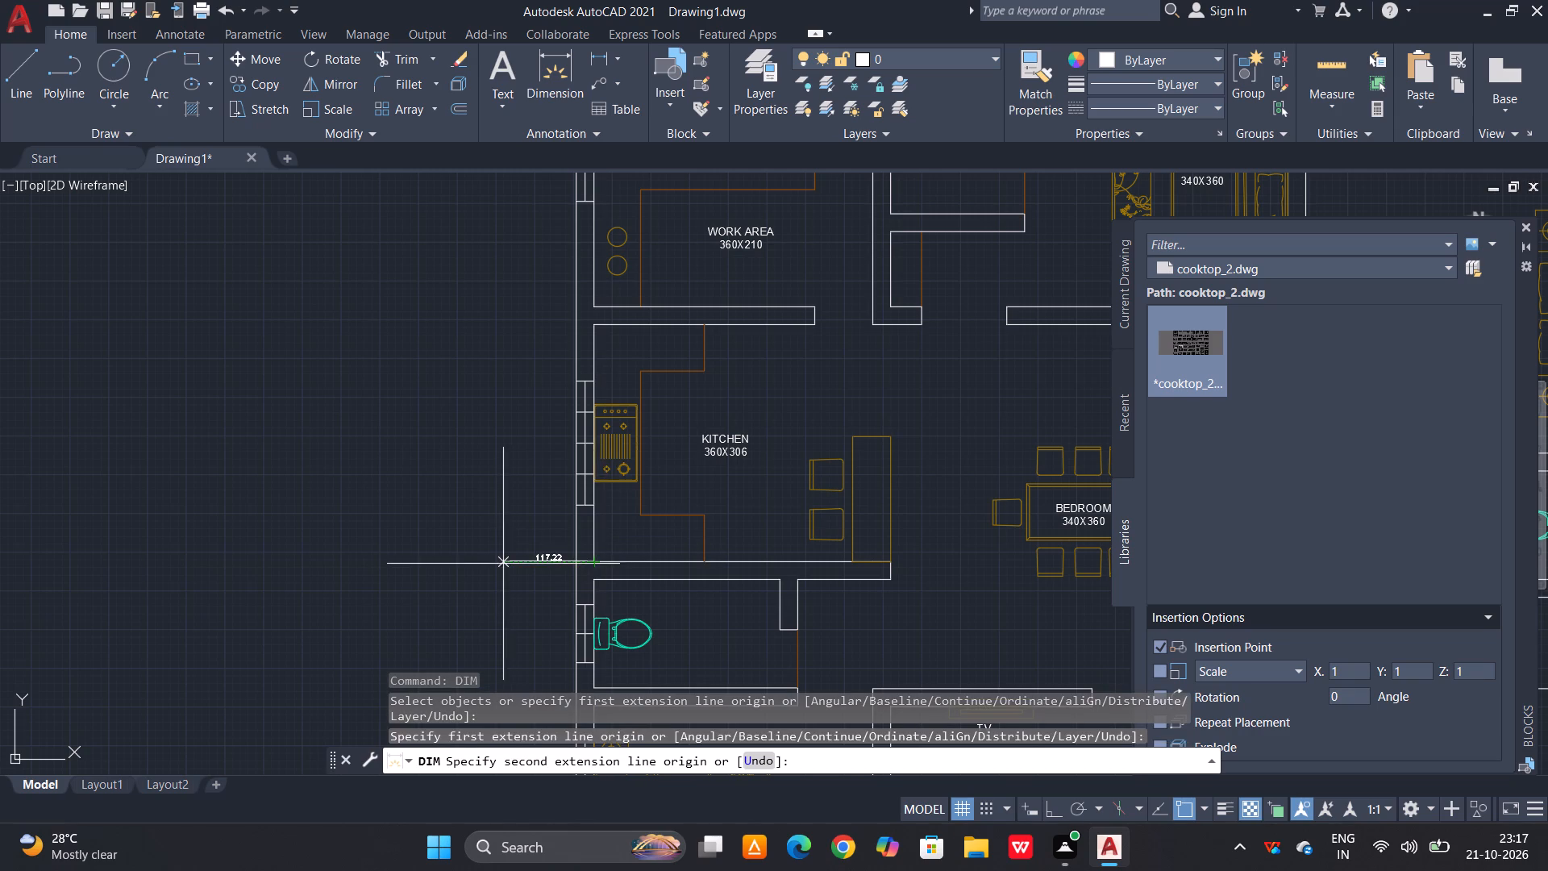
click(597, 324)
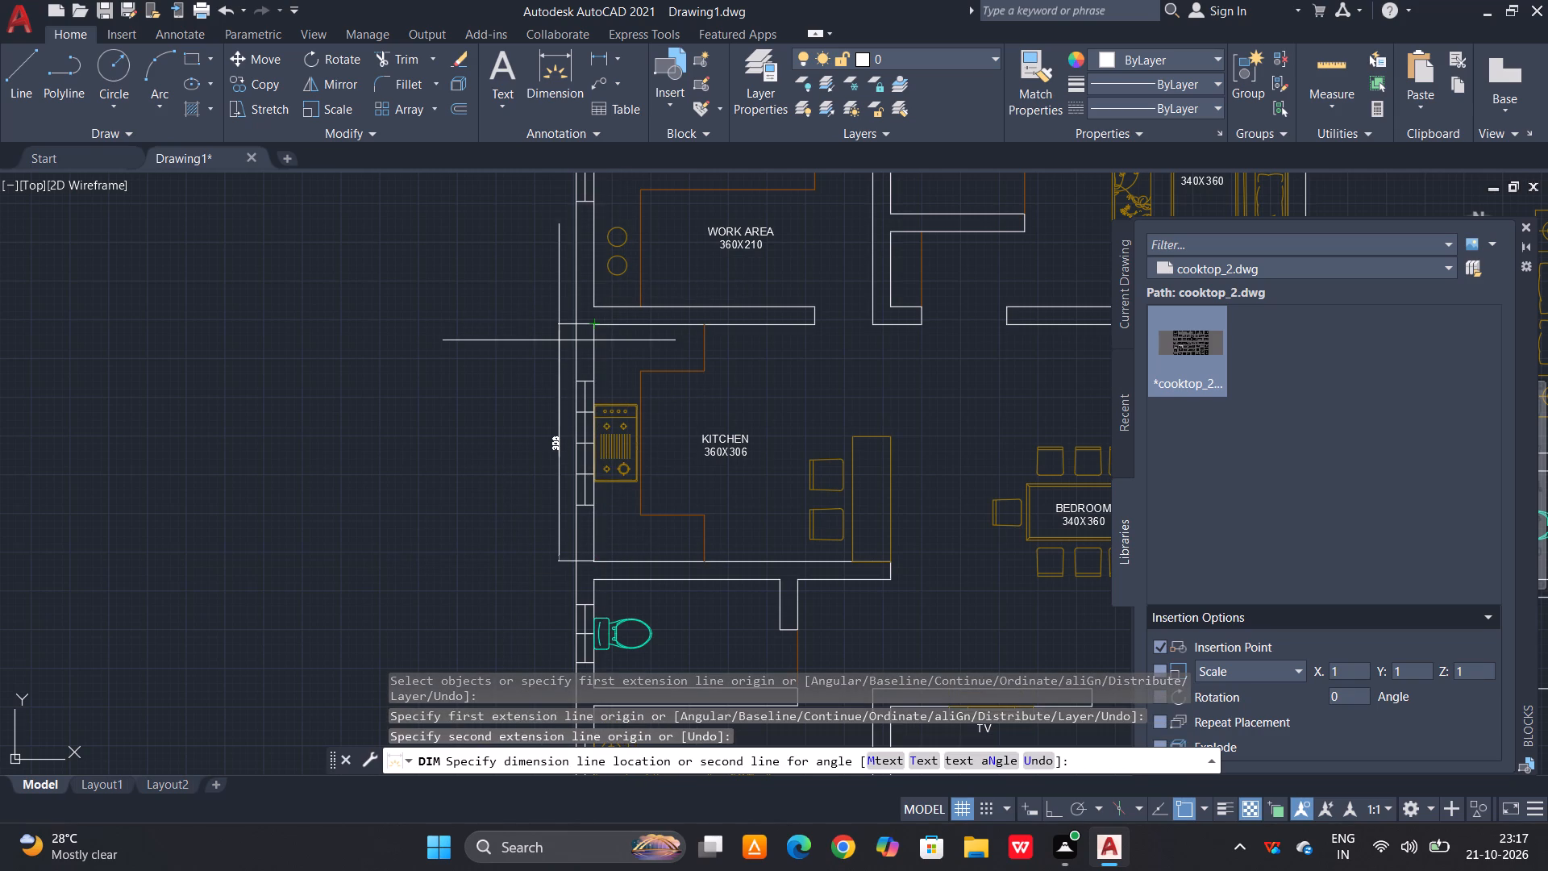
scroll(551, 343, up, 2)
key(Escape)
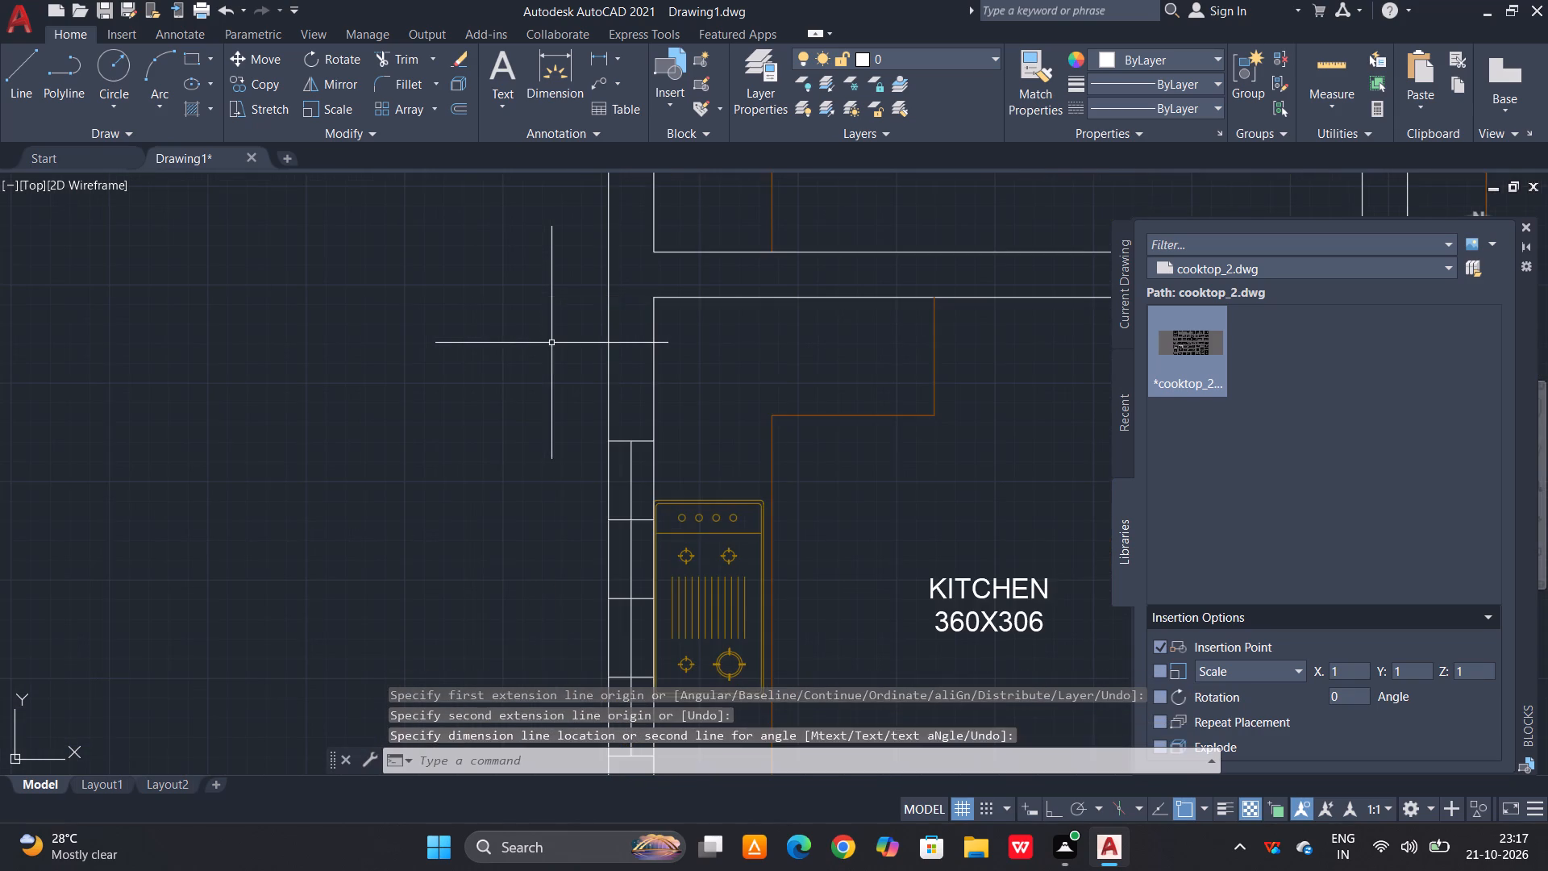
Change the bedroom label on the dining table to DINING with the dimension line 514X470 and finish editing.
scroll(497, 317, down, 3)
scroll(847, 447, up, 2)
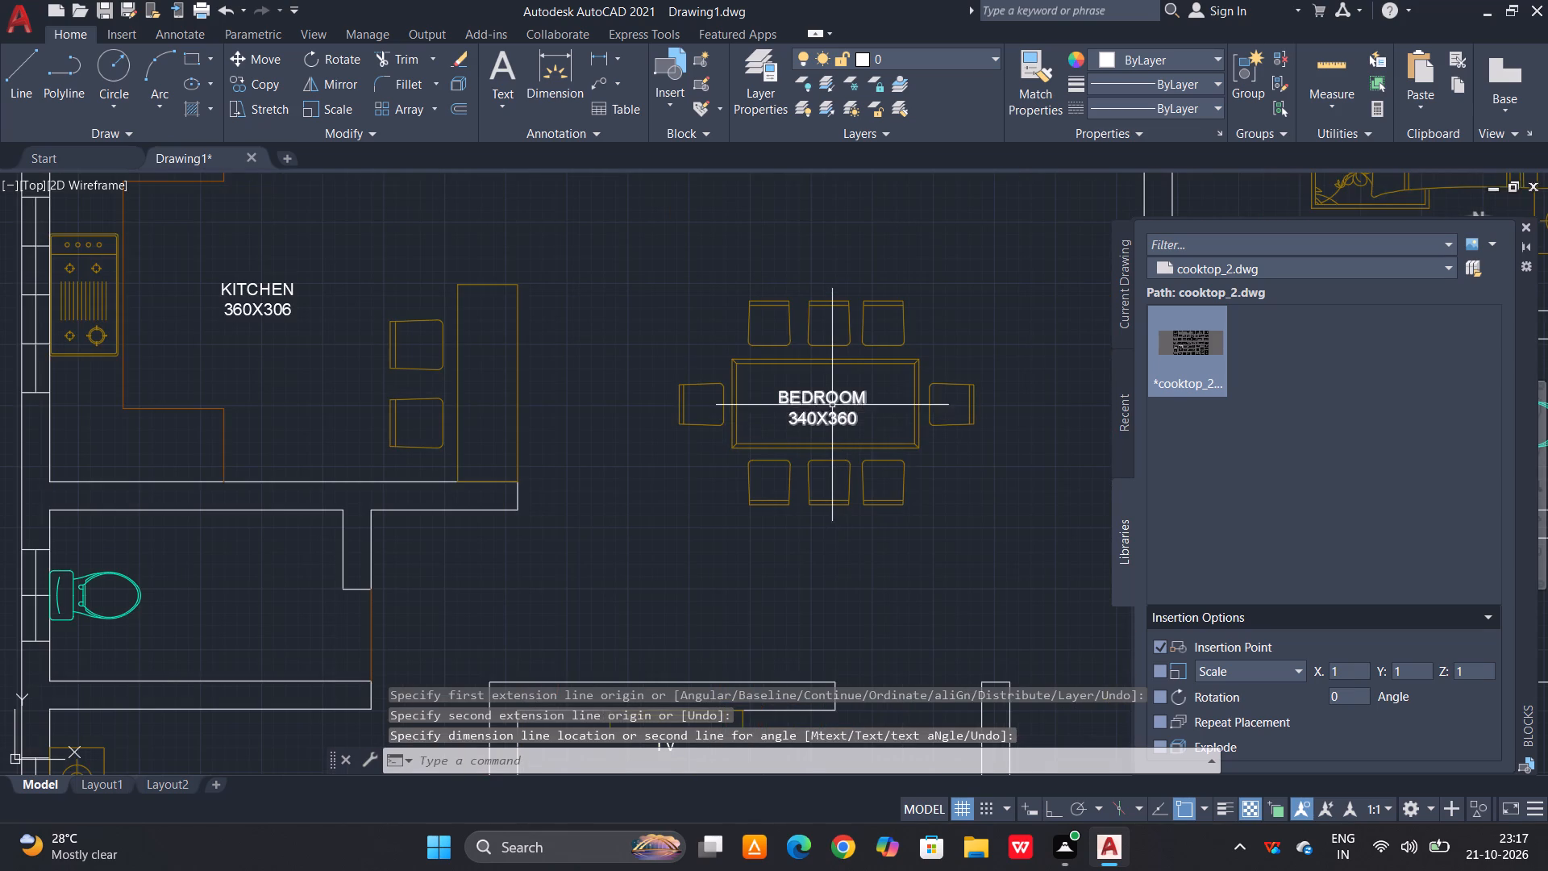
double_click(832, 402)
drag(867, 399, 754, 405)
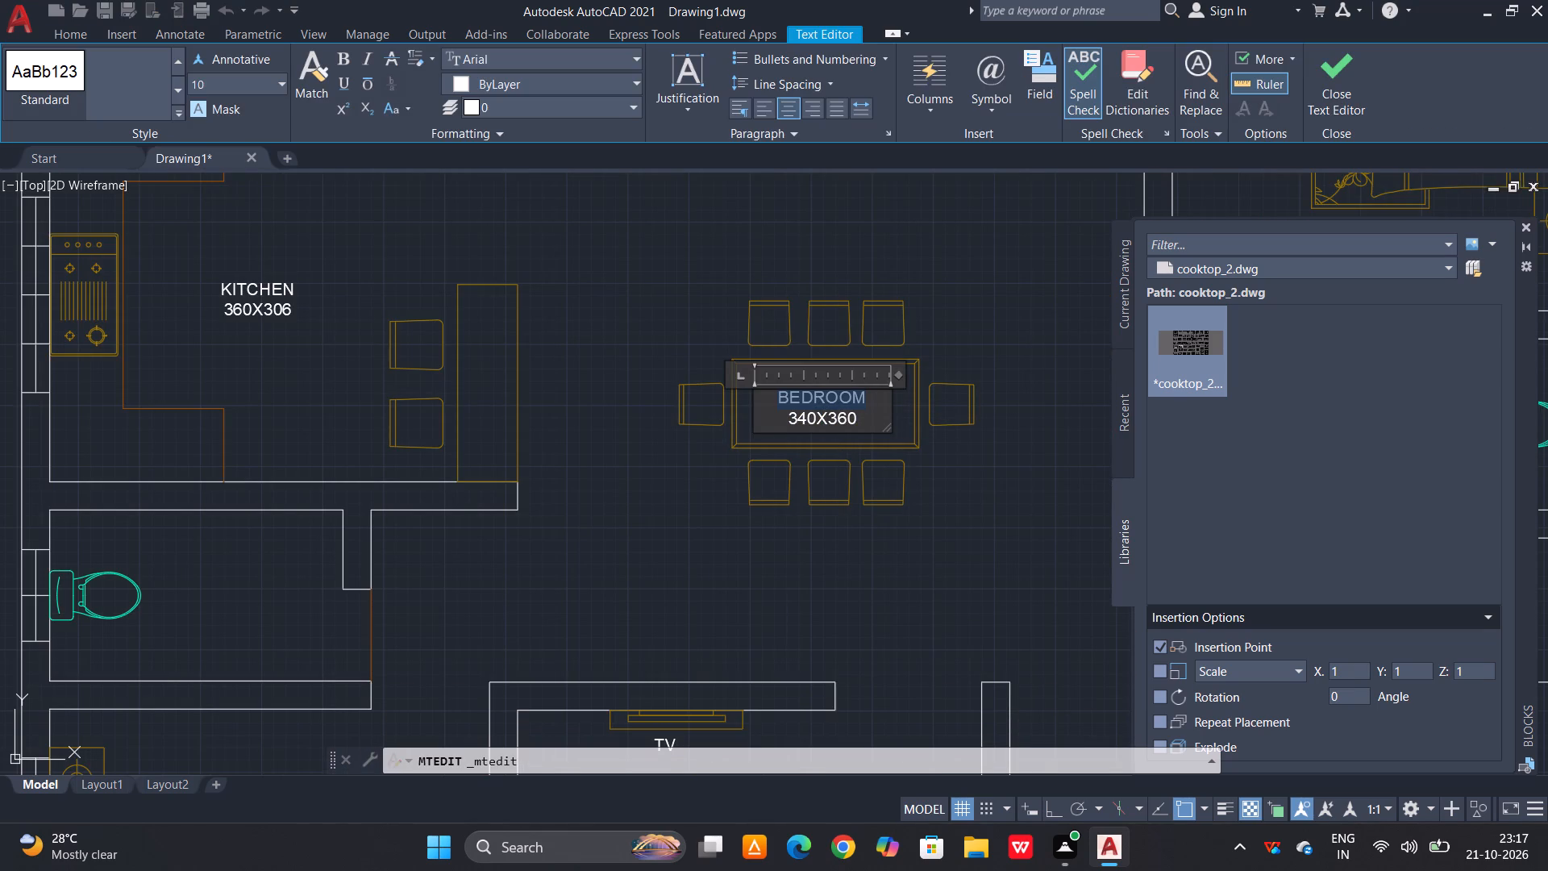
text(DINING)
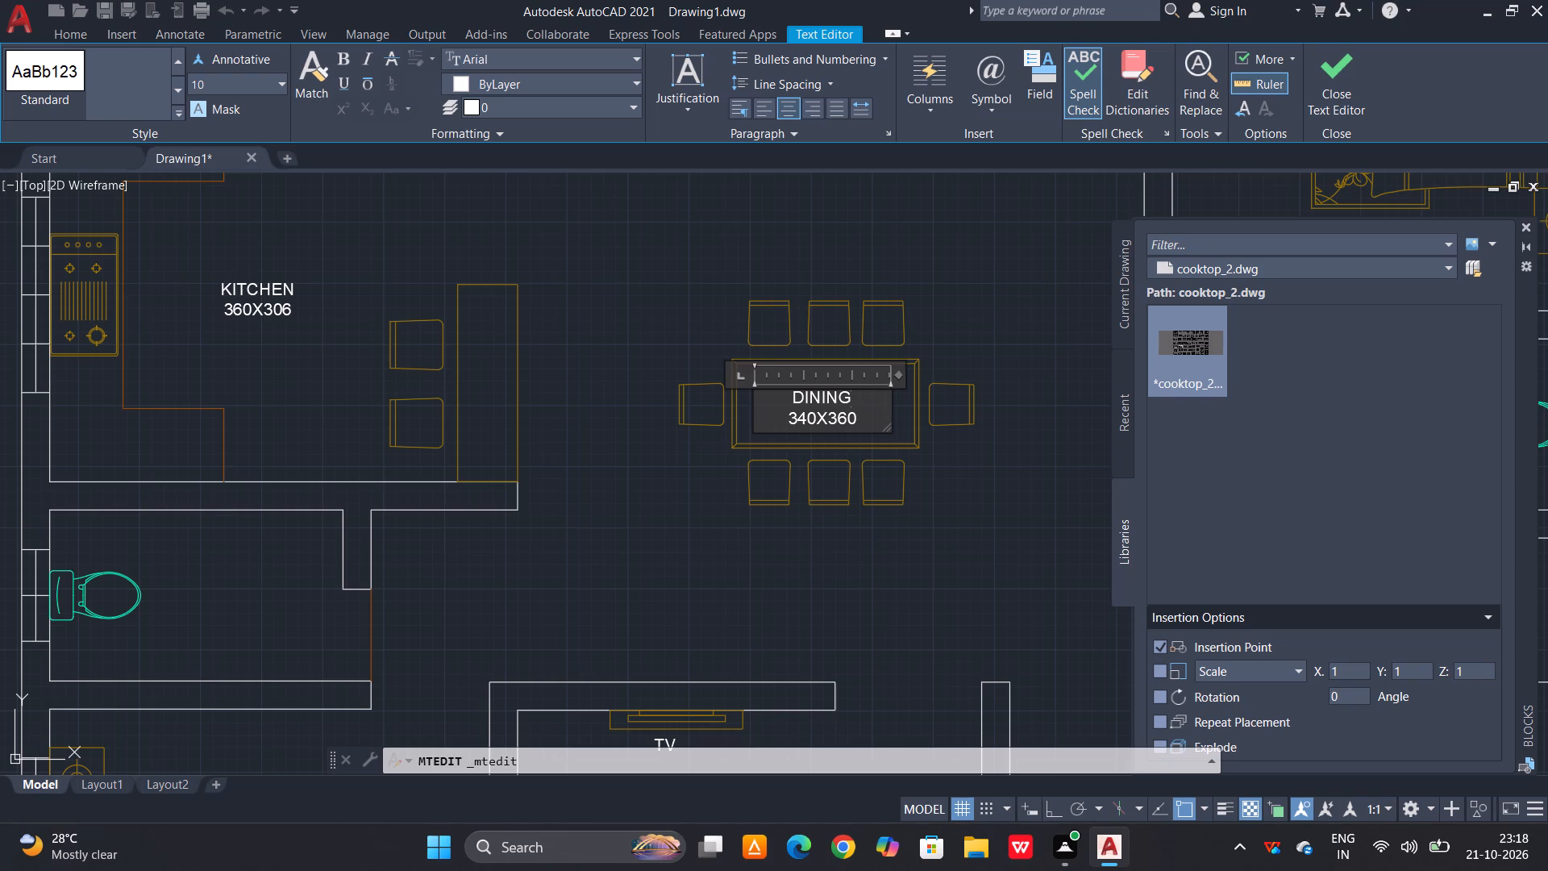
drag(812, 426, 793, 427)
text(514)
click(822, 414)
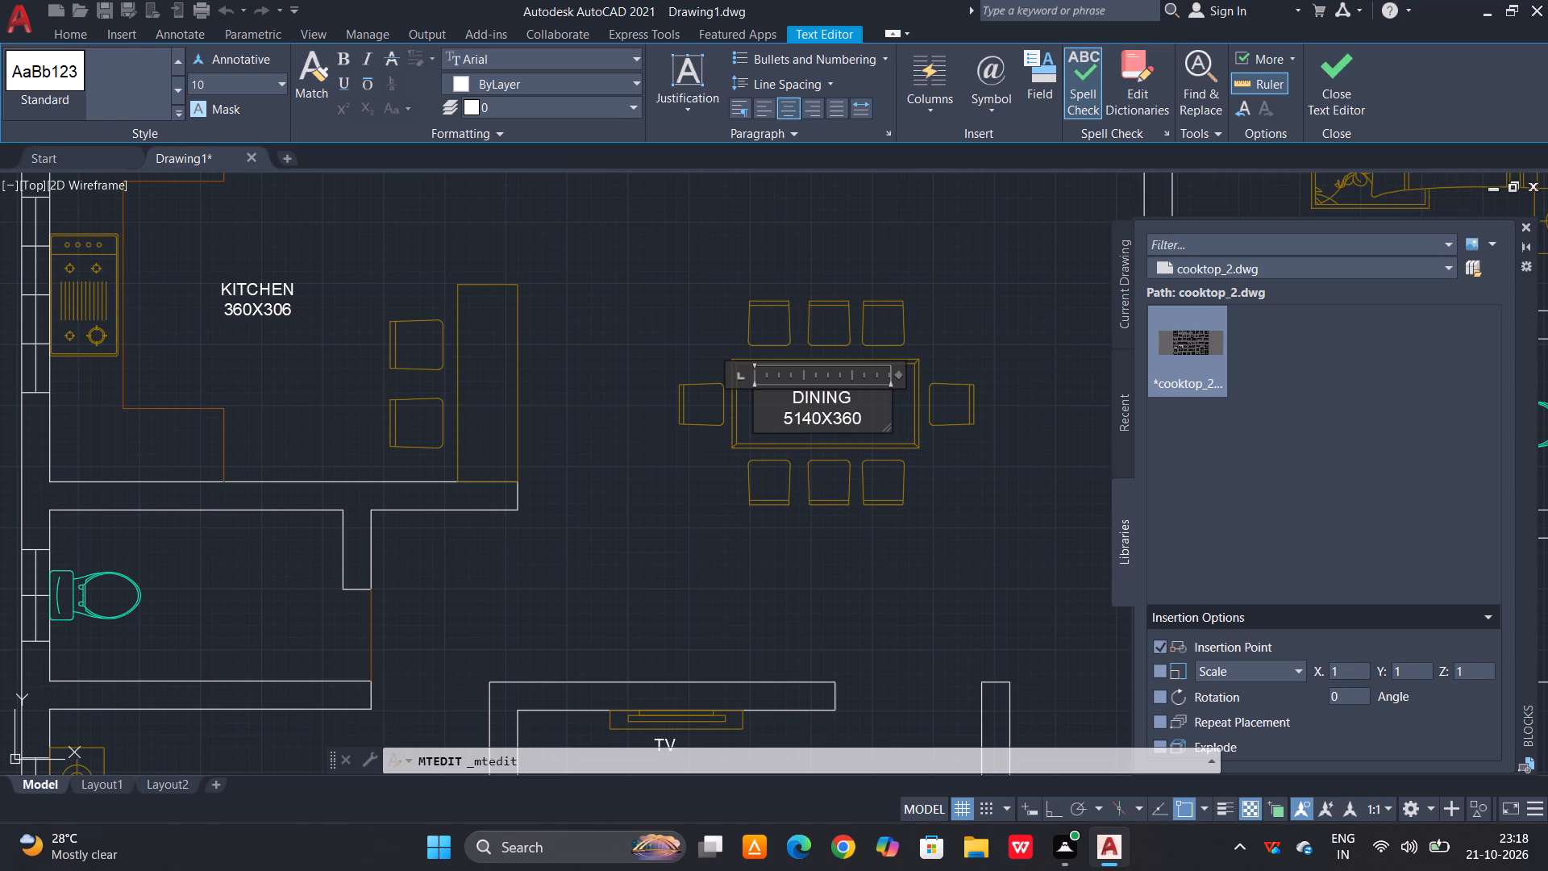
key(BackSpace)
drag(867, 420, 832, 426)
text(470)
click(1342, 90)
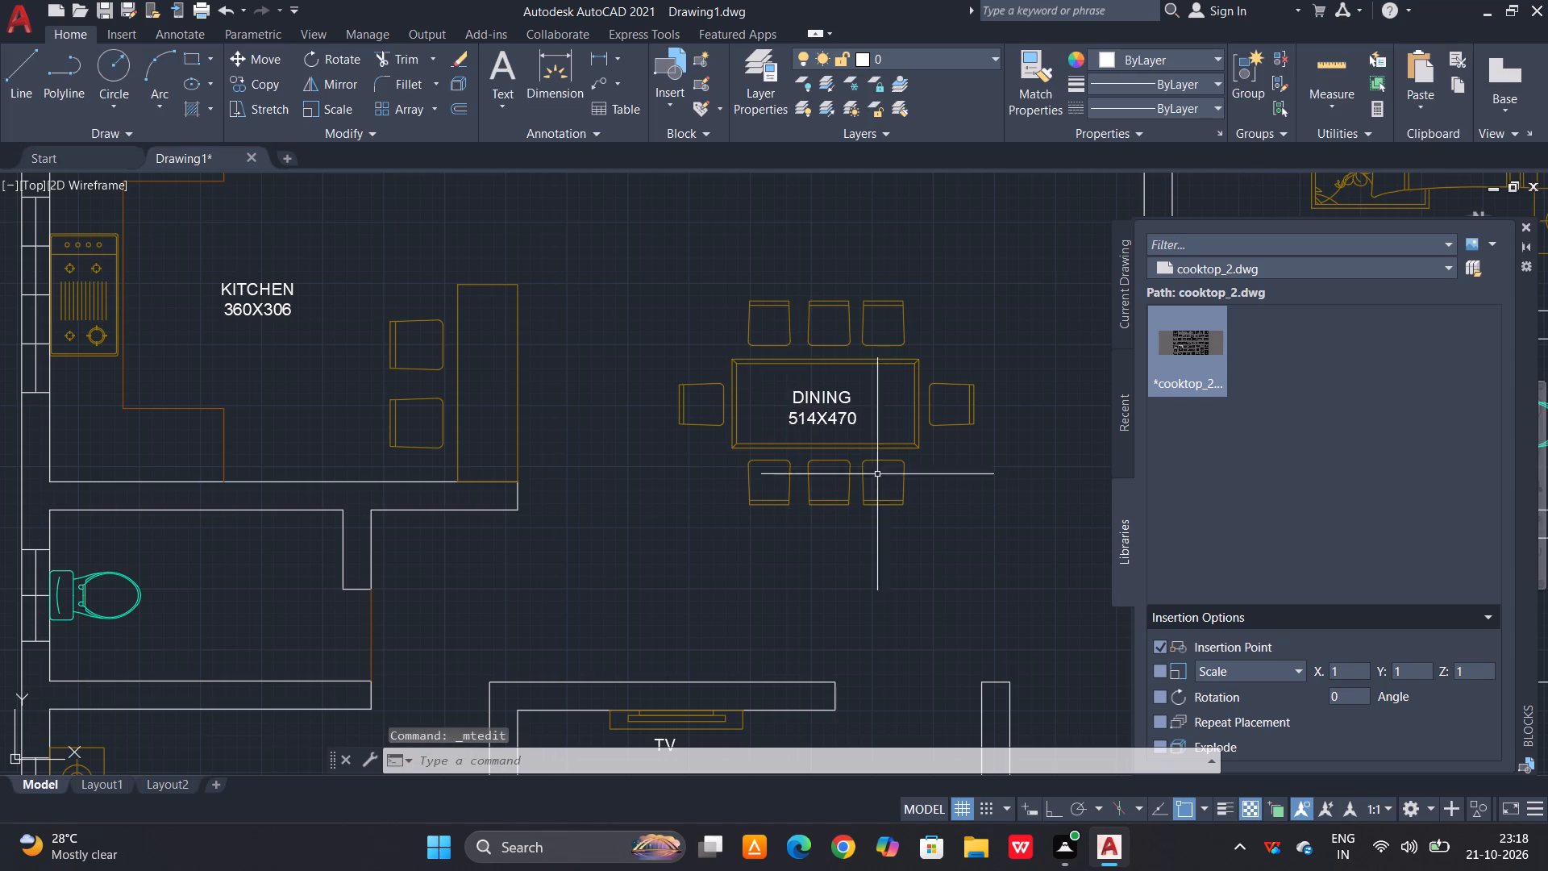
Copy the toilet label beside the bay window into the upper toilet, the small space below it and the toilet below the kitchen.
scroll(865, 486, down, 2)
middle_drag(881, 483, 704, 450)
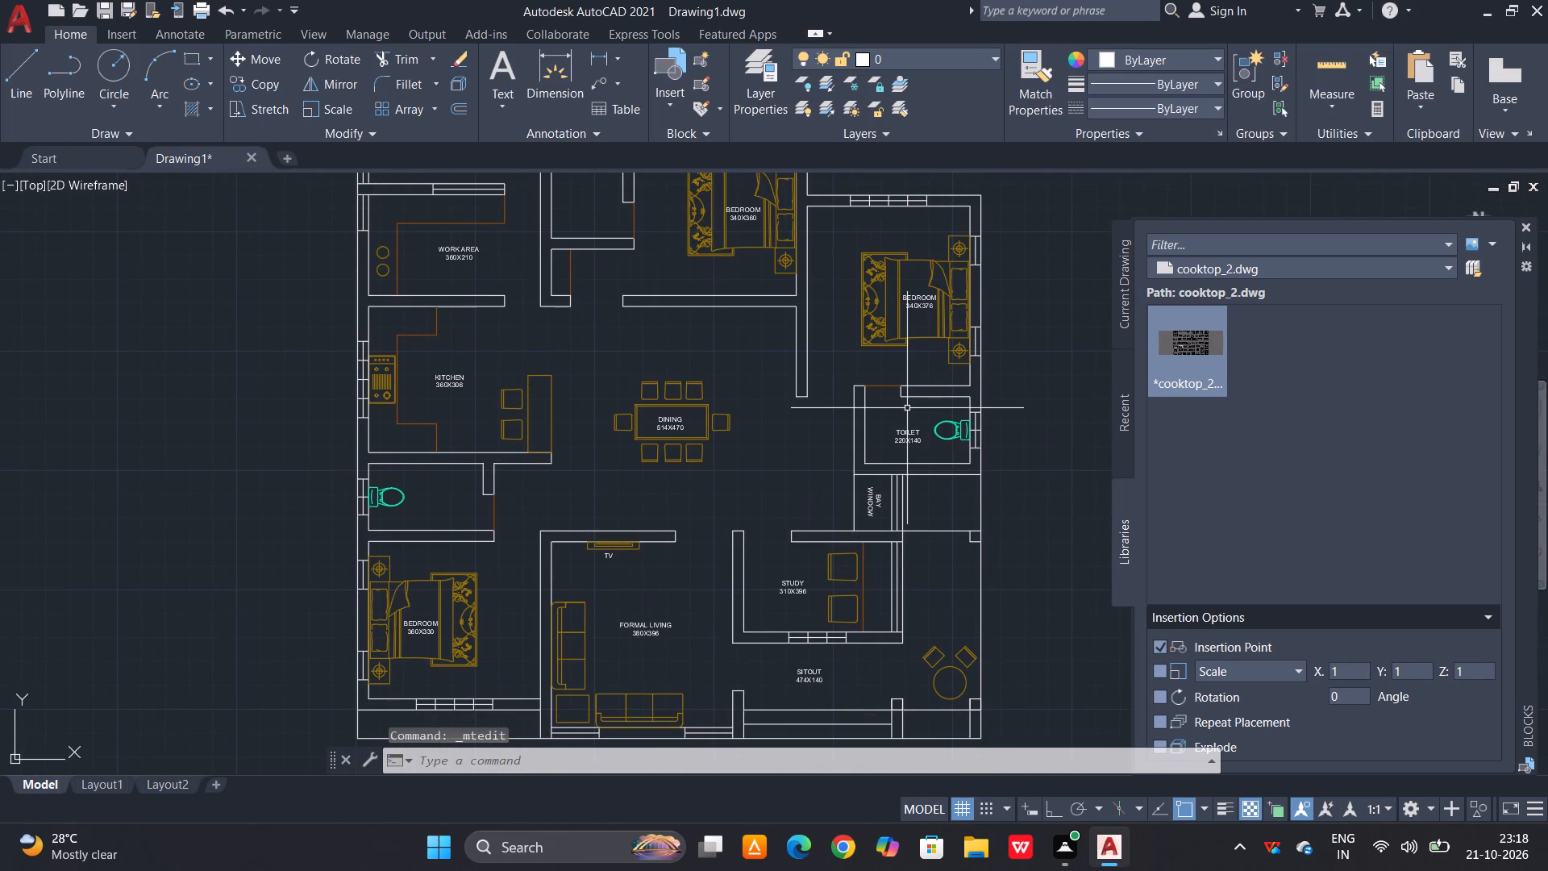
click(900, 436)
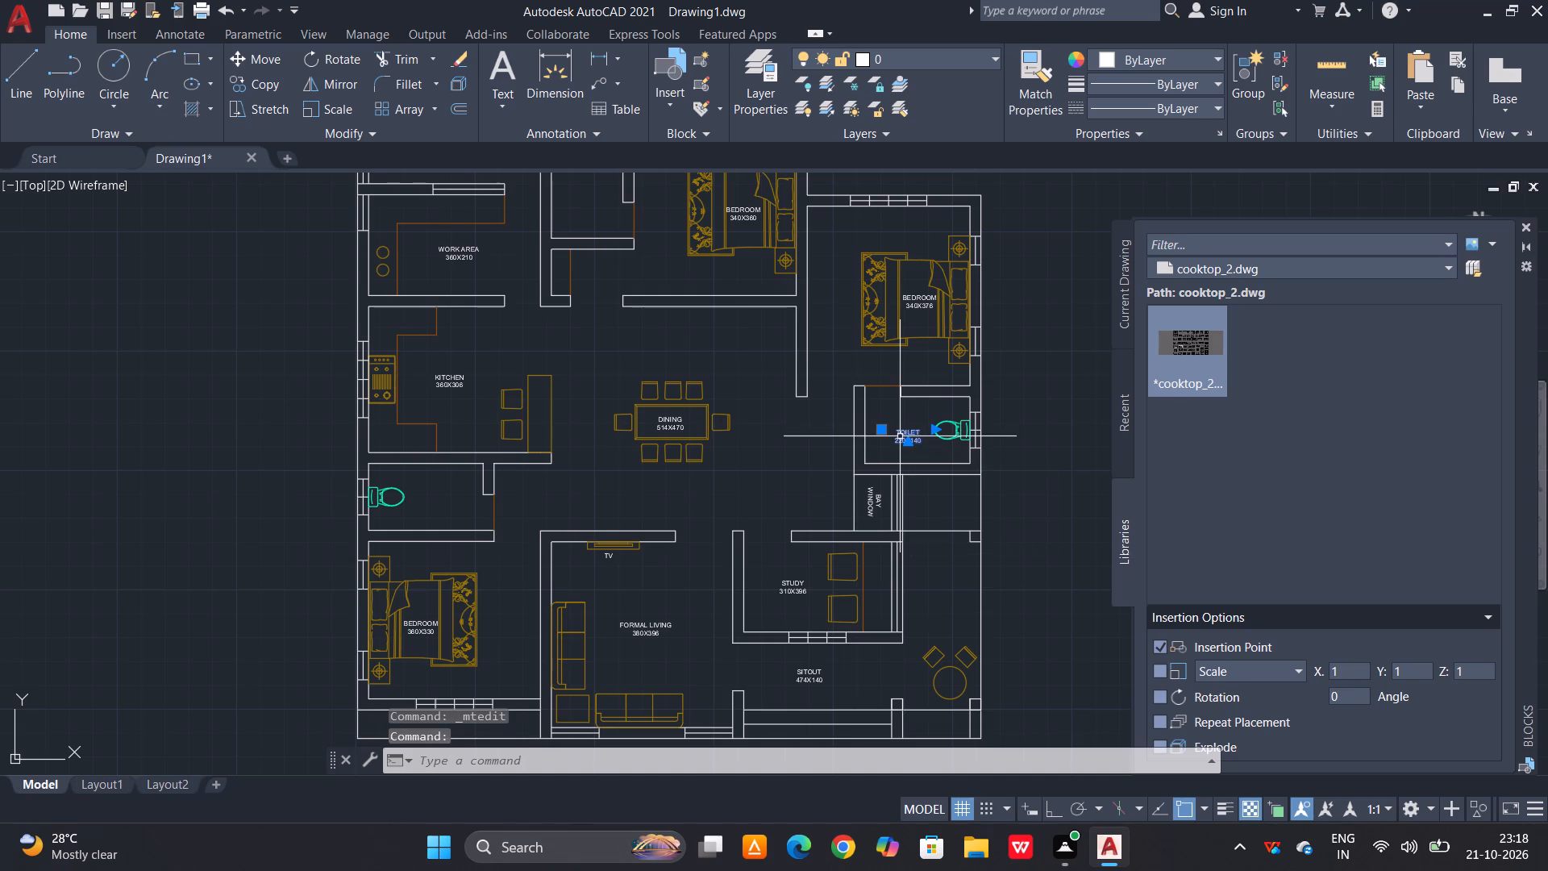
text(CO)
key(space)
click(900, 437)
scroll(911, 456, down, 1)
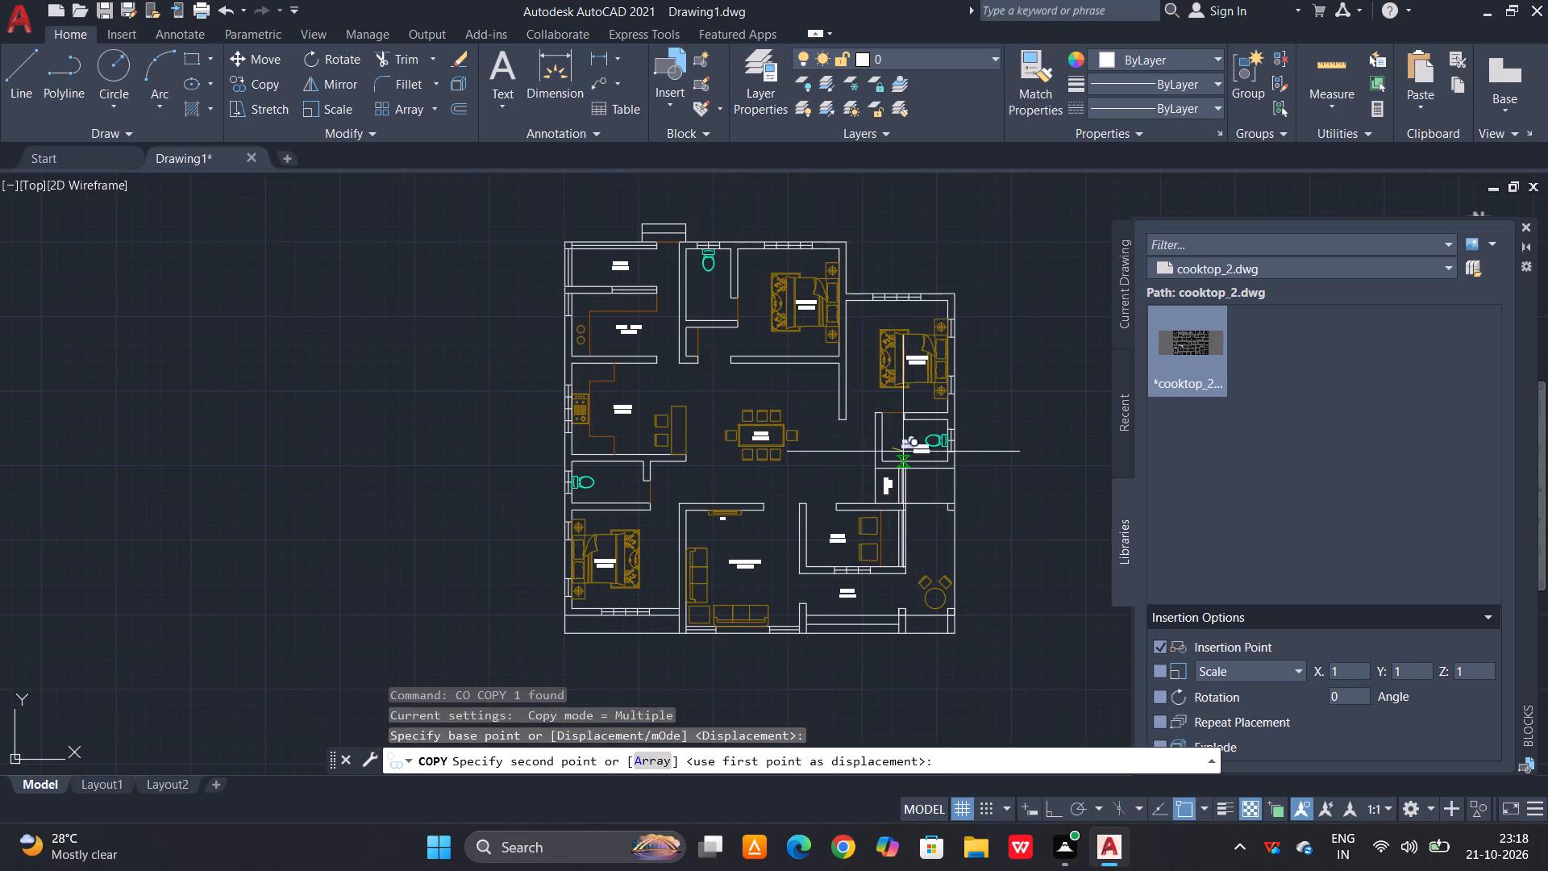
scroll(693, 309, up, 3)
click(668, 235)
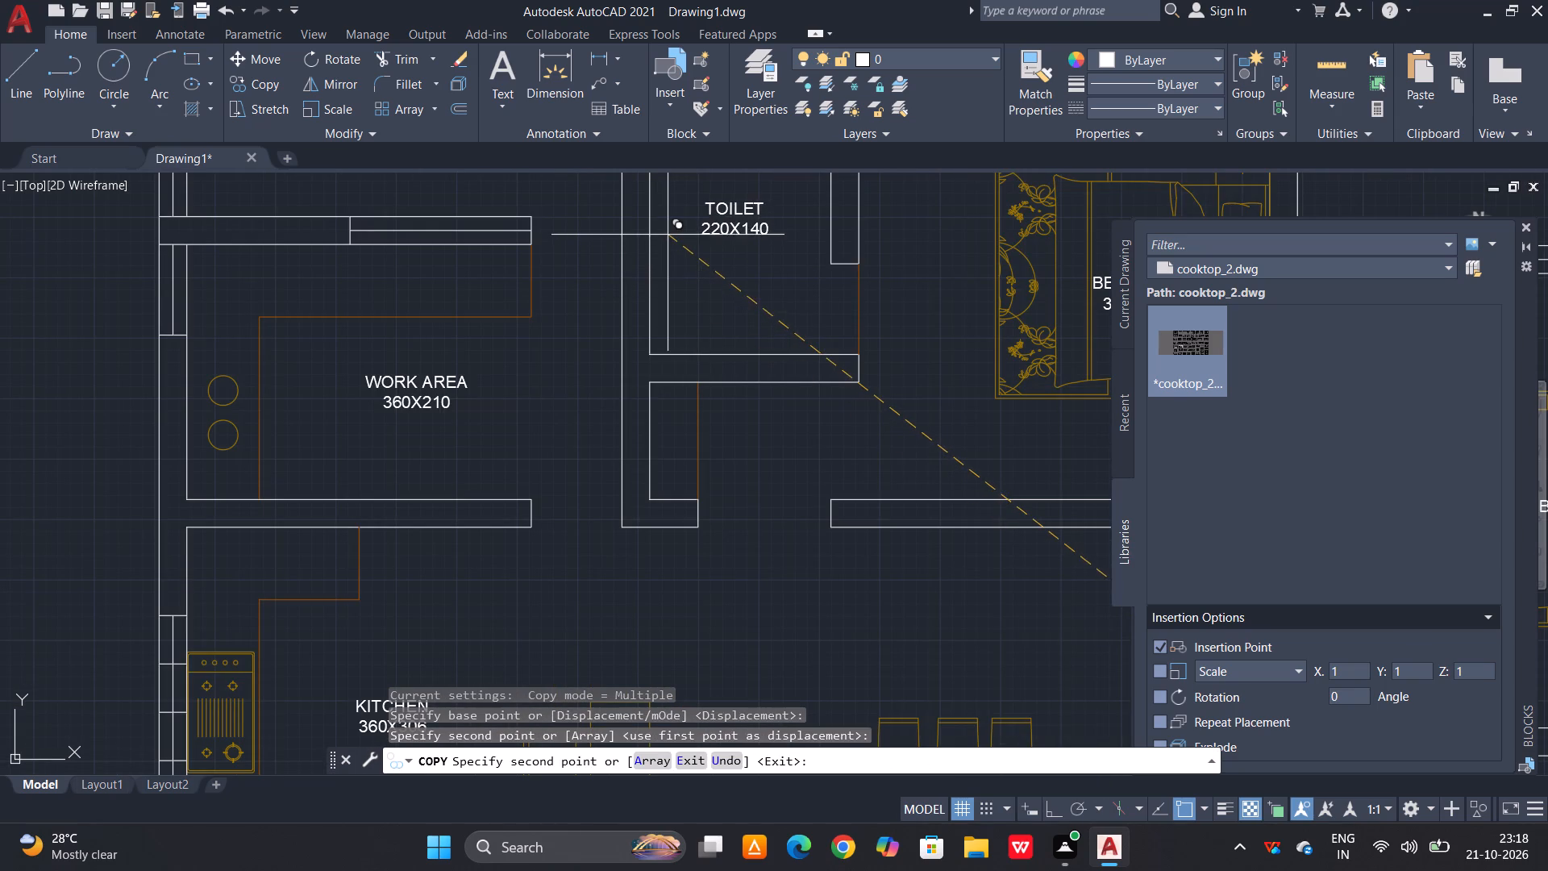
click(620, 440)
scroll(751, 391, down, 3)
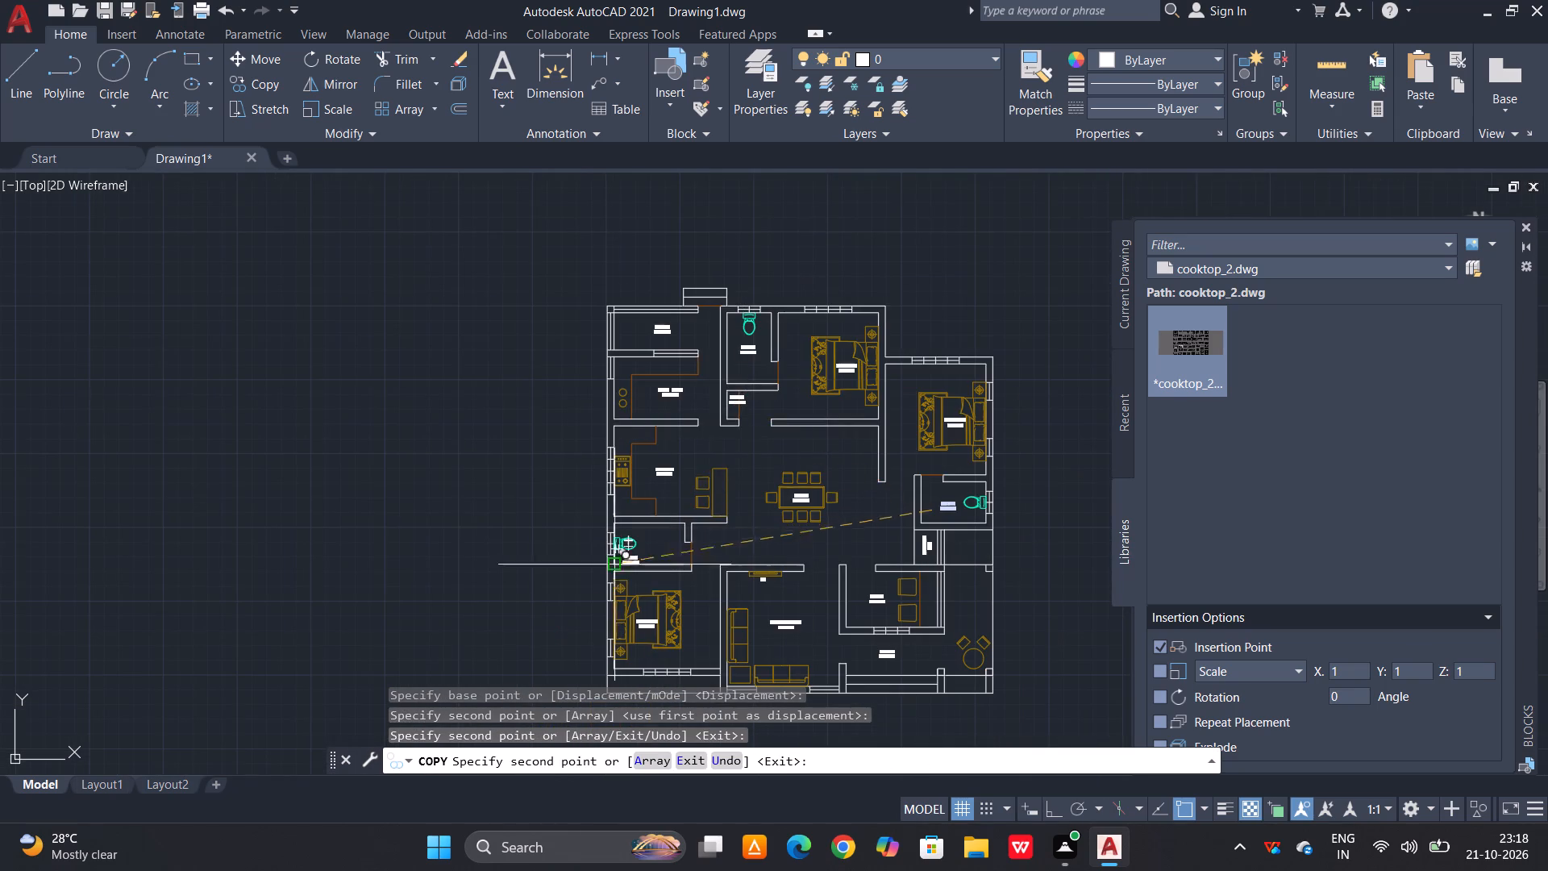
scroll(620, 578, up, 3)
click(691, 435)
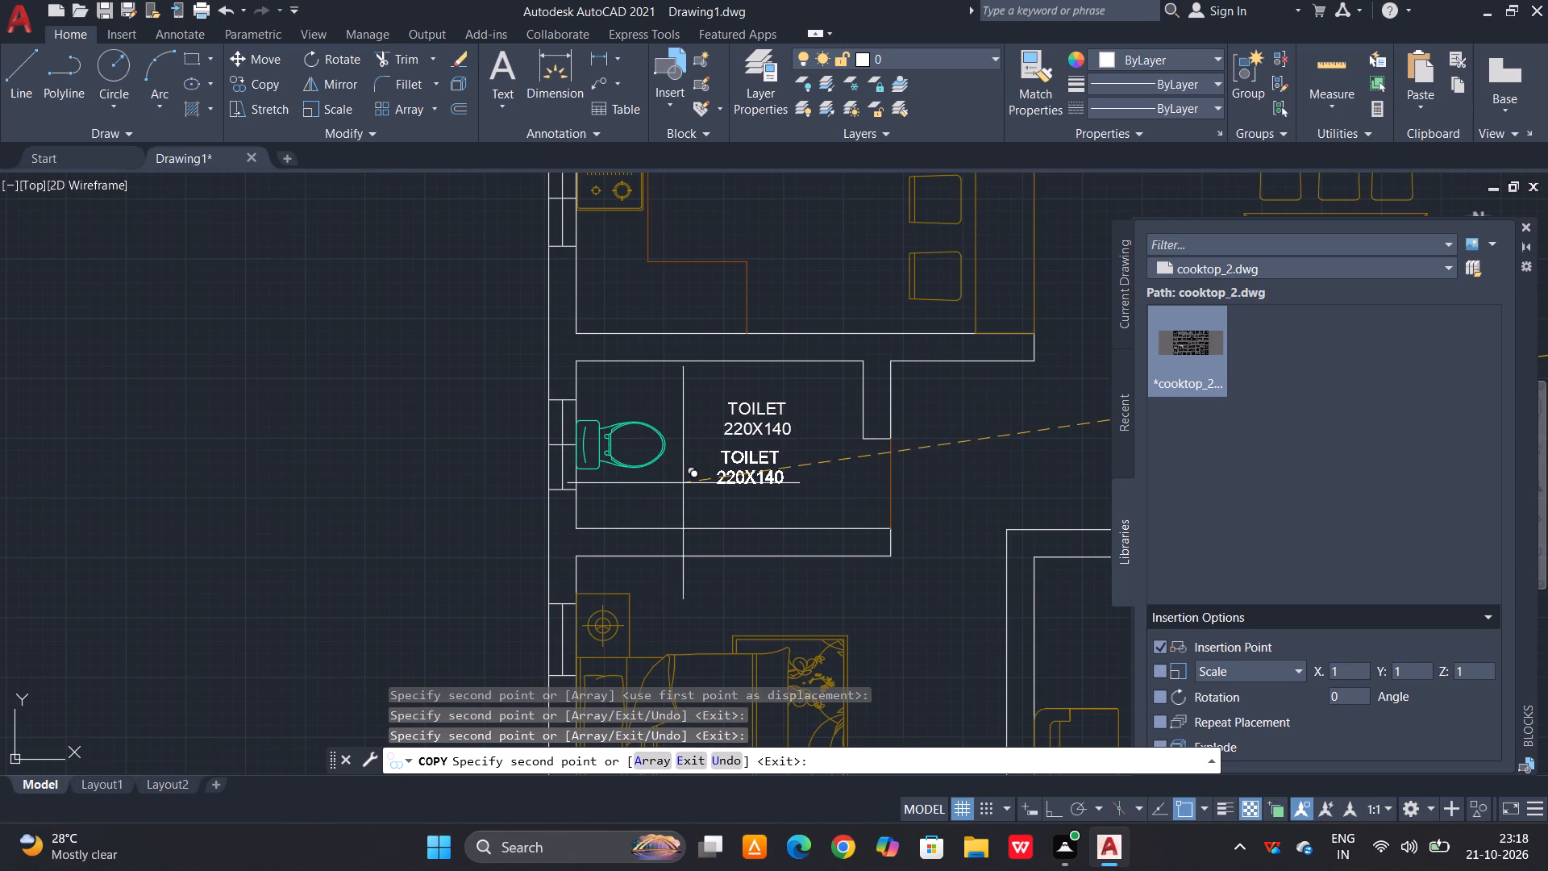
click(686, 469)
key(Escape)
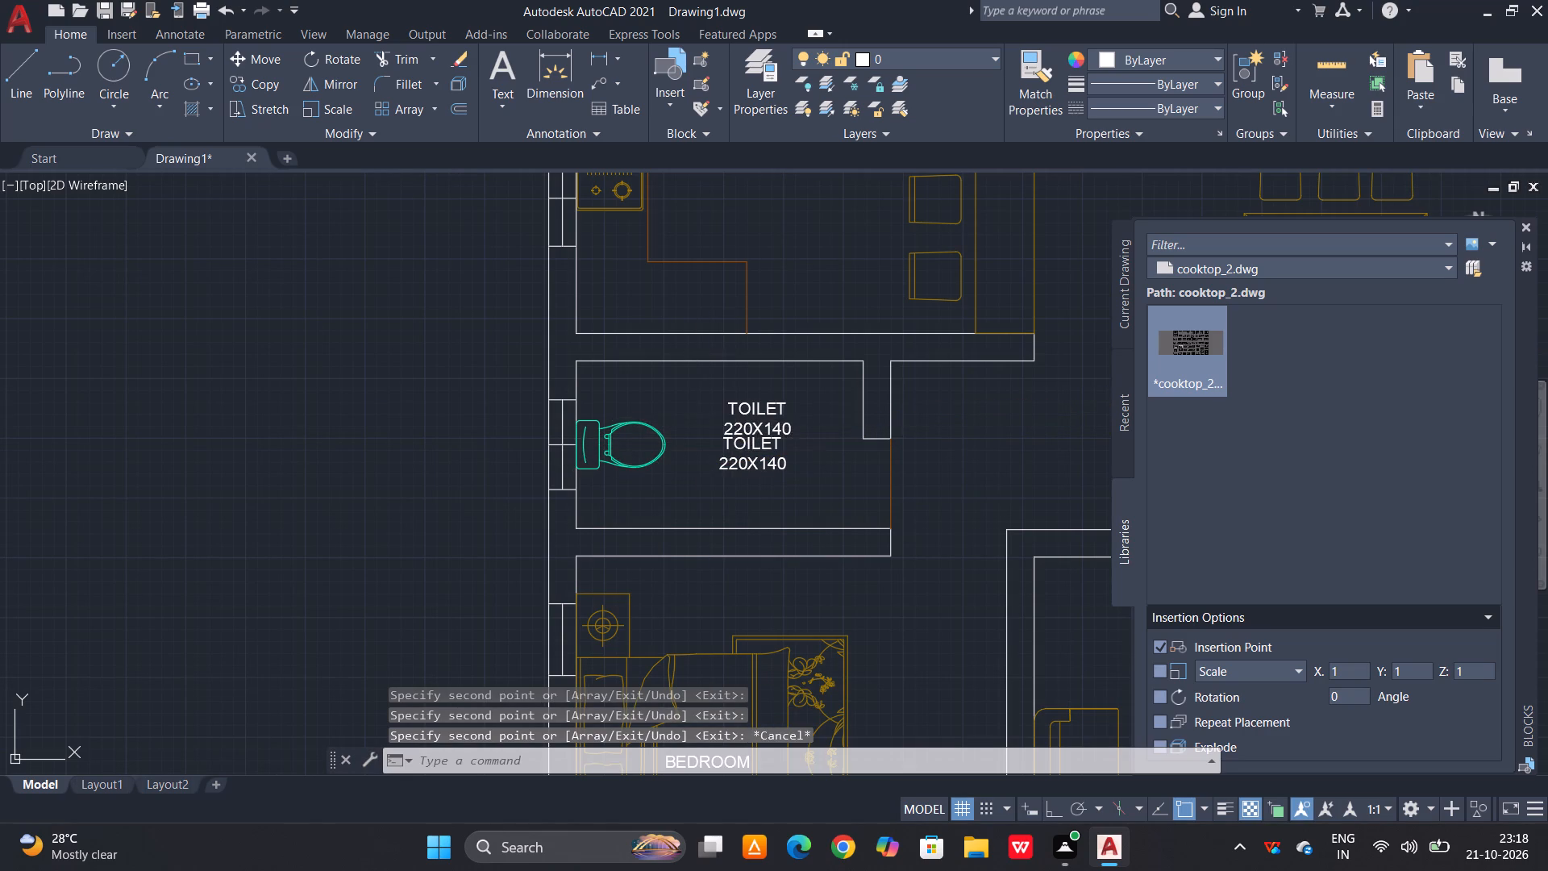
Delete the upper of the two overlapping toilet labels in the toilet below the kitchen.
click(734, 417)
key(Delete)
Move the remaining toilet label below the kitchen slightly up and toward the toilet fixture.
click(752, 444)
text(M)
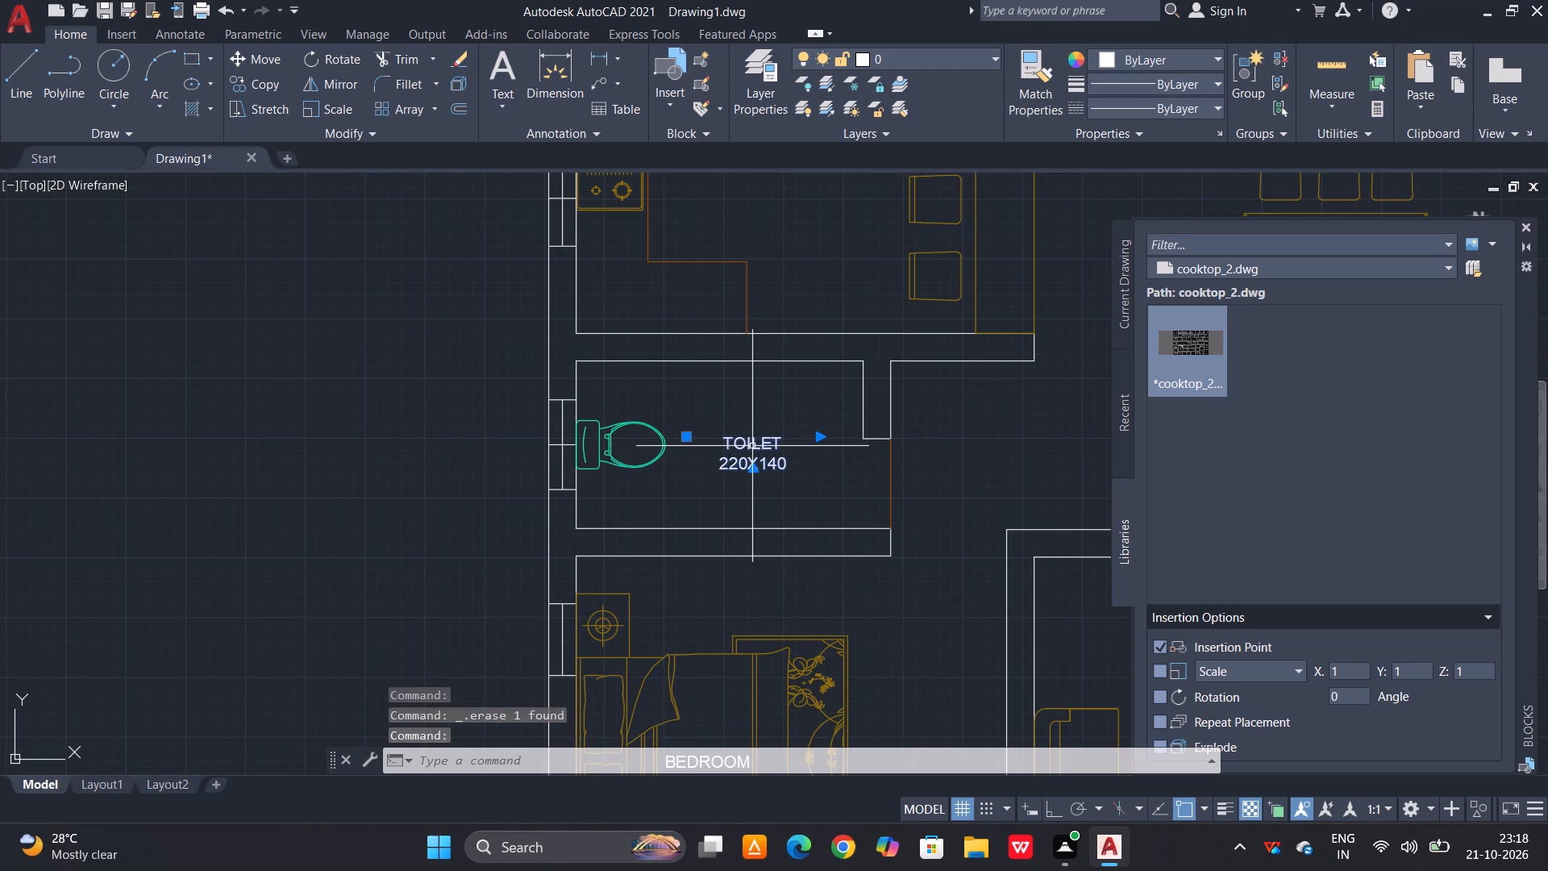
key(space)
click(752, 448)
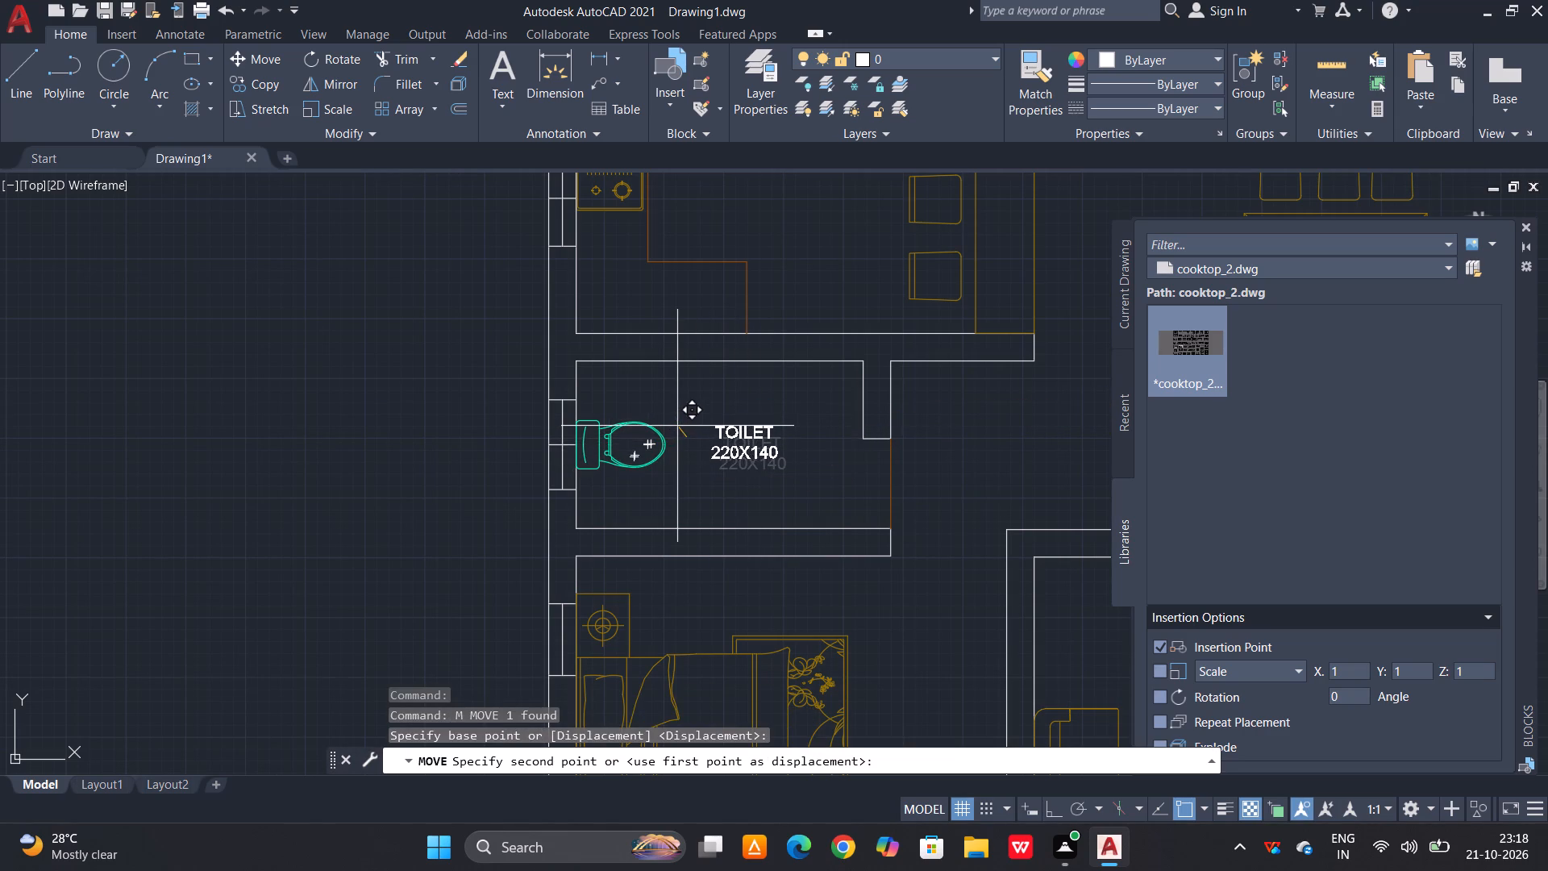
click(677, 426)
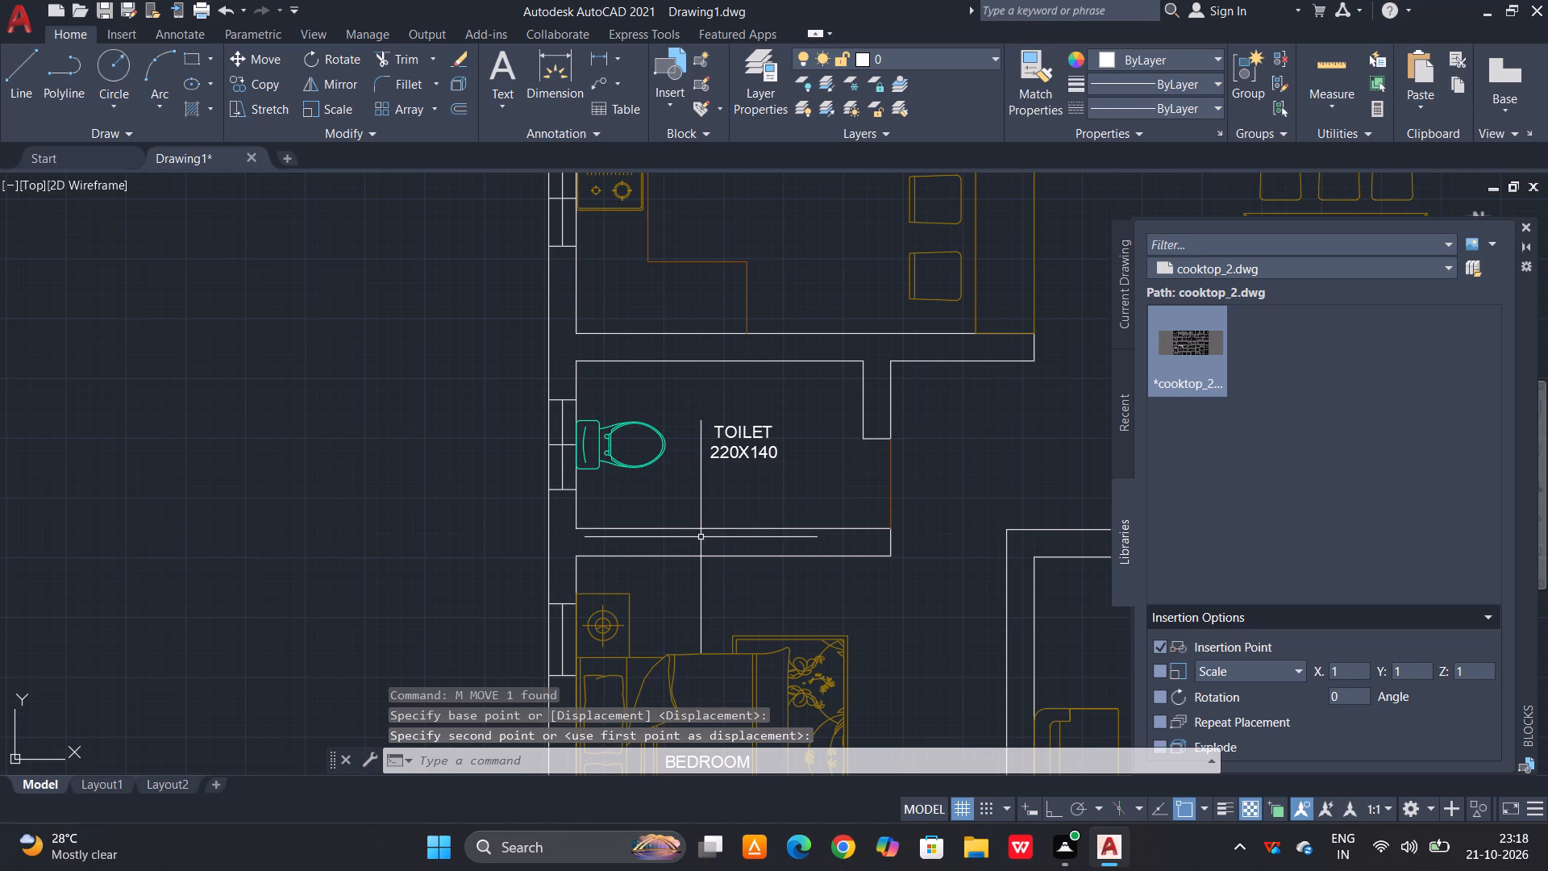
Change the dimension line of the toilet label below the kitchen to 240X140 and finish editing.
scroll(747, 497, up, 3)
double_click(672, 360)
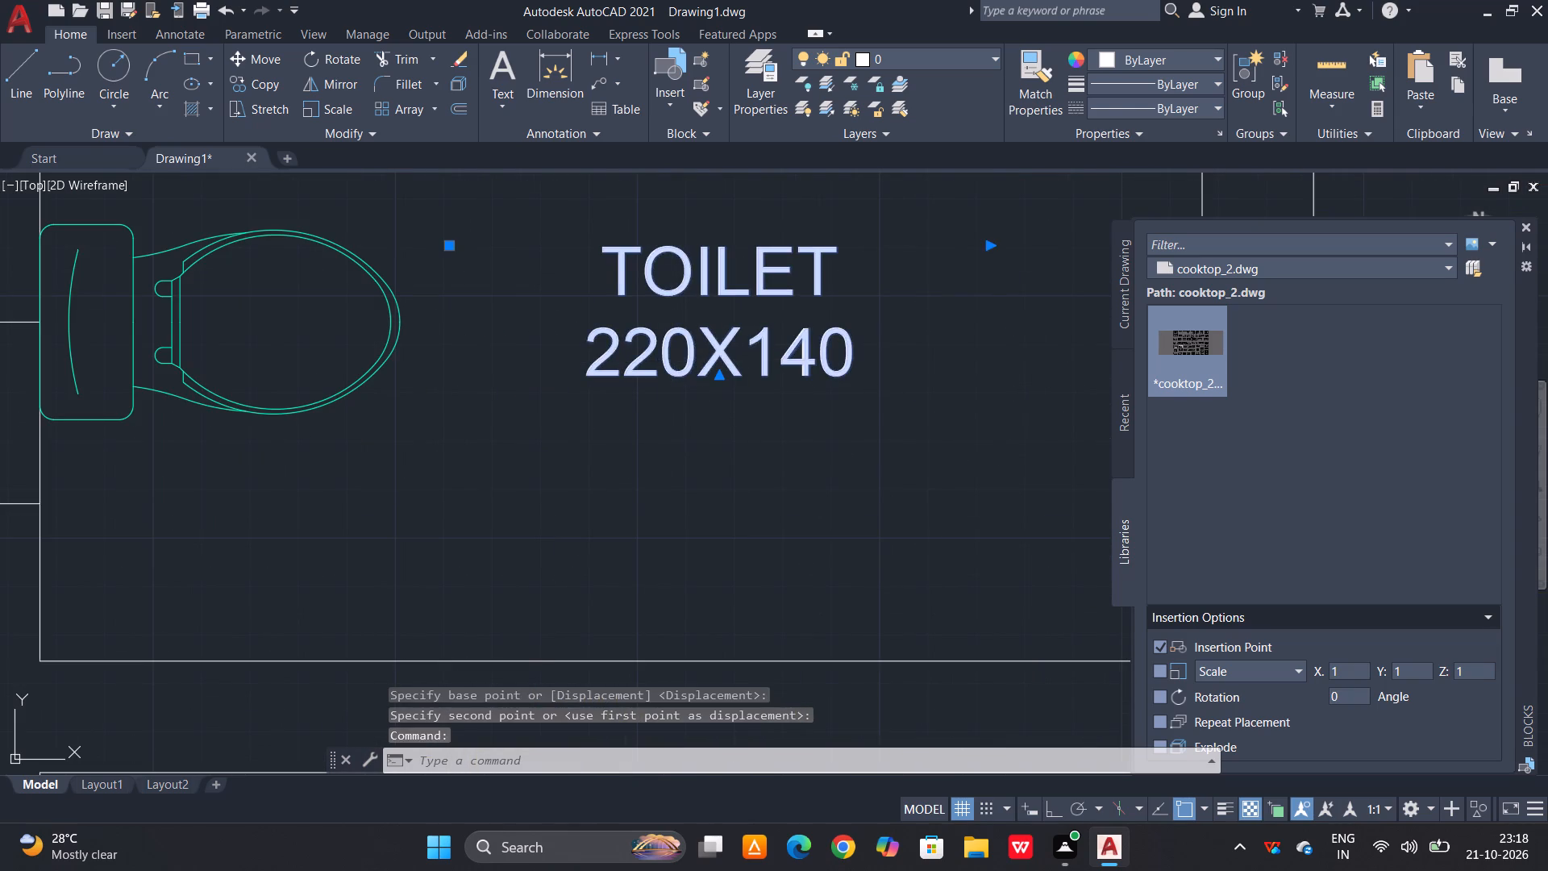
key(BackSpace)
key(4)
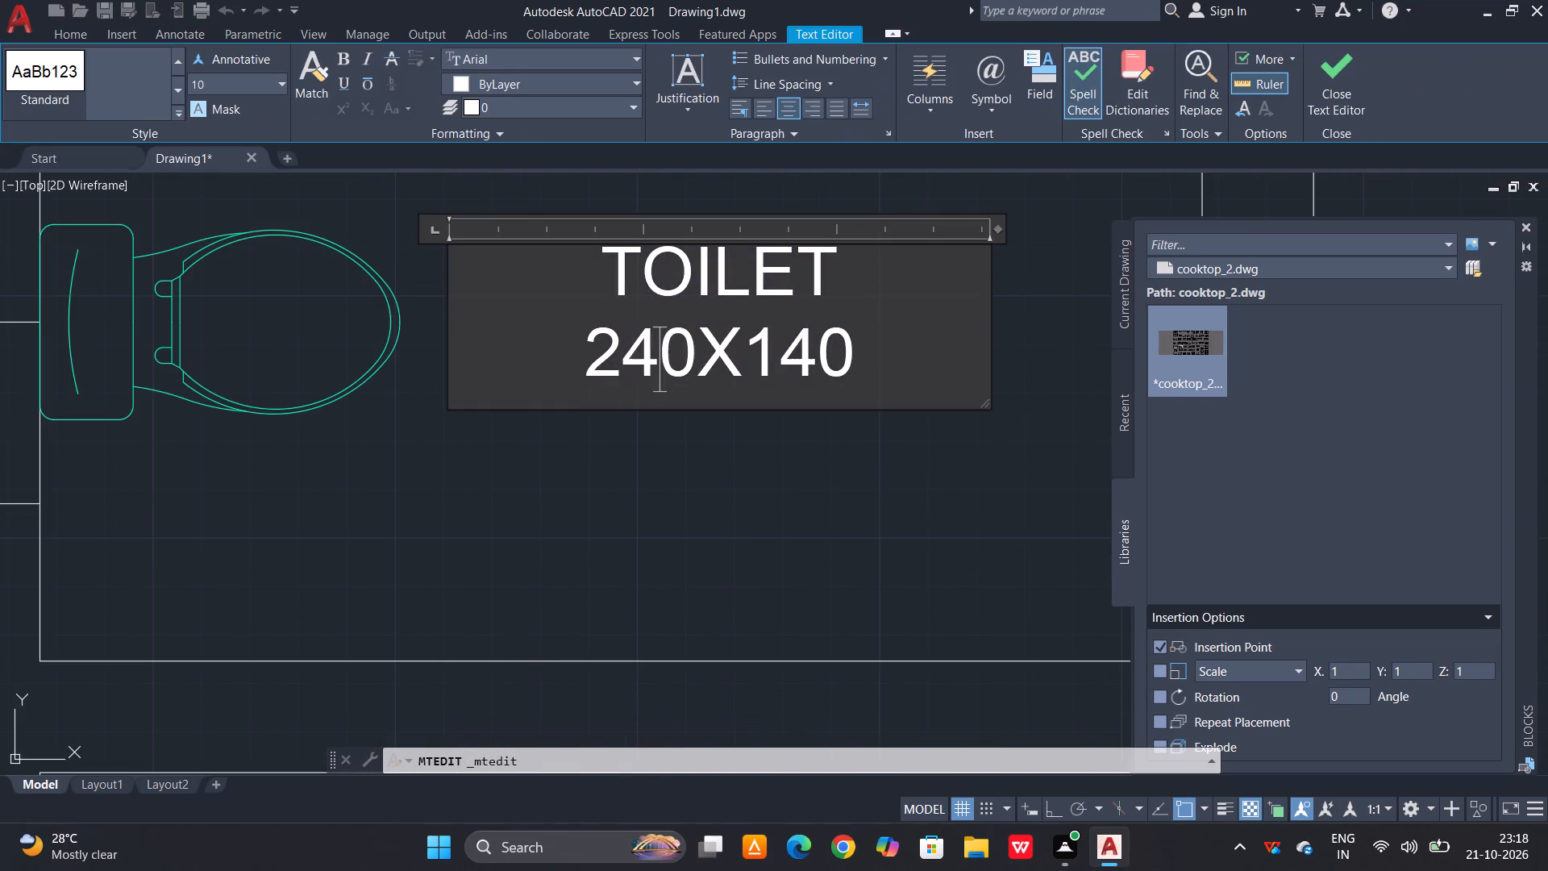
drag(857, 349, 803, 359)
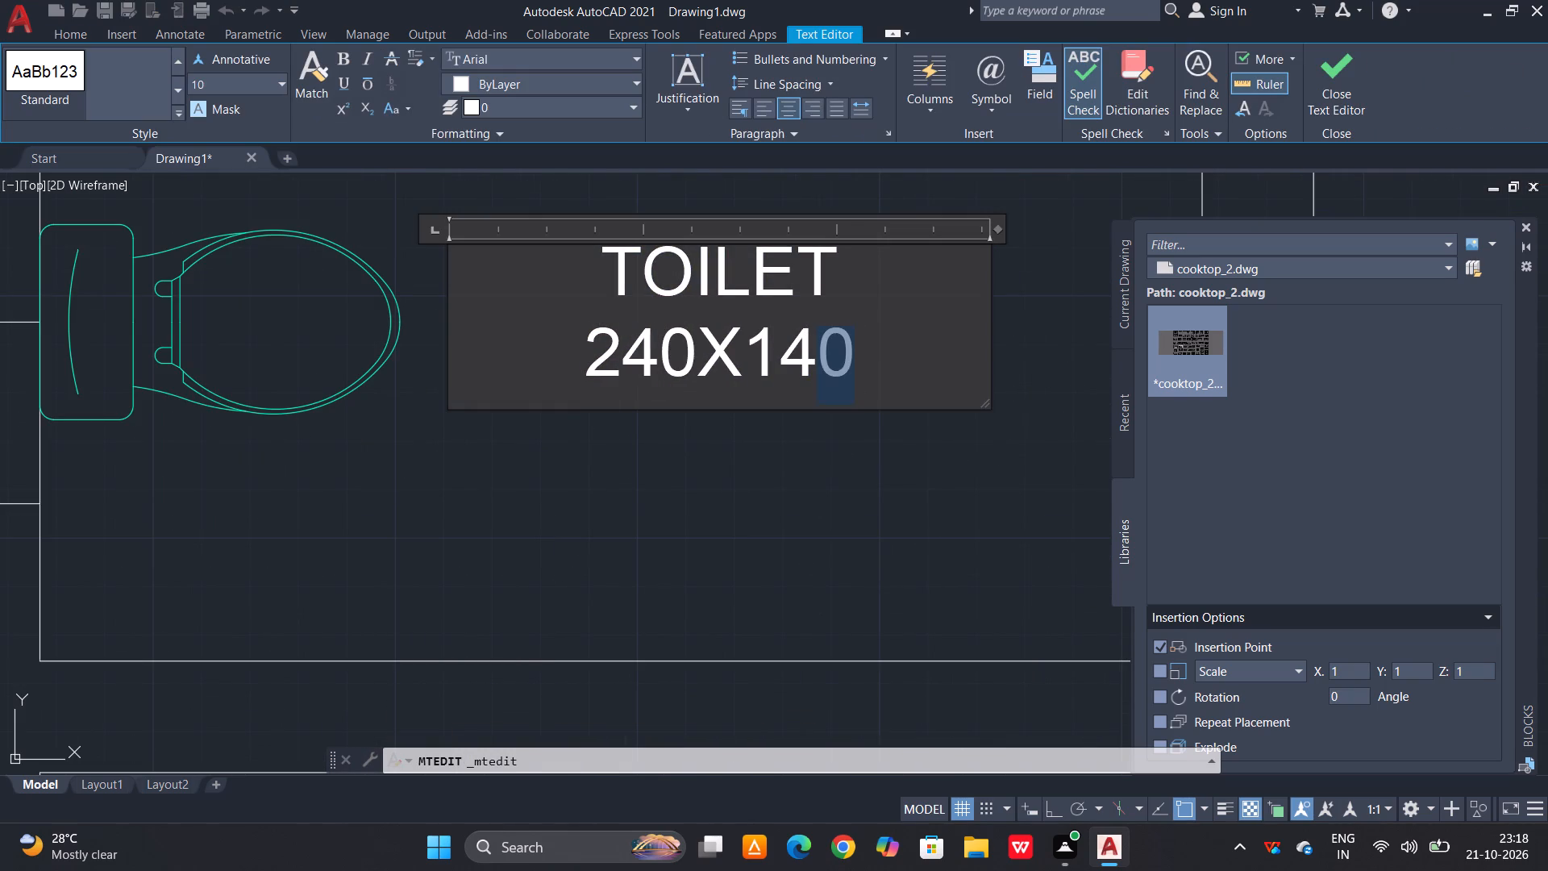
drag(803, 359, 747, 358)
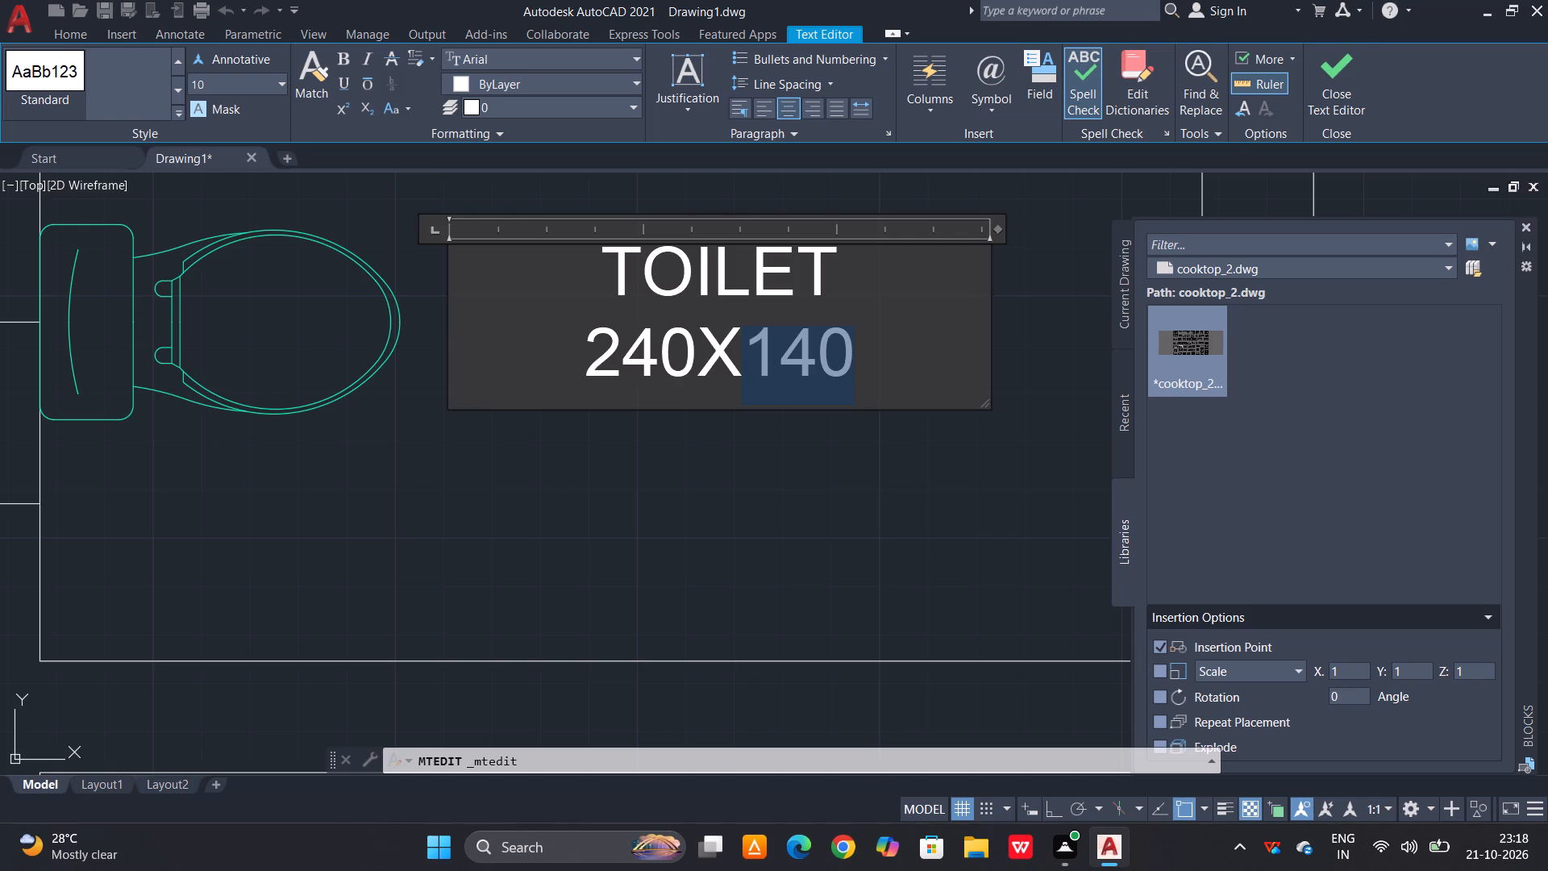
click(1337, 81)
scroll(576, 605, down, 3)
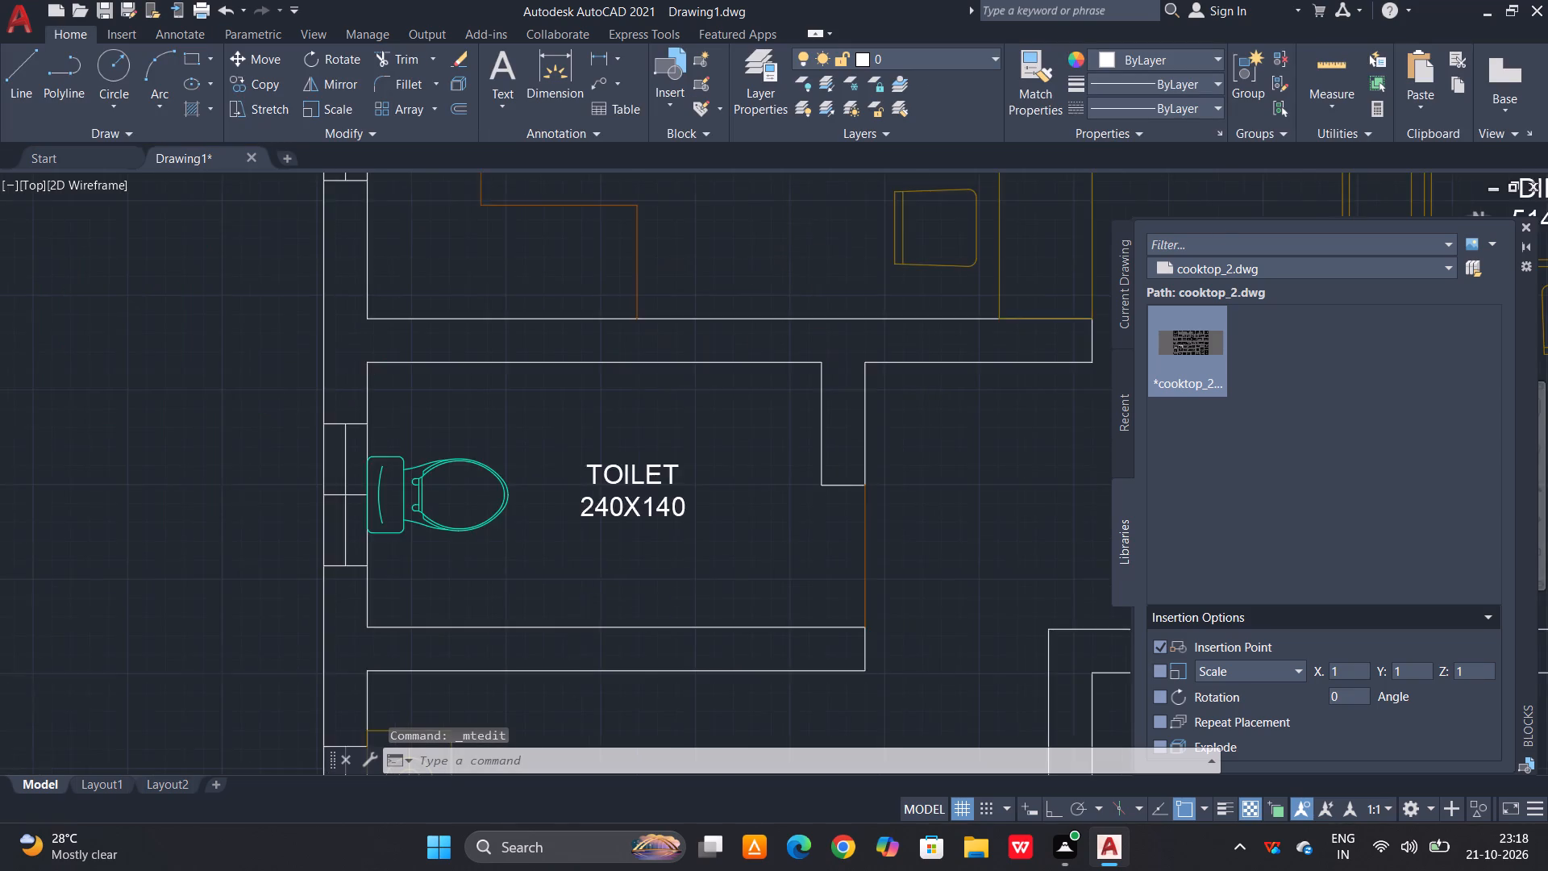
Change the dimension line of the upper toilet's label to 150X240 and finish editing.
scroll(580, 577, down, 3)
scroll(742, 331, up, 2)
scroll(757, 395, up, 1)
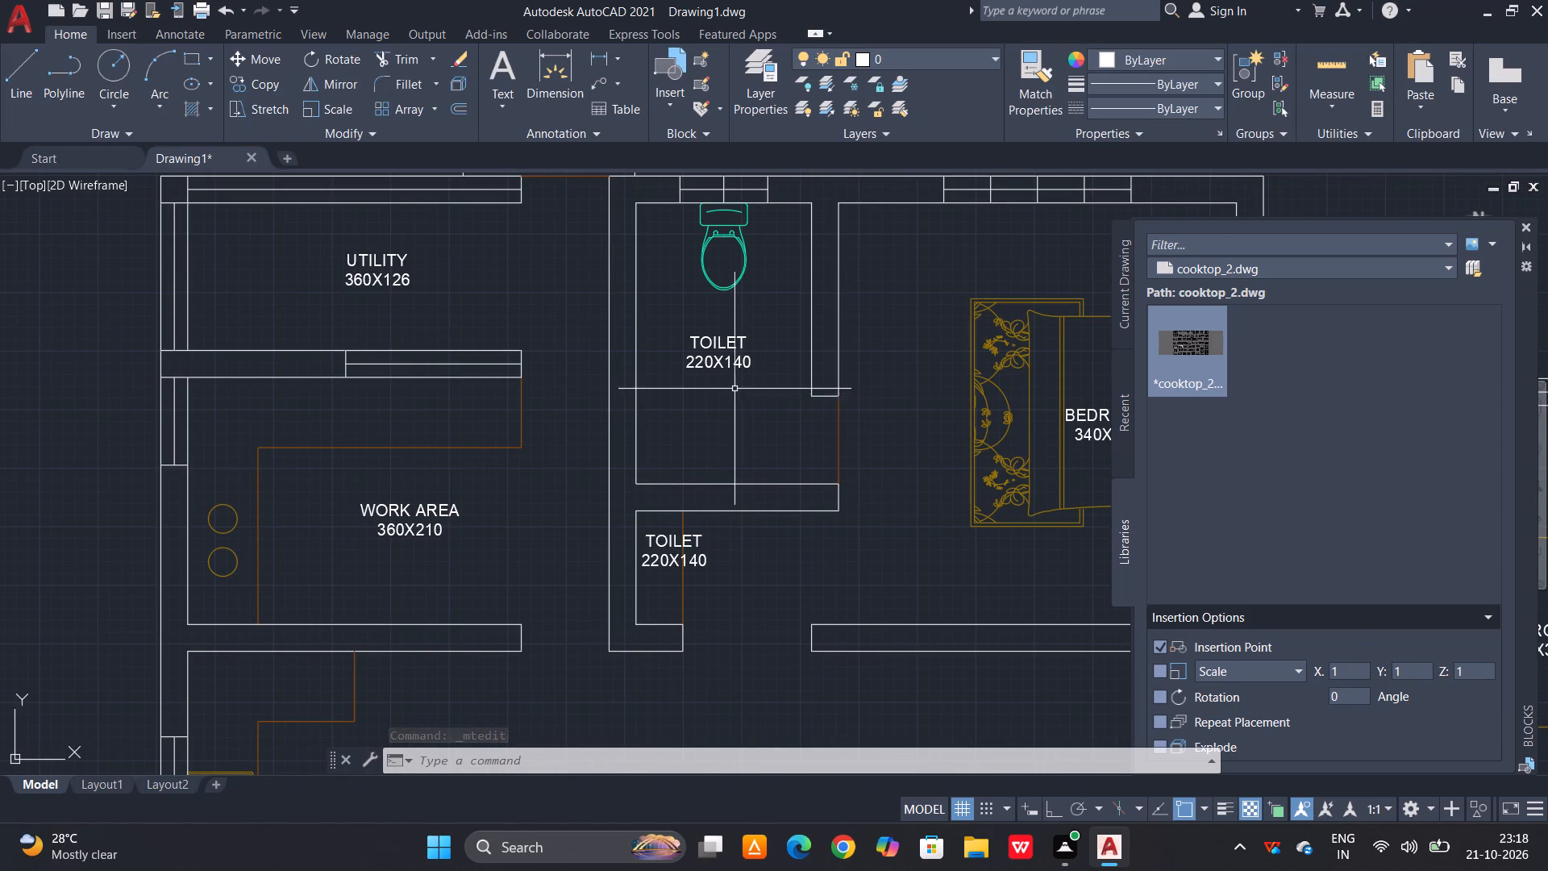
double_click(696, 363)
drag(705, 360, 672, 366)
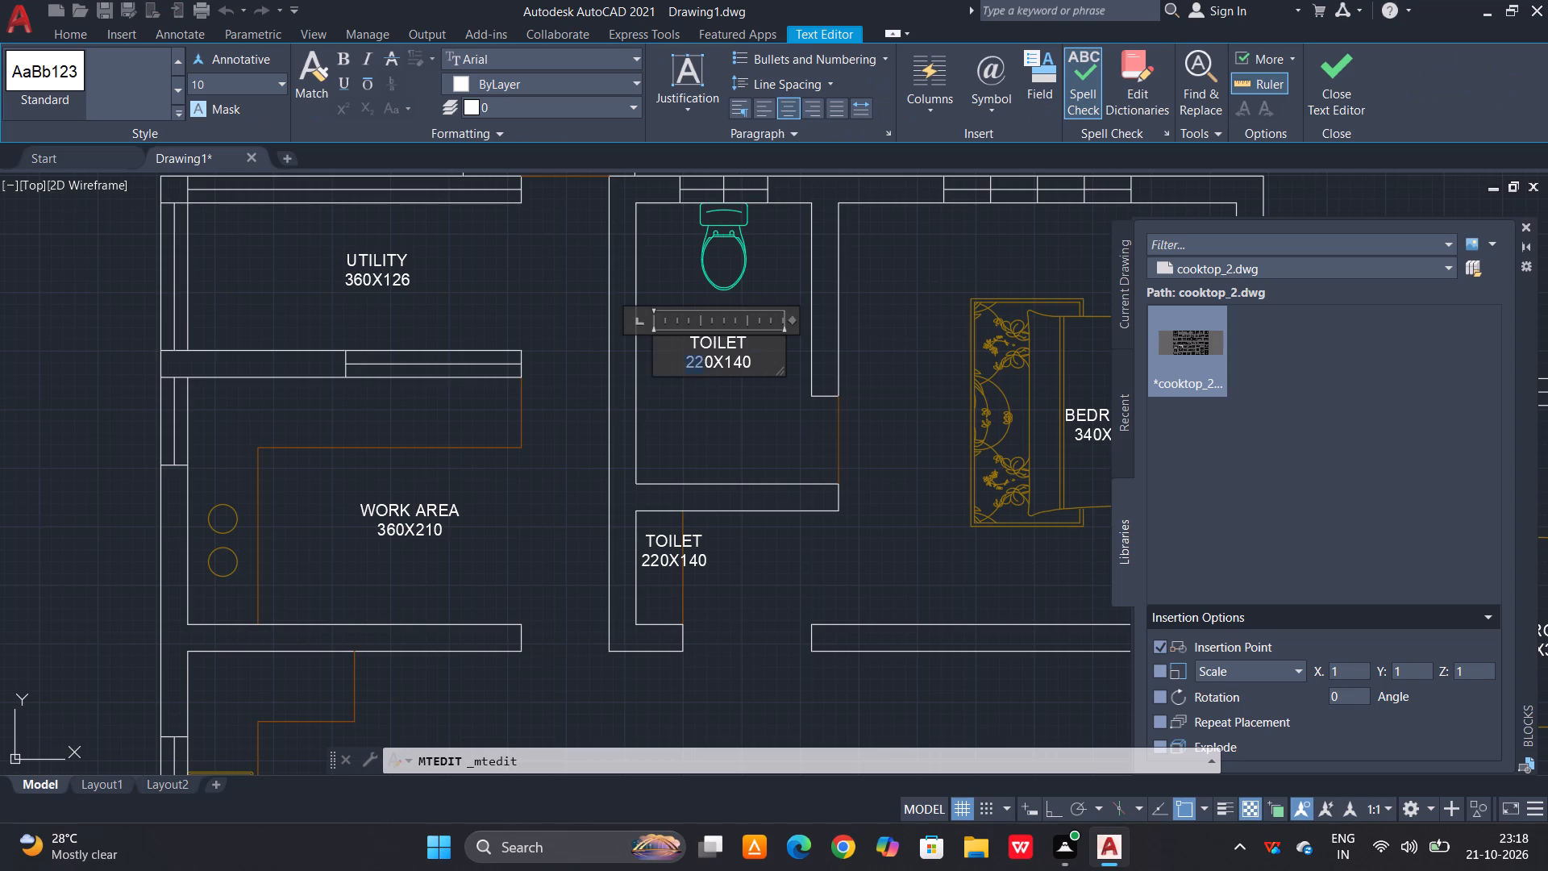
drag(672, 366, 666, 368)
text(15)
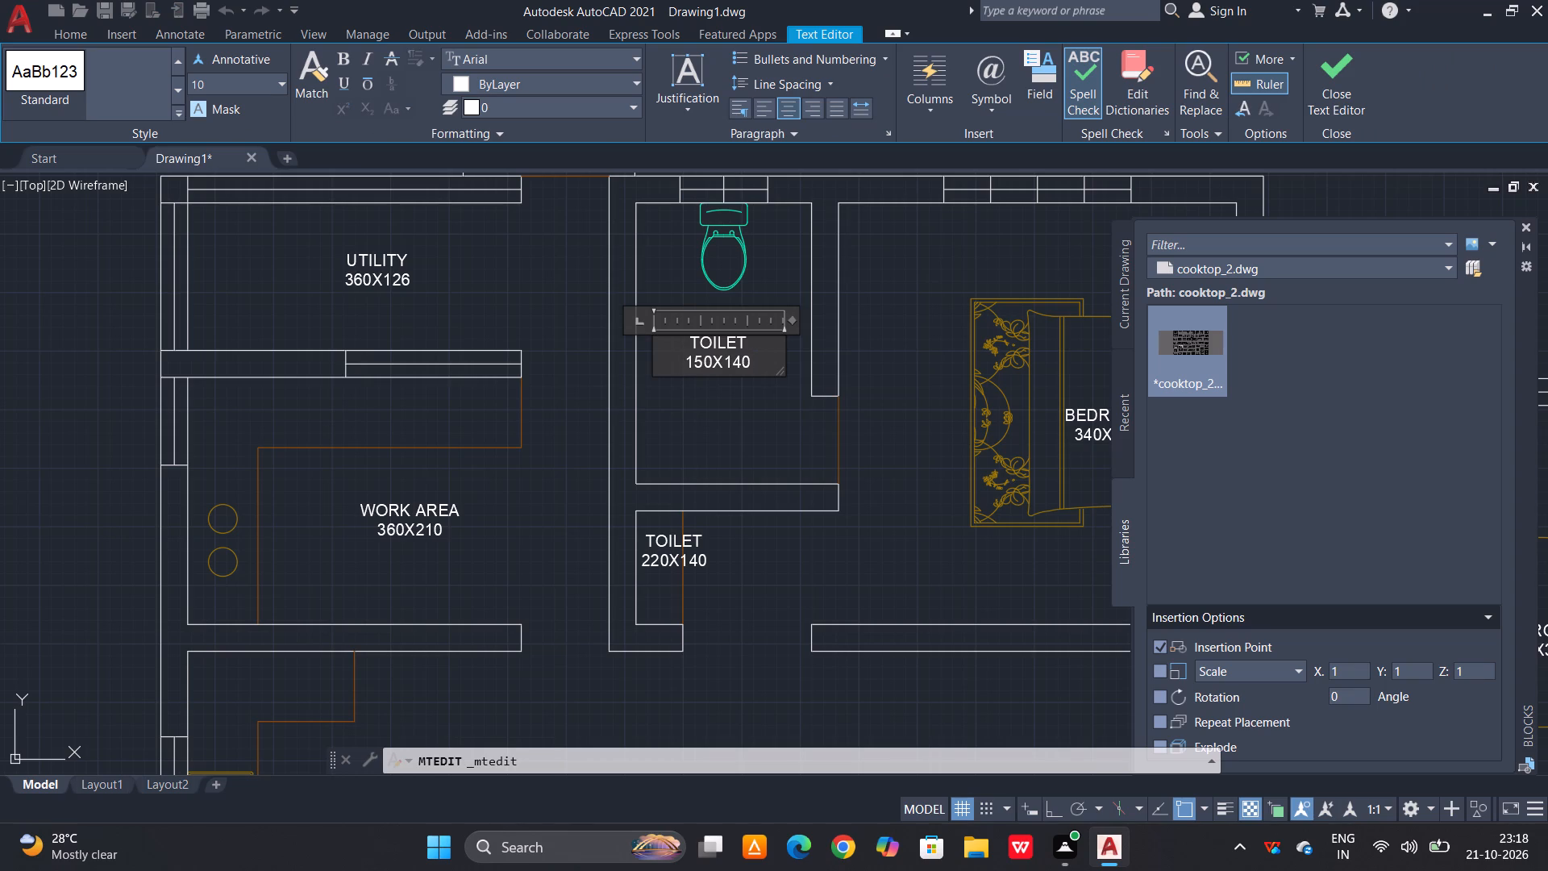
click(731, 362)
key(BackSpace)
key(2)
click(1340, 79)
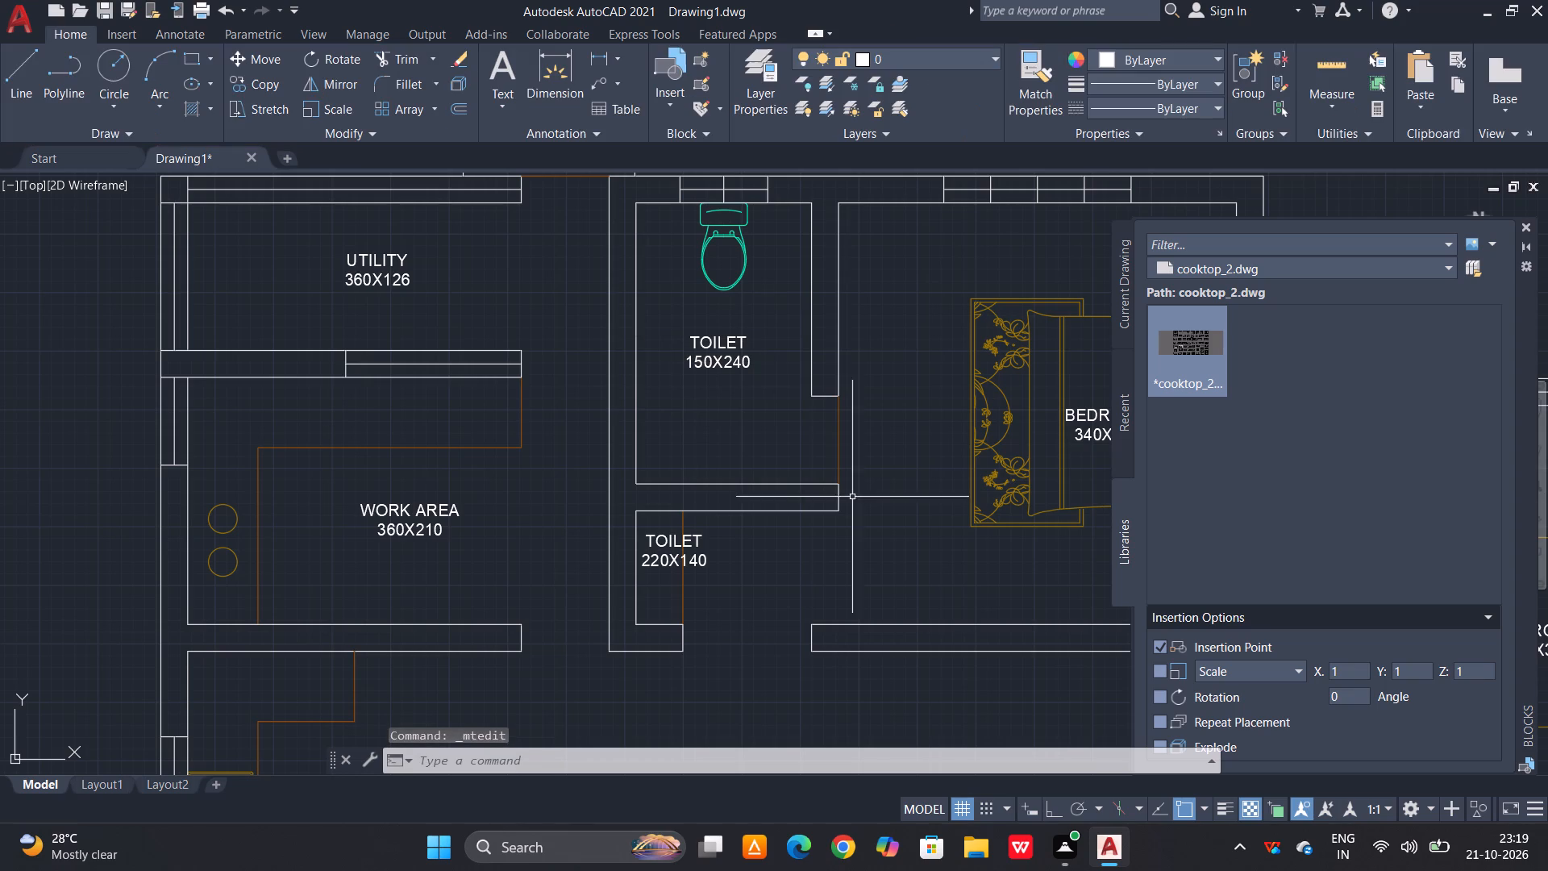
Replace the whole toilet label in the small space below the upper toilet with WASH.
double_click(696, 544)
drag(710, 567, 626, 529)
text(WSH)
key(BackSpace)
key(BackSpace)
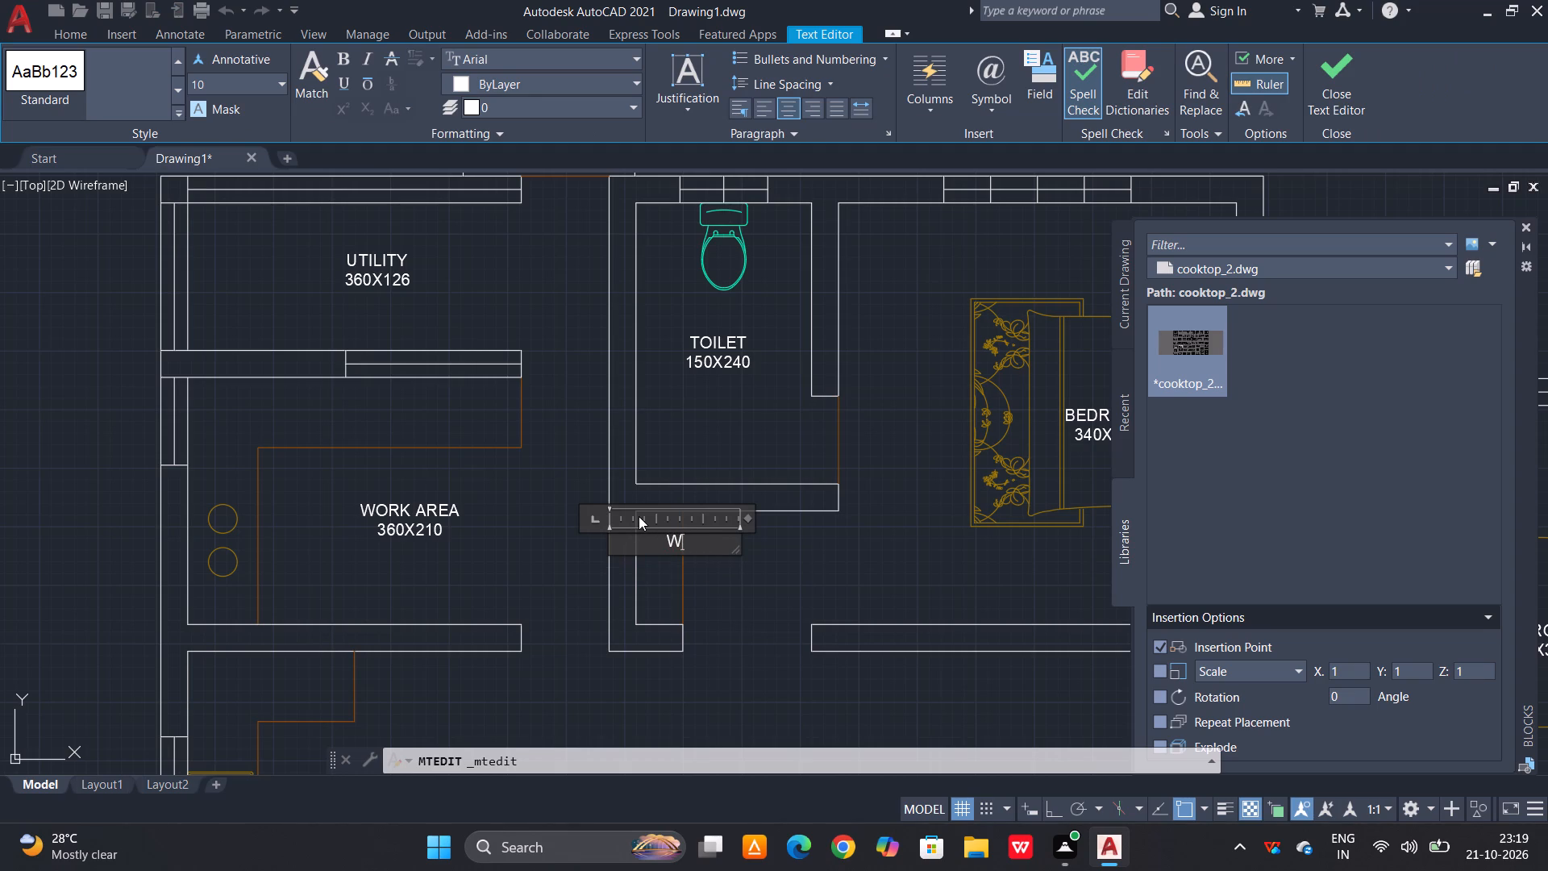
text(ASH)
click(1346, 71)
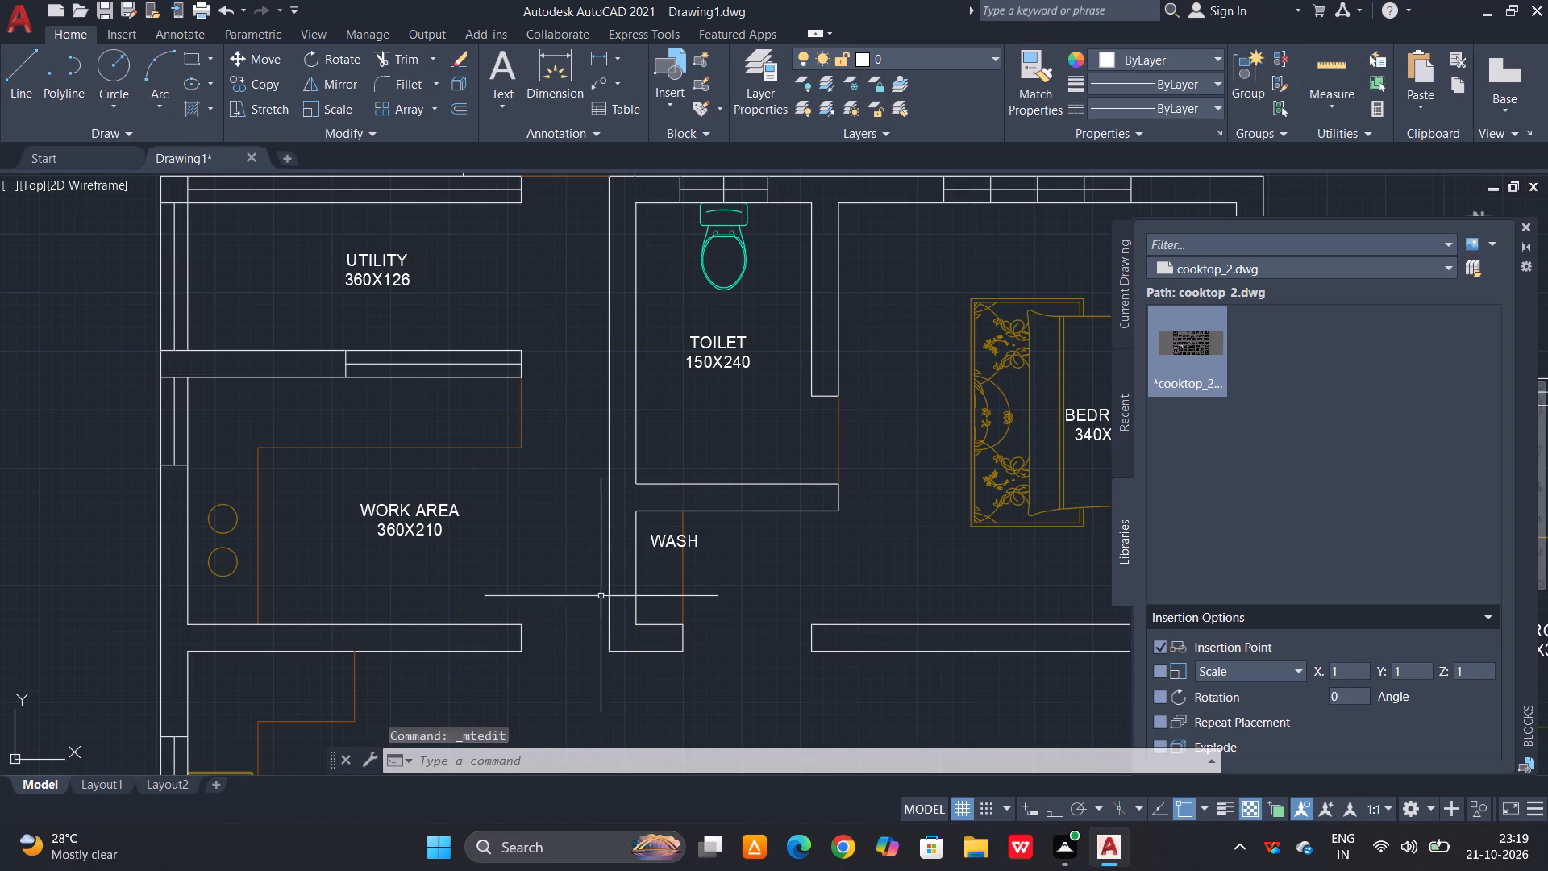
Rotate the WASH label 90 degrees so it reads vertically from bottom to top.
click(664, 540)
text(RO)
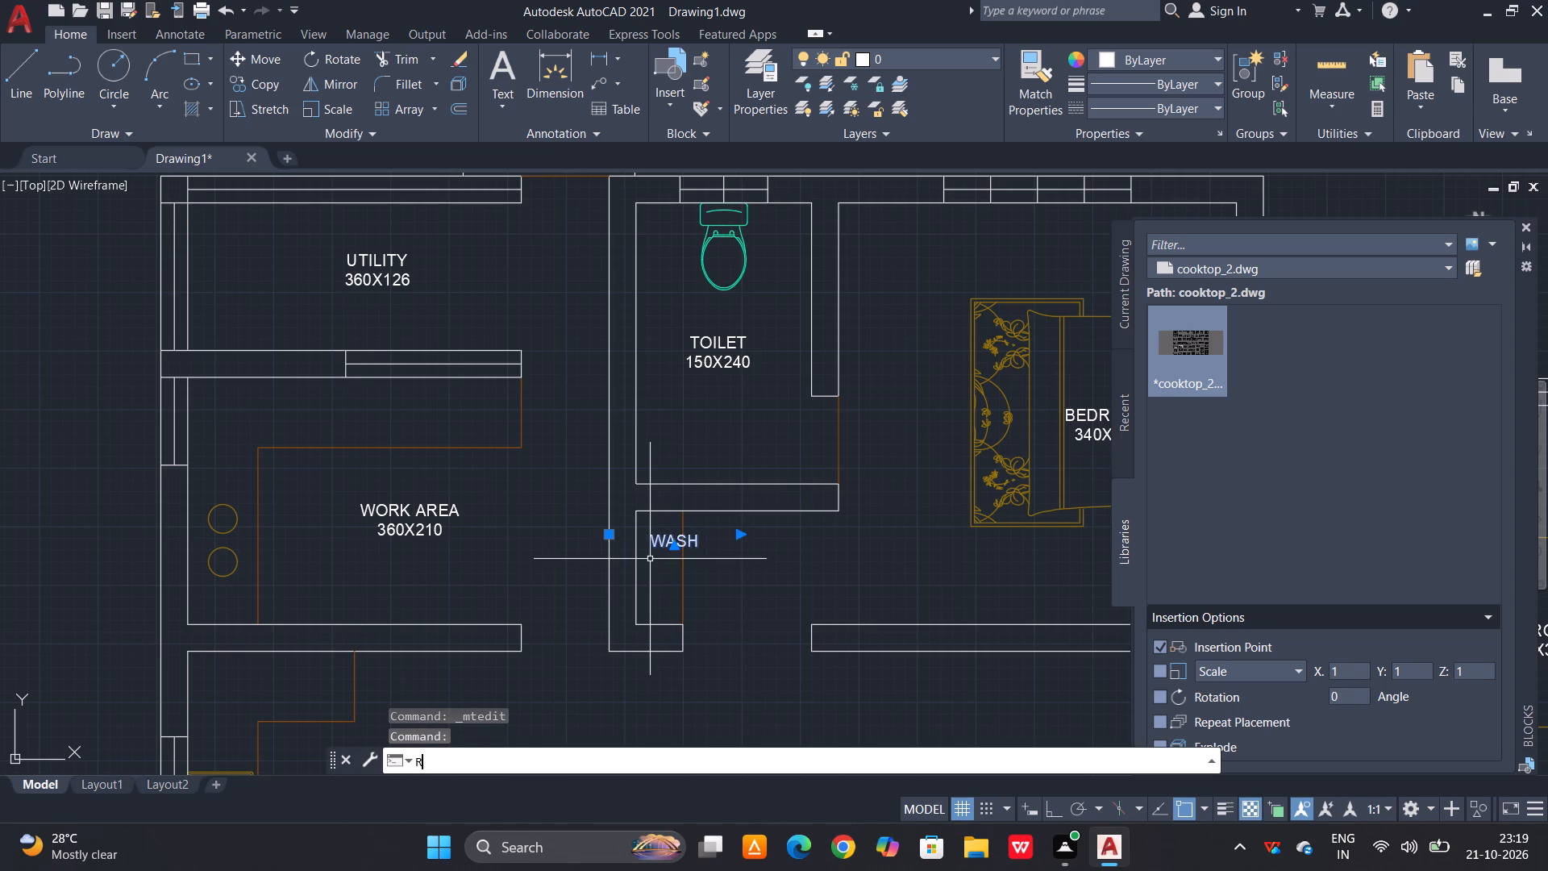
key(space)
click(658, 540)
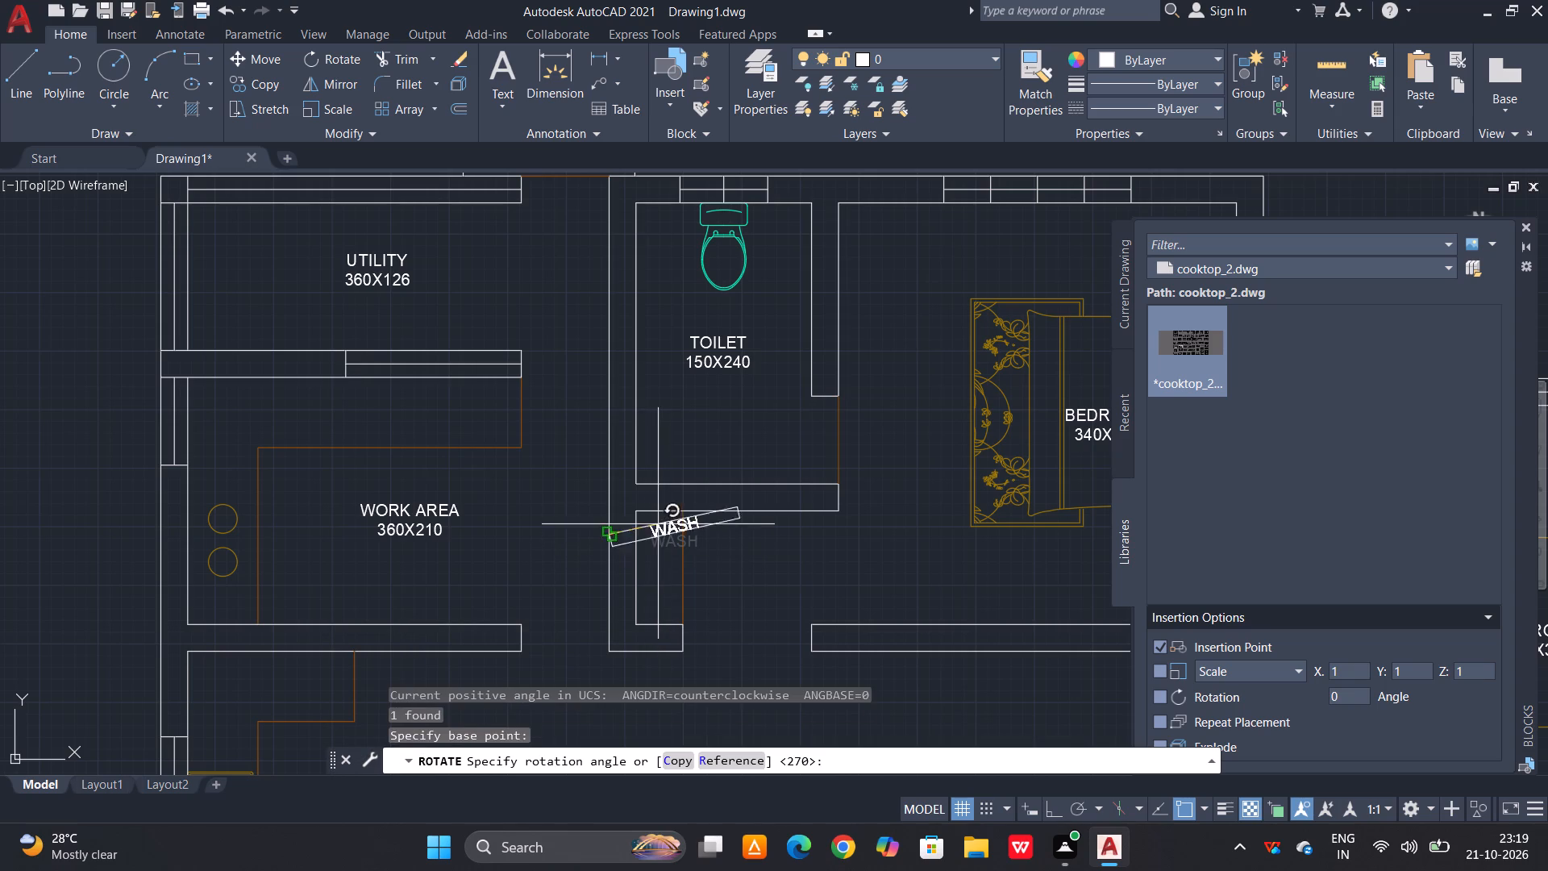
key(F8)
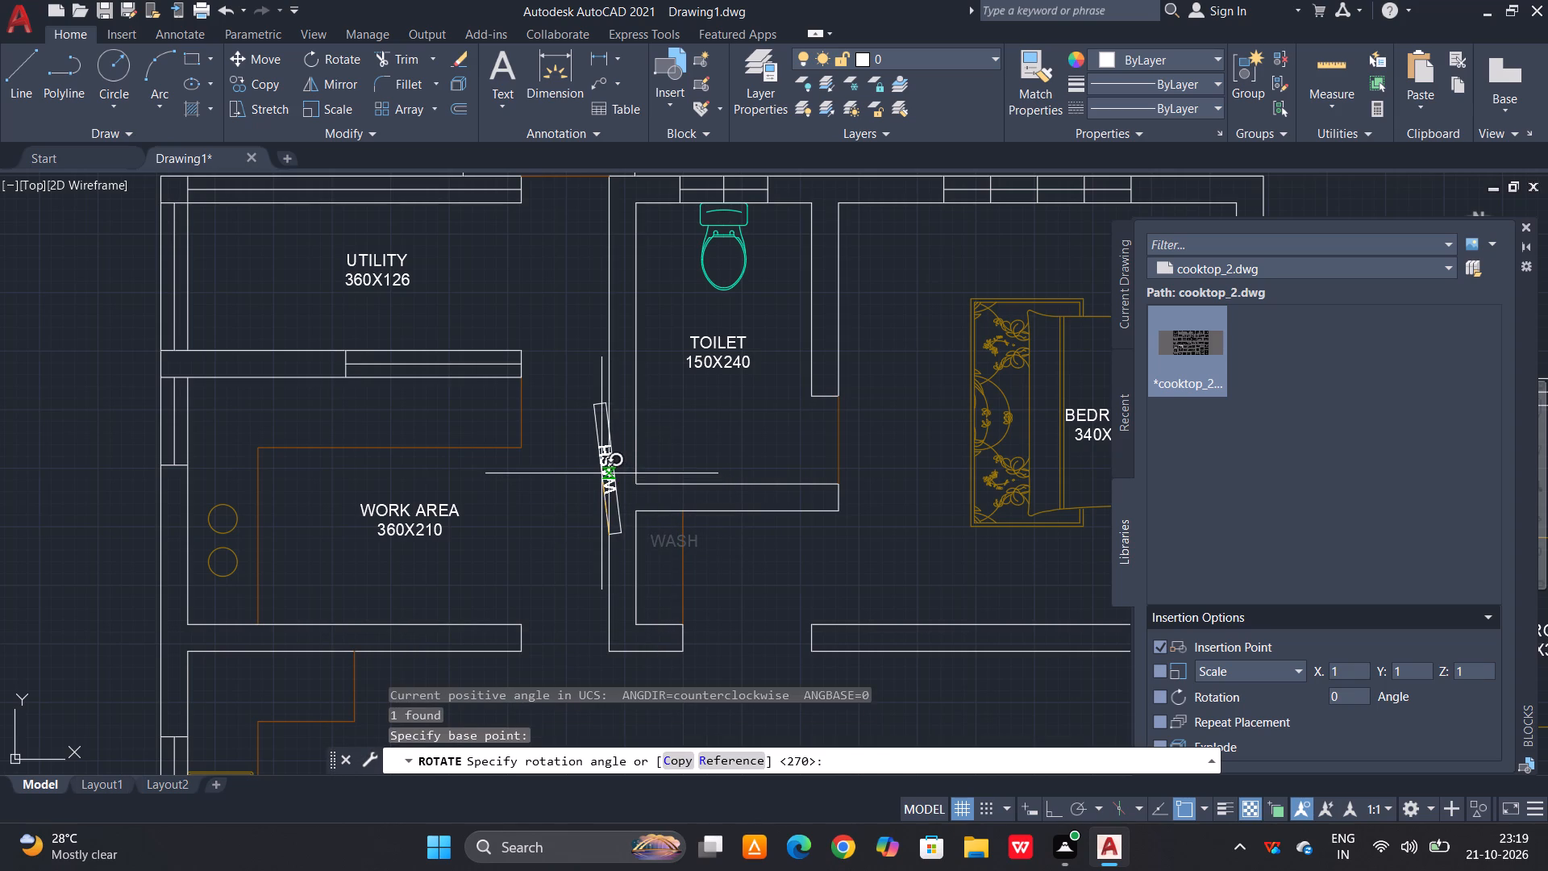
click(609, 466)
Move the vertical WASH label into the middle of the narrow wash space below the upper toilet.
scroll(610, 466, up, 3)
click(614, 465)
click(608, 498)
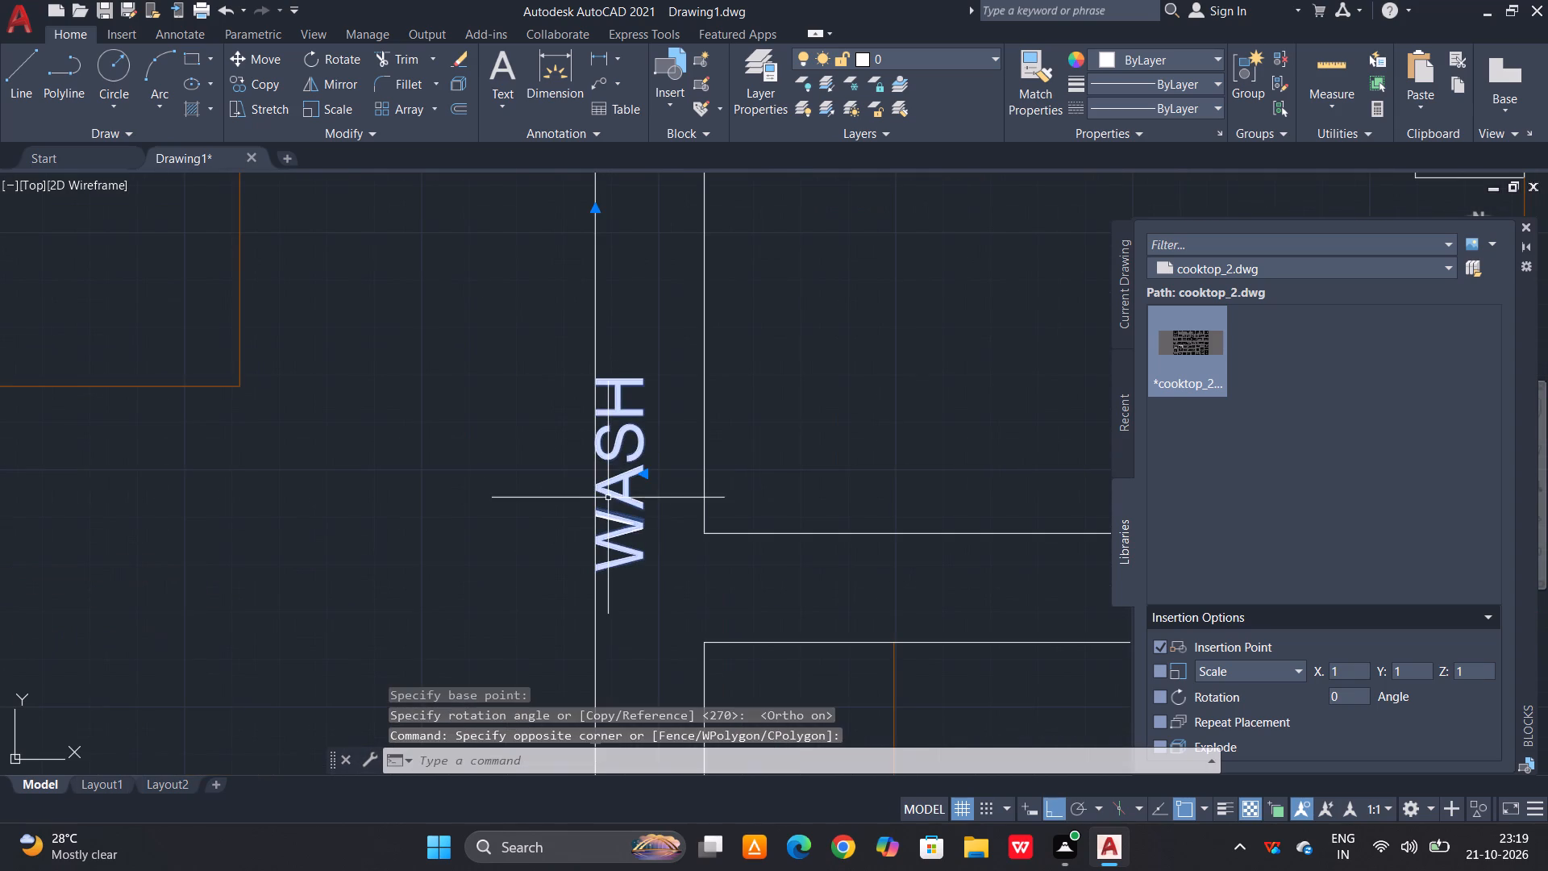
key(m)
key(space)
click(625, 483)
scroll(628, 470, down, 4)
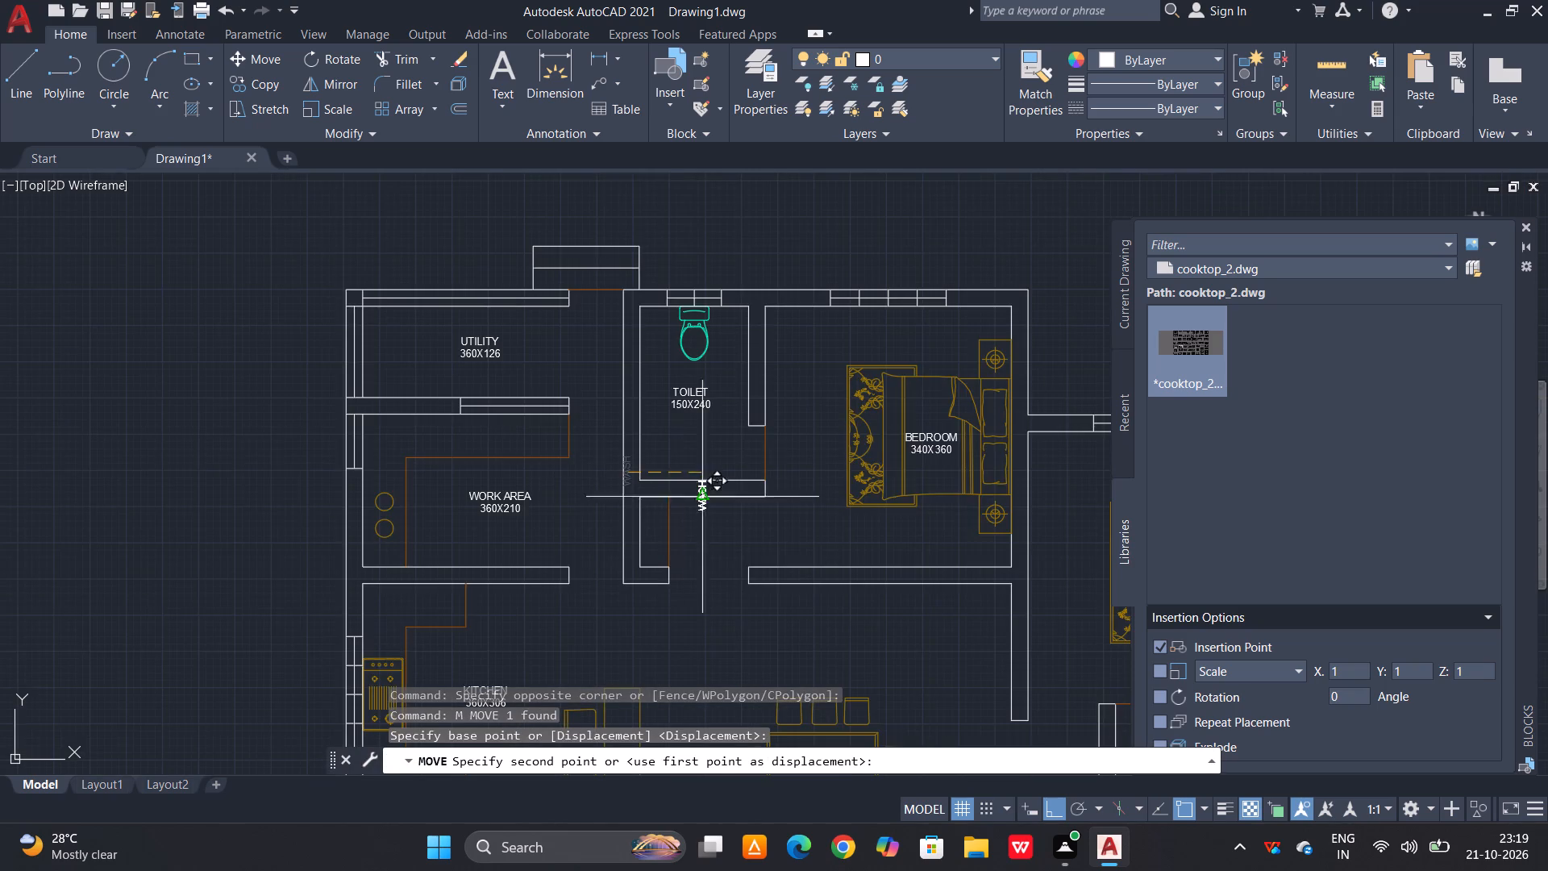
scroll(676, 546, up, 2)
key(F8)
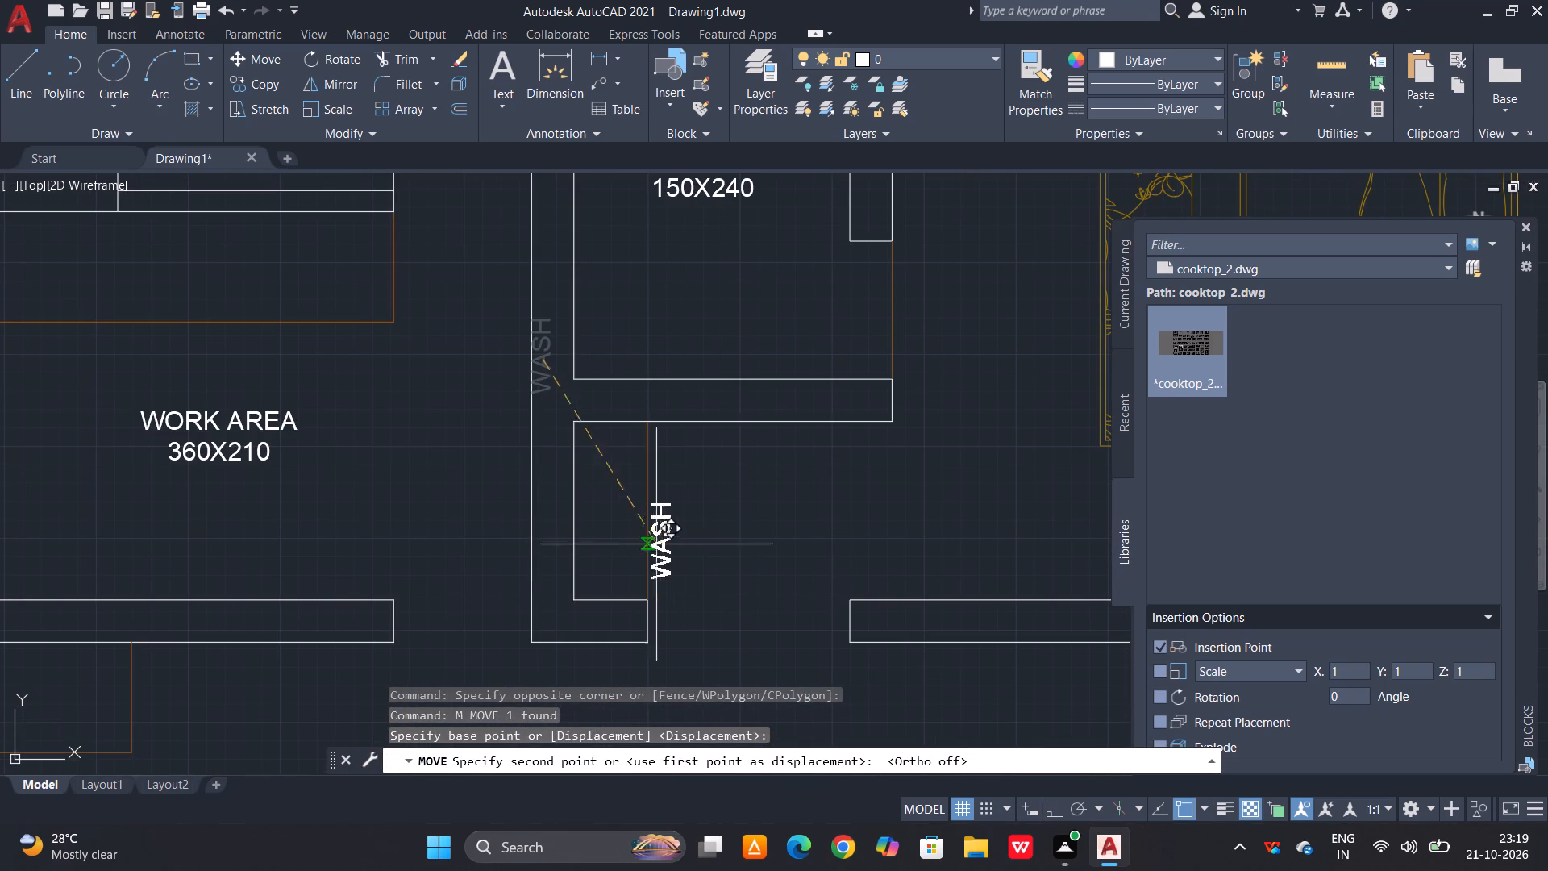
click(611, 524)
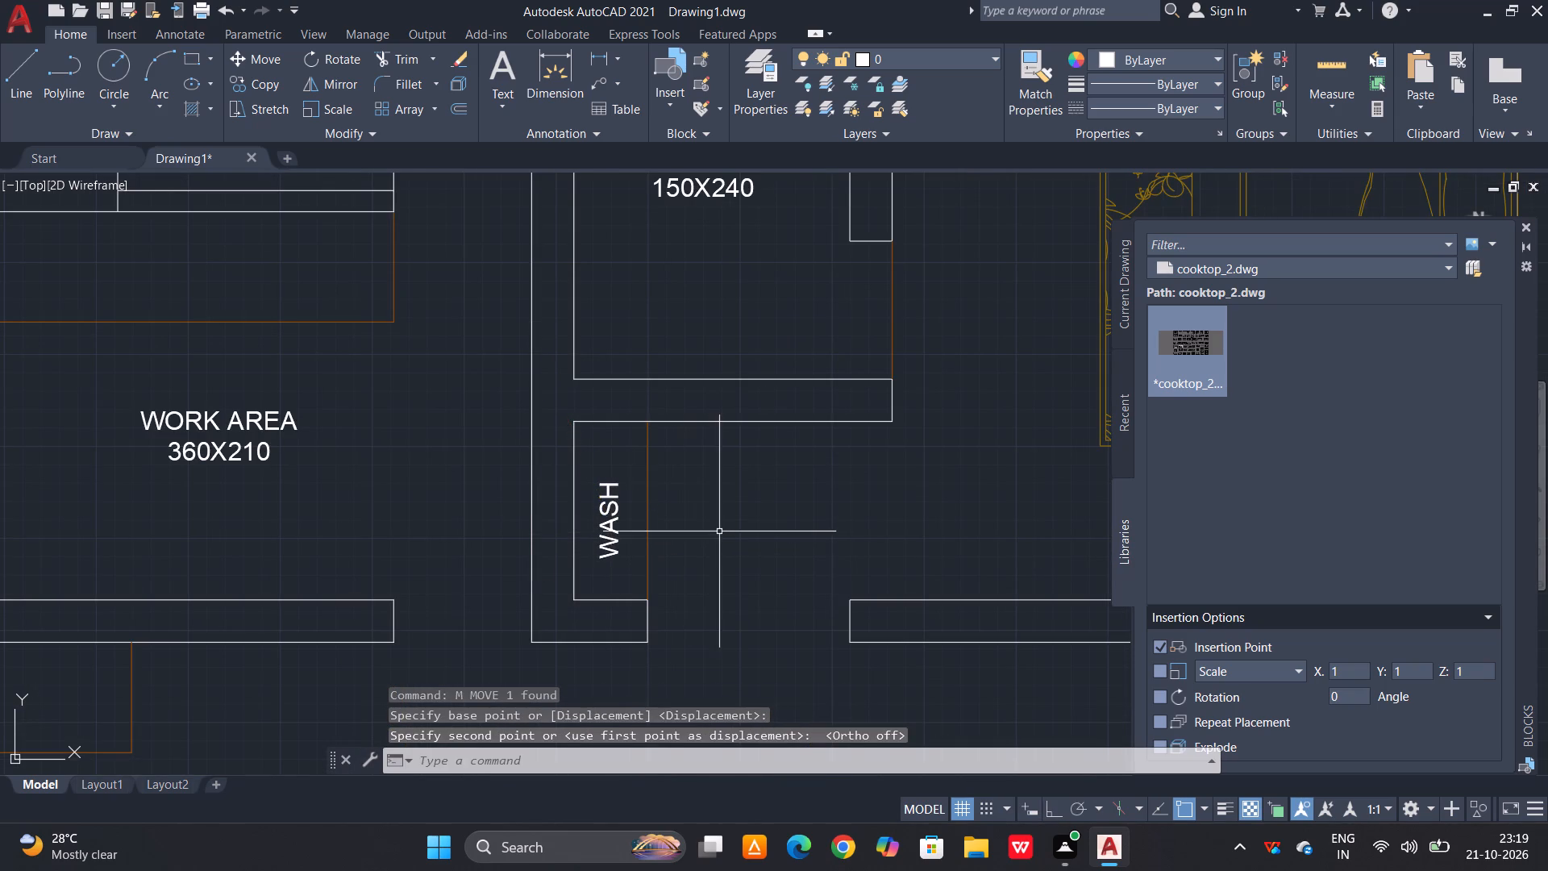
Start a solid hatch in the outer wall corner of the utility room and set its colour to black (0,0,0).
scroll(719, 531, down, 3)
middle_drag(793, 662, 806, 606)
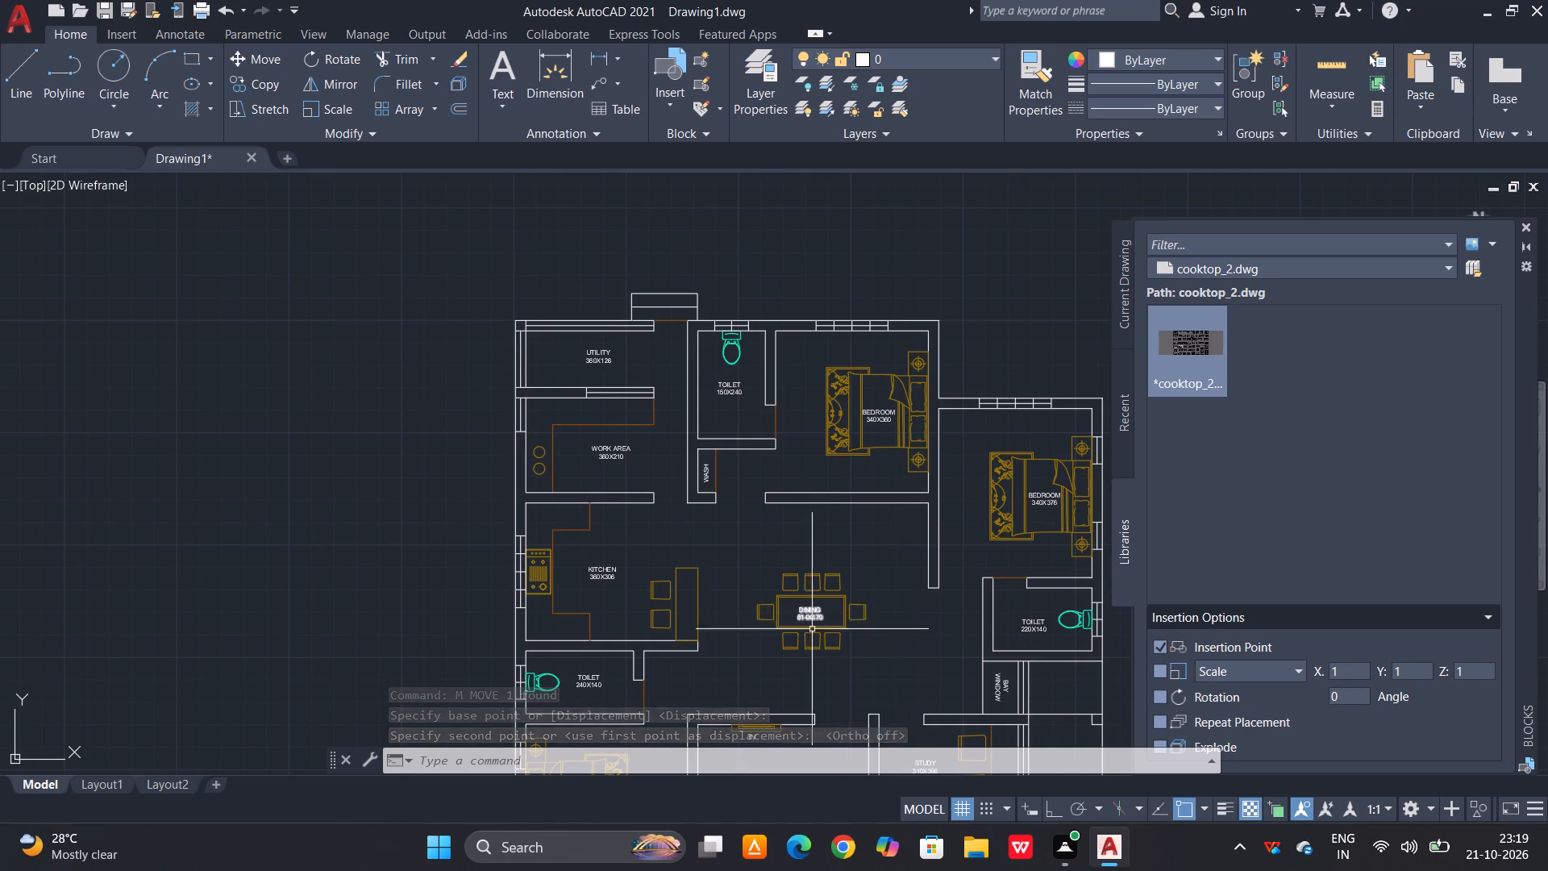
scroll(814, 645, down, 2)
scroll(747, 556, up, 2)
scroll(664, 490, up, 2)
key(Escape)
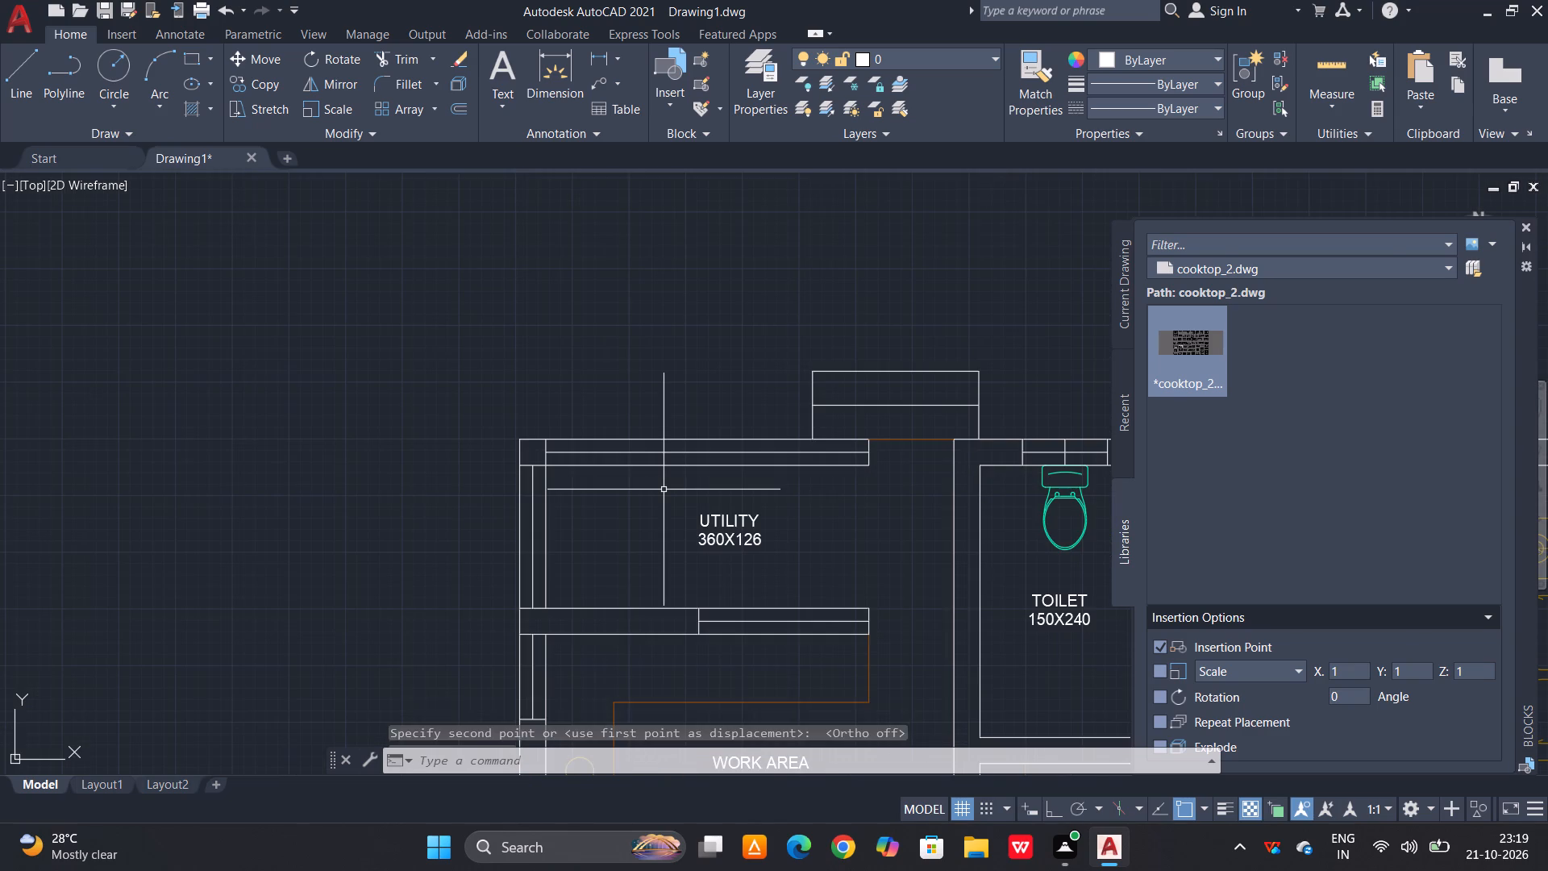
text(H)
key(space)
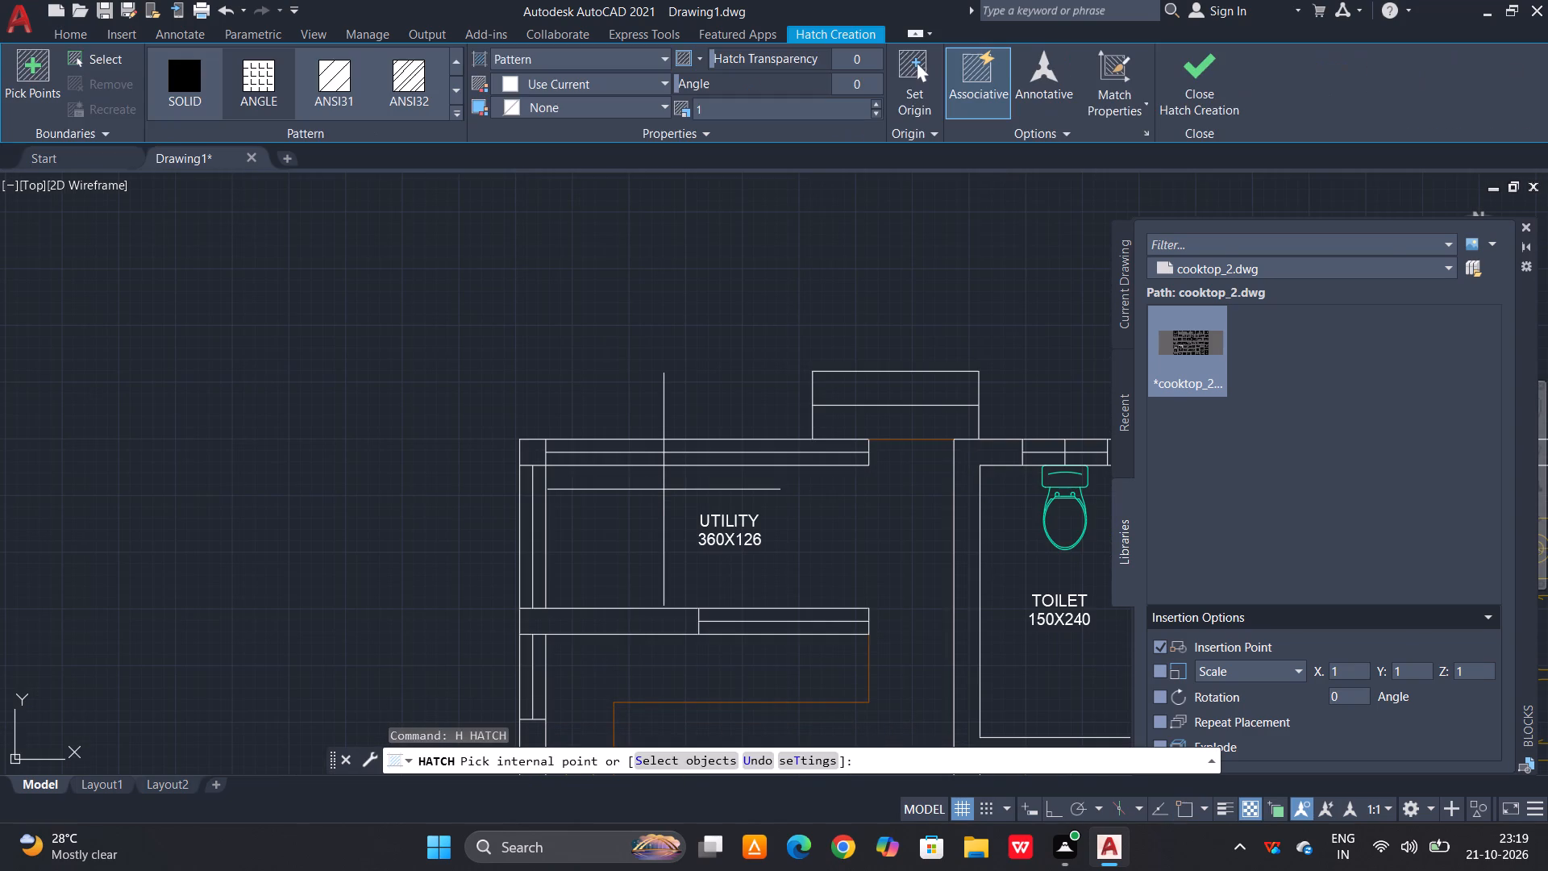
click(193, 97)
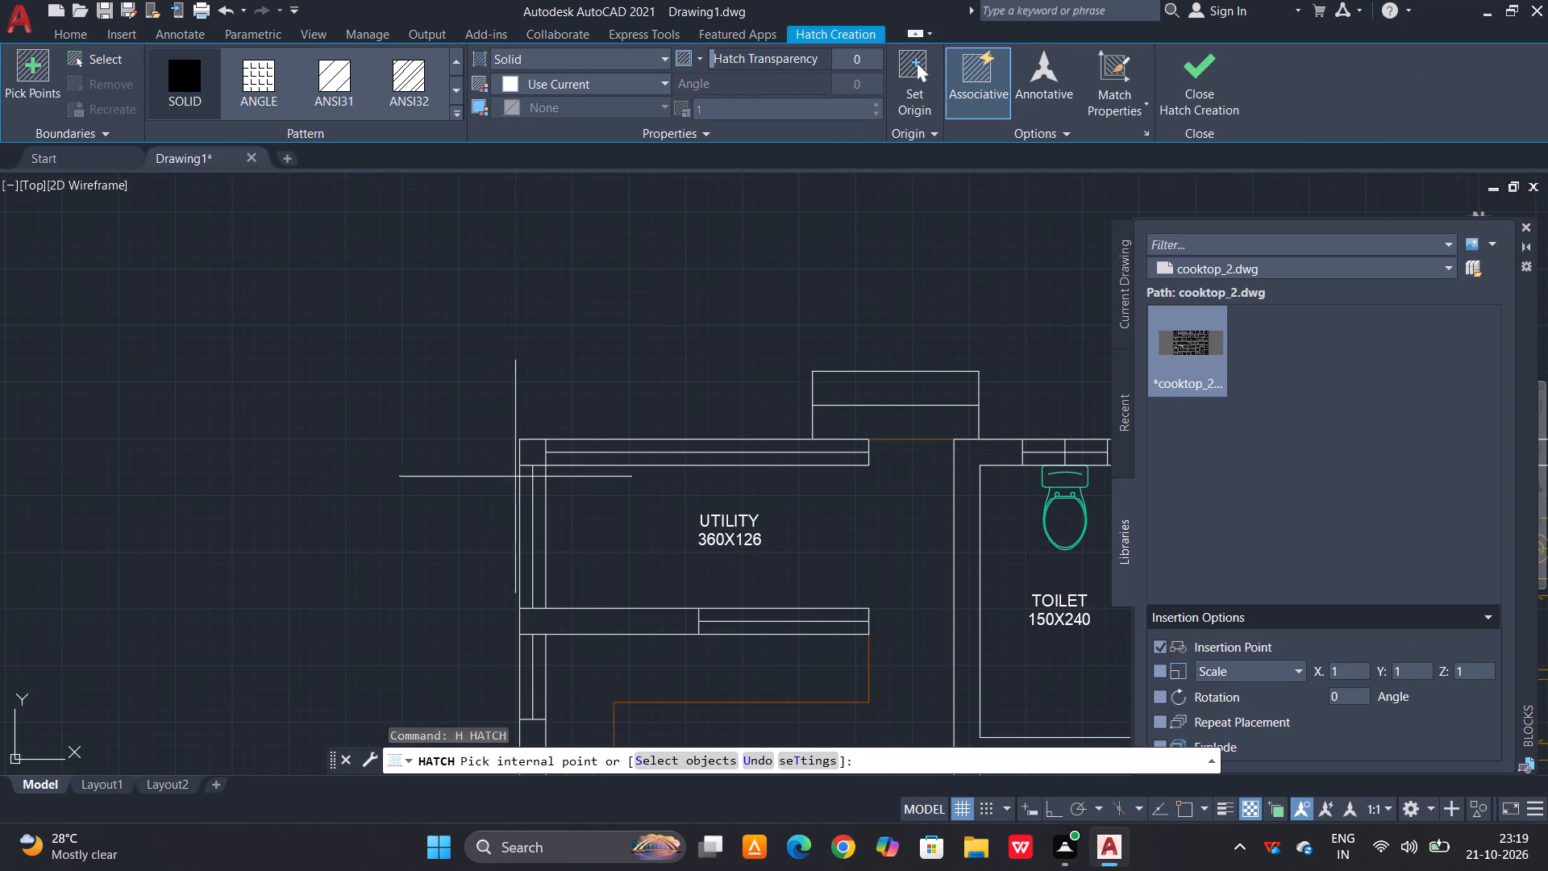
click(526, 449)
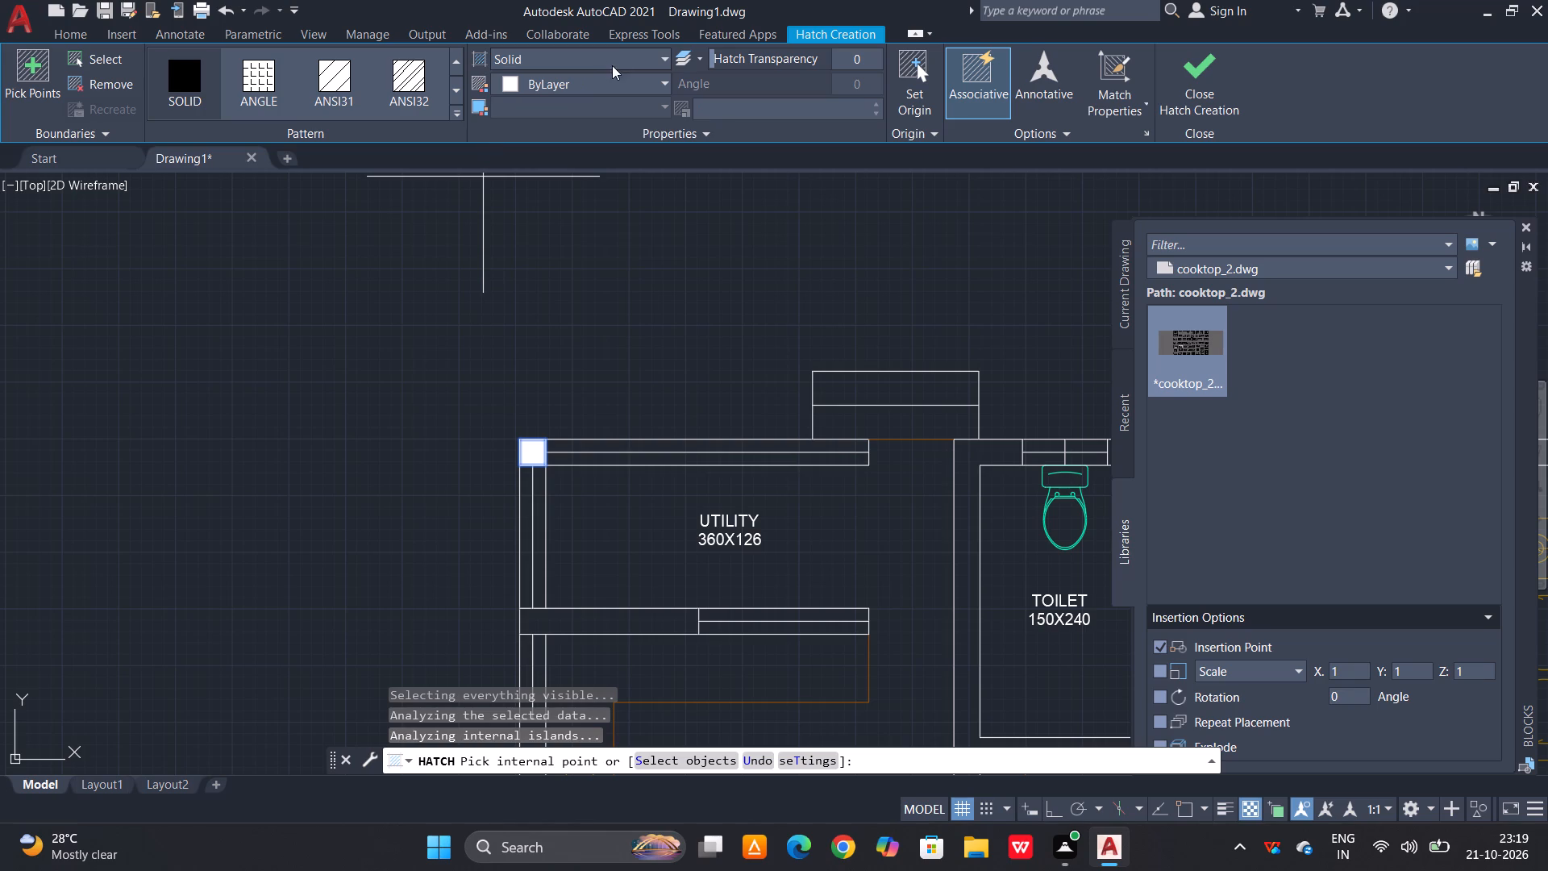
click(664, 83)
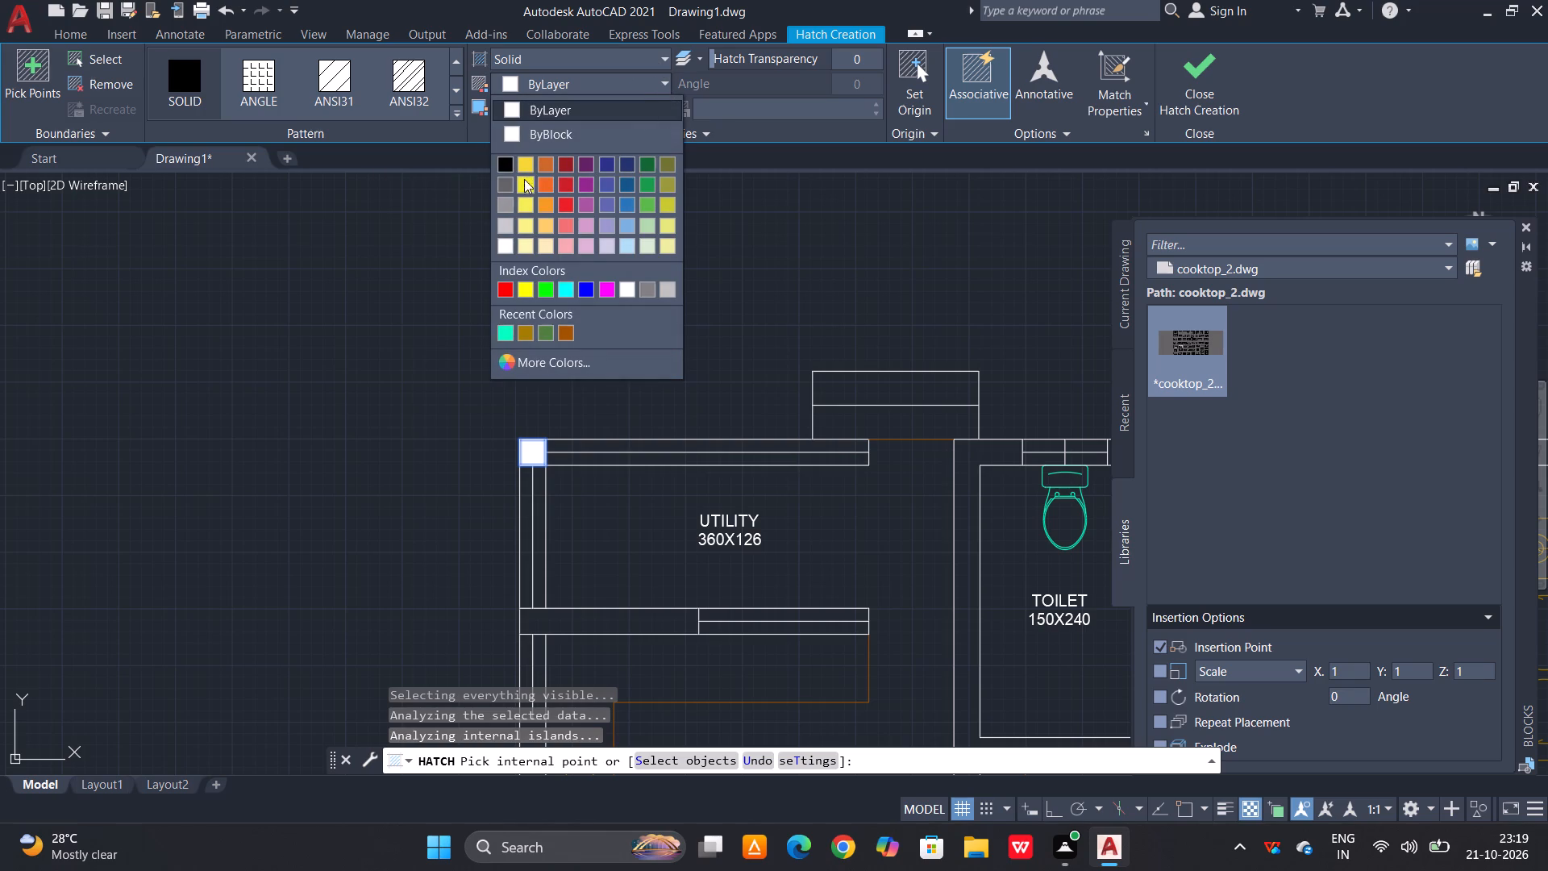
click(497, 160)
Fill the walls from the utility room past the work area, kitchen and toilet to the 360X330 bedroom's outer corner with the solid black hatch.
middle_drag(675, 533, 754, 320)
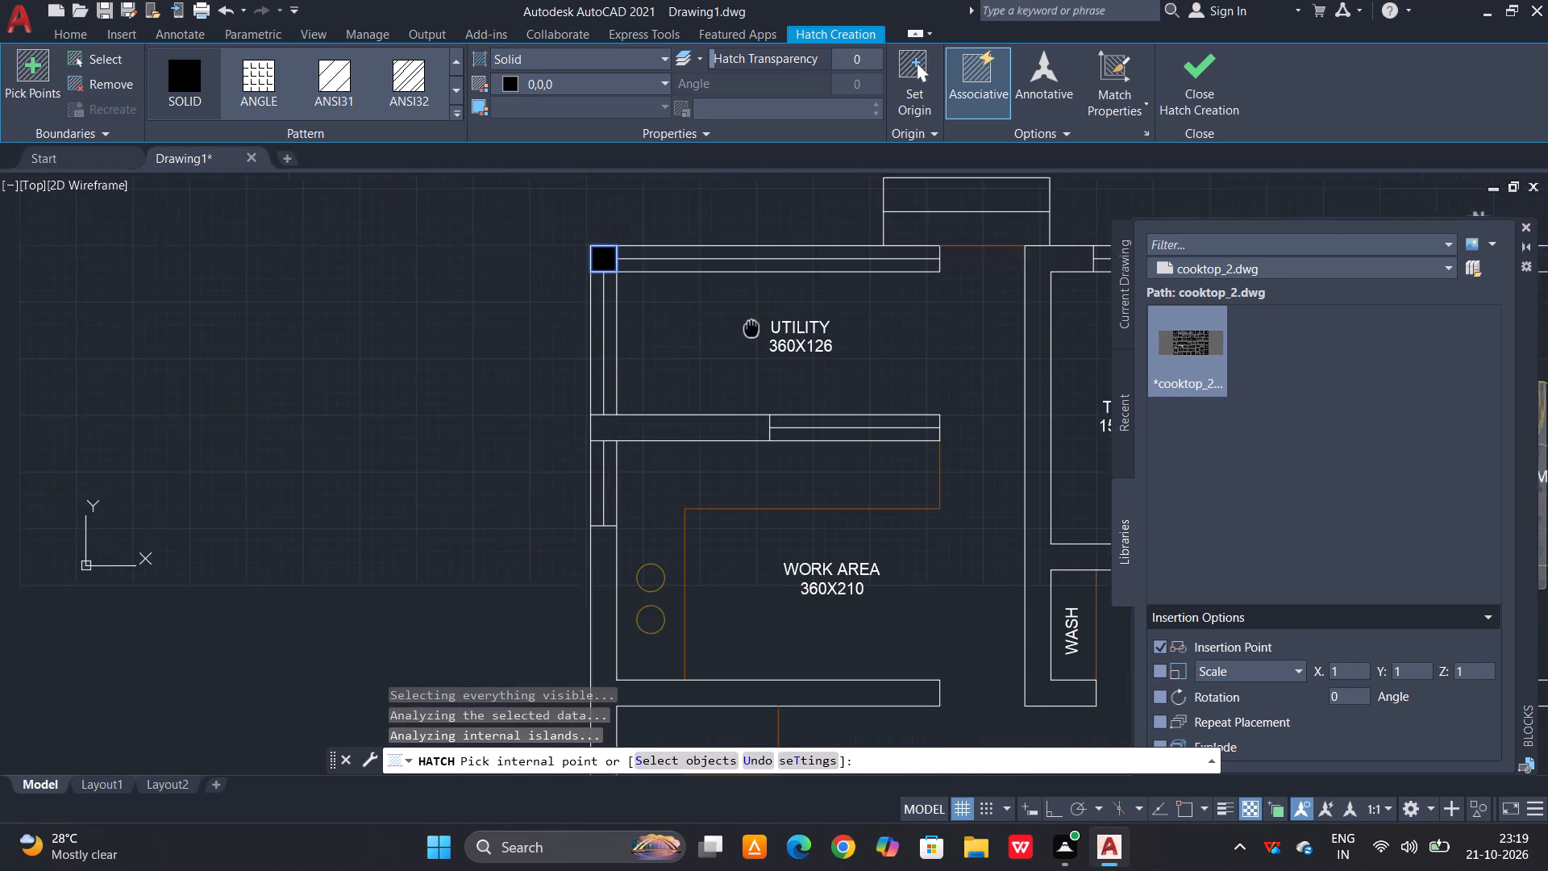
middle_drag(754, 320, 756, 316)
click(709, 410)
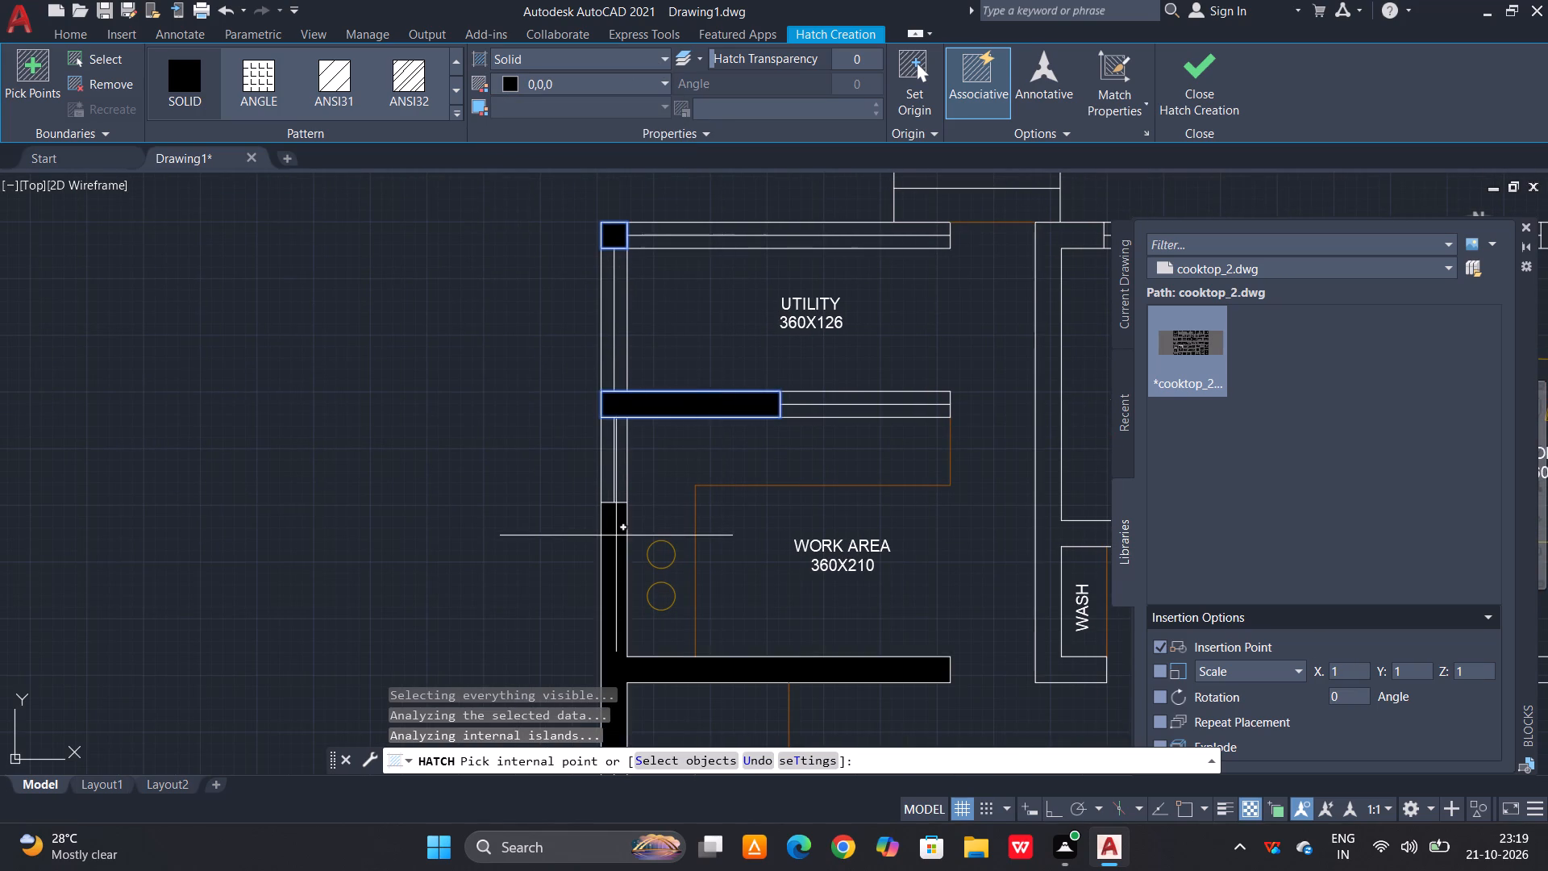
click(616, 537)
middle_drag(631, 627, 750, 35)
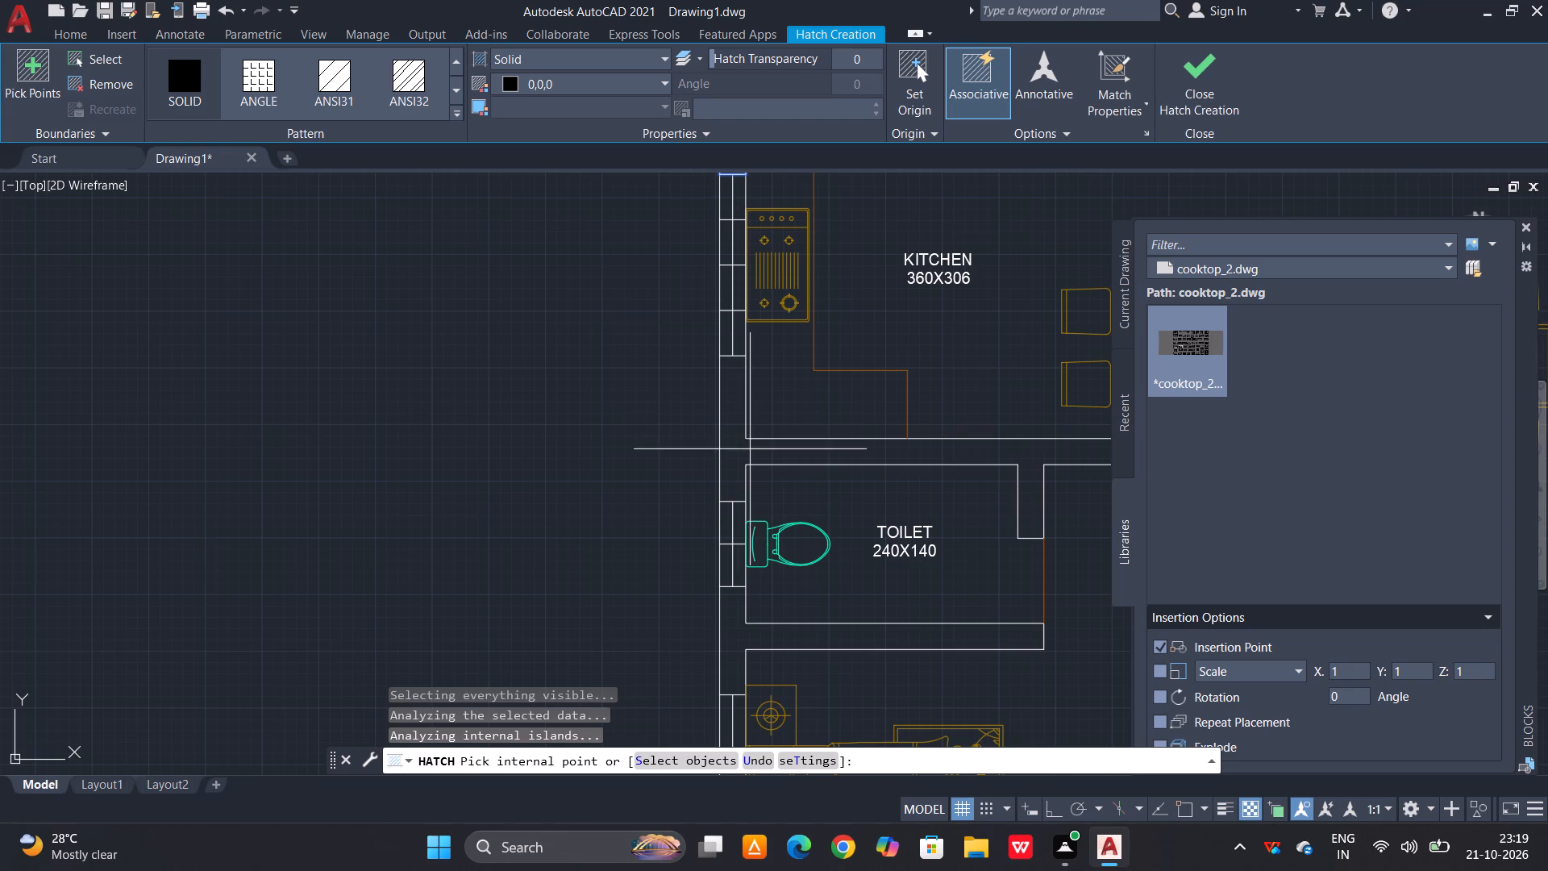
click(749, 451)
middle_drag(723, 521, 734, 266)
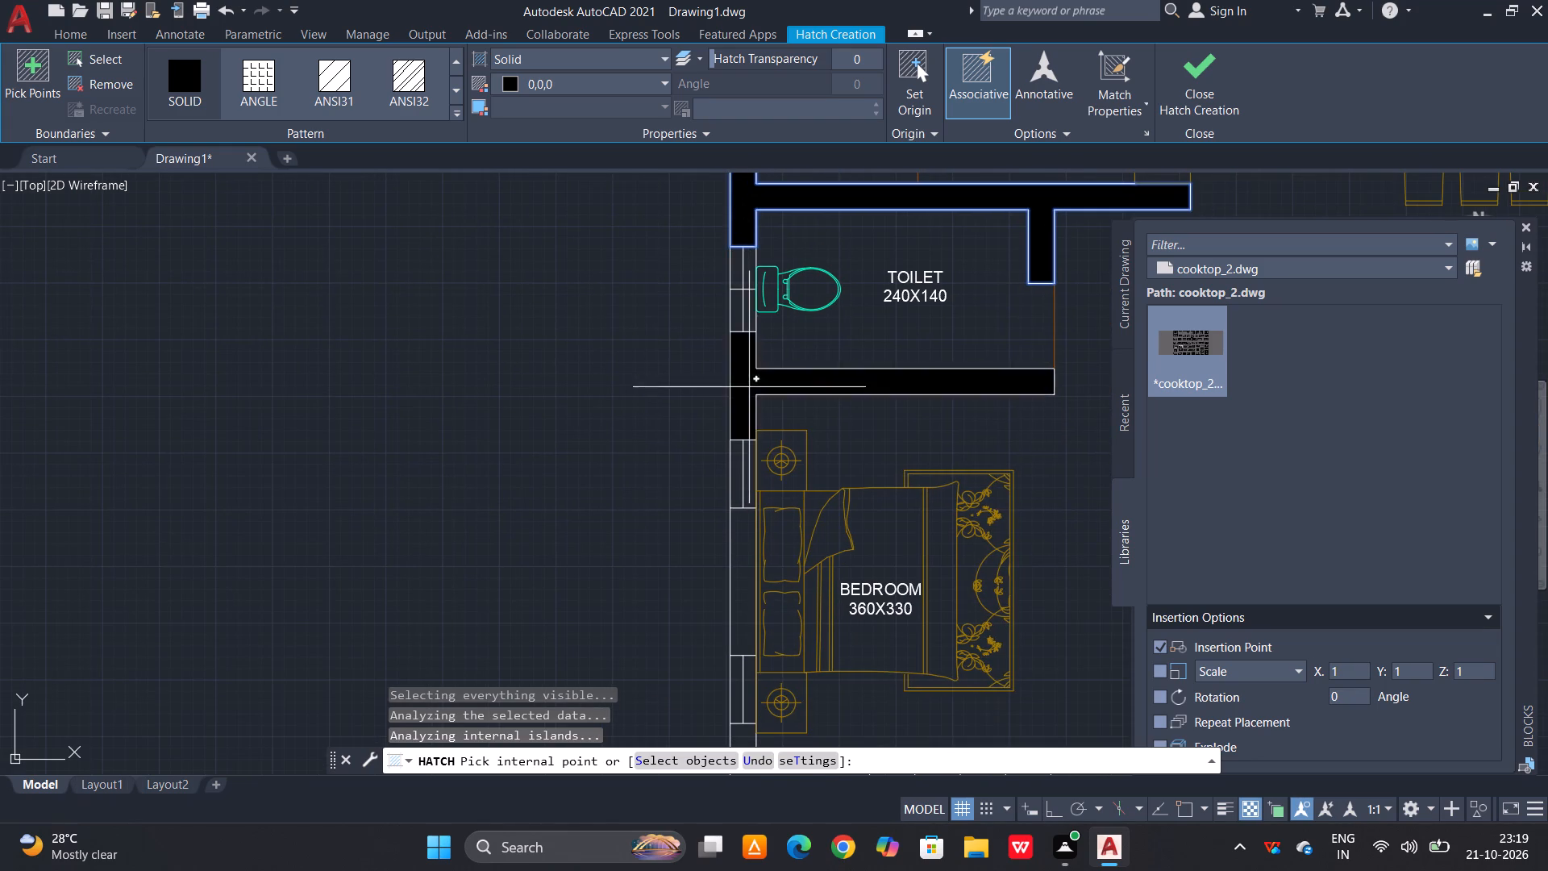
click(749, 387)
middle_drag(728, 526, 727, 344)
click(738, 385)
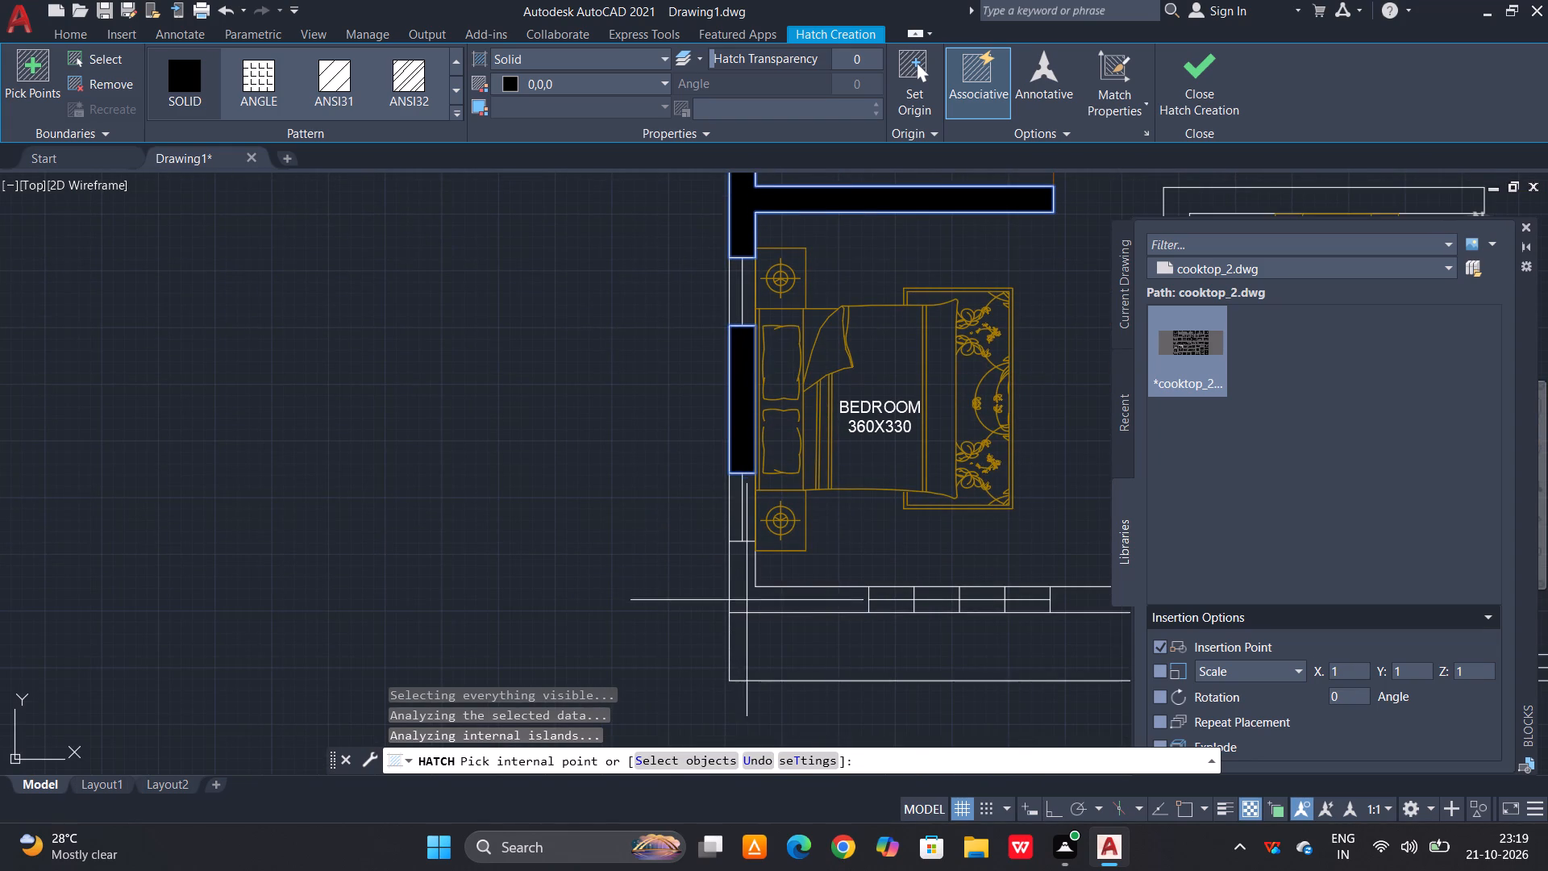
click(747, 600)
Fill the front walls of the 360X330 bedroom and formal living, plus the long band below the sitout, with the solid black hatch.
middle_drag(740, 627, 293, 479)
click(685, 452)
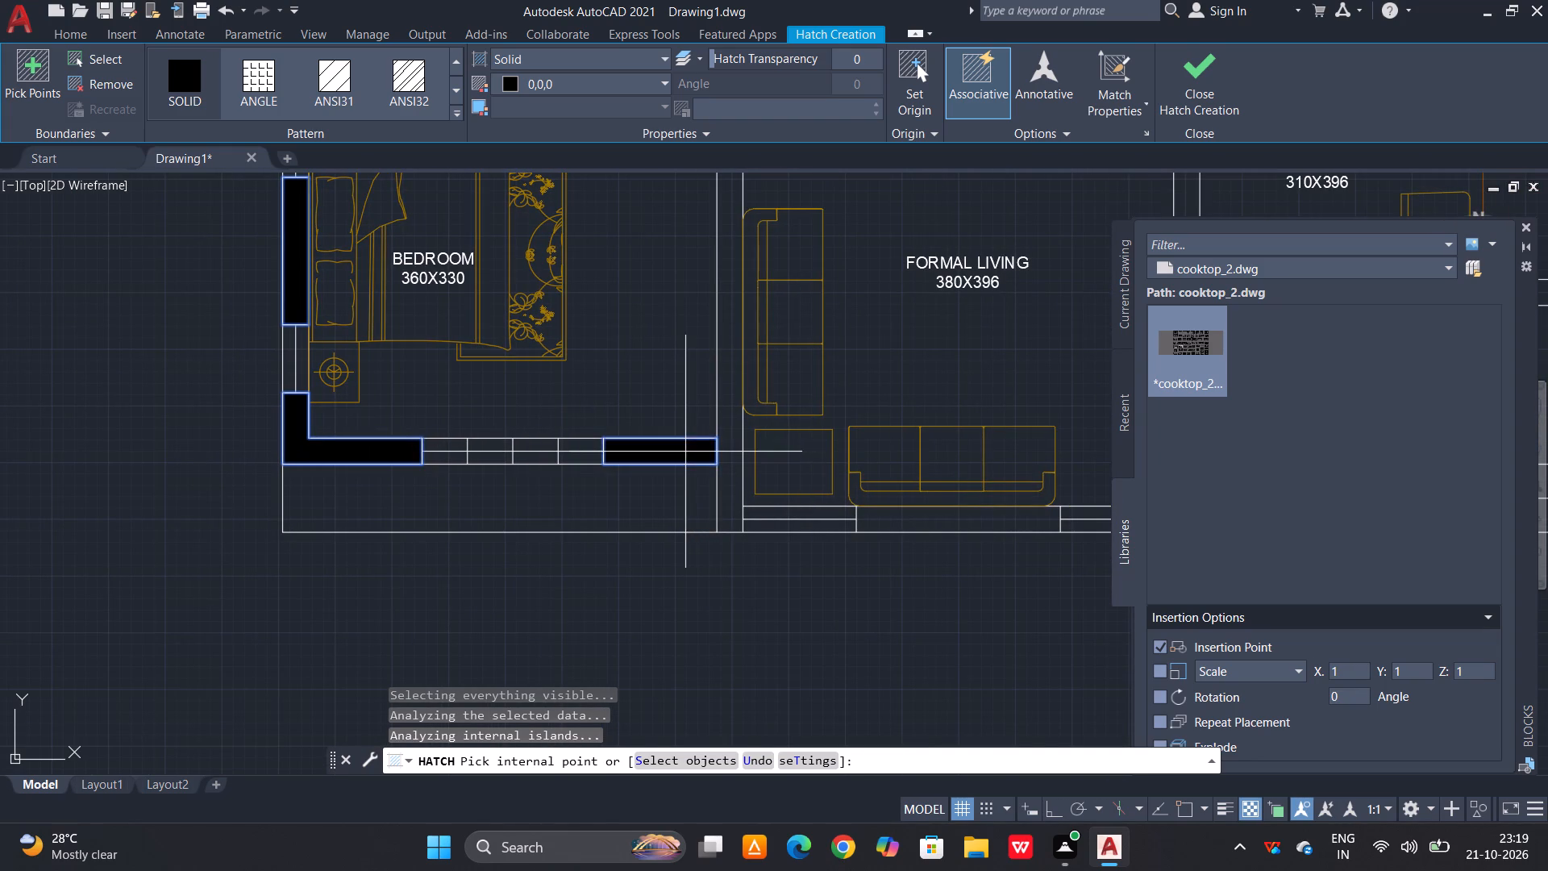
click(734, 453)
middle_drag(706, 491, 100, 630)
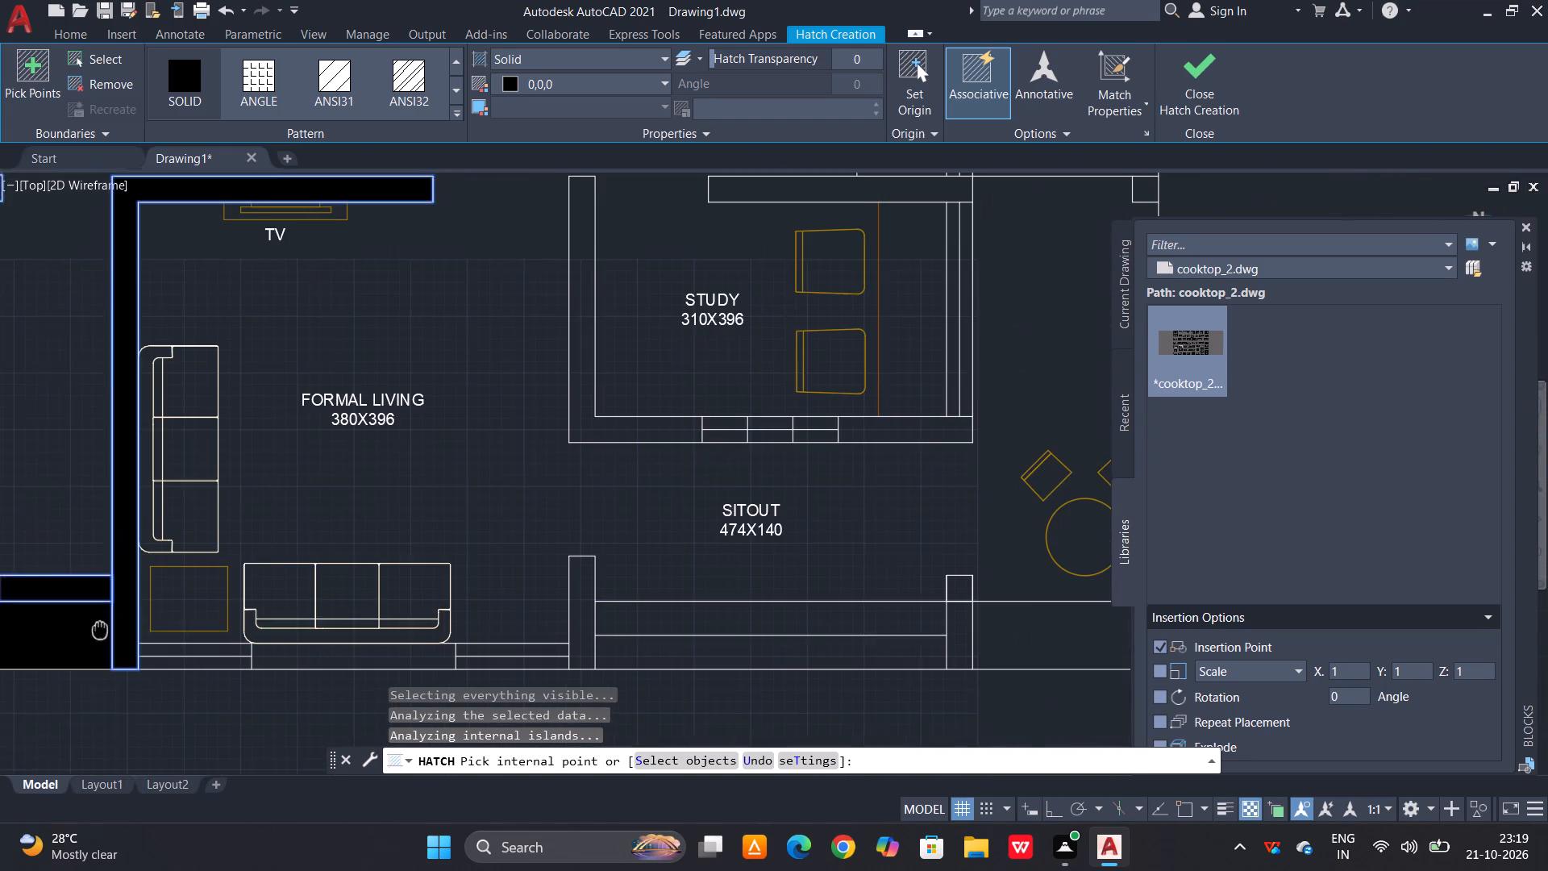
middle_drag(100, 630, 99, 630)
click(305, 665)
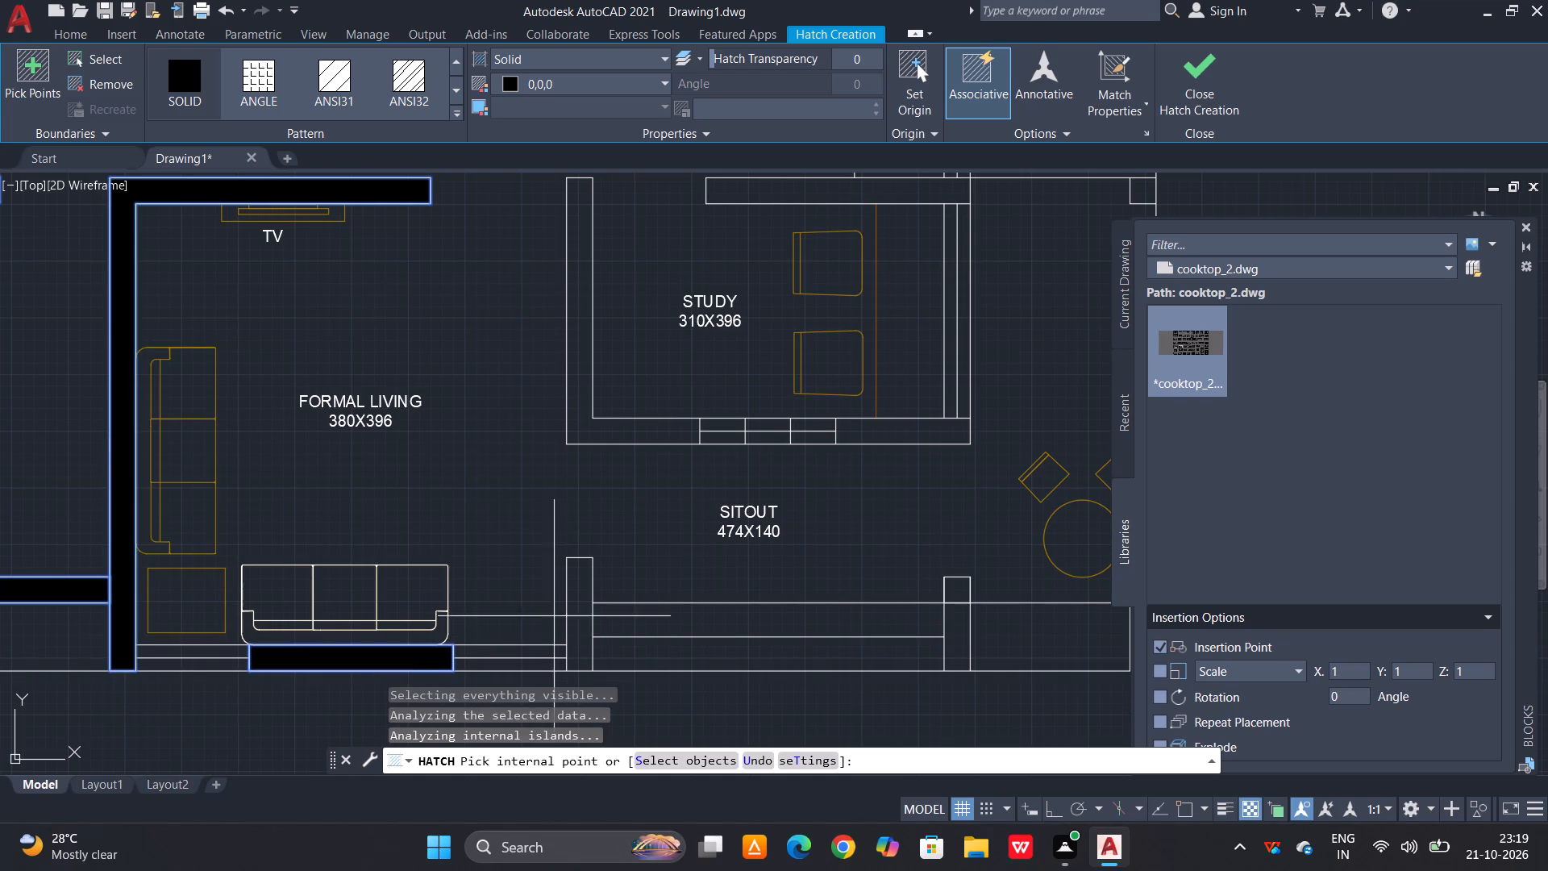
click(578, 613)
click(731, 621)
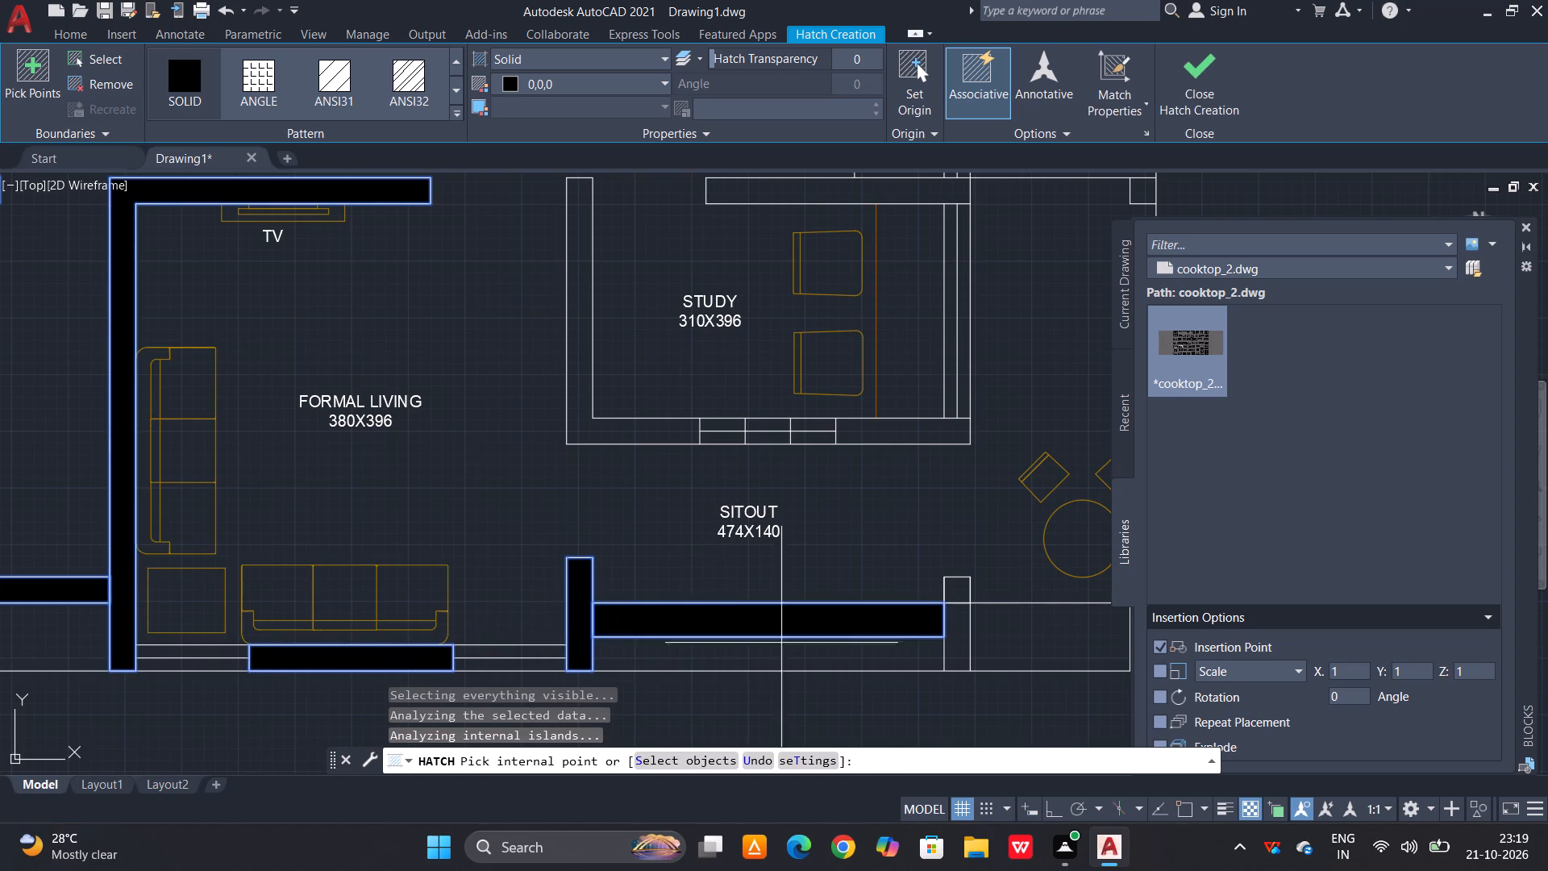
Fill the two small square posts at the front of the sitout's seating area with the solid black hatch.
middle_drag(793, 644, 595, 638)
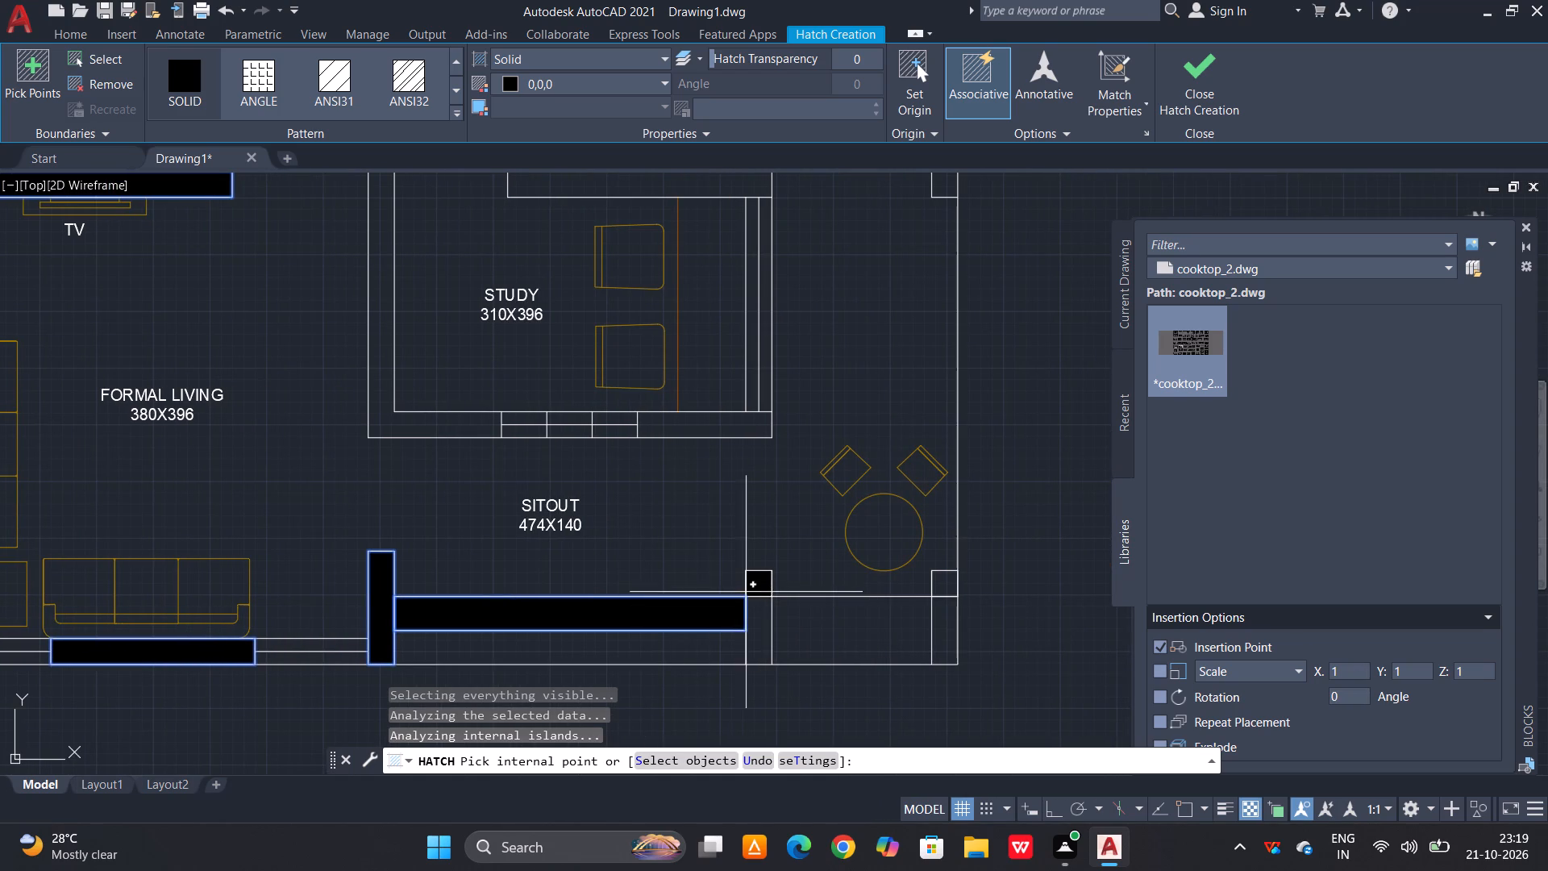
click(745, 592)
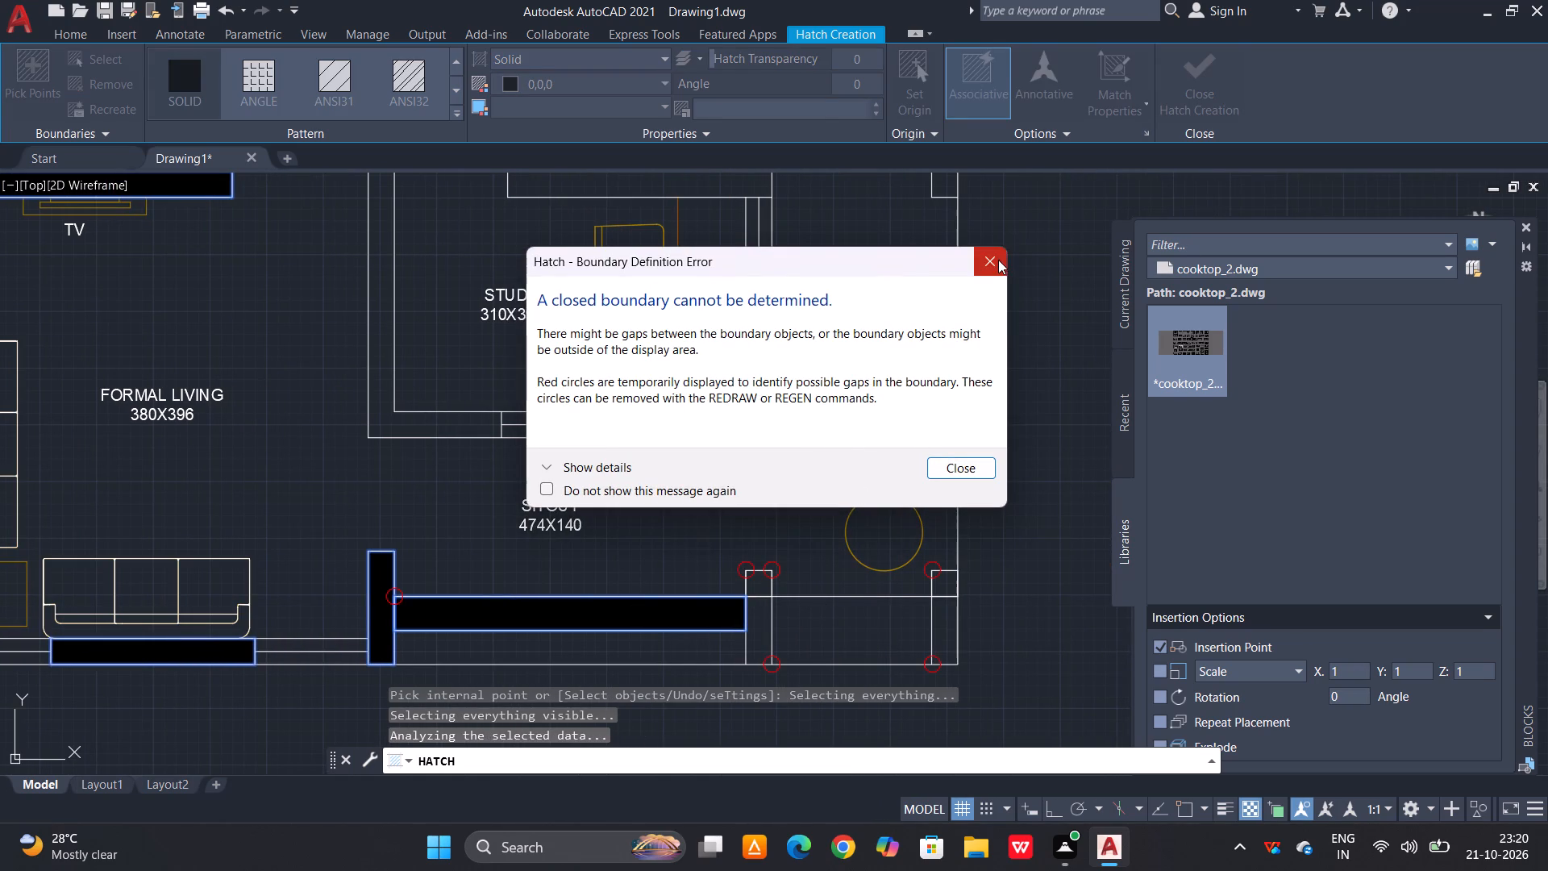
click(997, 257)
scroll(776, 622, up, 4)
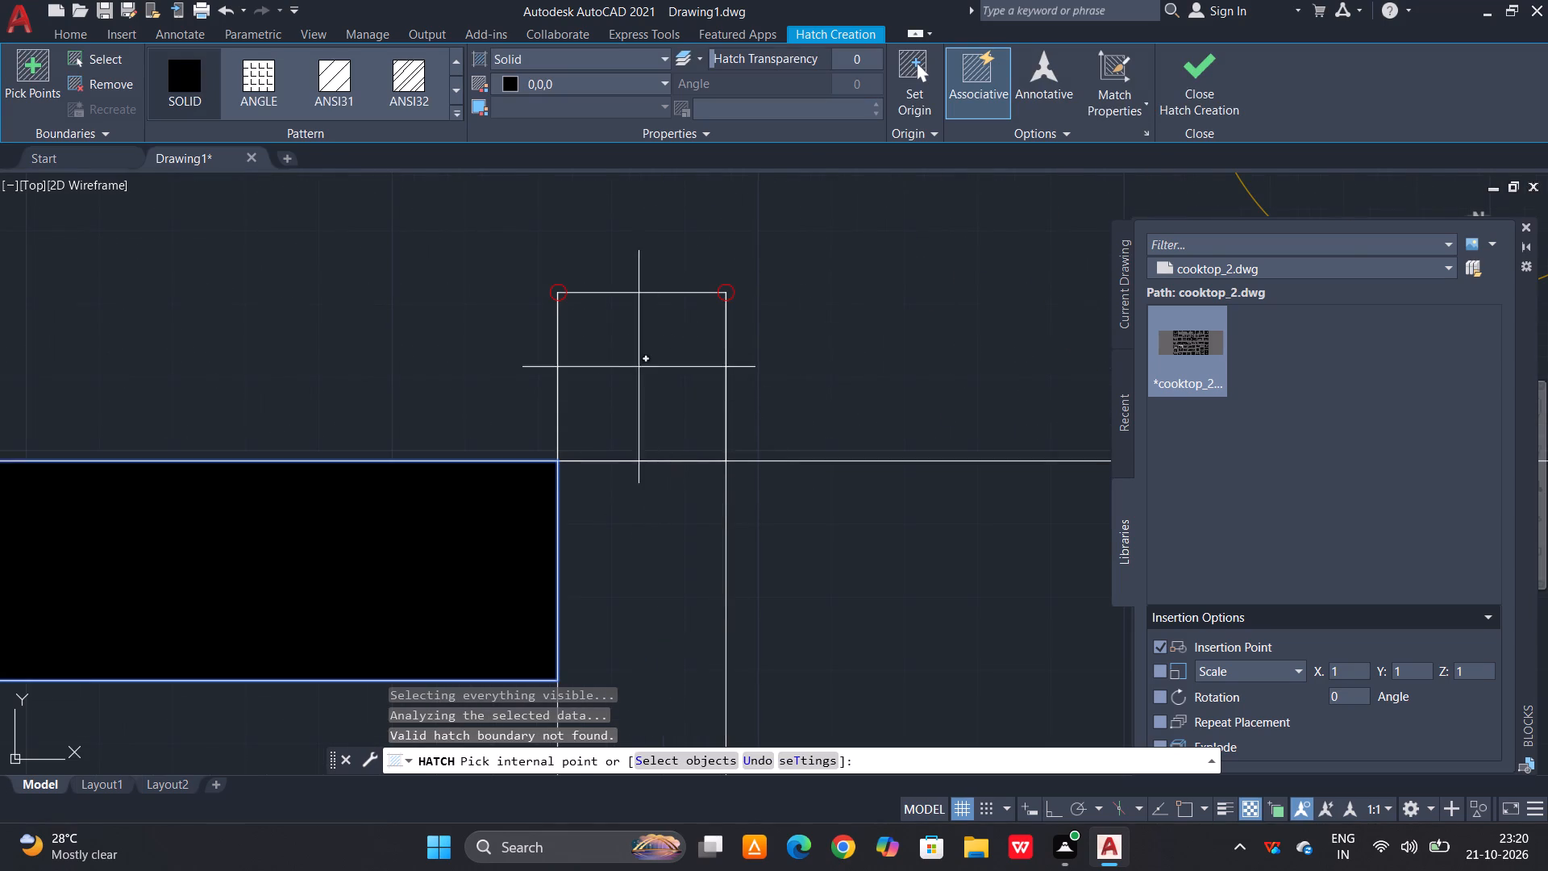
click(638, 362)
scroll(450, 457, down, 3)
scroll(758, 405, up, 3)
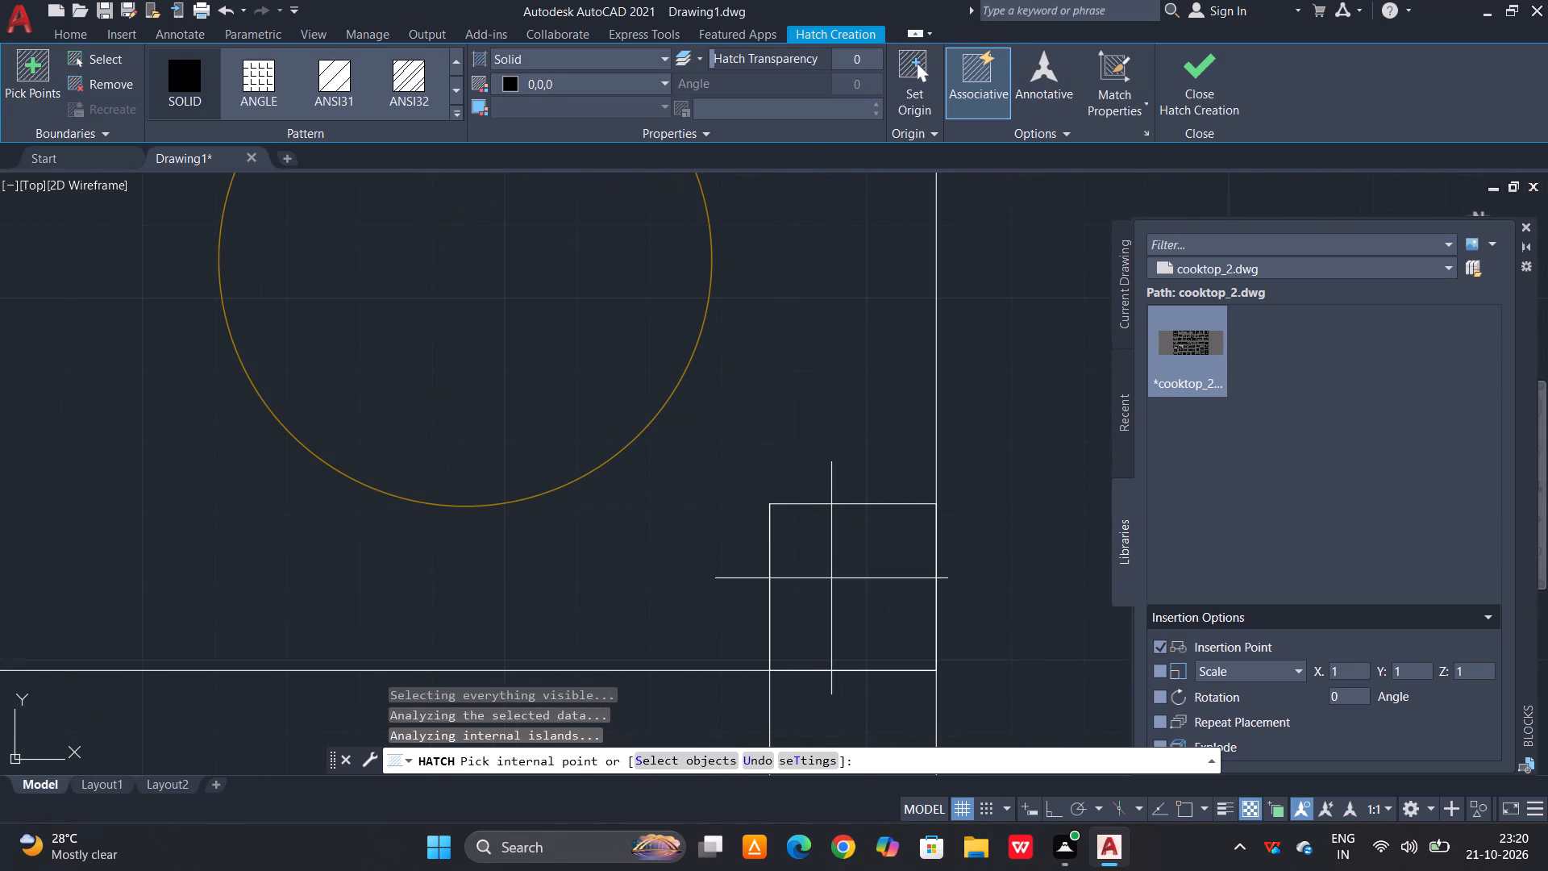
click(831, 579)
Fill the rear post of the seating area and the study's upper, lower and side walls with the solid black hatch.
scroll(832, 582, down, 6)
scroll(886, 495, down, 2)
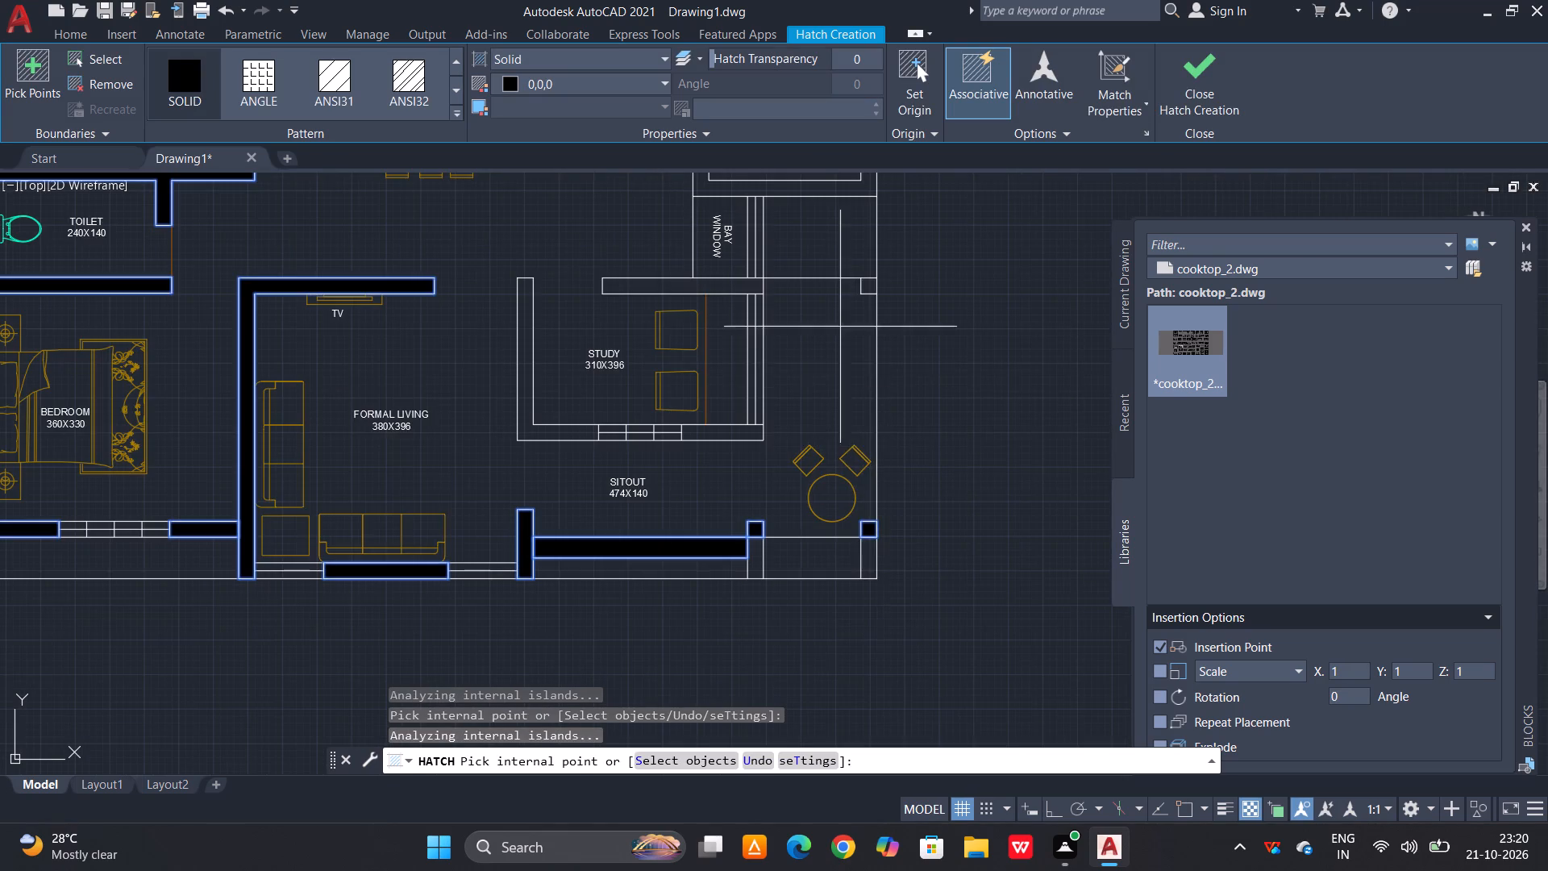
middle_drag(839, 324, 839, 413)
scroll(864, 378, up, 1)
click(864, 378)
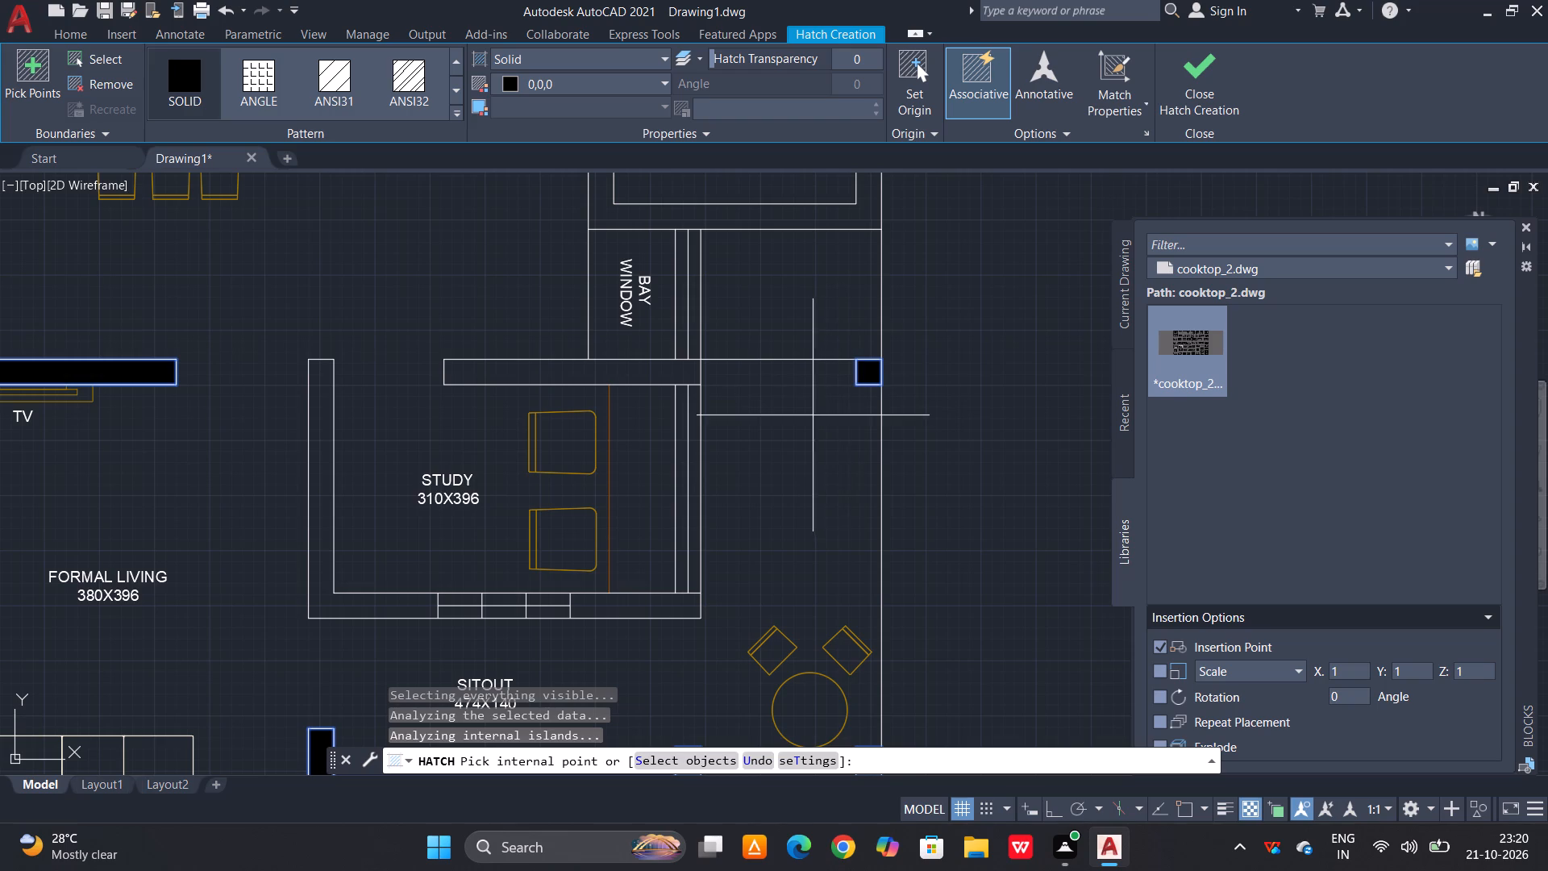
click(556, 375)
click(628, 606)
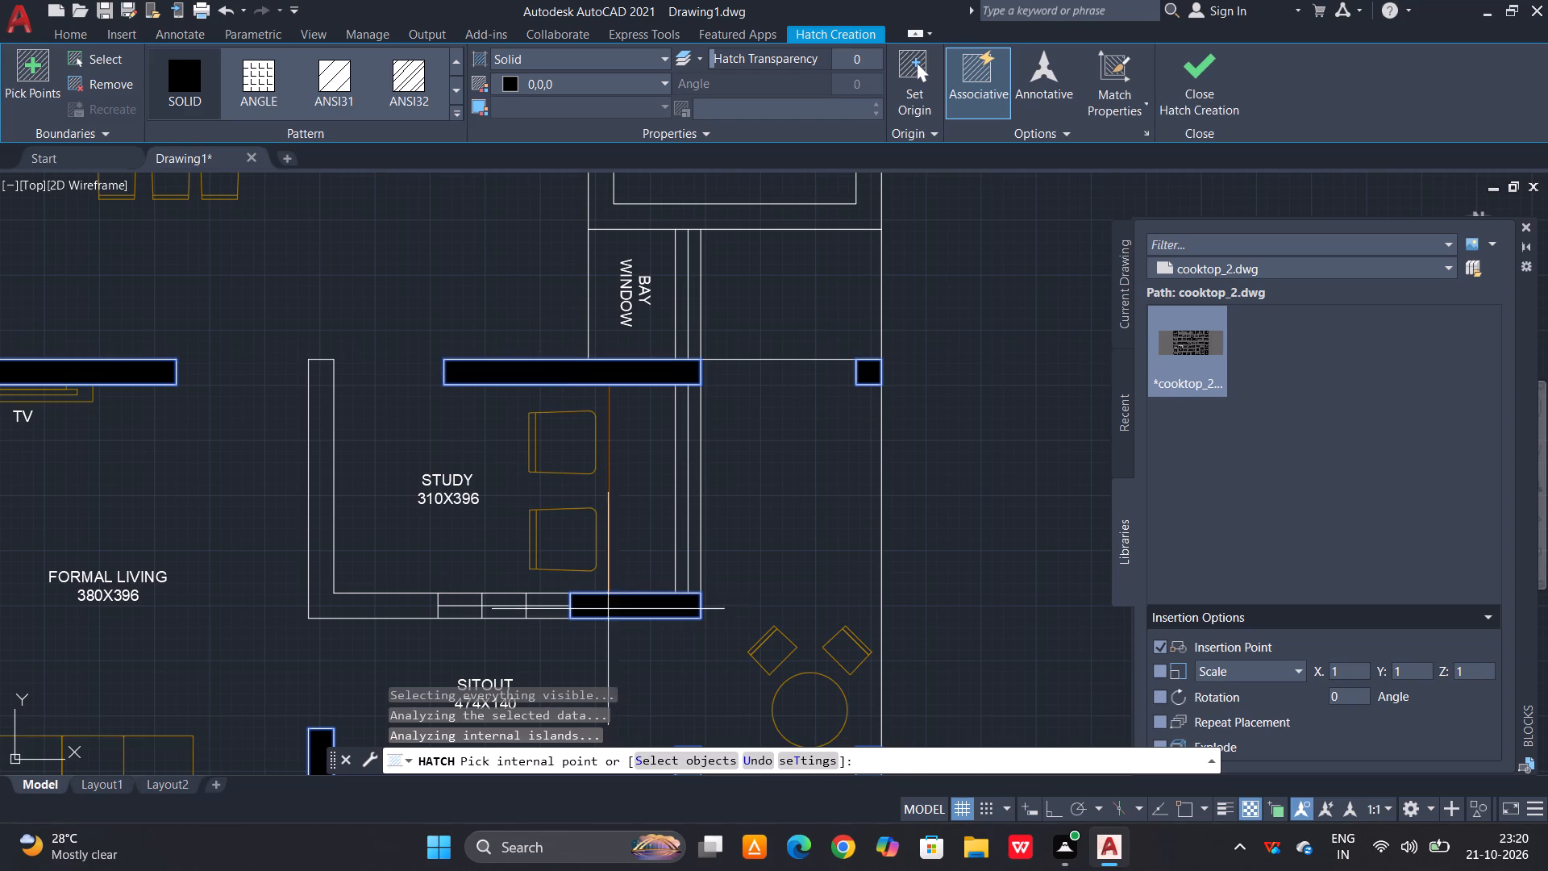
click(387, 615)
Fill the walls of the 220X140 toilet and both bedrooms, 340X376 and 340X360, with the solid black hatch.
scroll(444, 739, down, 1)
scroll(579, 628, down, 2)
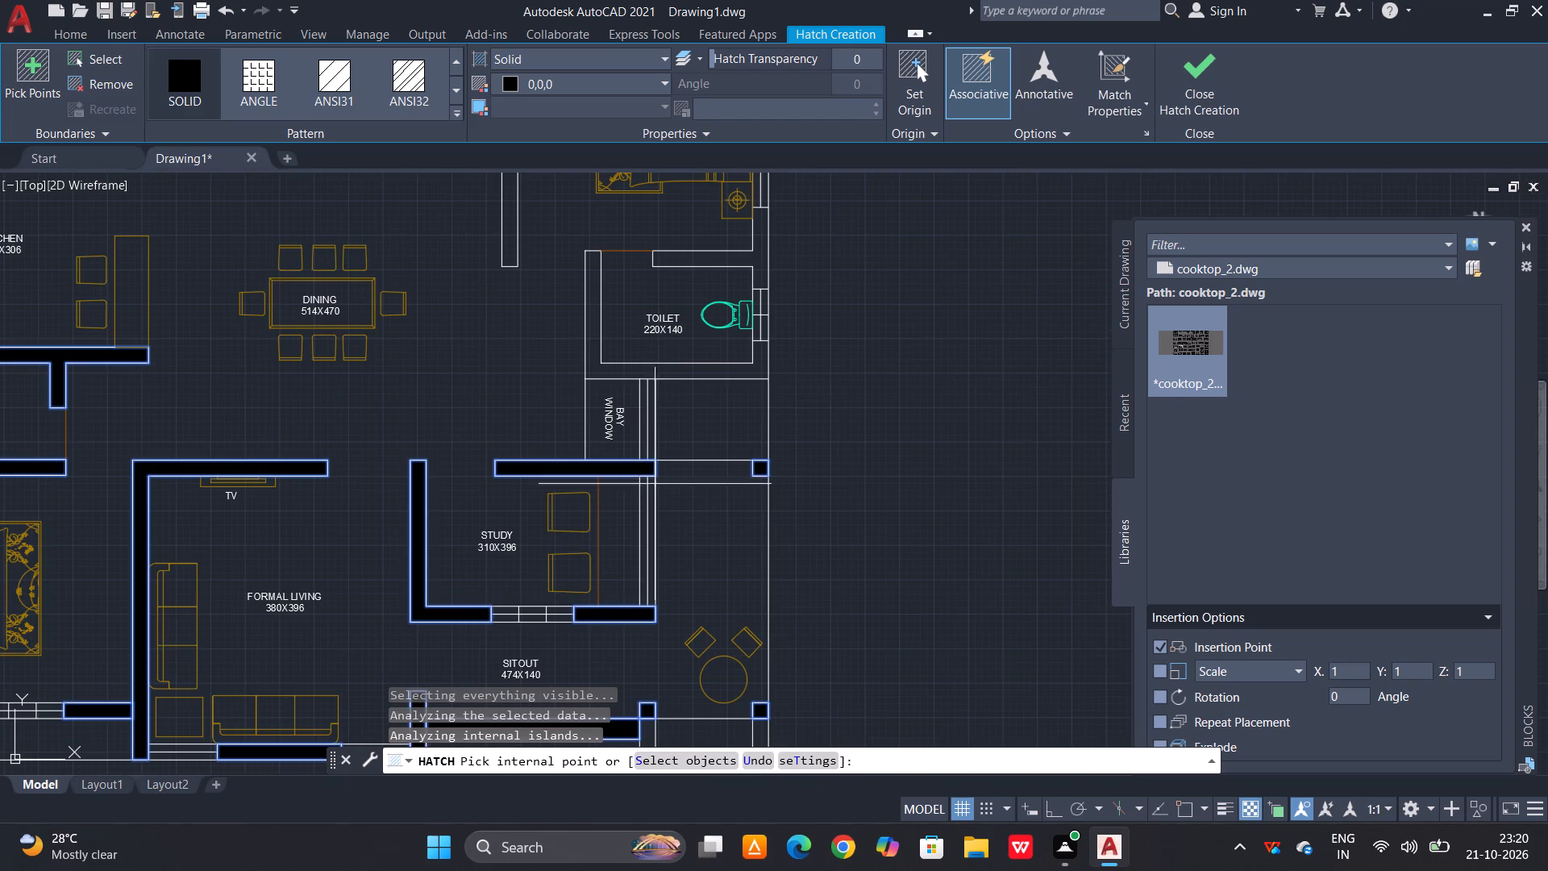
click(689, 373)
middle_drag(693, 373, 709, 568)
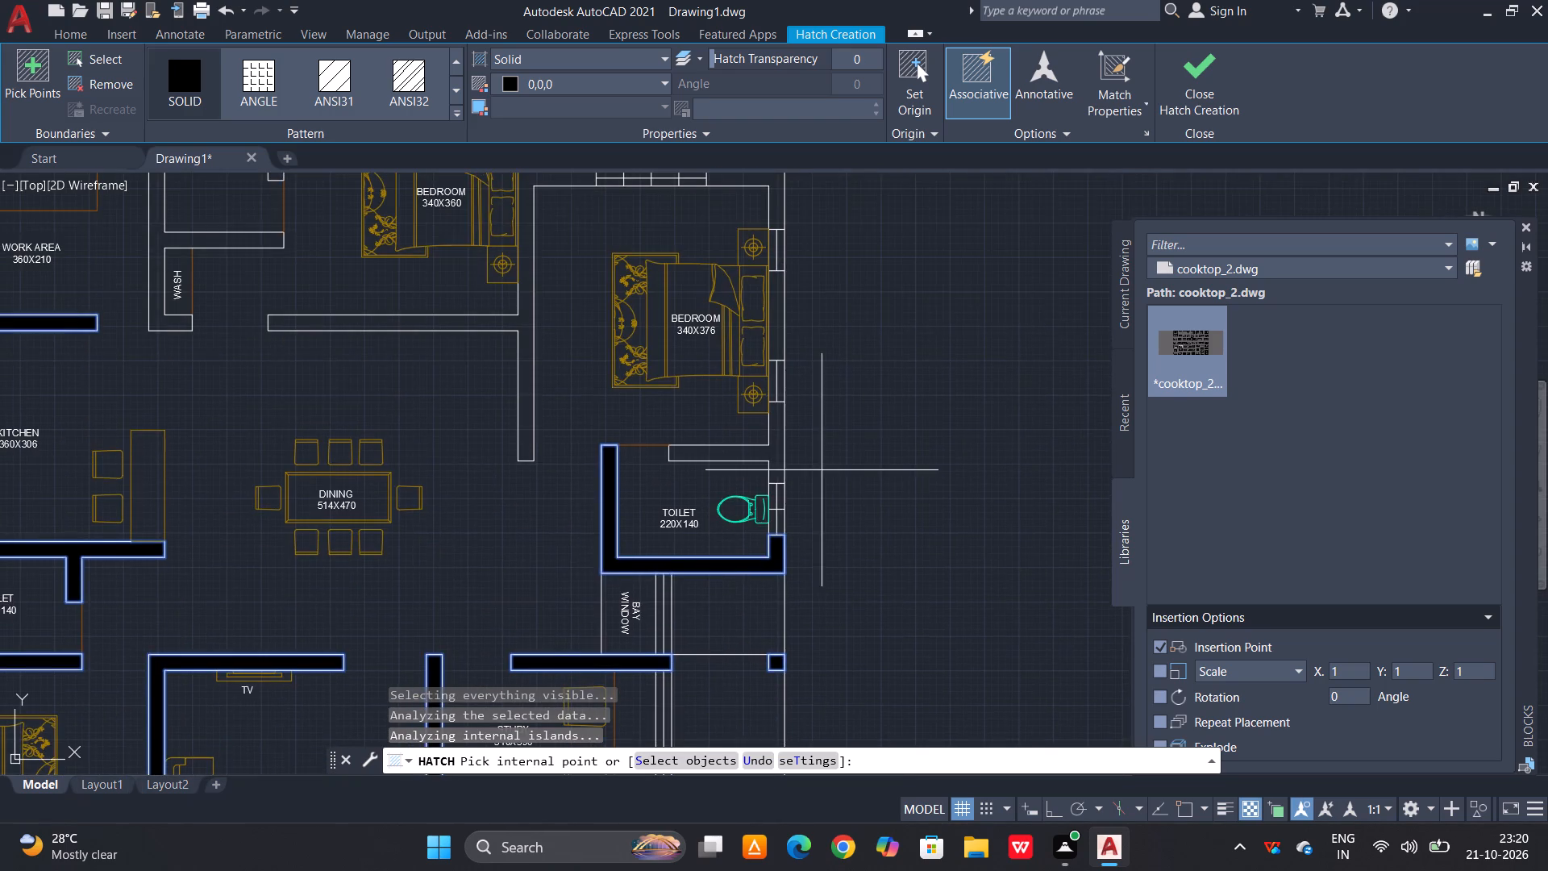
scroll(820, 468, up, 1)
click(738, 448)
scroll(726, 645, down, 2)
scroll(737, 445, up, 2)
click(725, 525)
click(732, 369)
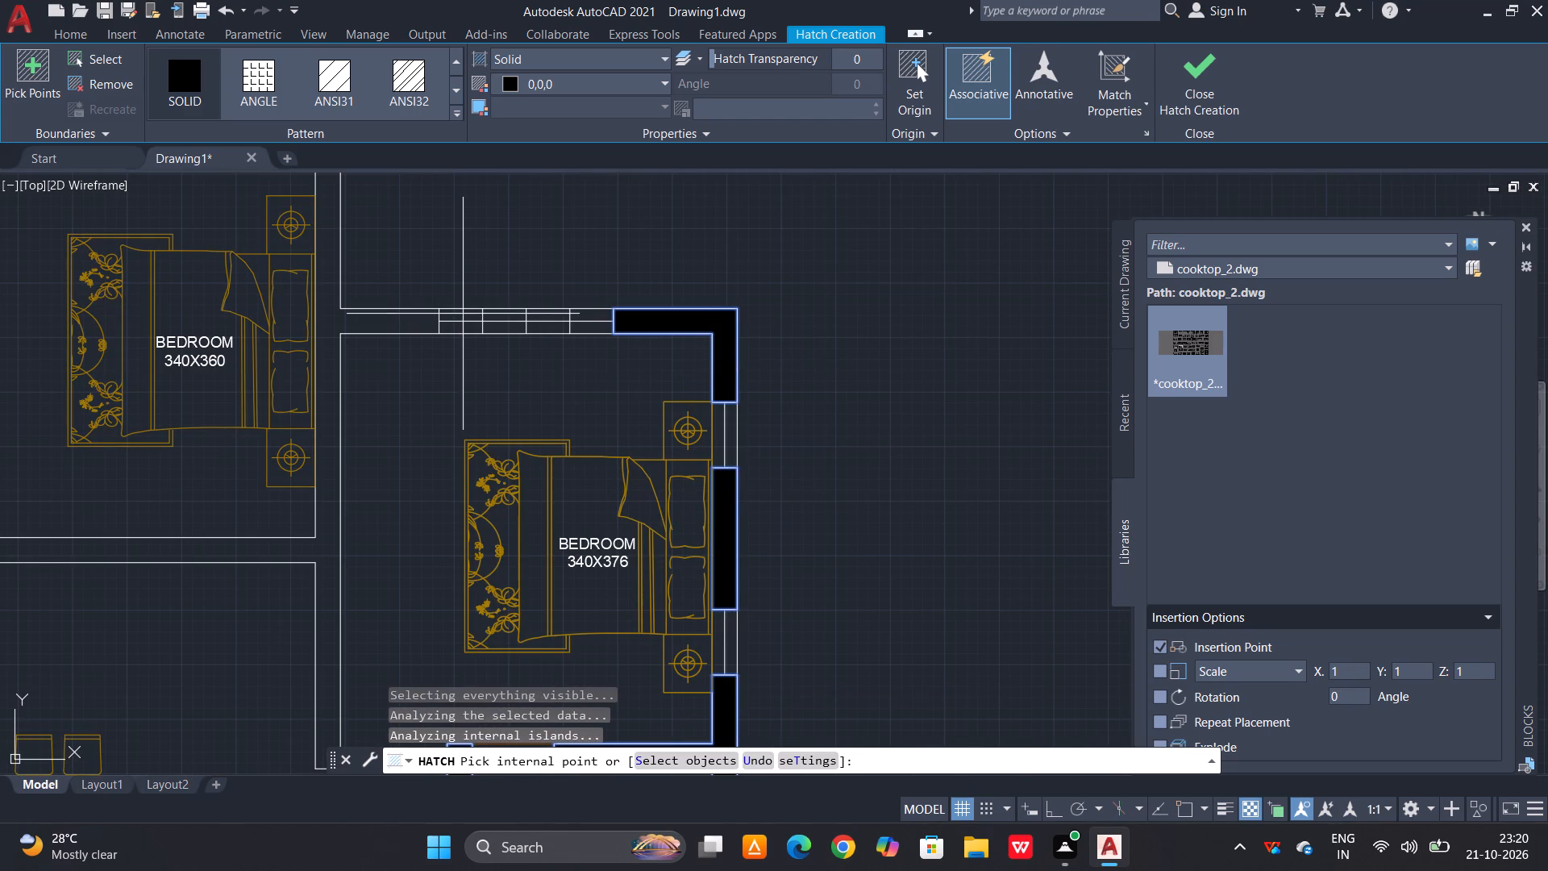
click(386, 326)
Fill the walls around the 150X240 toilet and the wash space with solid black, then finish the wall hatch.
scroll(664, 351, down, 3)
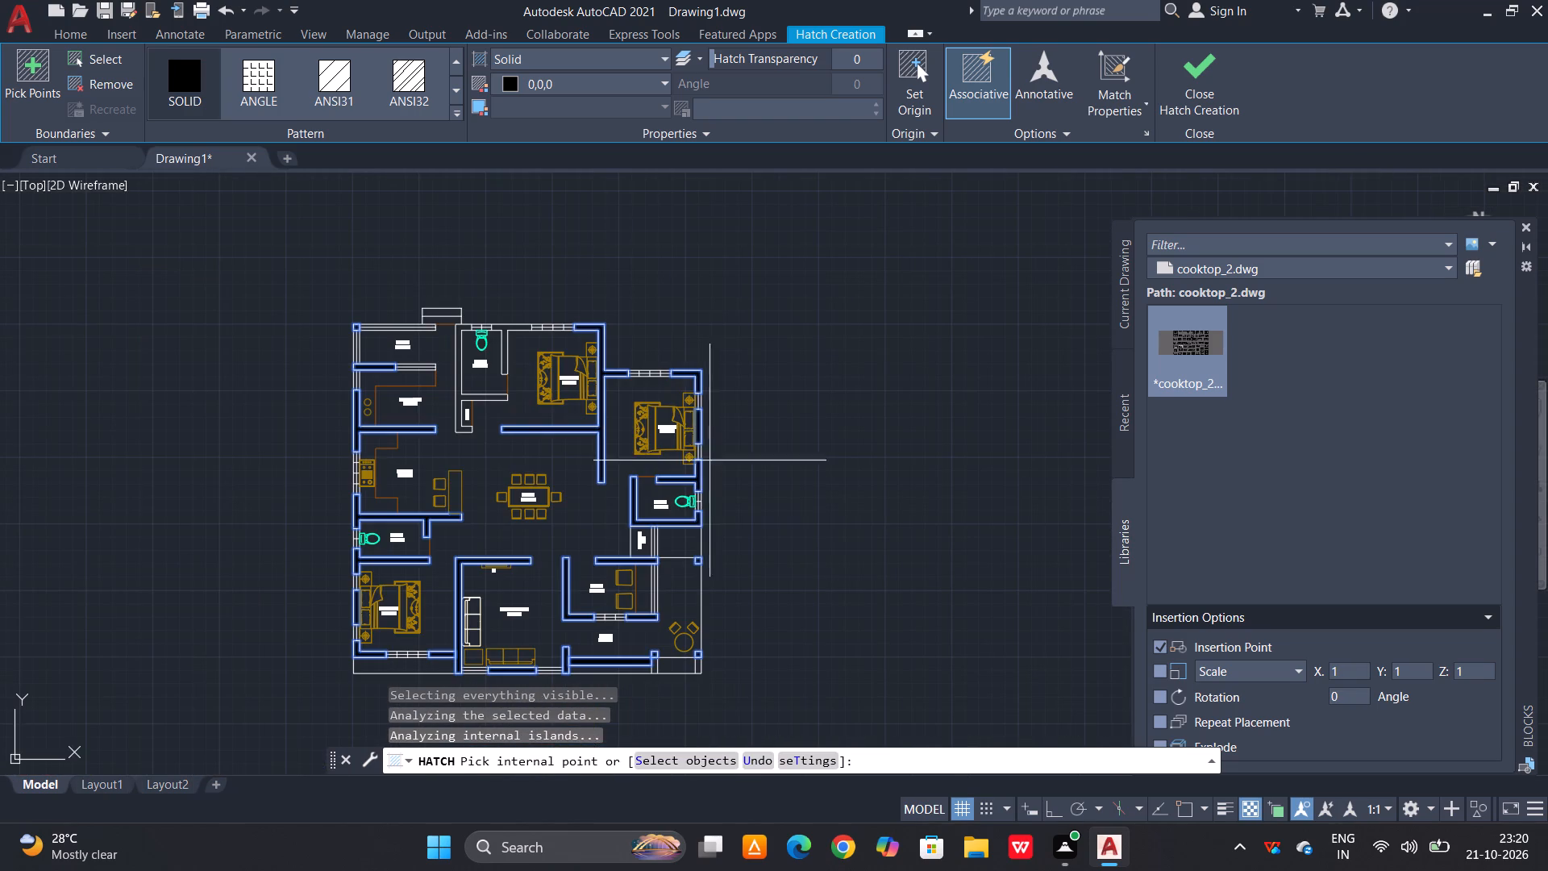
scroll(470, 417, up, 2)
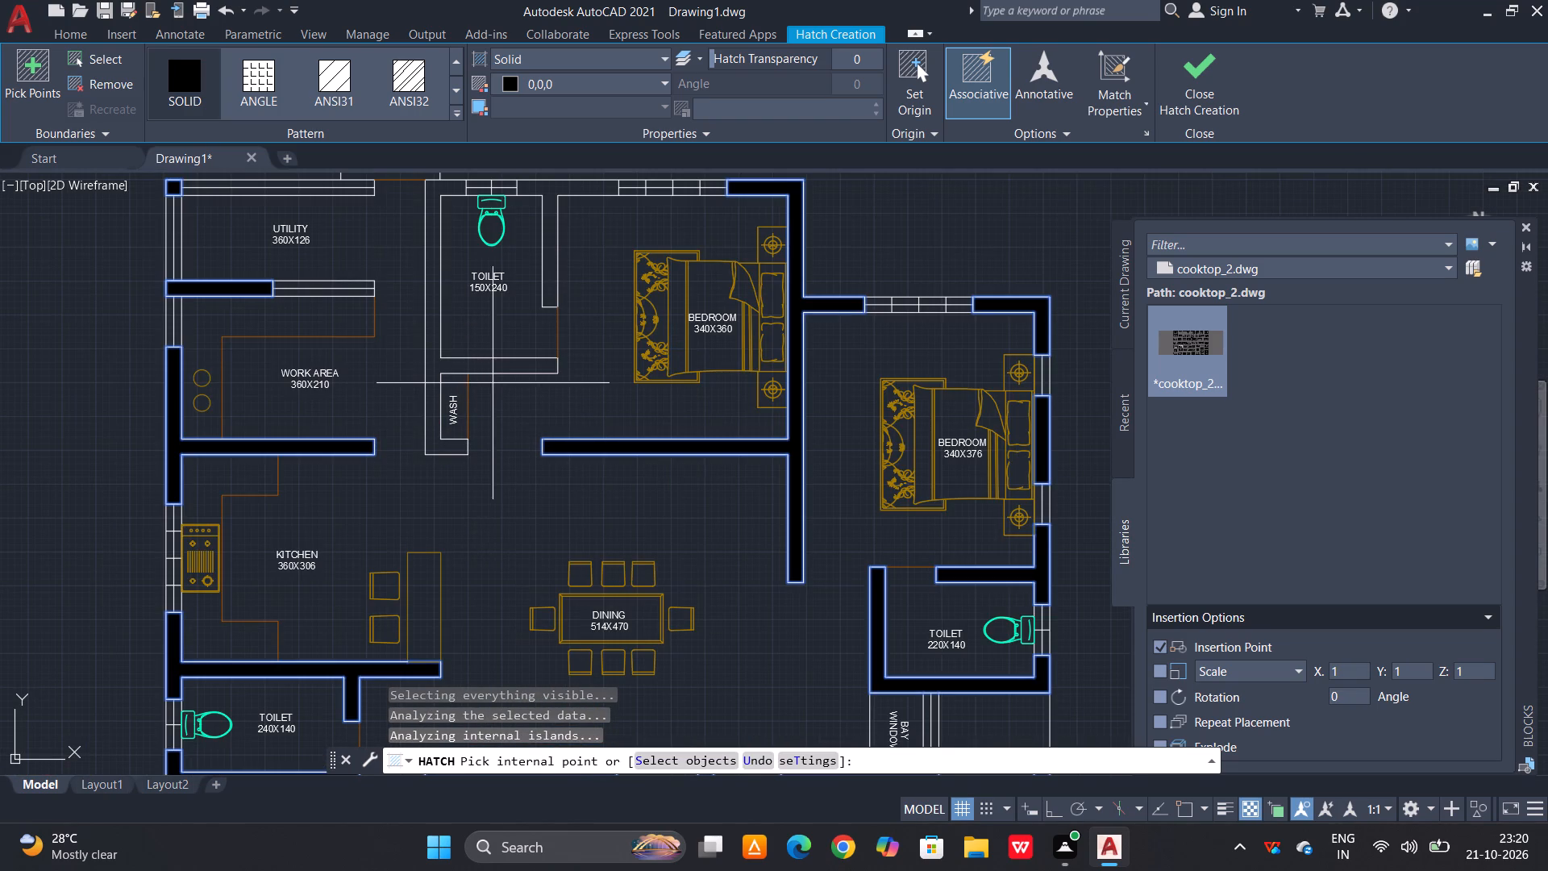
click(498, 365)
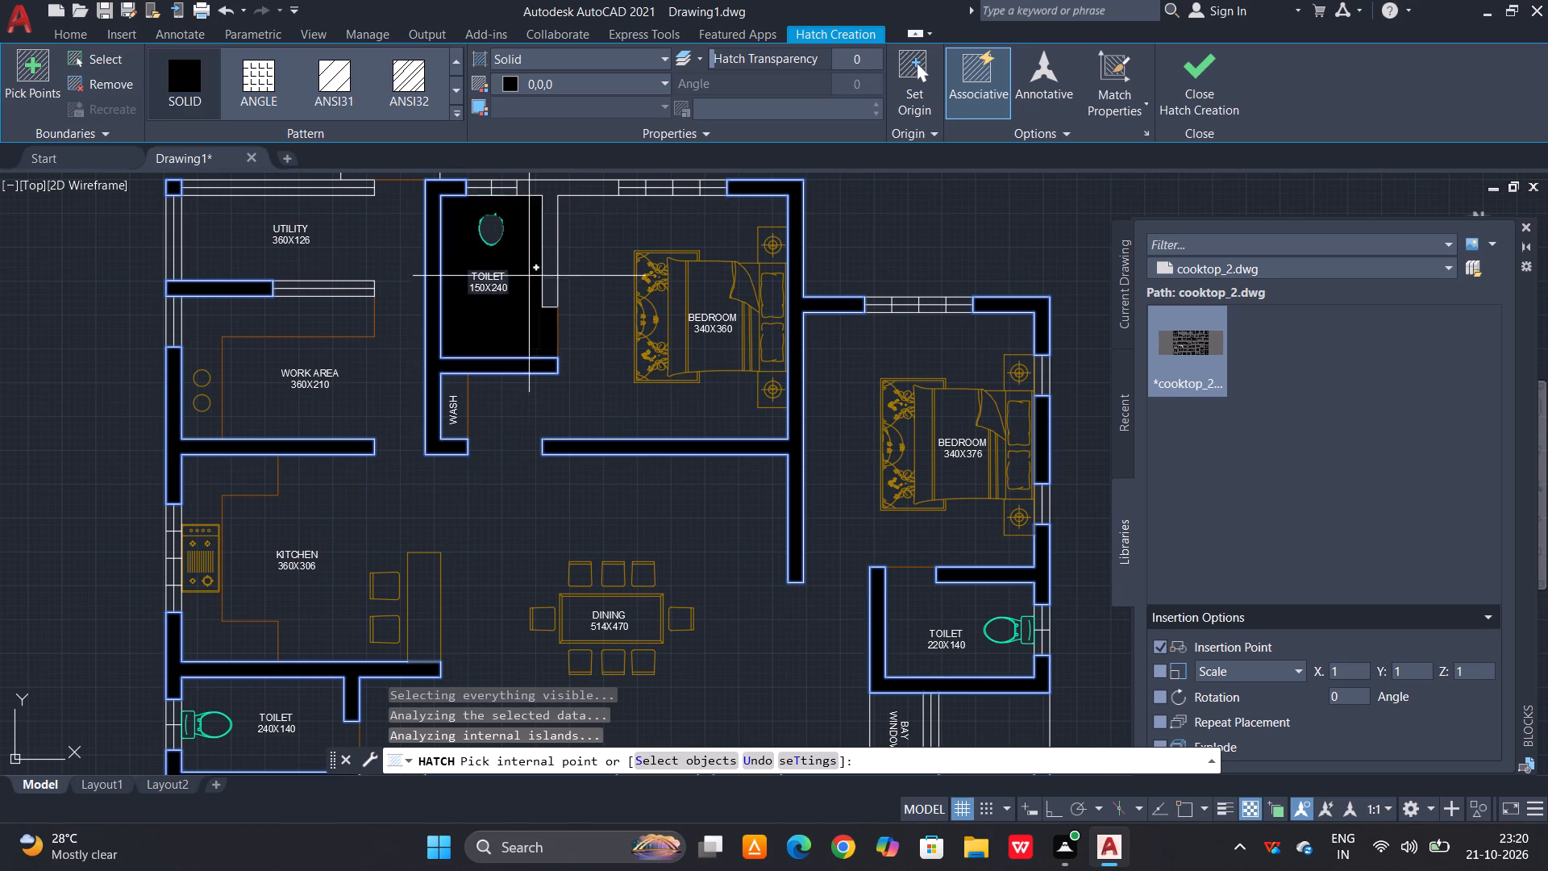
click(547, 249)
scroll(681, 336, down, 2)
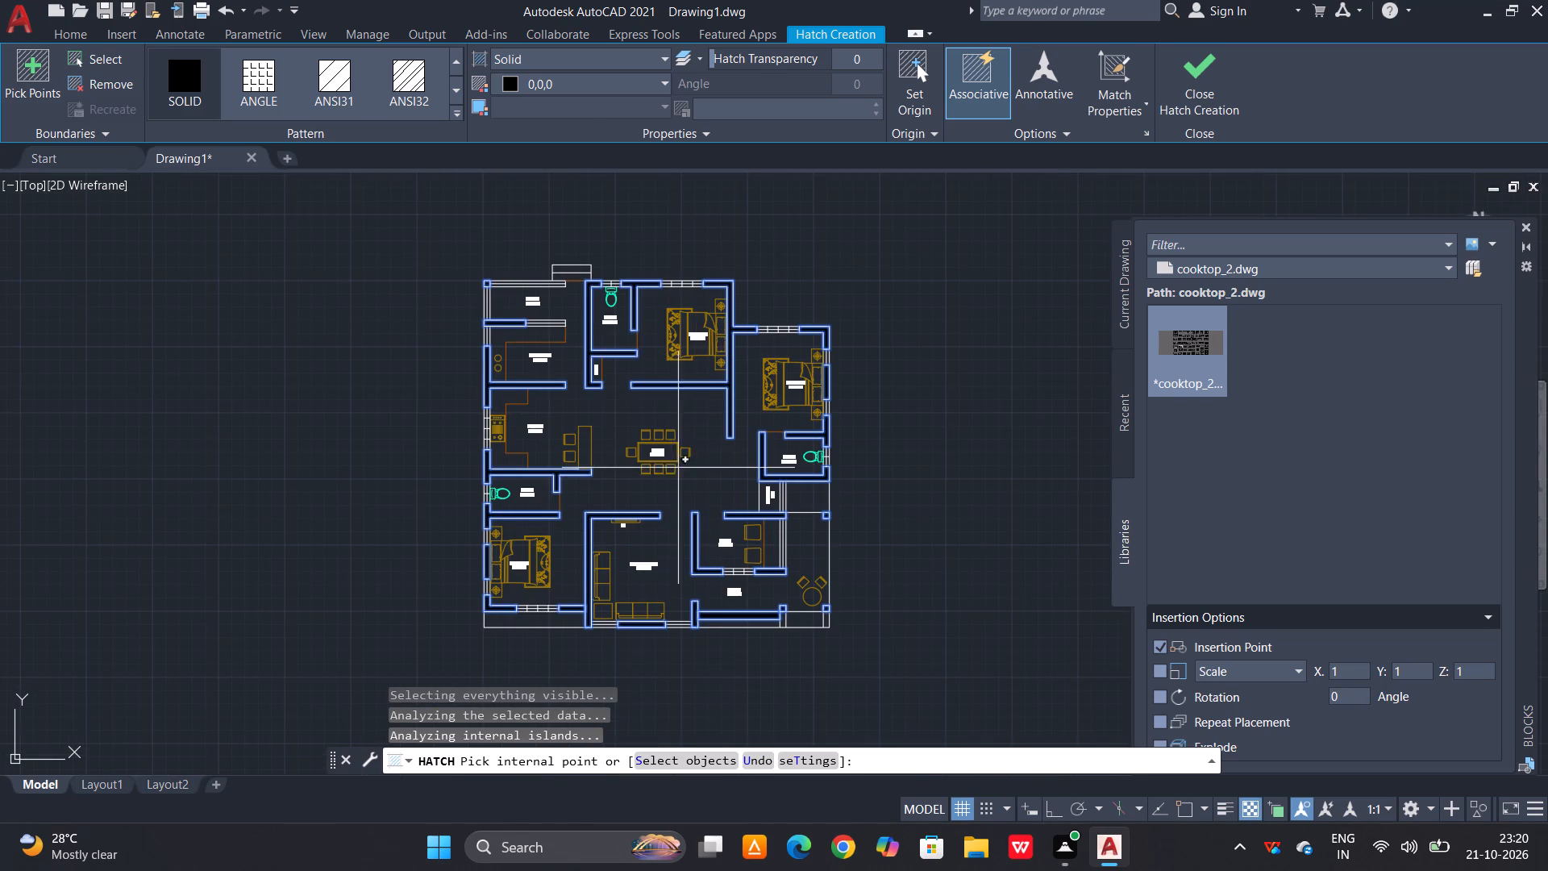
middle_drag(697, 456, 716, 444)
scroll(618, 477, up, 1)
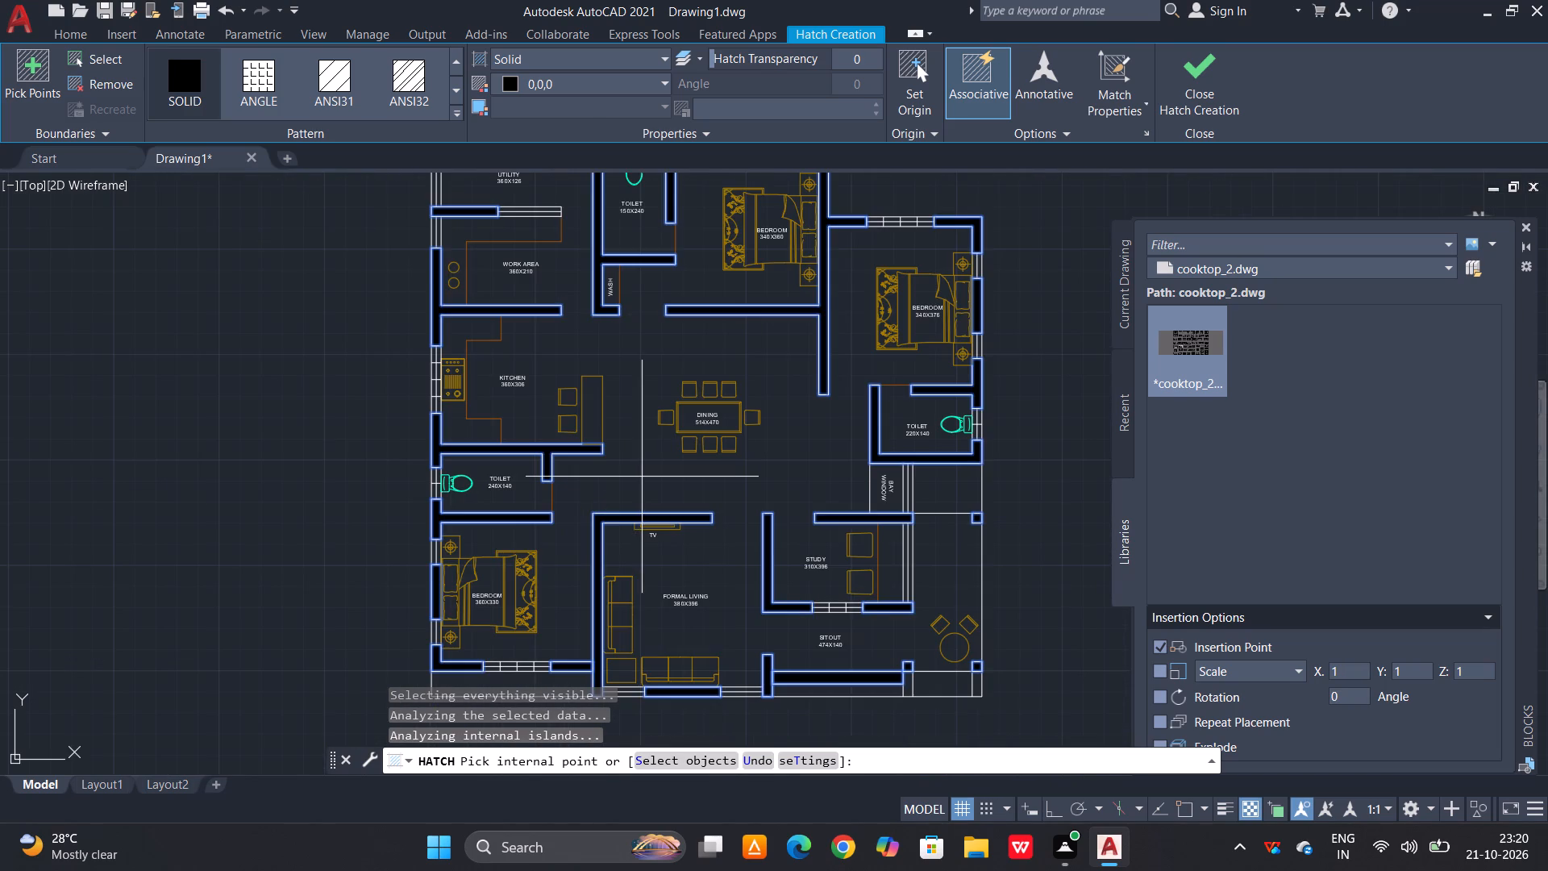
key(Escape)
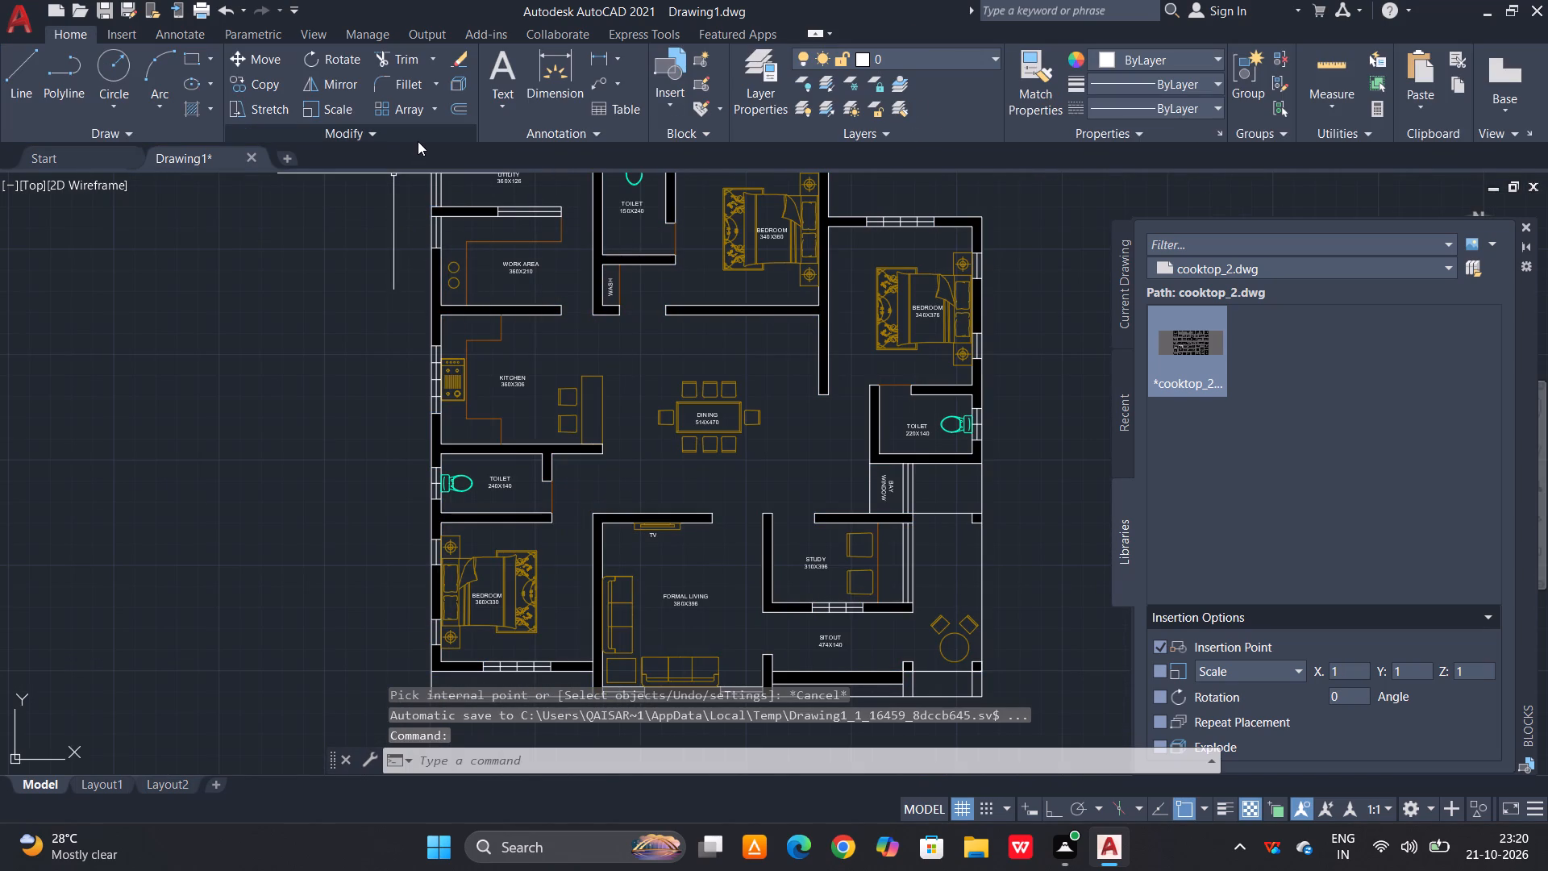
Start a solid hatch in Green and fill the open rectangle beside the bay window.
text(H)
key(space)
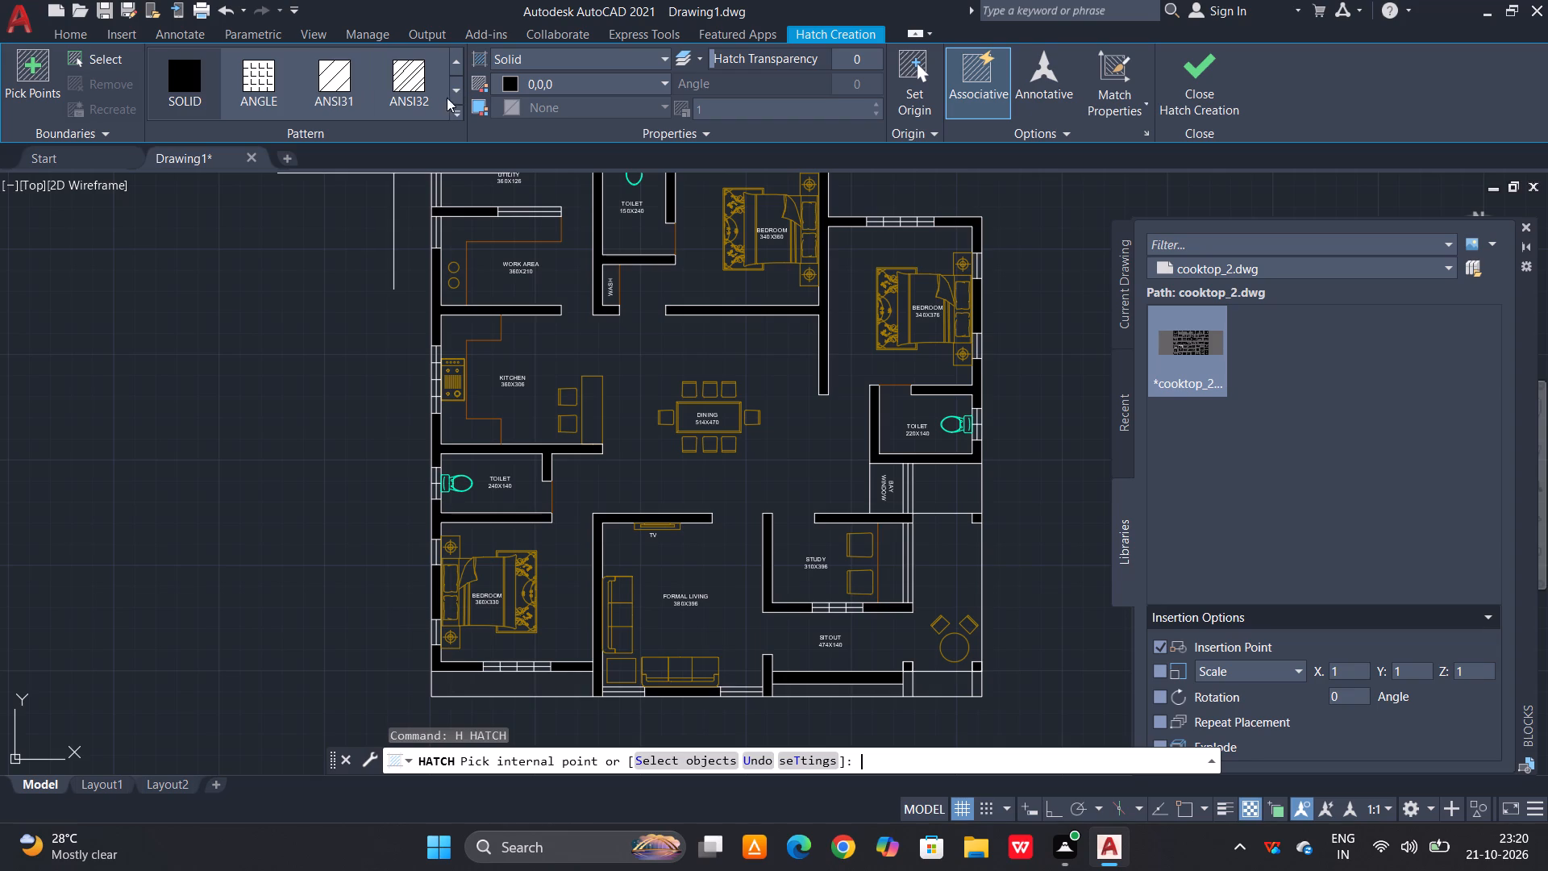
click(183, 84)
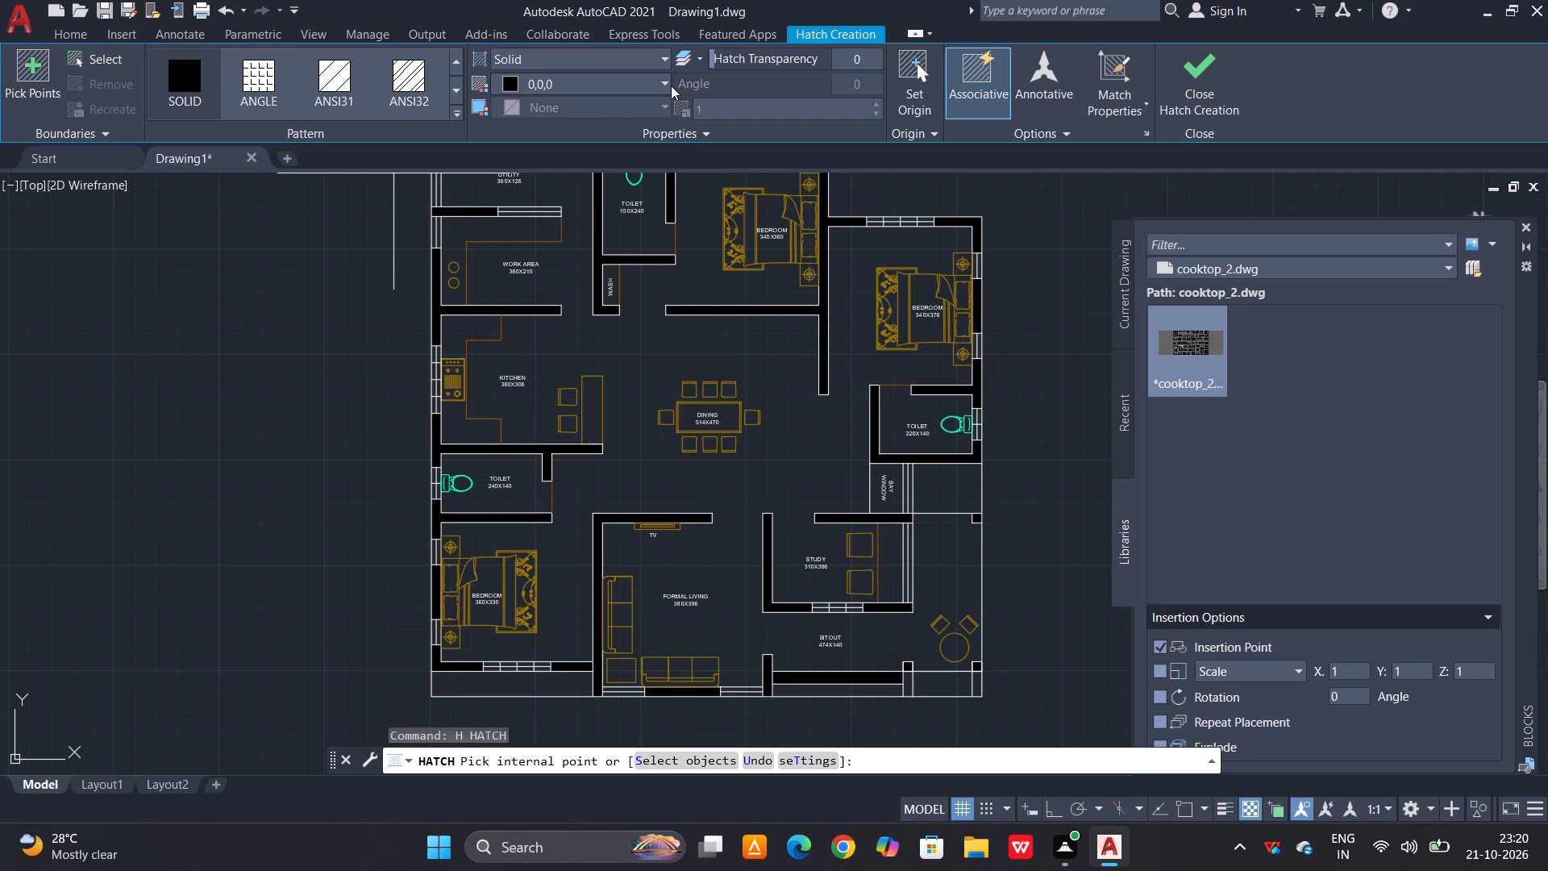
click(667, 85)
scroll(666, 160, down, 1)
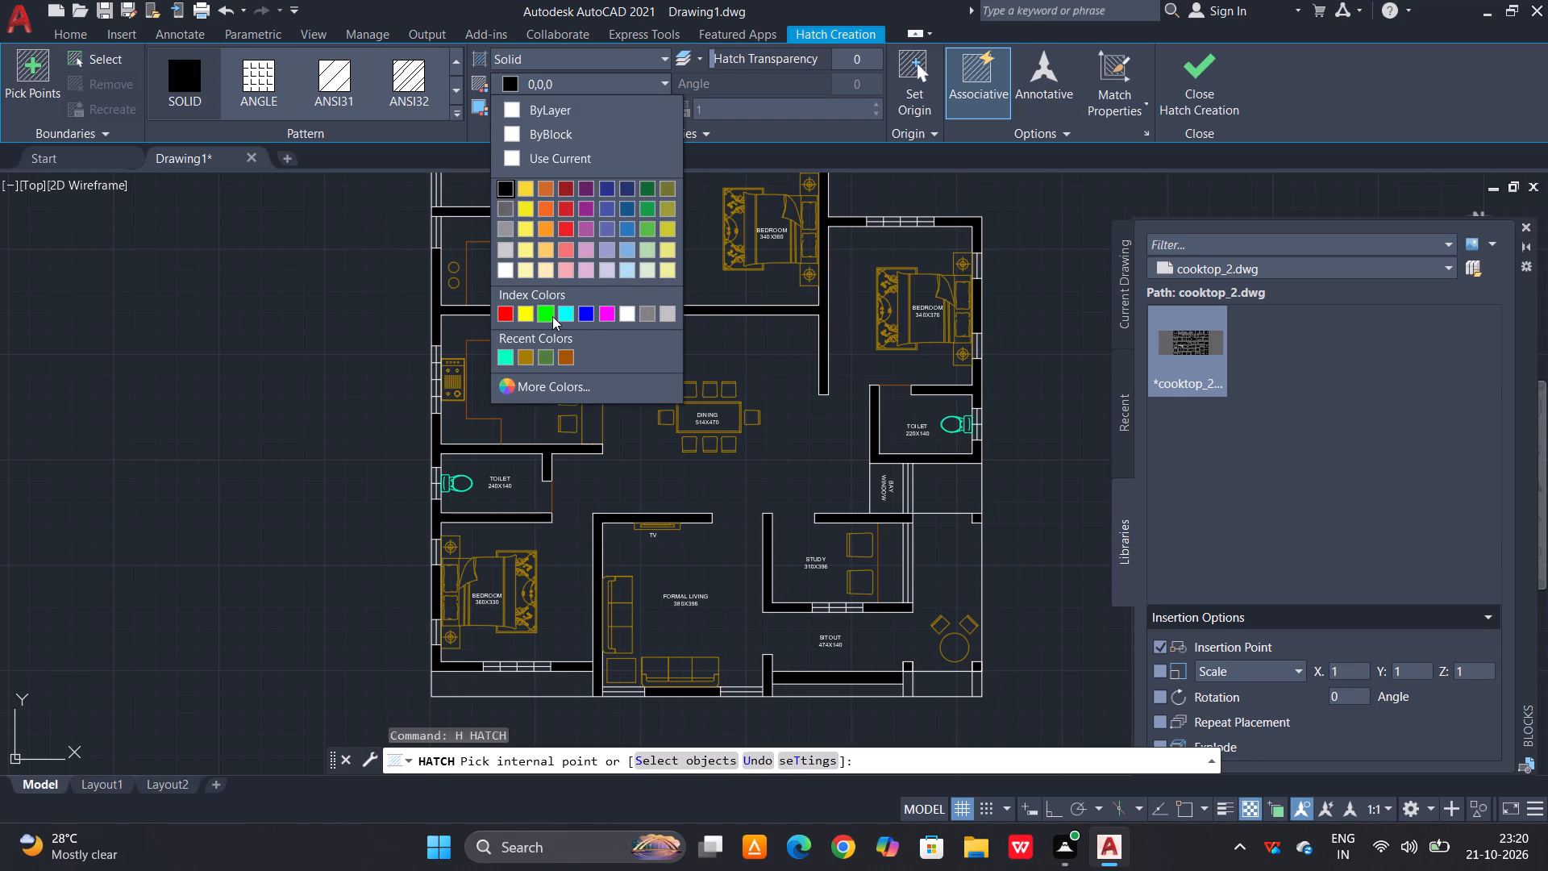
click(552, 316)
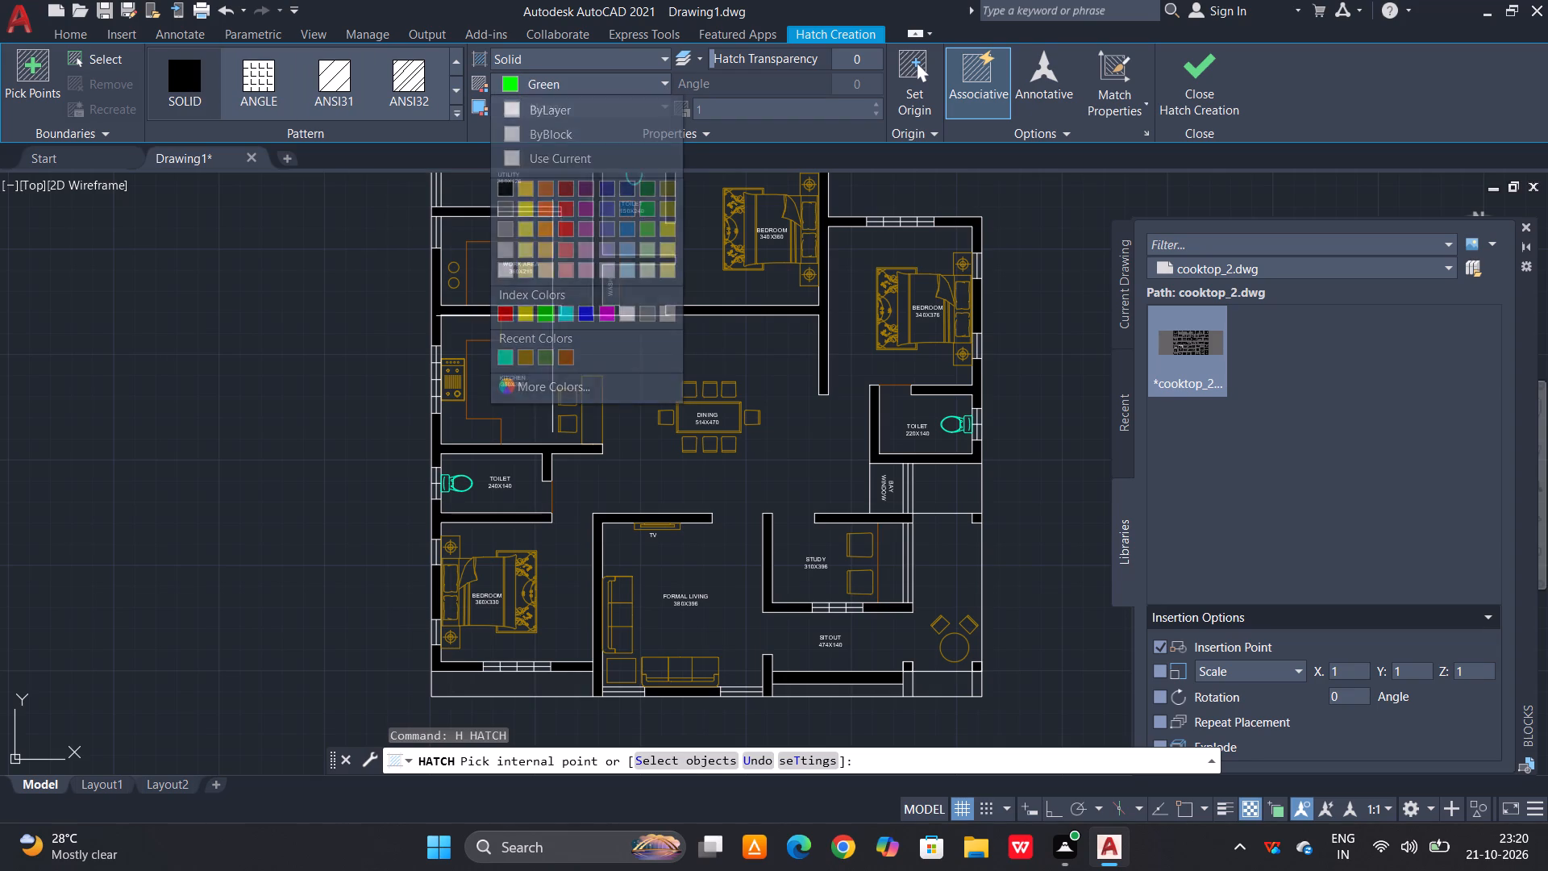
middle_drag(649, 454, 616, 319)
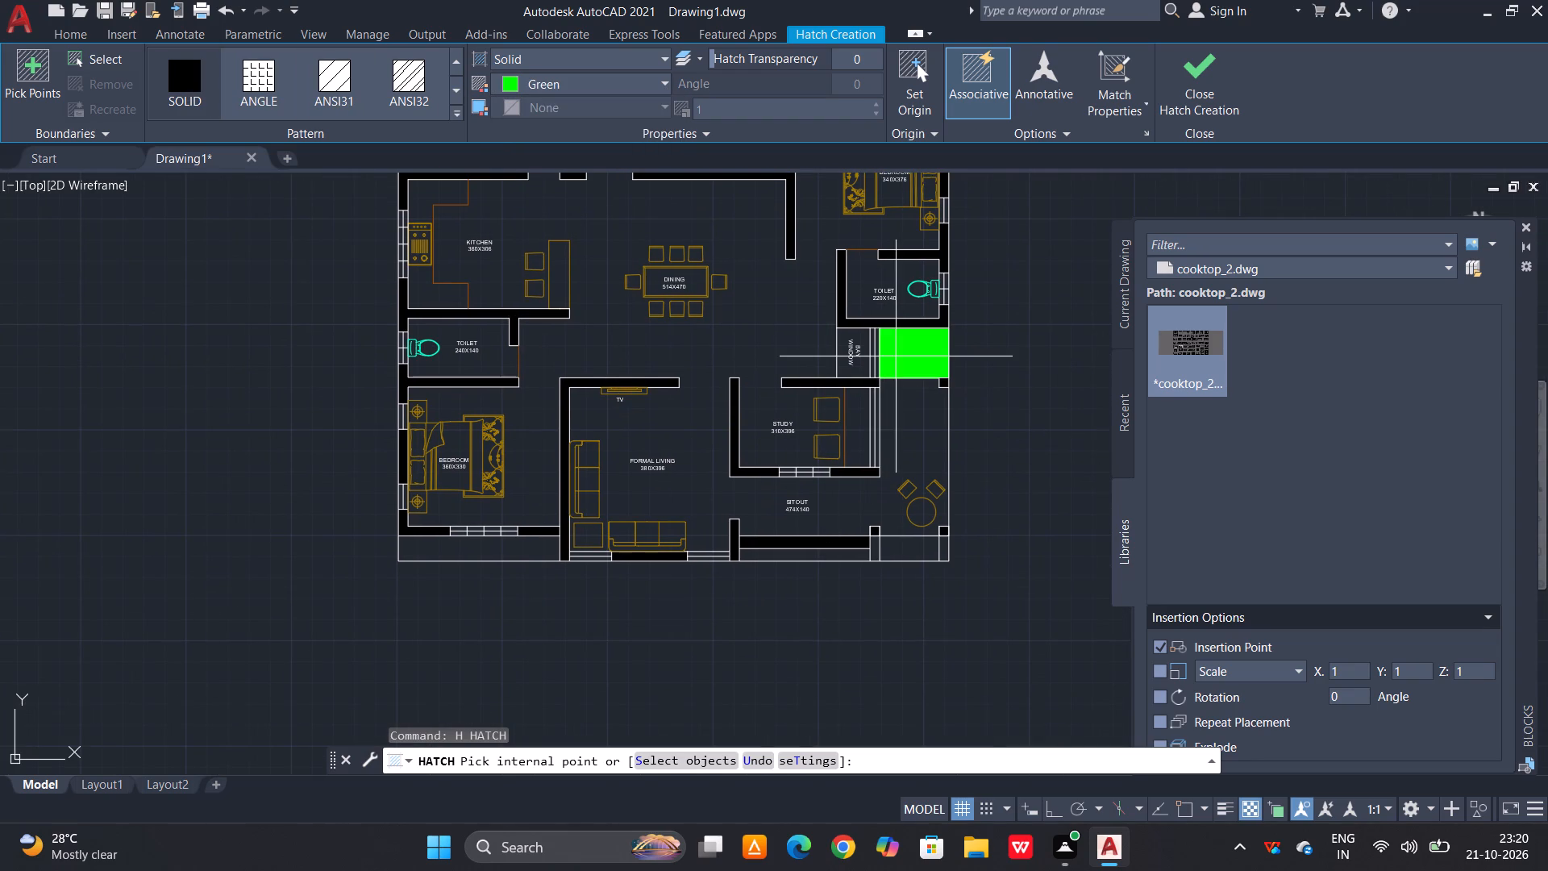
click(896, 356)
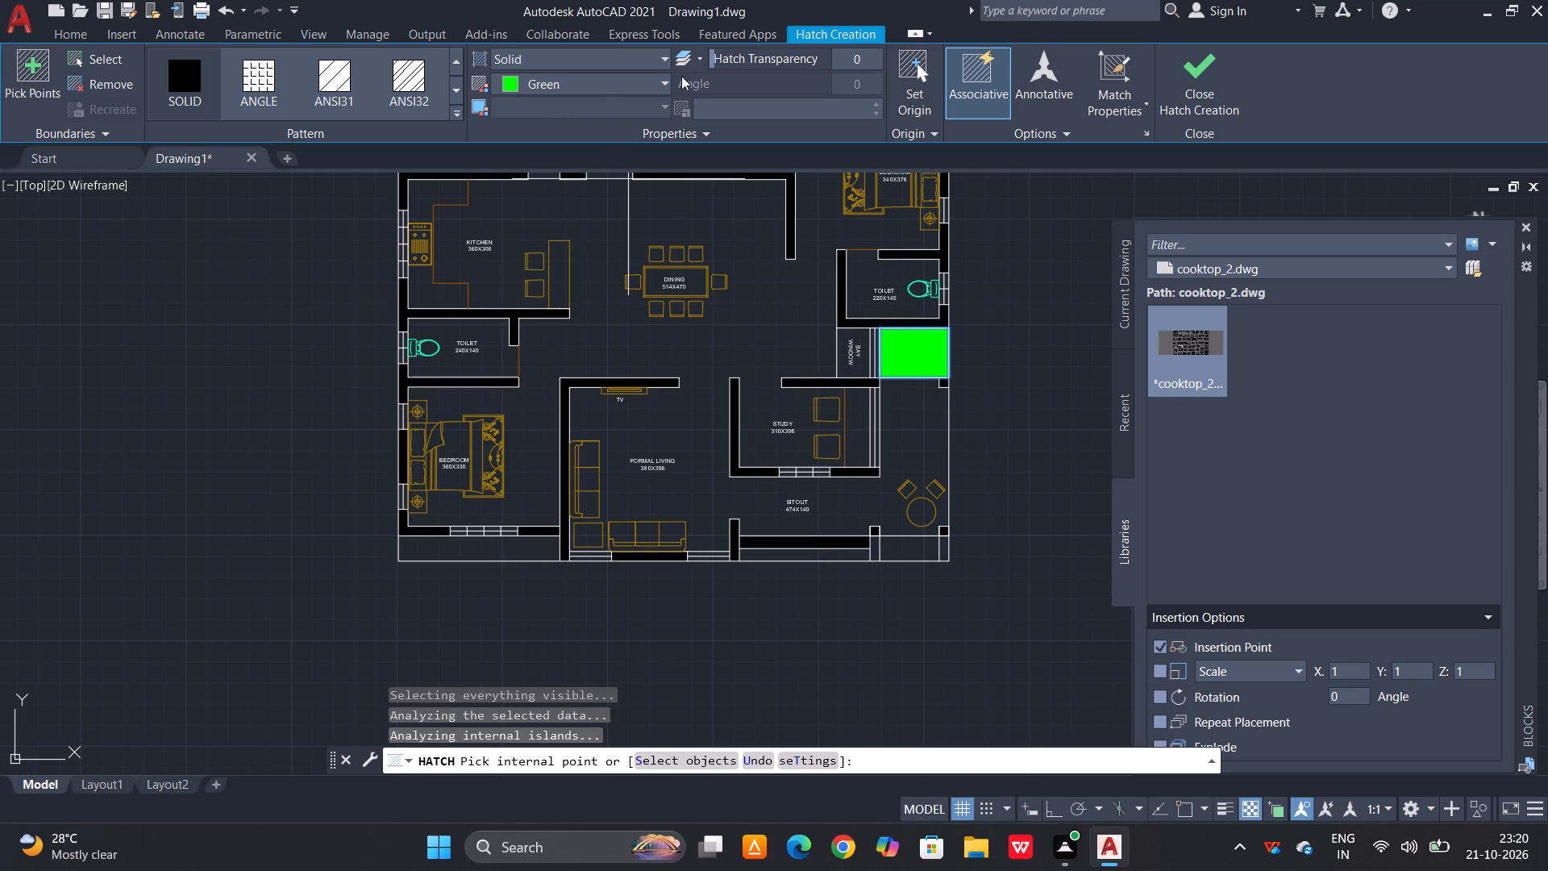
Change the hatch colour to 85 and fill the strips in front of the sitout's seating area and the 360X330 bedroom.
click(668, 81)
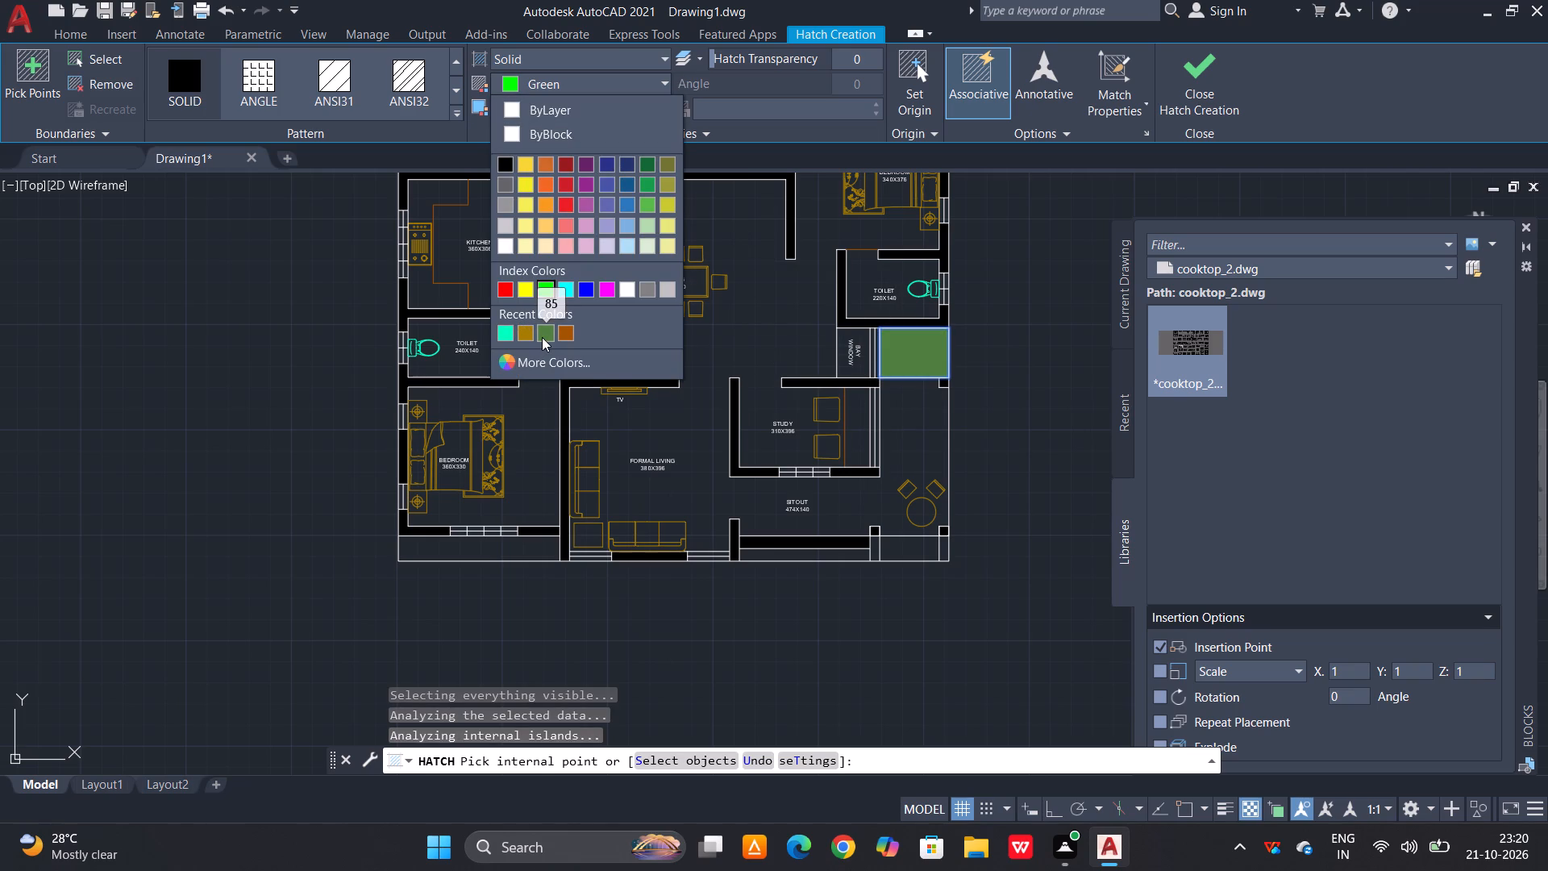
click(542, 337)
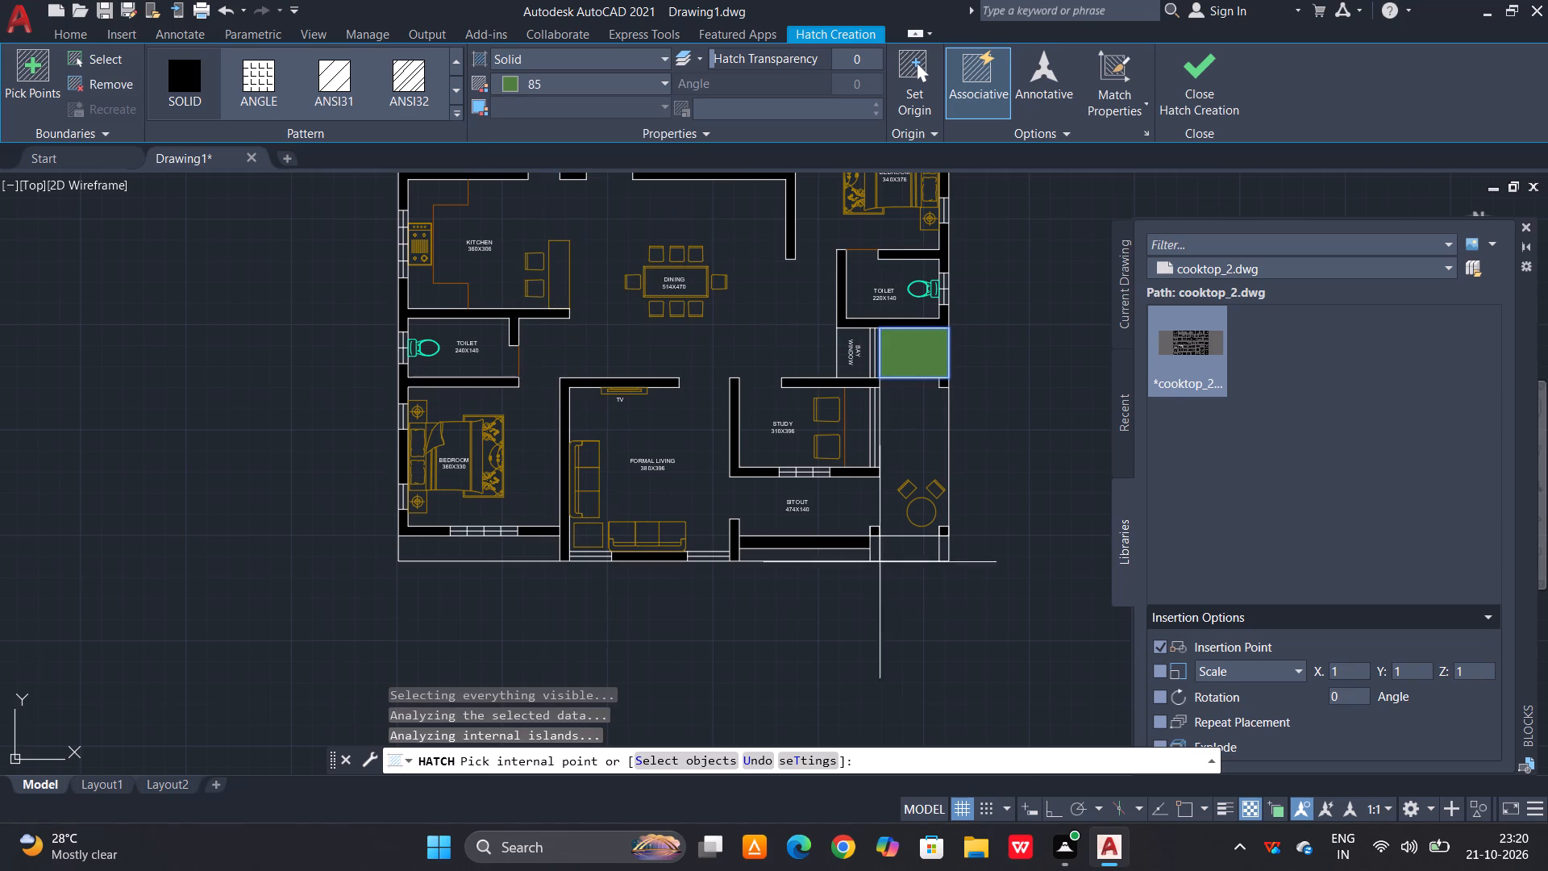
click(897, 548)
click(517, 549)
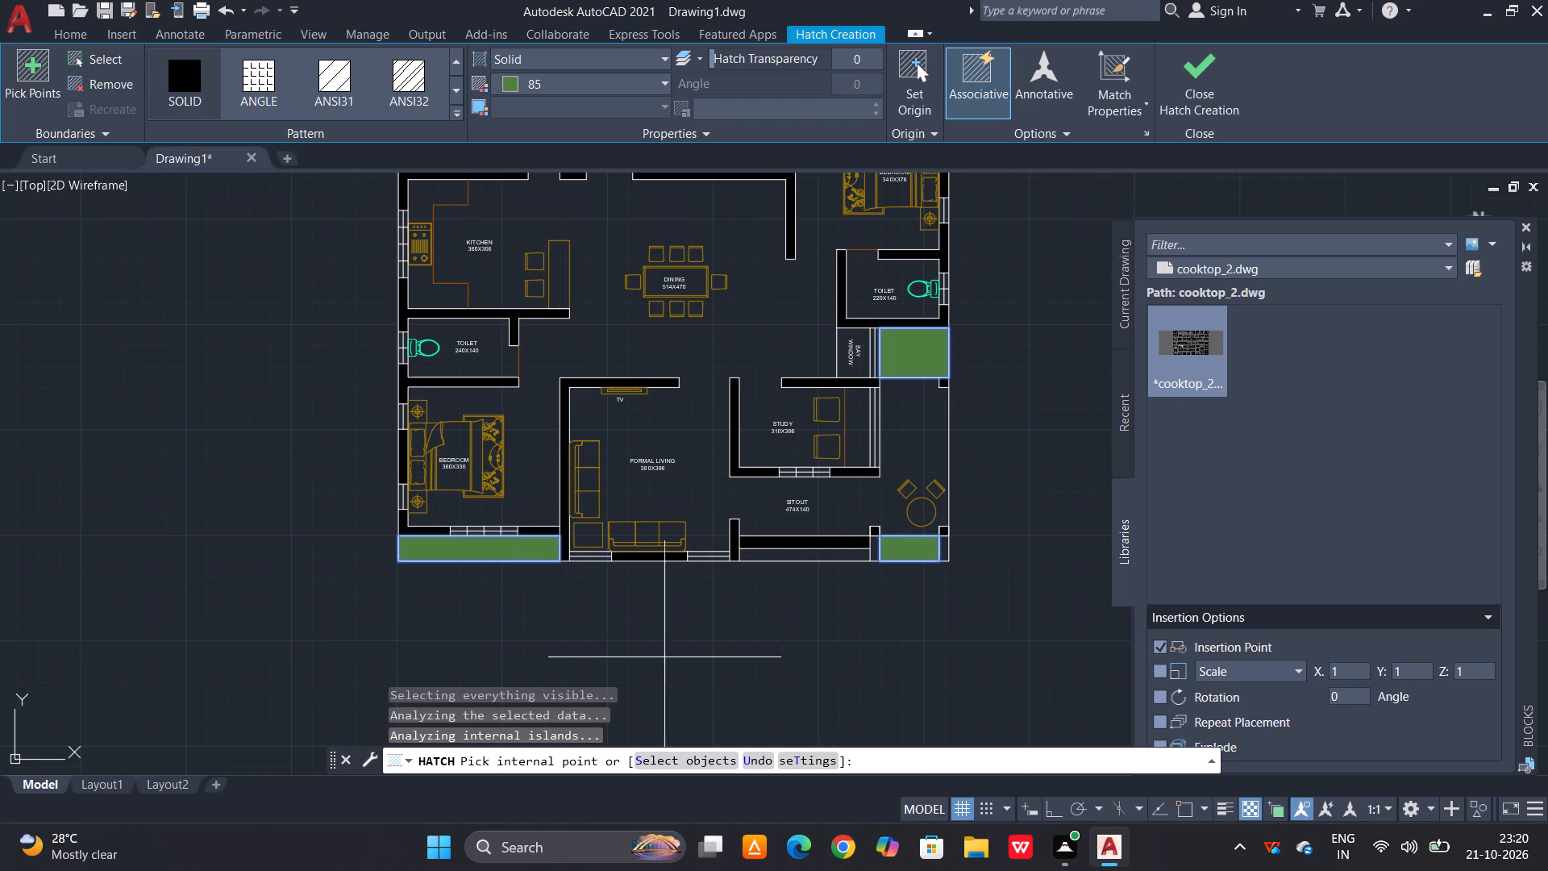
Set the colour of the three green hatched areas to index colour 95 and finish the hatch.
middle_drag(696, 647, 708, 599)
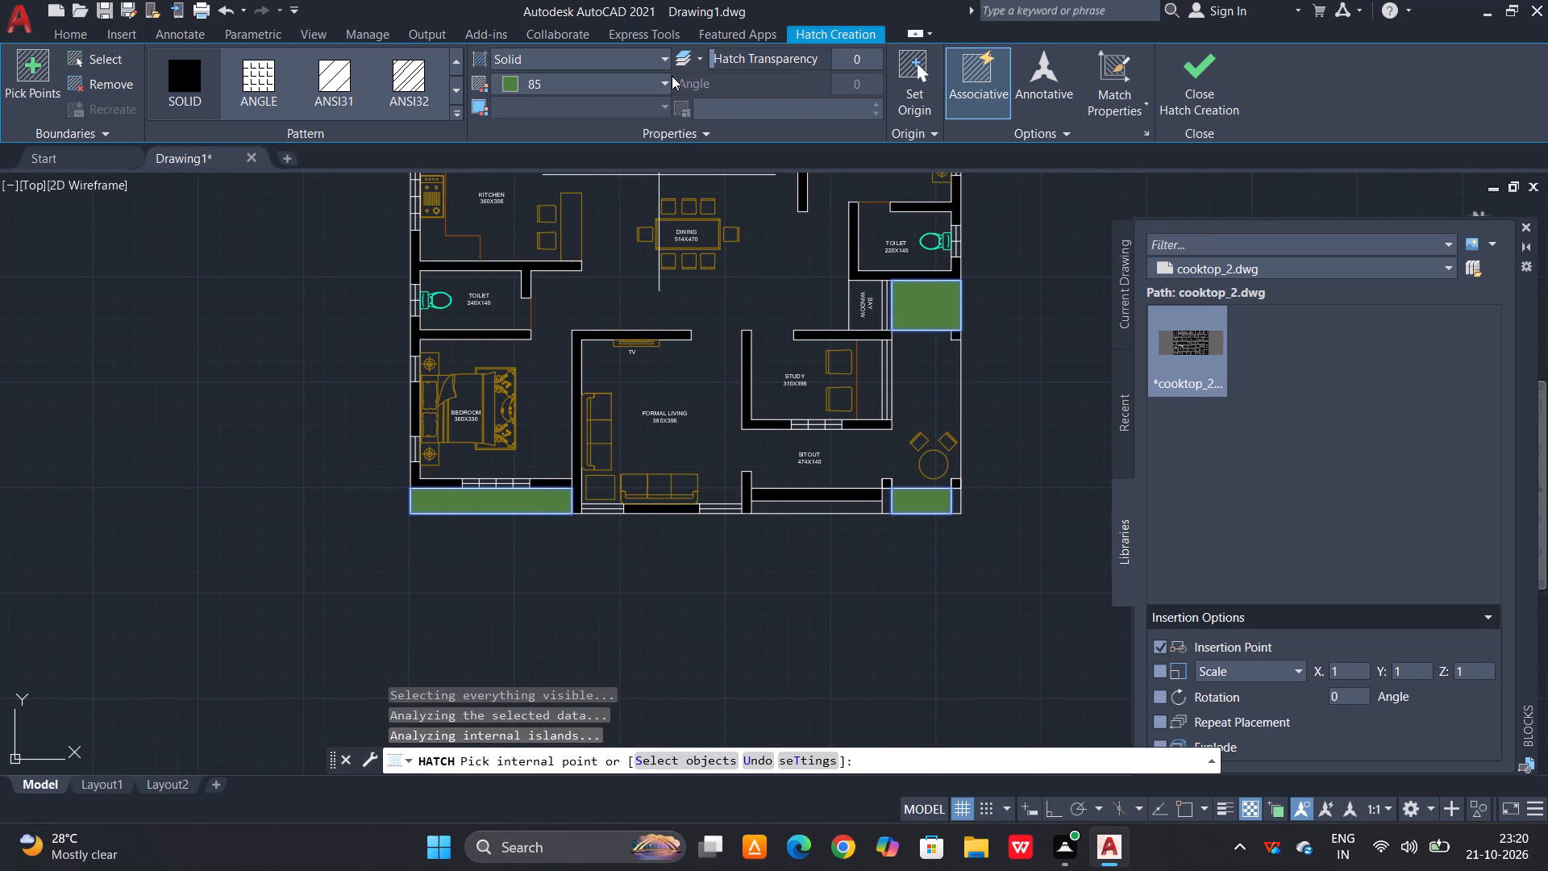
click(668, 83)
click(597, 351)
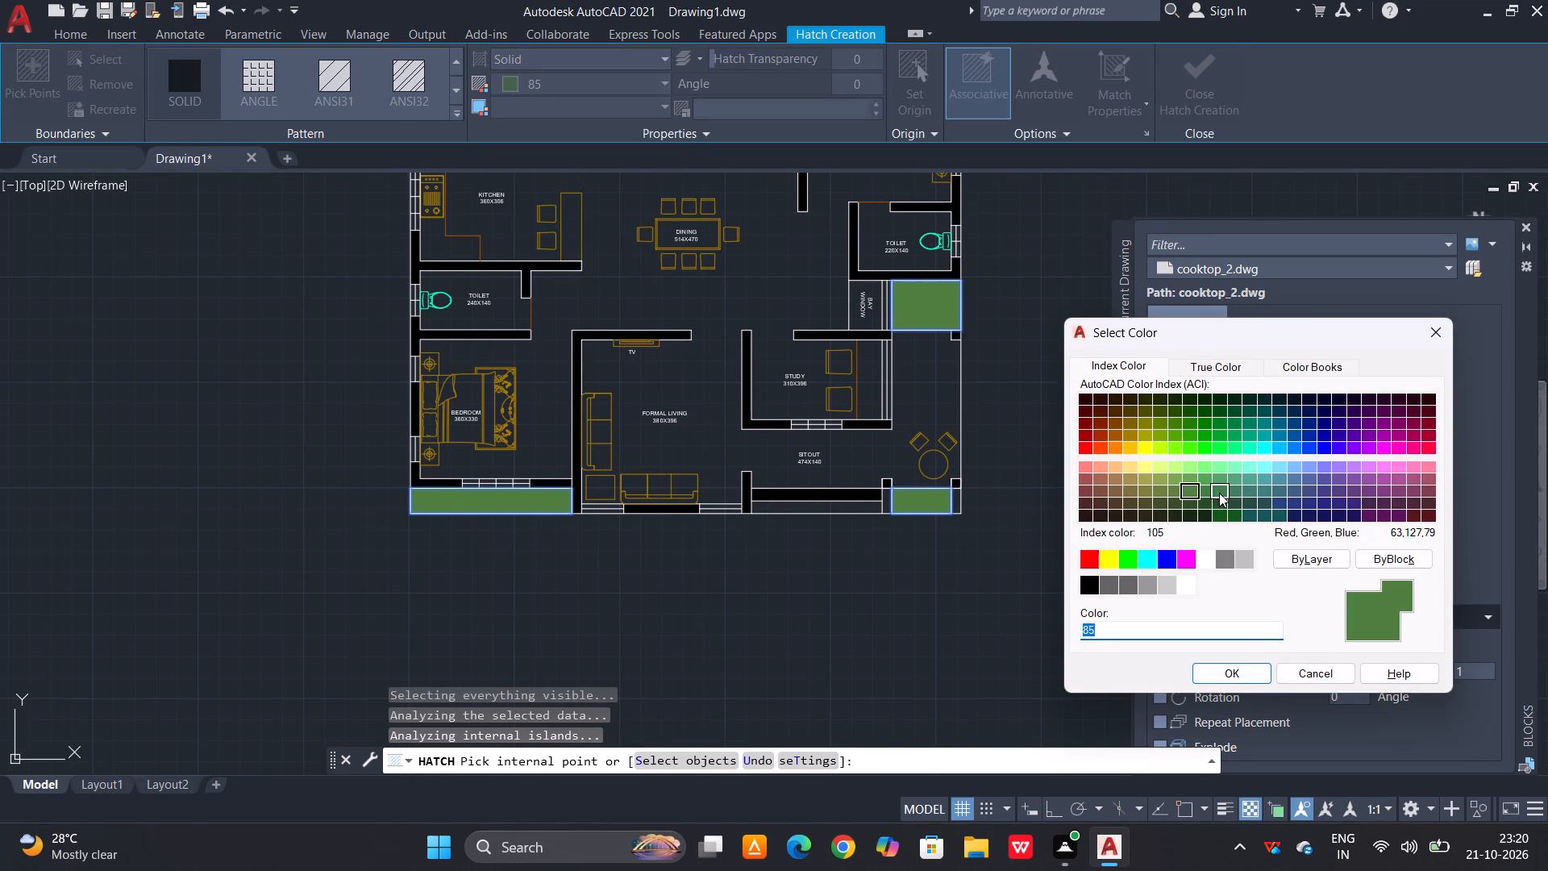
click(1209, 498)
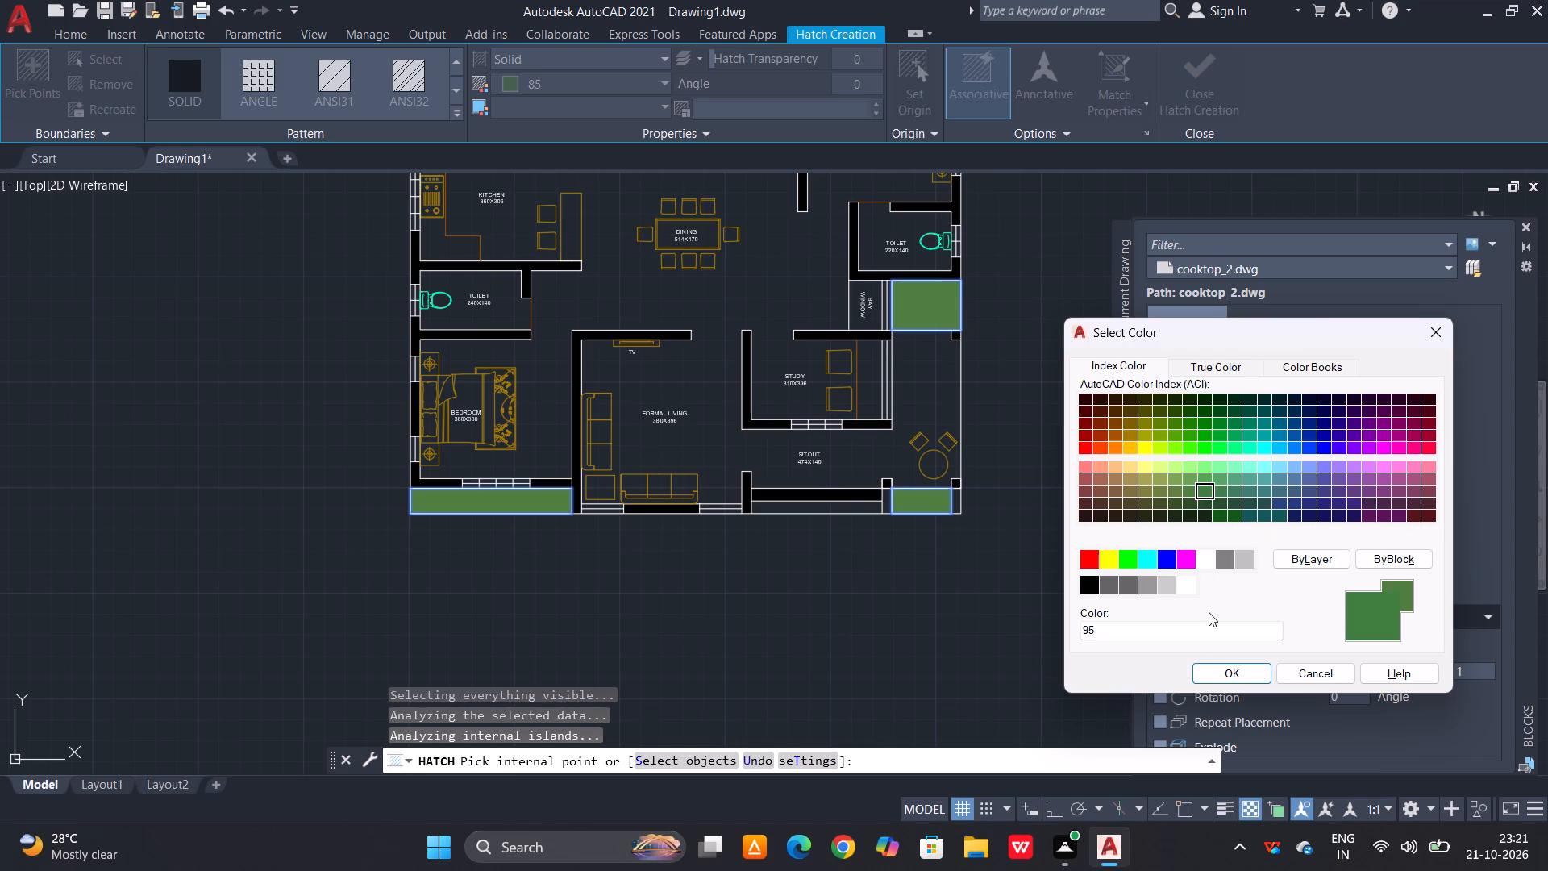
click(1201, 690)
click(1209, 674)
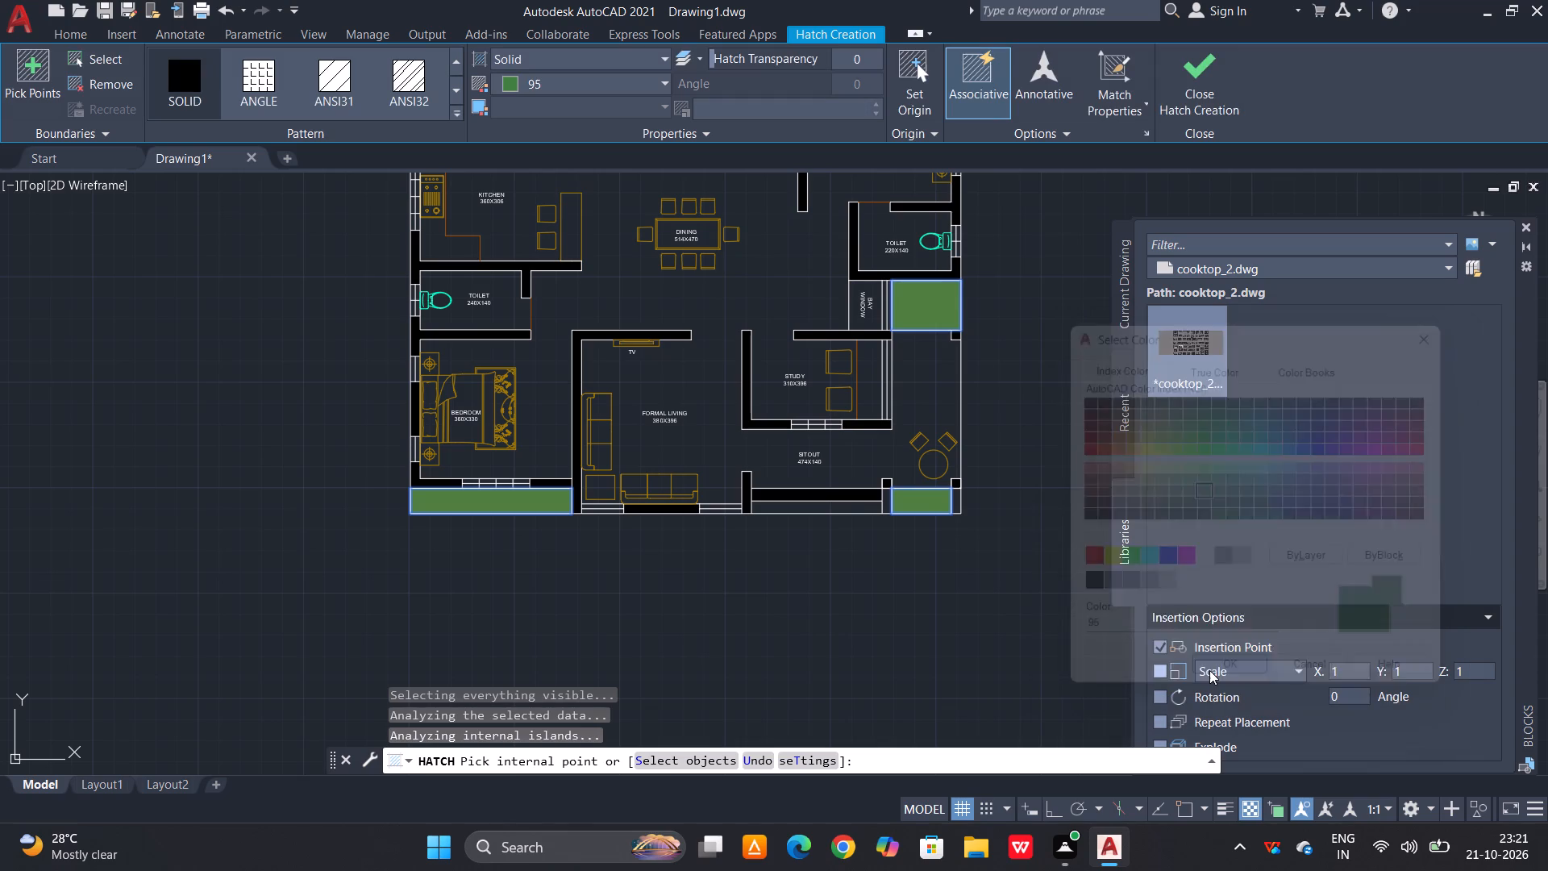
click(936, 311)
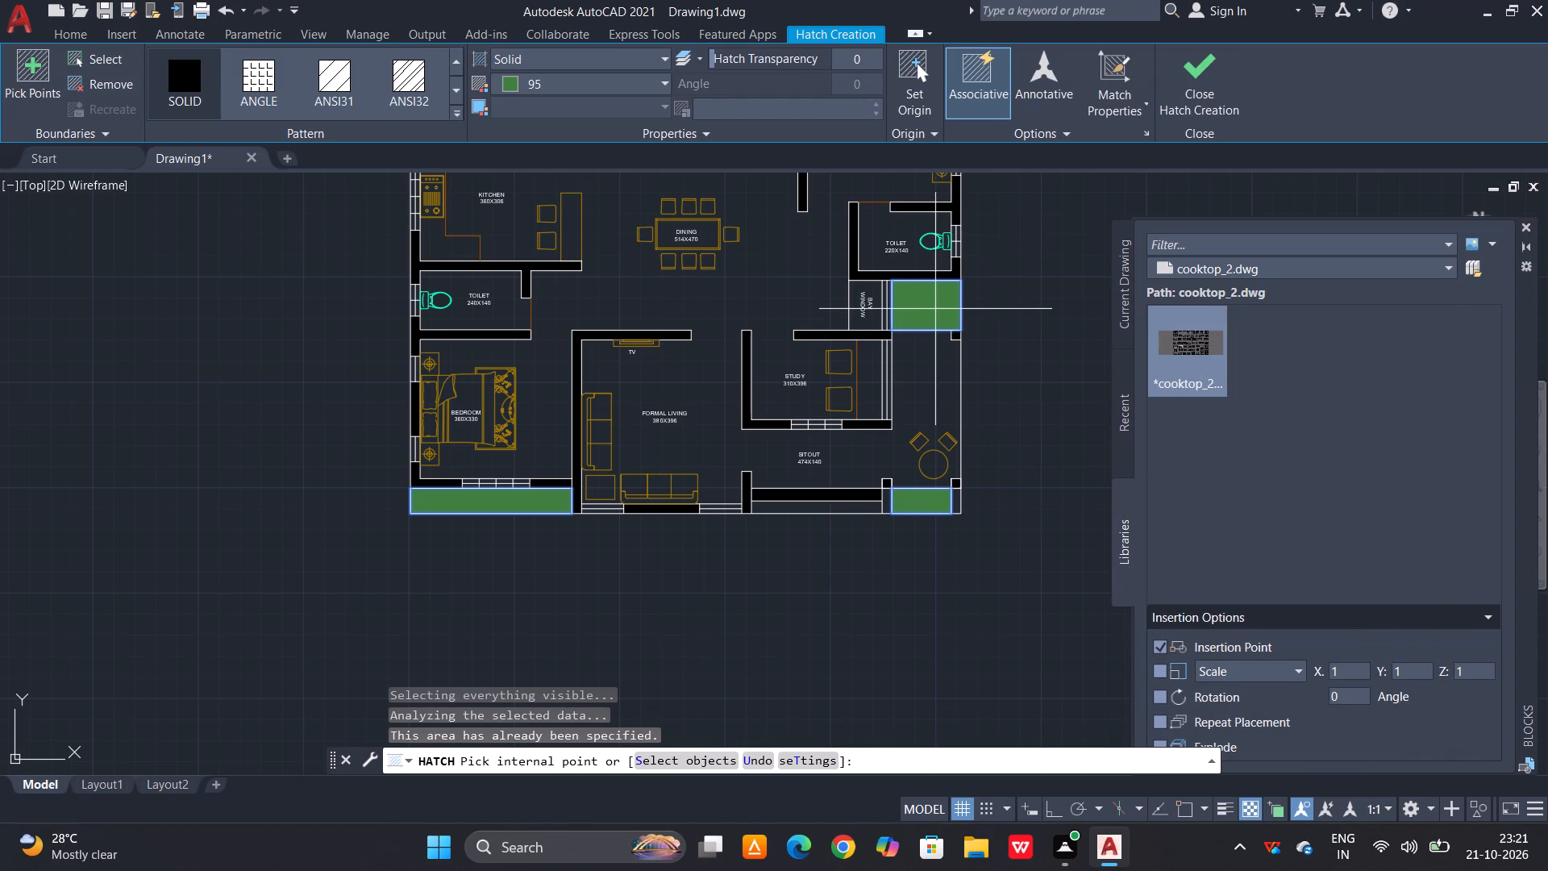
key(Escape)
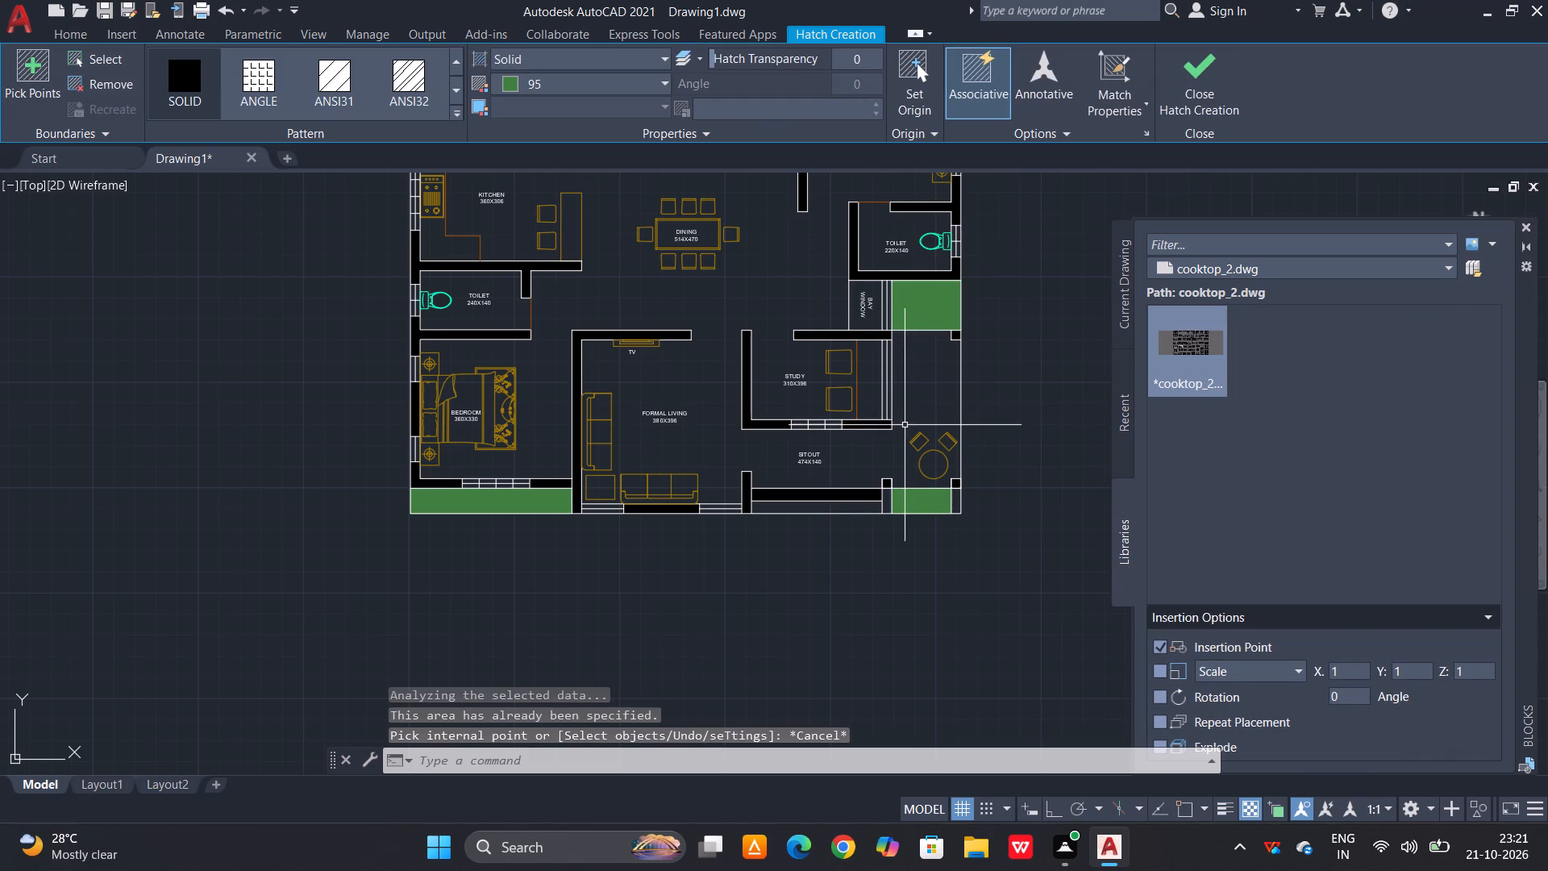
Copy the FORMAL LIVING room label to the empty space below the plan's front wall.
middle_drag(901, 556, 780, 586)
scroll(851, 477, down, 1)
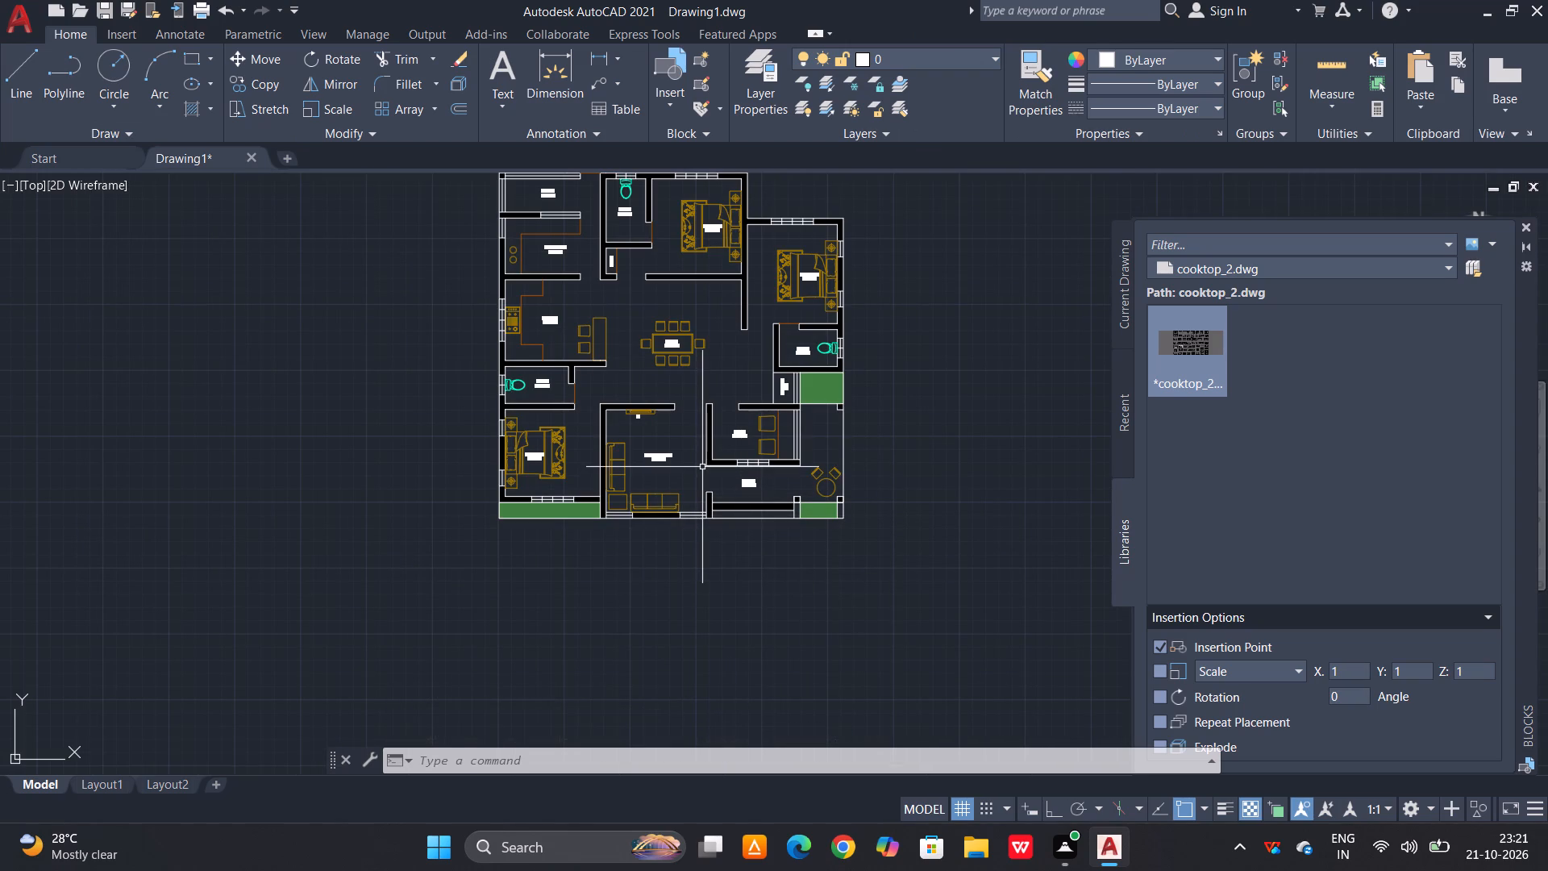
middle_drag(675, 539, 684, 448)
scroll(671, 397, up, 2)
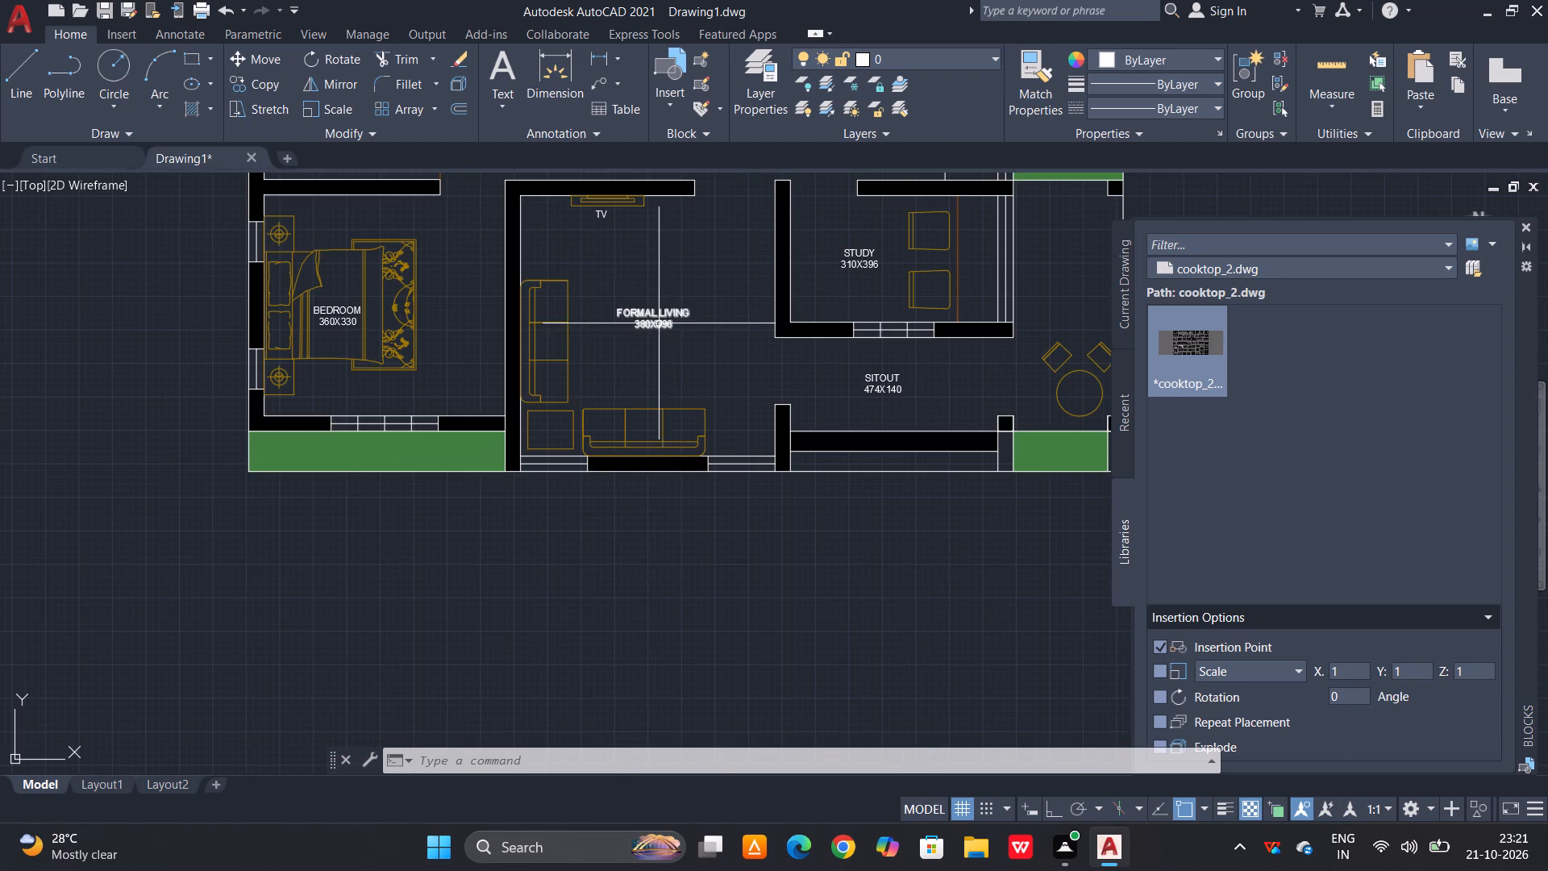
click(658, 323)
text(CO)
key(space)
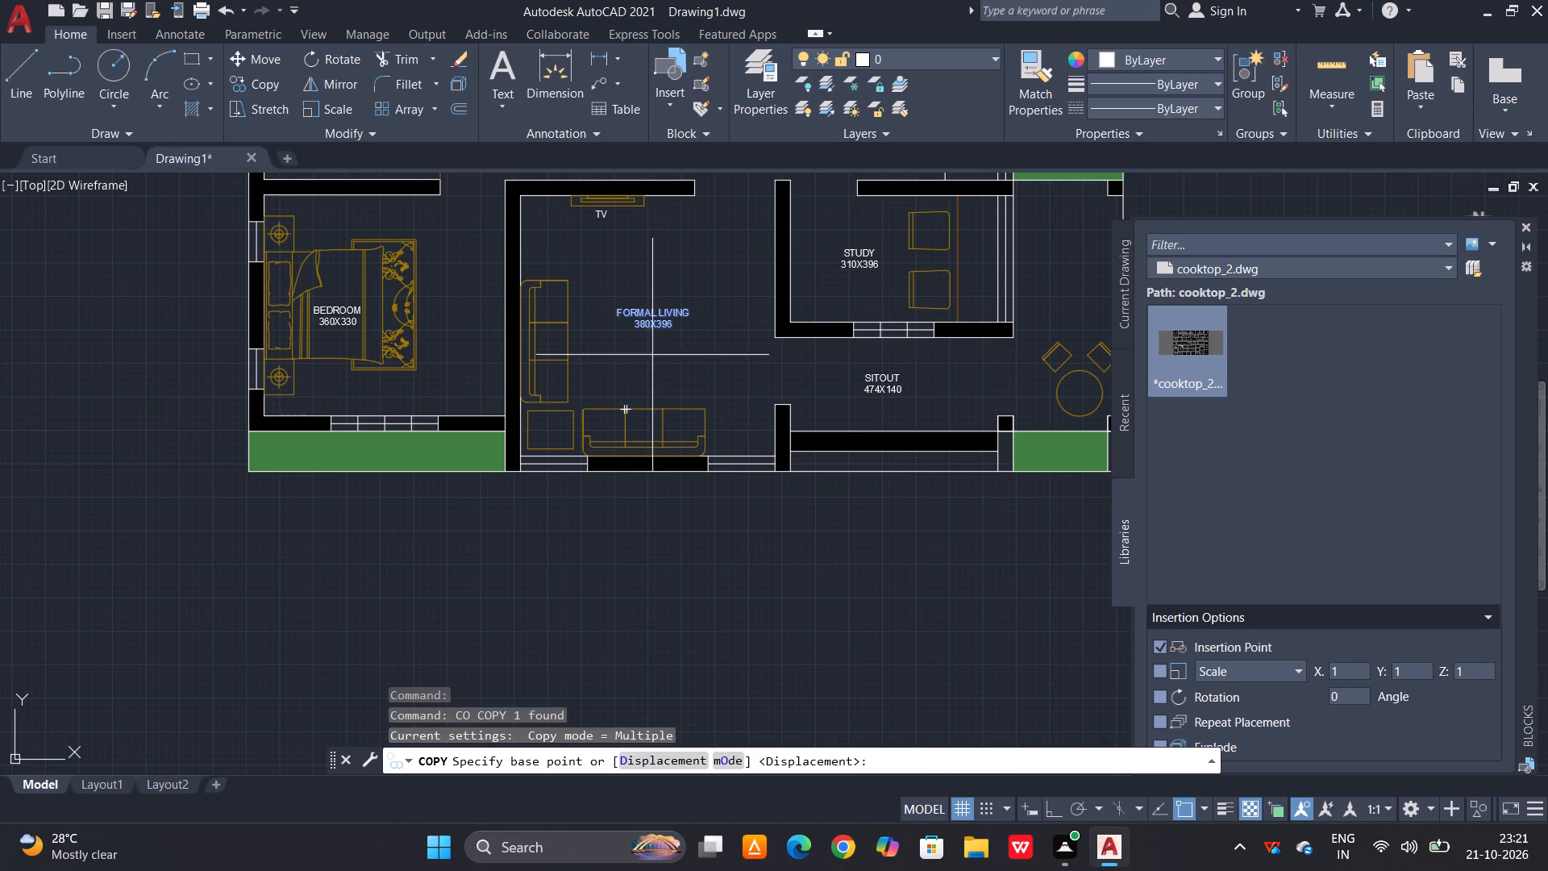
click(660, 315)
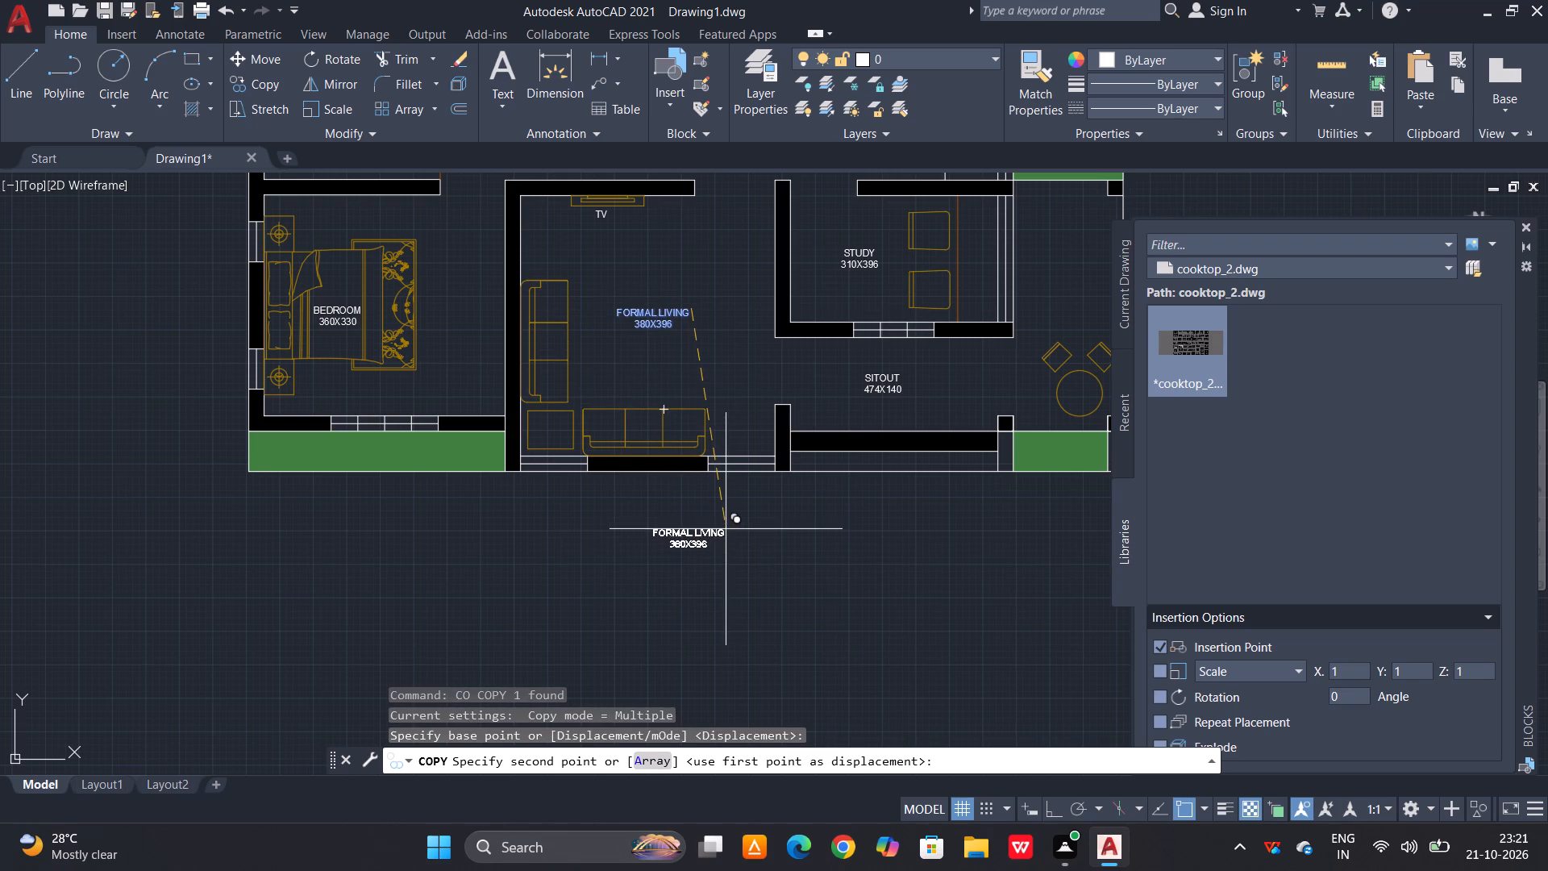
click(726, 529)
scroll(672, 579, up, 2)
key(Escape)
Replace the copied label's first line with GROUND FLOOR PLAN and widen the text box so it fits on one line.
double_click(749, 457)
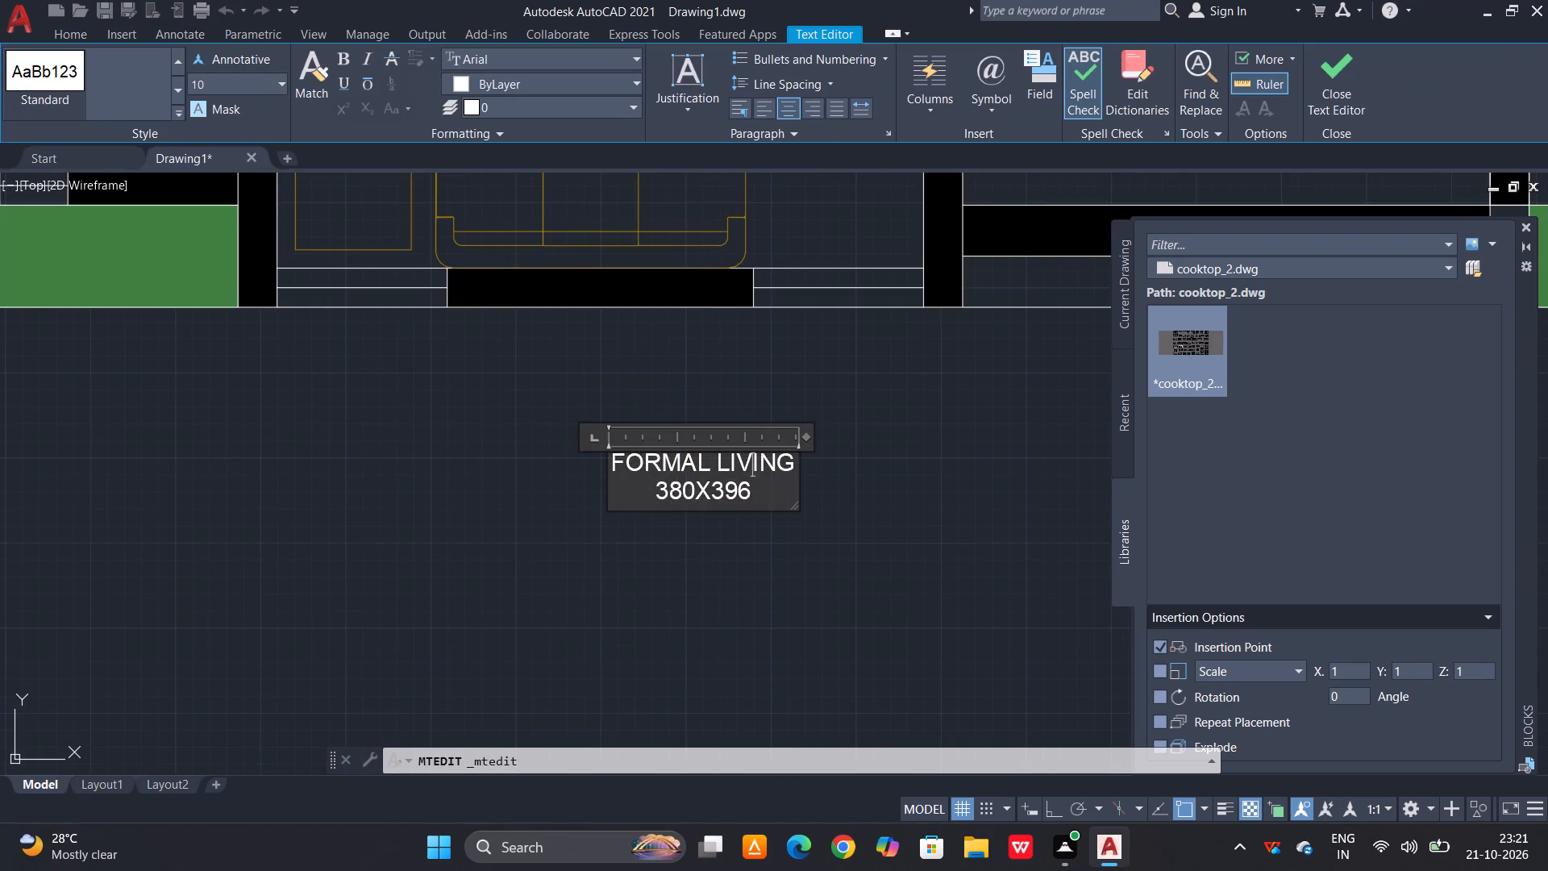
drag(792, 461, 575, 459)
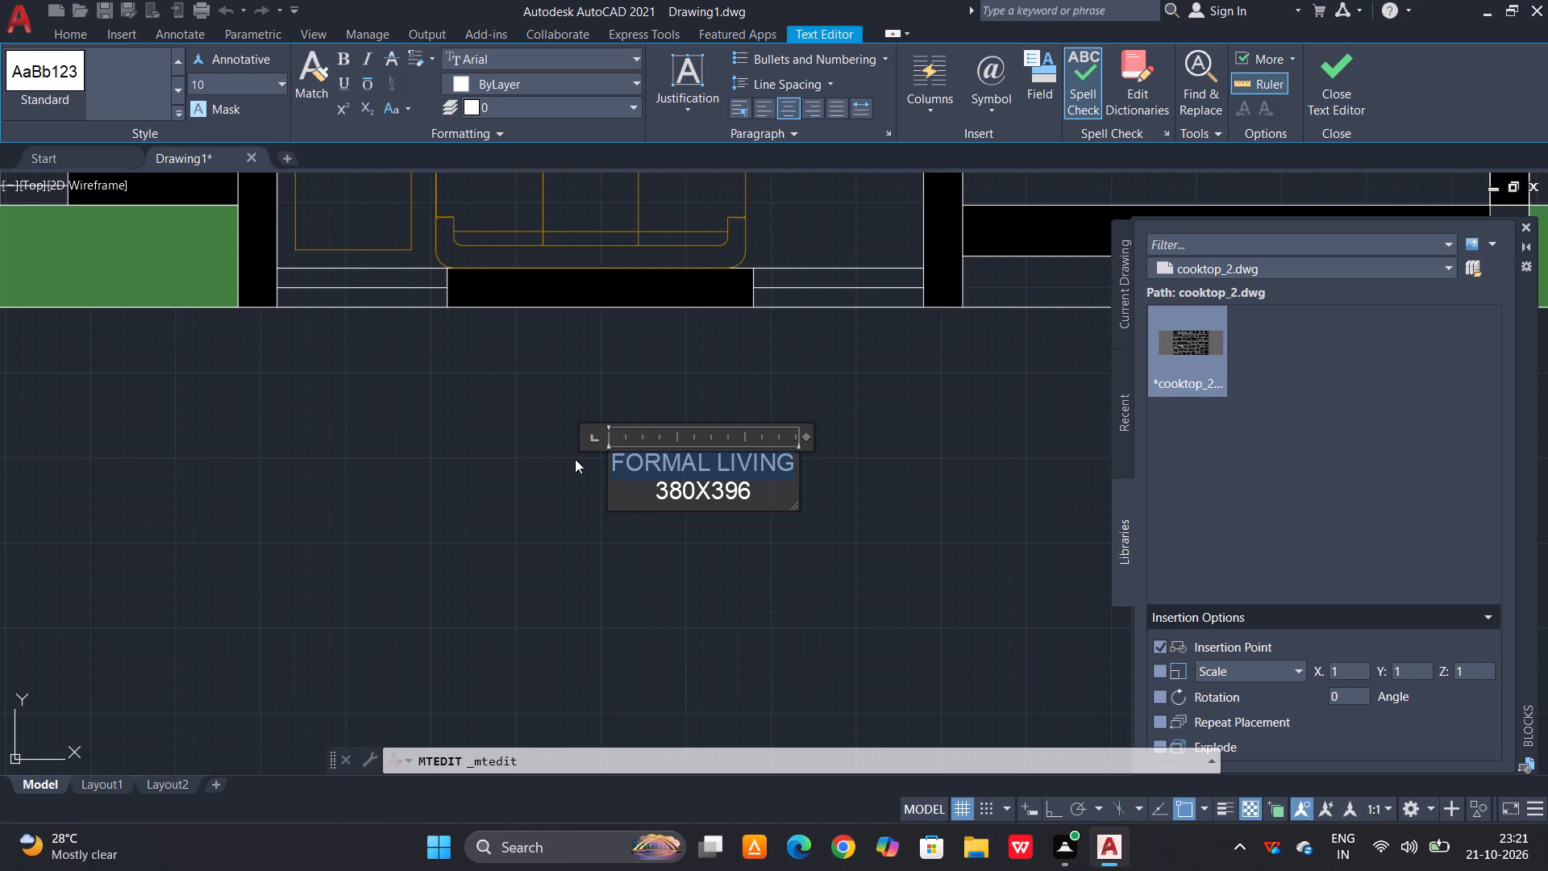
text(GROUND)
key(space)
text(FLOOR PLAN)
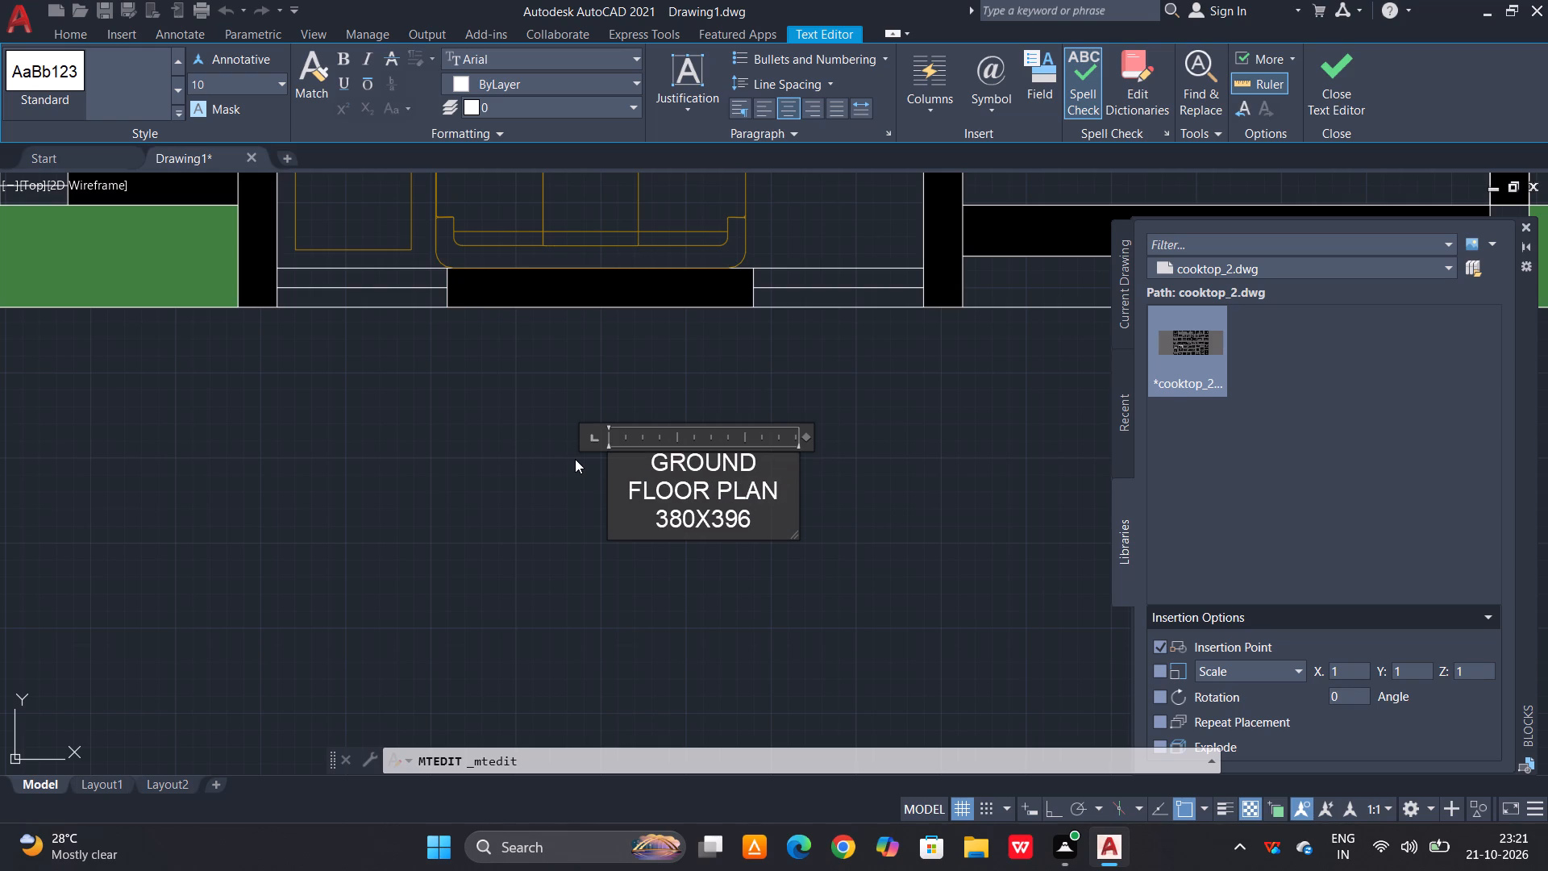
drag(809, 439, 898, 442)
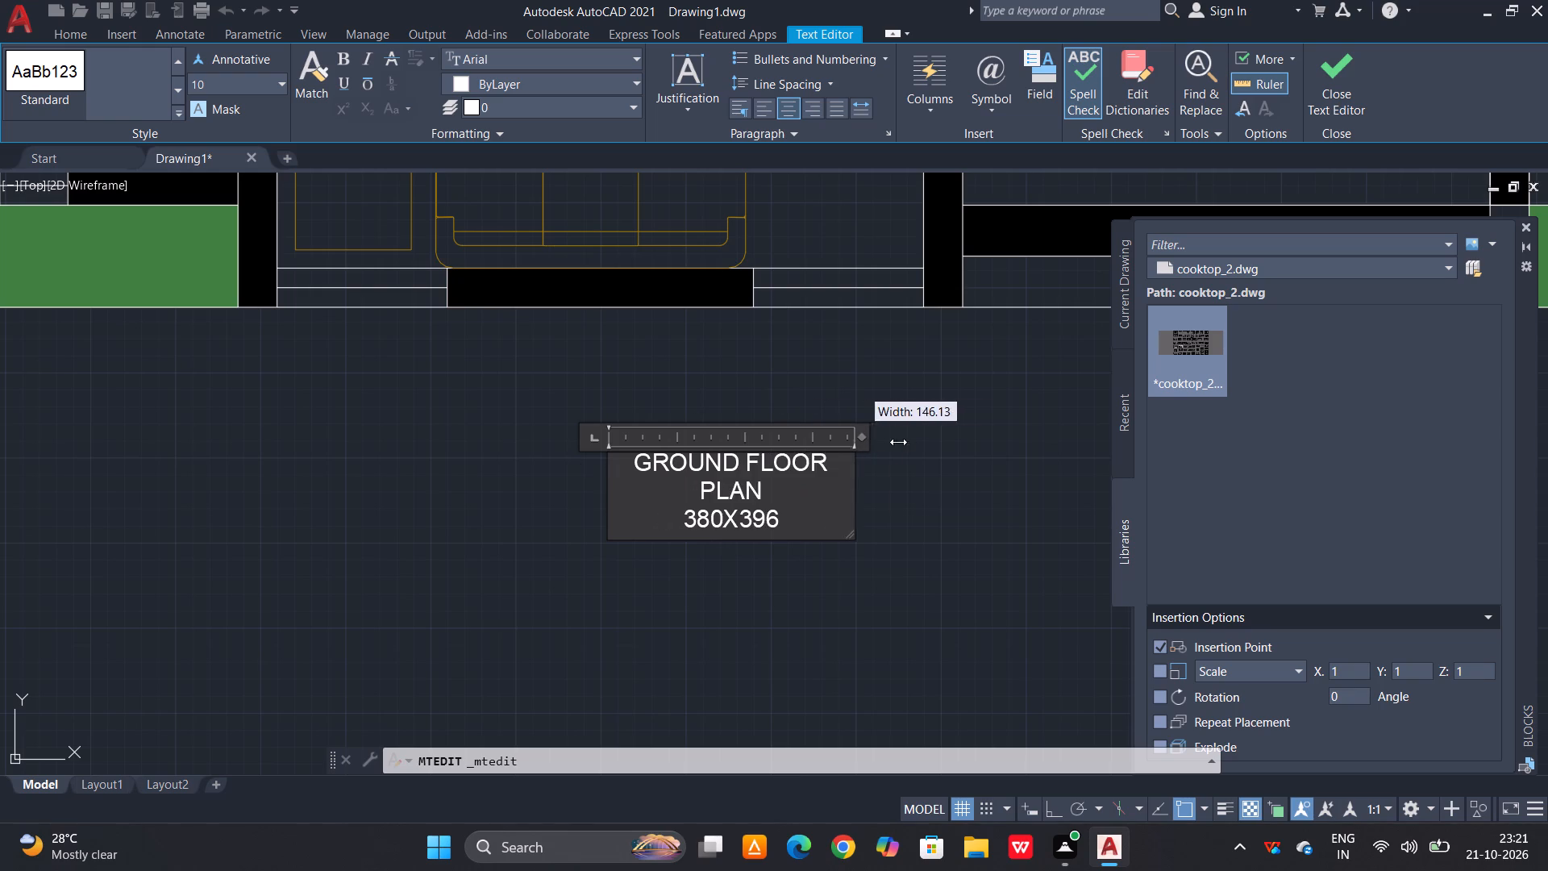
drag(898, 442, 927, 444)
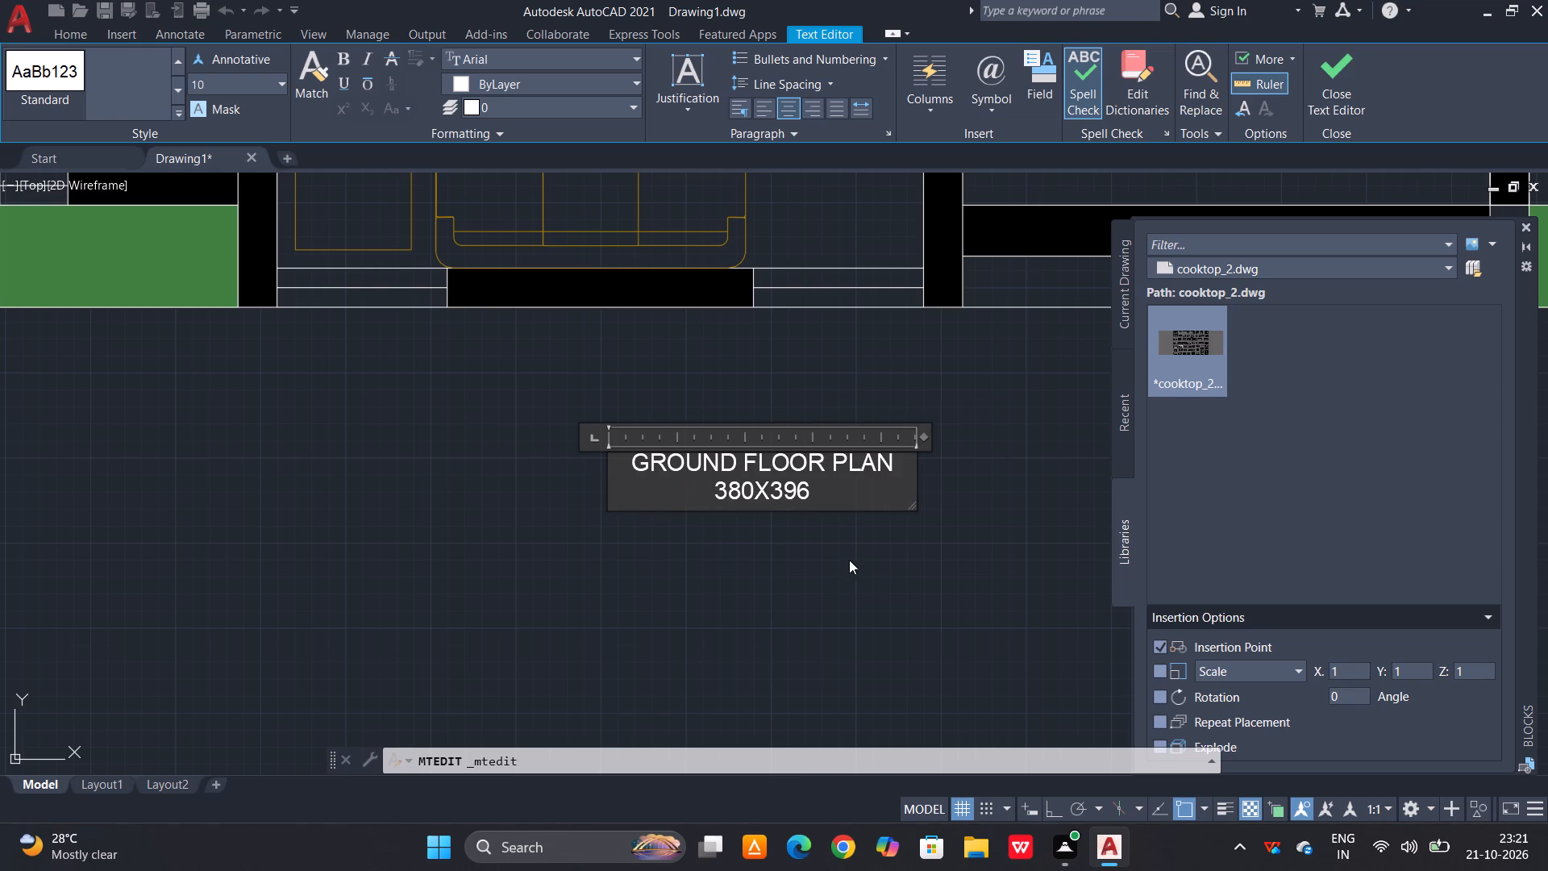
Replace the copied label's second line with 1718 SQ.FT.
drag(831, 491, 688, 506)
key(1)
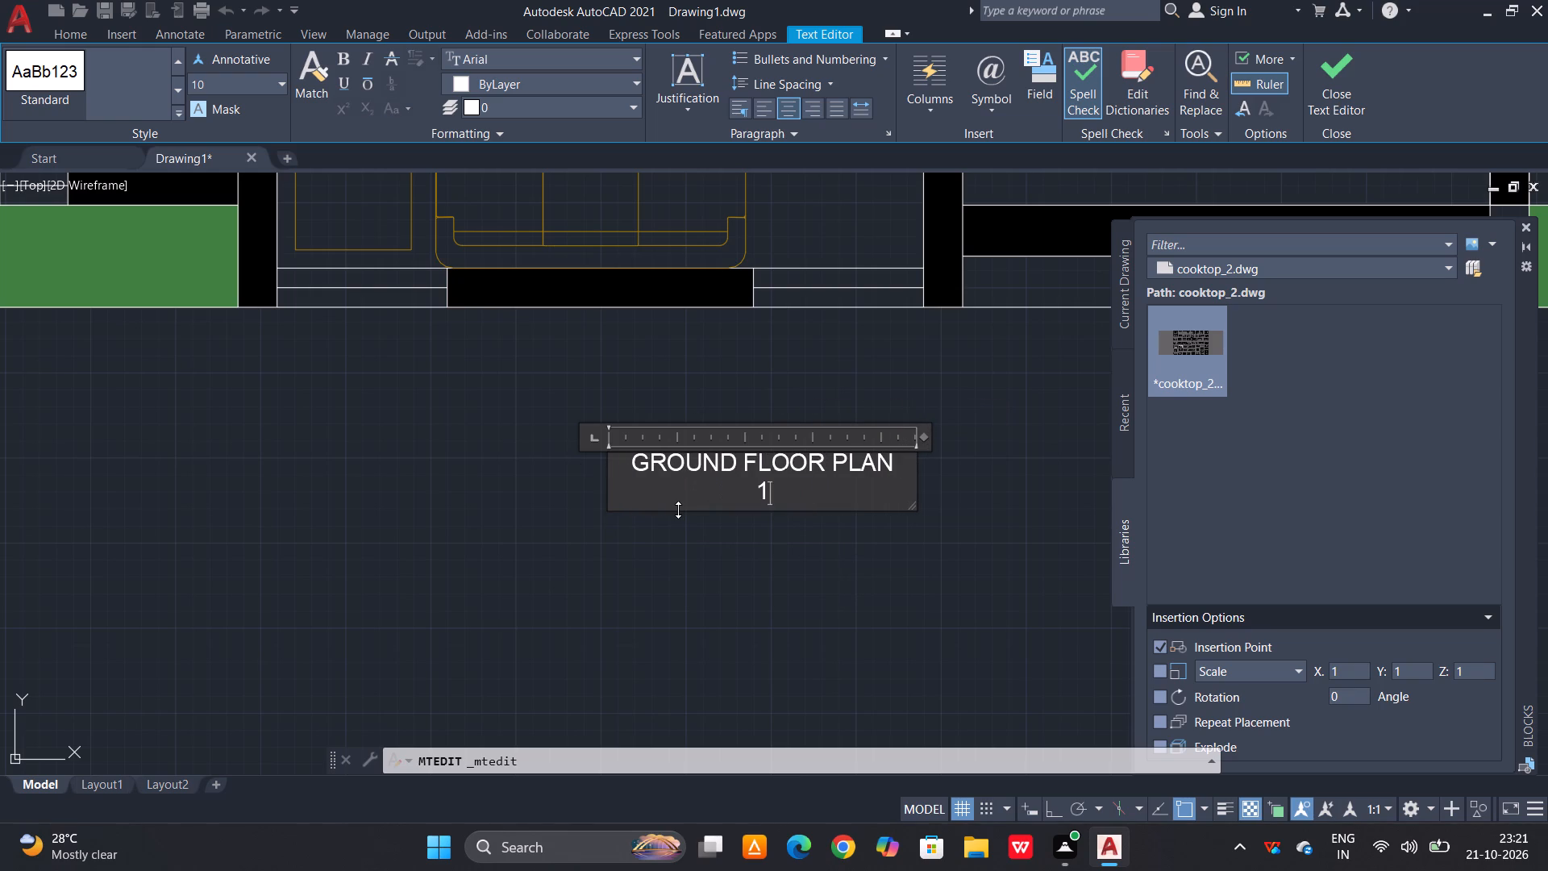
text(71)
key(8)
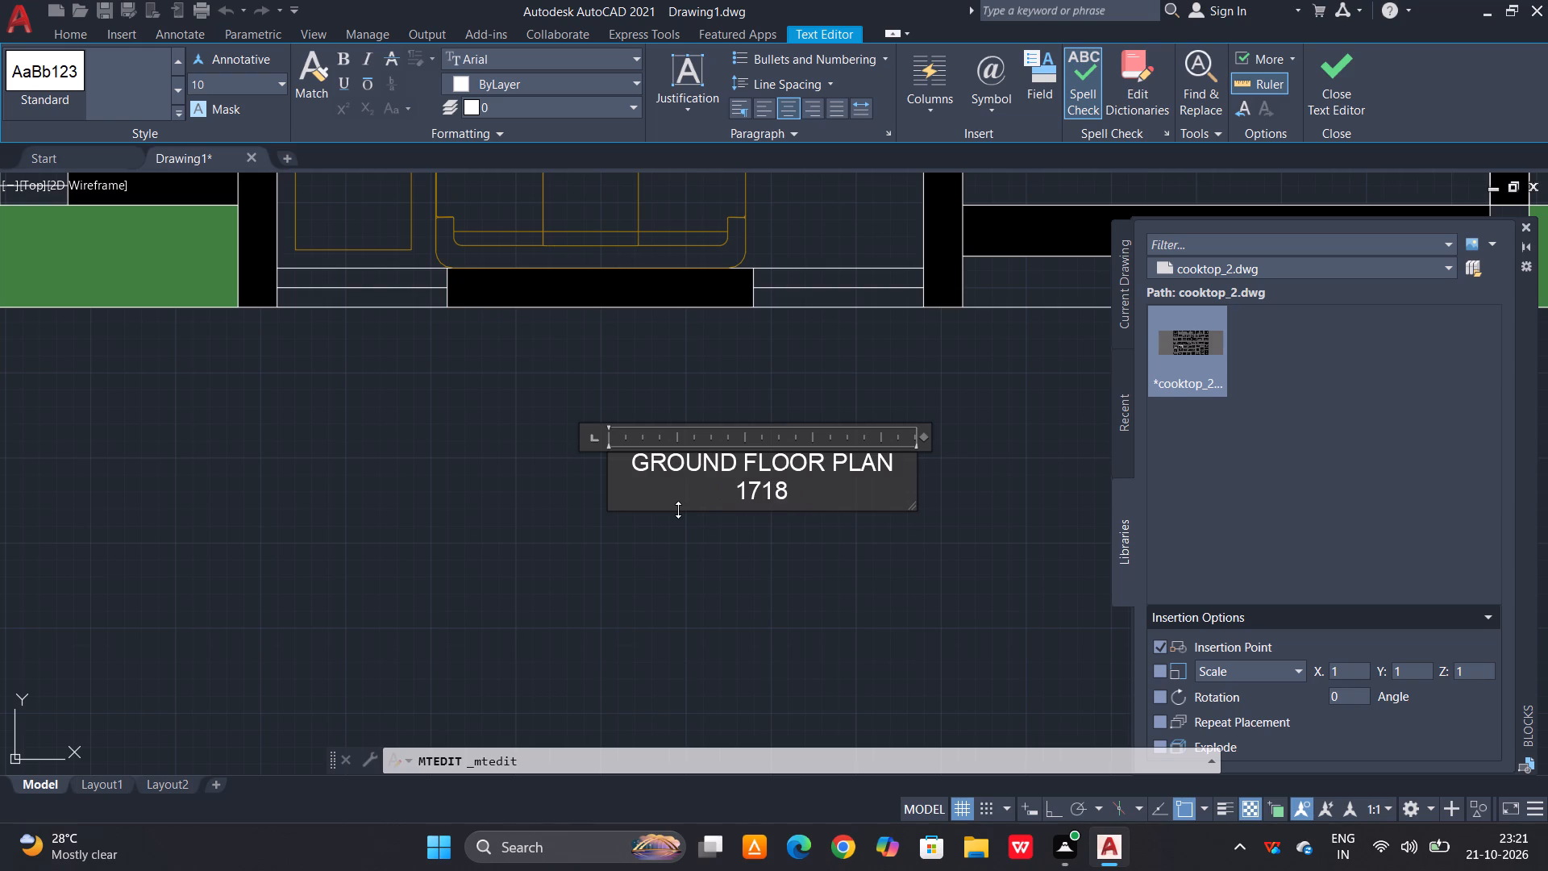
text(SQ.FT)
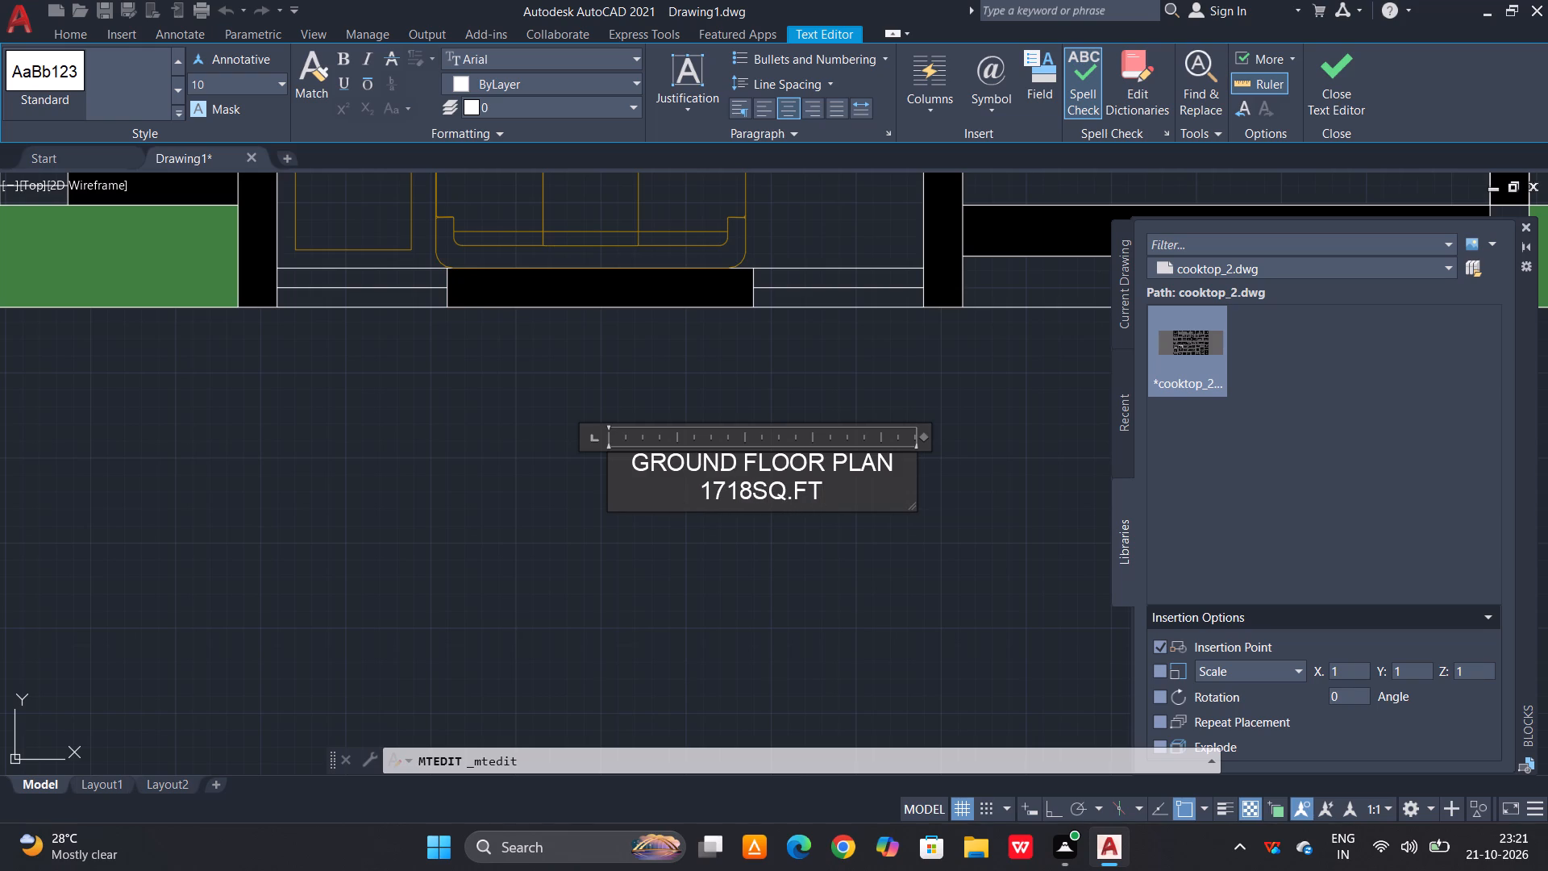
click(828, 488)
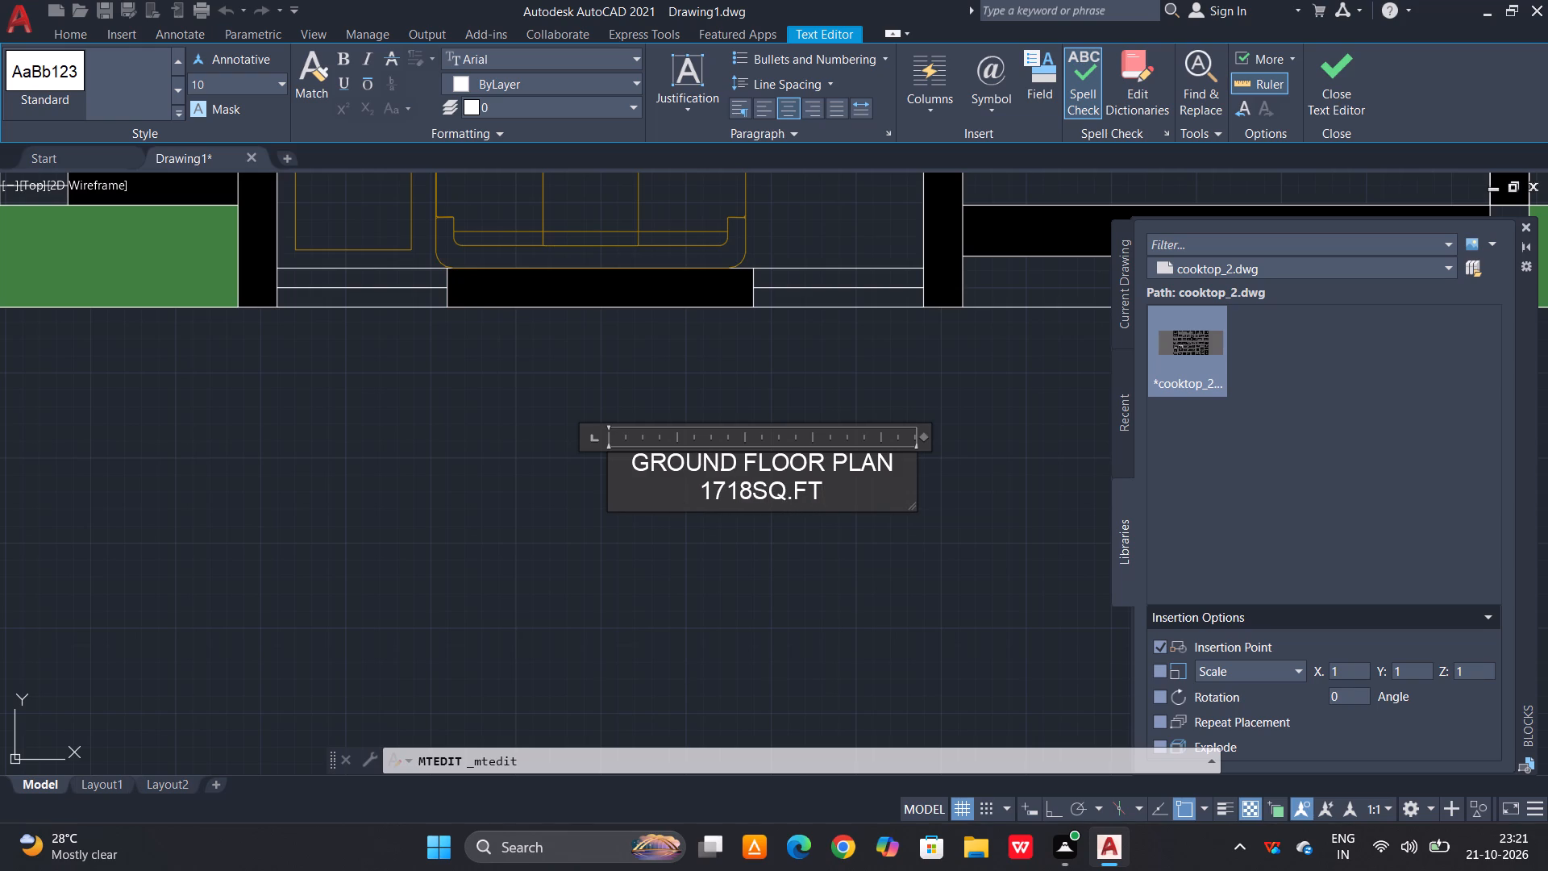
click(753, 489)
key(space)
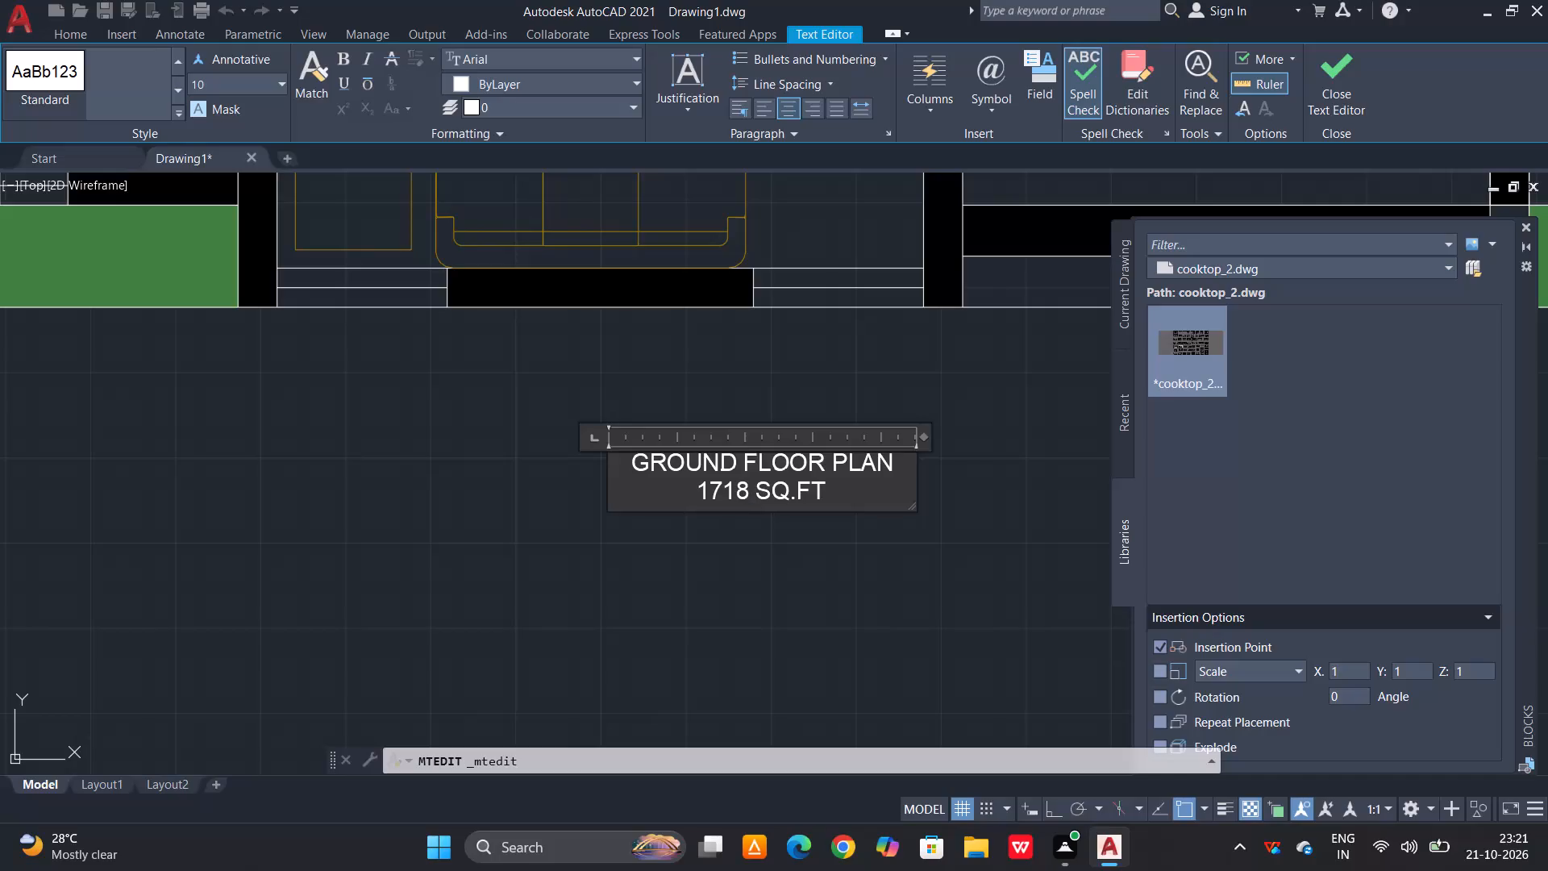
Set the height of both title lines to 20 and widen the text box so GROUND FLOOR PLAN fits on one line.
drag(828, 490, 582, 444)
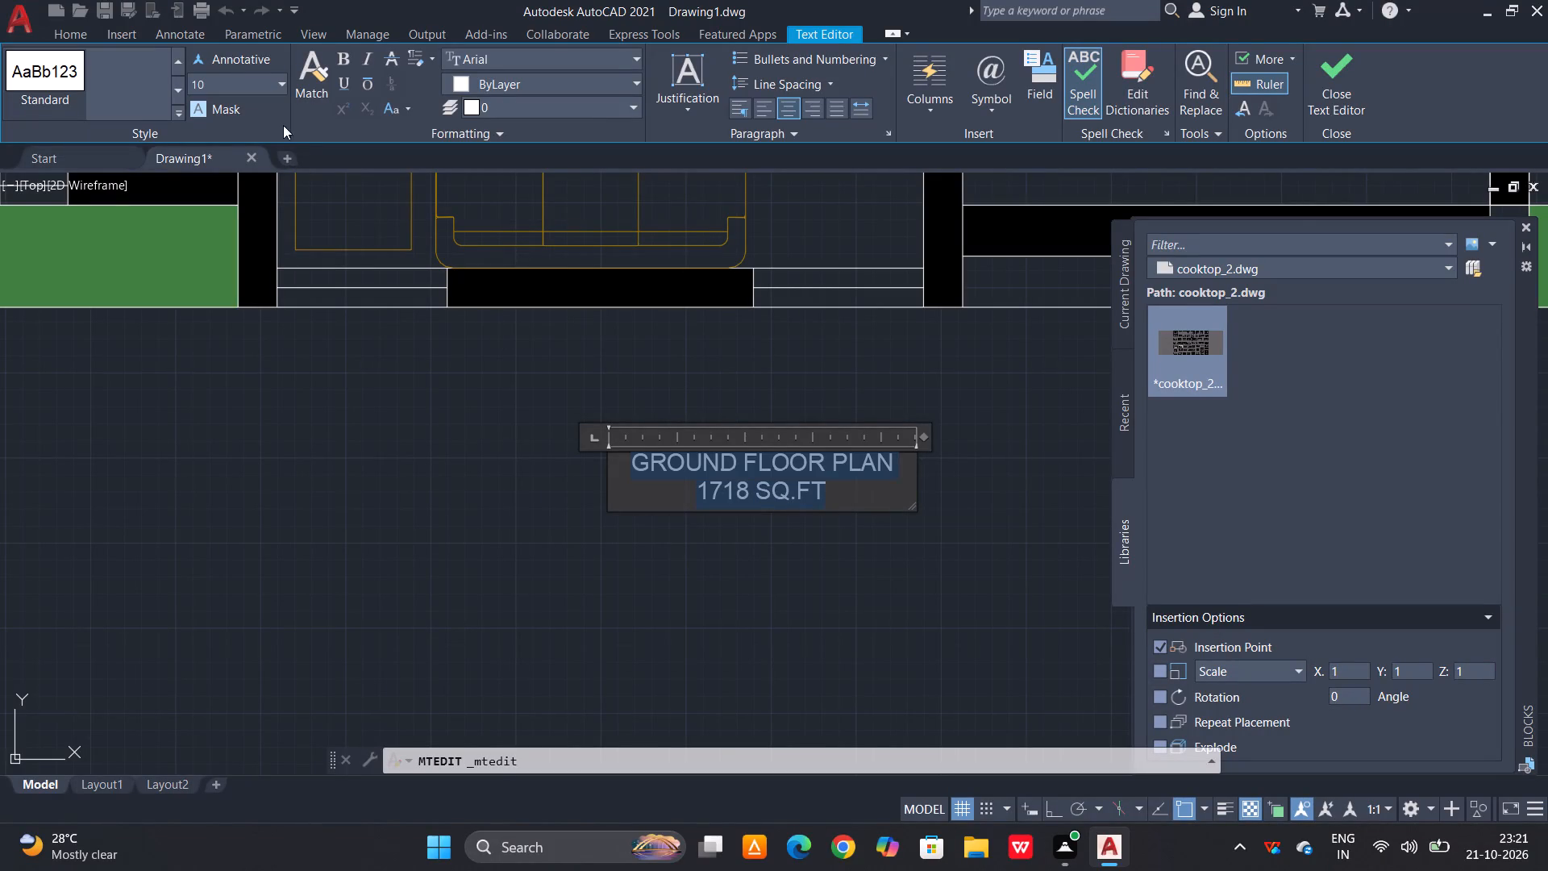
click(242, 85)
text(20)
key(Return)
scroll(374, 637, down, 1)
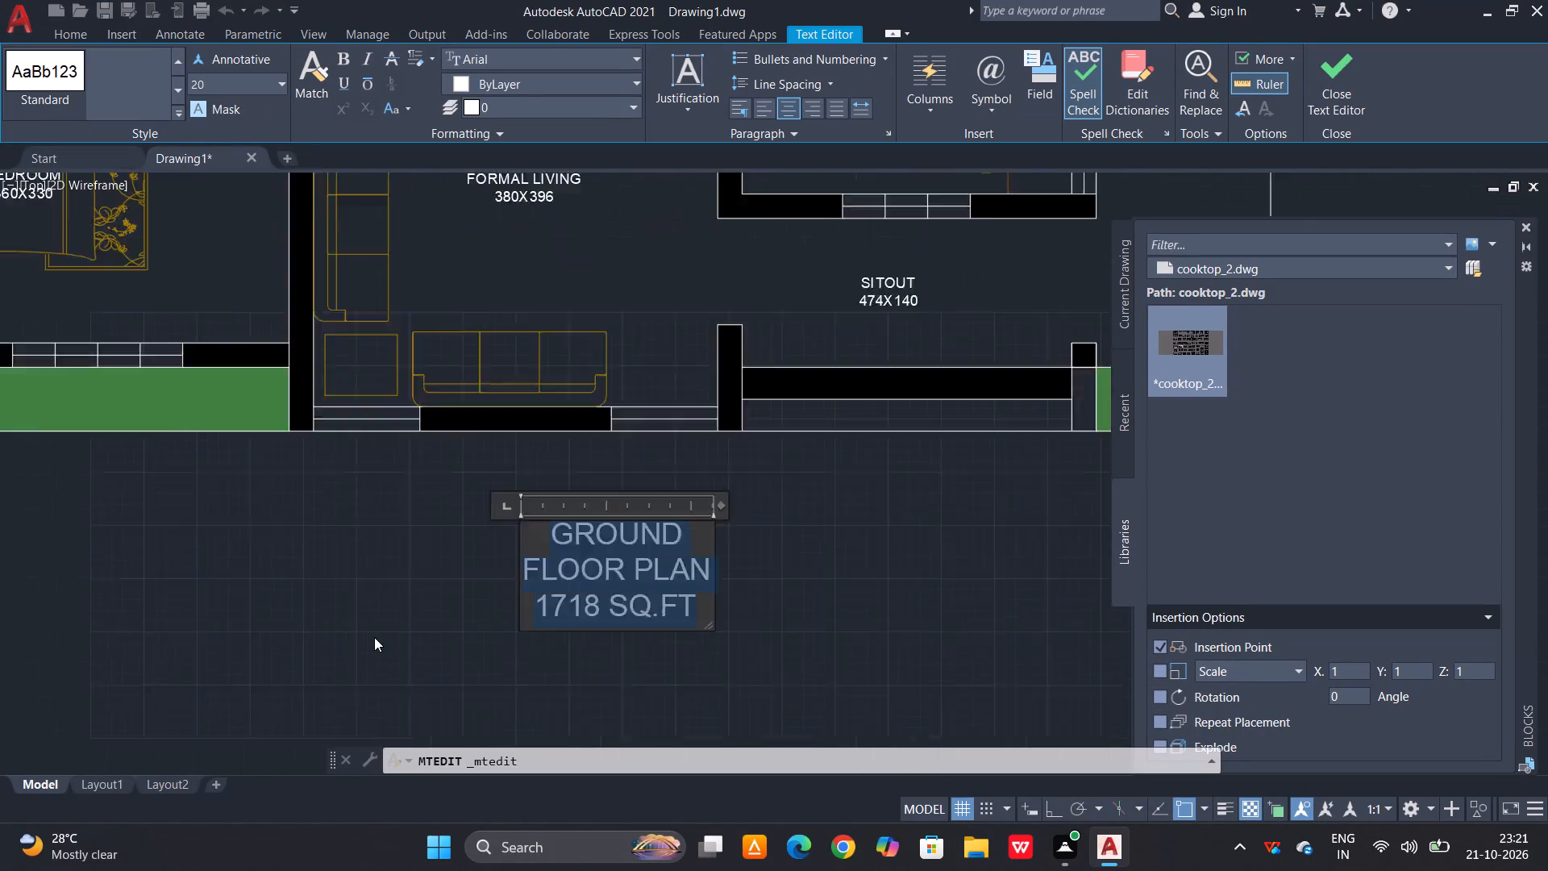
scroll(374, 637, down, 1)
drag(589, 548, 825, 579)
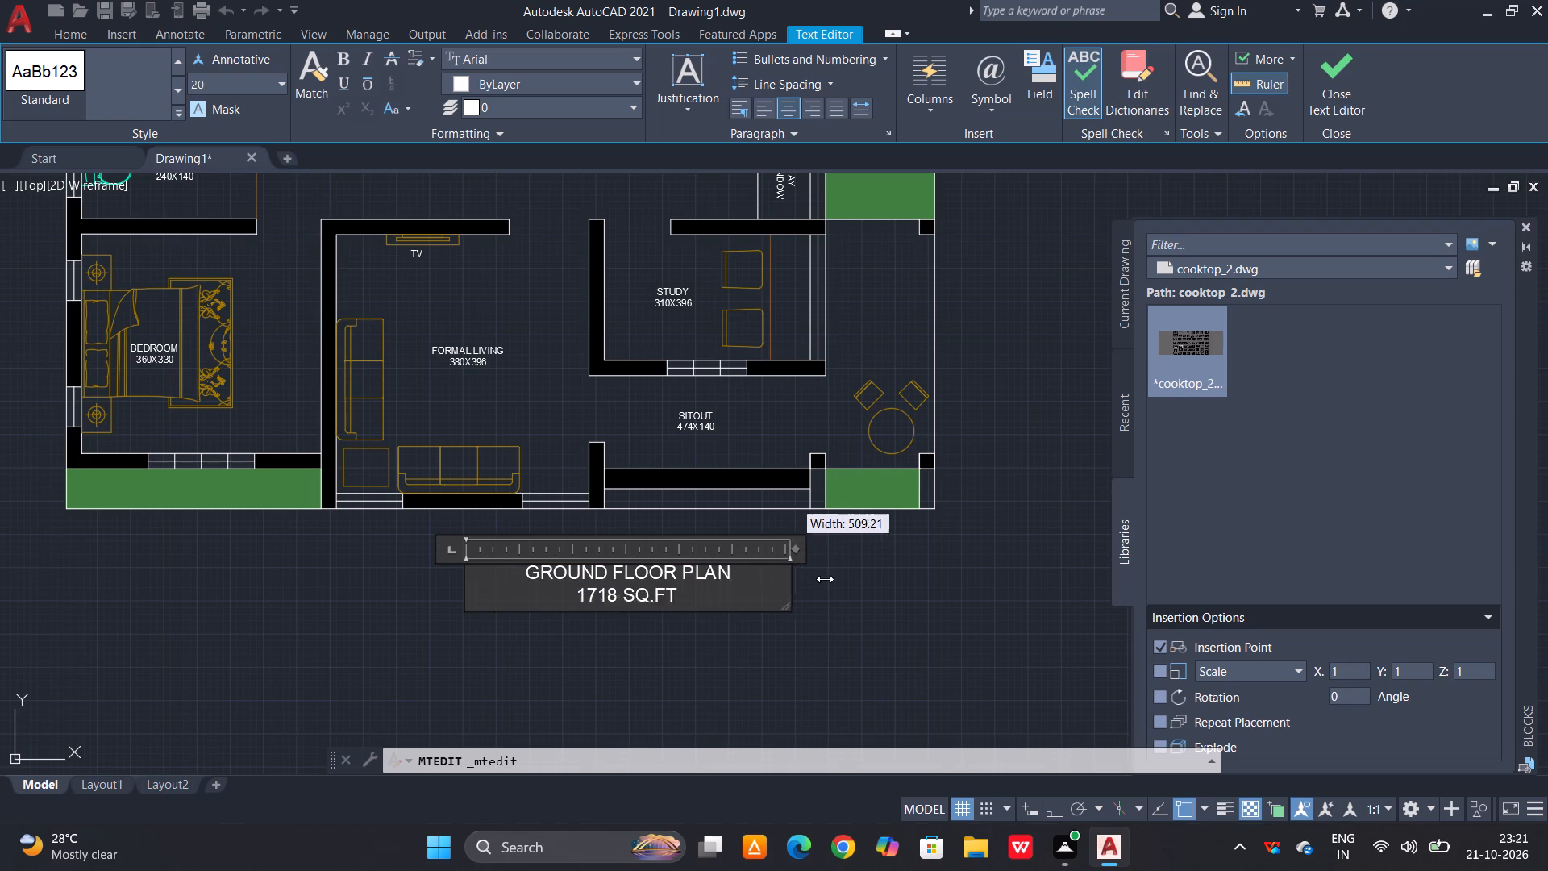
drag(825, 579, 809, 577)
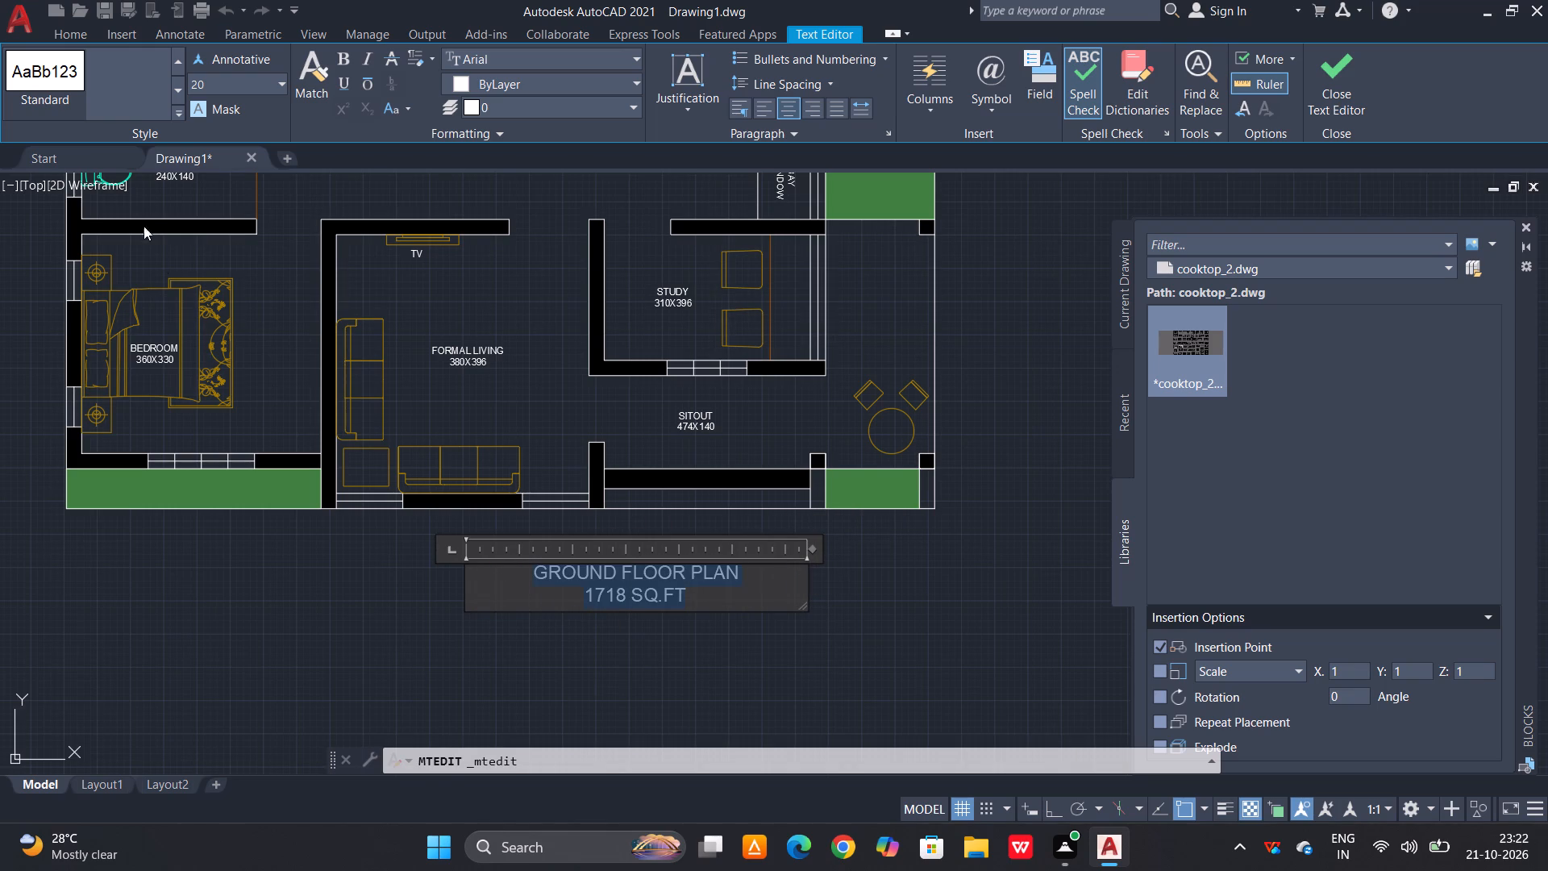
Make the whole title bold and italic, and finish the text edit.
click(364, 58)
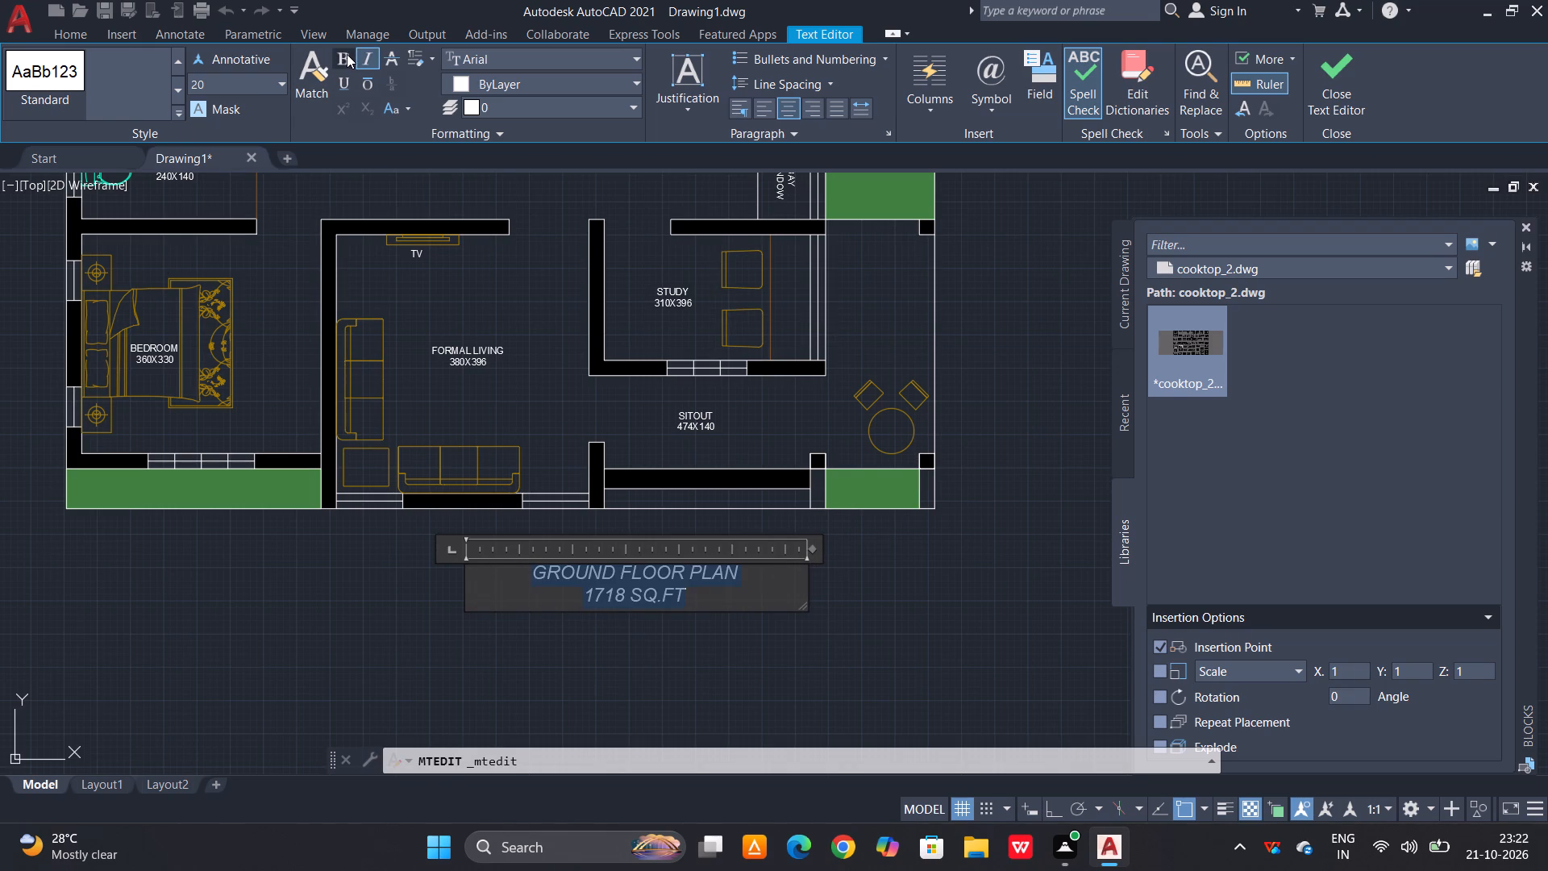
click(345, 54)
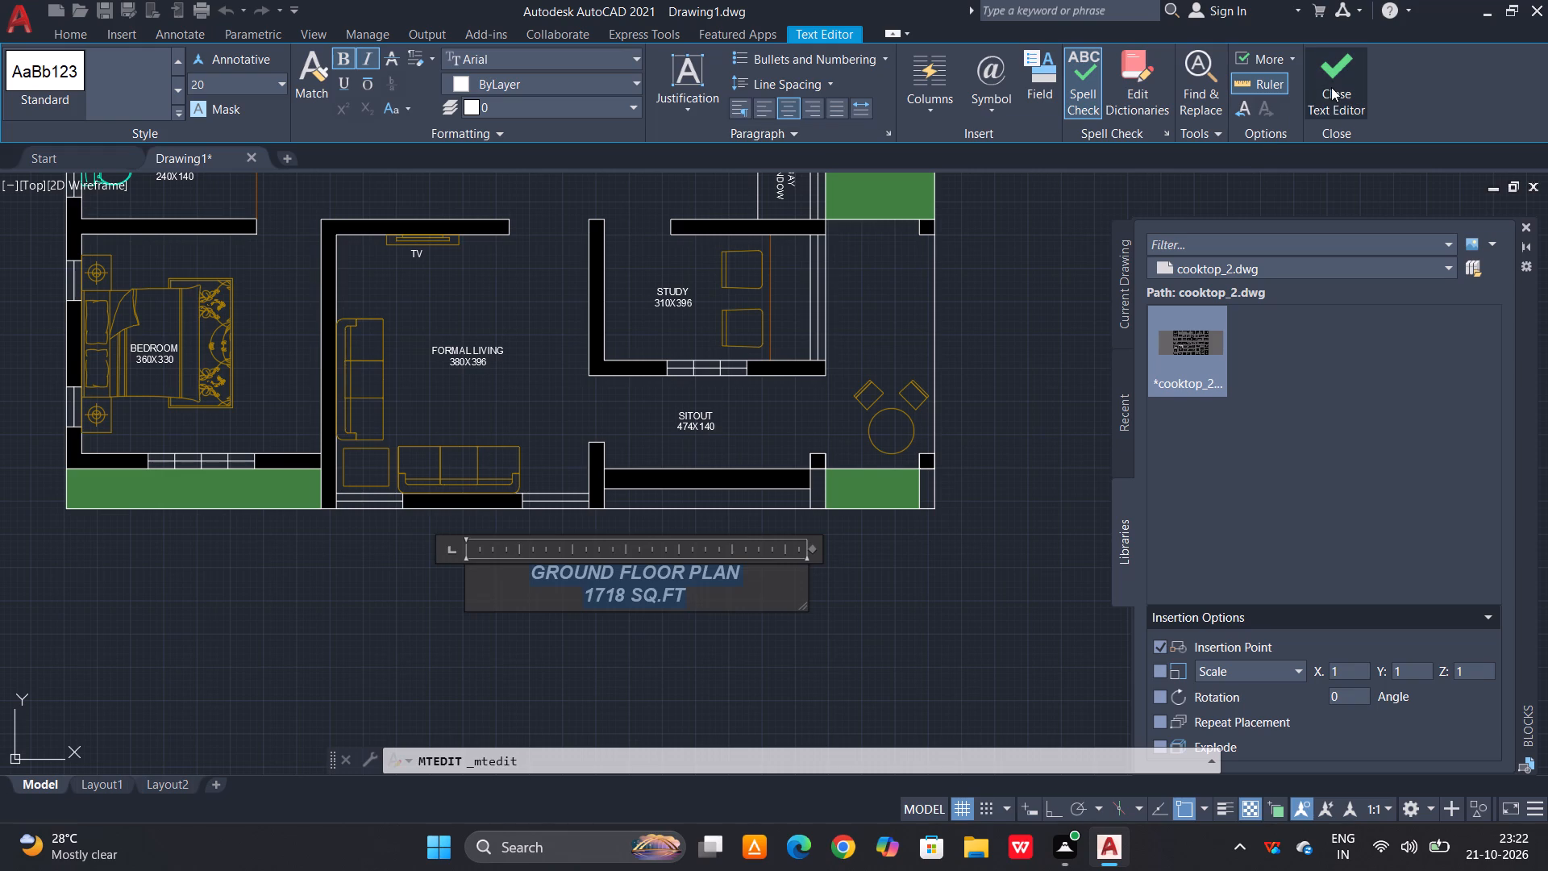
click(1331, 86)
Move the GROUND FLOOR PLAN title so it sits centrally beneath the front of the house plan.
scroll(754, 497, down, 2)
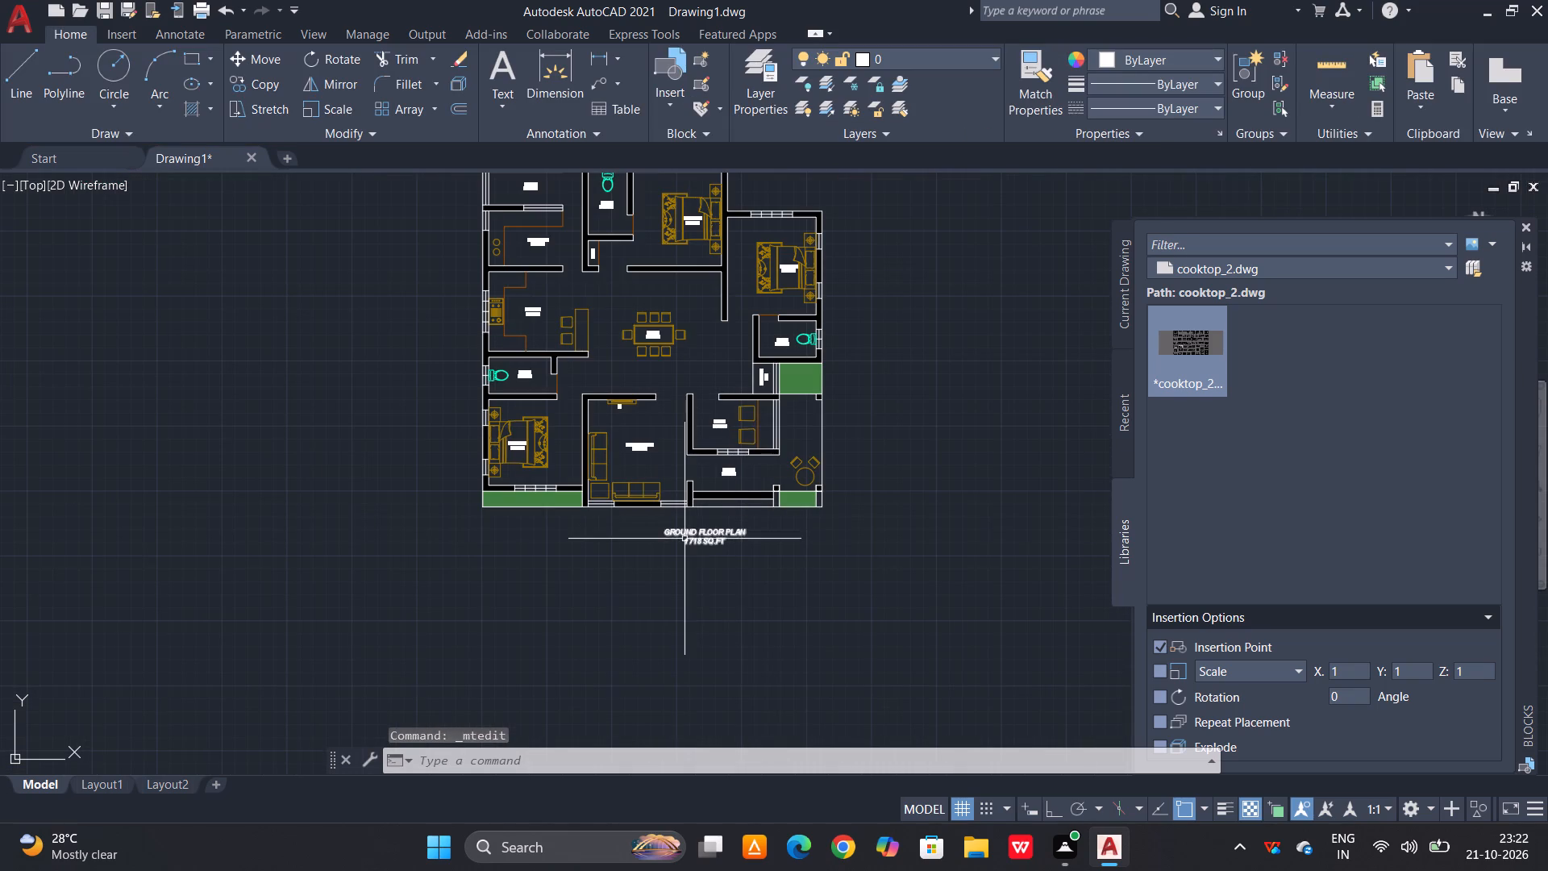
click(684, 536)
text(M)
key(space)
click(685, 532)
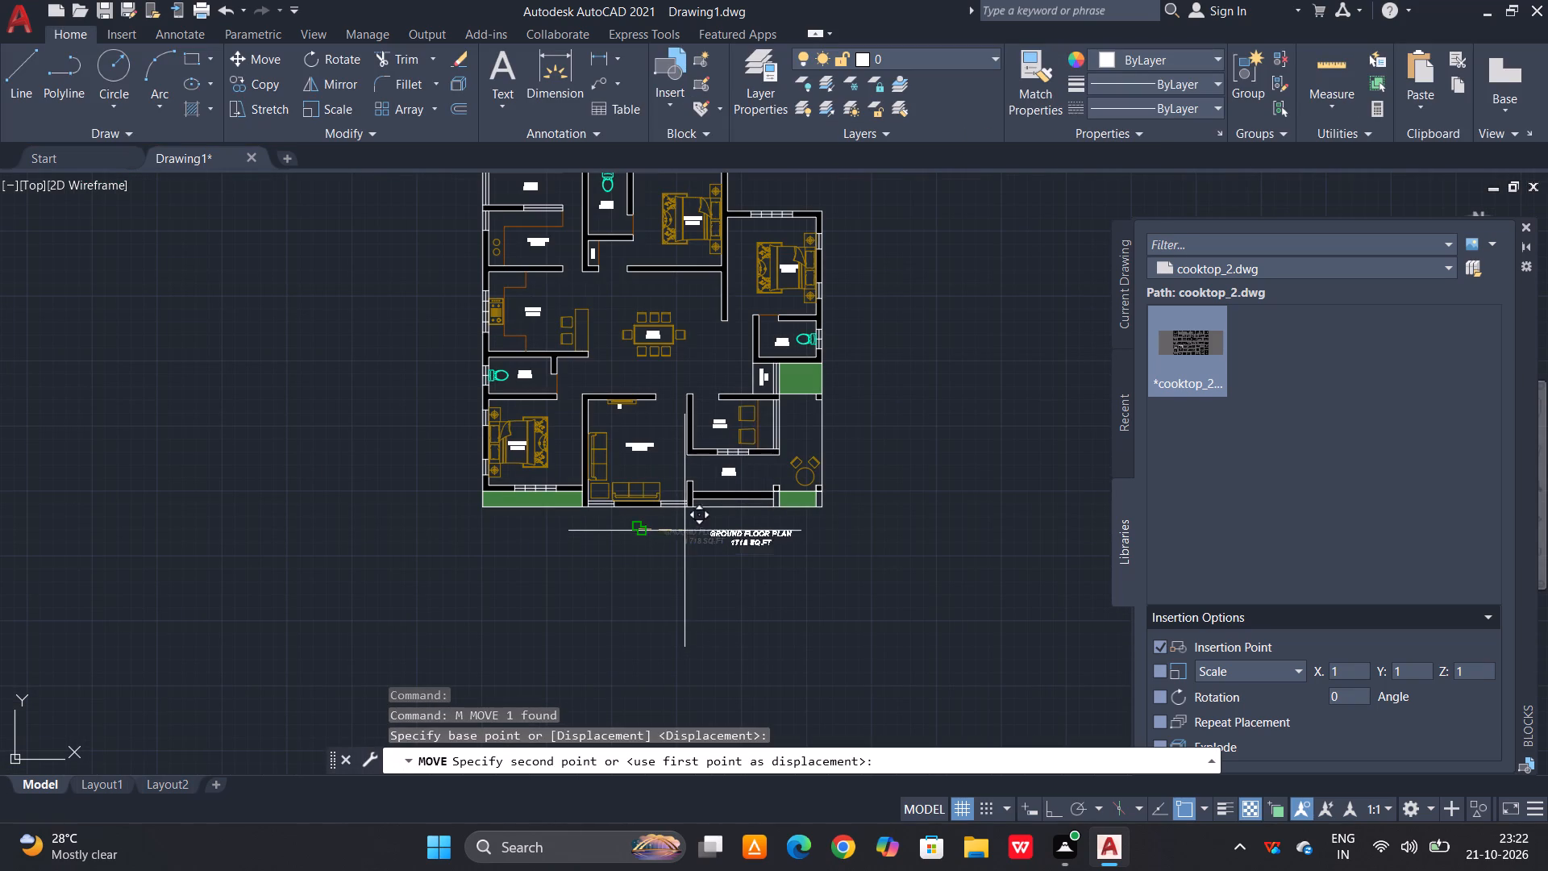
click(585, 524)
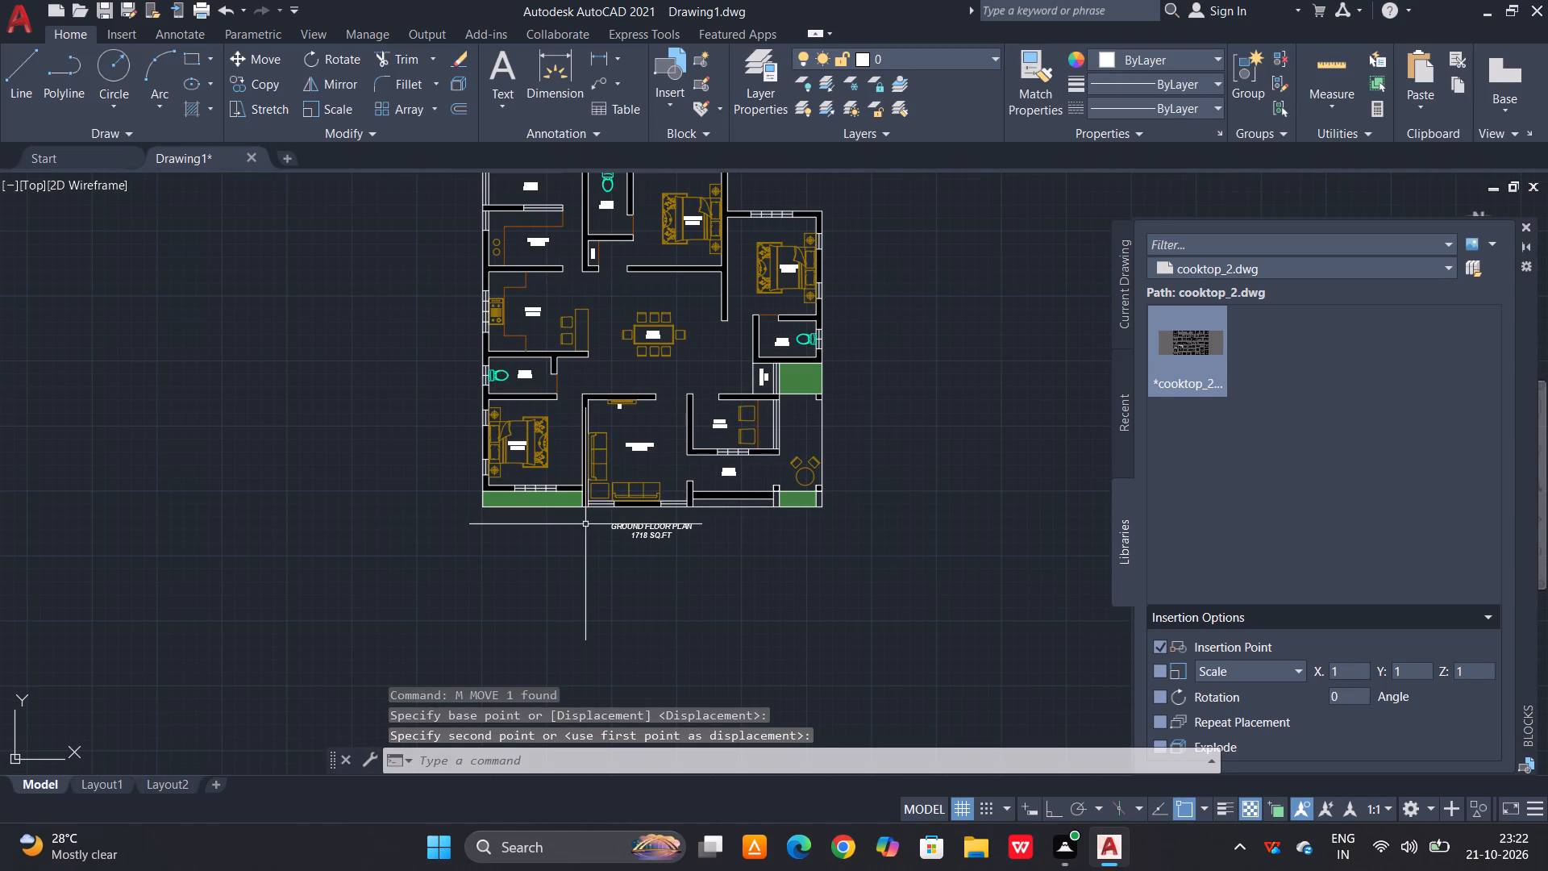
Examine the title placement and the rooms across the whole floor plan.
middle_drag(714, 360, 705, 428)
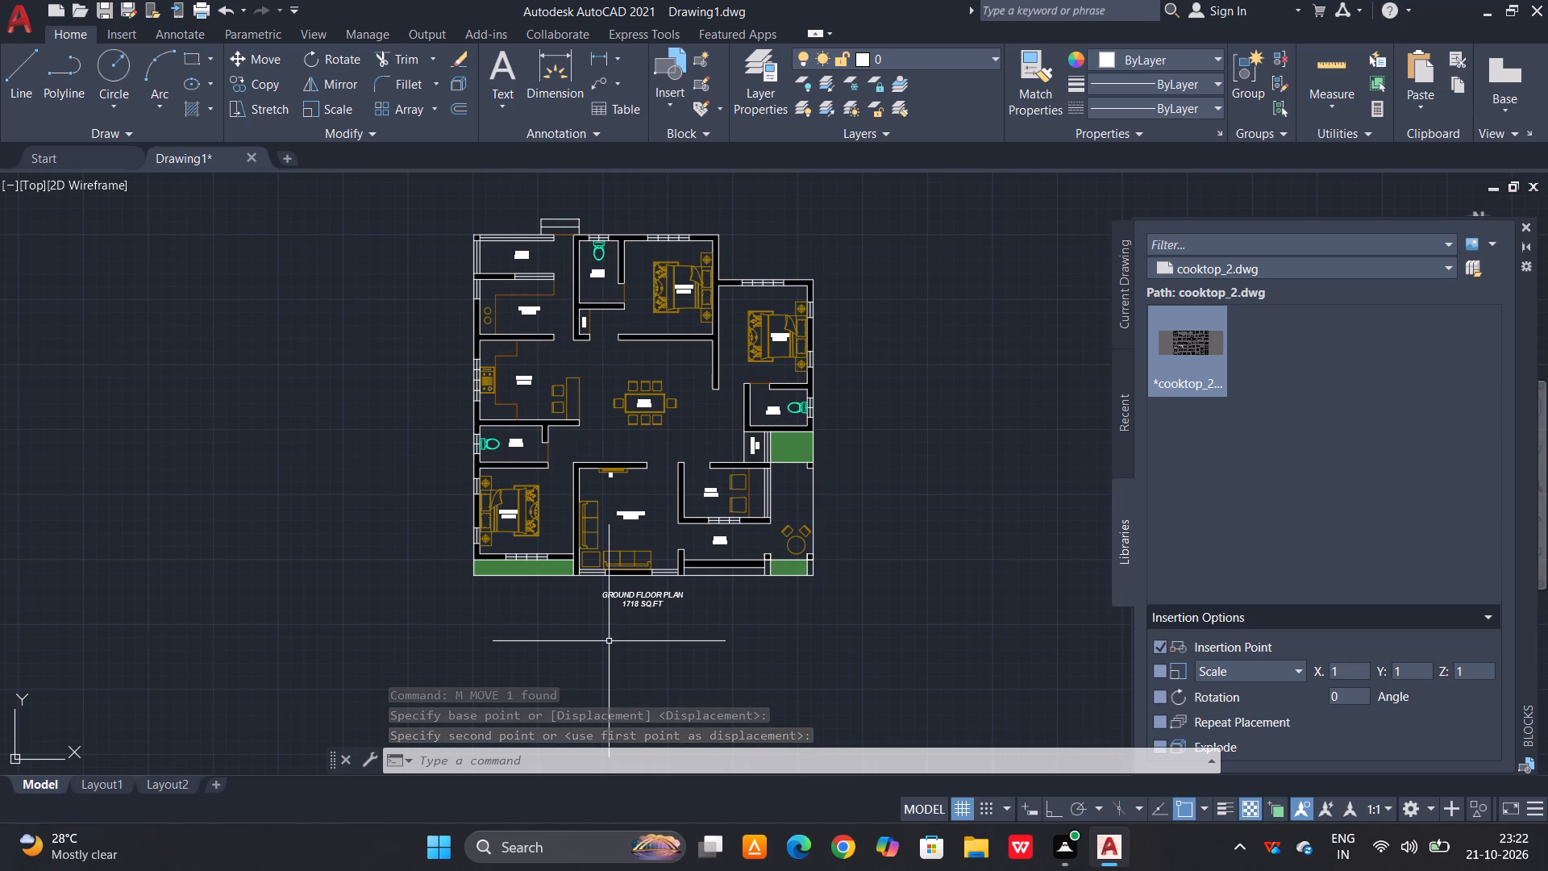
scroll(602, 619, up, 1)
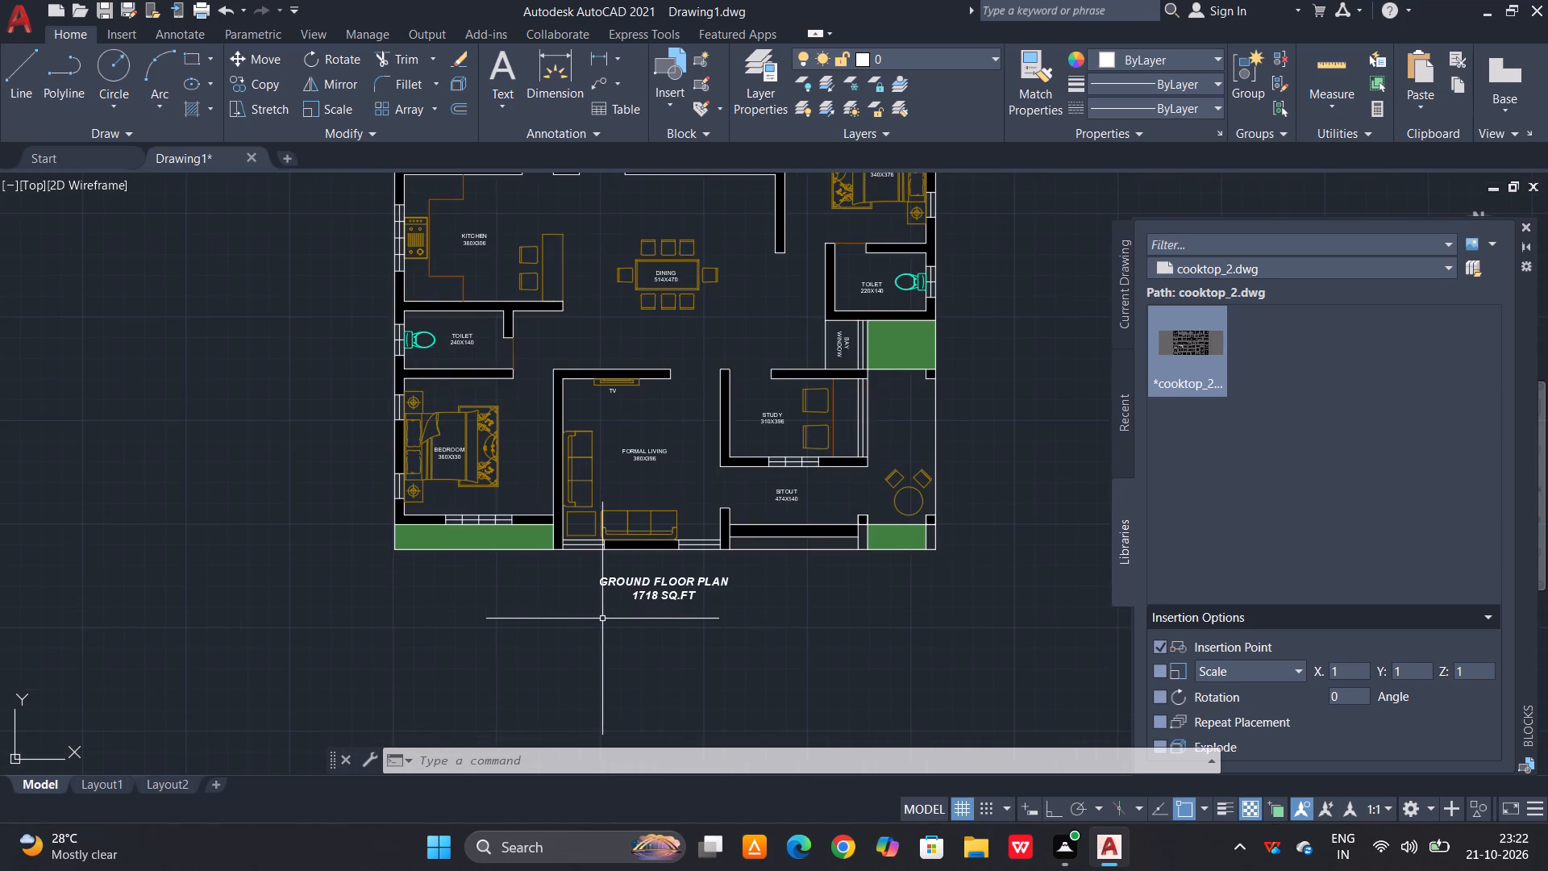
scroll(602, 619, up, 2)
scroll(645, 565, down, 2)
middle_drag(686, 335, 686, 440)
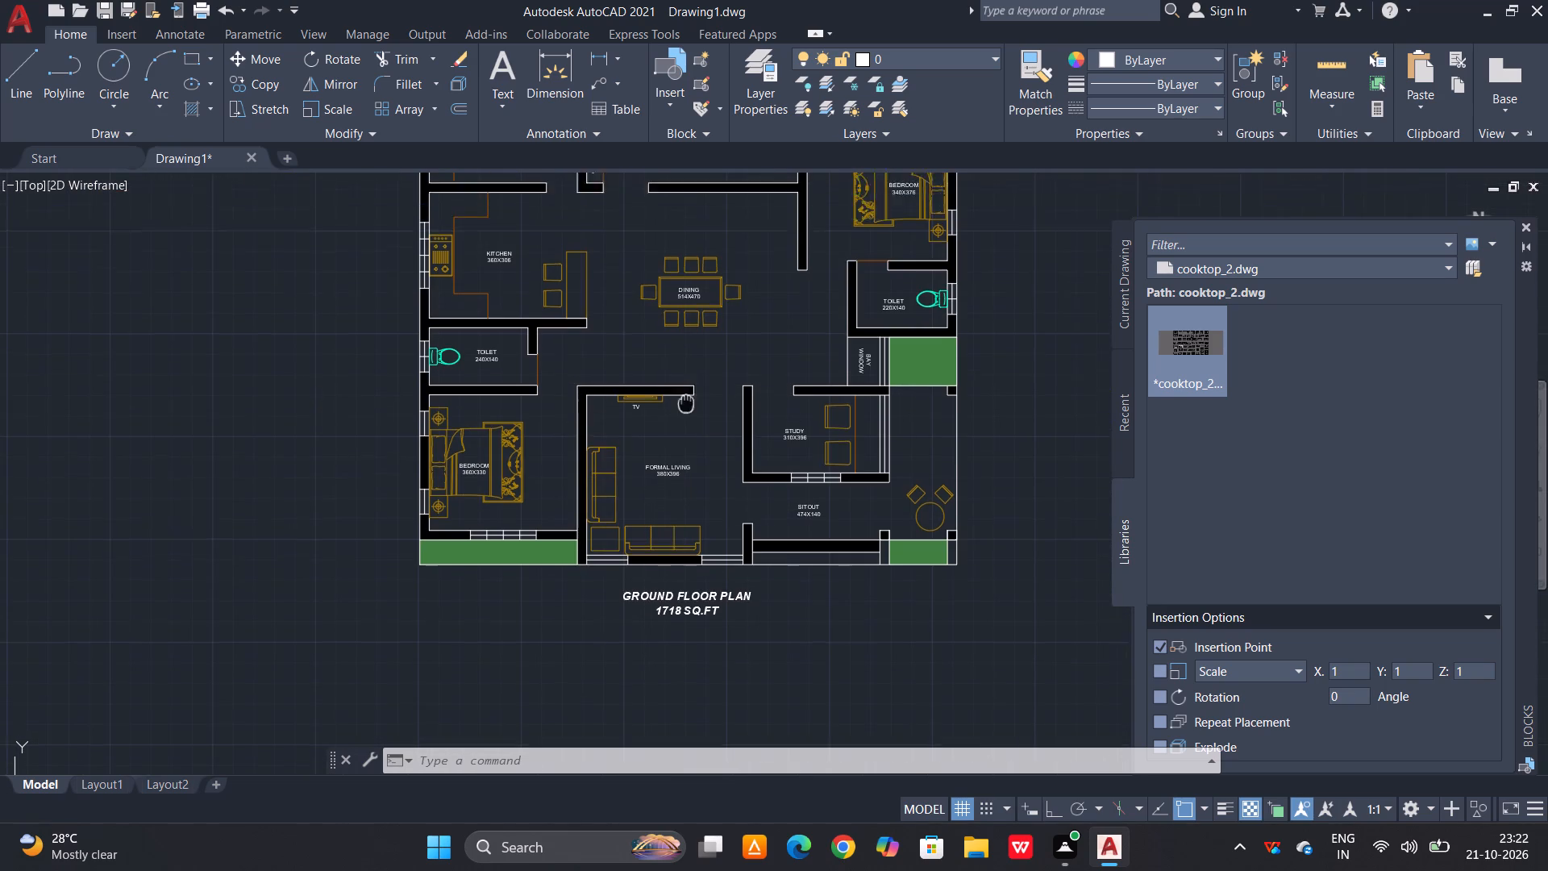
middle_drag(686, 440, 686, 527)
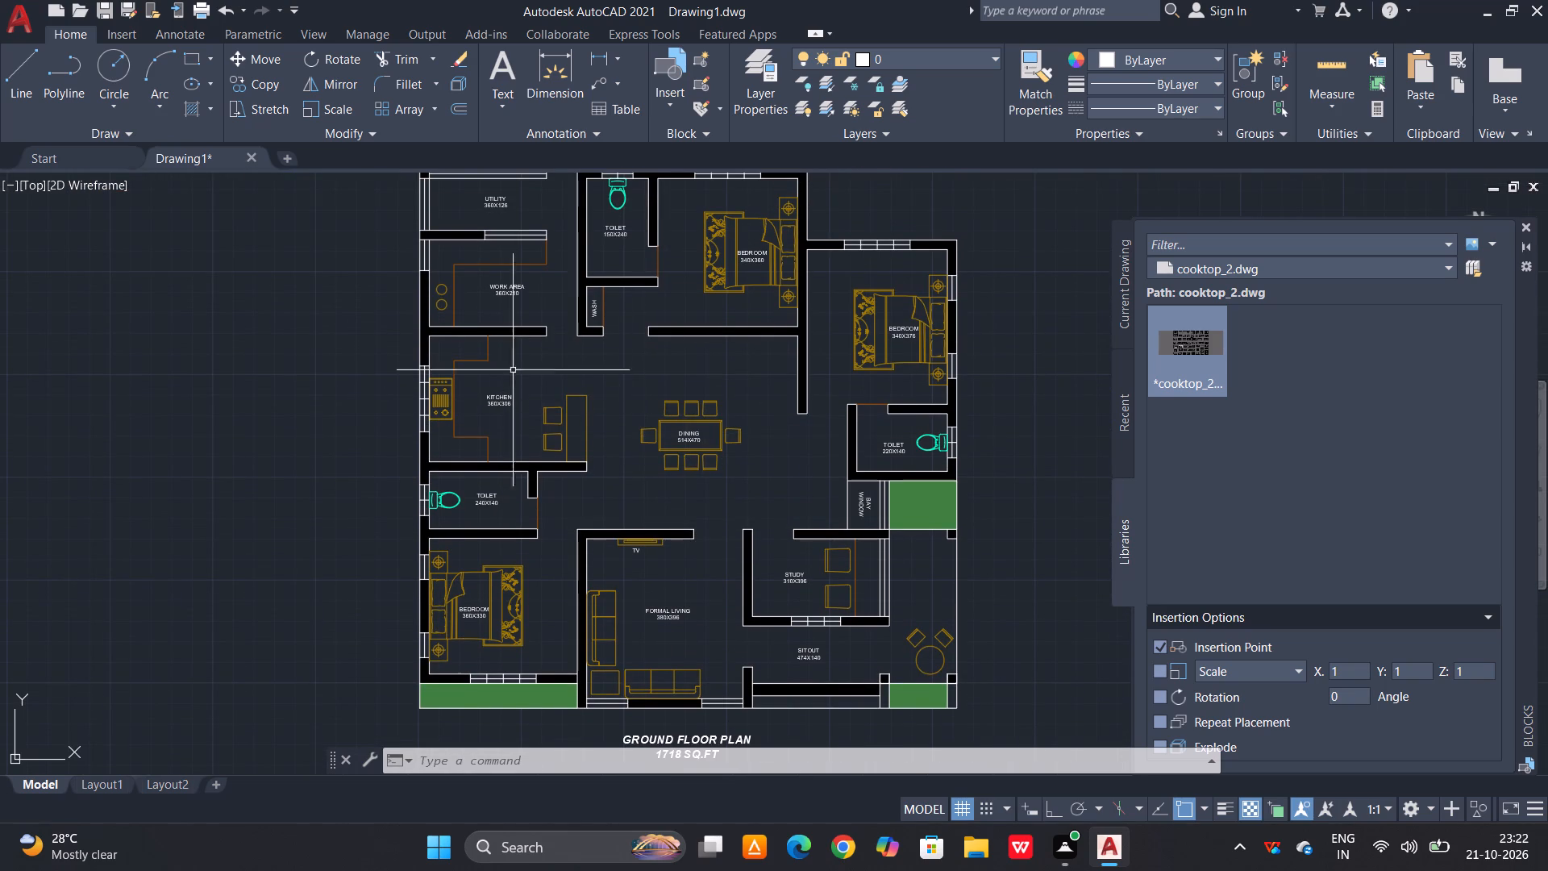
middle_drag(838, 569, 838, 566)
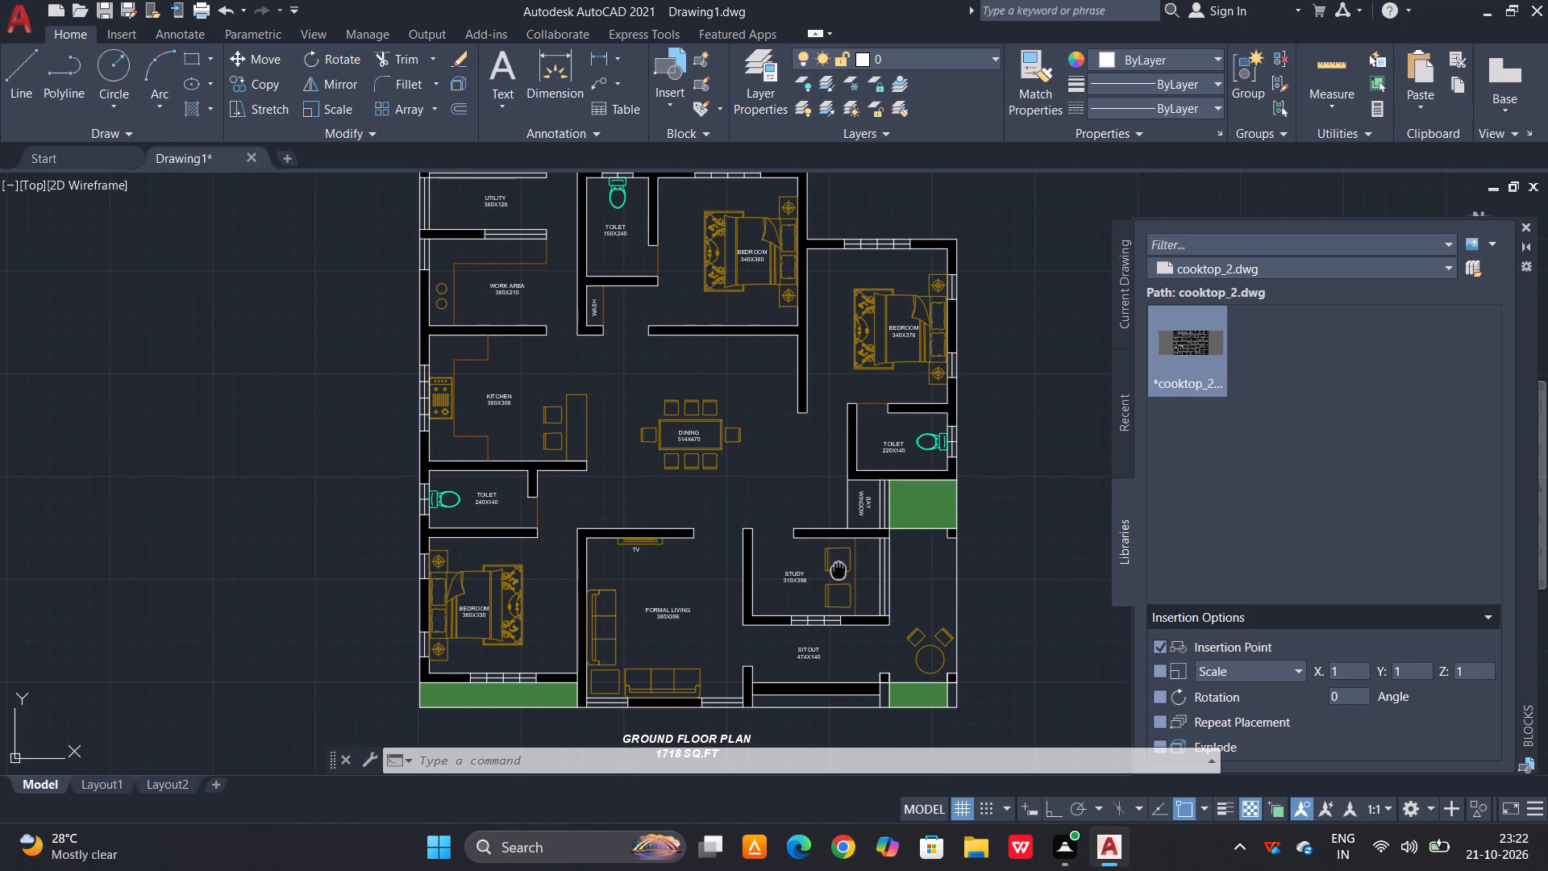
middle_drag(838, 566, 847, 519)
scroll(777, 620, down, 1)
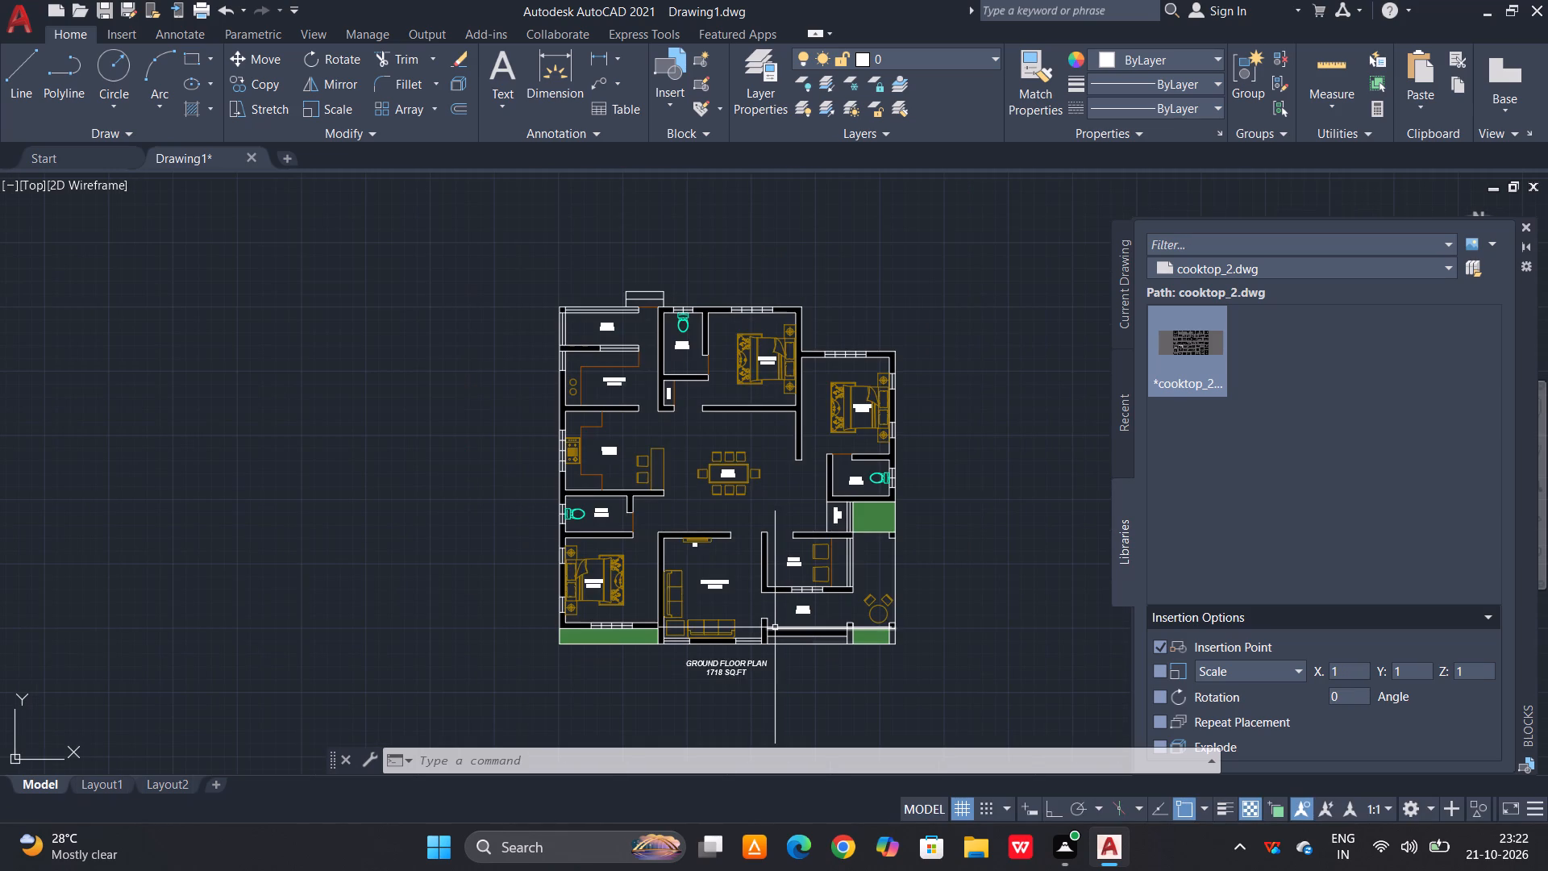
Turn off command log recording with LOGFILEOFF.
text(LOF)
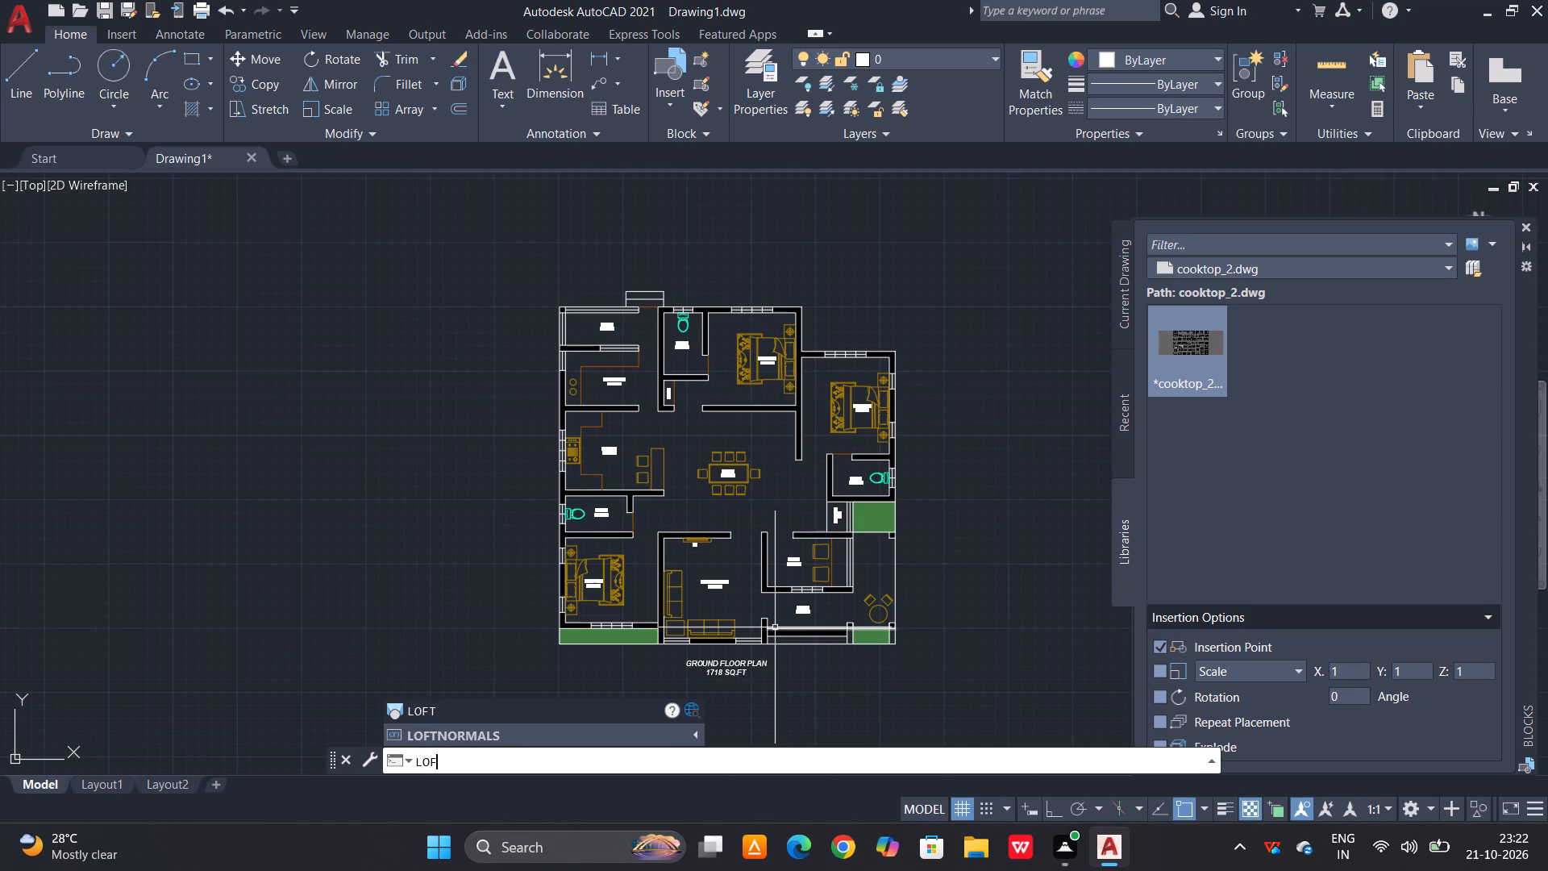
key(BackSpace)
key(g)
text(FILEOFF)
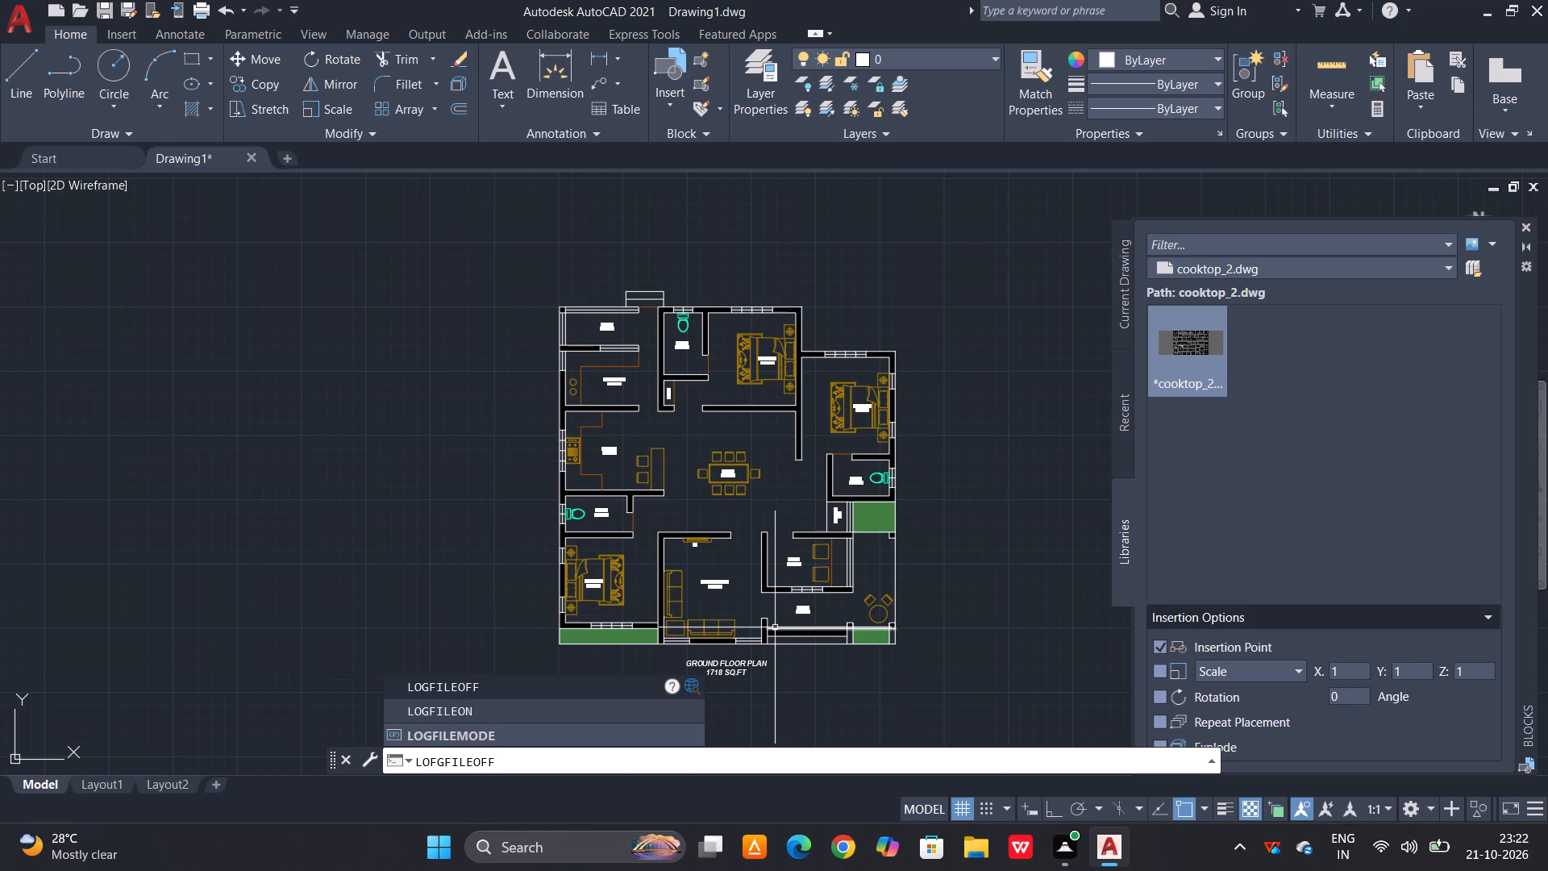
key(Return)
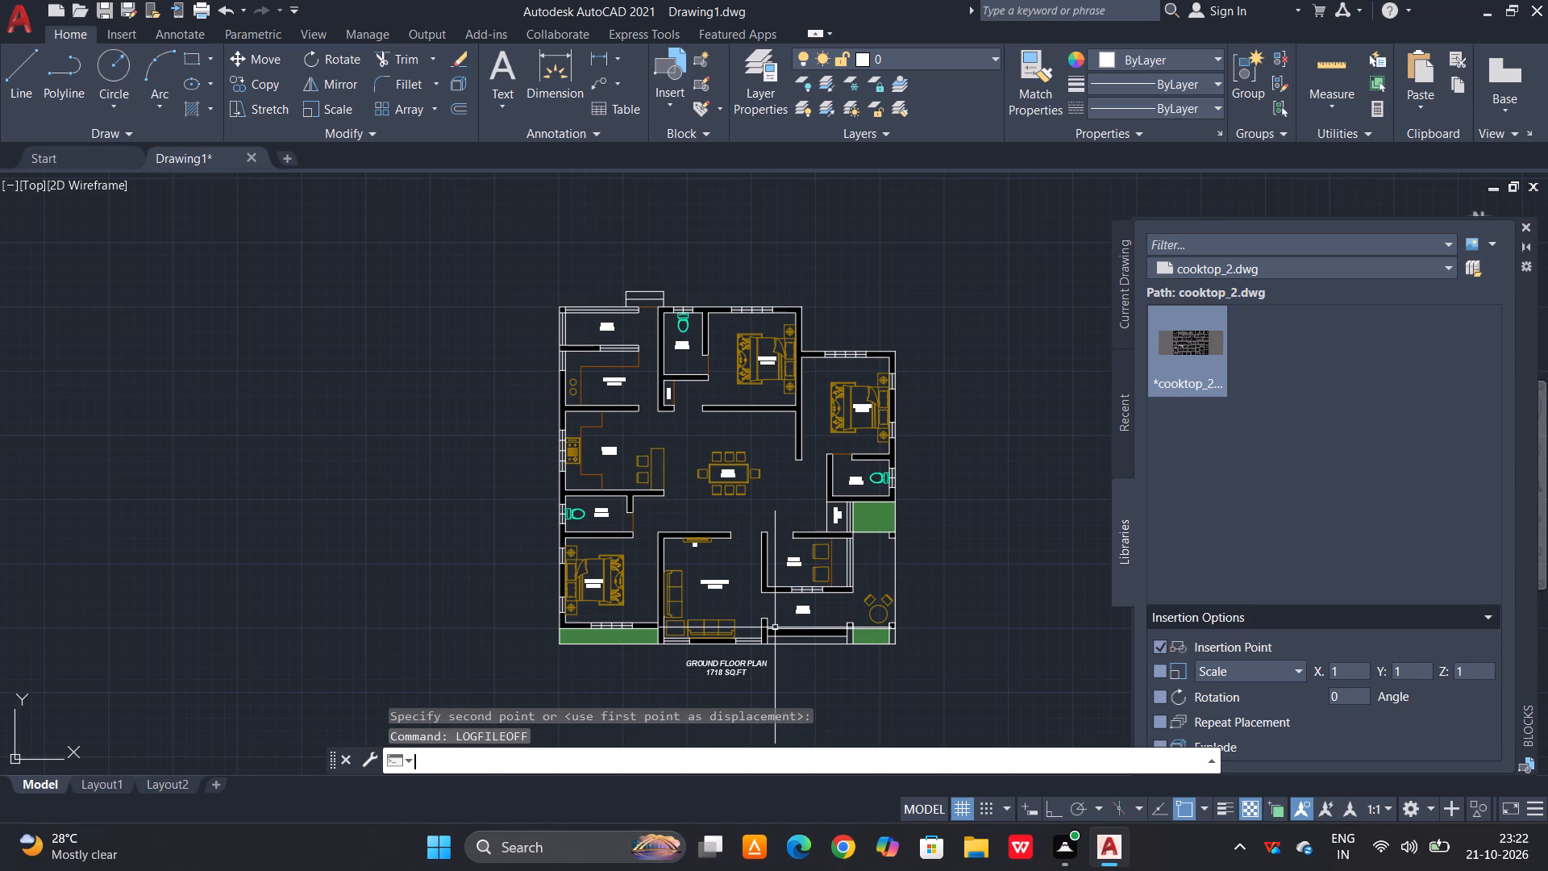
Save the drawing to the Desktop under the file name 3 BHK PLAN 2.dwg.
key(ctrl+s)
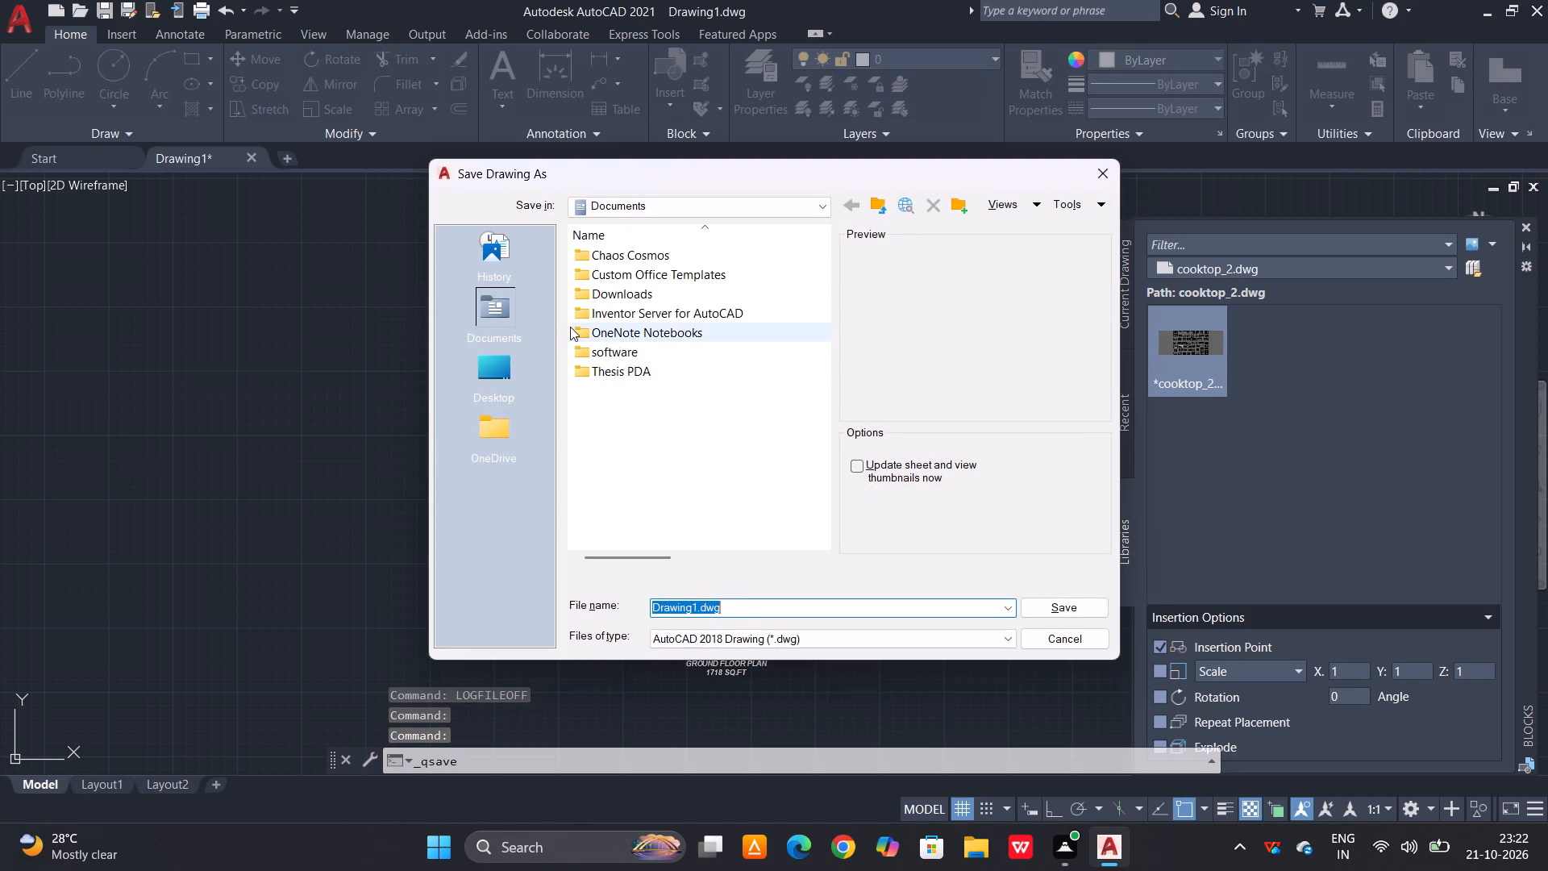
click(493, 381)
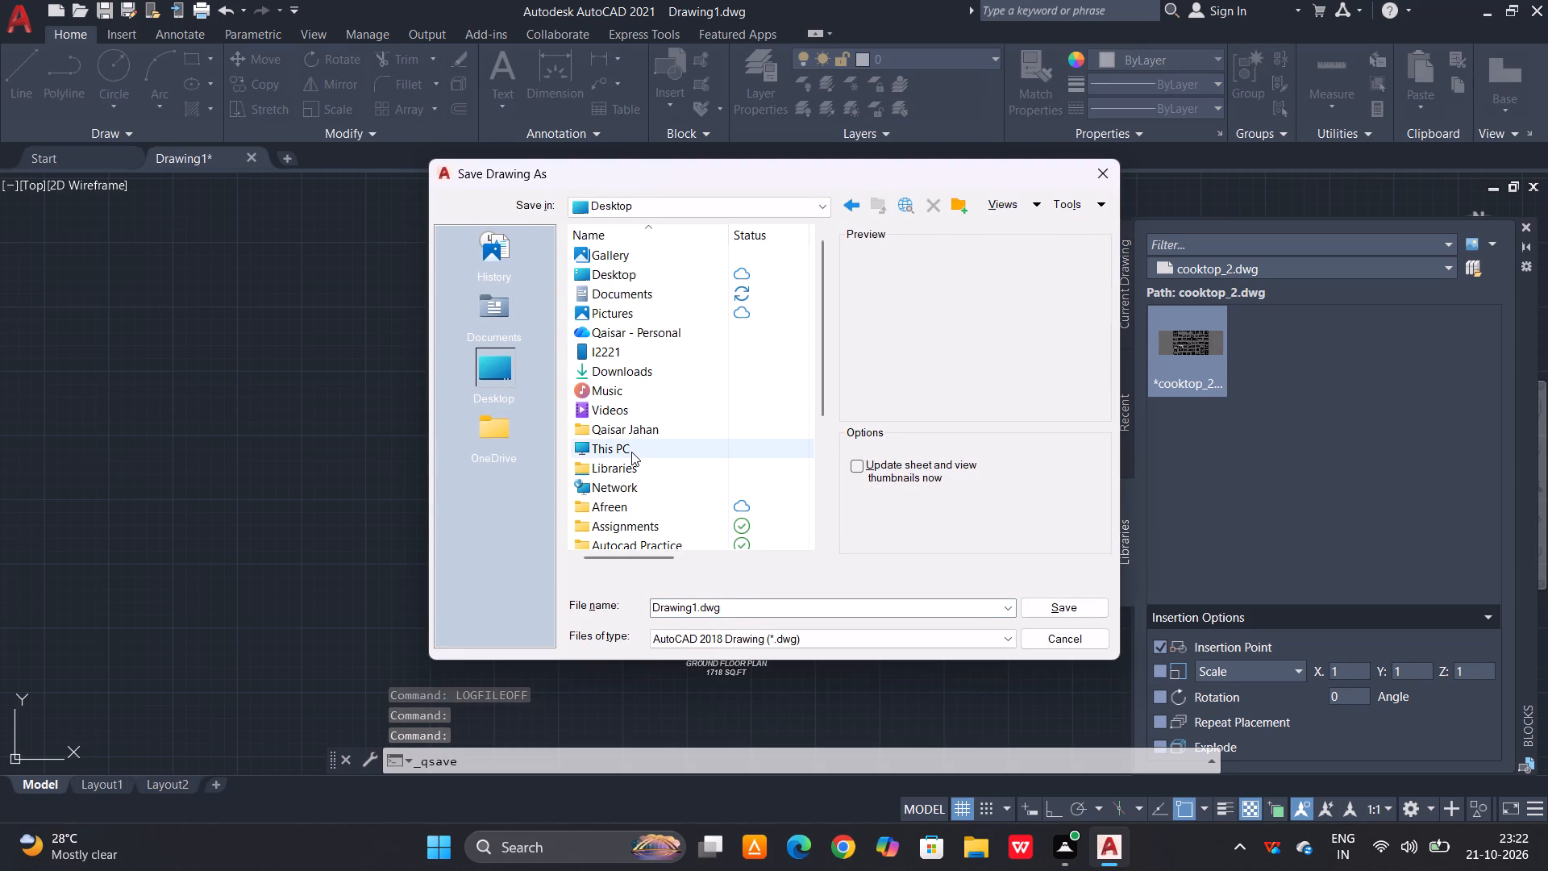
scroll(631, 452, down, 3)
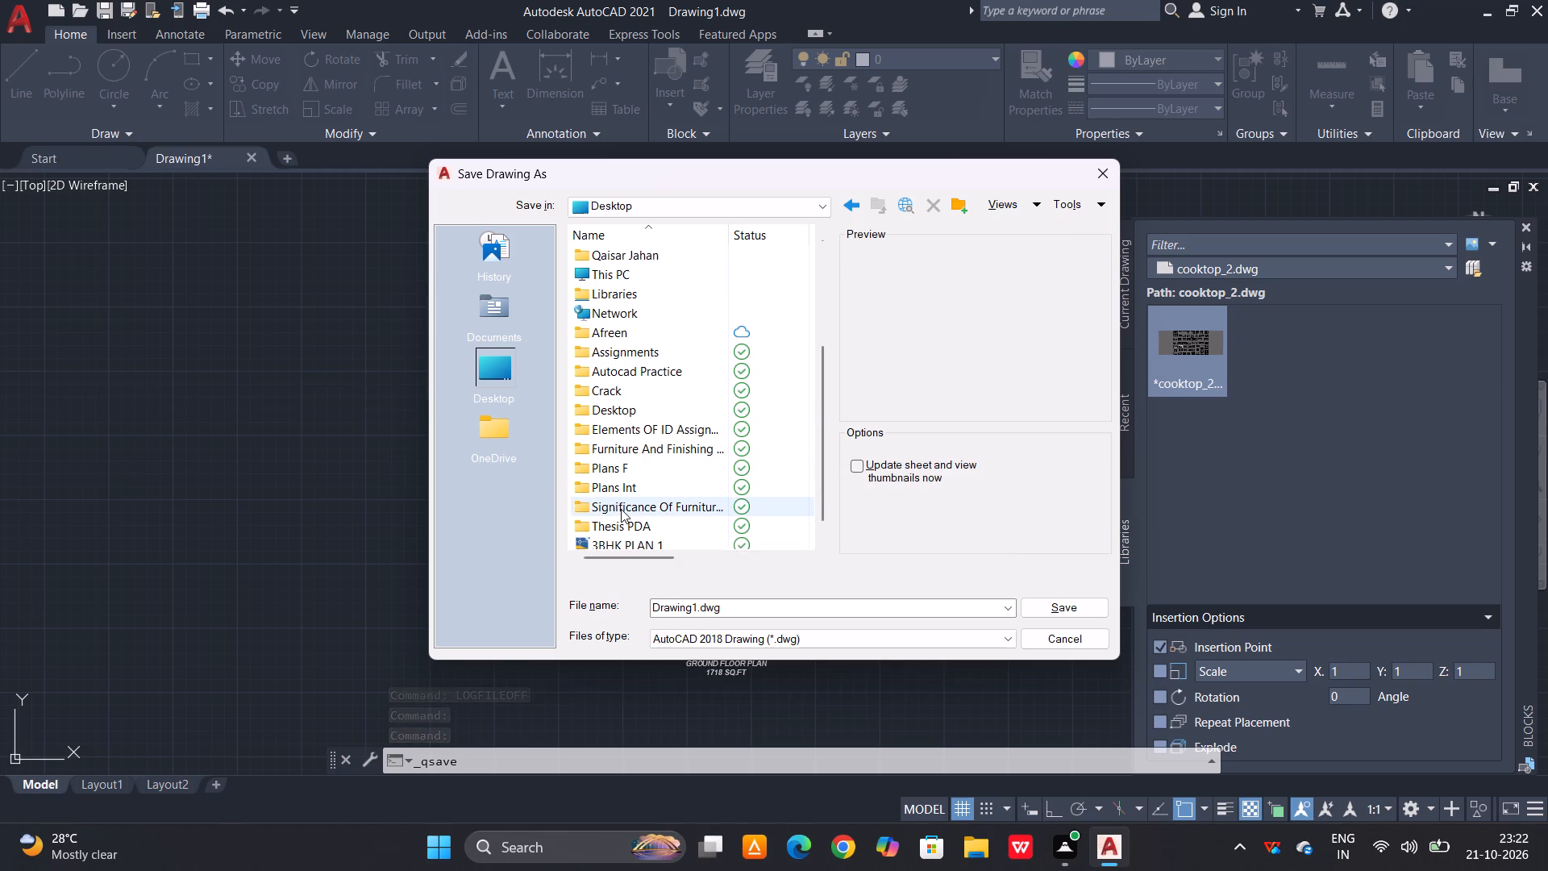
scroll(621, 509, down, 3)
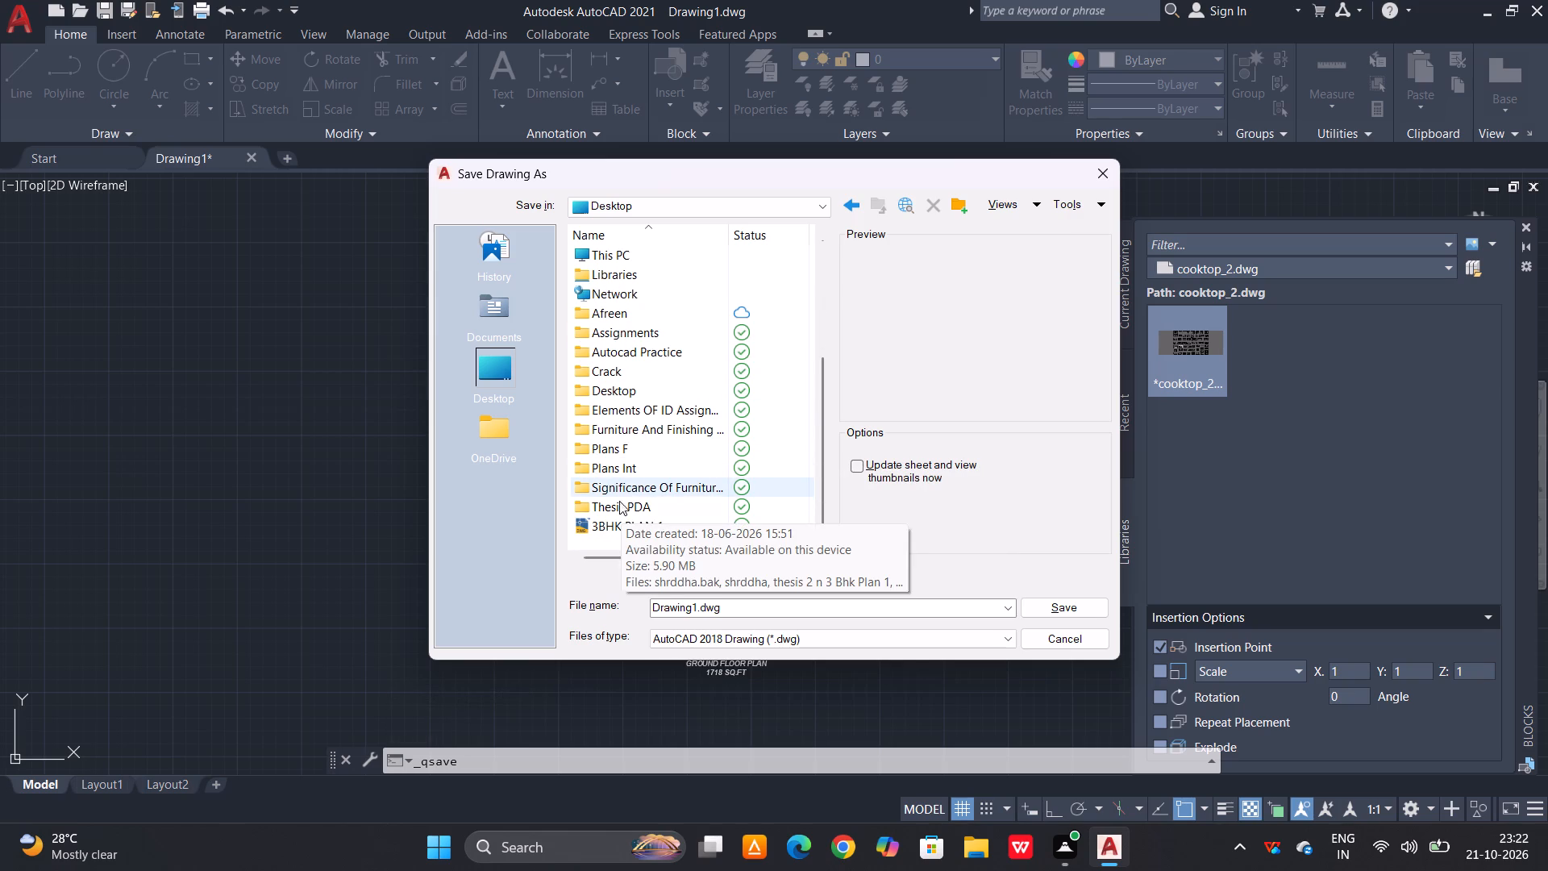
click(622, 469)
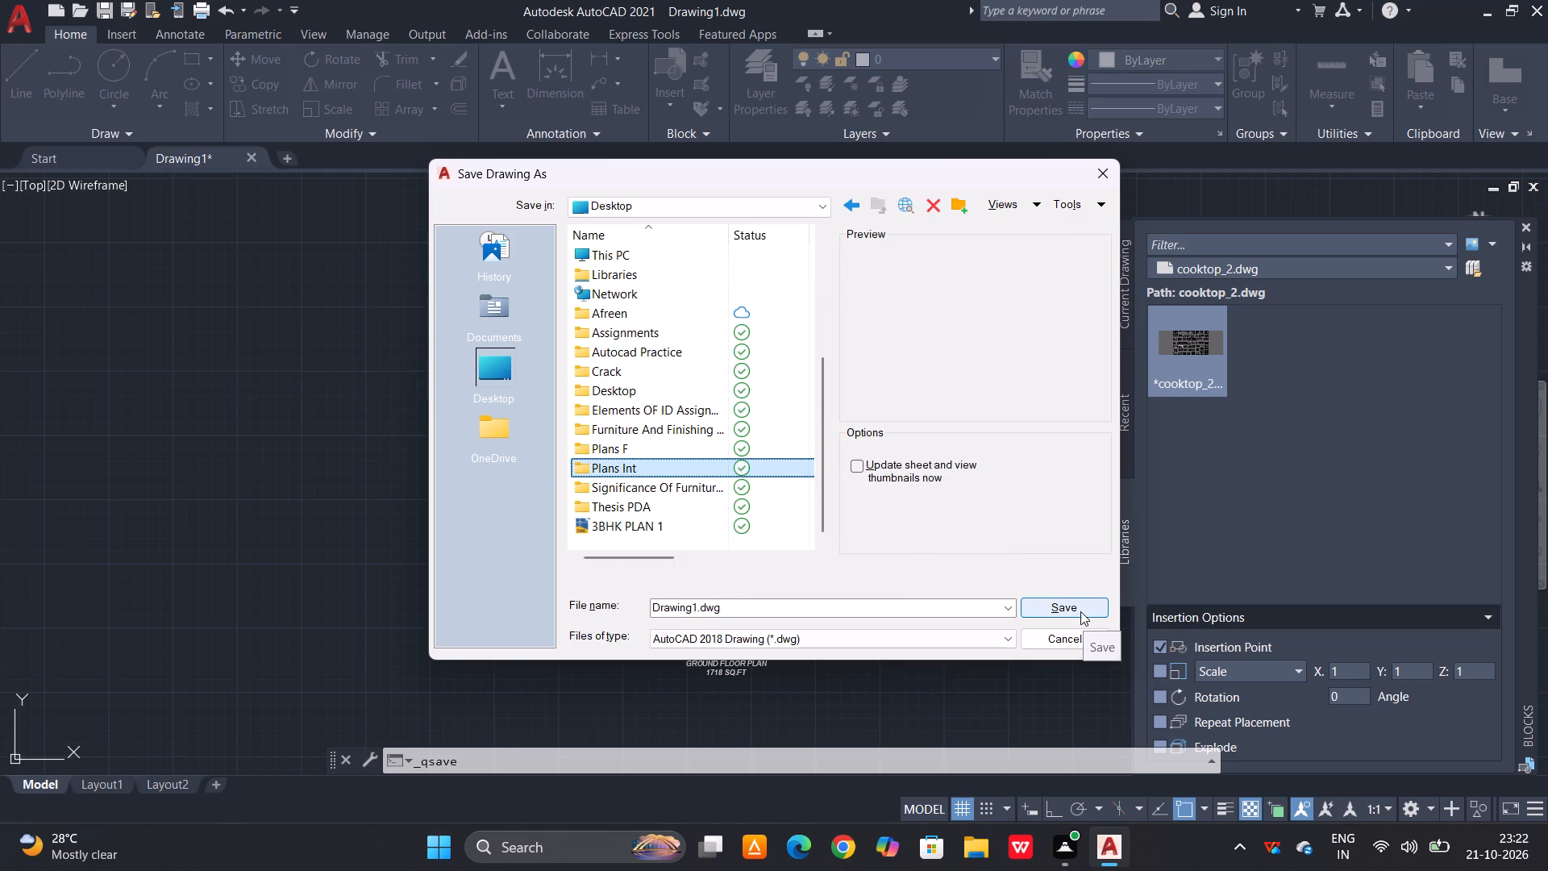
click(690, 611)
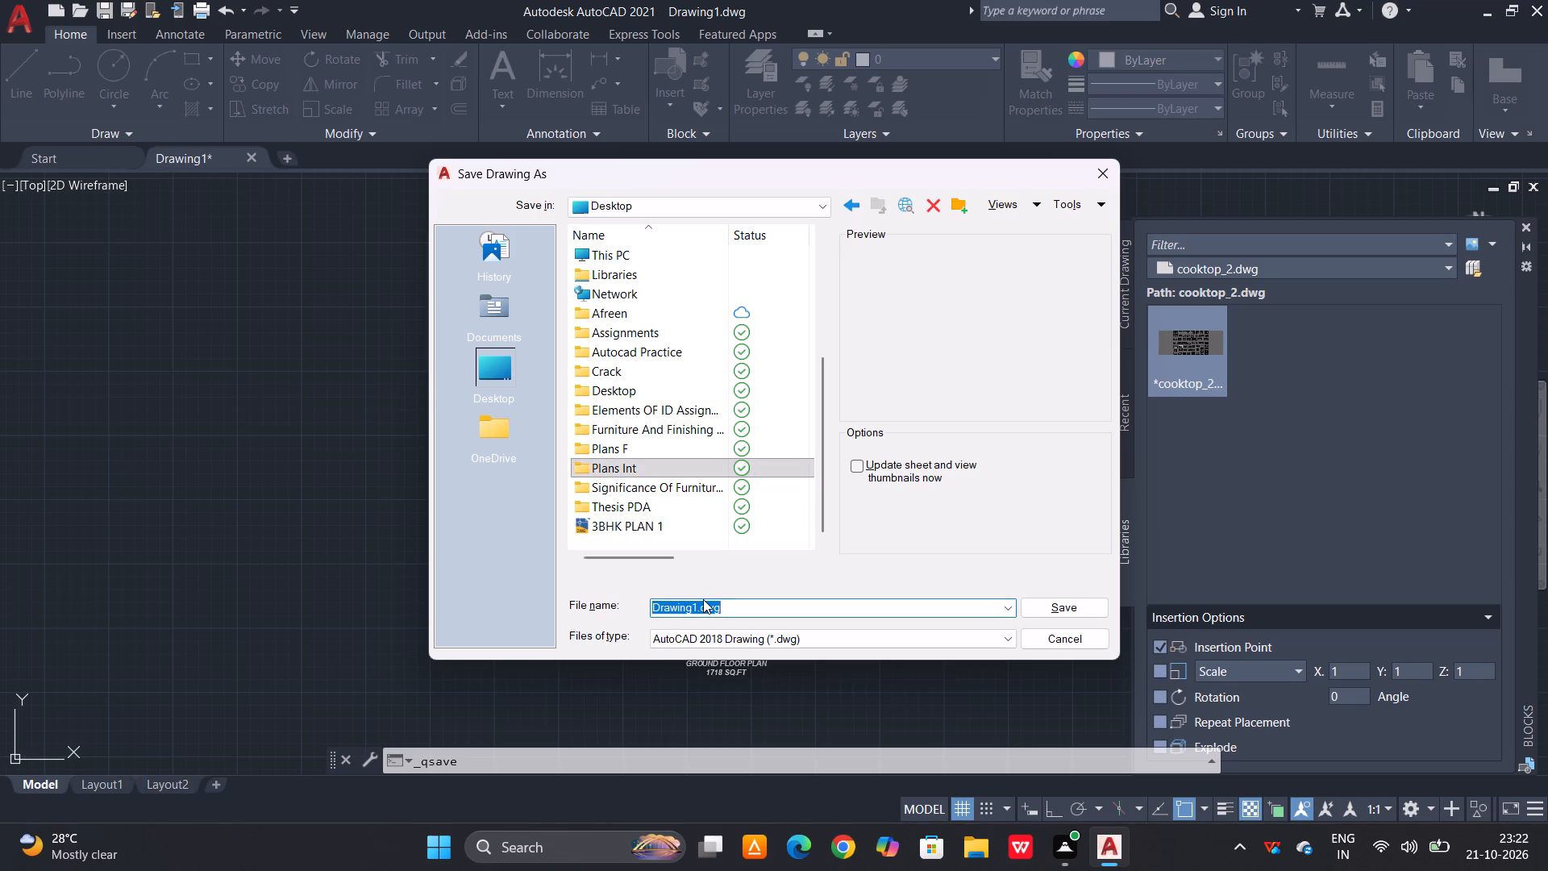
click(699, 602)
click(697, 604)
key(Left)
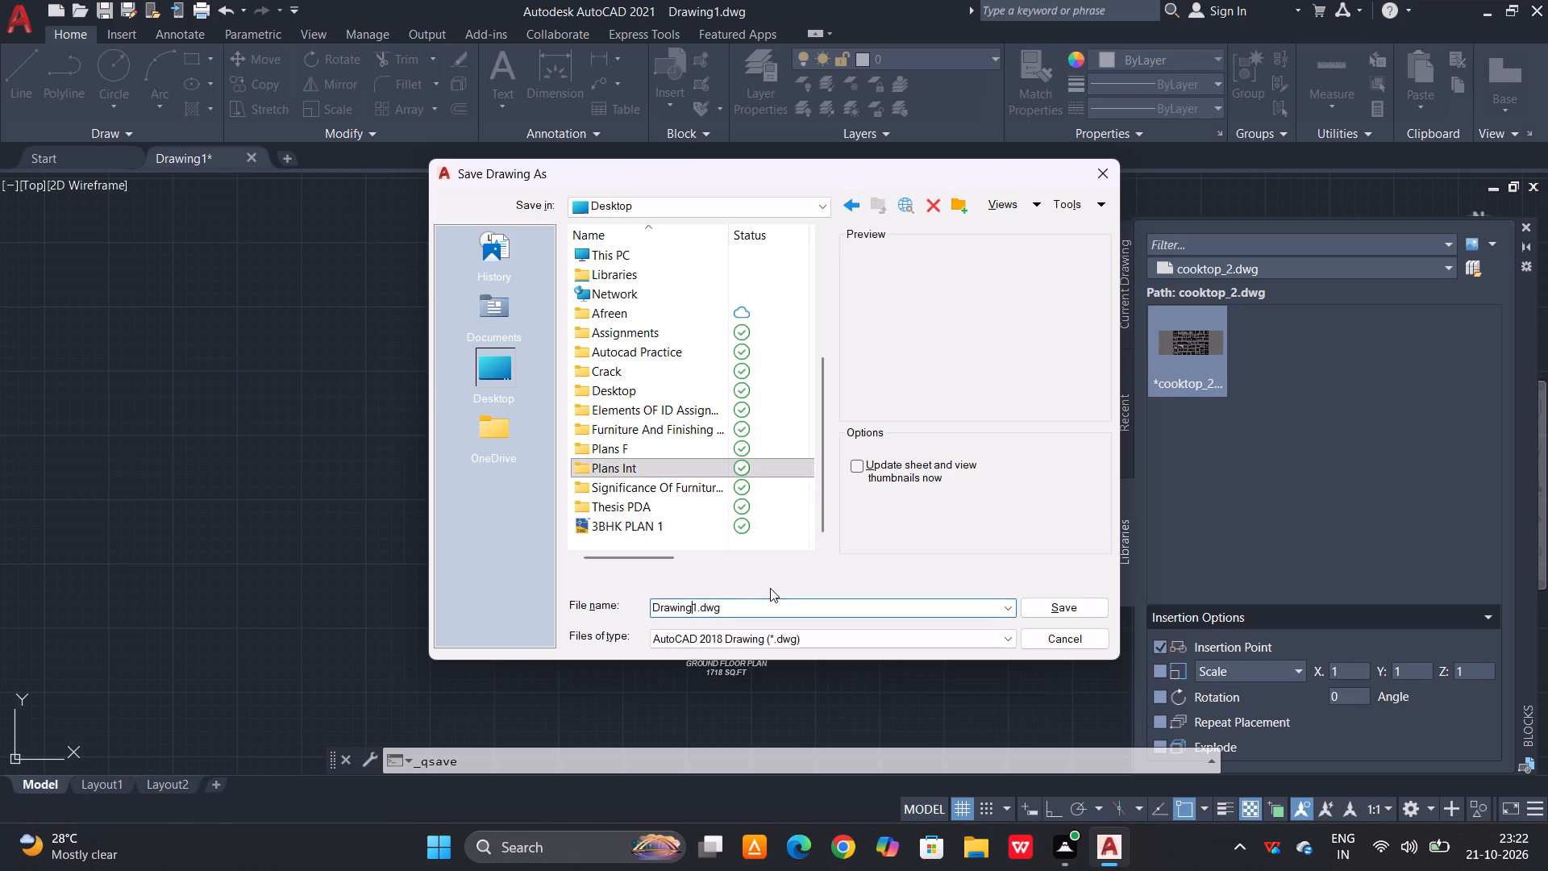
key(Right)
key(BackSpace)
key(BackSpace)
key(BackSpace)
key(BackSpace)
key(BackSpace)
key(BackSpace)
key(BackSpace)
key(BackSpace)
key(BackSpace)
key(BackSpace)
key(BackSpace)
key(BackSpace)
key(BackSpace)
key(BackSpace)
key(BackSpace)
text(3 BHK PLAN 2)
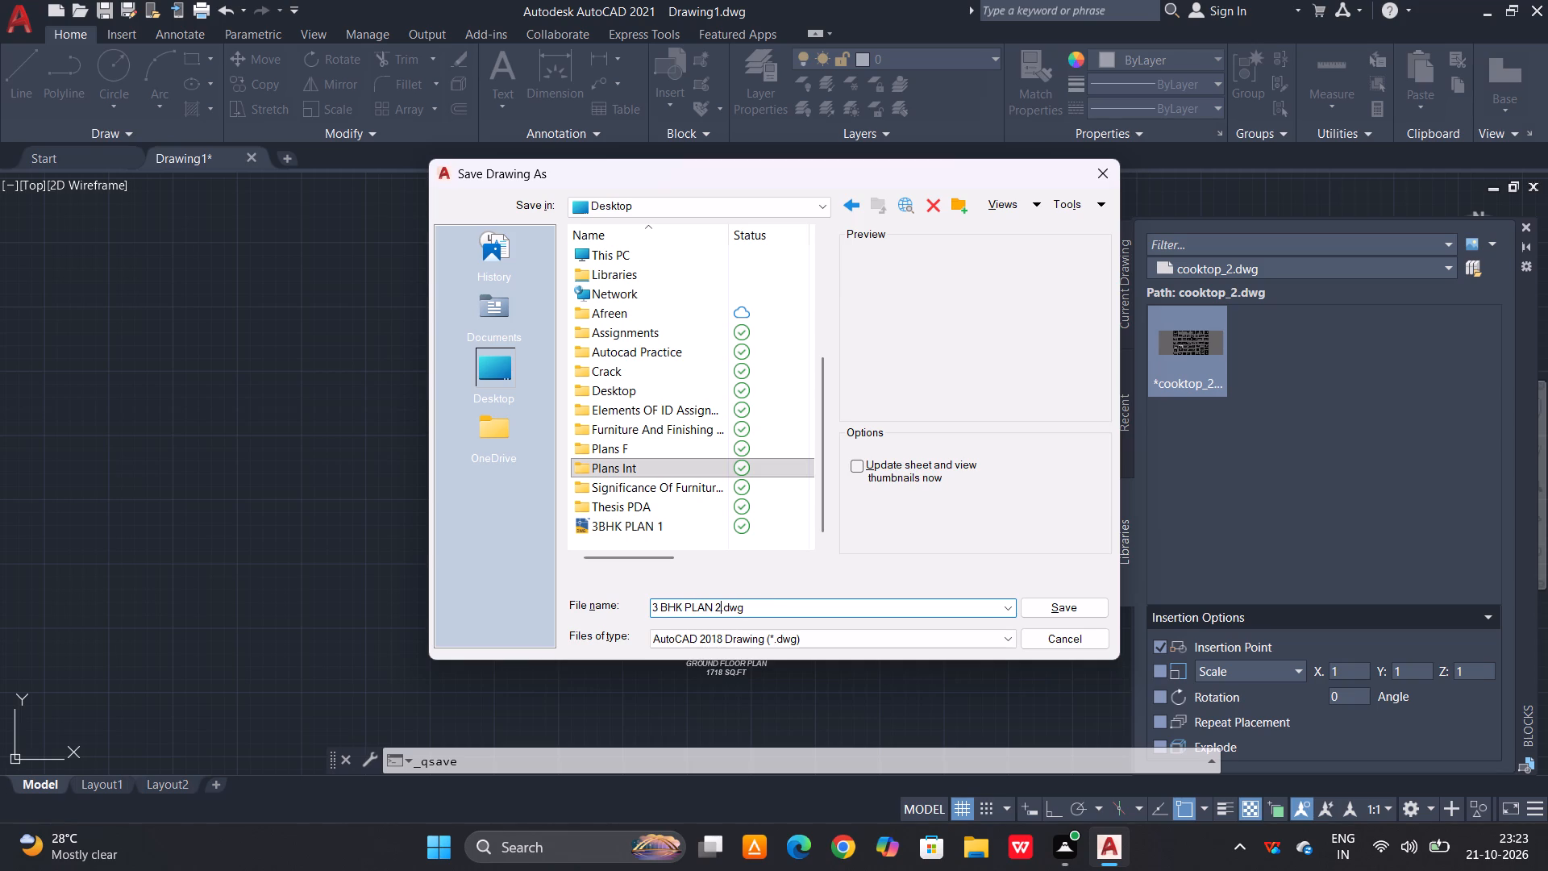
click(1076, 608)
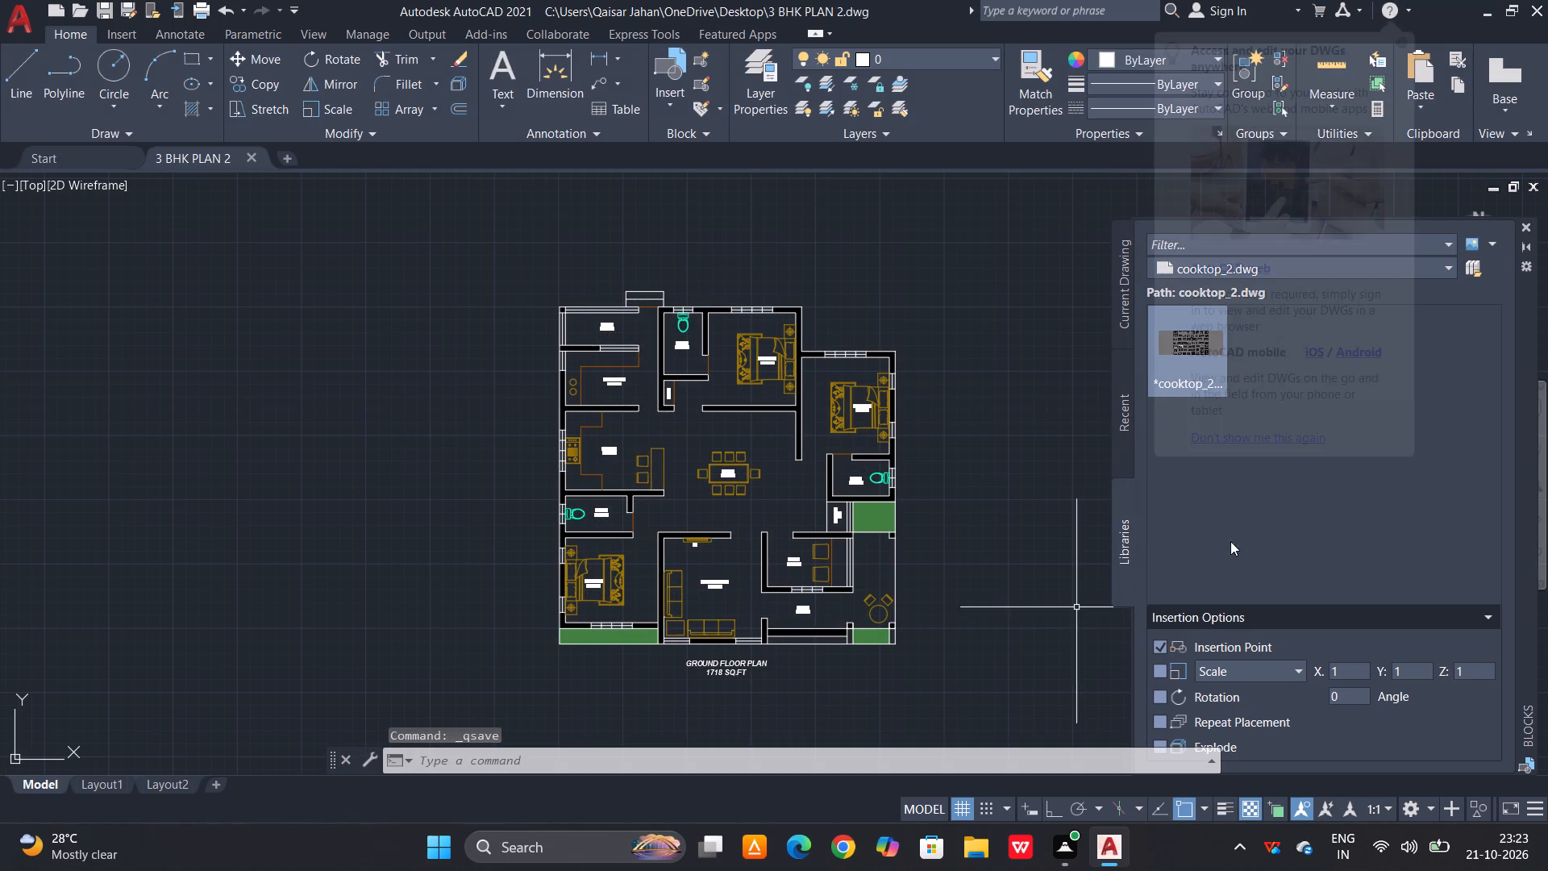
Close the Blocks palette.
click(1525, 227)
Set up a DWG To PDF plot with a window around the whole floor plan and its title, centred on the page.
scroll(1238, 362, down, 4)
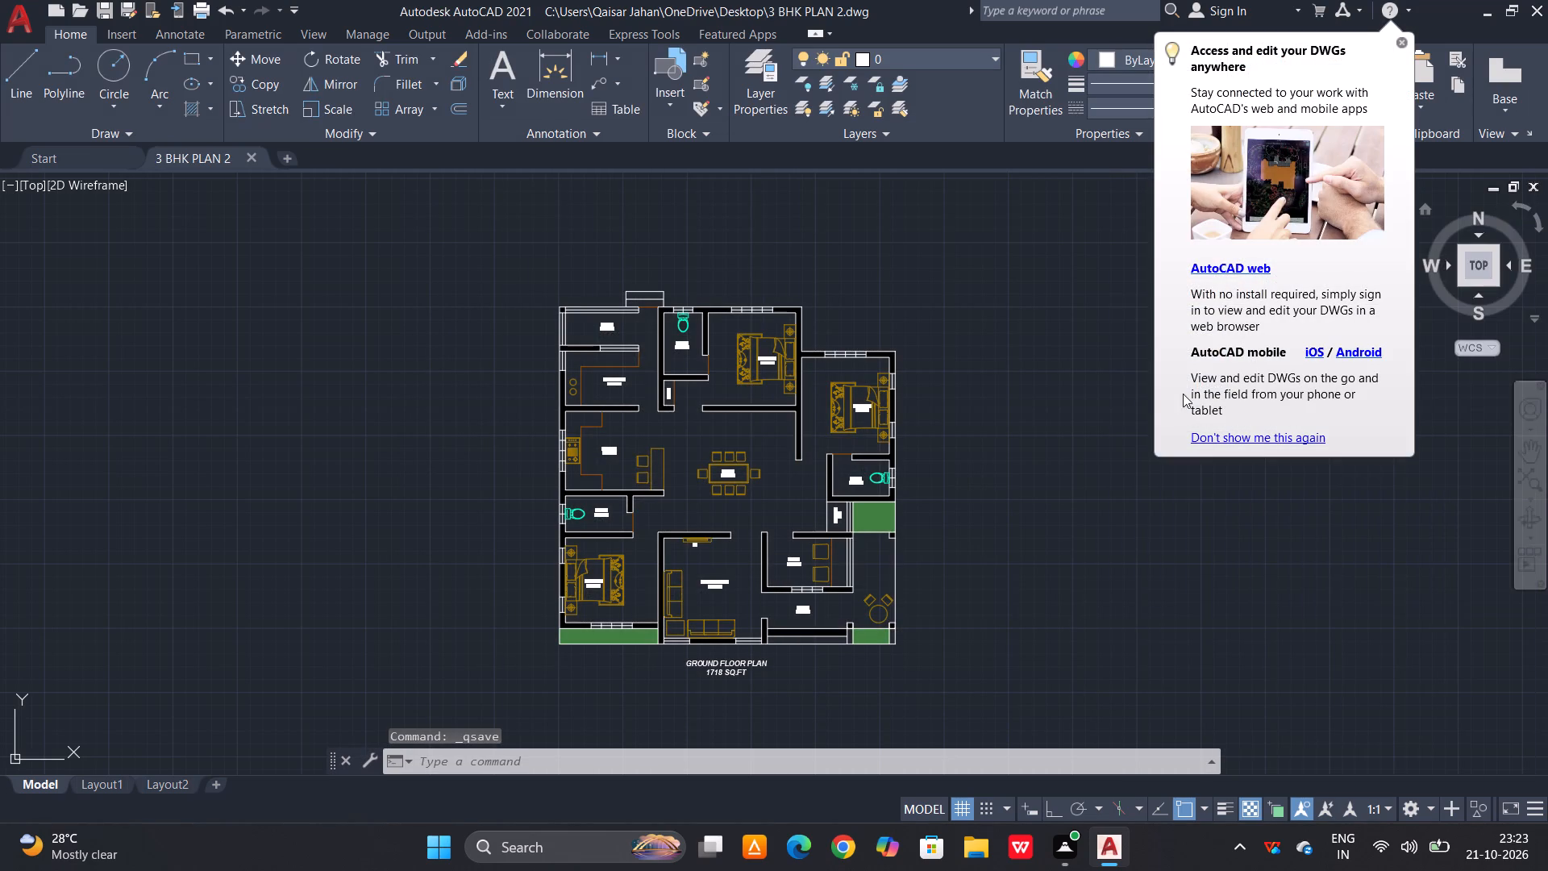
scroll(934, 349, down, 3)
scroll(882, 355, up, 3)
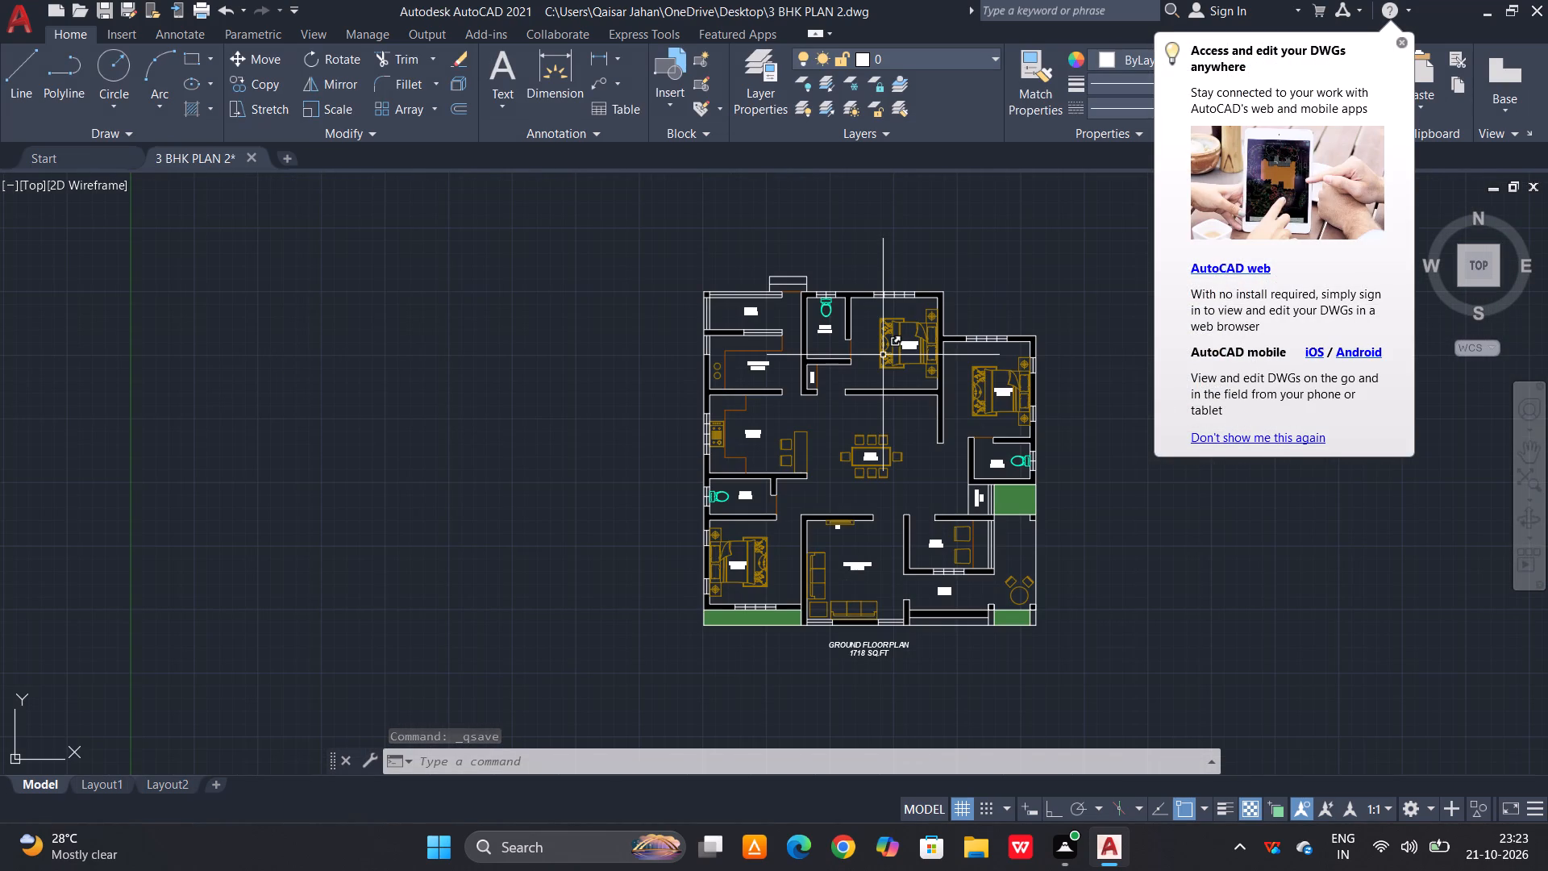
key(ctrl+p)
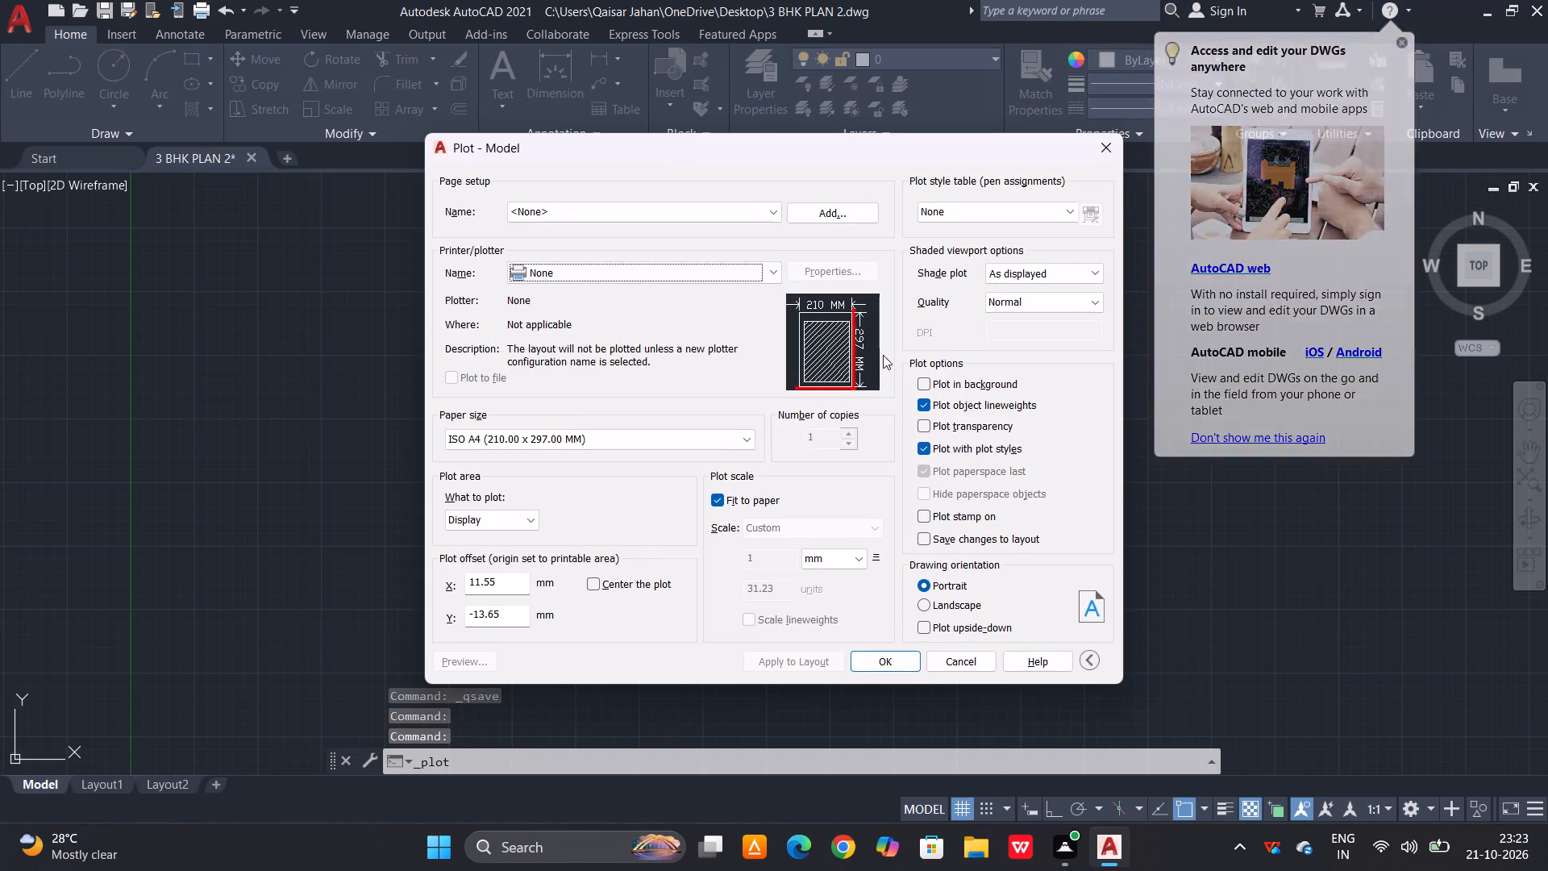
click(774, 265)
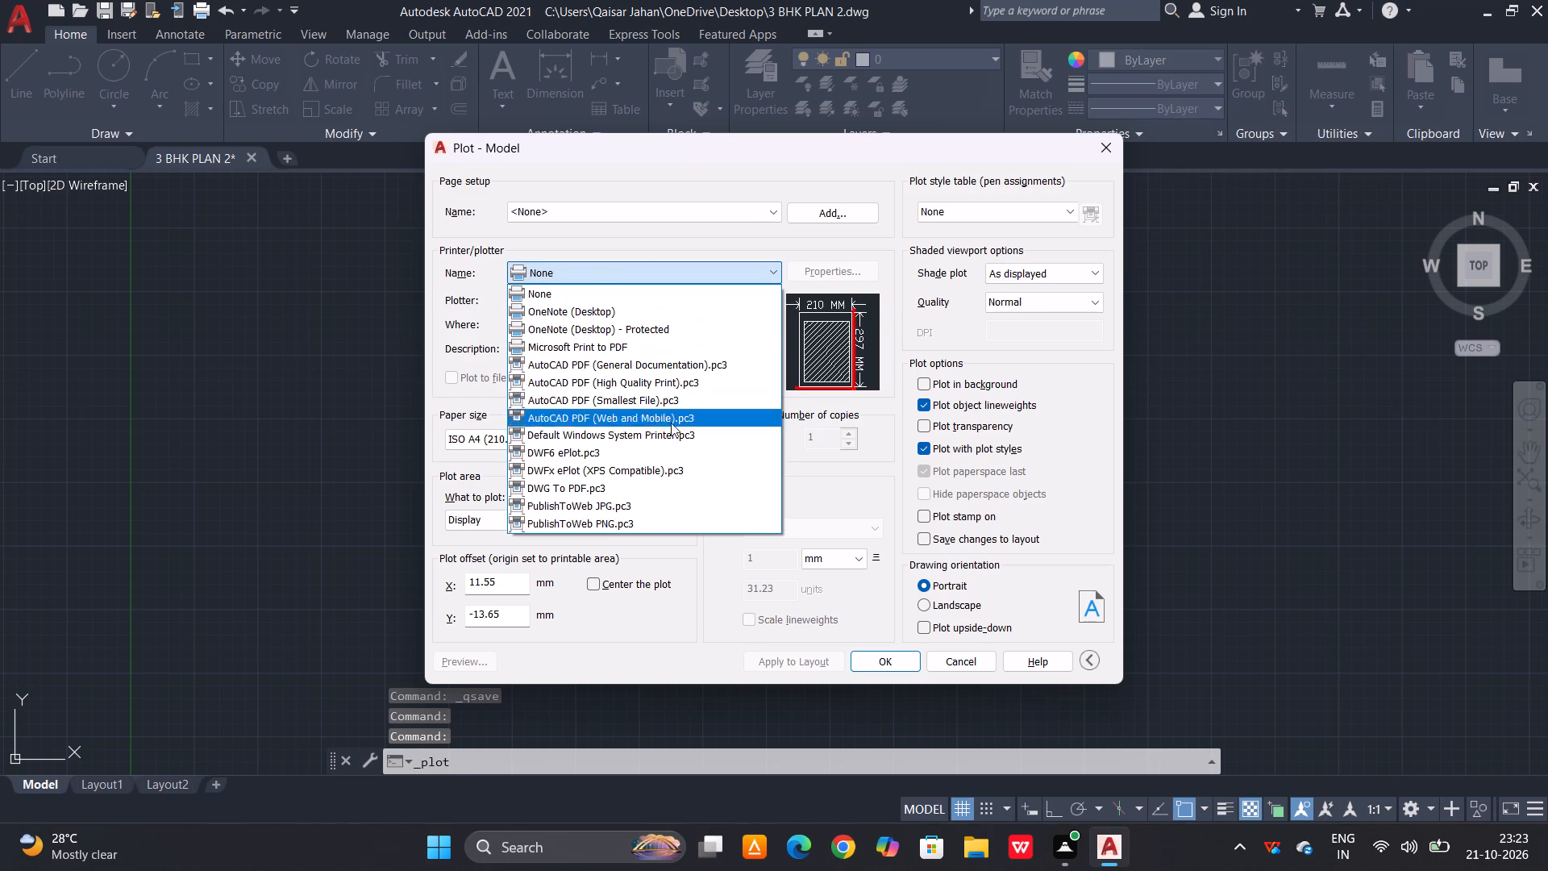
click(631, 486)
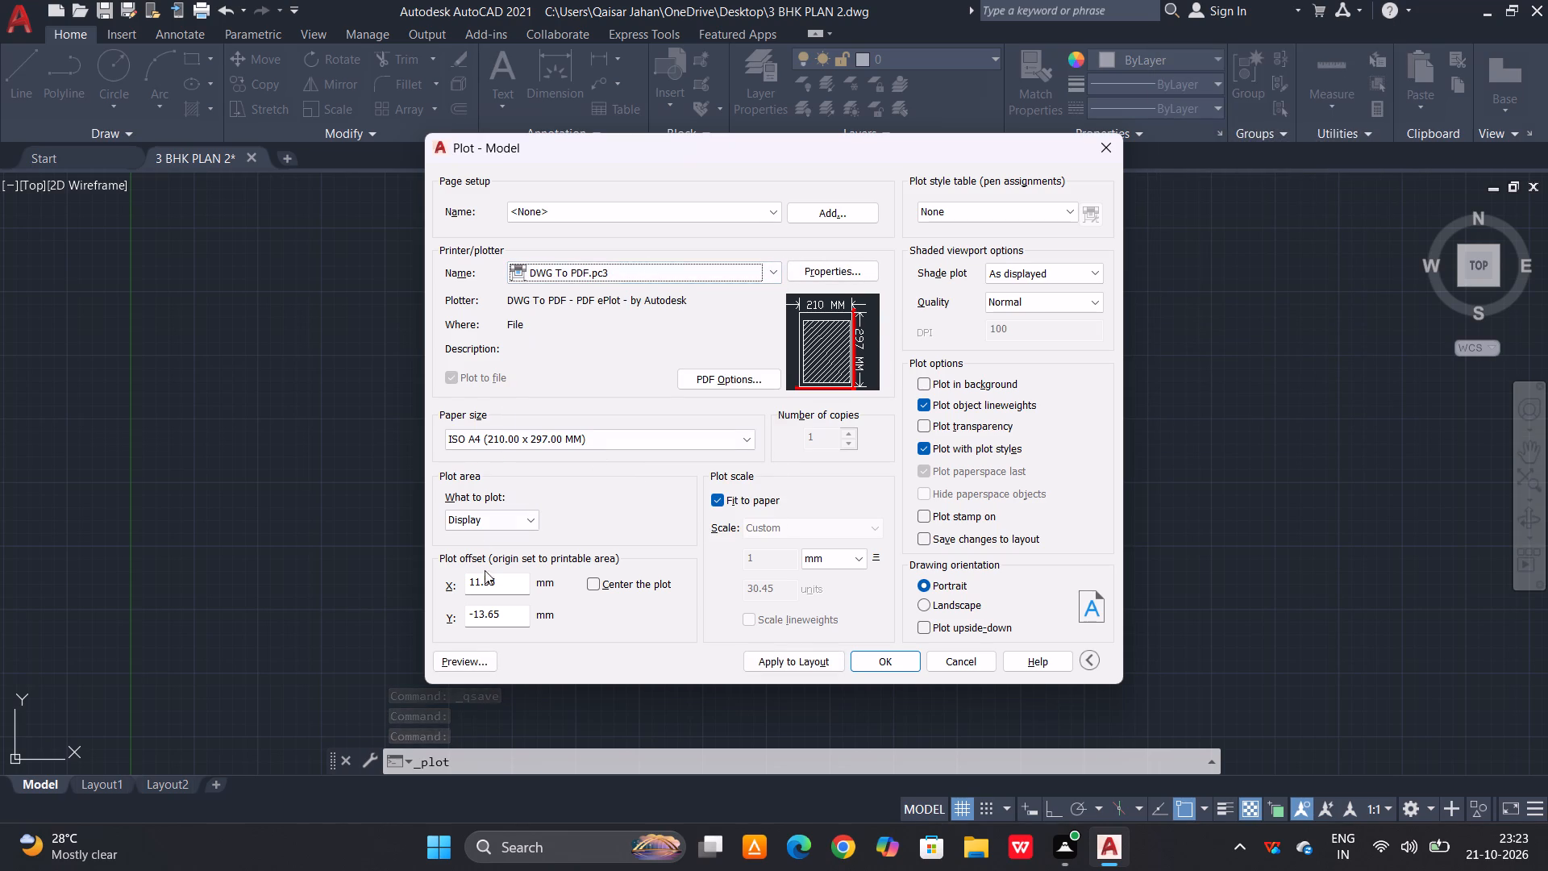
click(526, 527)
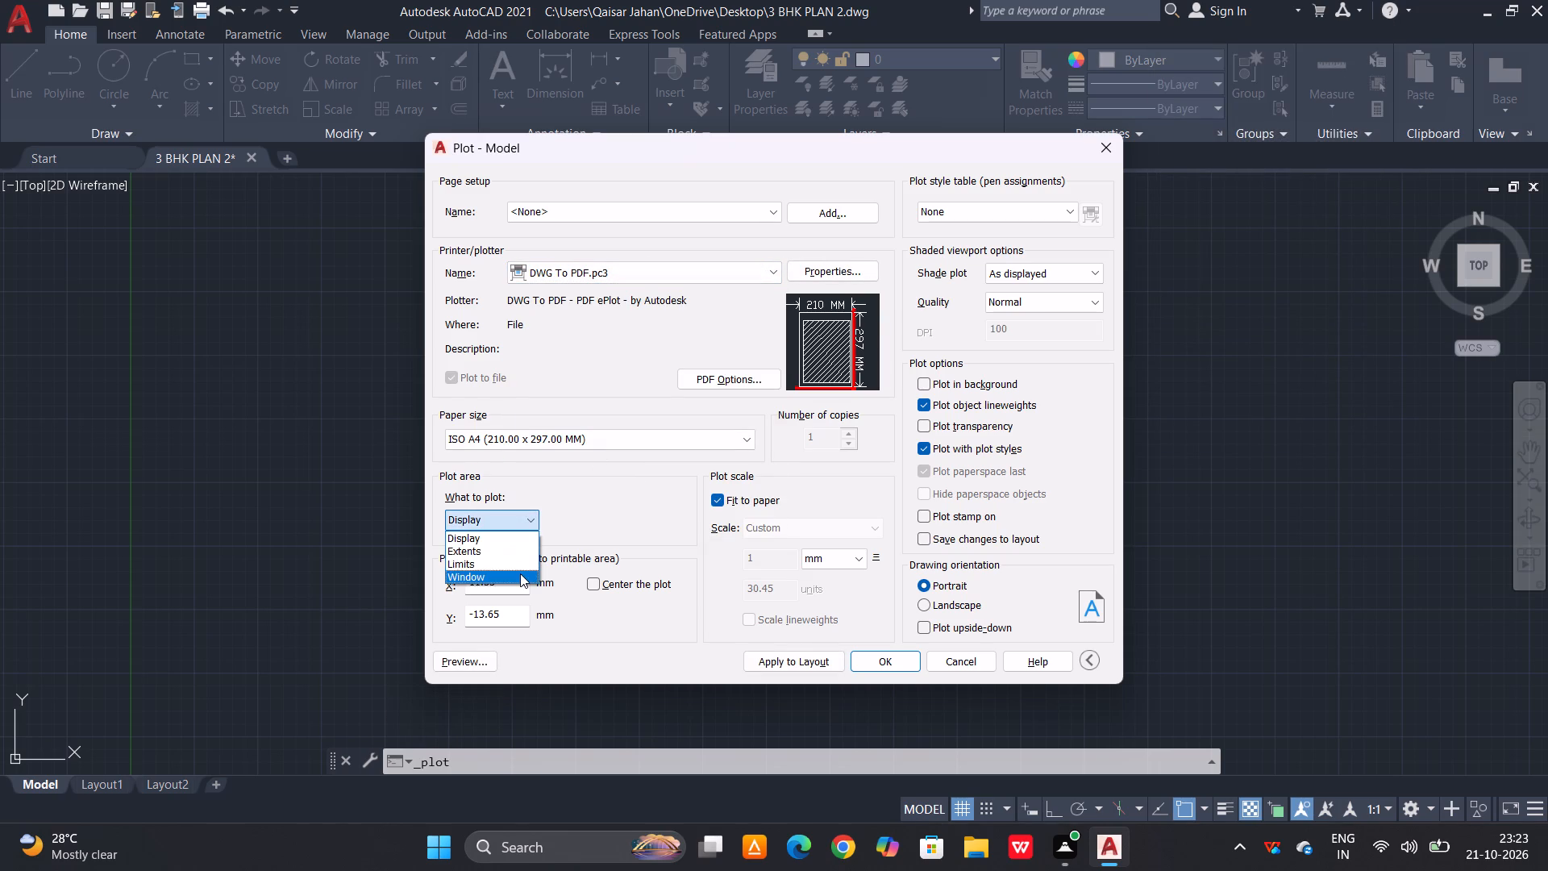
click(520, 573)
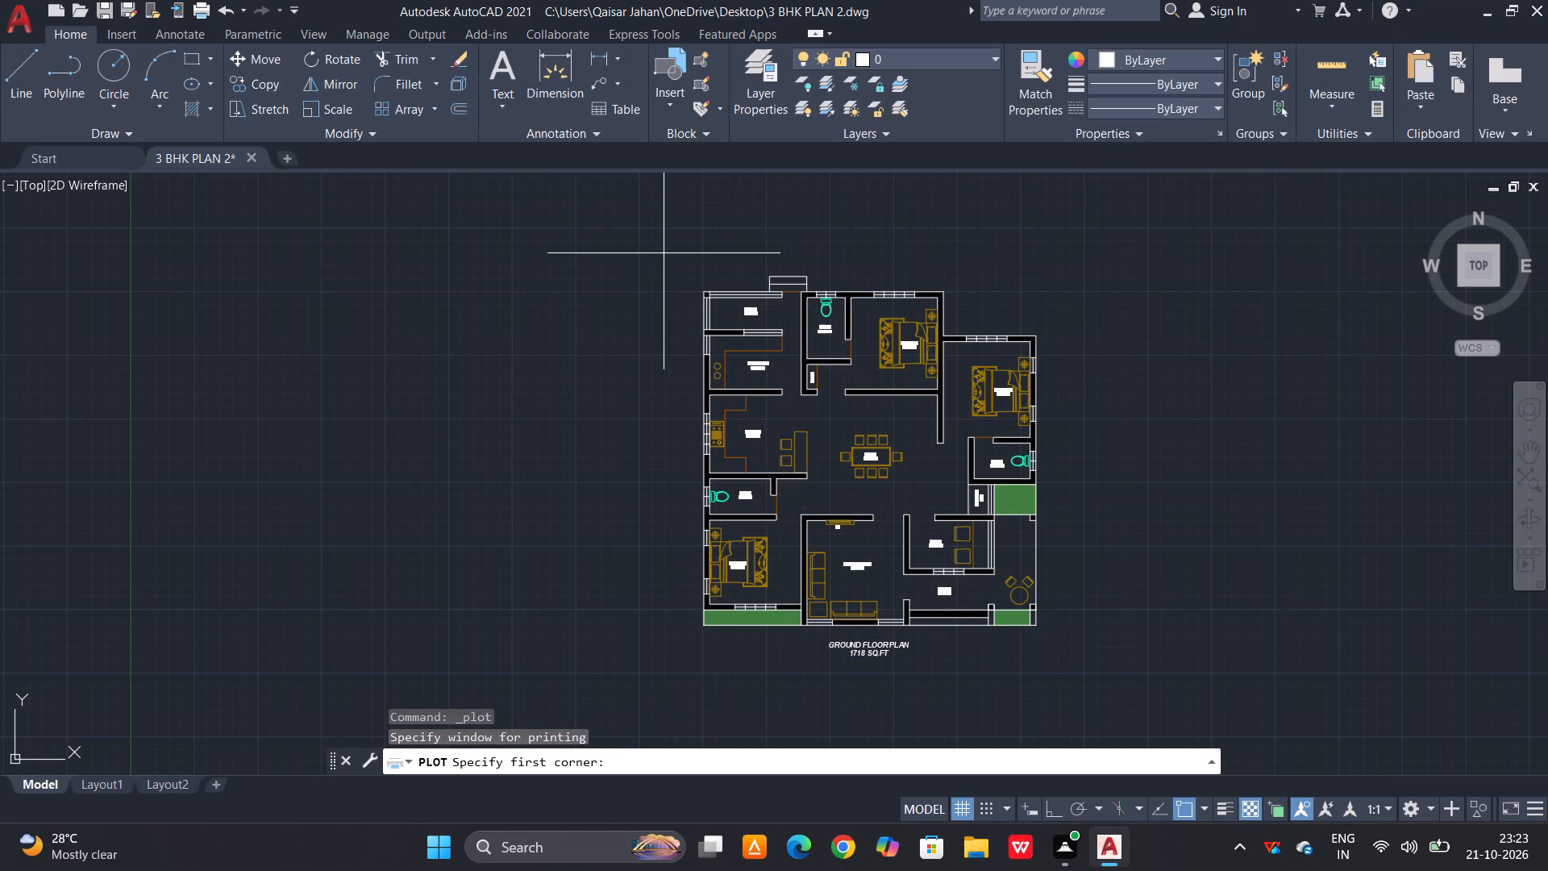
click(668, 253)
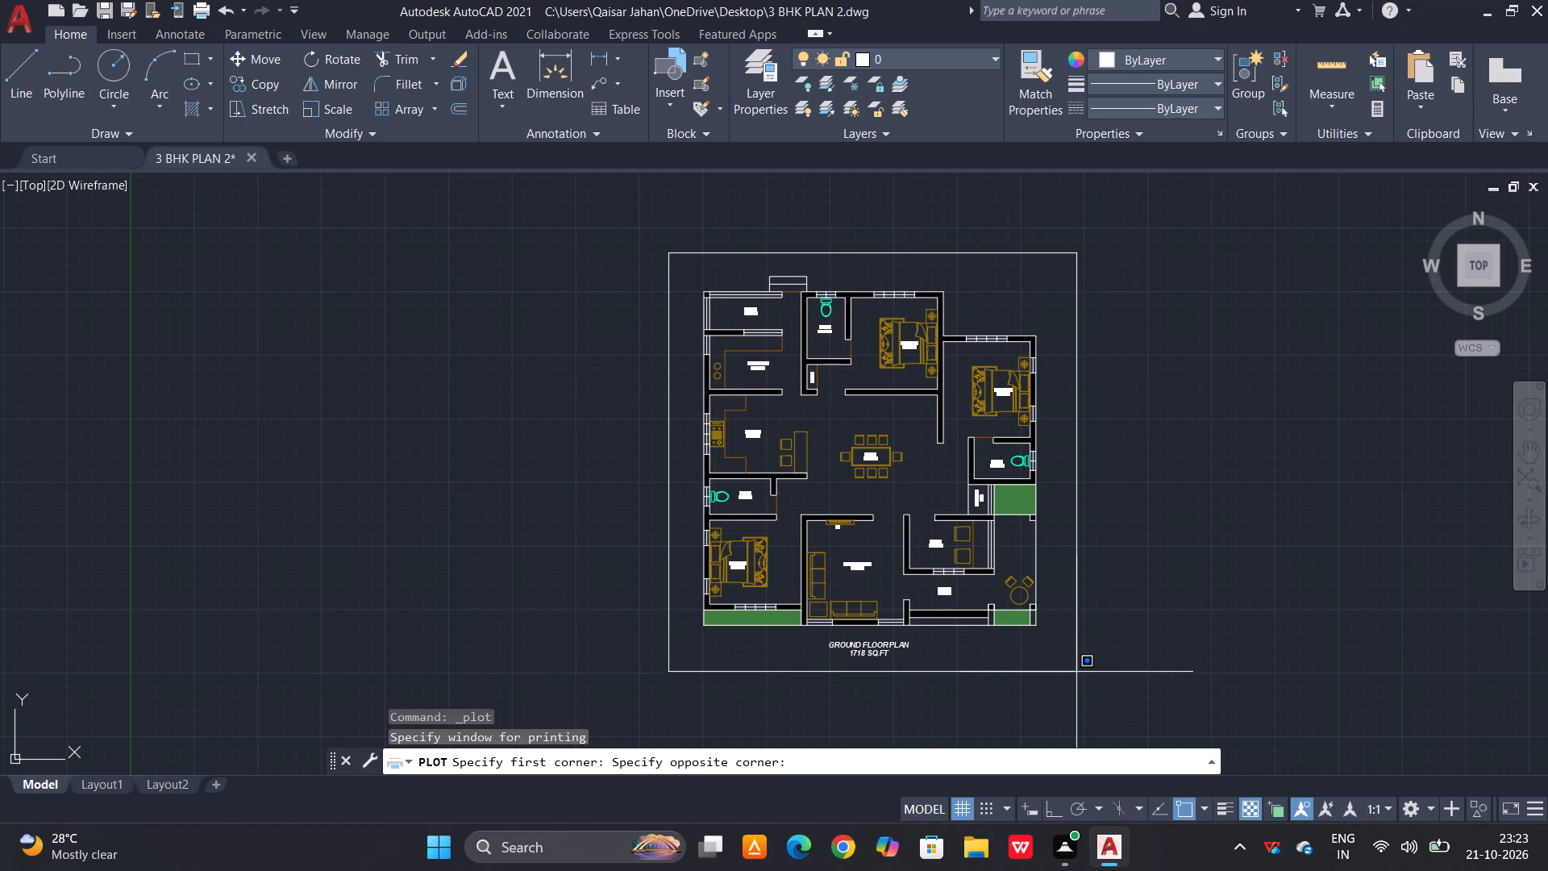
click(1076, 673)
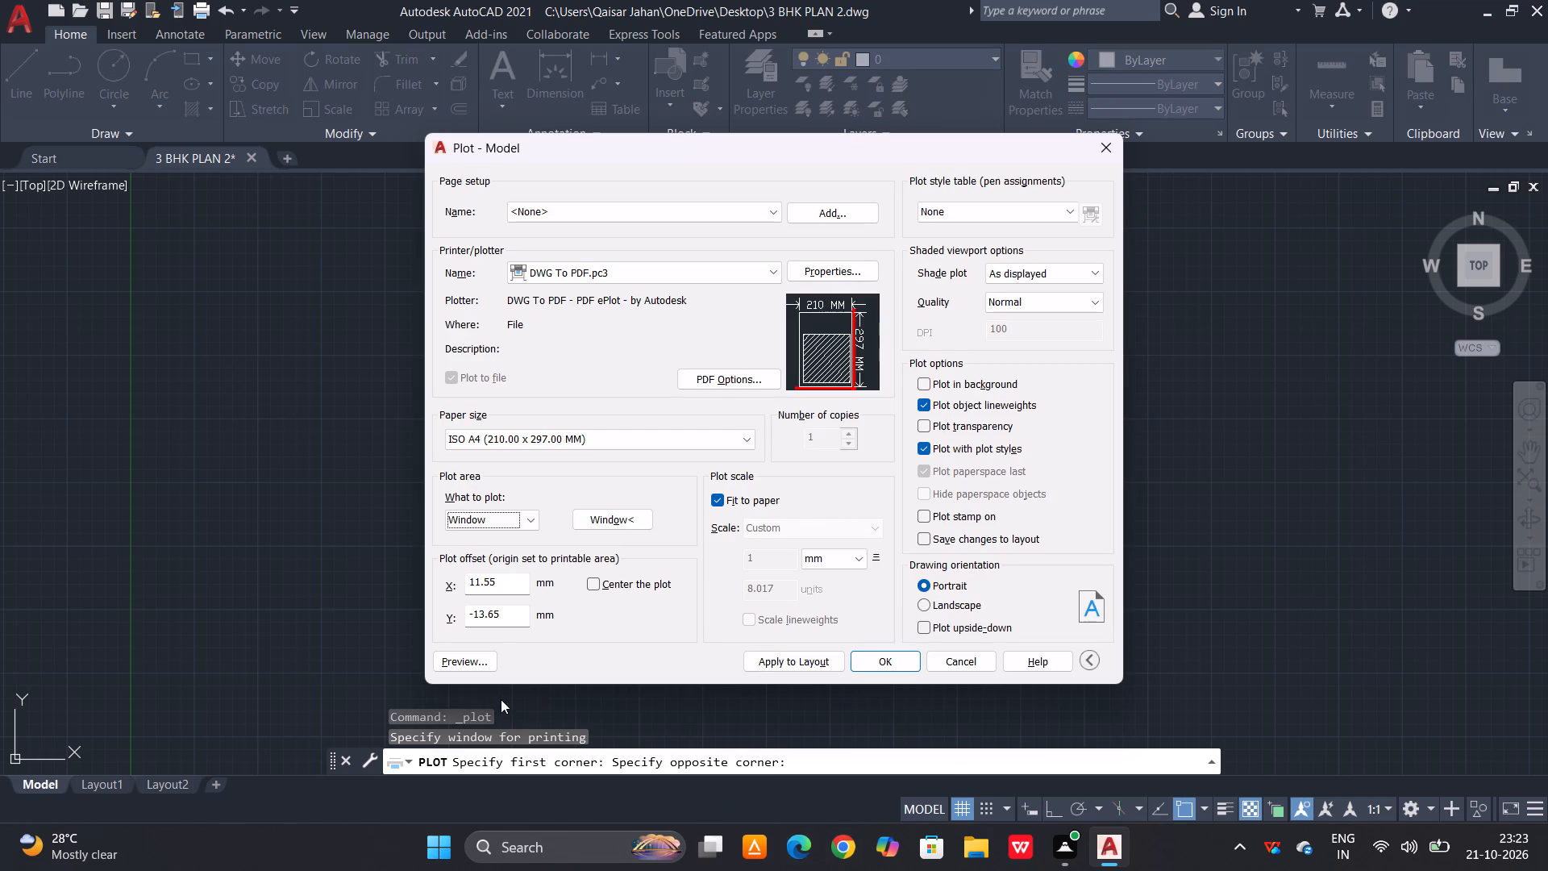
click(592, 582)
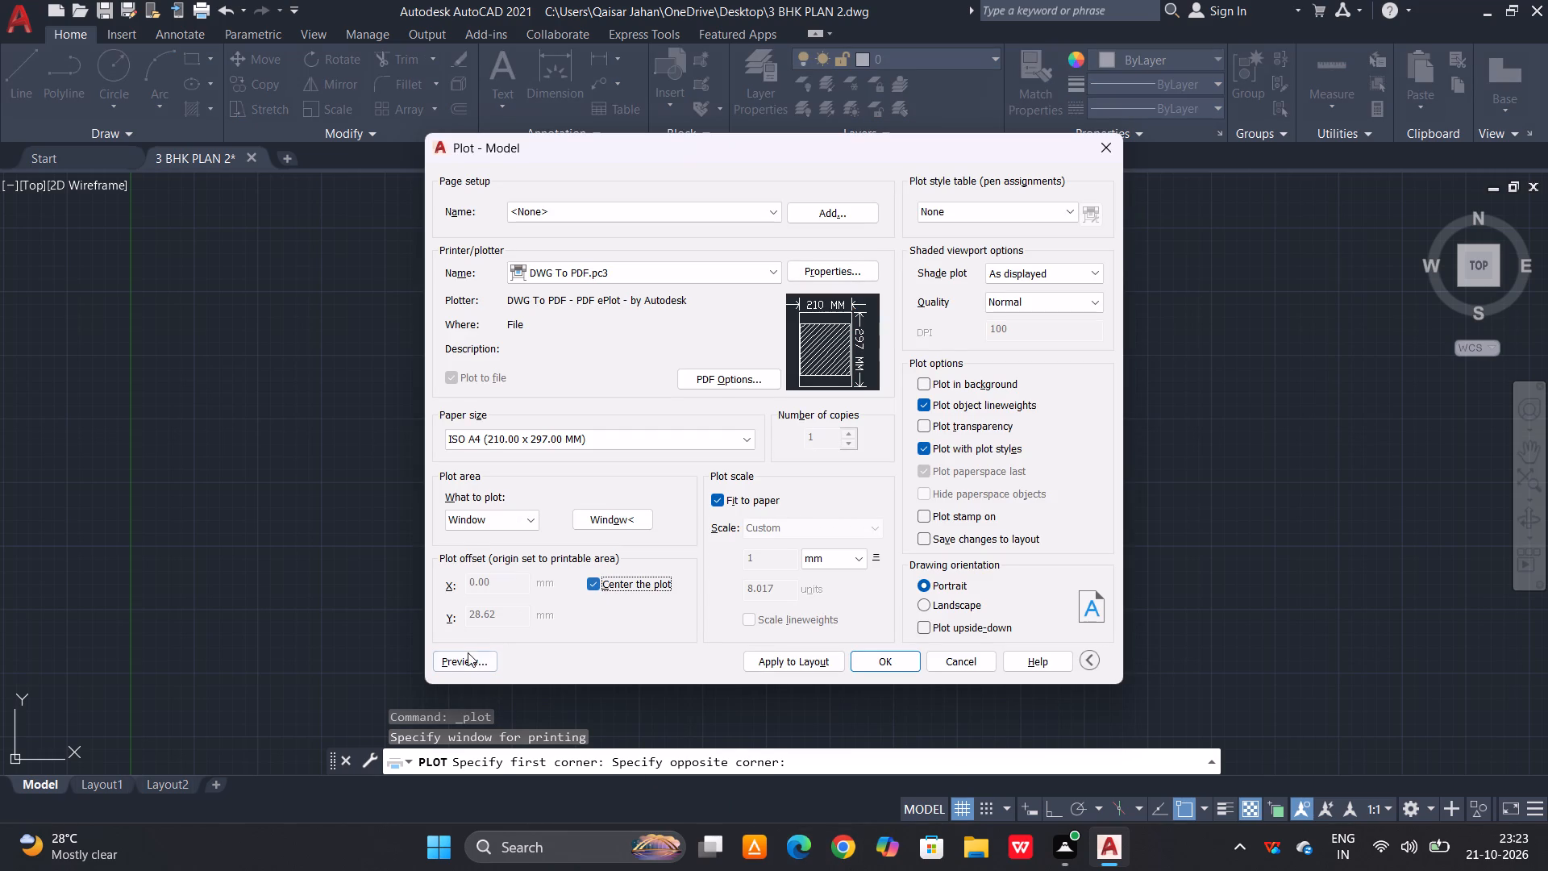
Preview the plot and examine the walls, room labels, furniture and title on the page before returning to the plot settings.
click(451, 682)
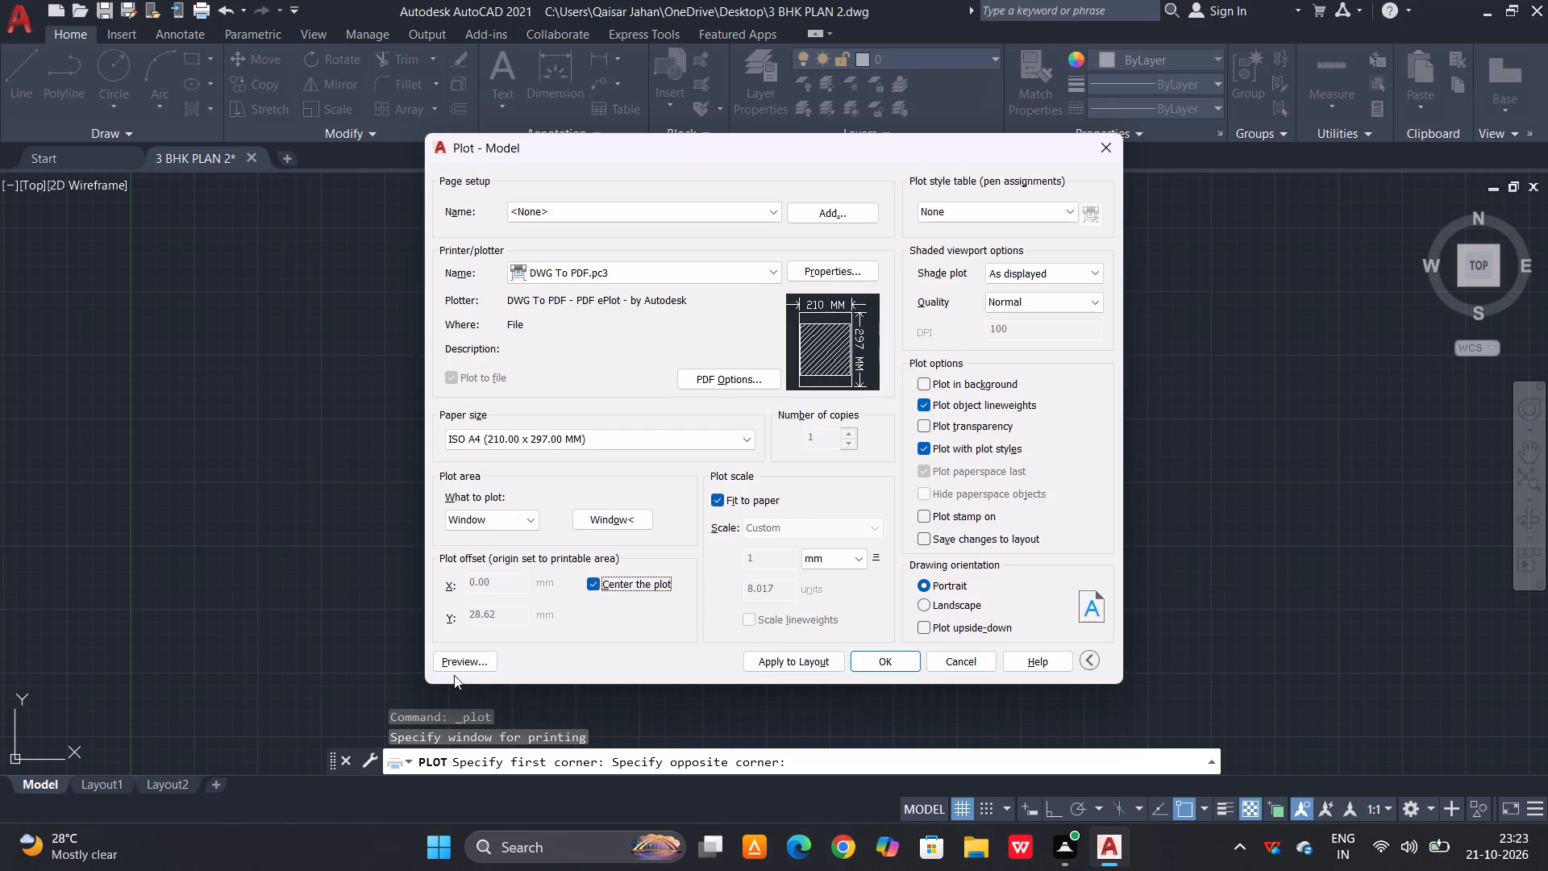
click(460, 661)
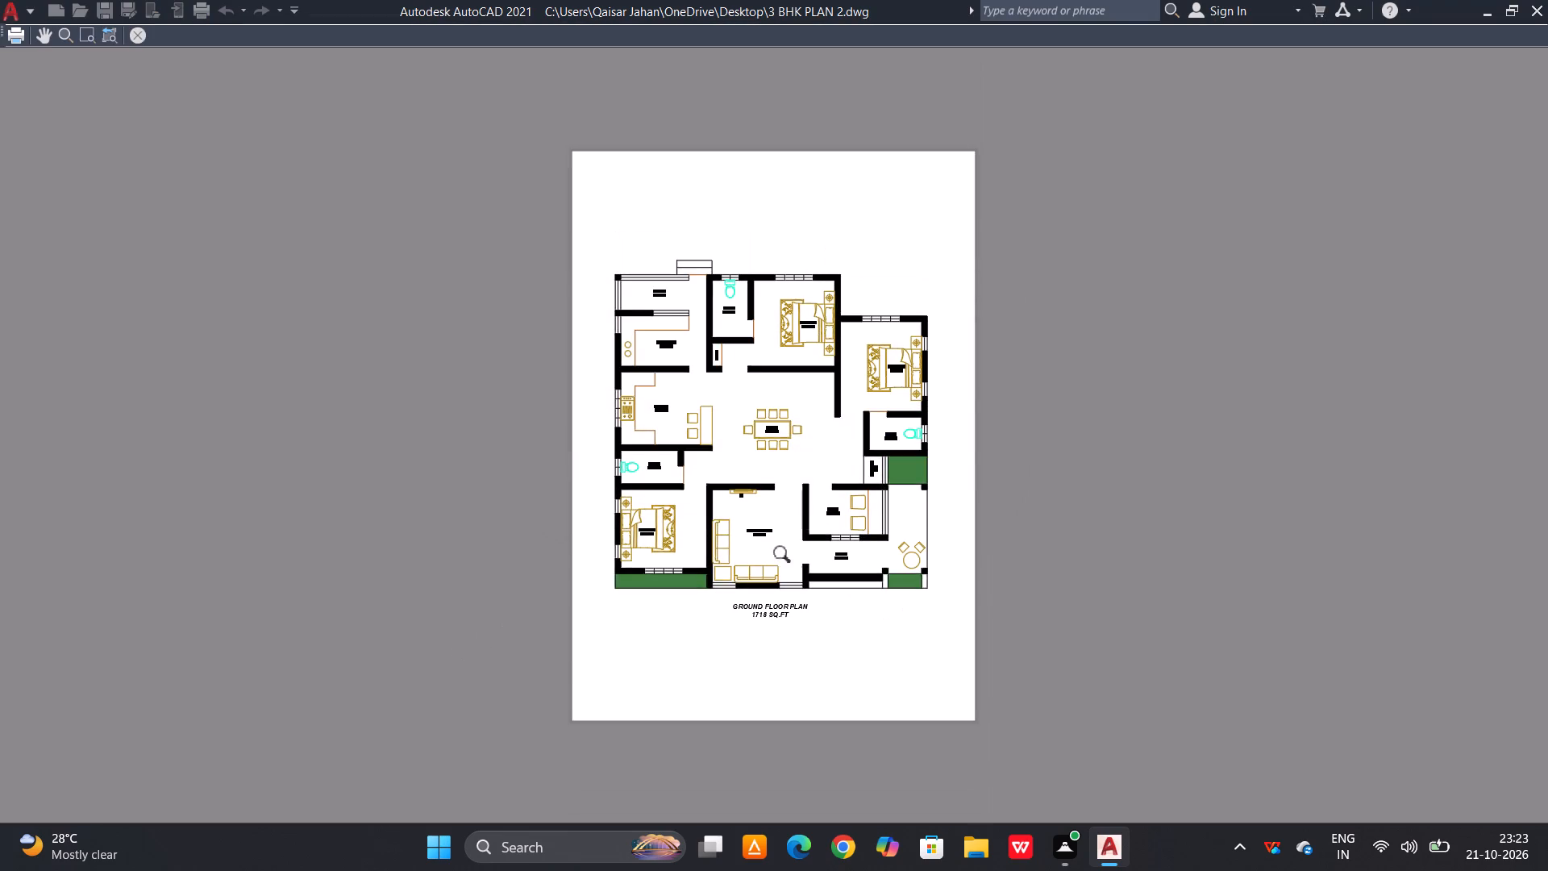
scroll(822, 518, up, 3)
scroll(843, 546, down, 2)
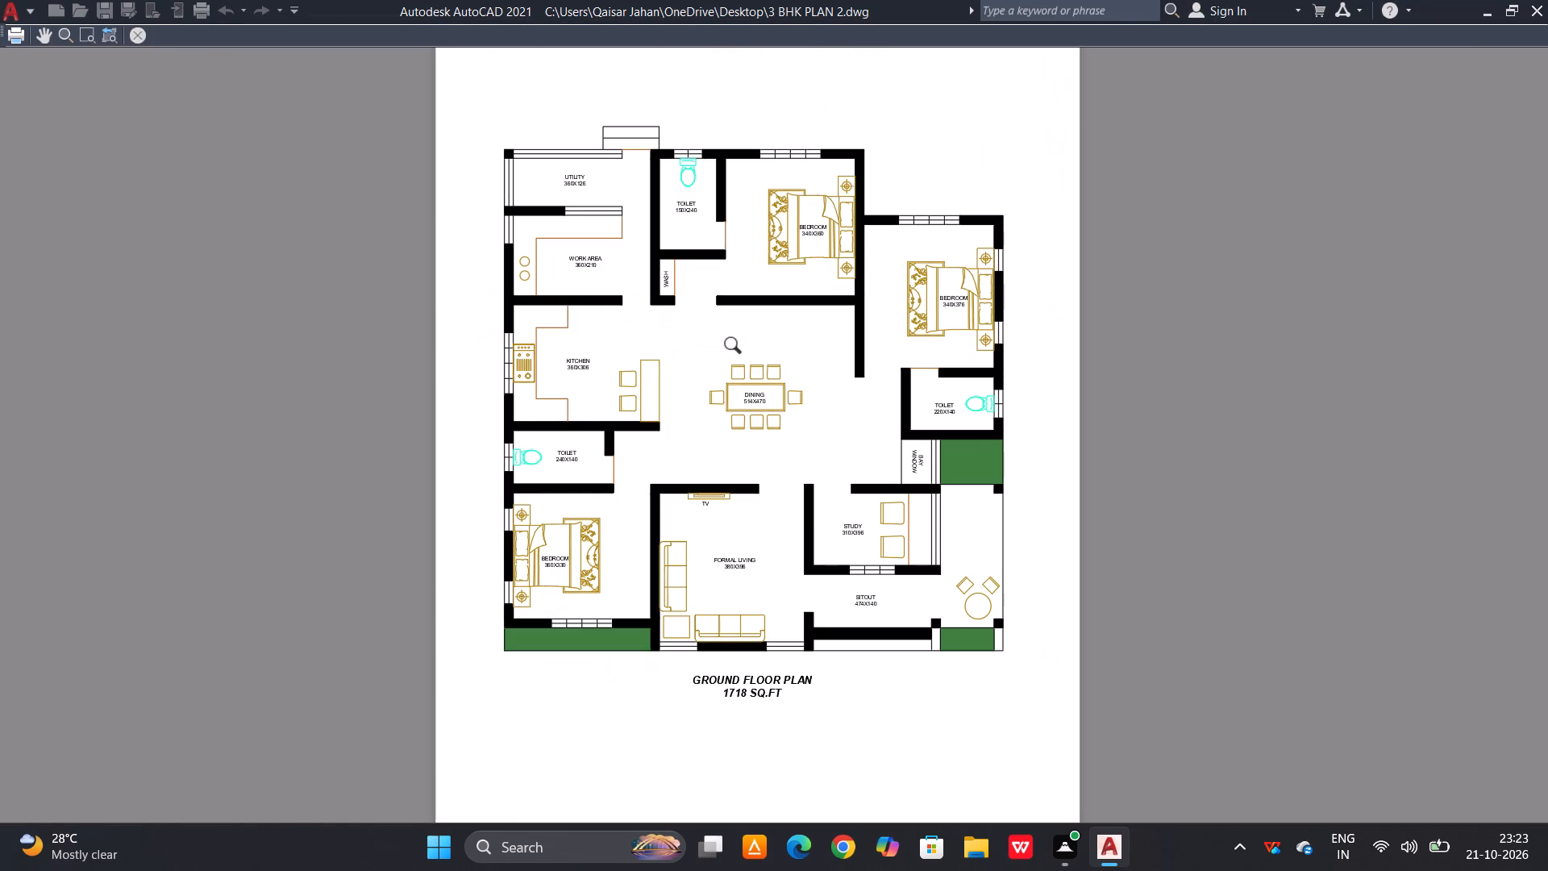
scroll(756, 494, down, 2)
scroll(769, 637, up, 3)
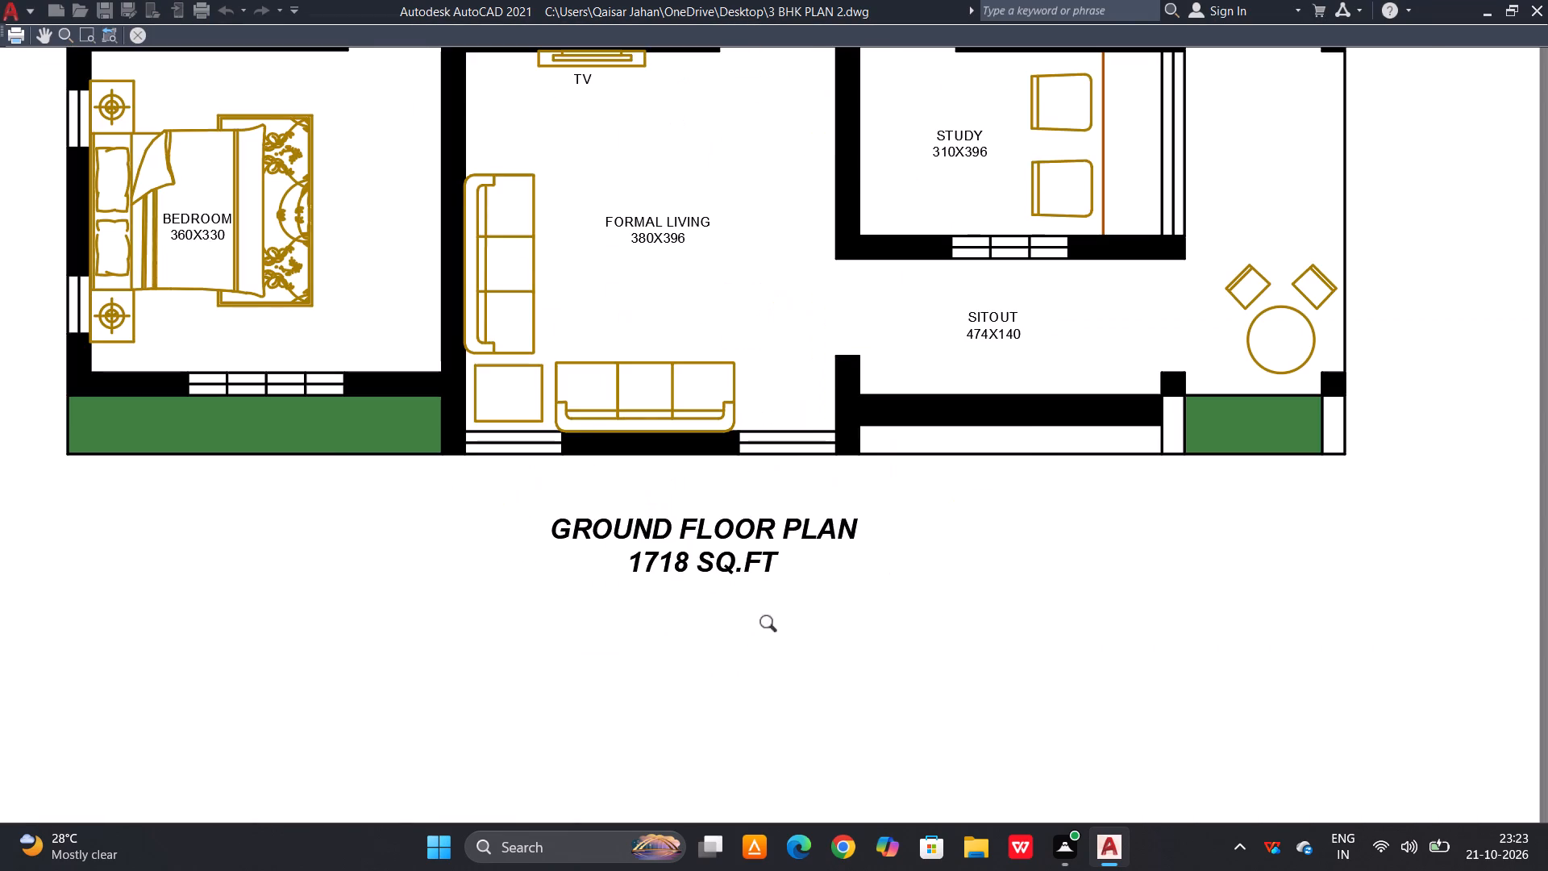
scroll(817, 441, down, 2)
middle_drag(818, 441, 826, 755)
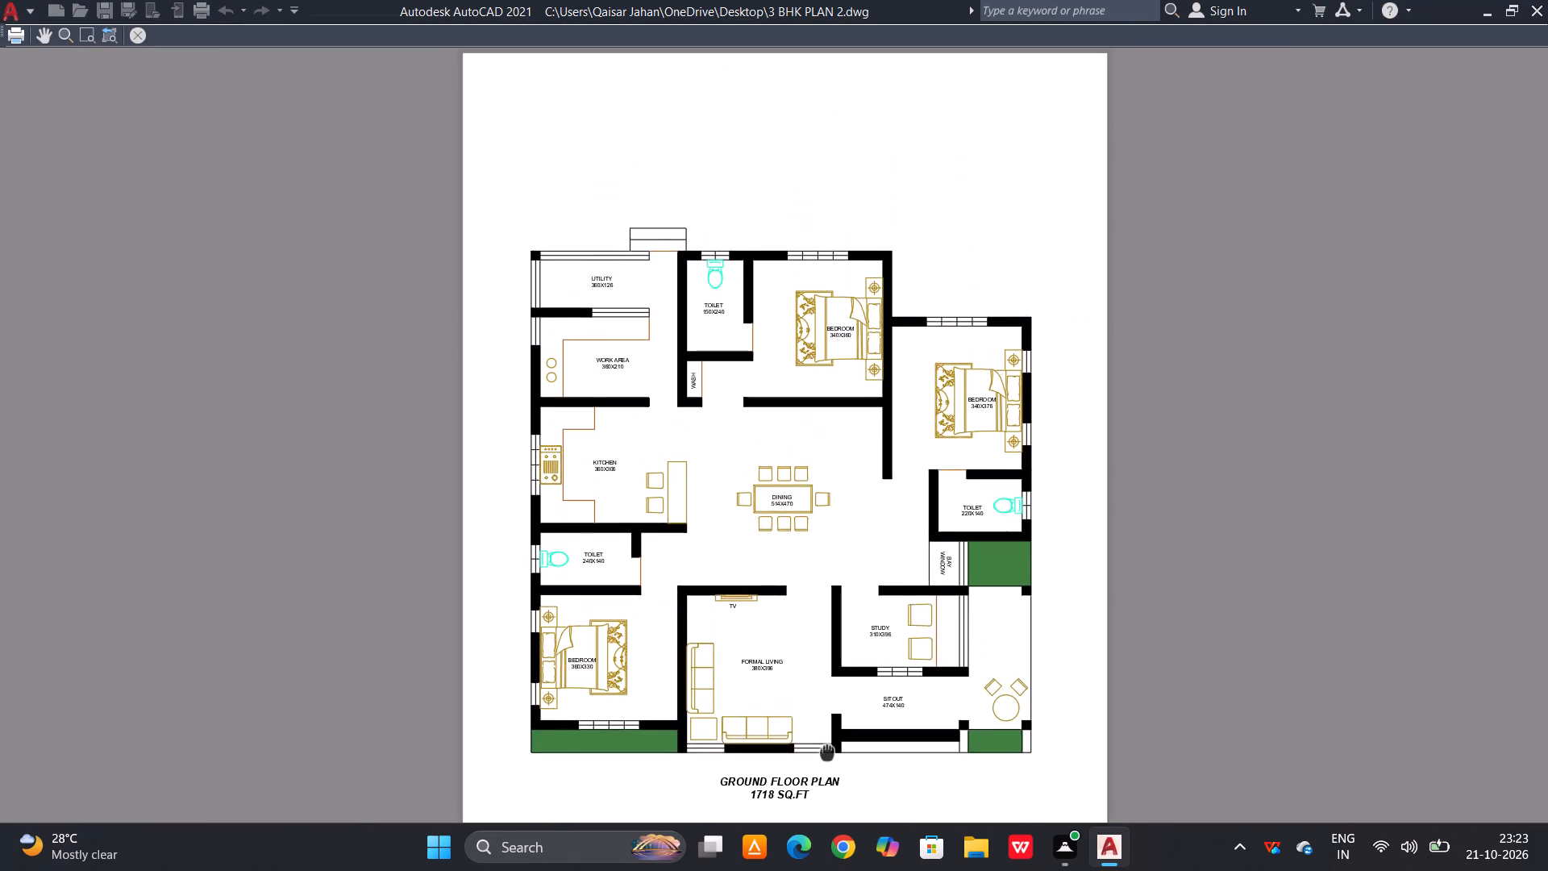
middle_drag(826, 755, 834, 594)
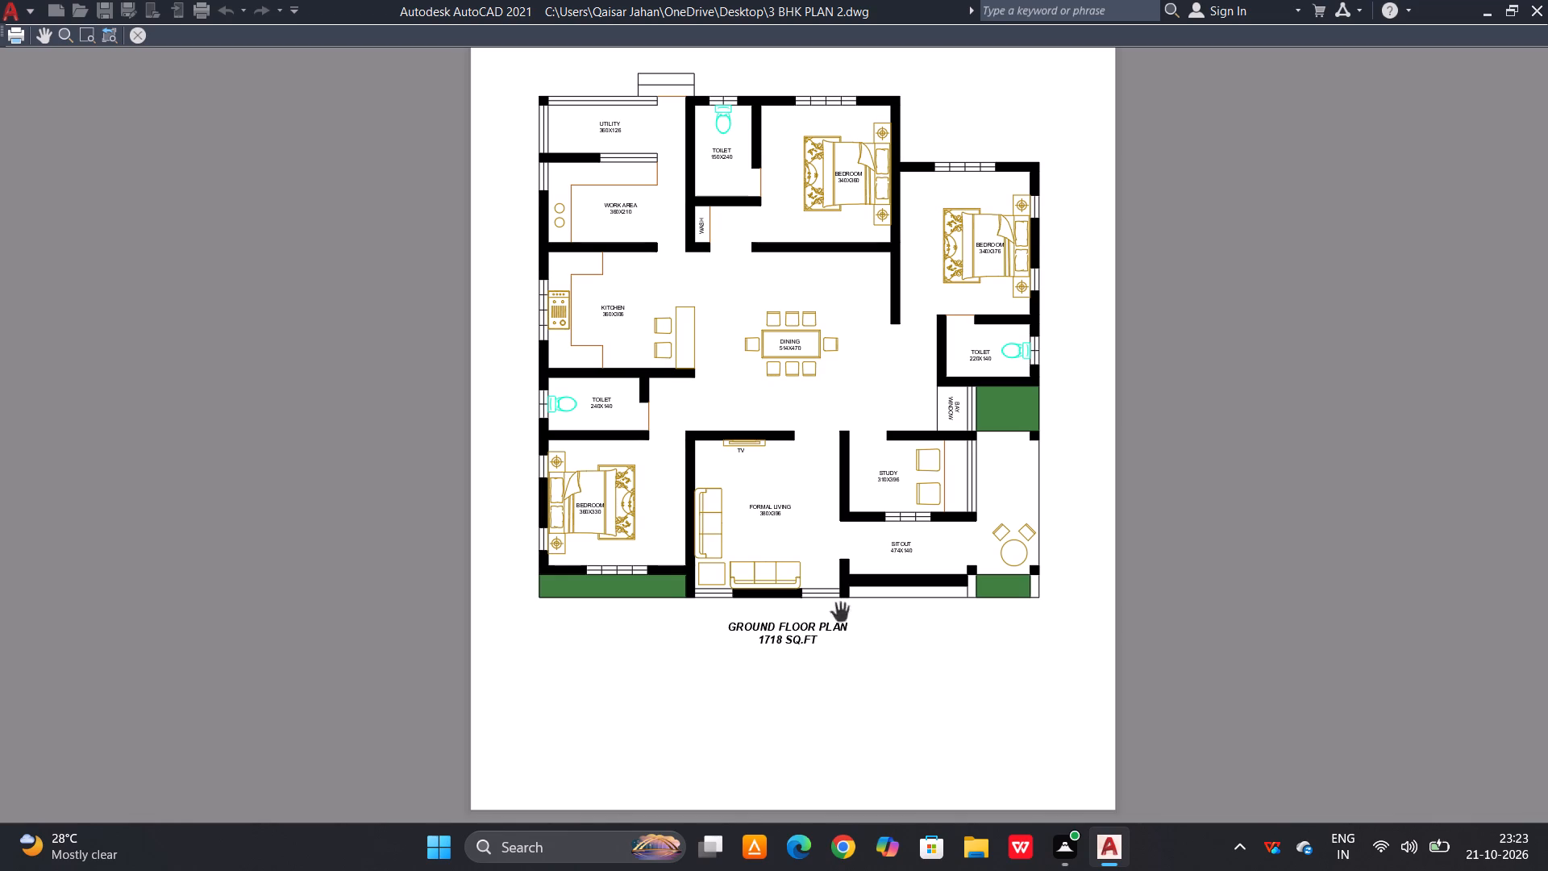
key(space)
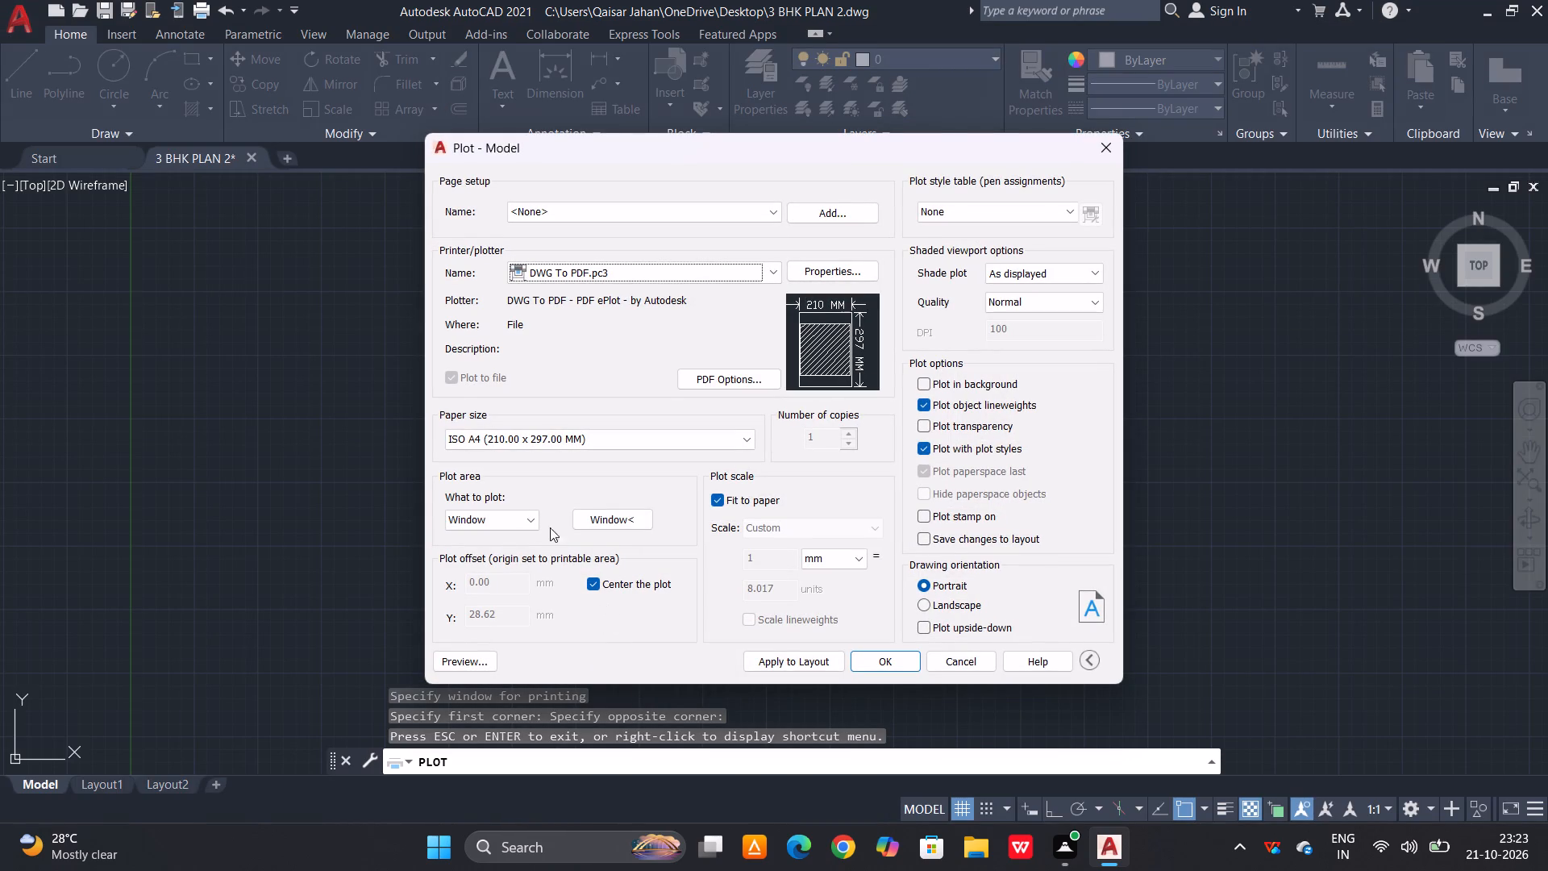
Respecify the plot window with two corners in the empty area east of the floor plan.
click(530, 524)
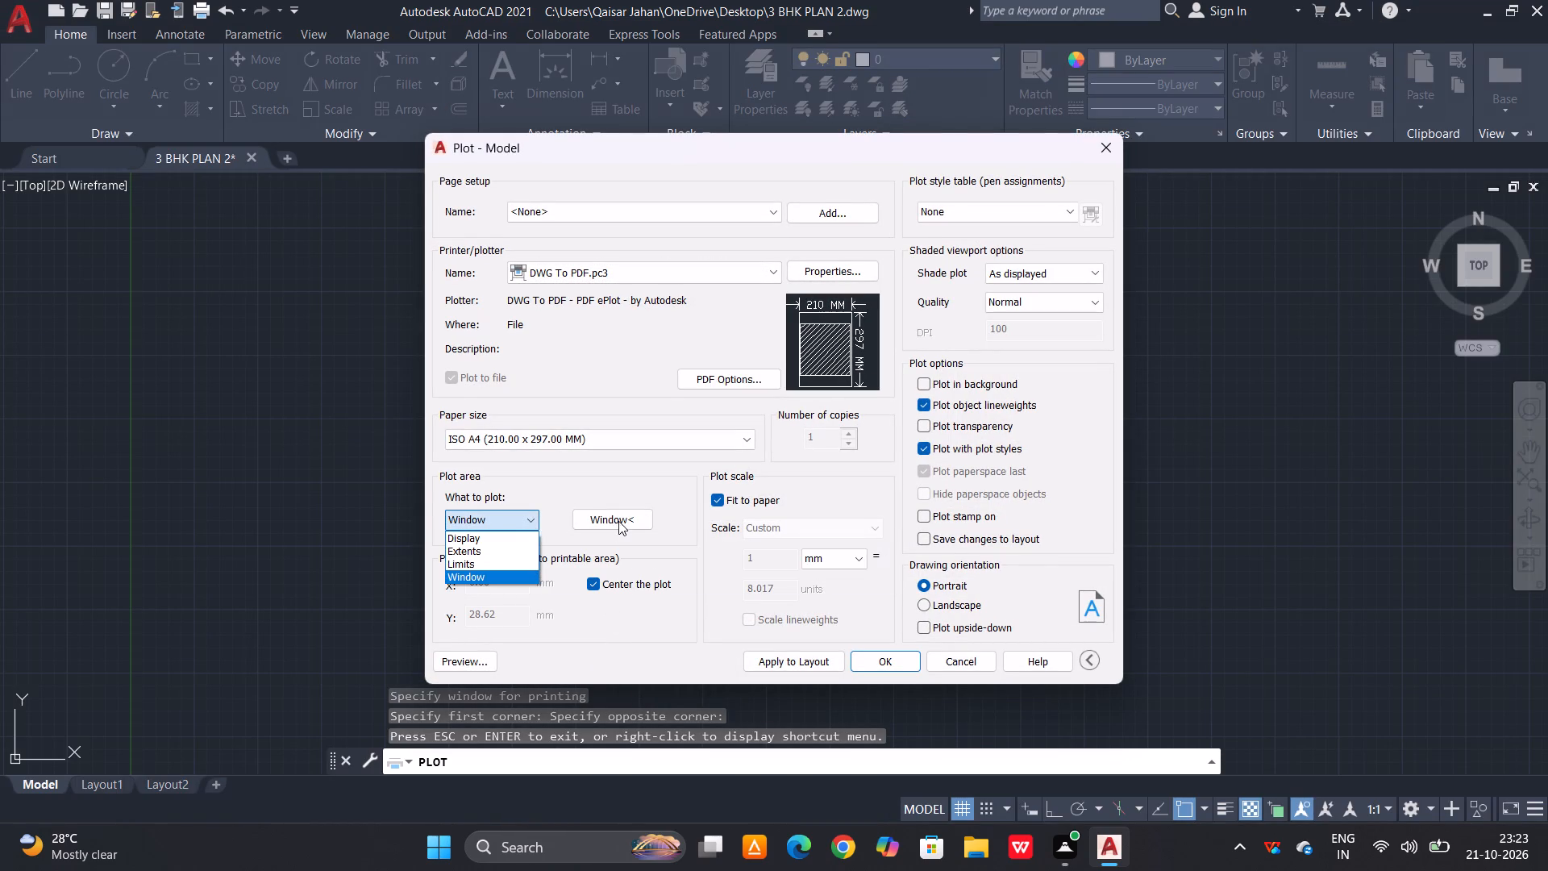
click(619, 520)
click(620, 520)
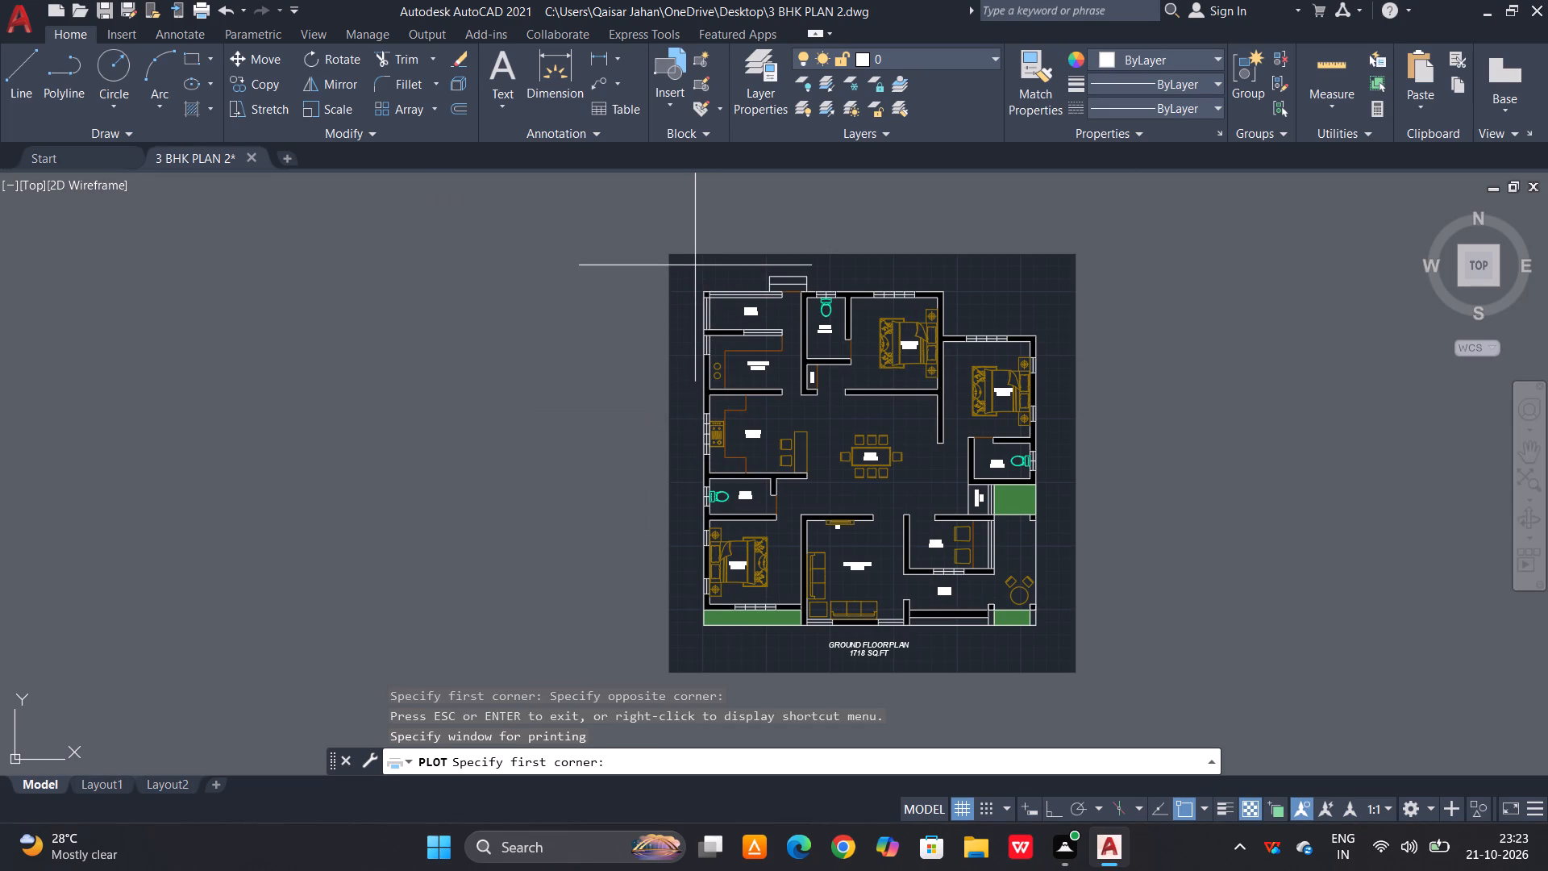
key(space)
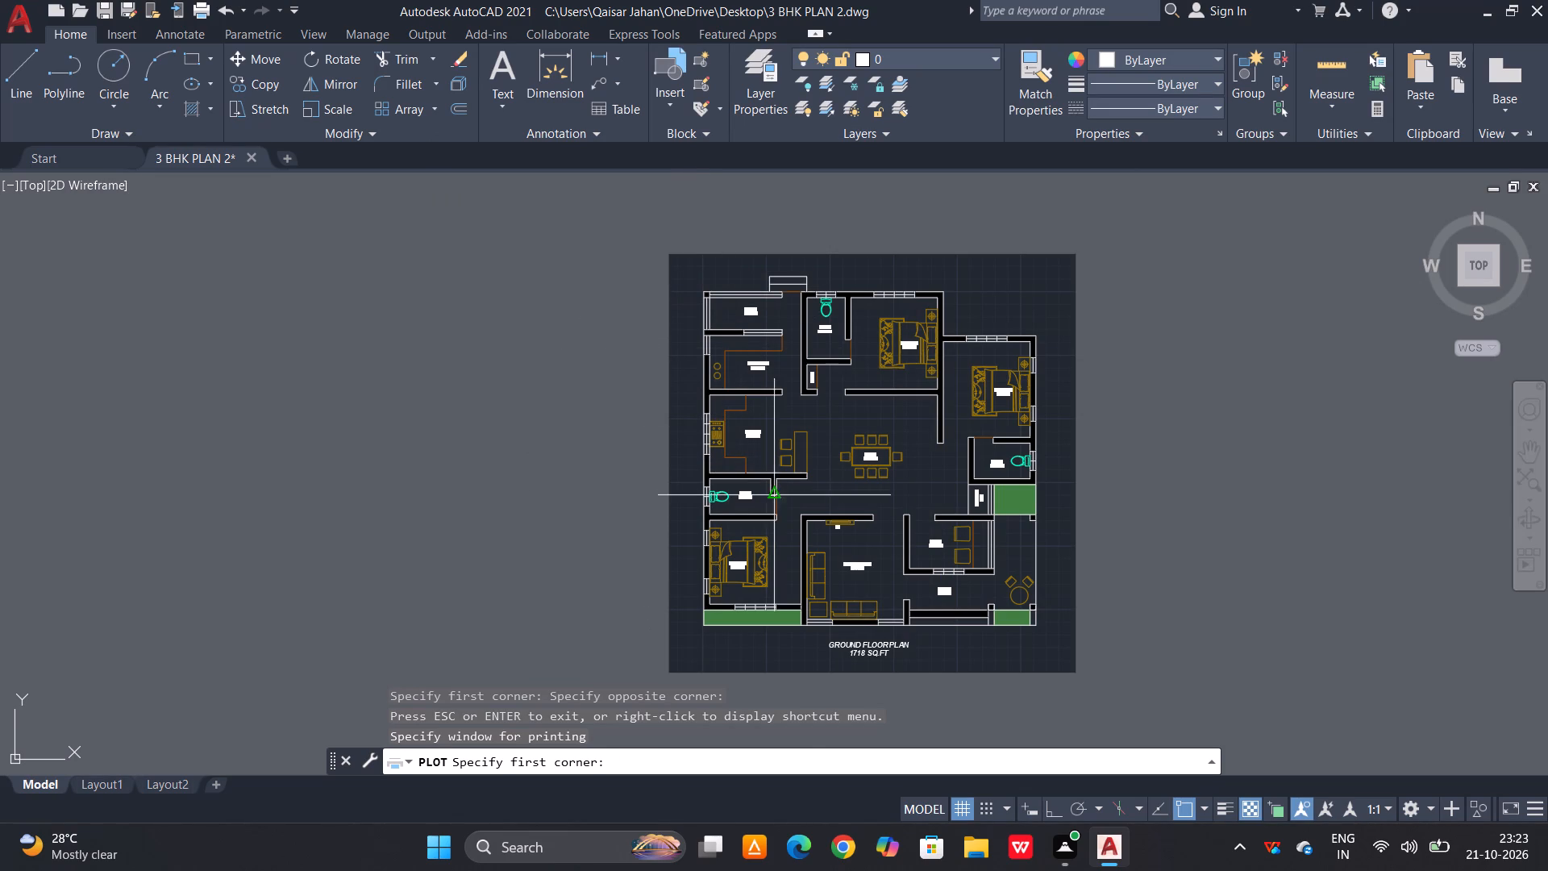
click(1376, 369)
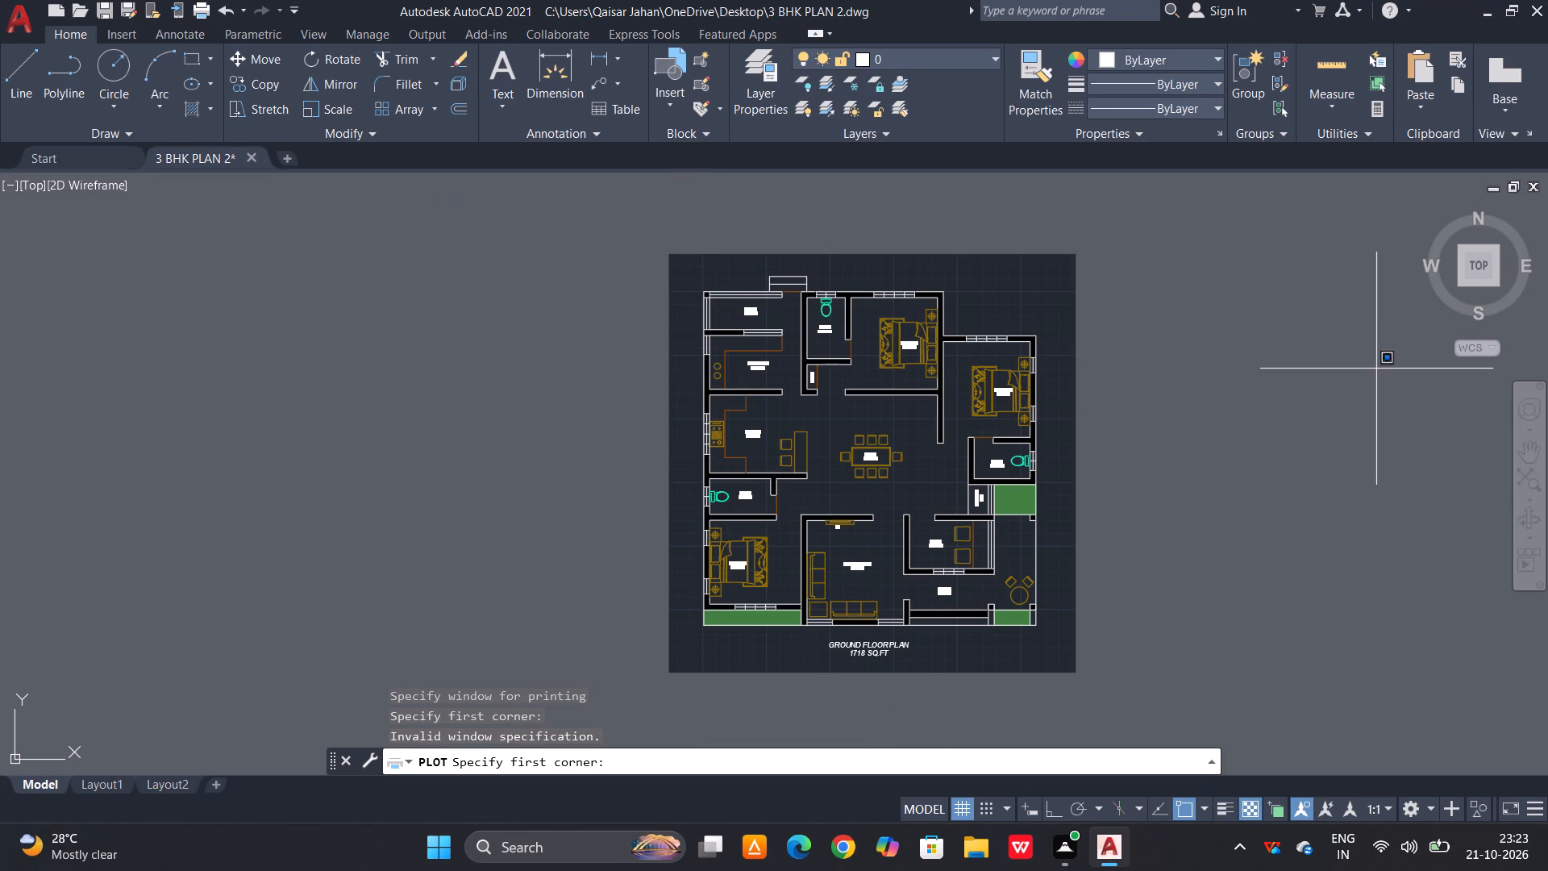
click(1255, 415)
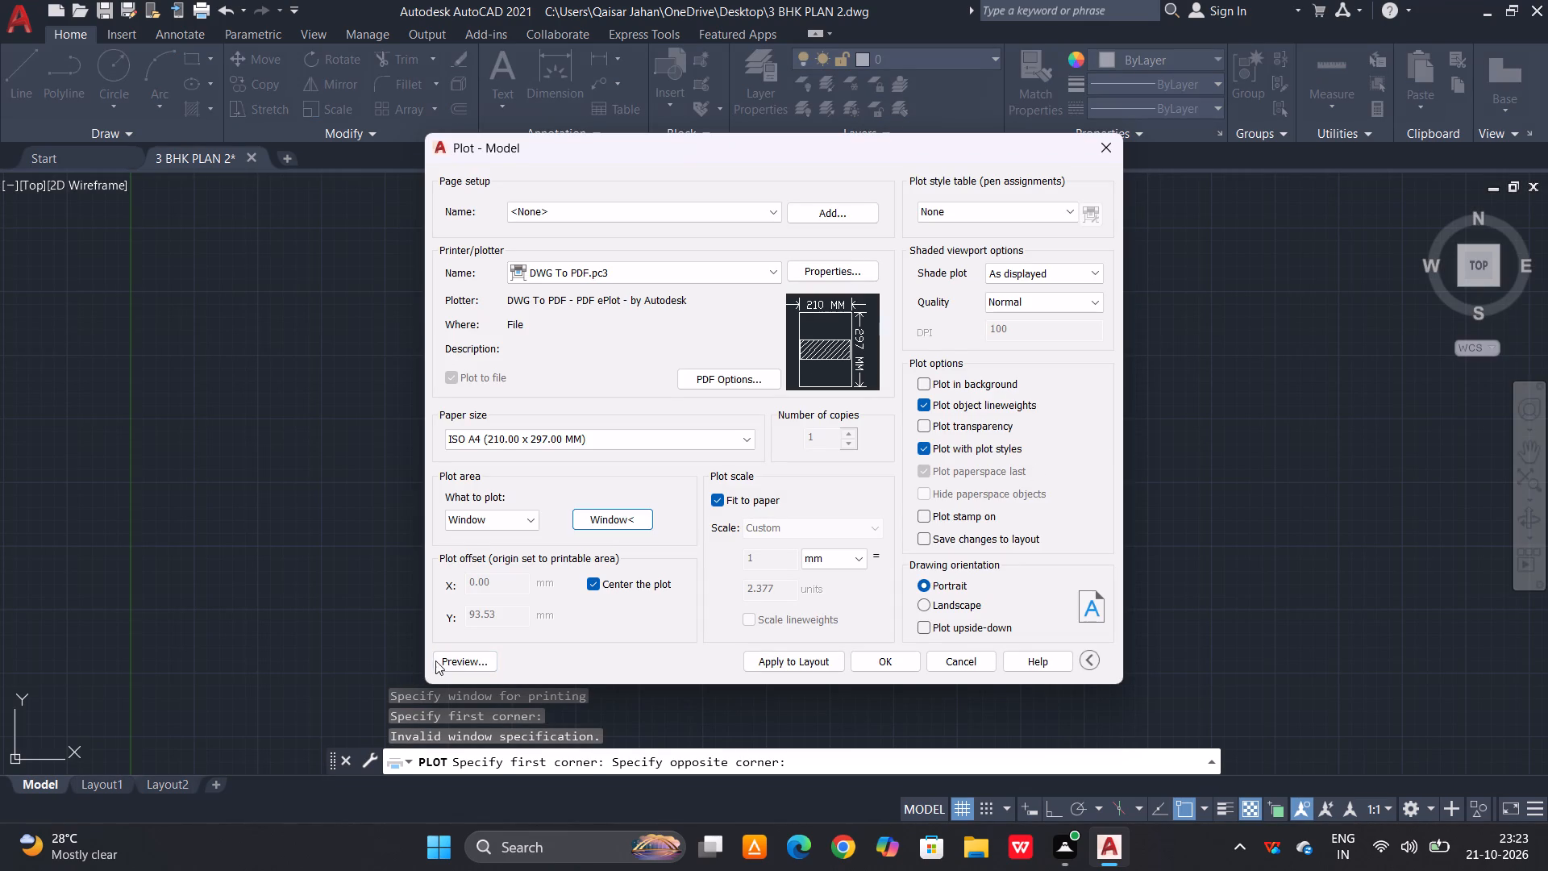
Preview the plot with the new window and return to the plot settings.
click(443, 656)
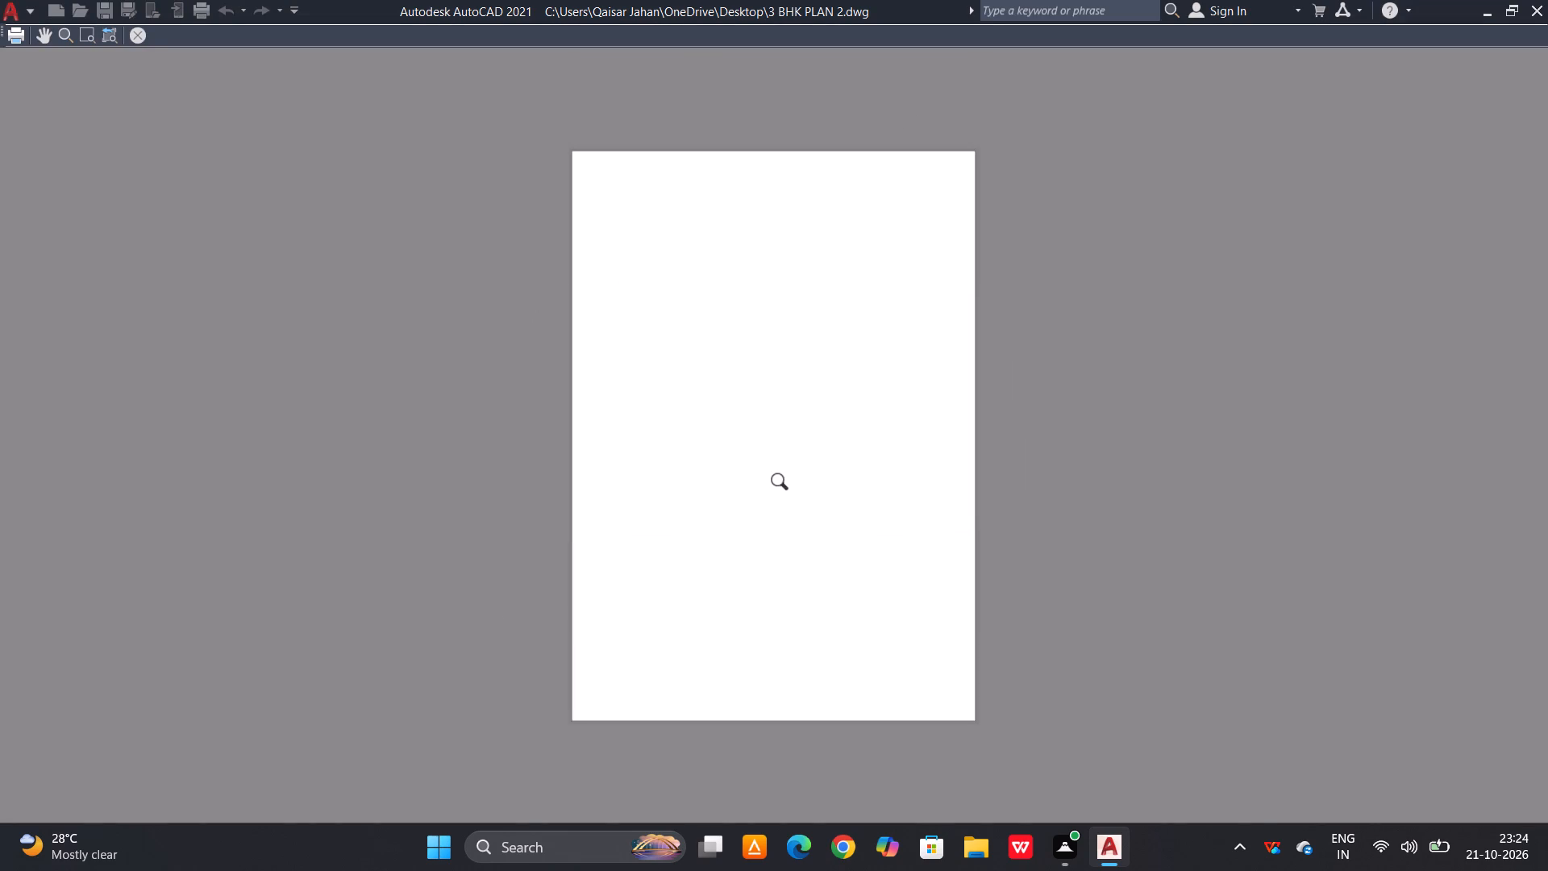
key(space)
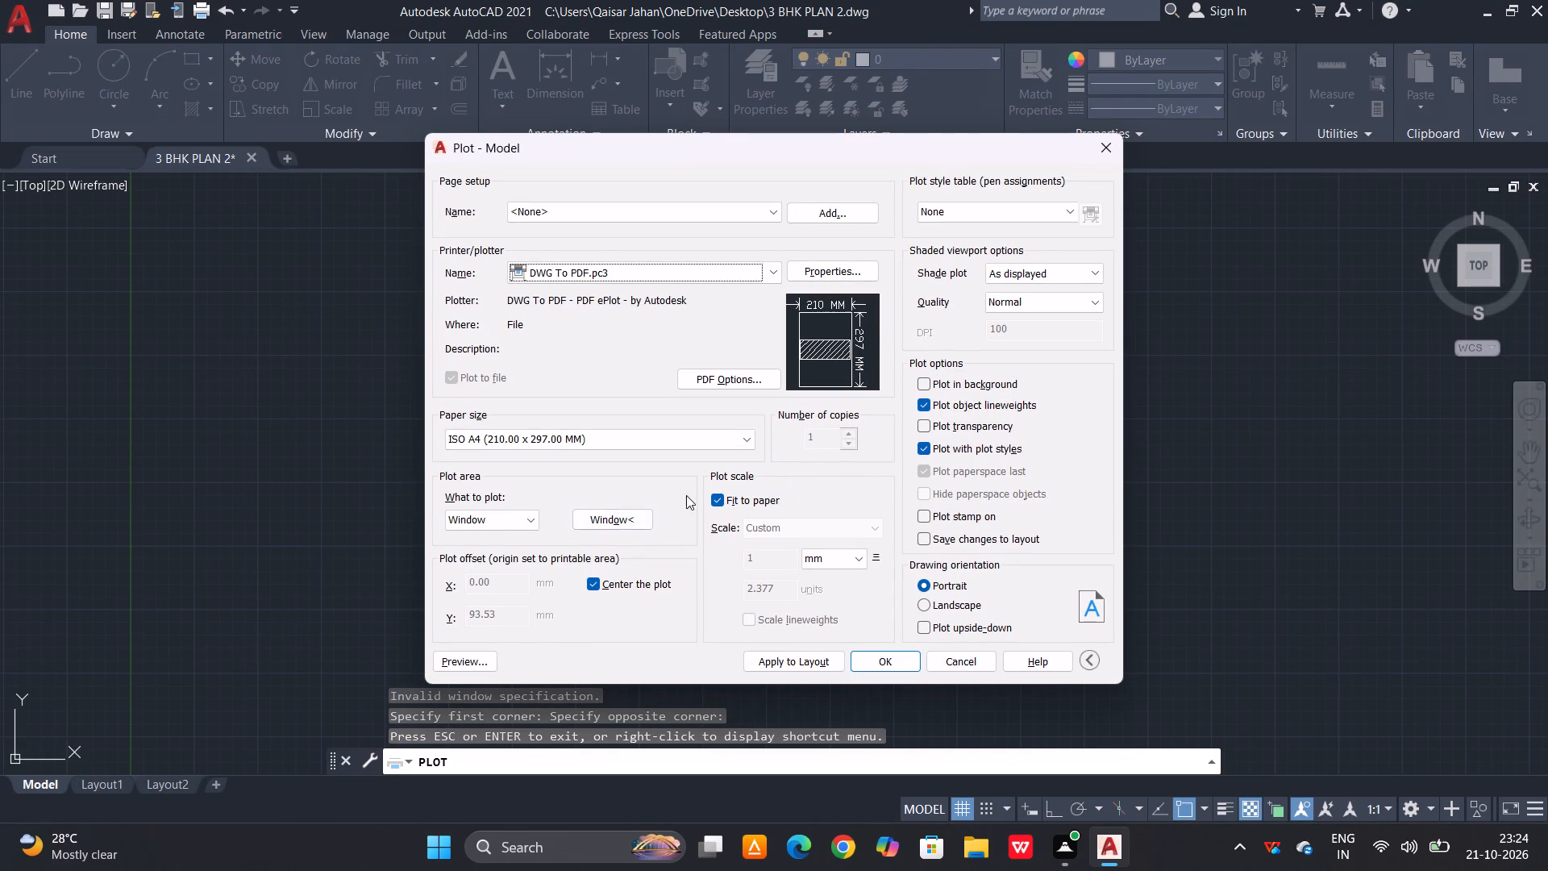
Respecify the plot window with two corners enclosing the whole floor plan and its title.
click(621, 519)
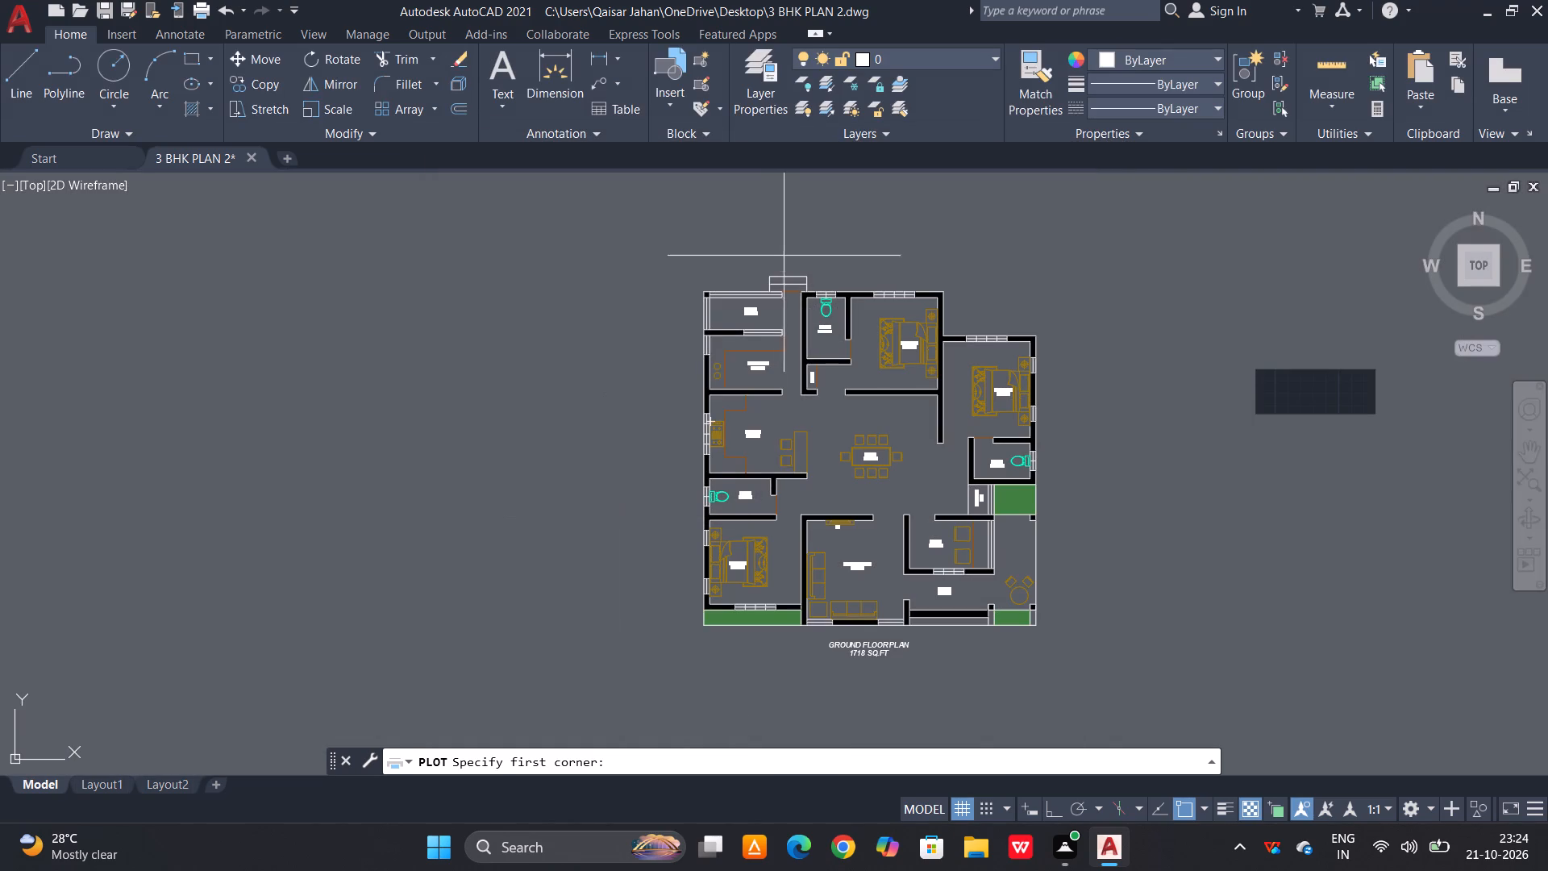
click(667, 235)
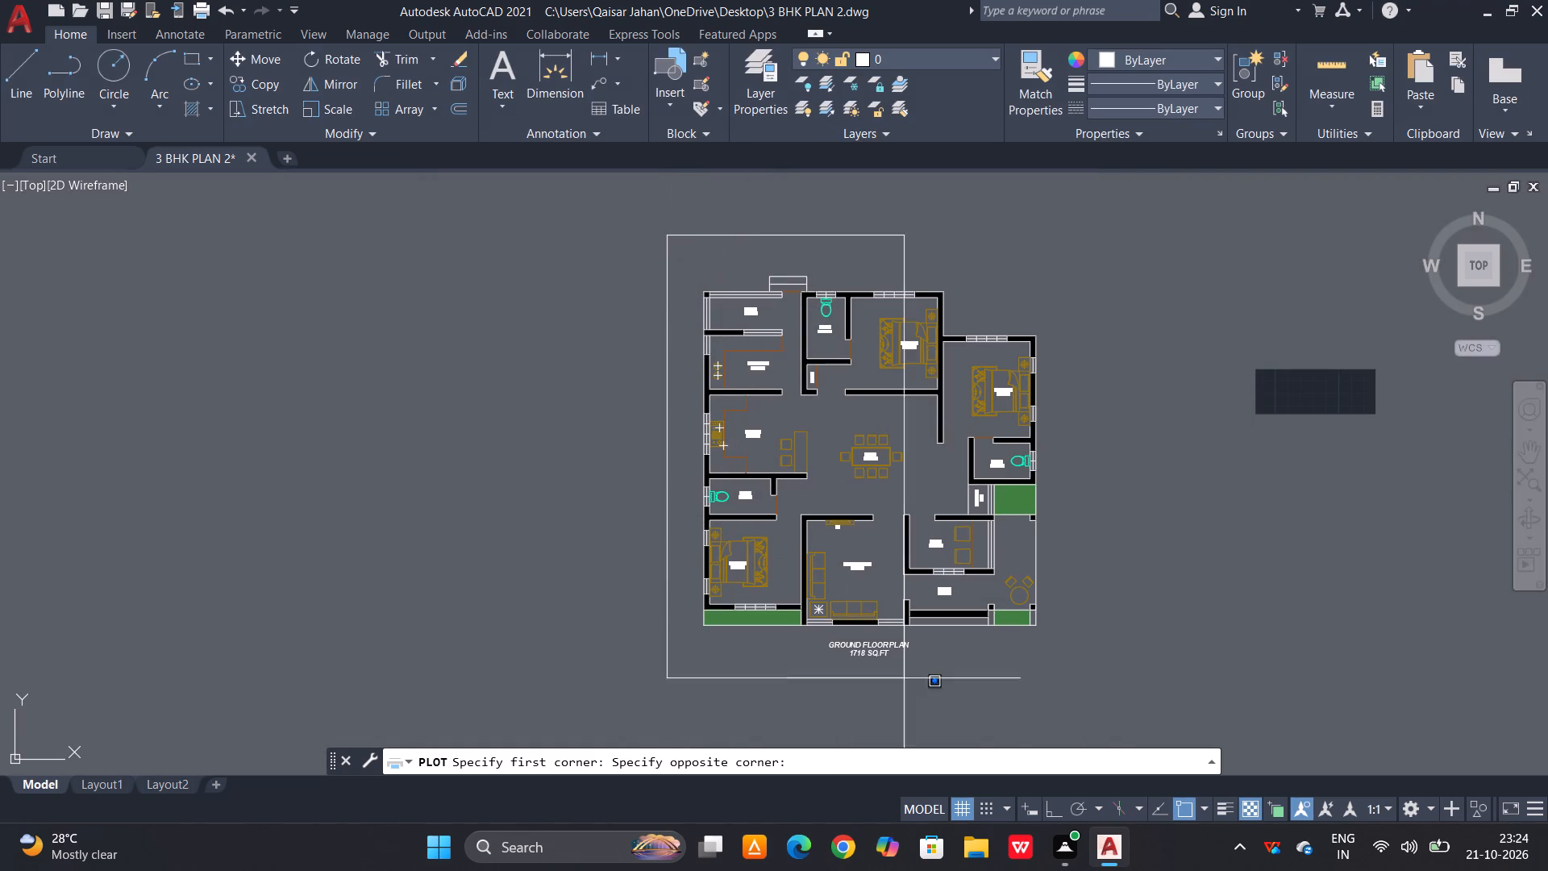
click(1076, 686)
Preview the plot, examine the plan's room labels and its placement on the page, and return to the plot settings.
click(483, 663)
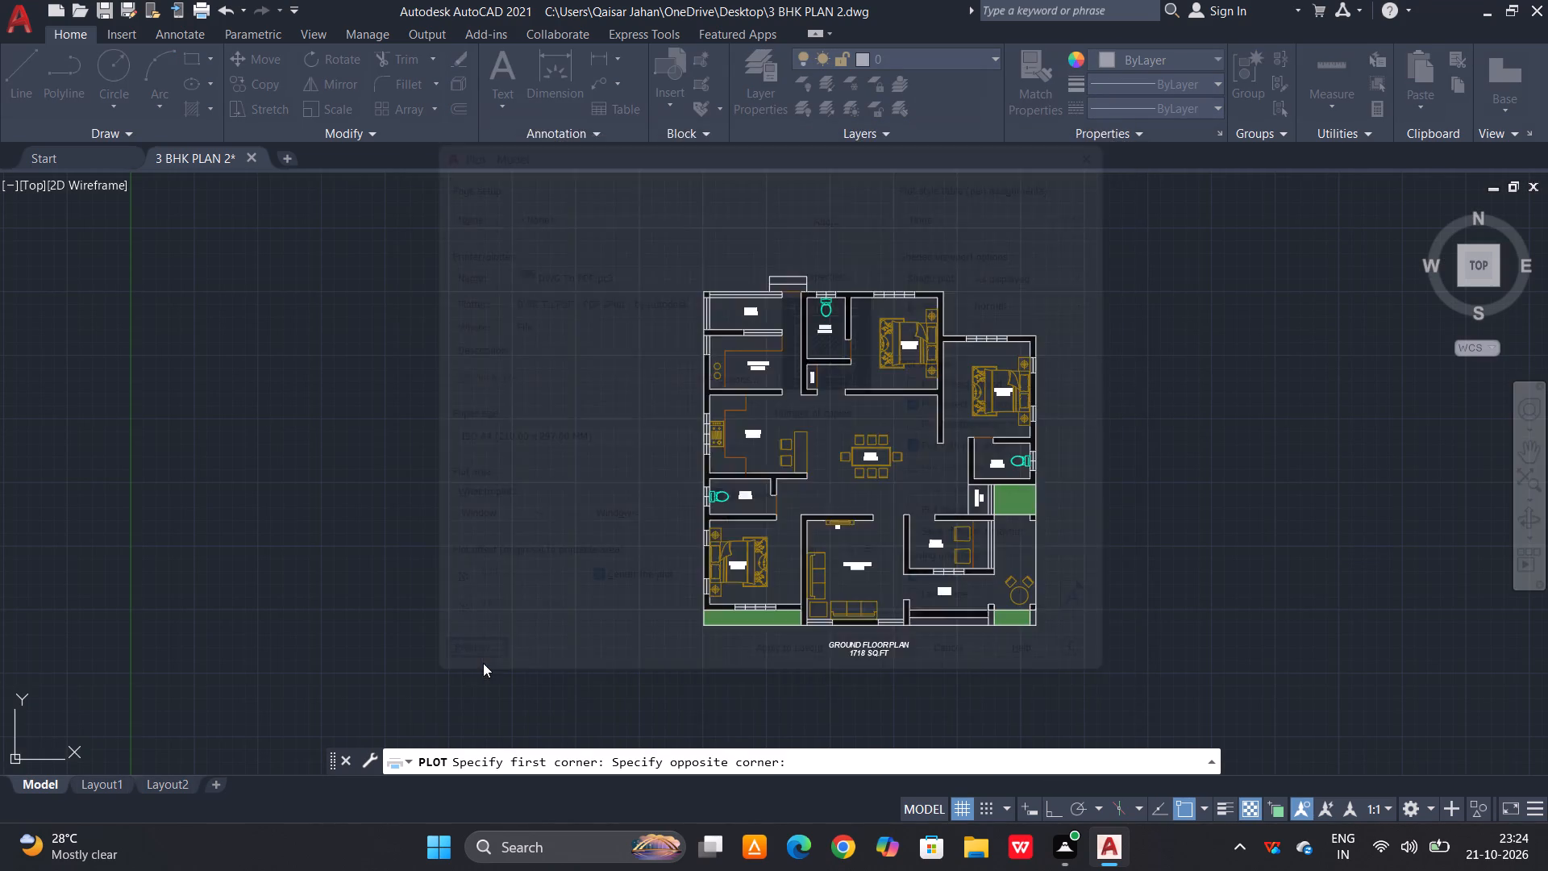
scroll(859, 500, up, 3)
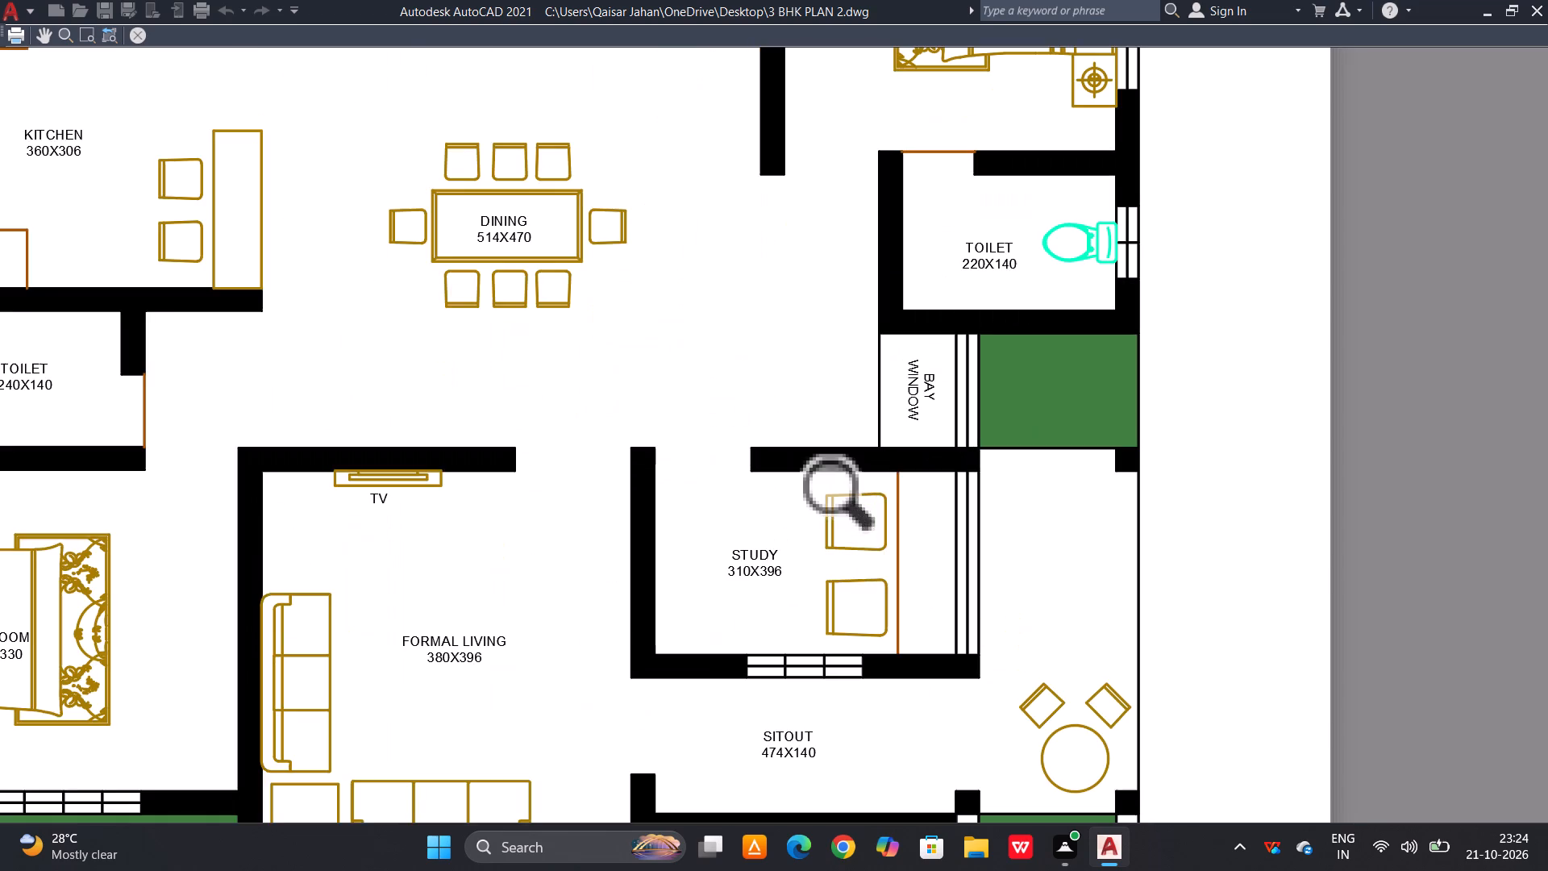
scroll(908, 498, down, 2)
middle_drag(875, 661, 880, 649)
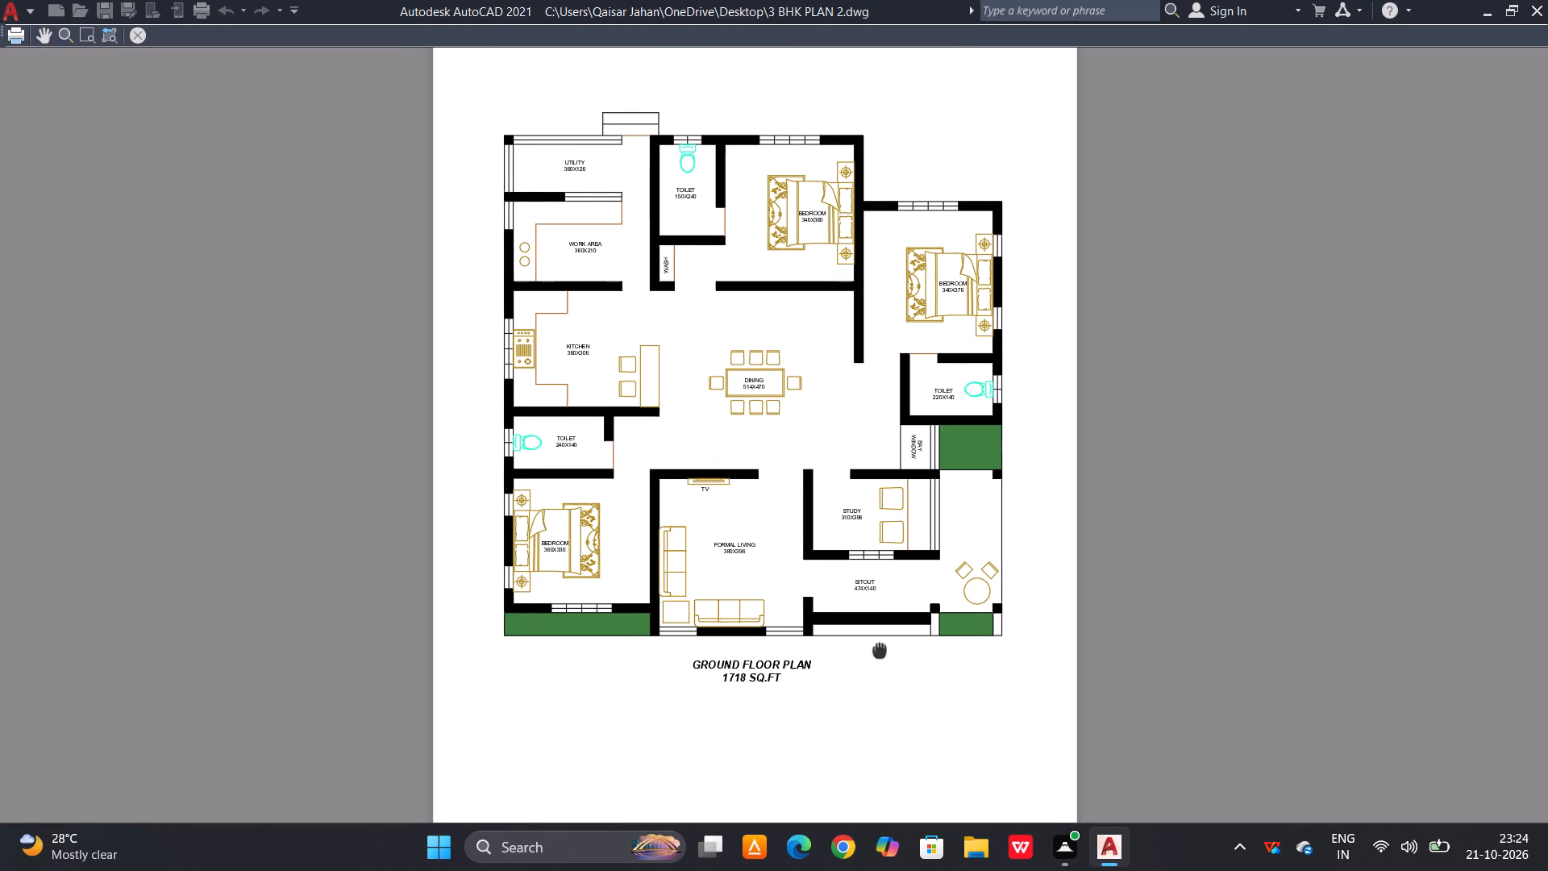
middle_drag(880, 649, 882, 648)
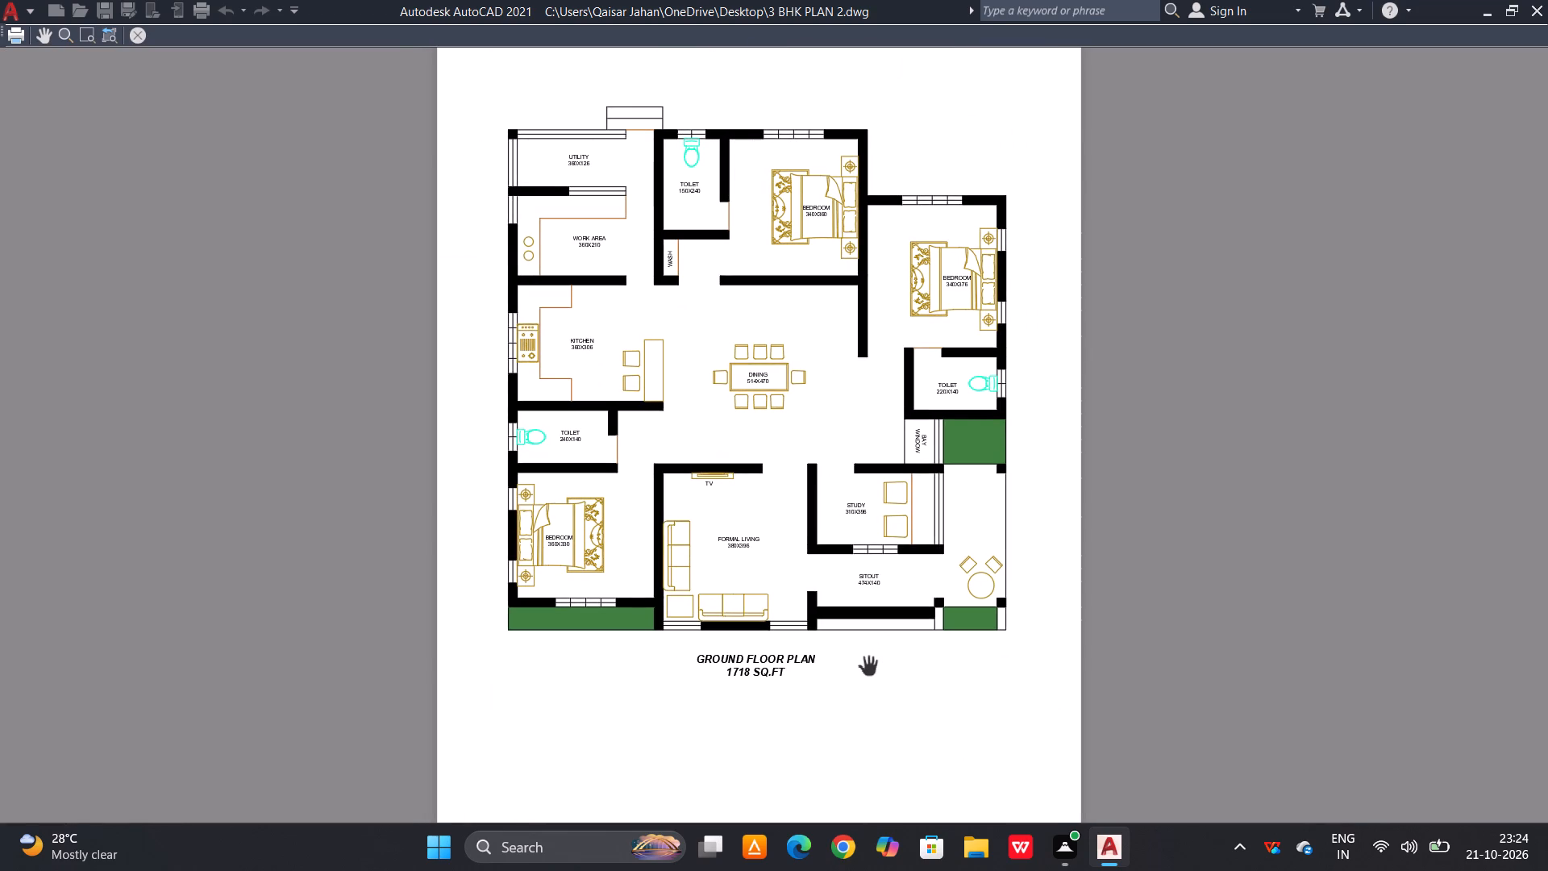
key(space)
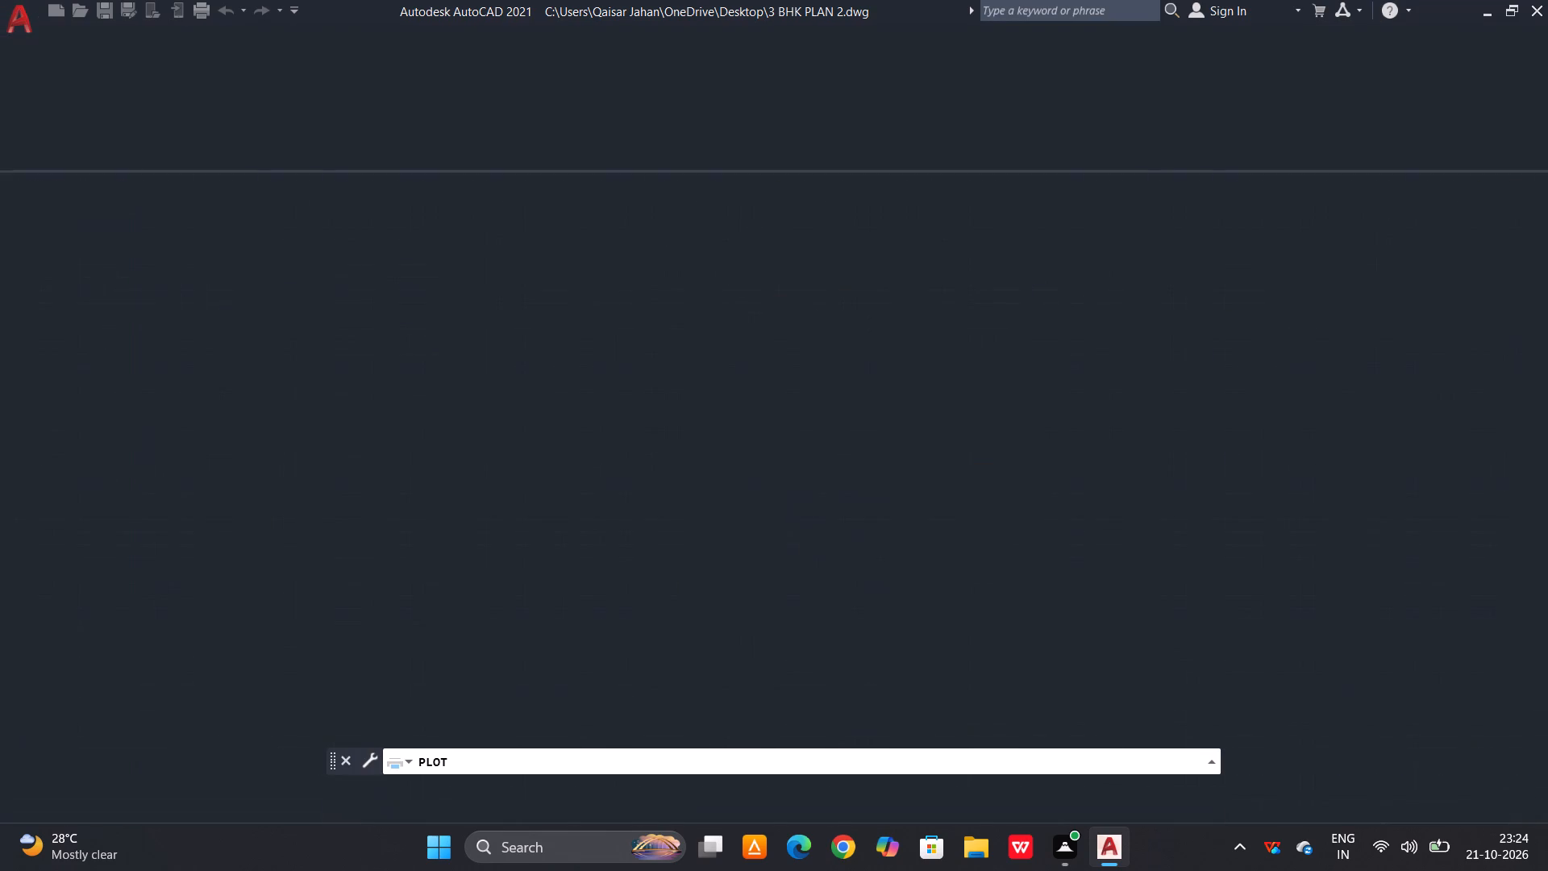
Apply the plot settings to the layout and plot the plan to the Desktop as 3 BHK PLAN 2-Model.pdf.
click(809, 661)
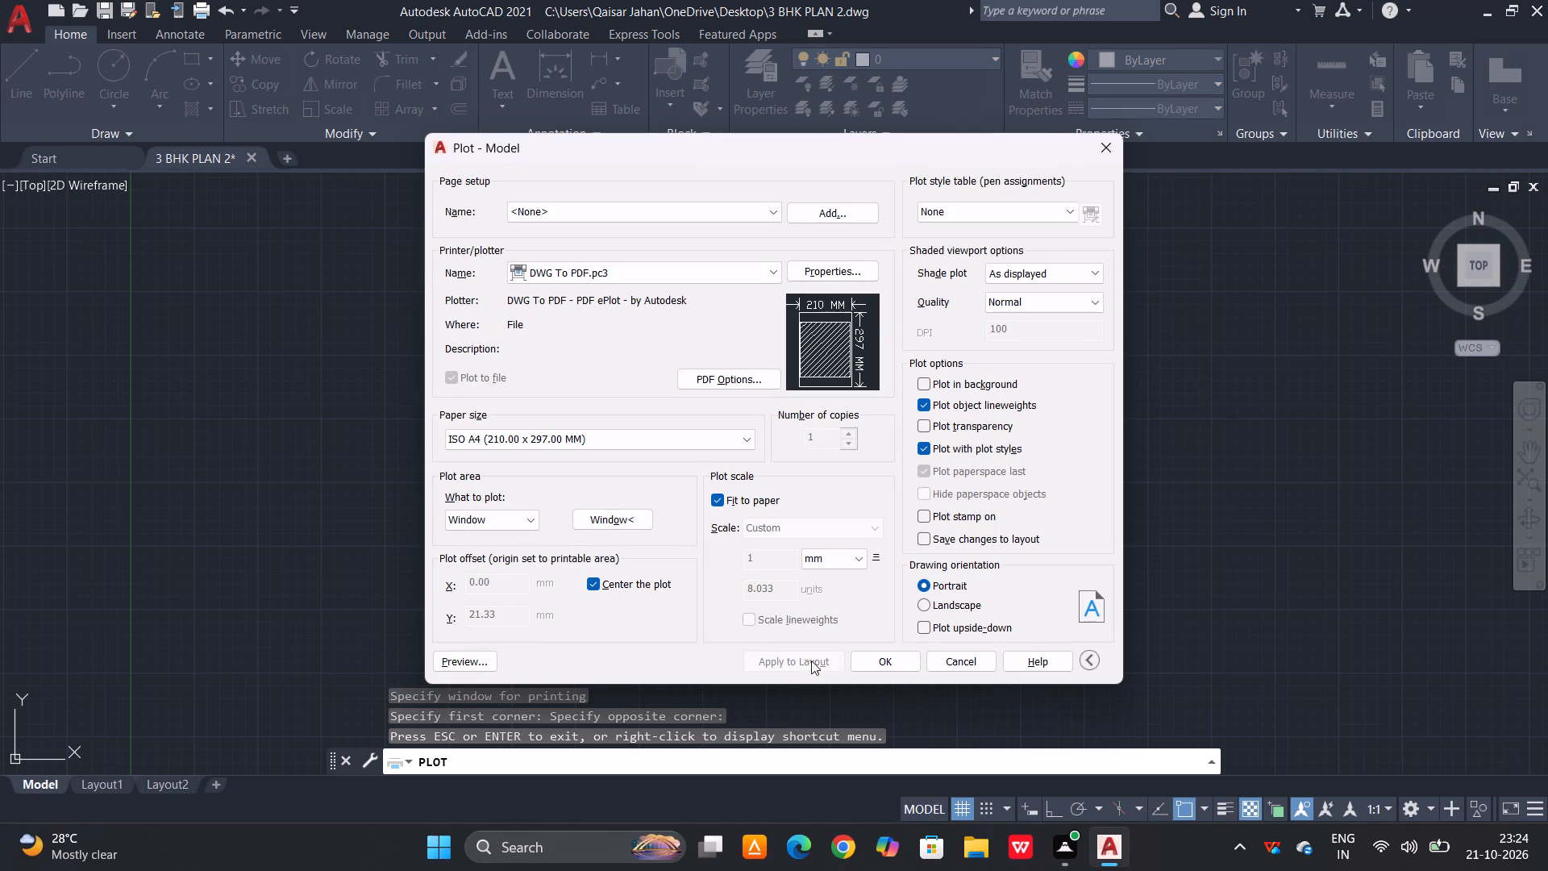
click(875, 654)
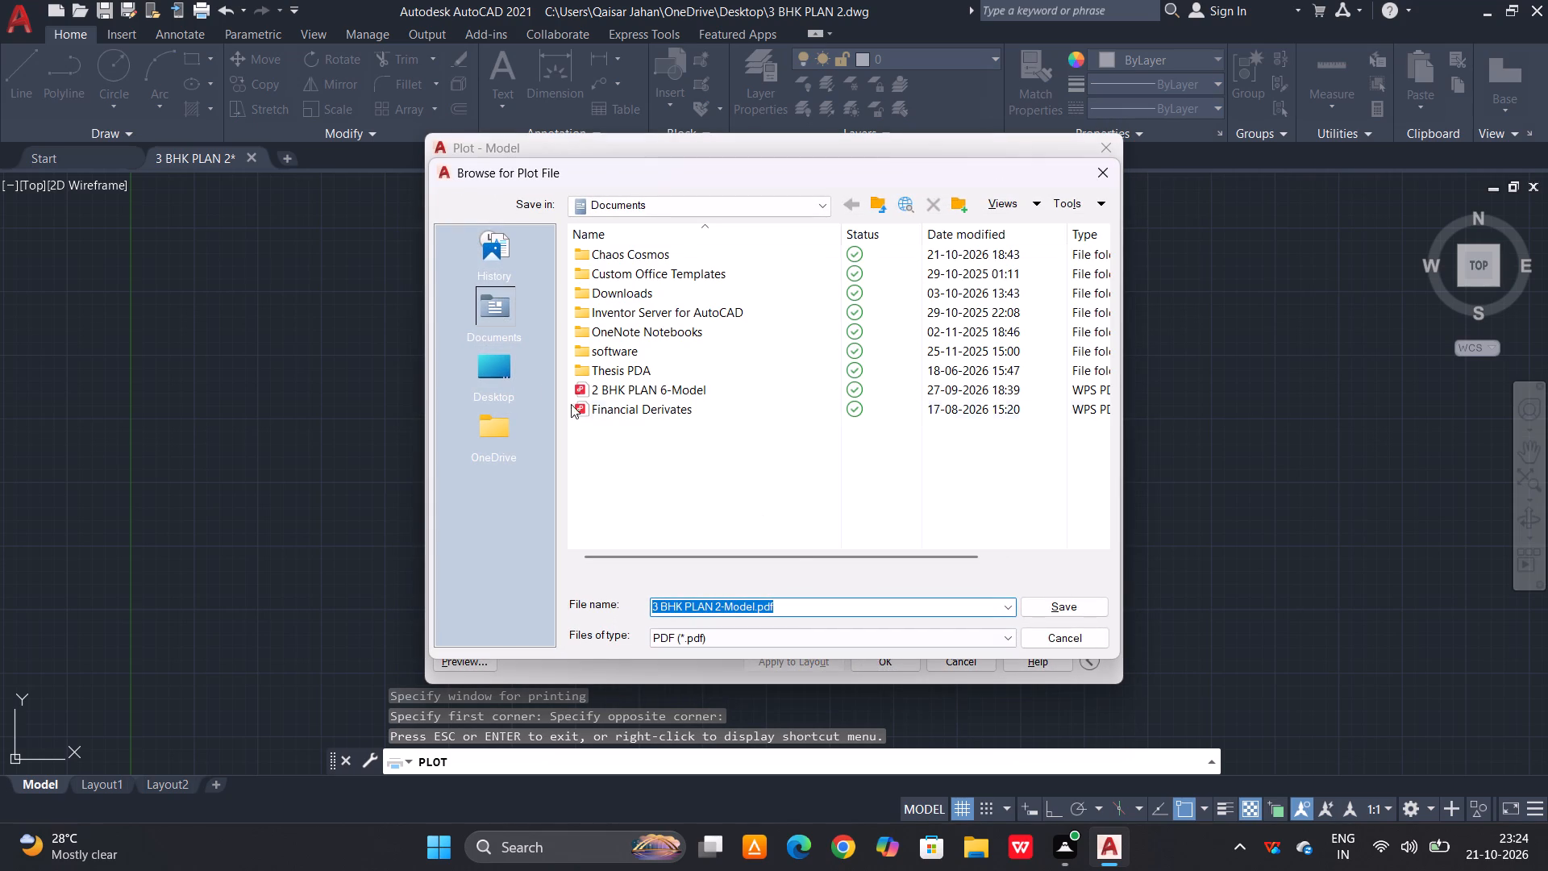
click(481, 373)
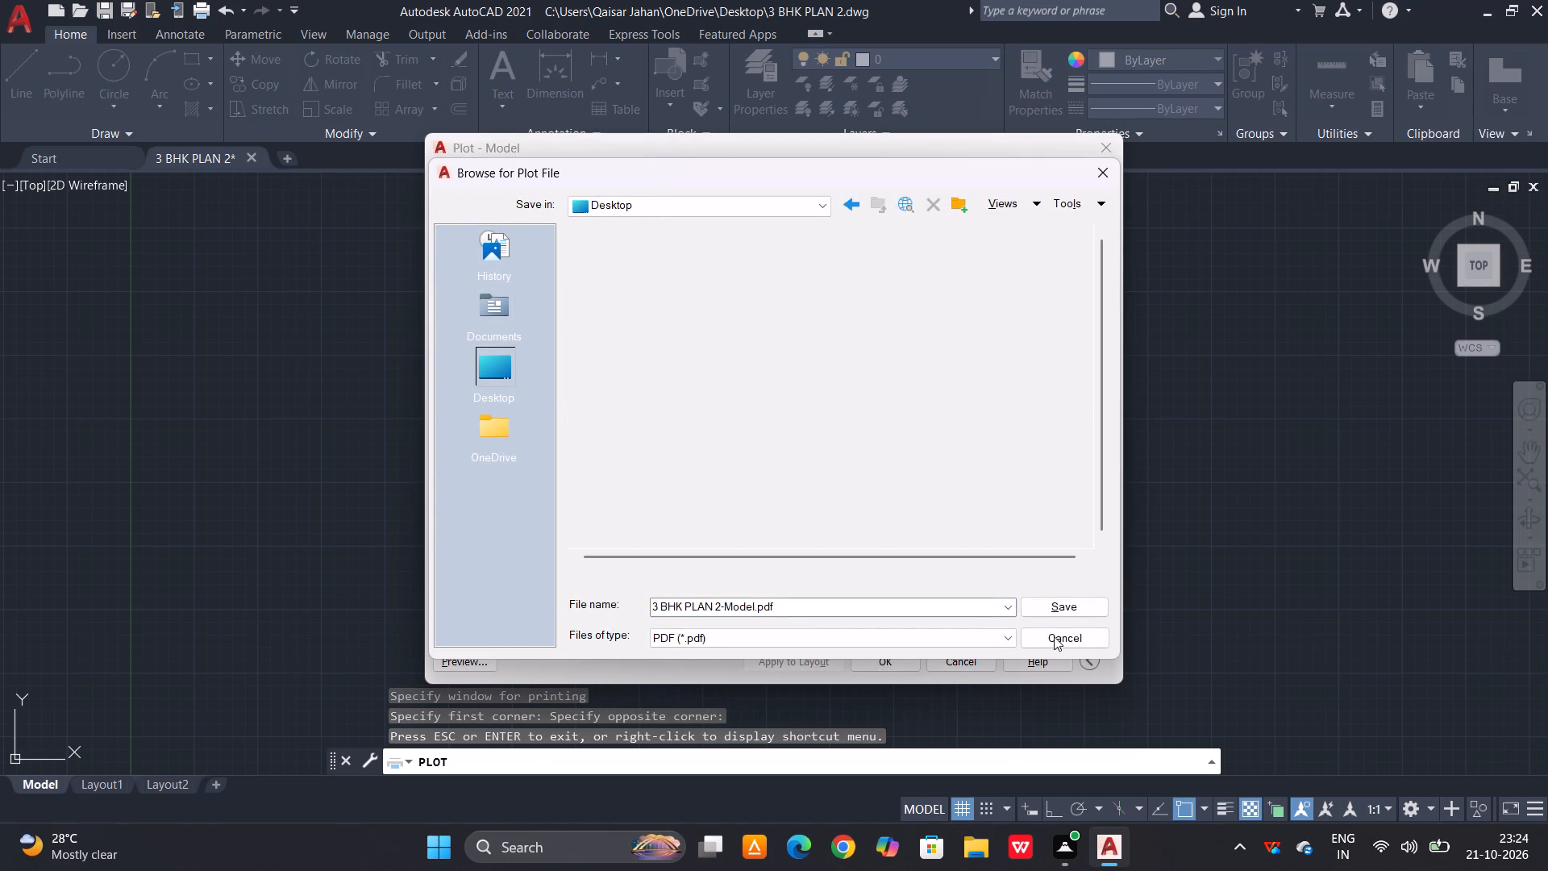
click(1066, 596)
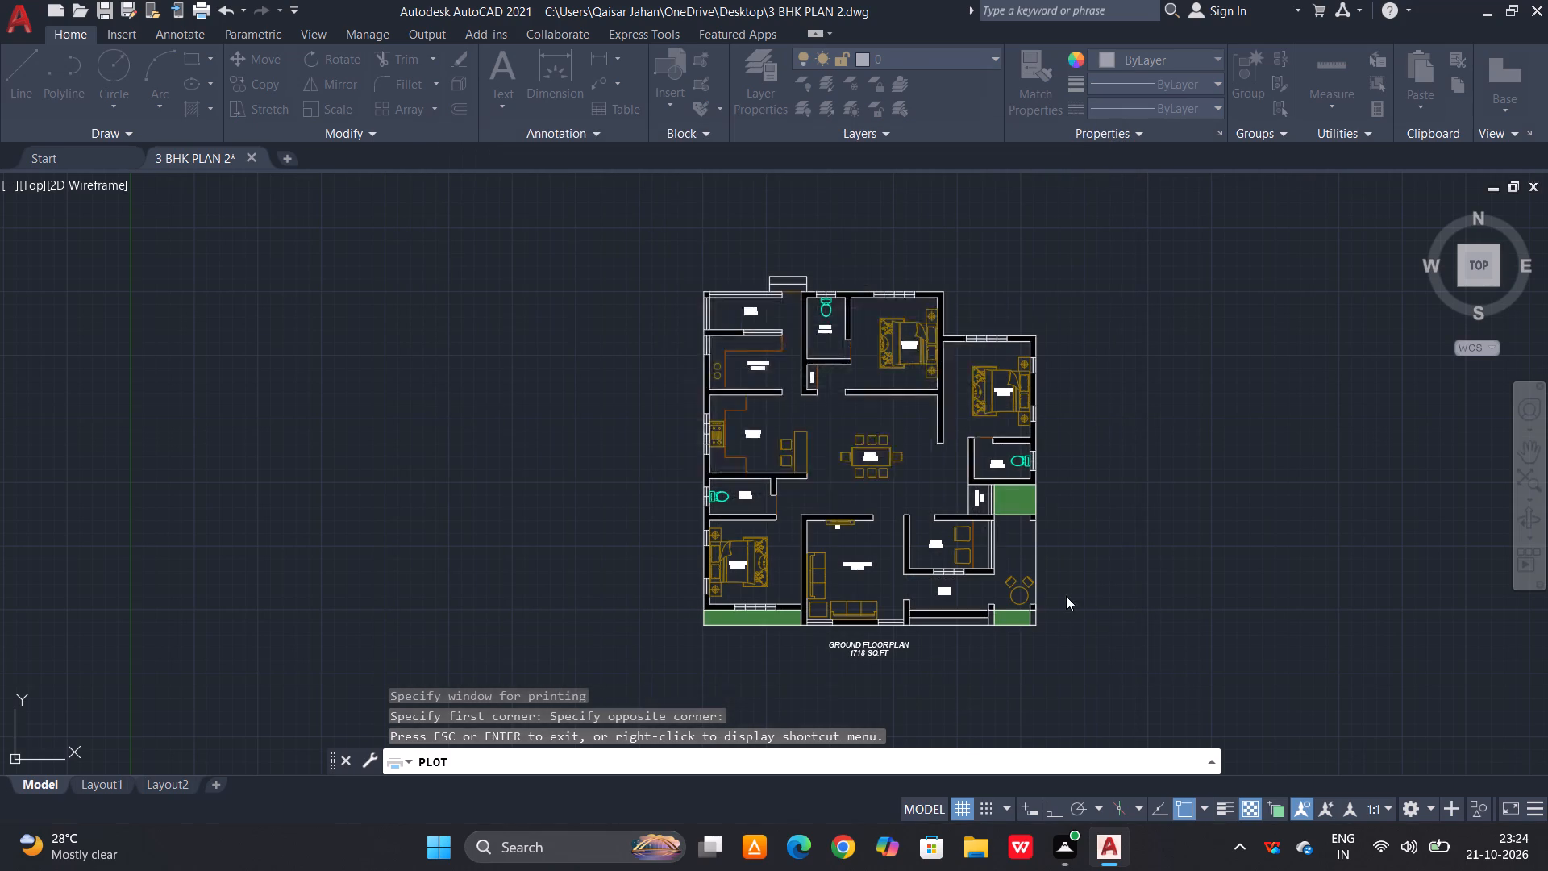